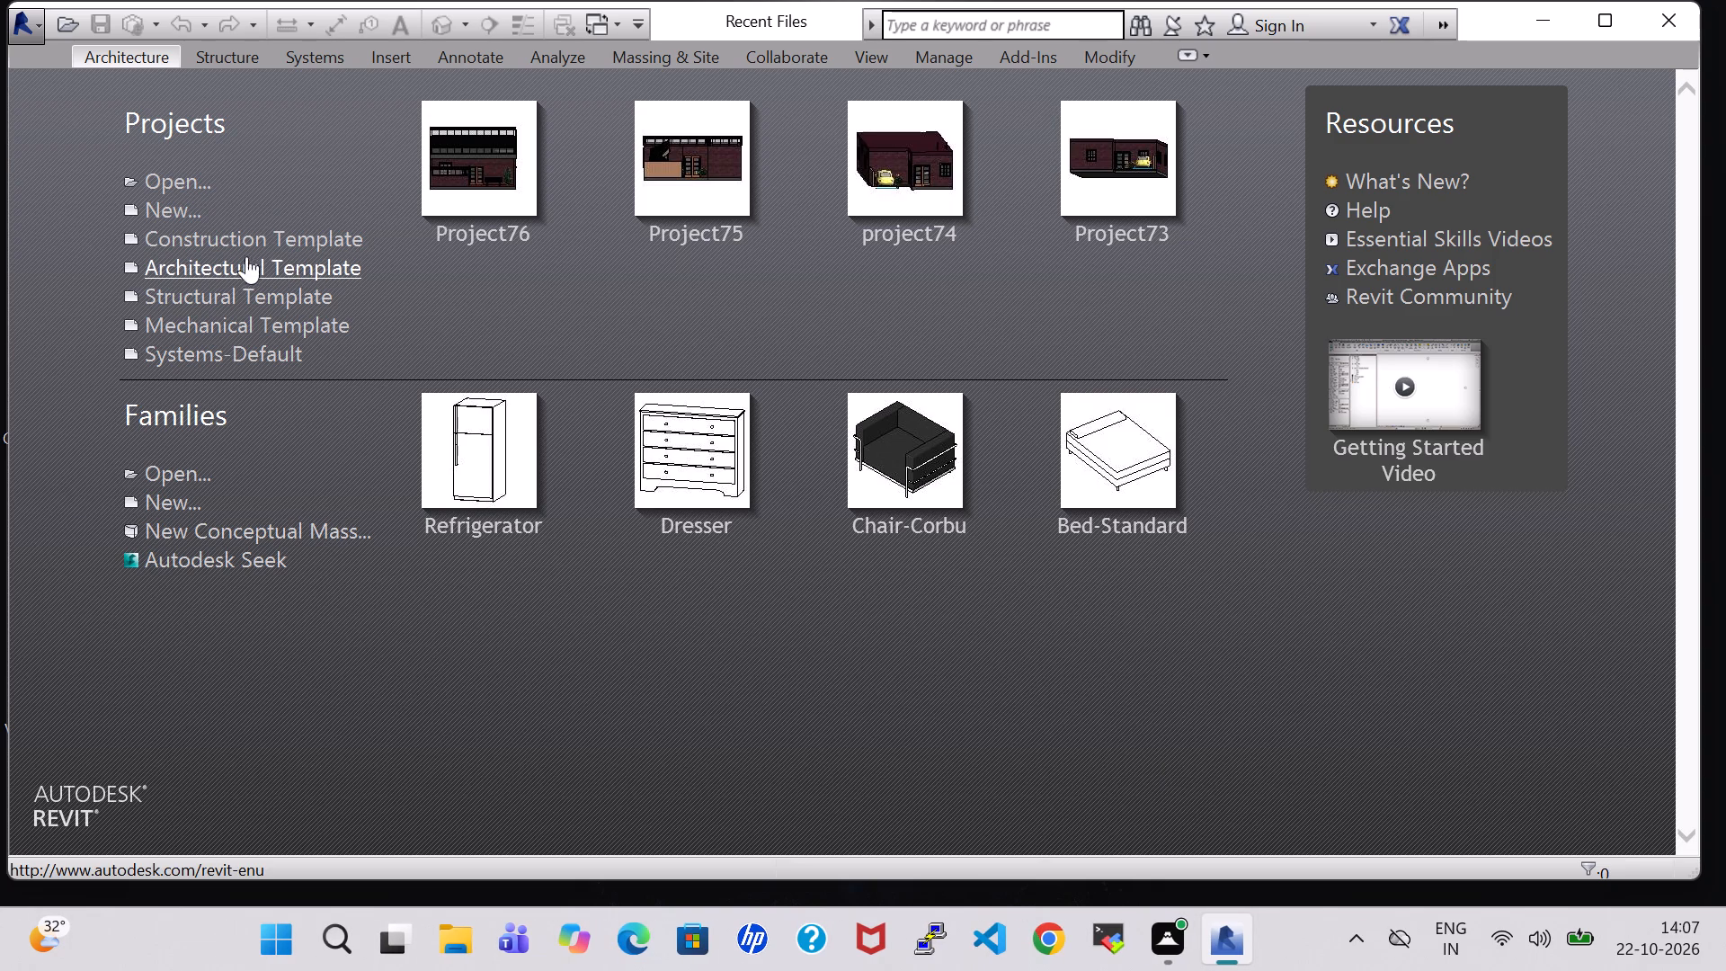
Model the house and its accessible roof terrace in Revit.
Create a new project from the Architectural Template.
{"action": "left_click", "coordinate": [175, 214]}
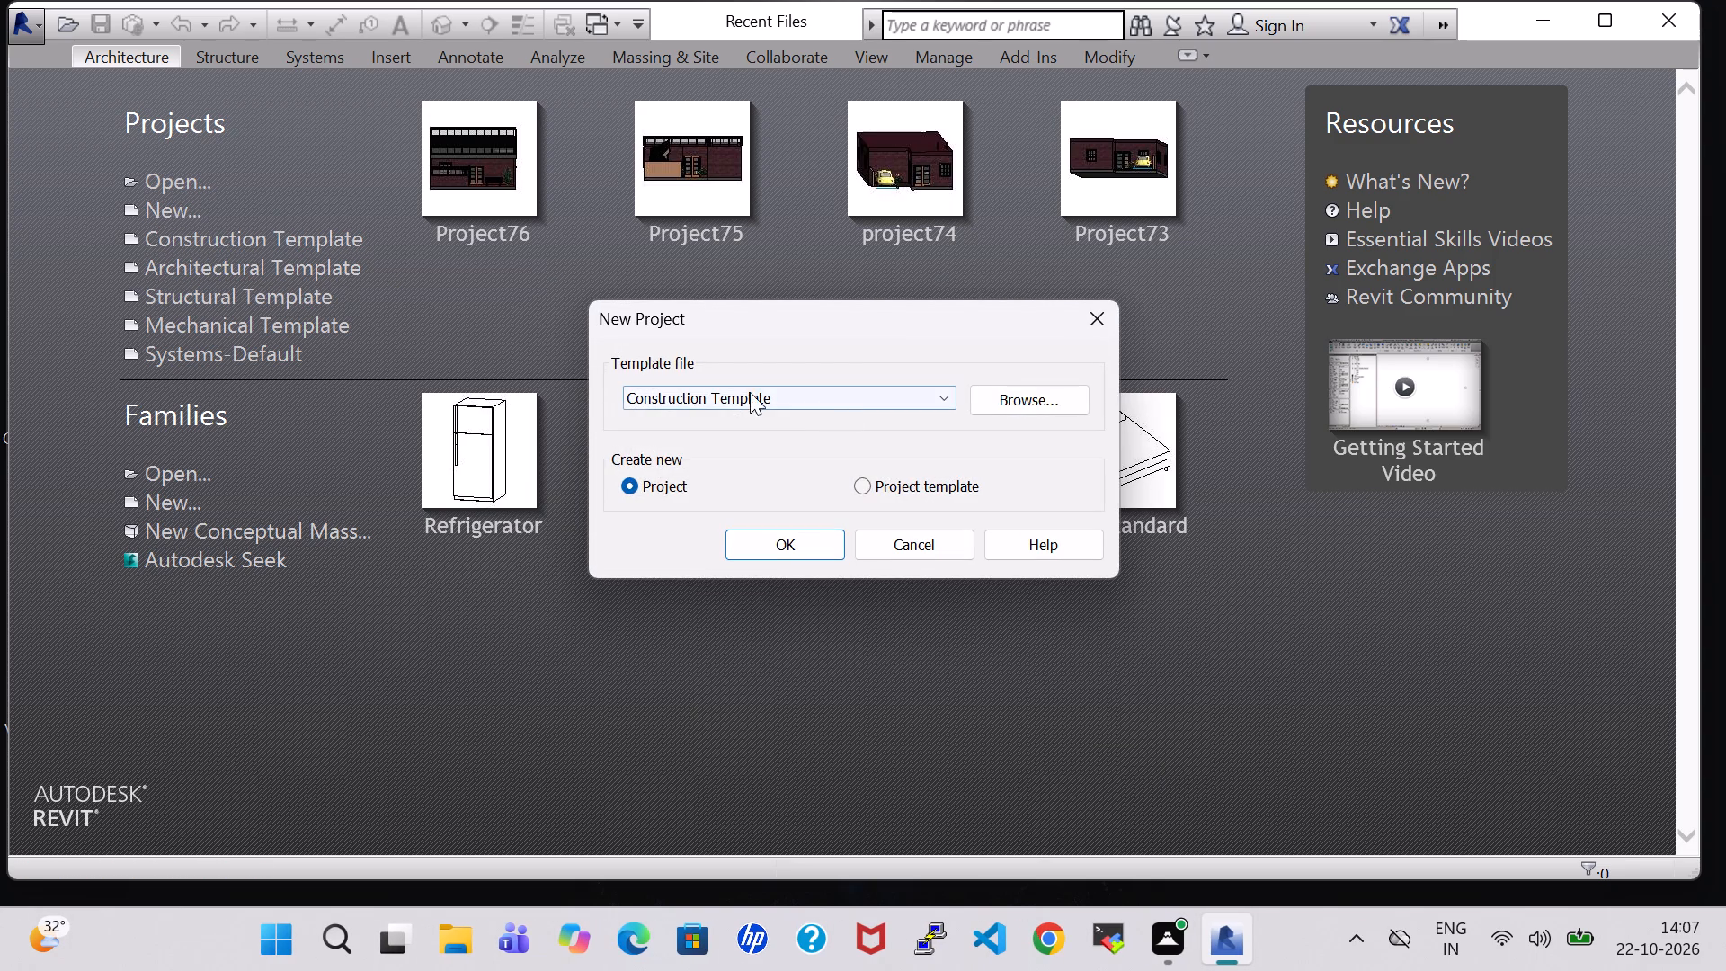
{"action": "left_click", "coordinate": [856, 406]}
{"action": "left_click", "coordinate": [713, 447]}
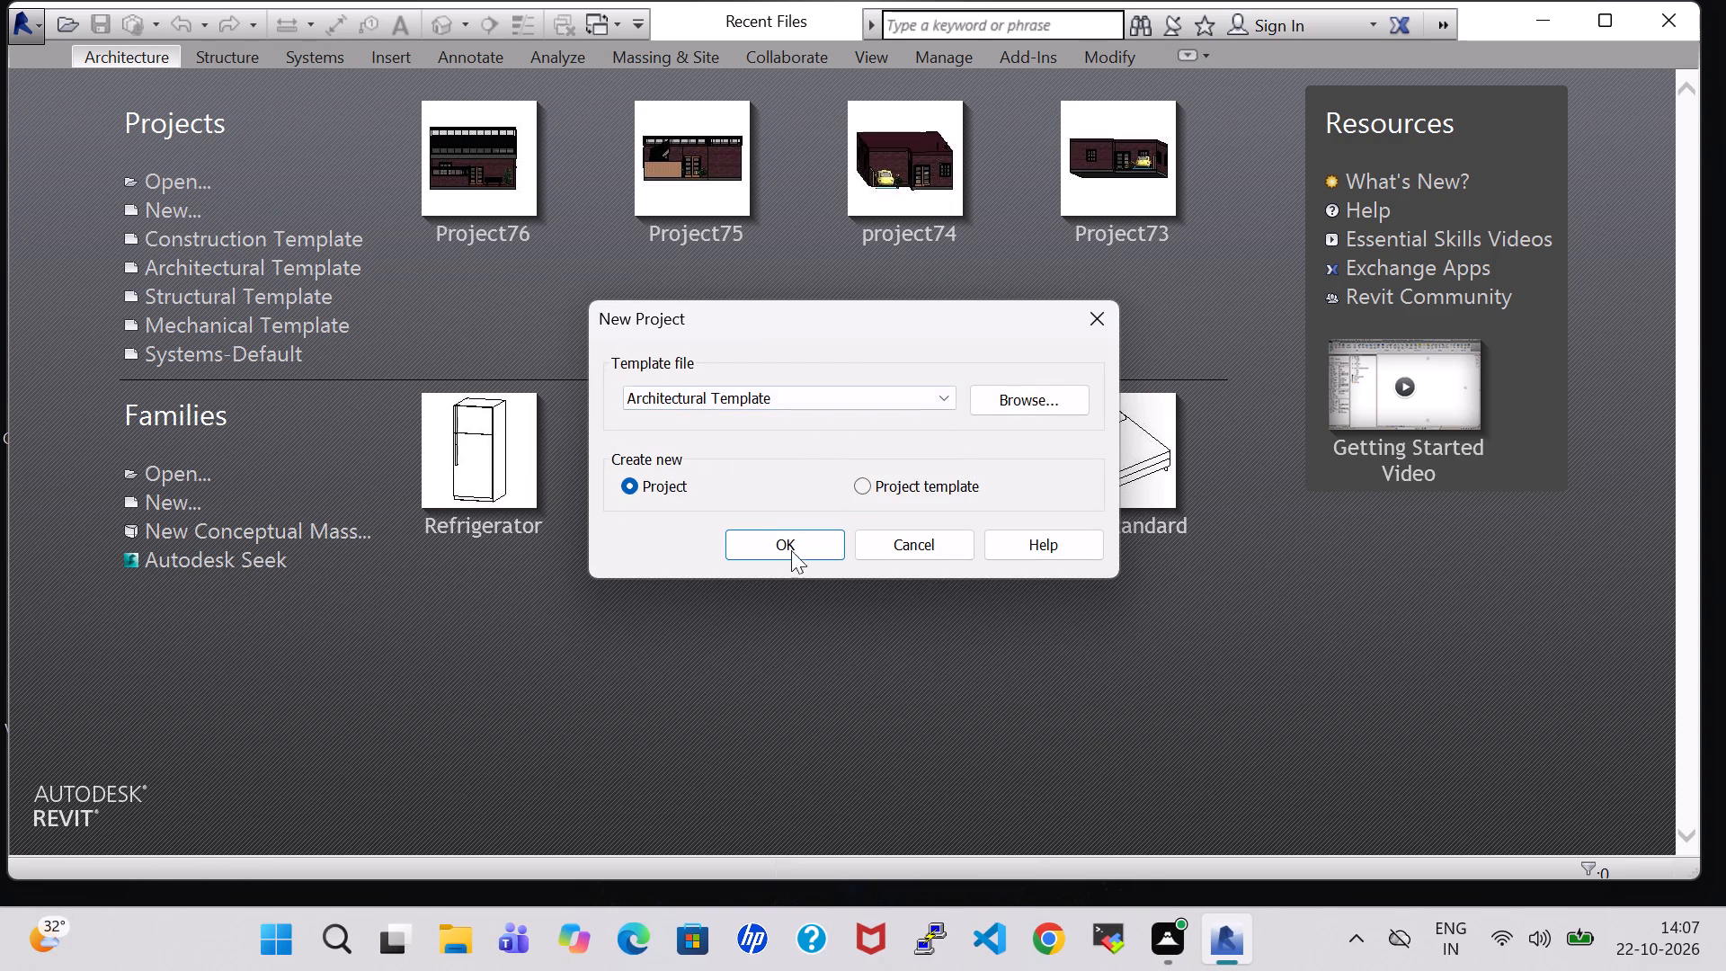
{"action": "left_click", "coordinate": [794, 539]}
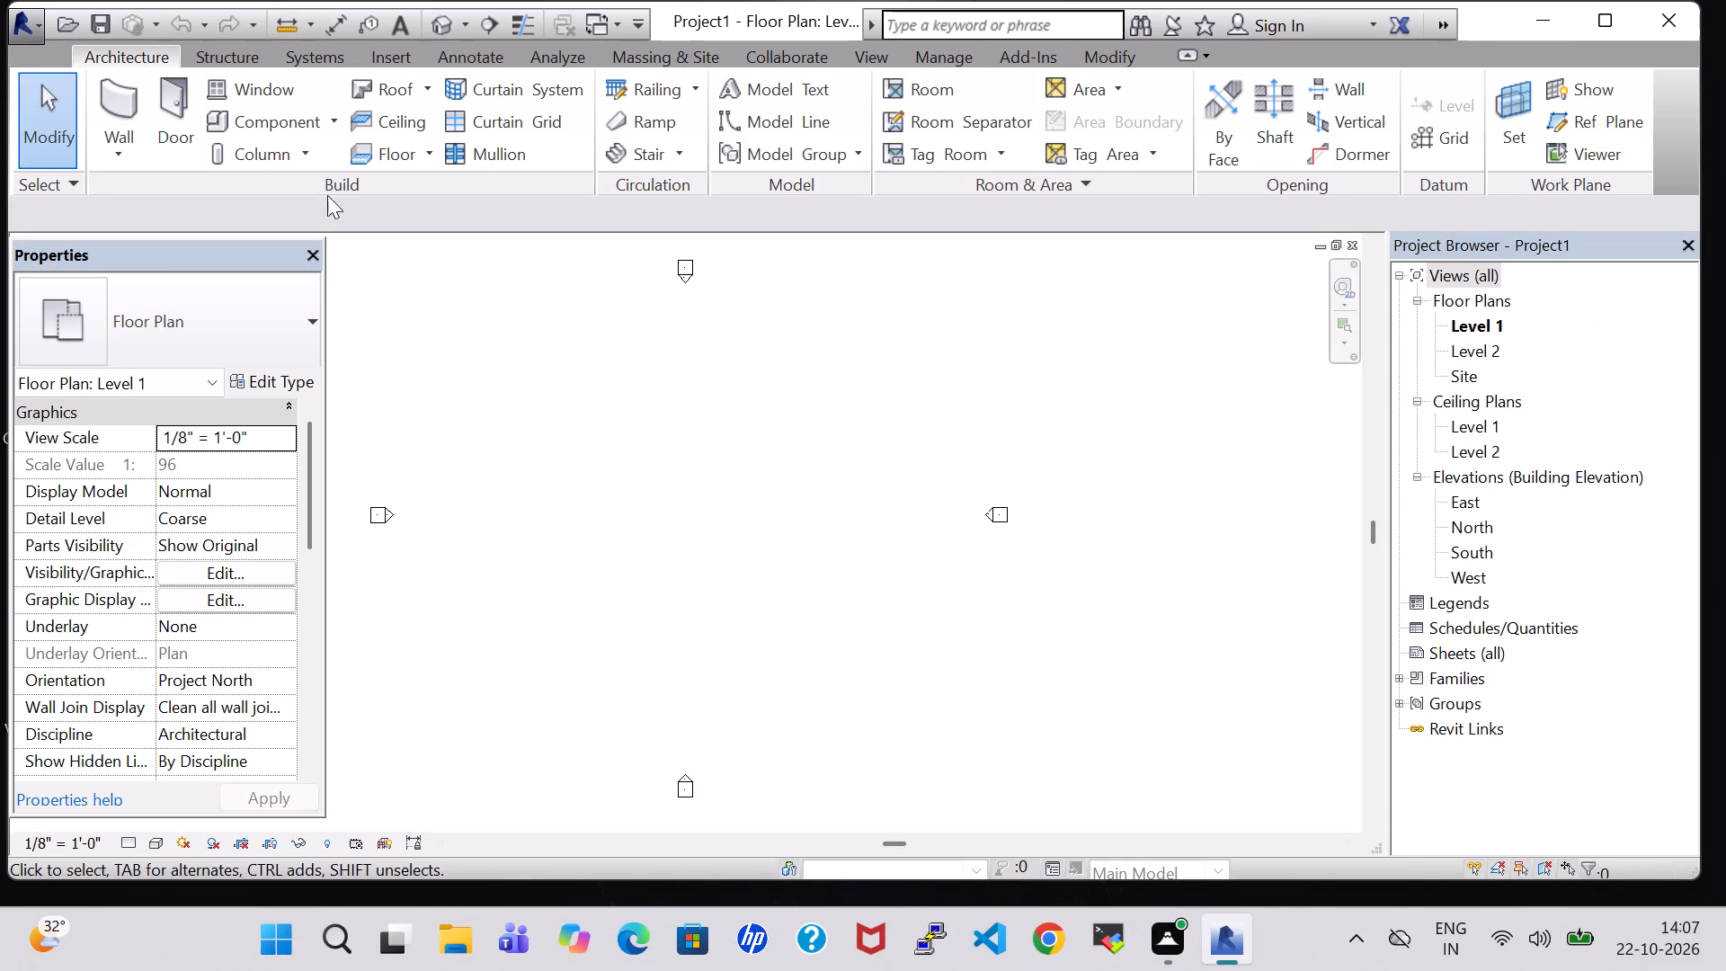
Draw a horizontal architectural wall about 25'-7" long on Level 1 as the building's north side.
{"action": "left_click", "coordinate": [129, 132]}
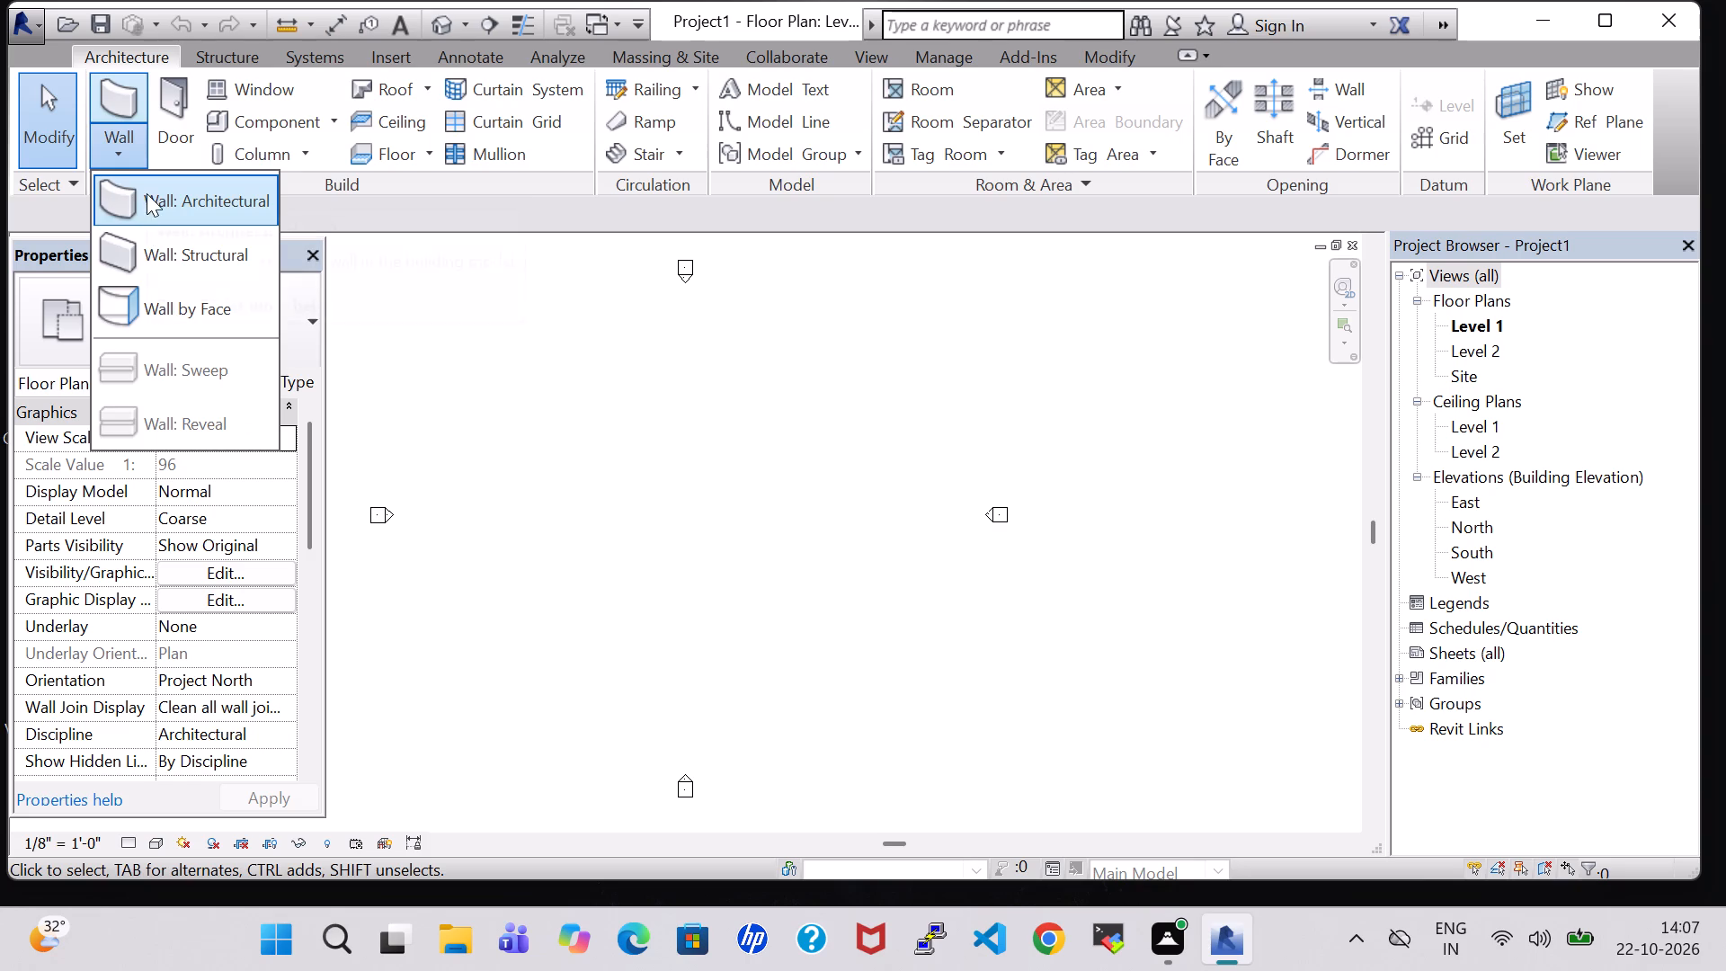
{"action": "left_click", "coordinate": [147, 193]}
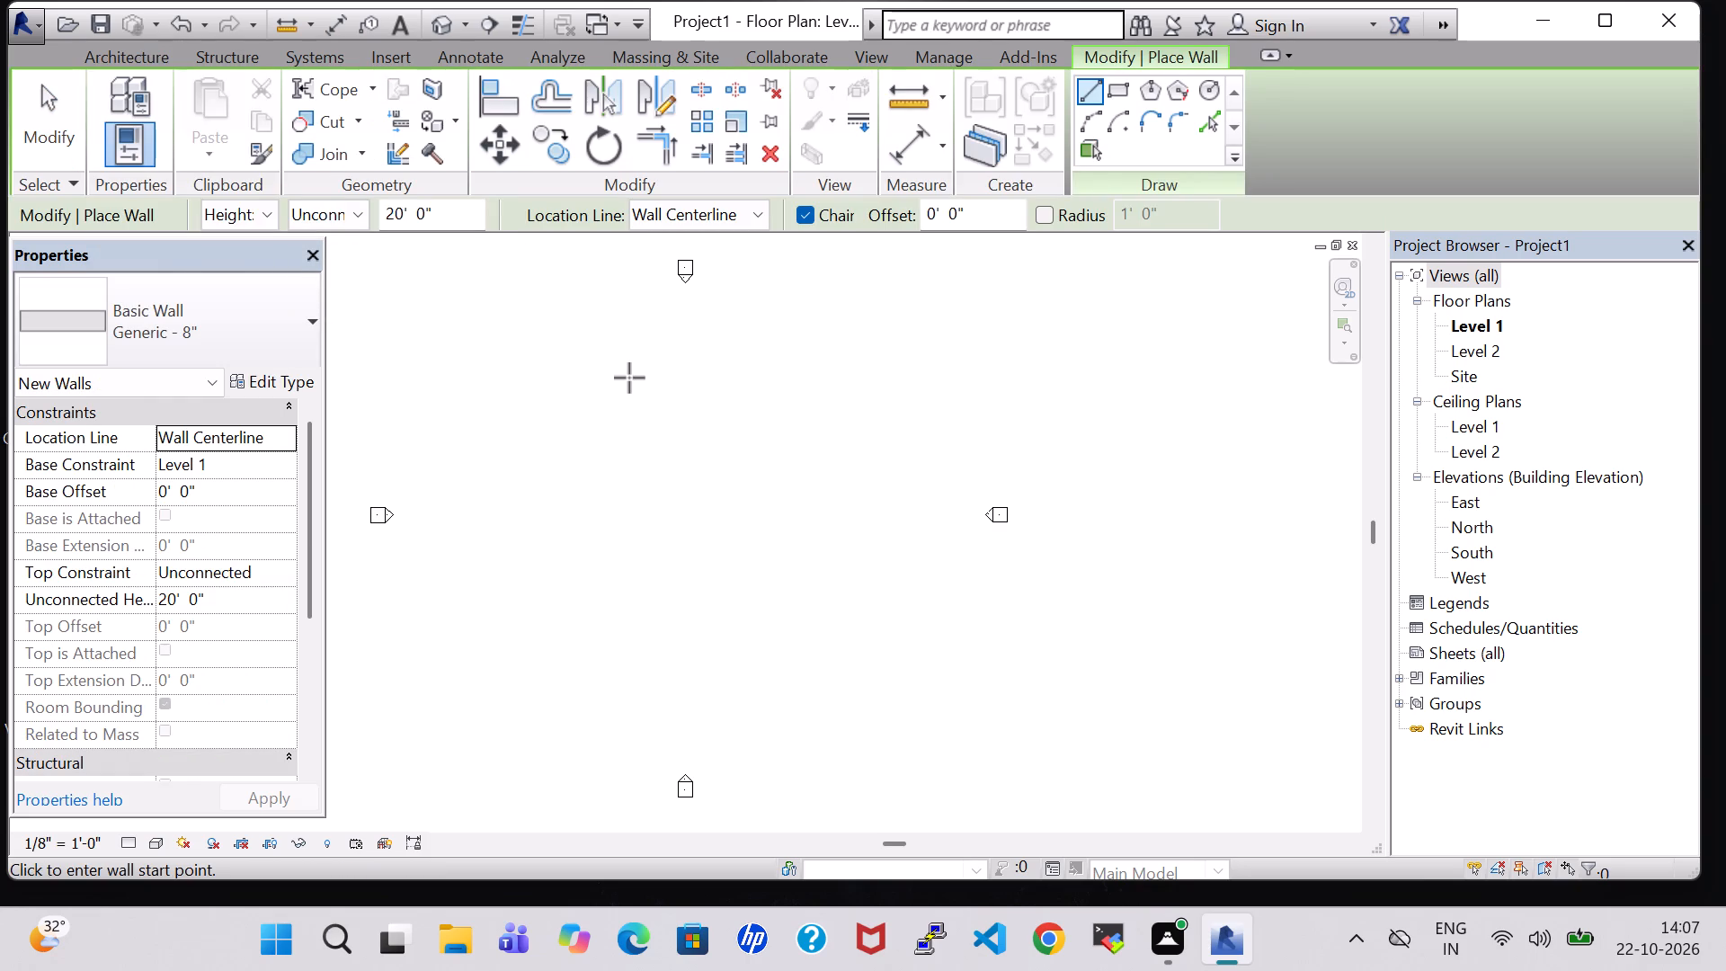
{"action": "scroll", "coordinate": [629, 378], "scroll_direction": "up", "scroll_amount": 3}
{"action": "scroll", "coordinate": [626, 388], "scroll_direction": "down", "scroll_amount": 2}
{"action": "middle_click_drag", "start_coordinate": [637, 392], "coordinate": [690, 402]}
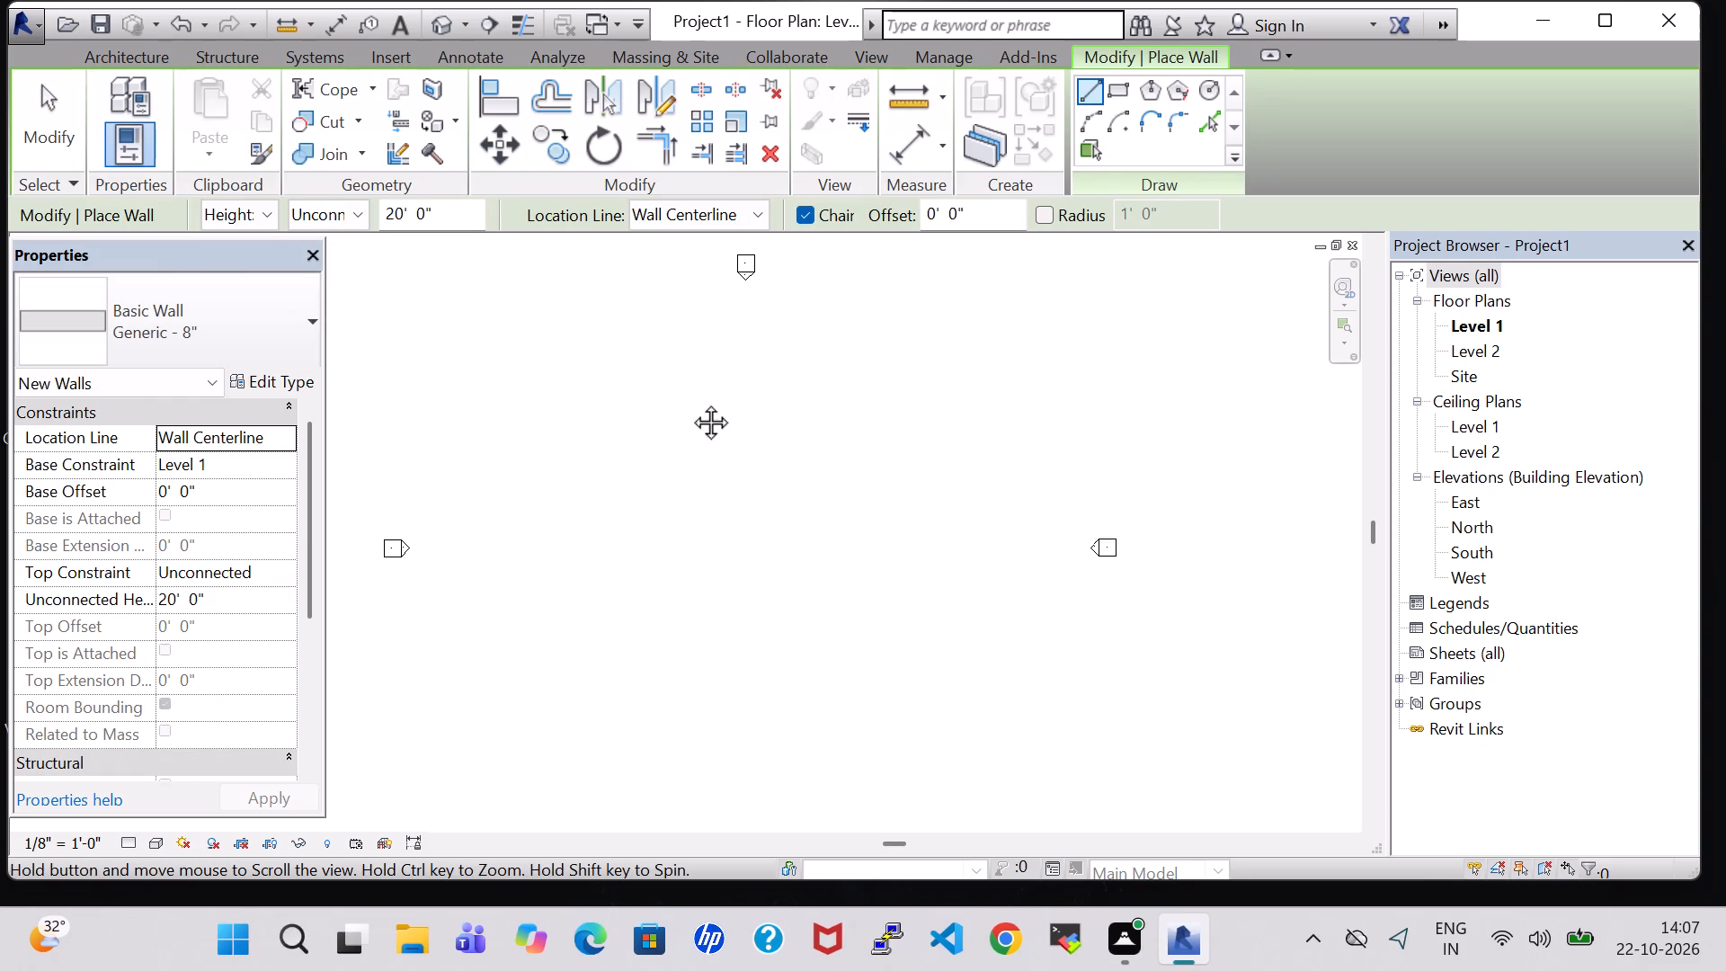
{"action": "middle_click_drag", "start_coordinate": [690, 402], "coordinate": [789, 393]}
{"action": "scroll", "coordinate": [789, 393], "scroll_direction": "down", "scroll_amount": 2}
{"action": "middle_click", "coordinate": [789, 393]}
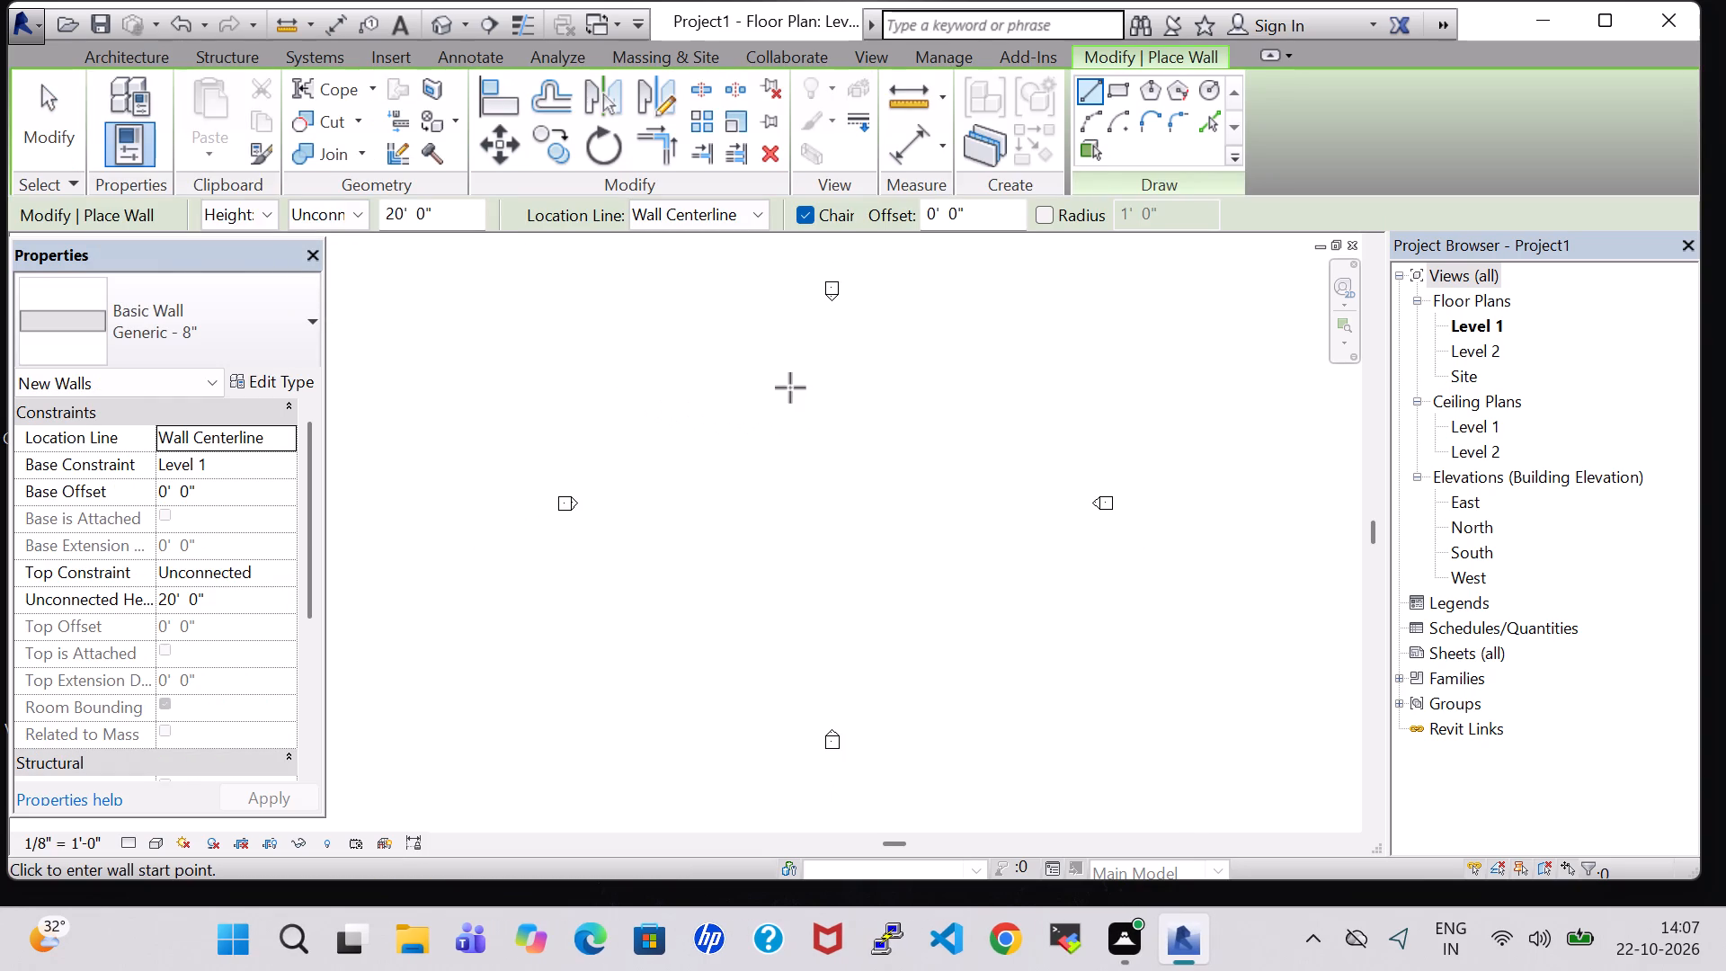
{"action": "left_click", "coordinate": [703, 380]}
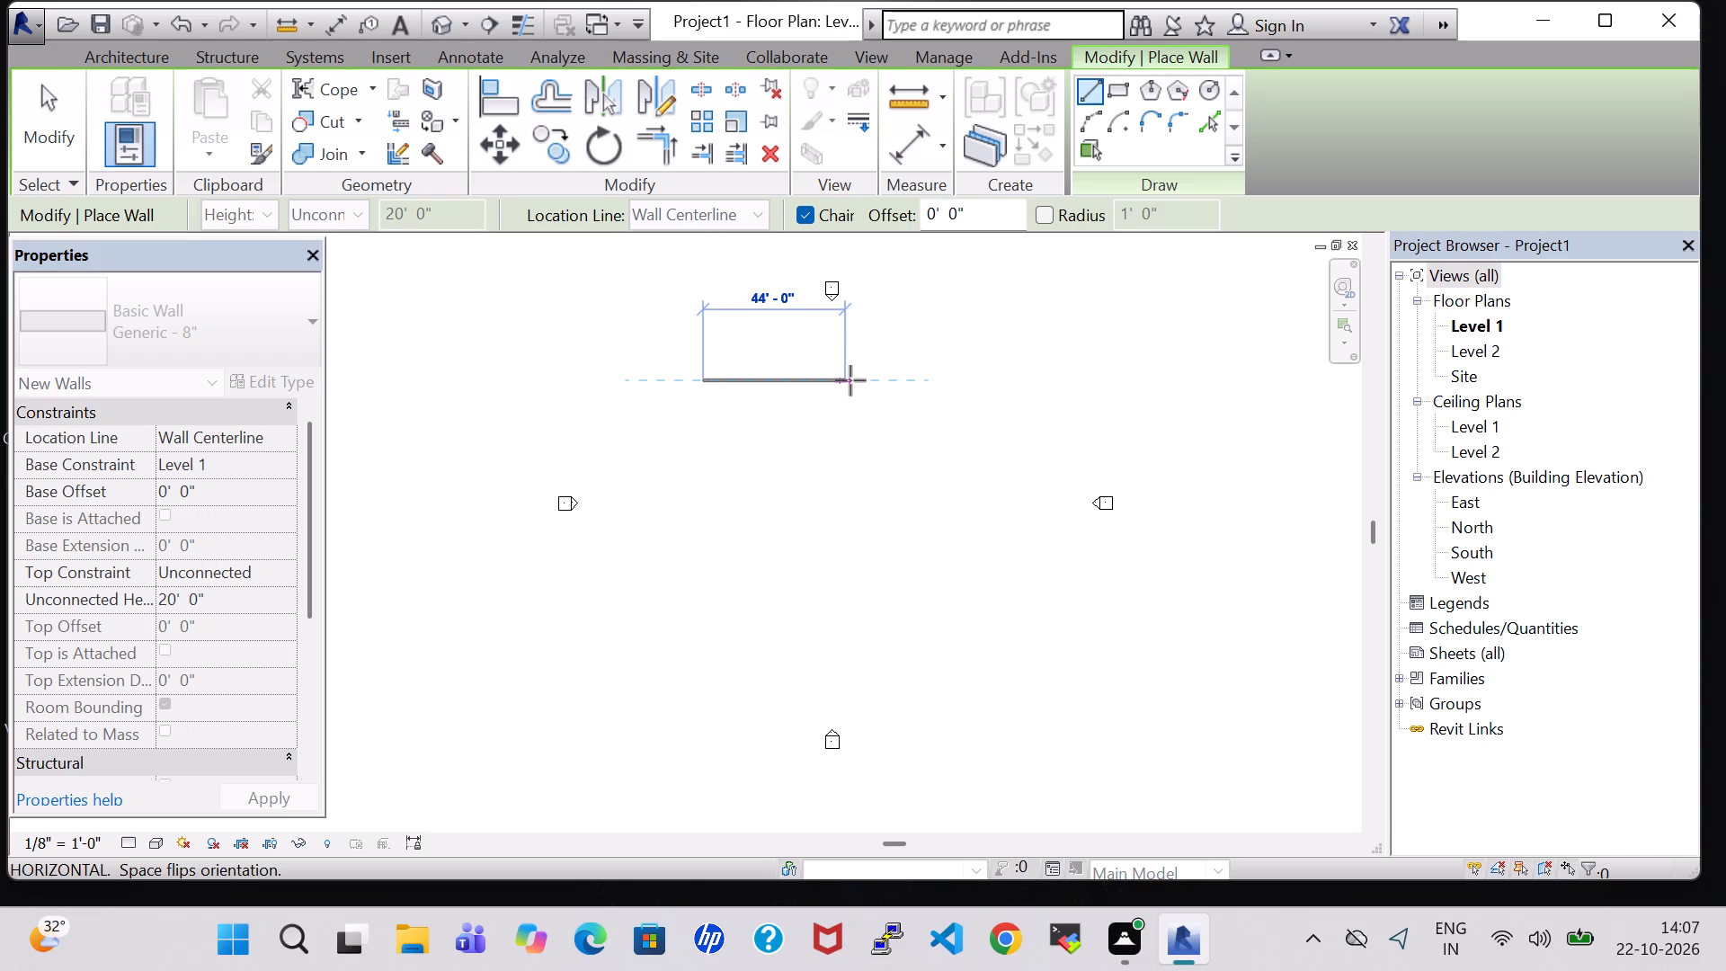
{"action": "scroll", "coordinate": [828, 383], "scroll_direction": "up", "scroll_amount": 4}
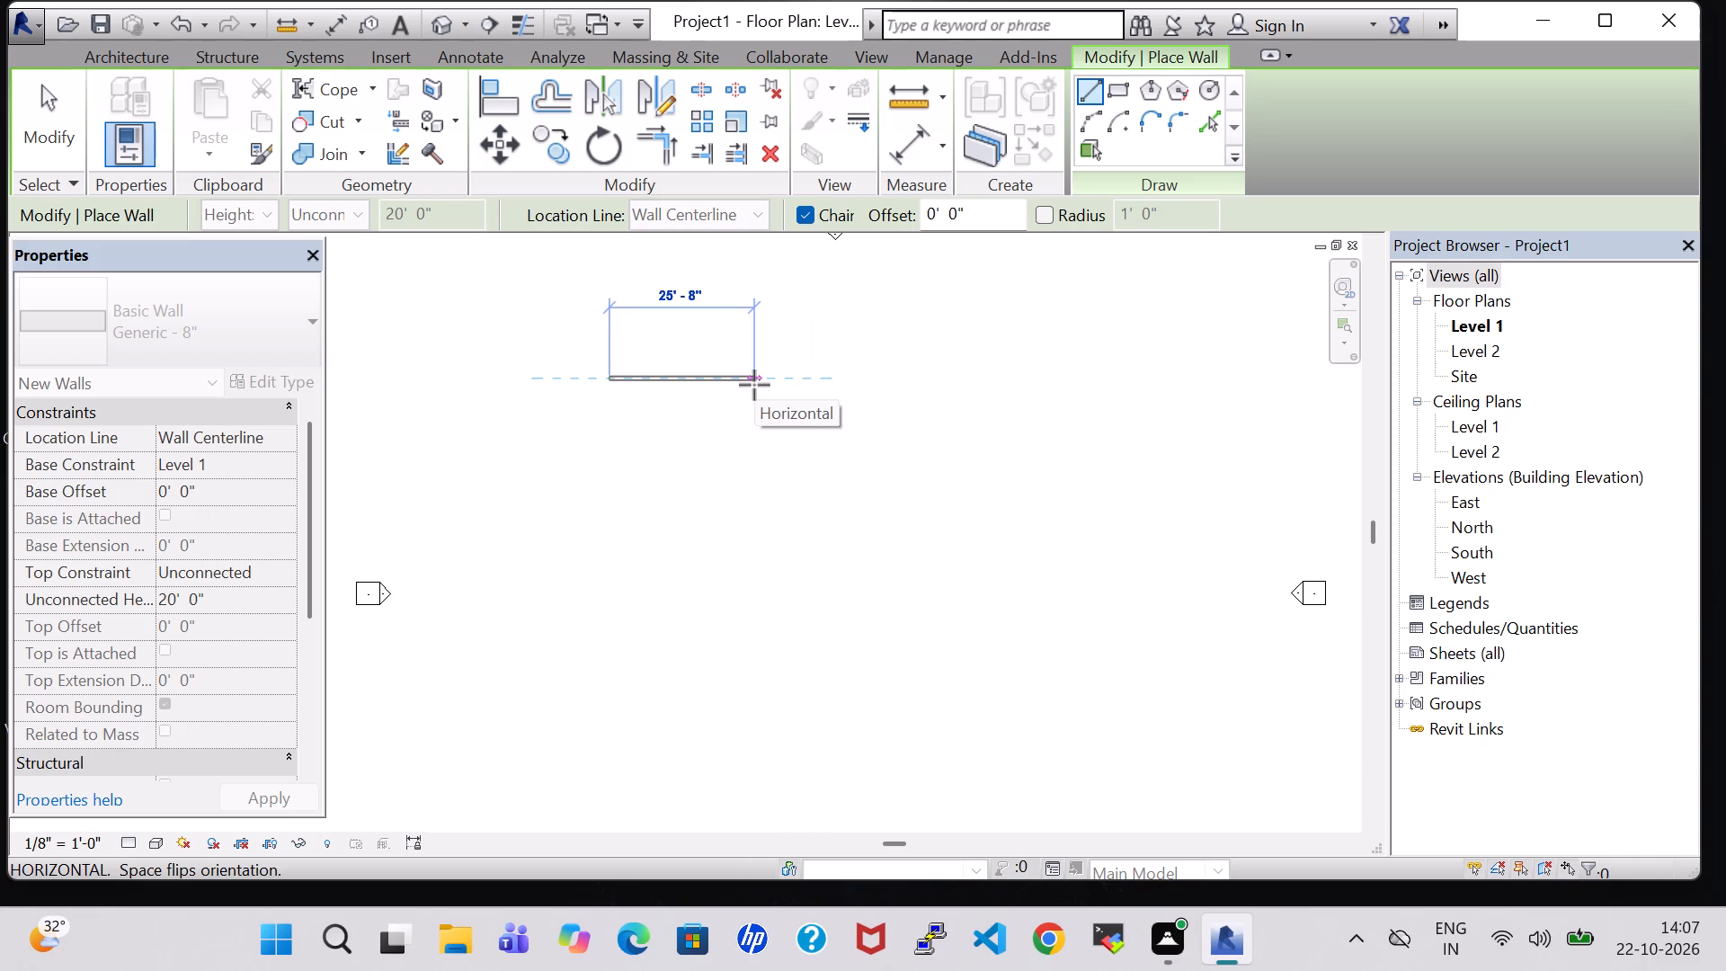
{"action": "scroll", "coordinate": [754, 385], "scroll_direction": "up", "scroll_amount": 4}
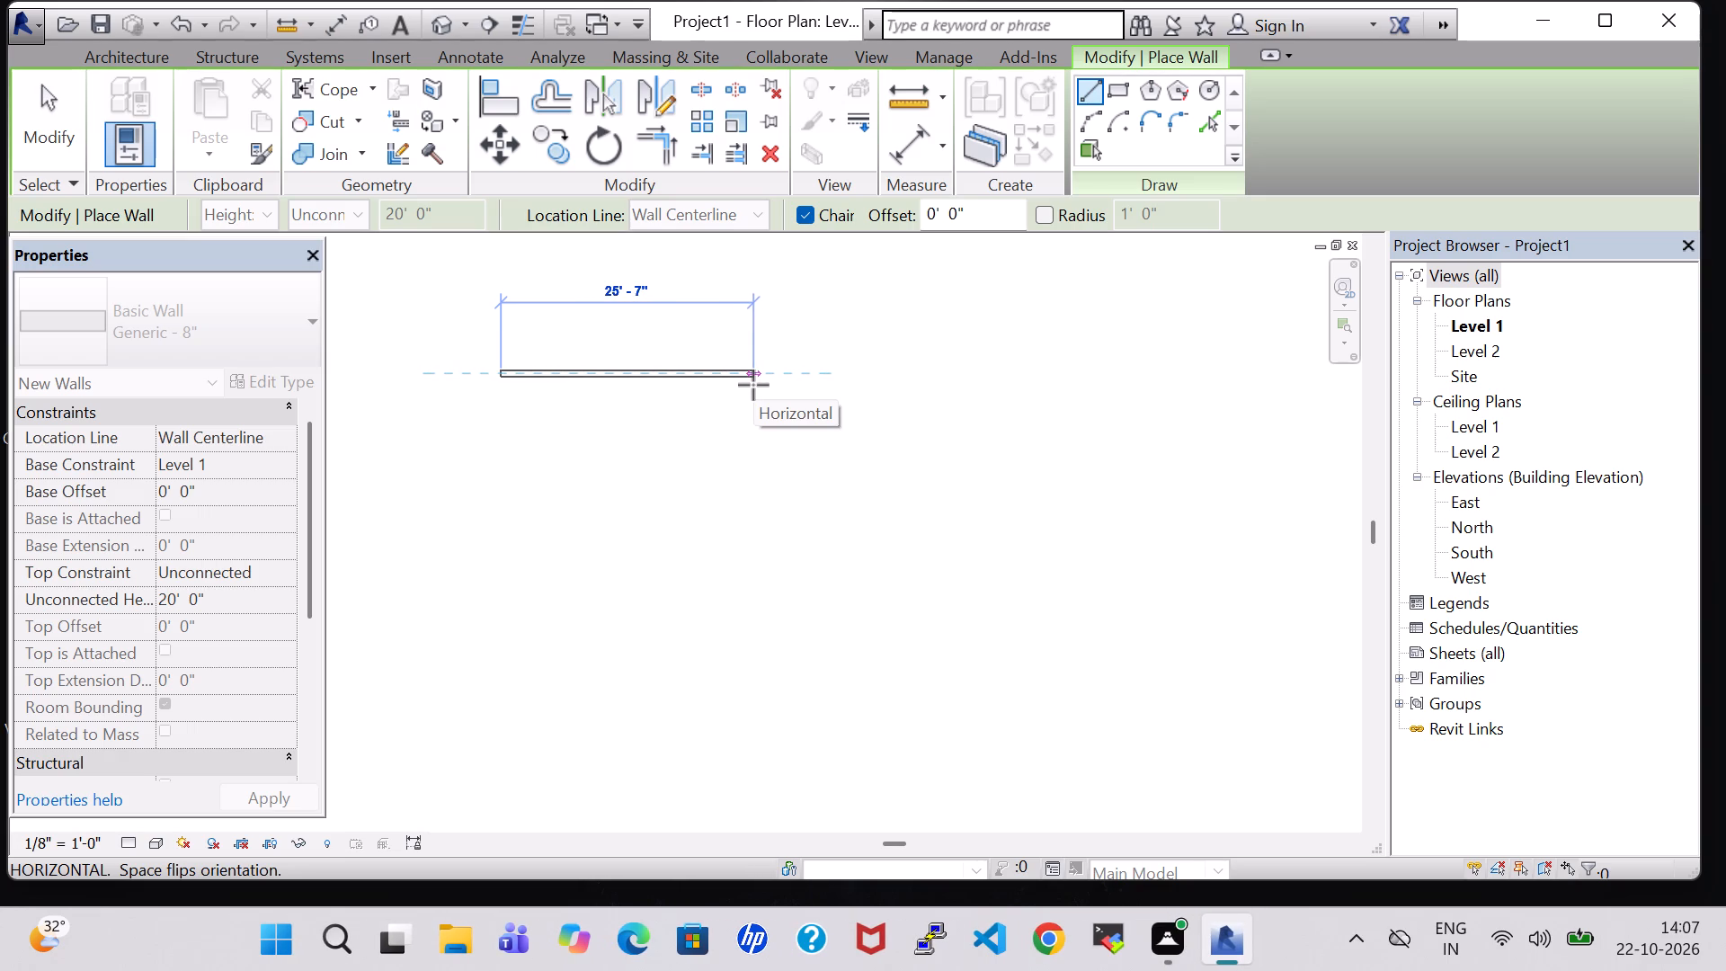
{"action": "left_click", "coordinate": [753, 385]}
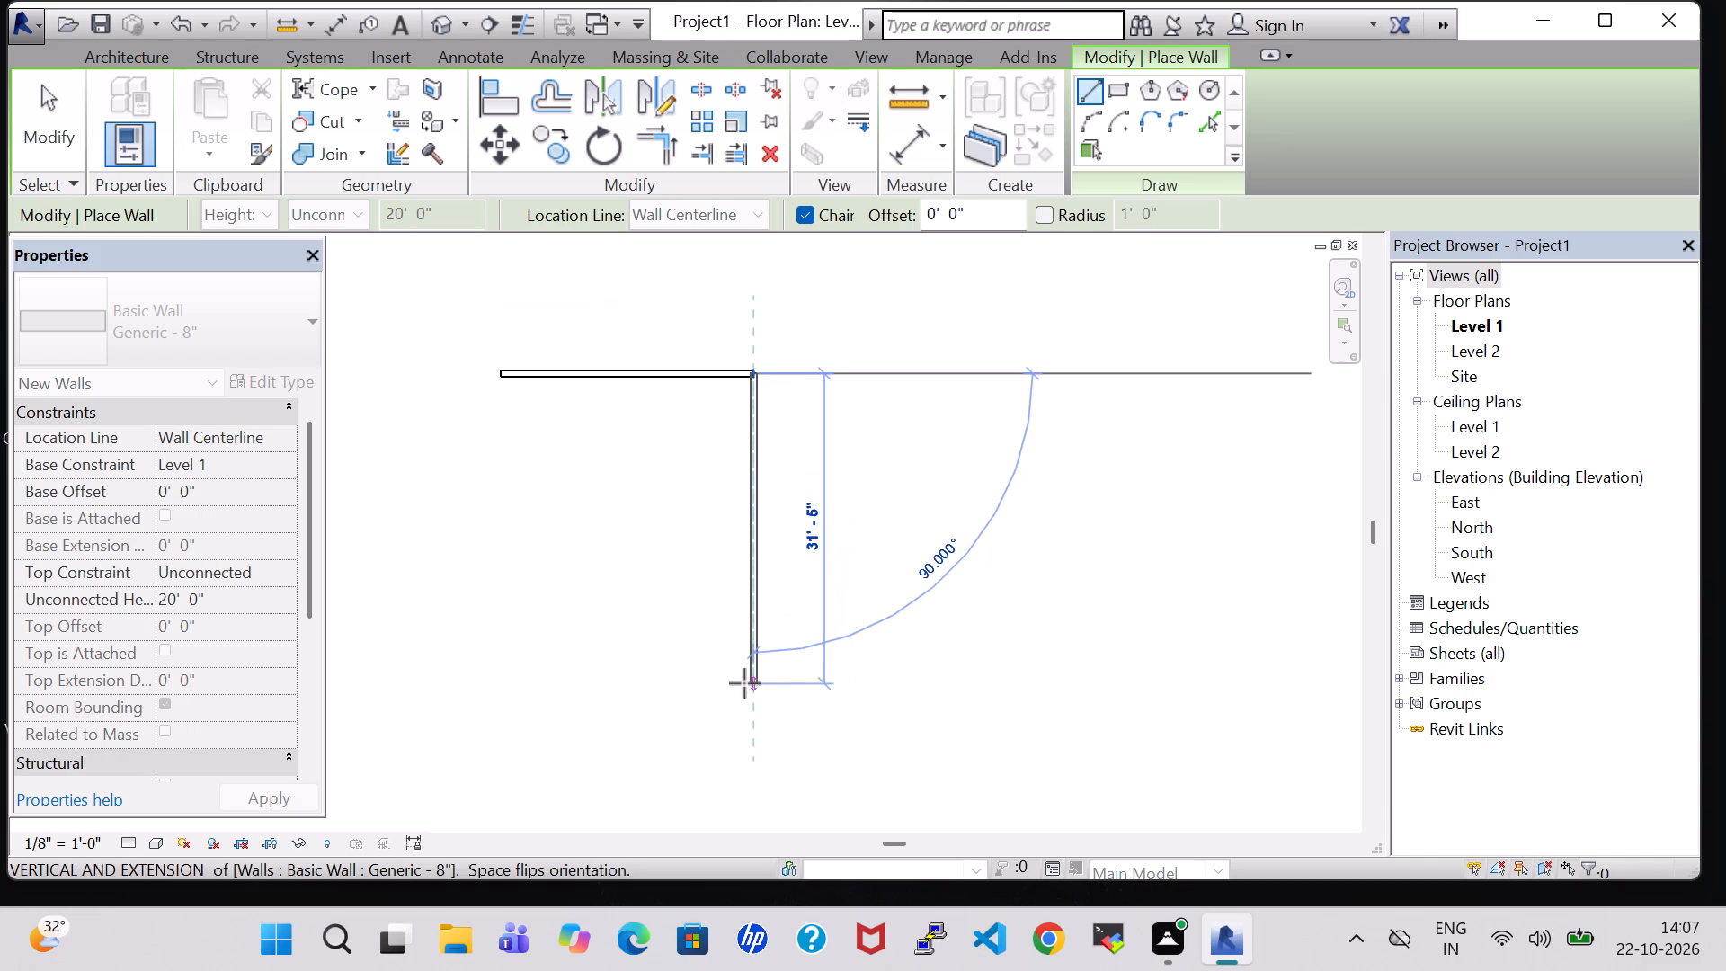
Continue the chain with an east wall about 50'-6" long, closing the rectangular outline with south and west walls.
{"action": "middle_click_drag", "start_coordinate": [750, 720], "coordinate": [748, 651]}
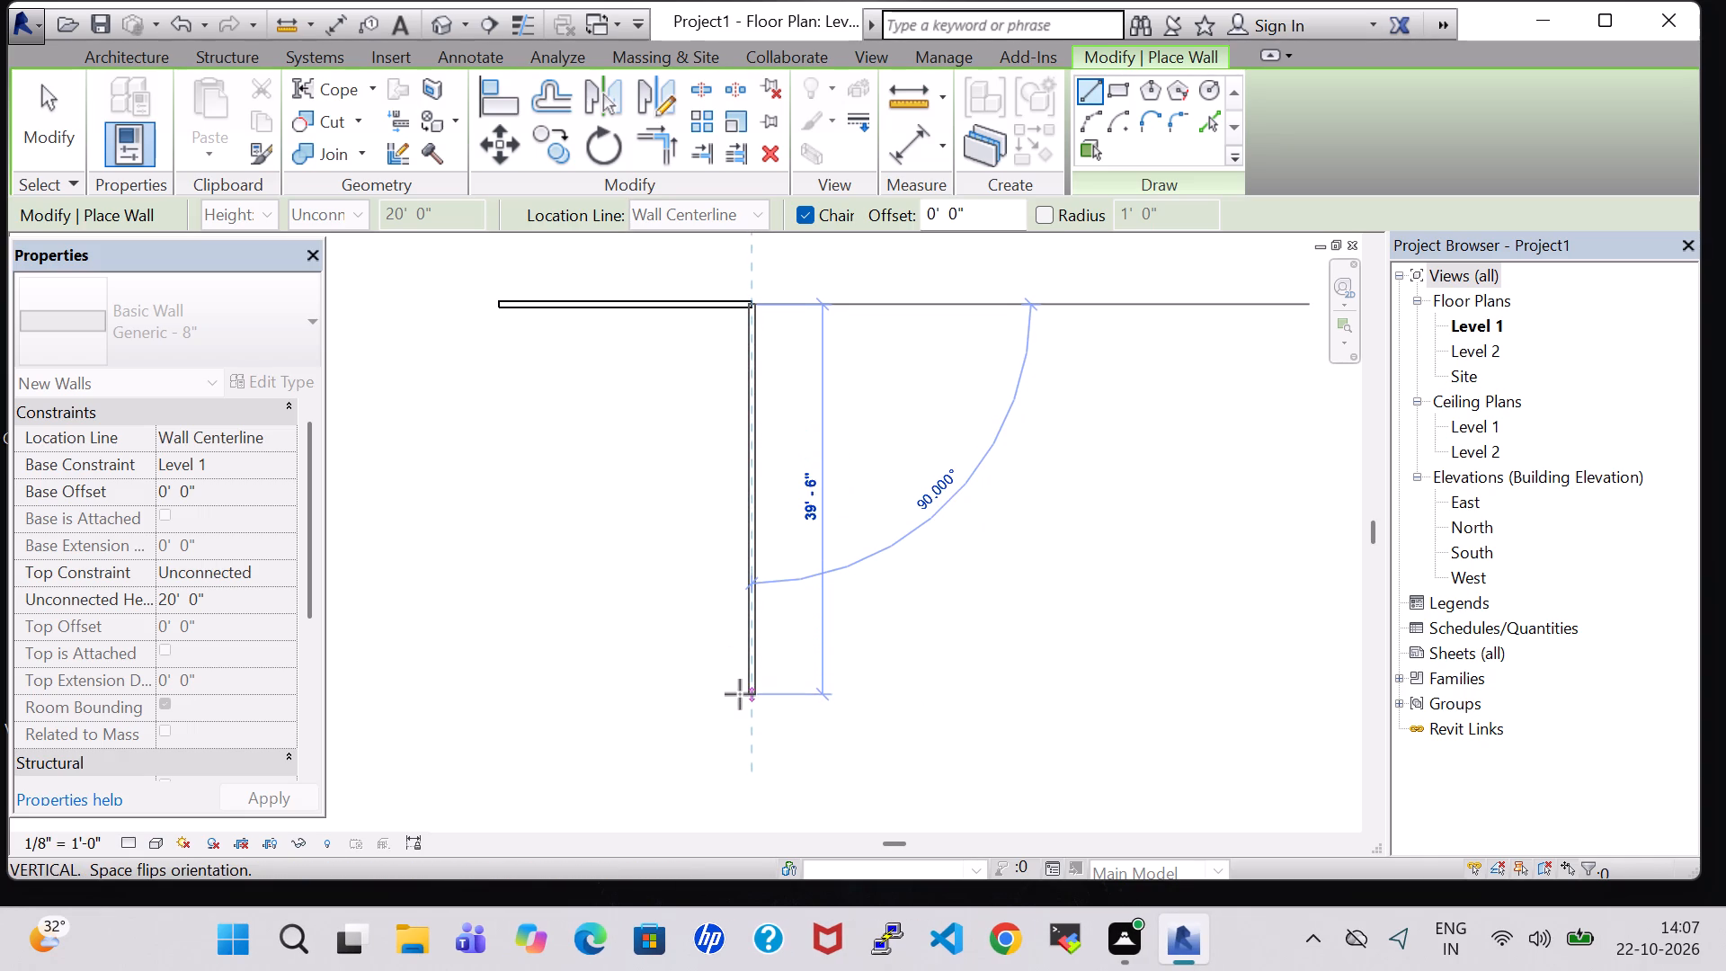
{"action": "scroll", "coordinate": [740, 694], "scroll_direction": "down", "scroll_amount": 1}
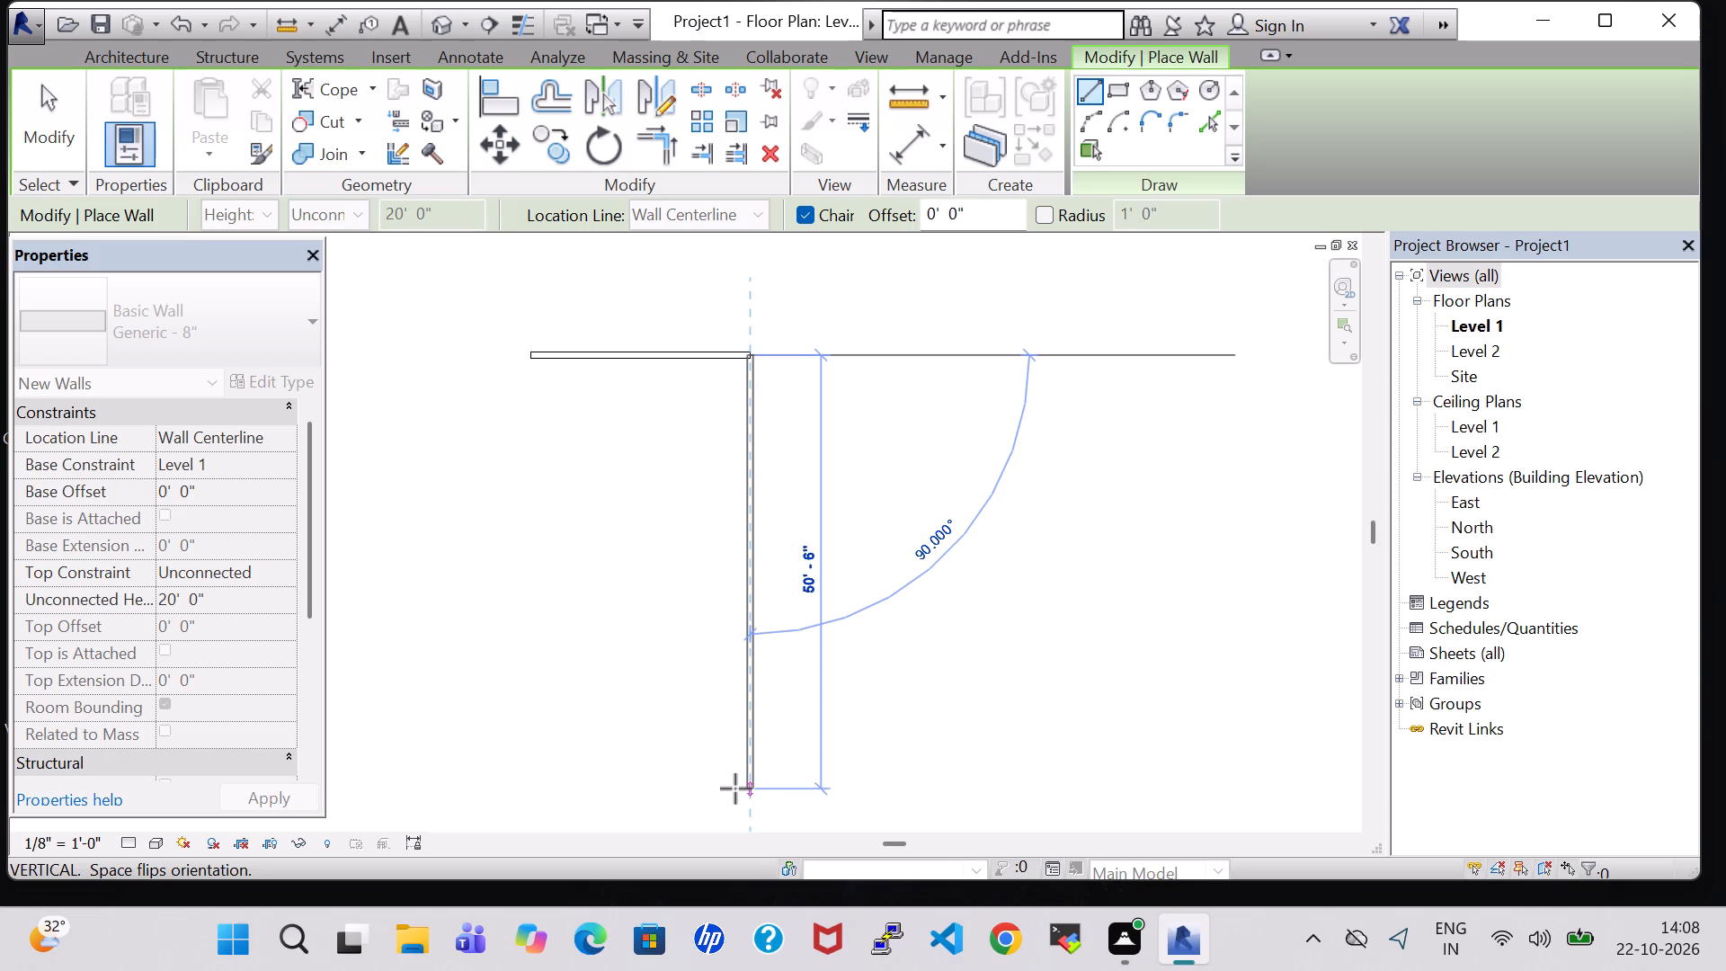
{"action": "left_click", "coordinate": [735, 788]}
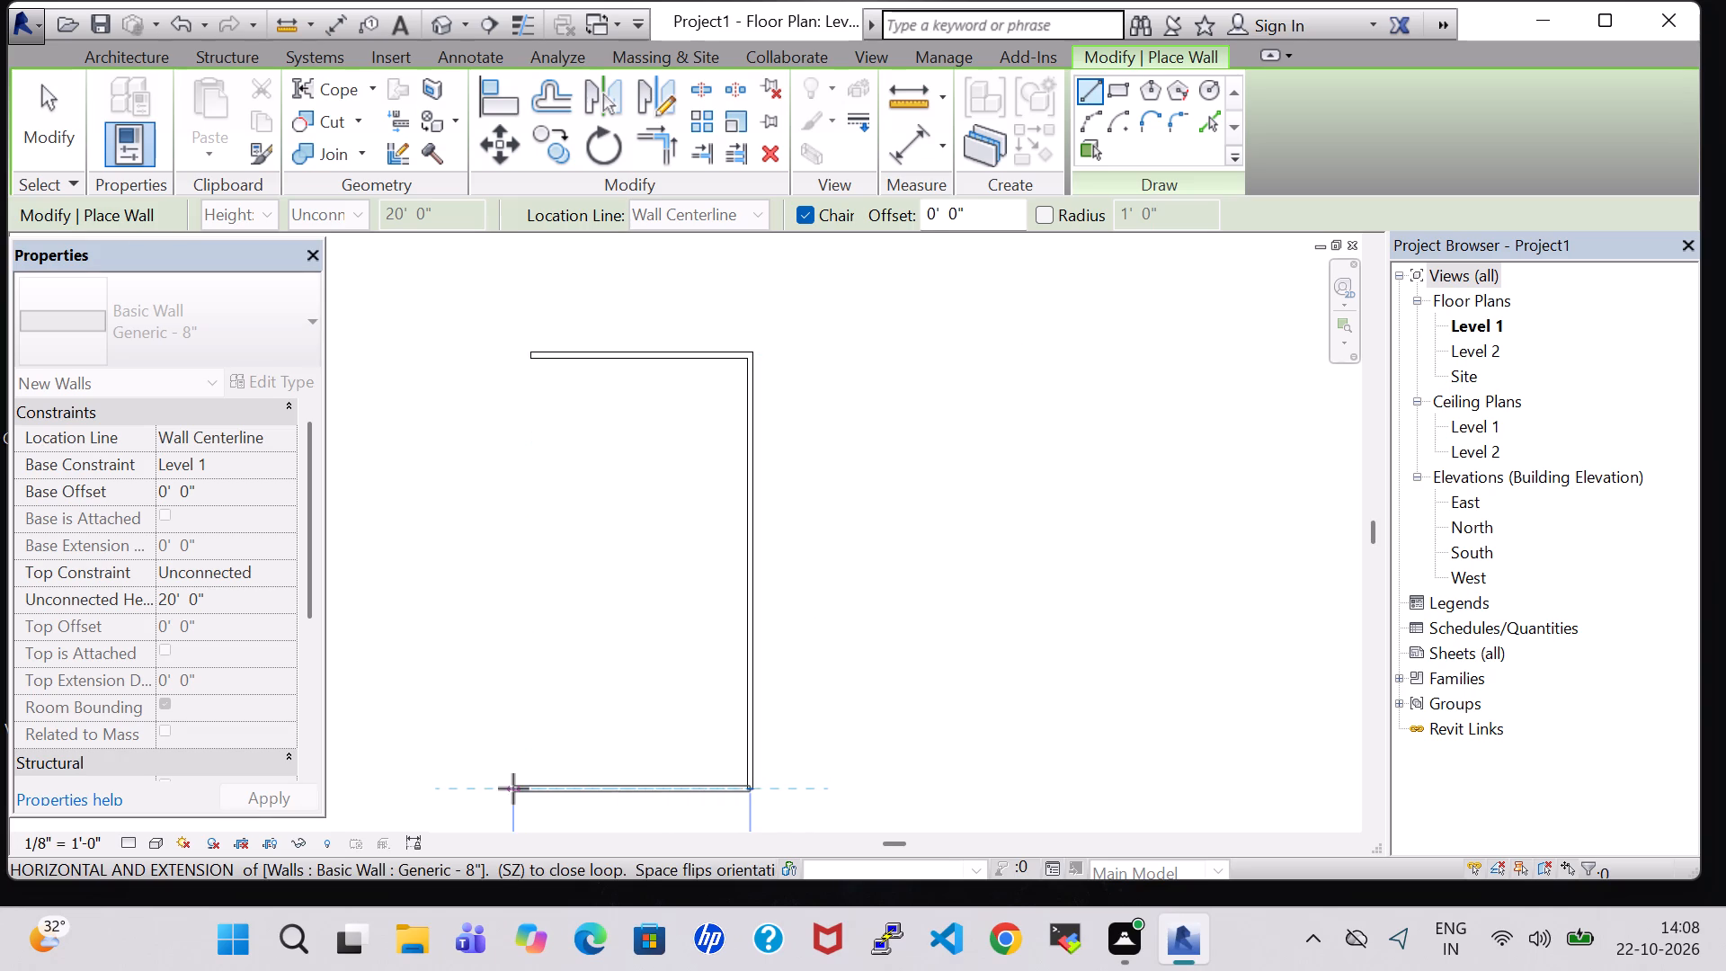
{"action": "left_click", "coordinate": [534, 785]}
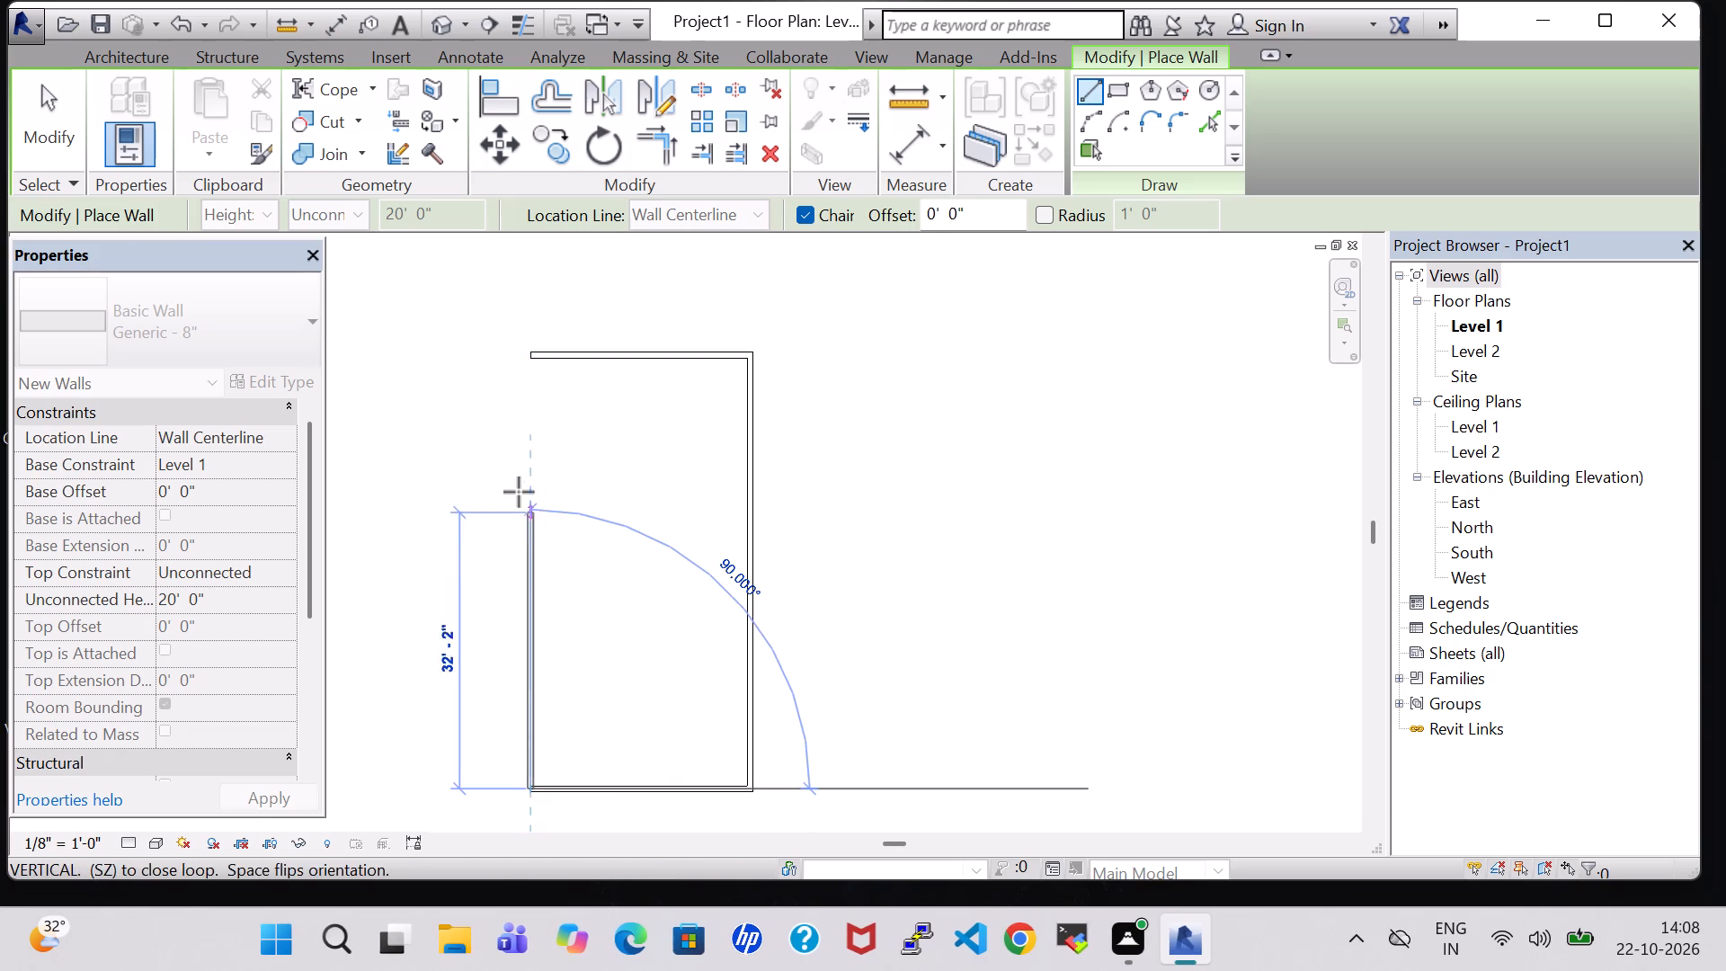
{"action": "left_click", "coordinate": [528, 361]}
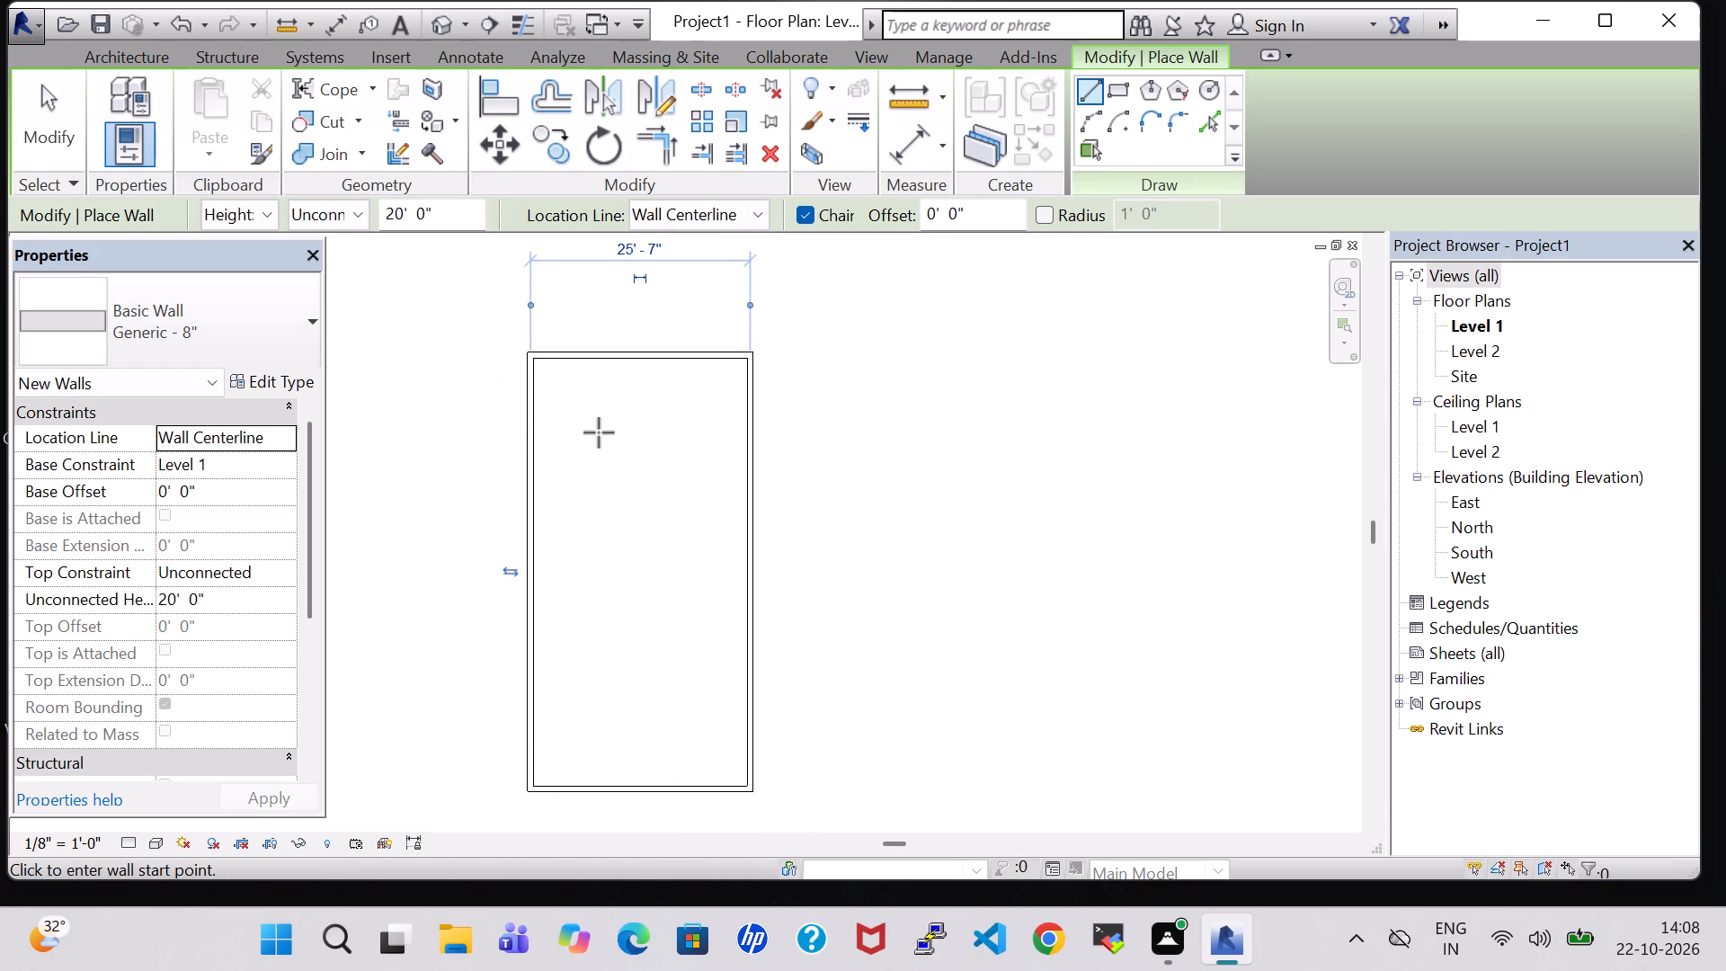
{"action": "key", "text": "Escape"}
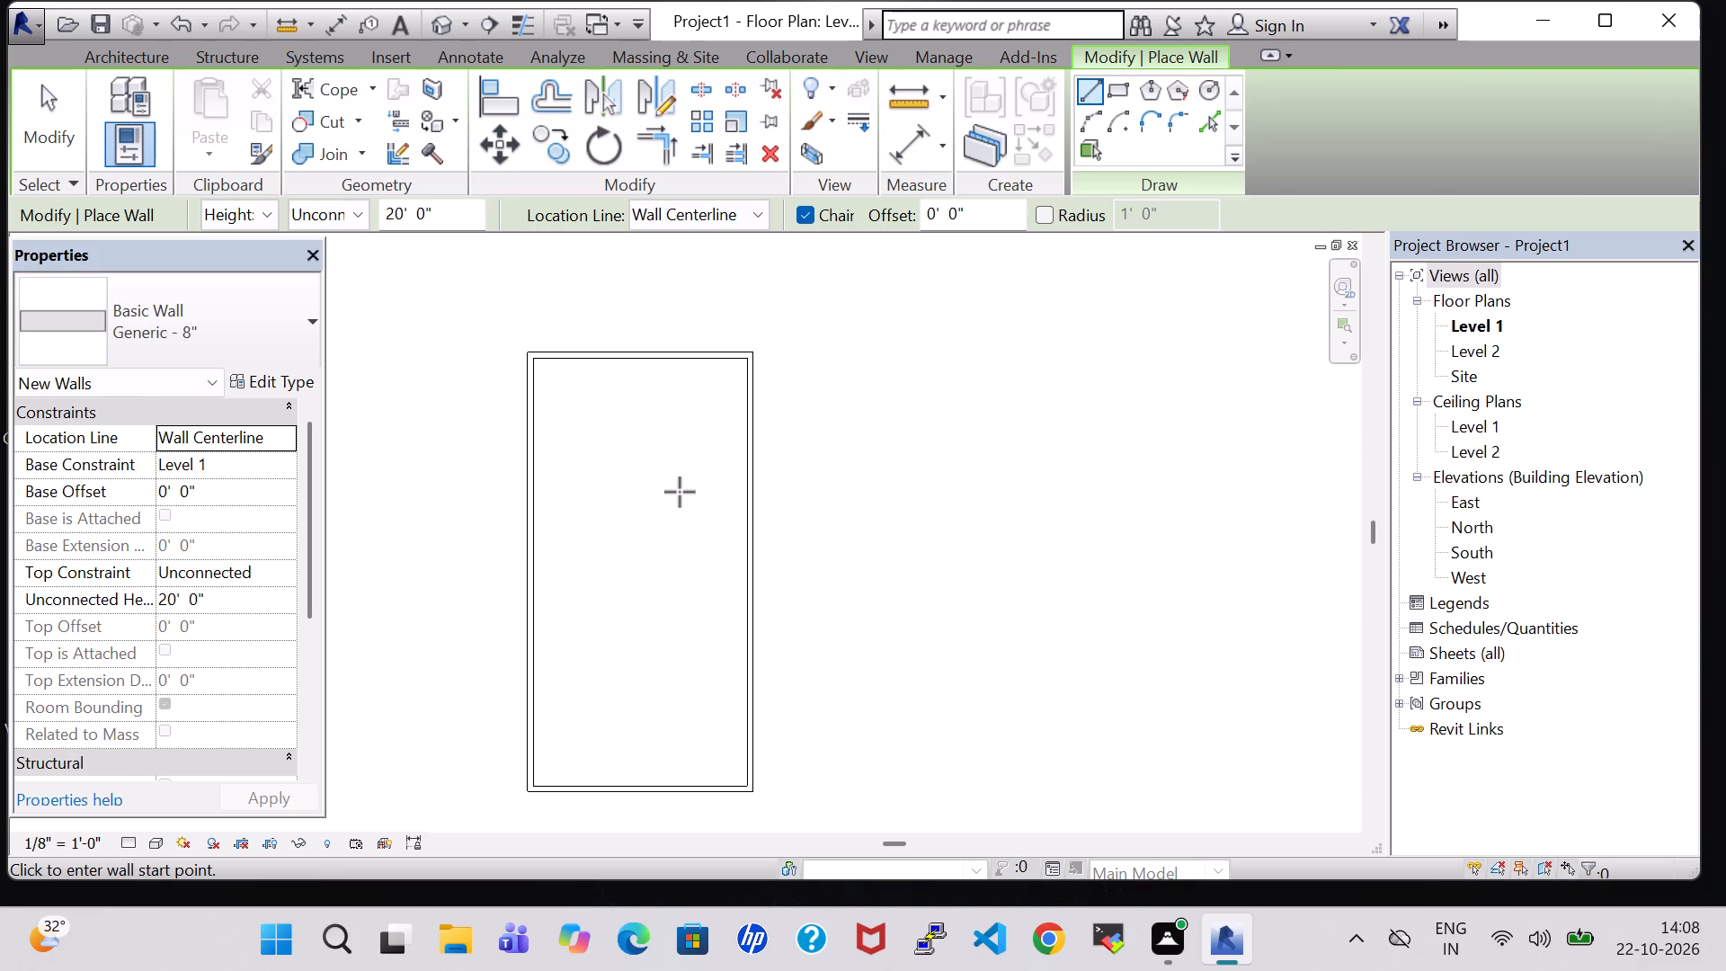
{"action": "key", "text": "Escape"}
Set the unconnected height of the north and west outer walls to 10' 0".
{"action": "middle_click_drag", "start_coordinate": [680, 492], "coordinate": [787, 459]}
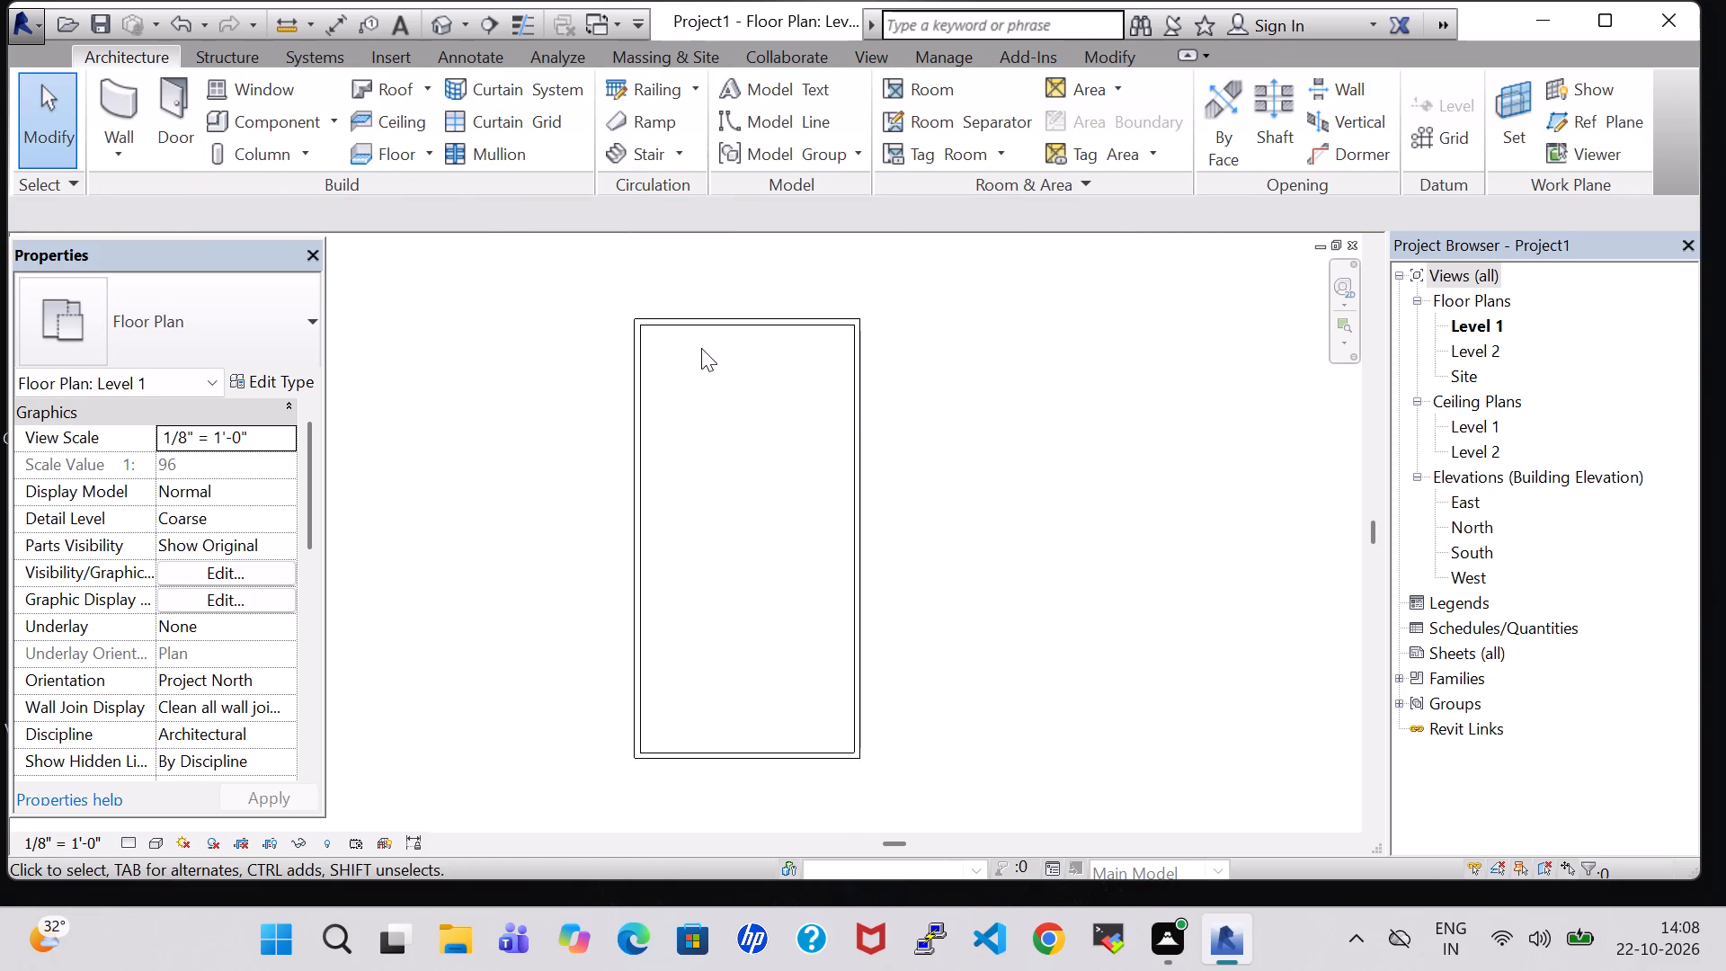
{"action": "left_click", "coordinate": [743, 328]}
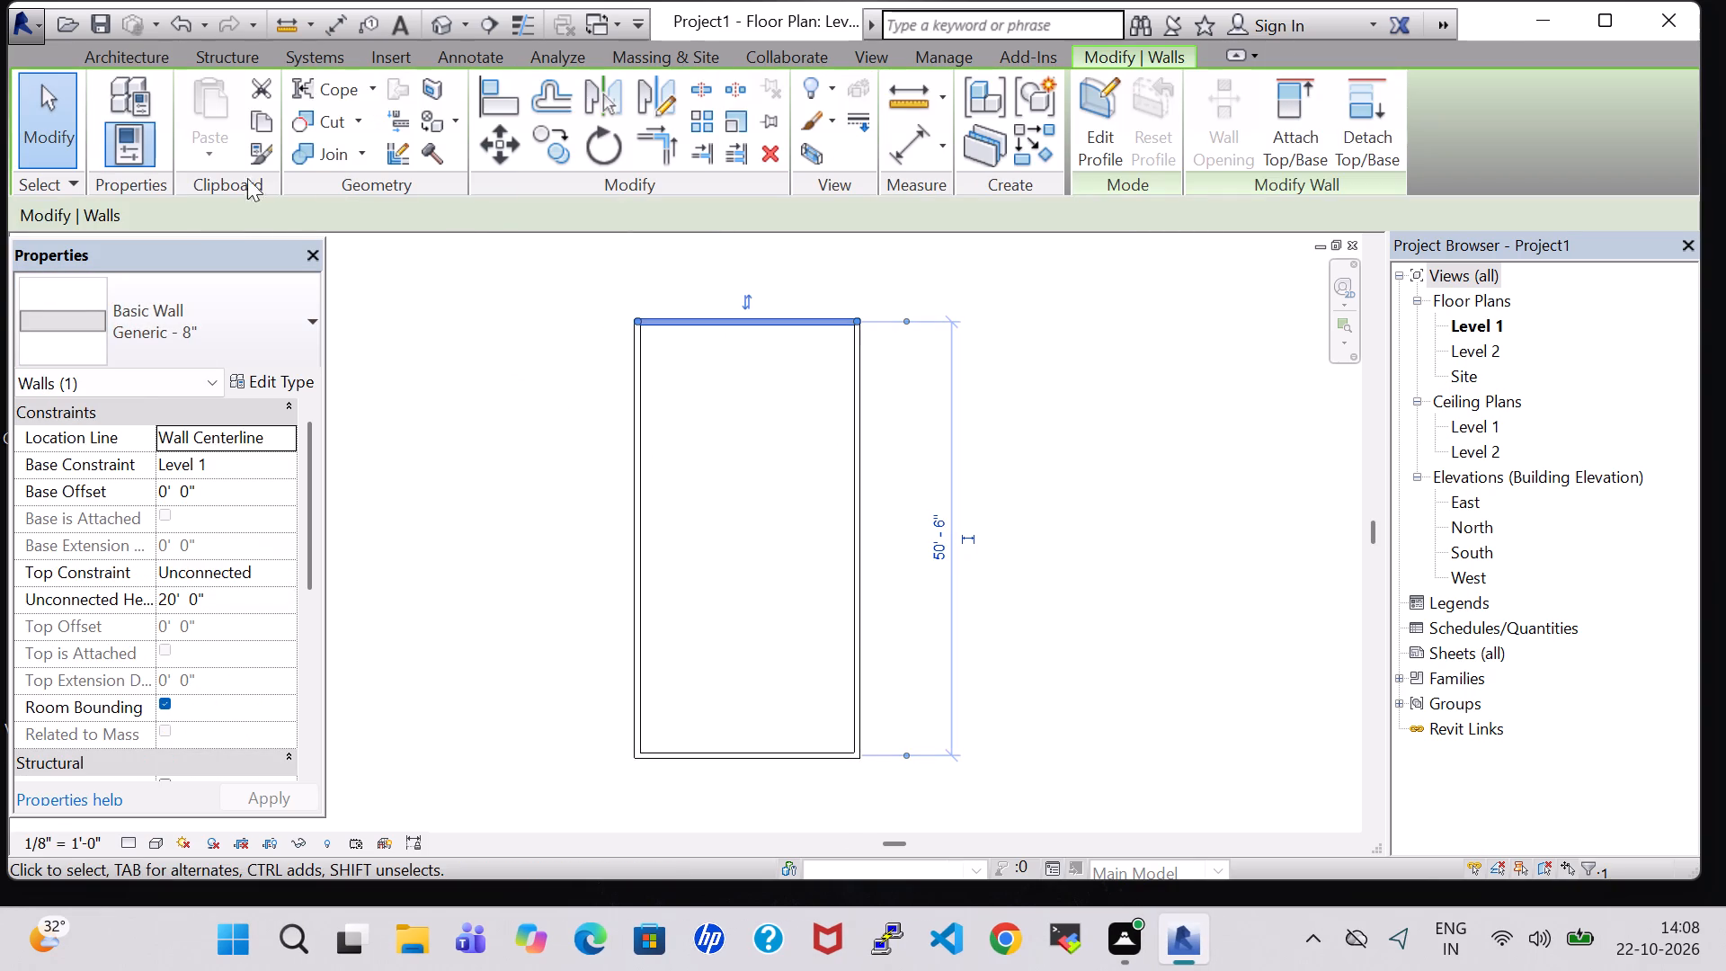
{"action": "left_click", "coordinate": [166, 601]}
{"action": "key", "text": "Right"}
{"action": "key", "text": "BackSpace"}
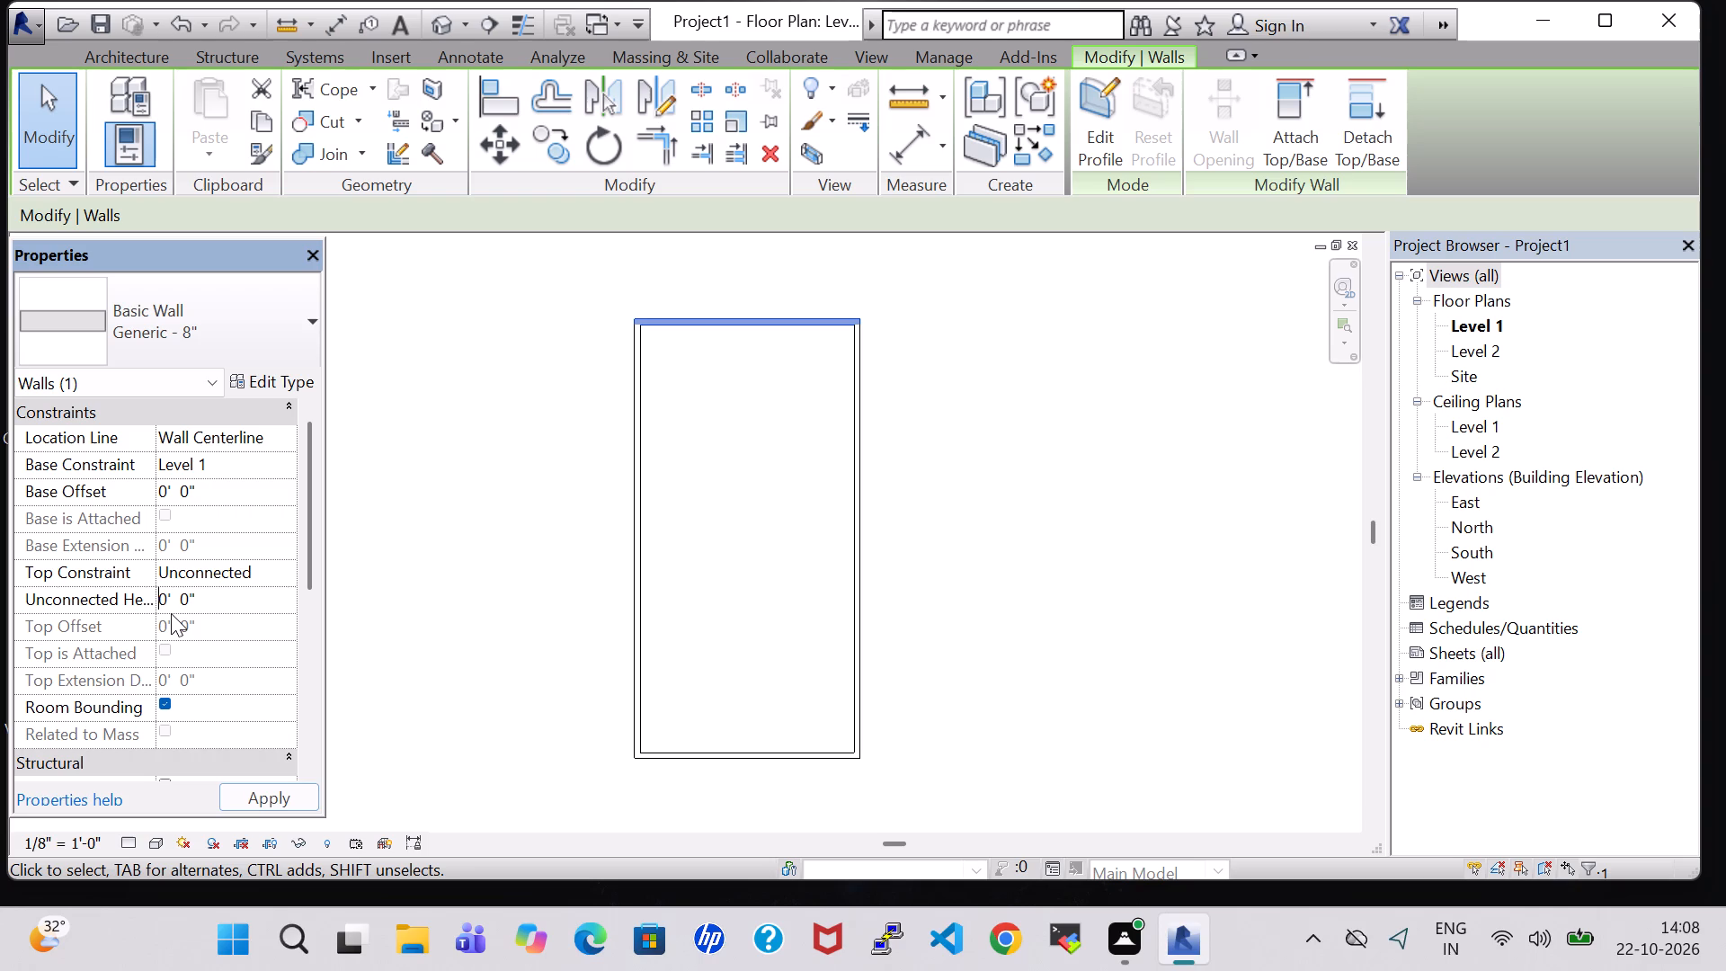
{"action": "key", "text": "1"}
{"action": "key", "text": "Return"}
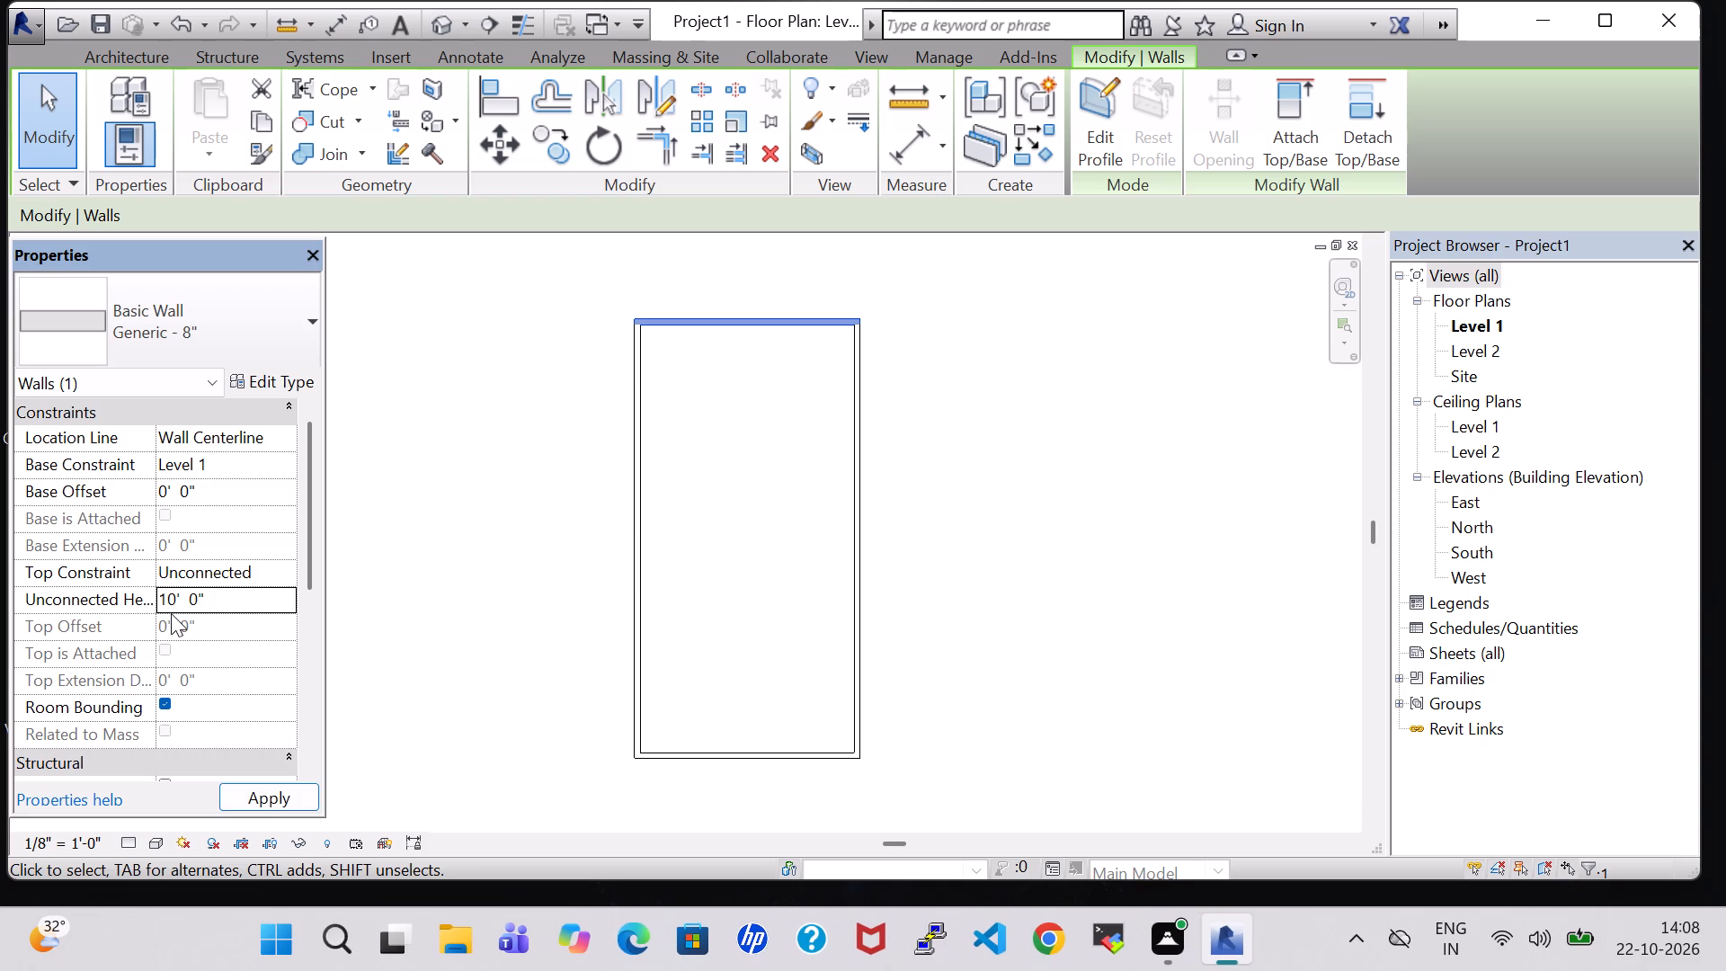
{"action": "left_click", "coordinate": [644, 625]}
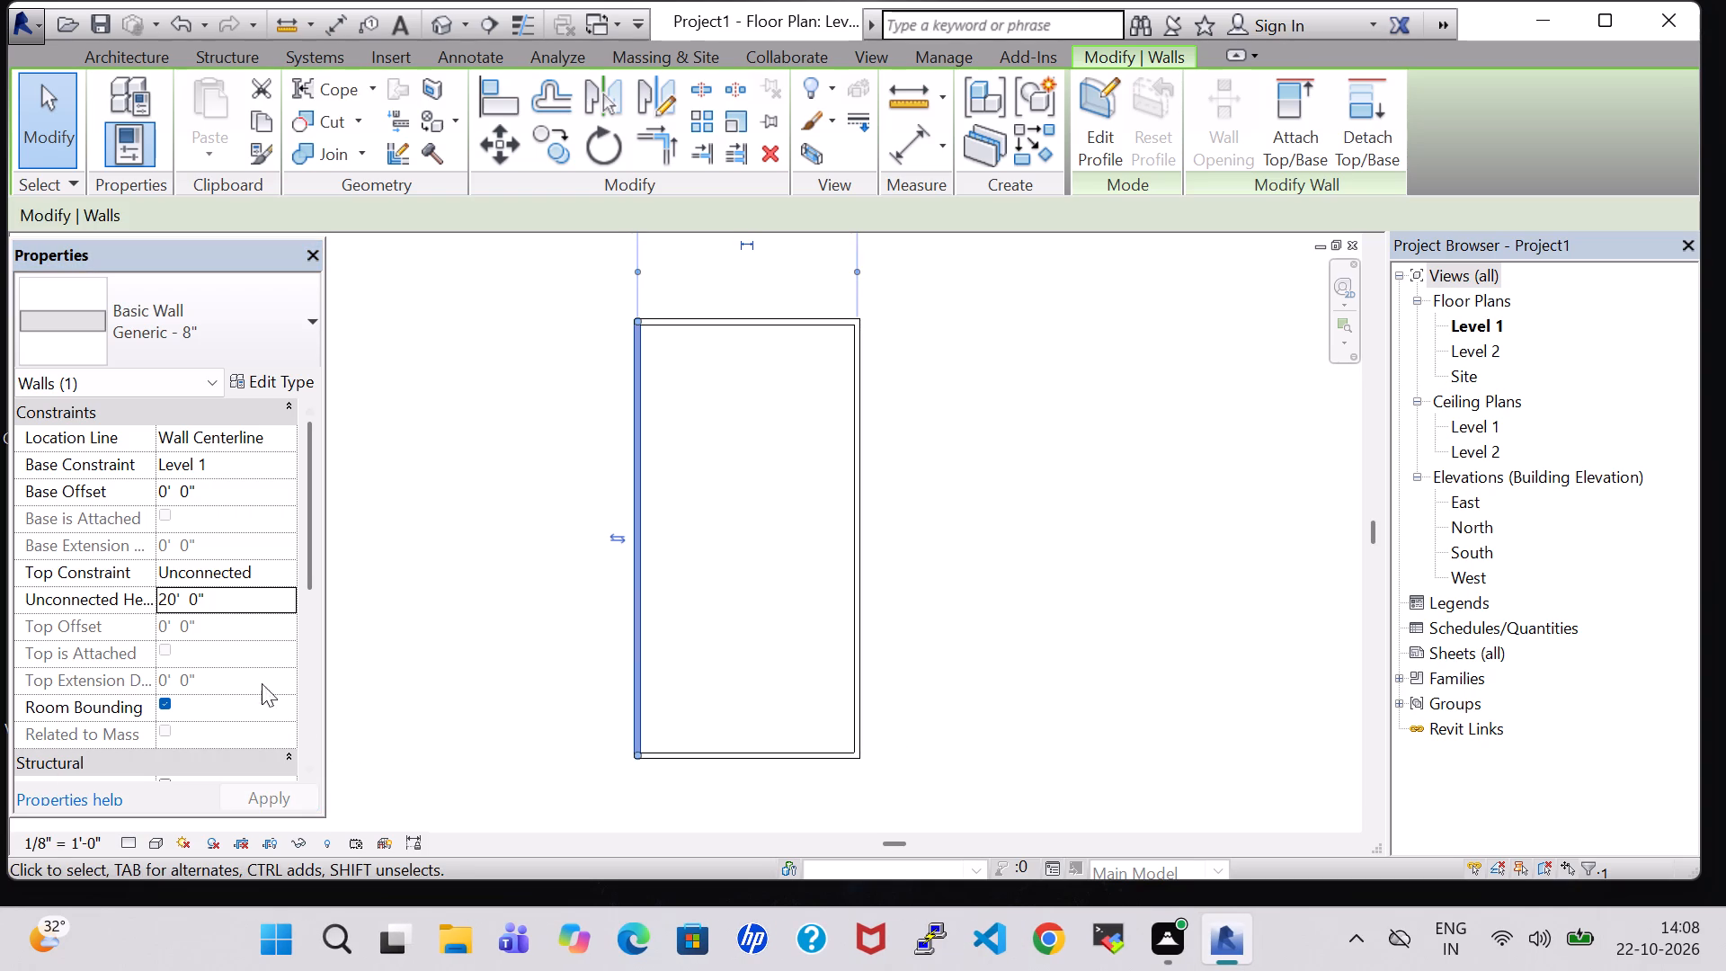
{"action": "left_click", "coordinate": [163, 604]}
{"action": "key", "text": "Right"}
{"action": "key", "text": "BackSpace"}
{"action": "key", "text": "1"}
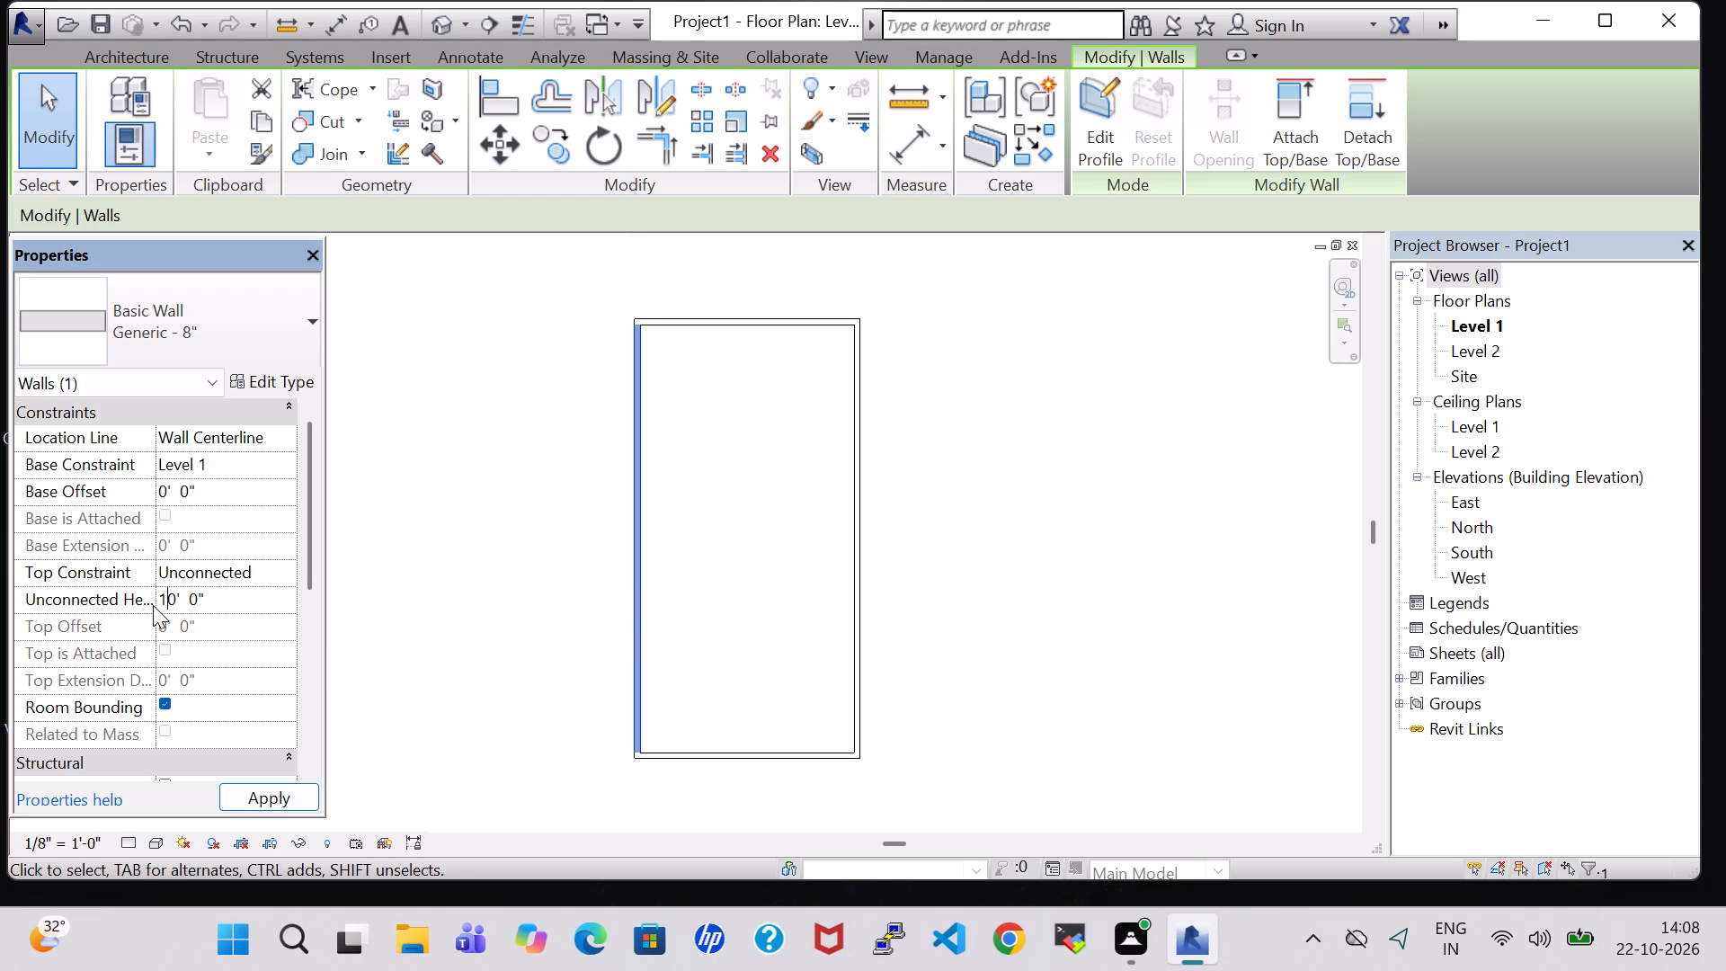
Set the unconnected height of the south and east outer walls to 10' 0".
{"action": "left_click", "coordinate": [707, 751]}
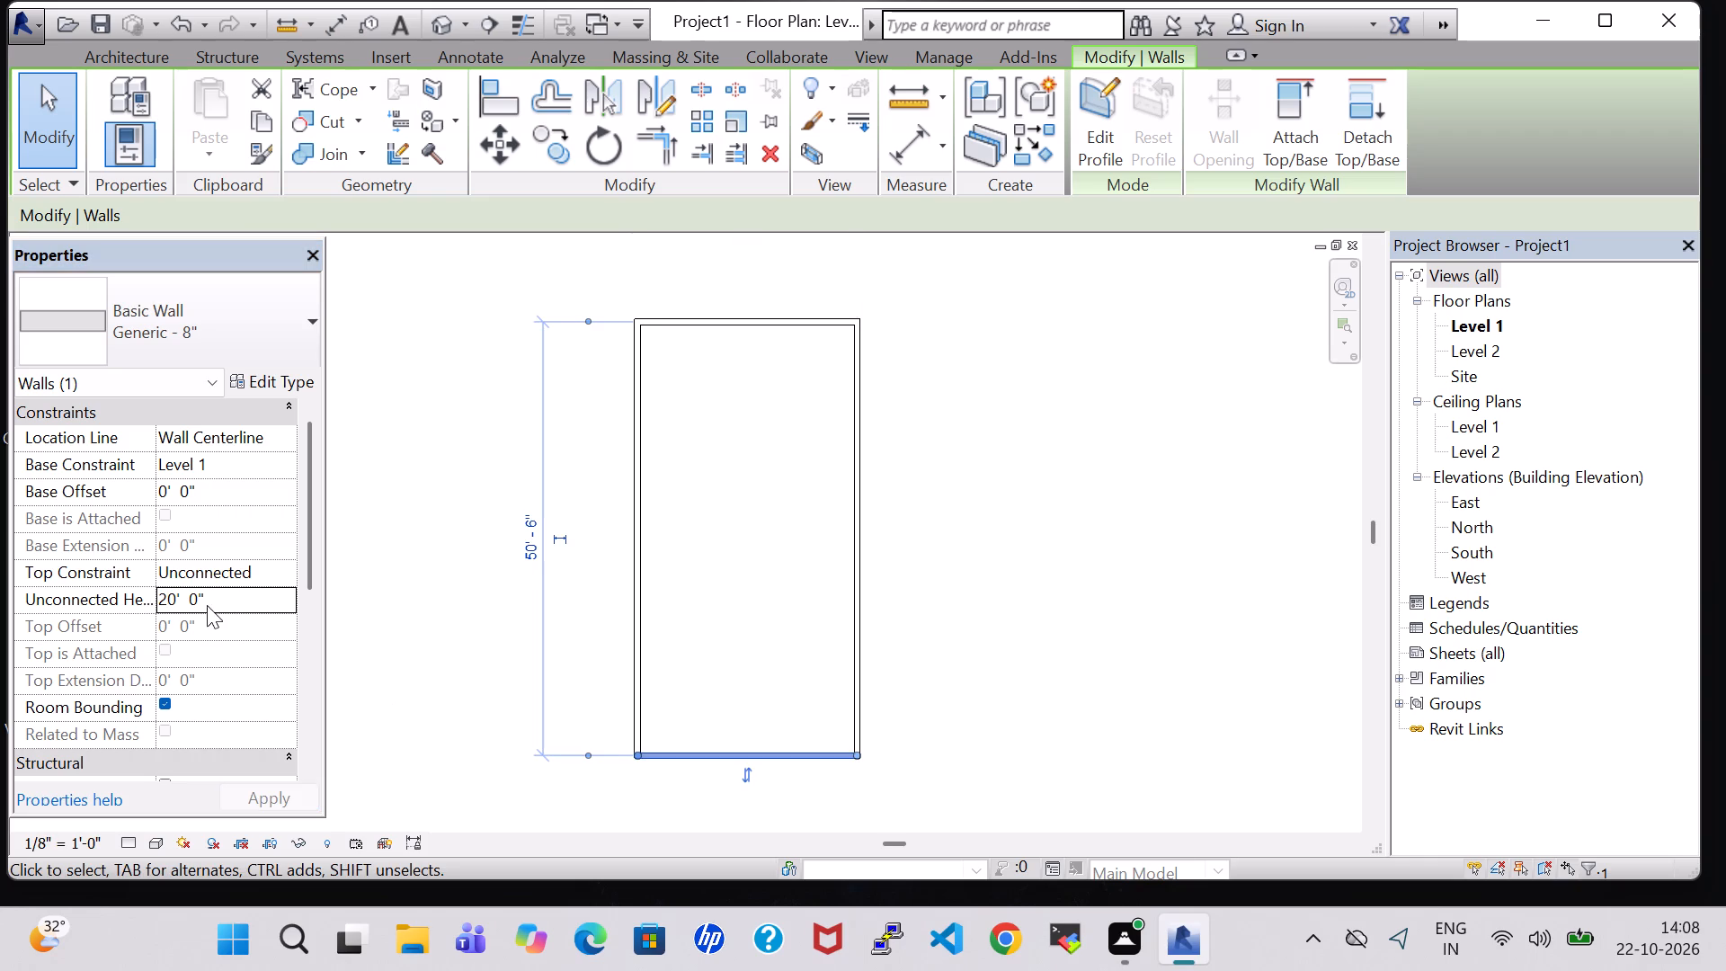
{"action": "left_click", "coordinate": [167, 595]}
{"action": "key", "text": "BackSpace"}
{"action": "key", "text": "1"}
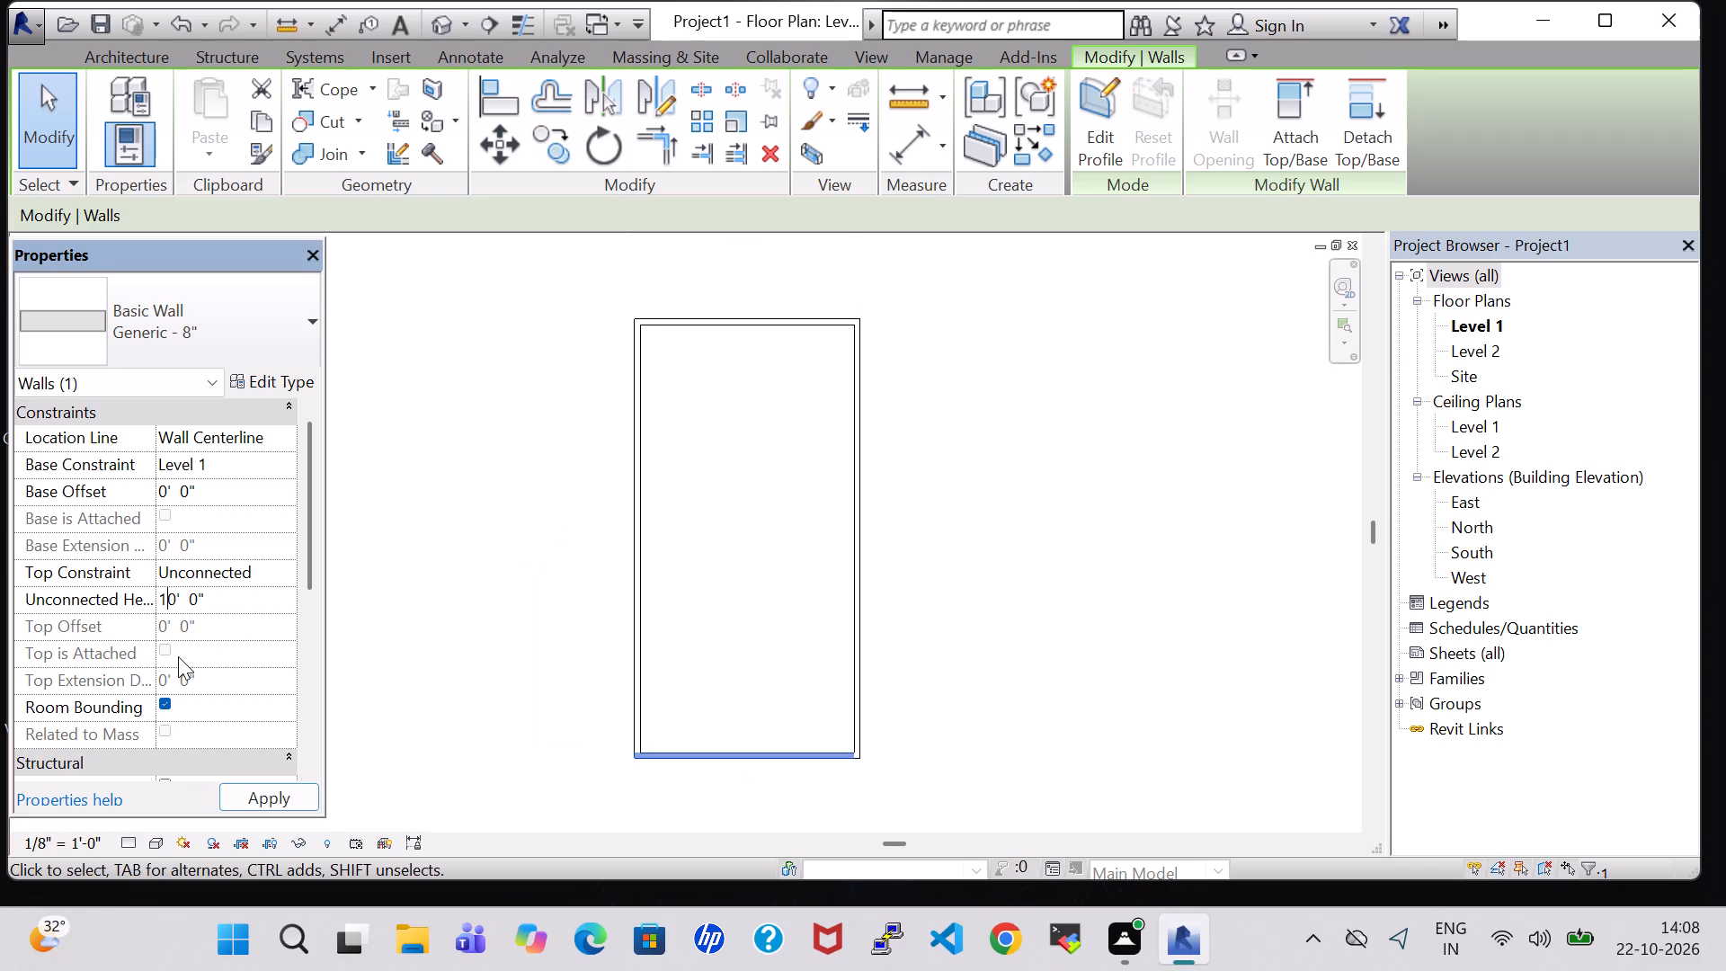
{"action": "left_click", "coordinate": [867, 568]}
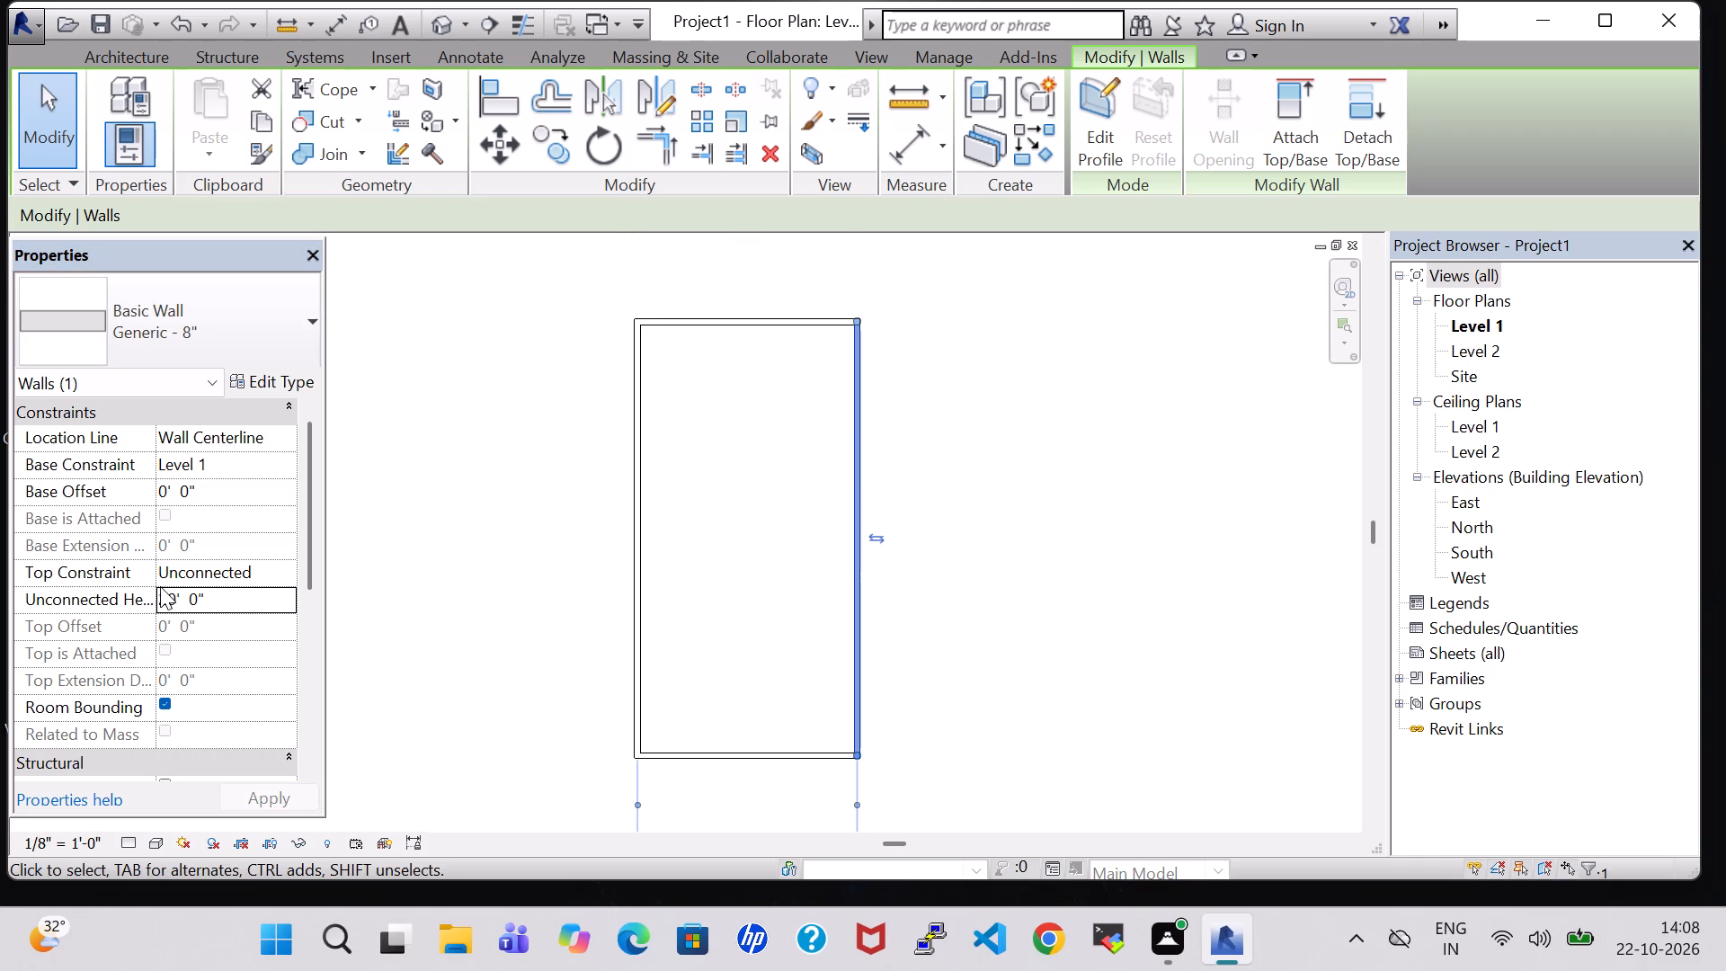
{"action": "left_click", "coordinate": [167, 601]}
{"action": "key", "text": "BackSpace"}
{"action": "key", "text": "1"}
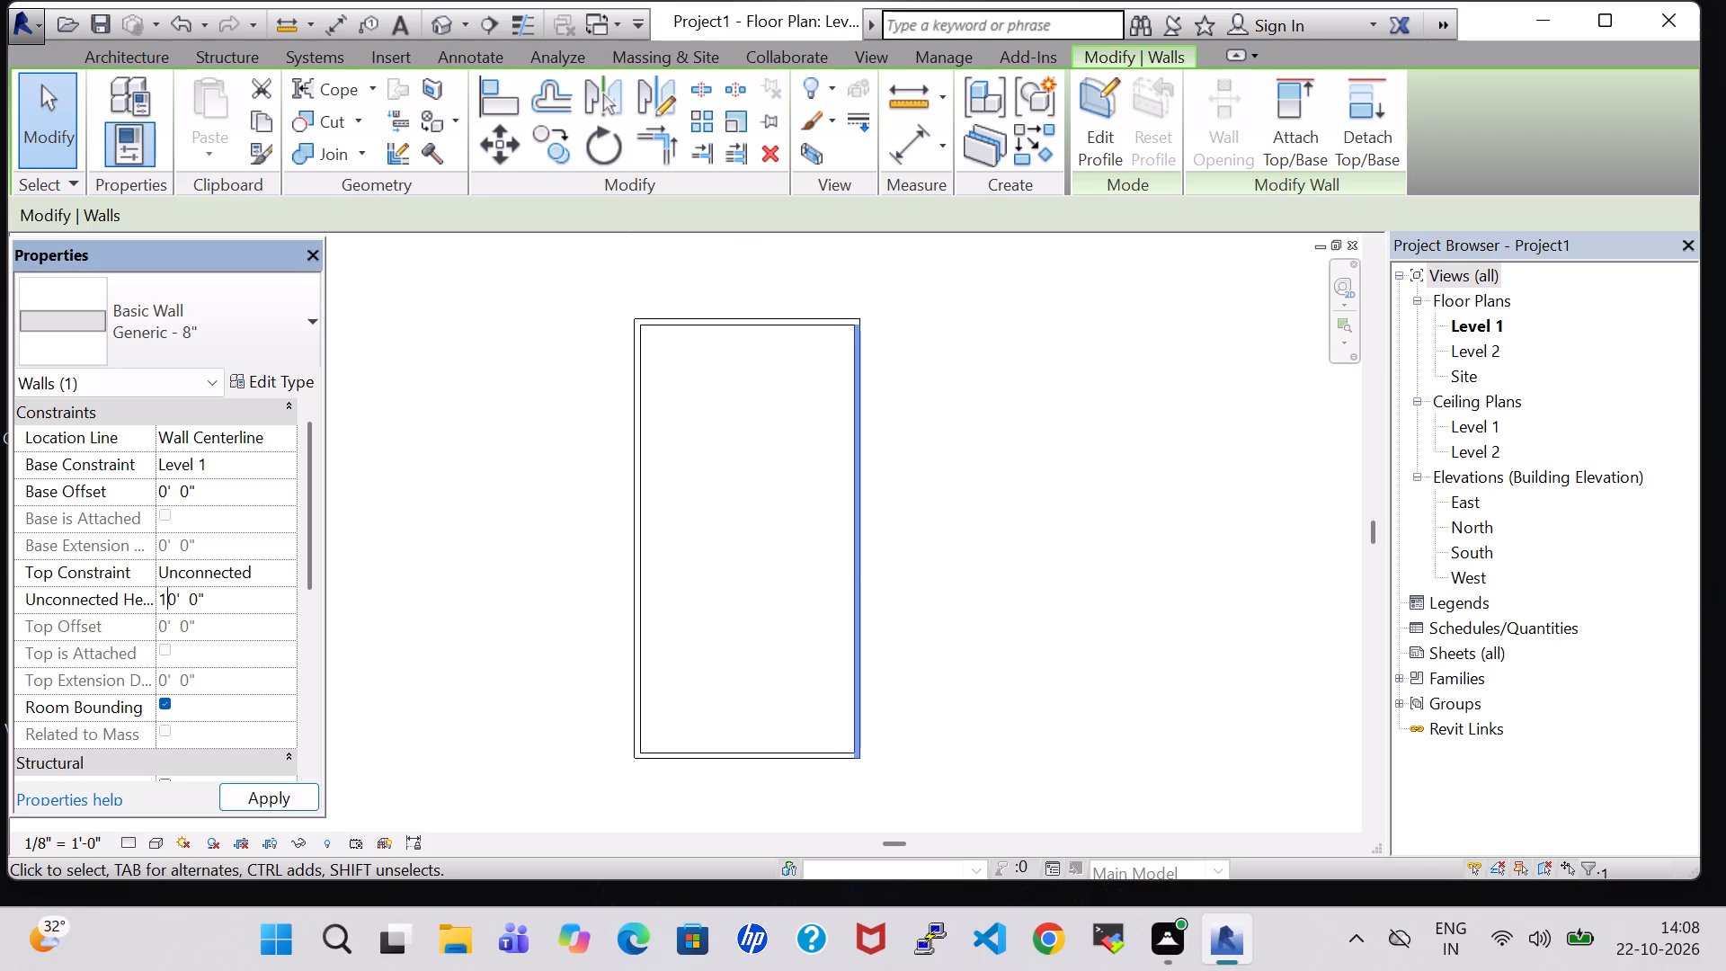
{"action": "key", "text": "Return"}
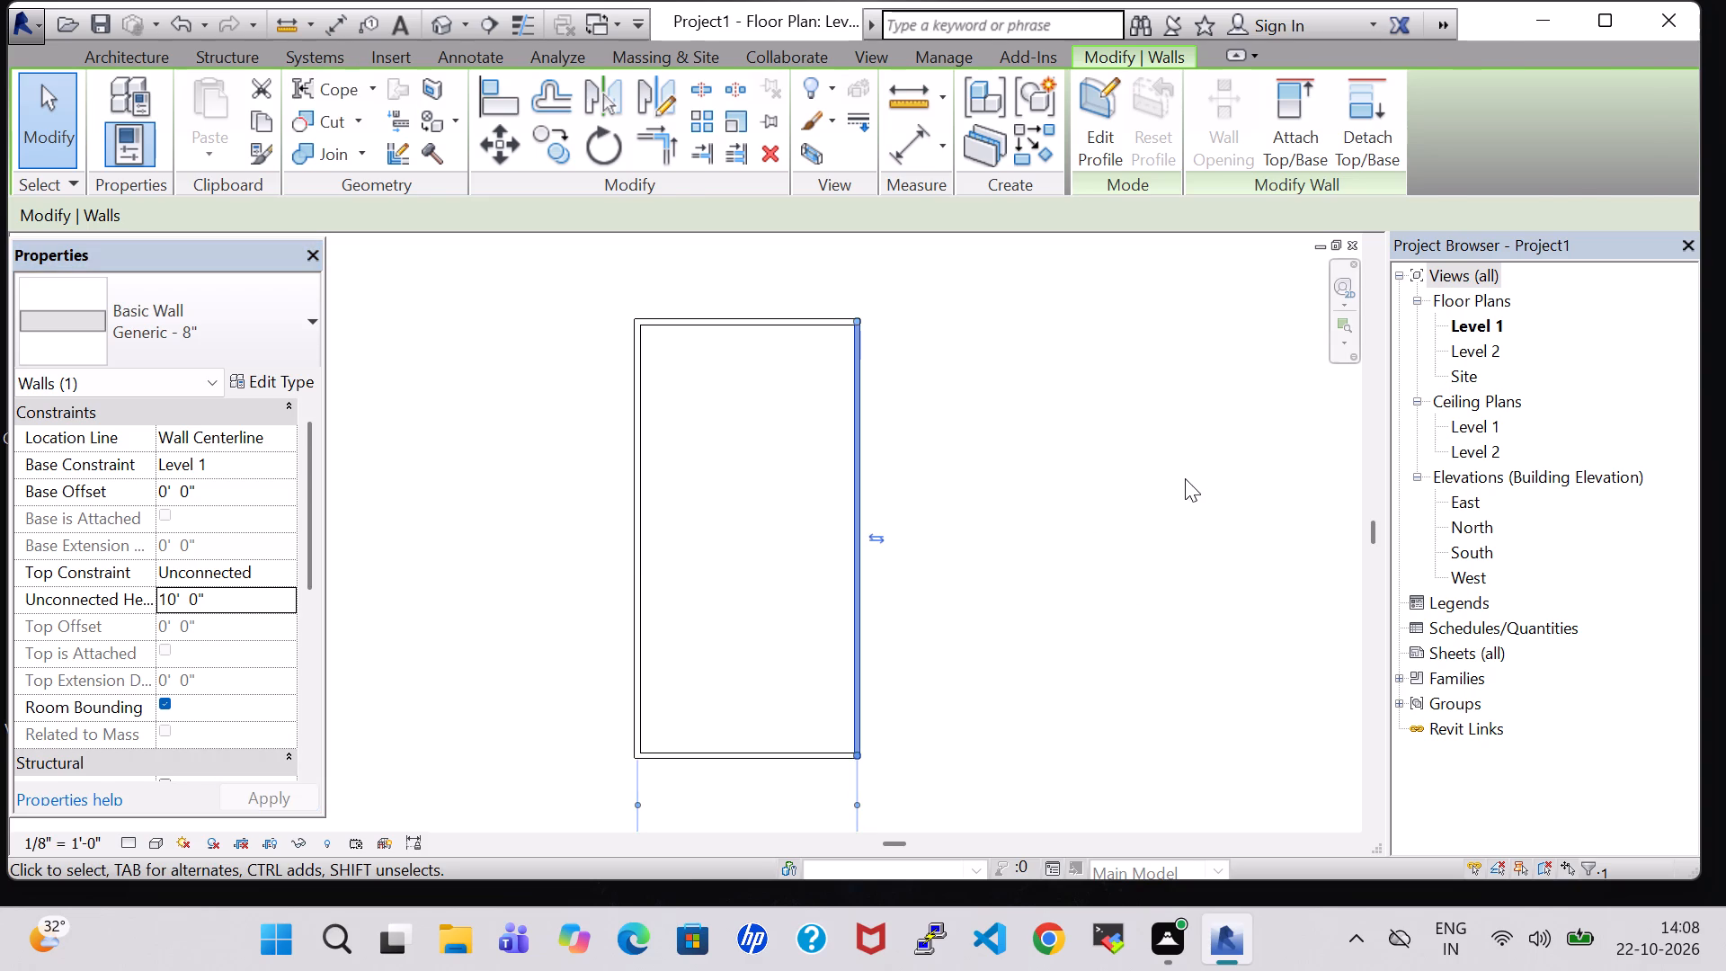
{"action": "left_click", "coordinate": [1185, 478]}
Draw a 10' 0" high interior wall between the west and east walls, about 8'-11" south of the north wall.
{"action": "middle_click_drag", "start_coordinate": [1002, 483], "coordinate": [1032, 454]}
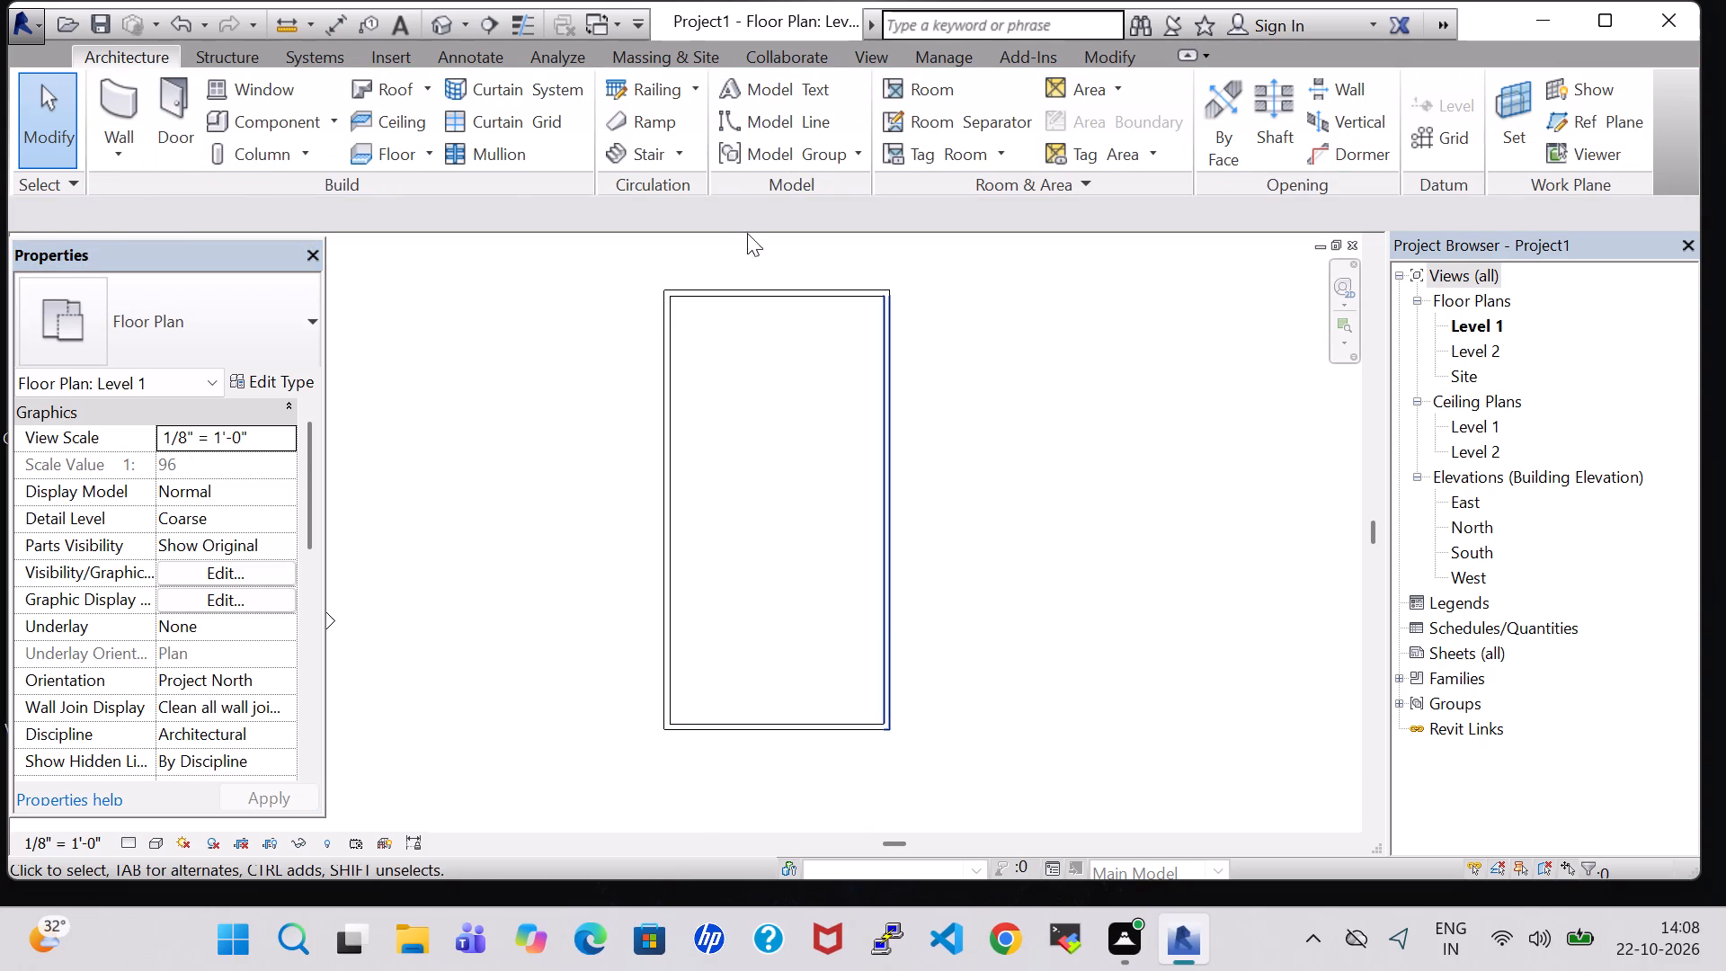
{"action": "left_click", "coordinate": [113, 97]}
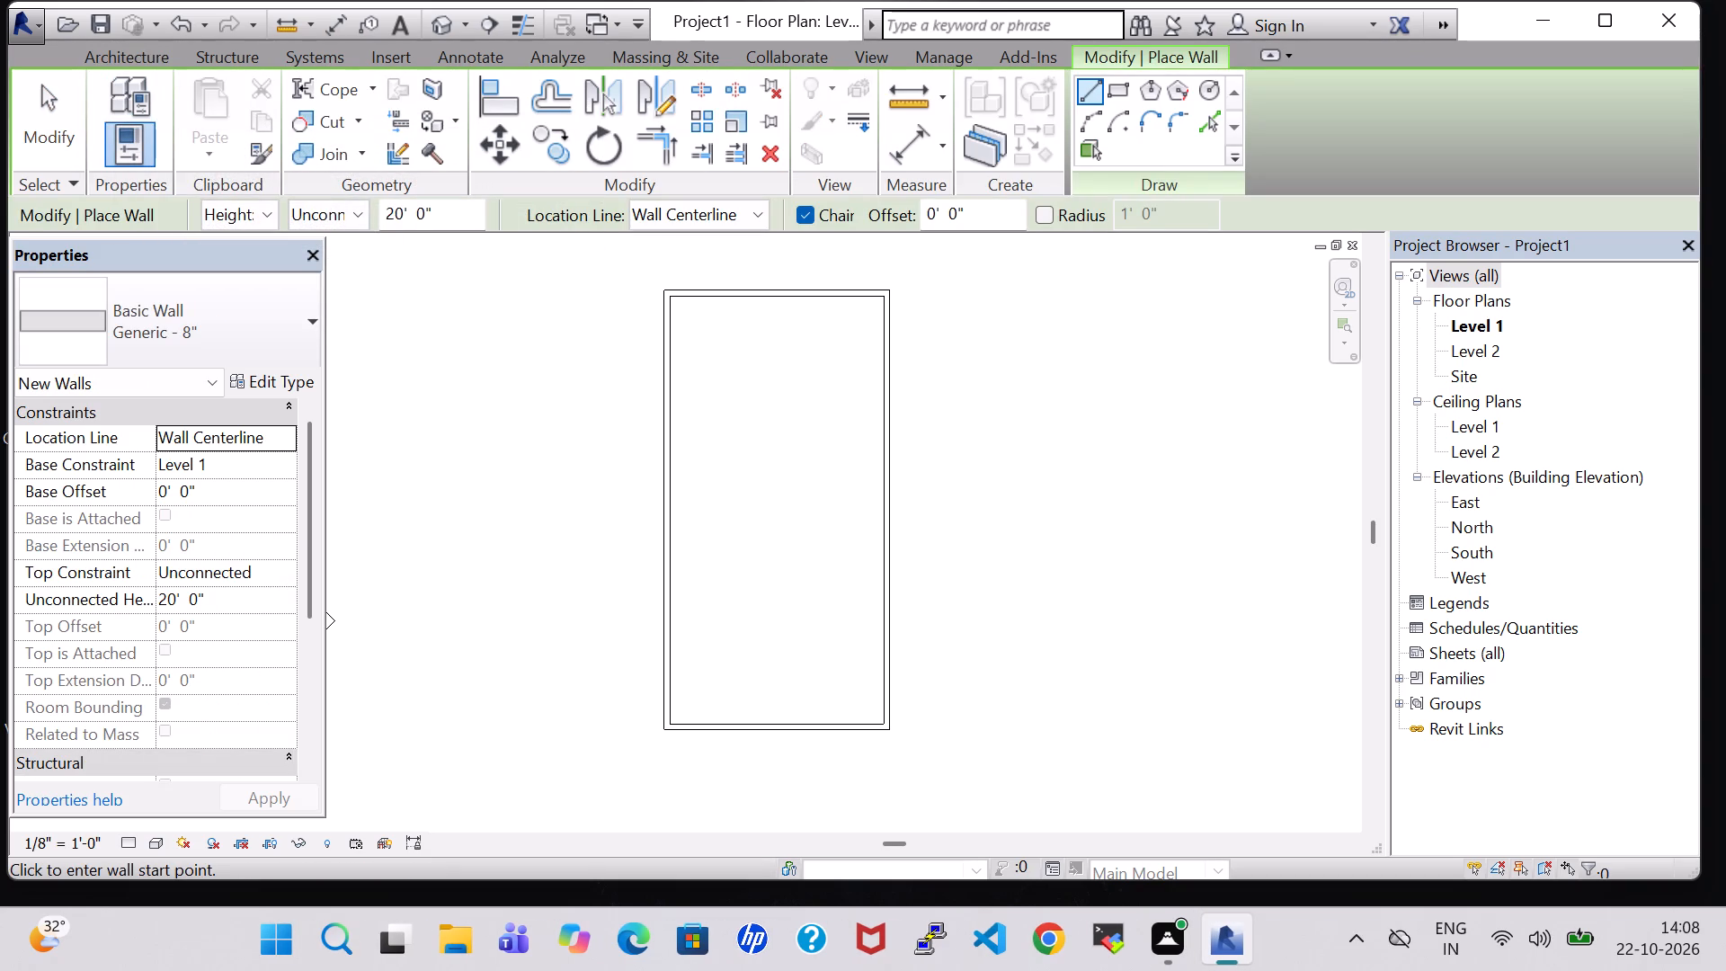
{"action": "left_click", "coordinate": [395, 211]}
{"action": "key", "text": "BackSpace"}
{"action": "key", "text": "1"}
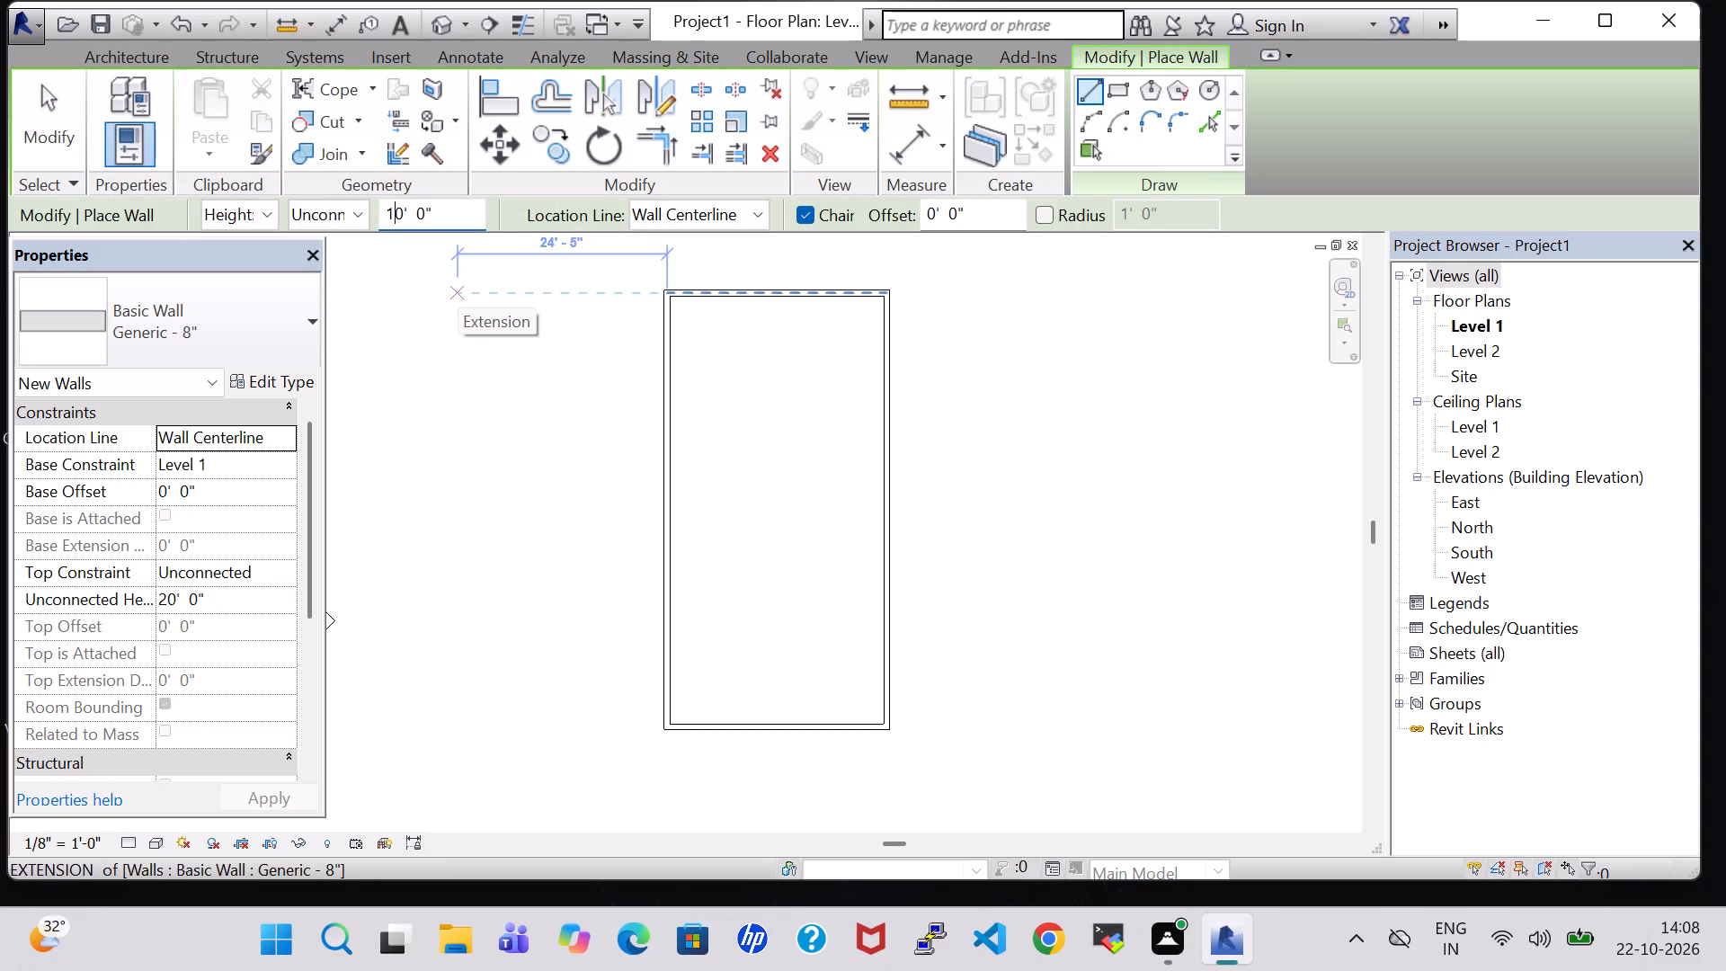
{"action": "key", "text": "Return"}
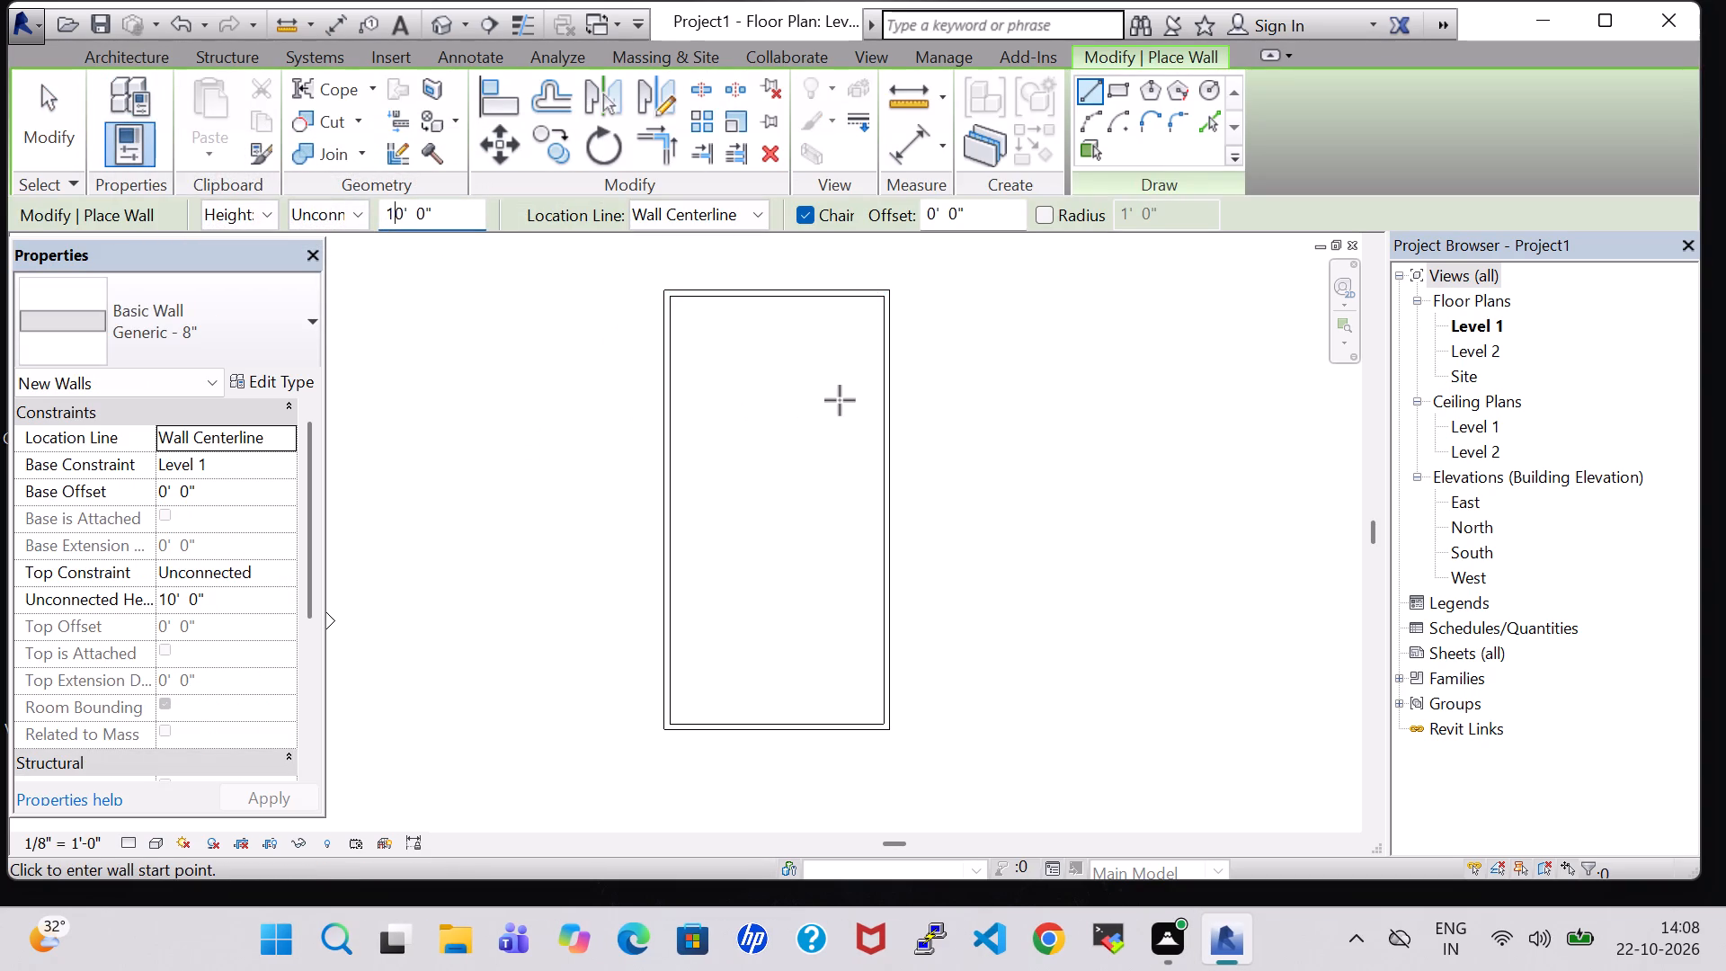
{"action": "scroll", "coordinate": [776, 382], "scroll_direction": "up", "scroll_amount": 2}
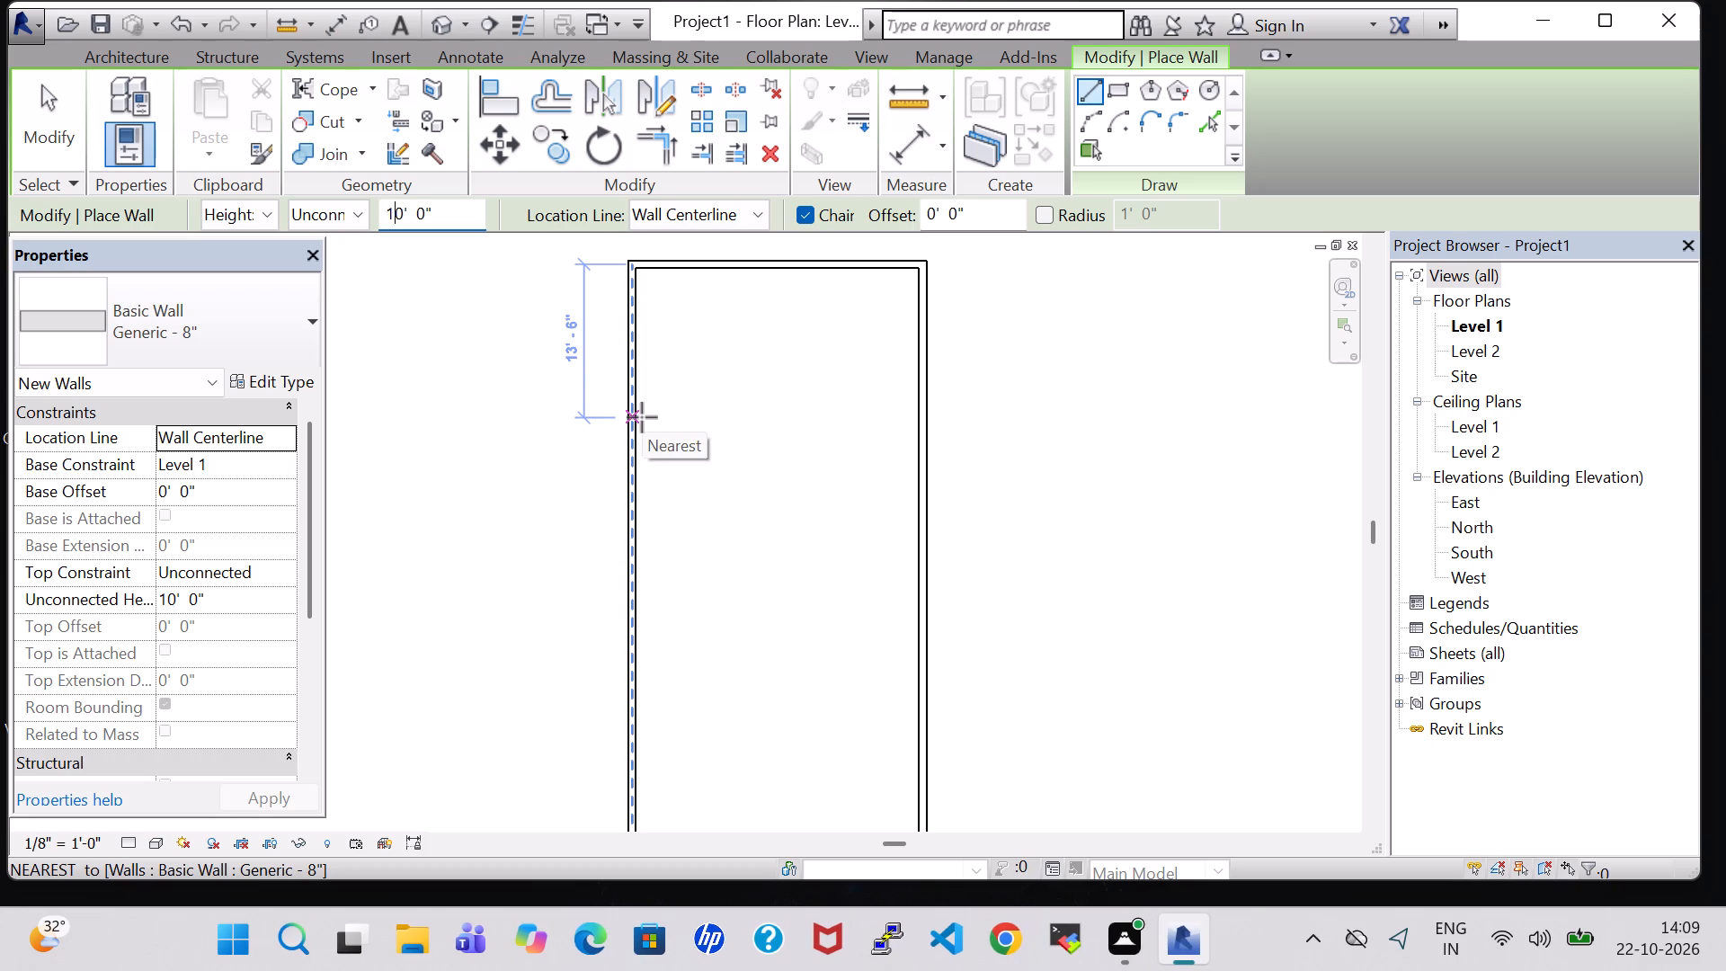
{"action": "left_click", "coordinate": [634, 366]}
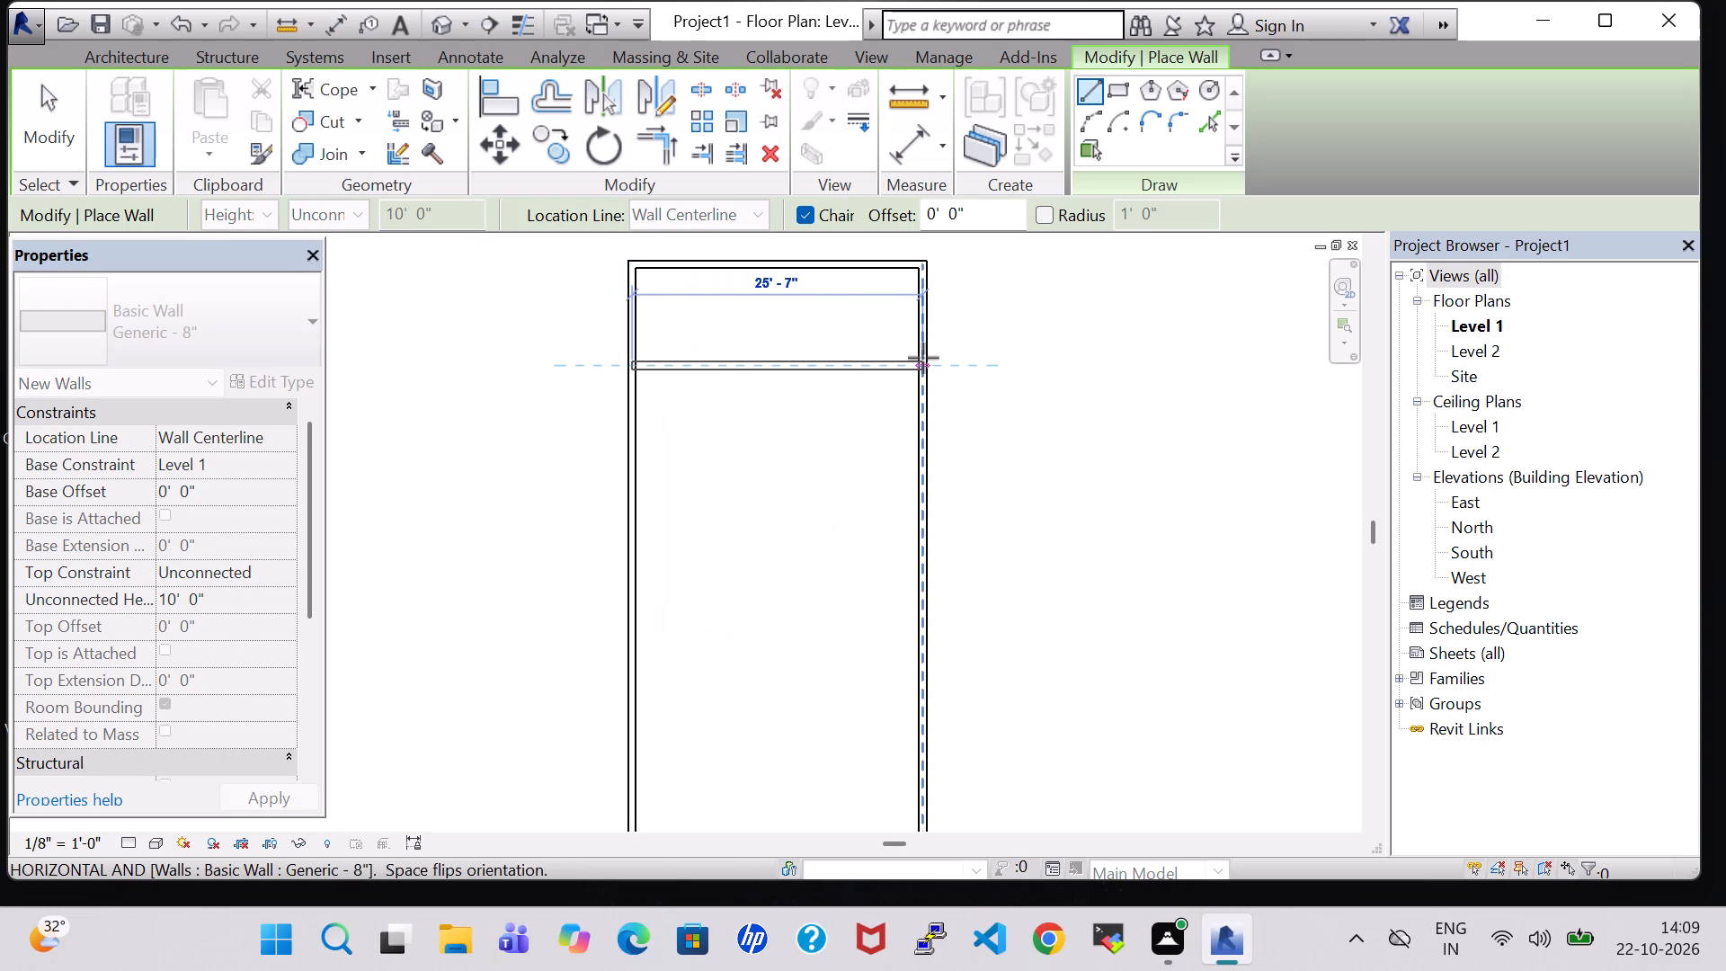
{"action": "left_click", "coordinate": [923, 358]}
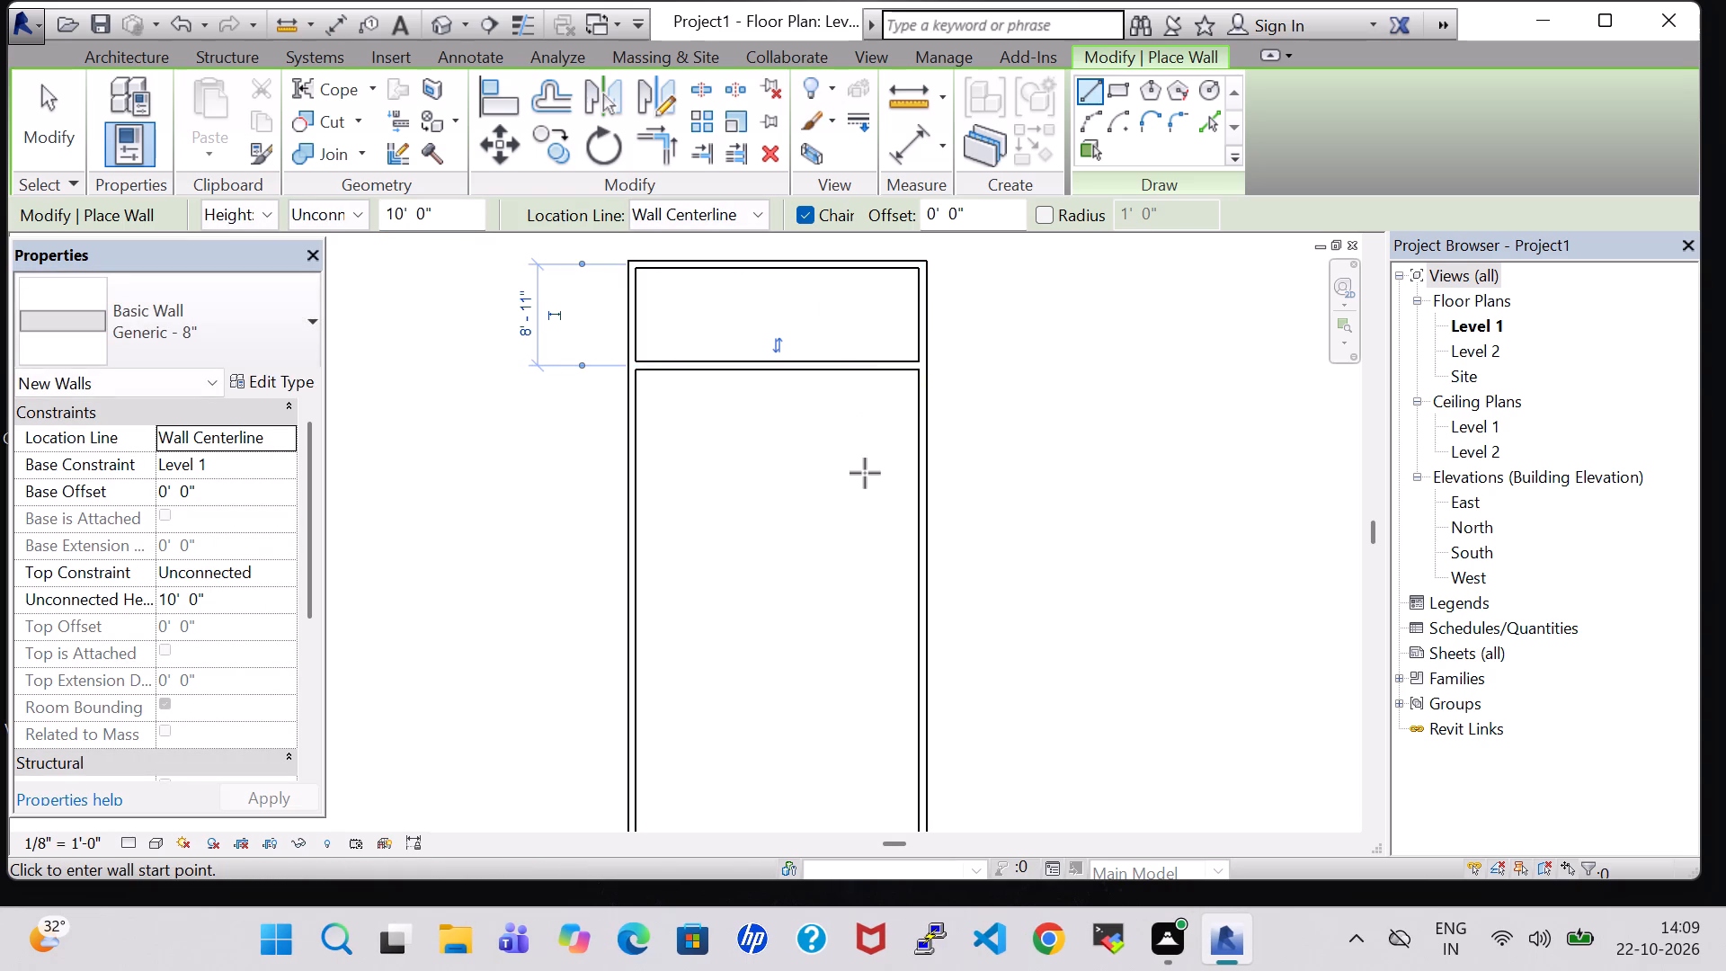
Draw two 10' 0" high interior walls from west to east walls, about 11'-0" south of the first partition and 15'-3" beyond that.
{"action": "left_click", "coordinate": [645, 491]}
{"action": "left_click", "coordinate": [932, 484]}
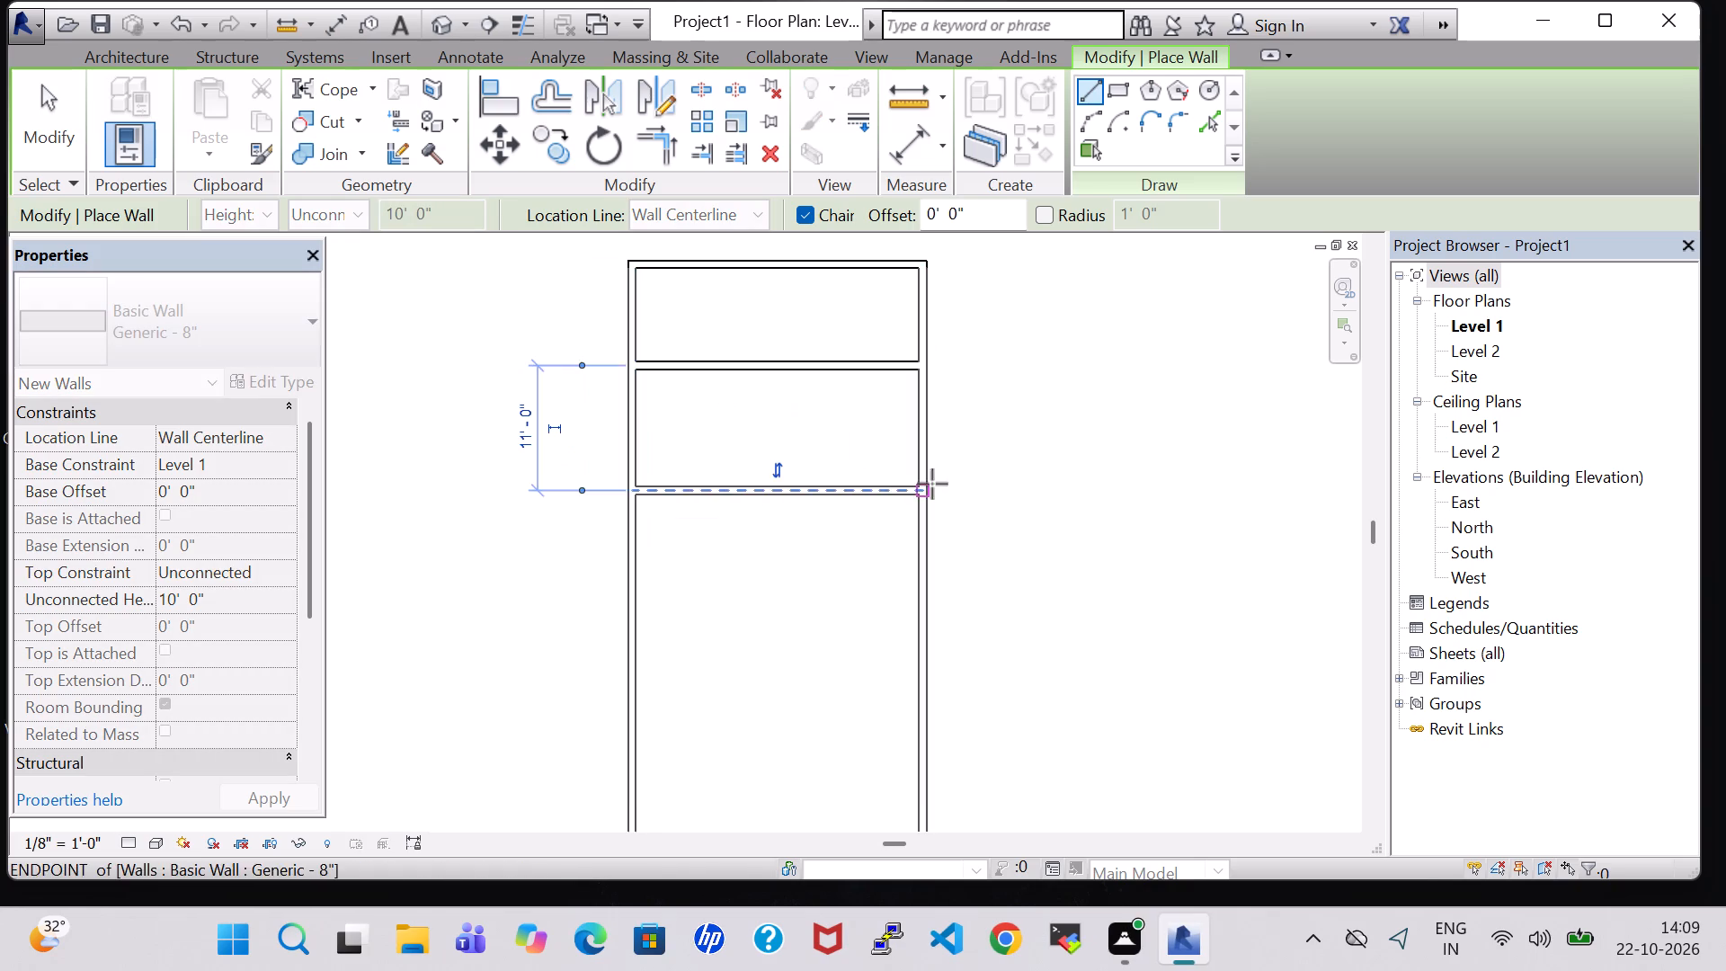
{"action": "middle_click_drag", "start_coordinate": [754, 614], "coordinate": [743, 574]}
{"action": "middle_click", "coordinate": [759, 484]}
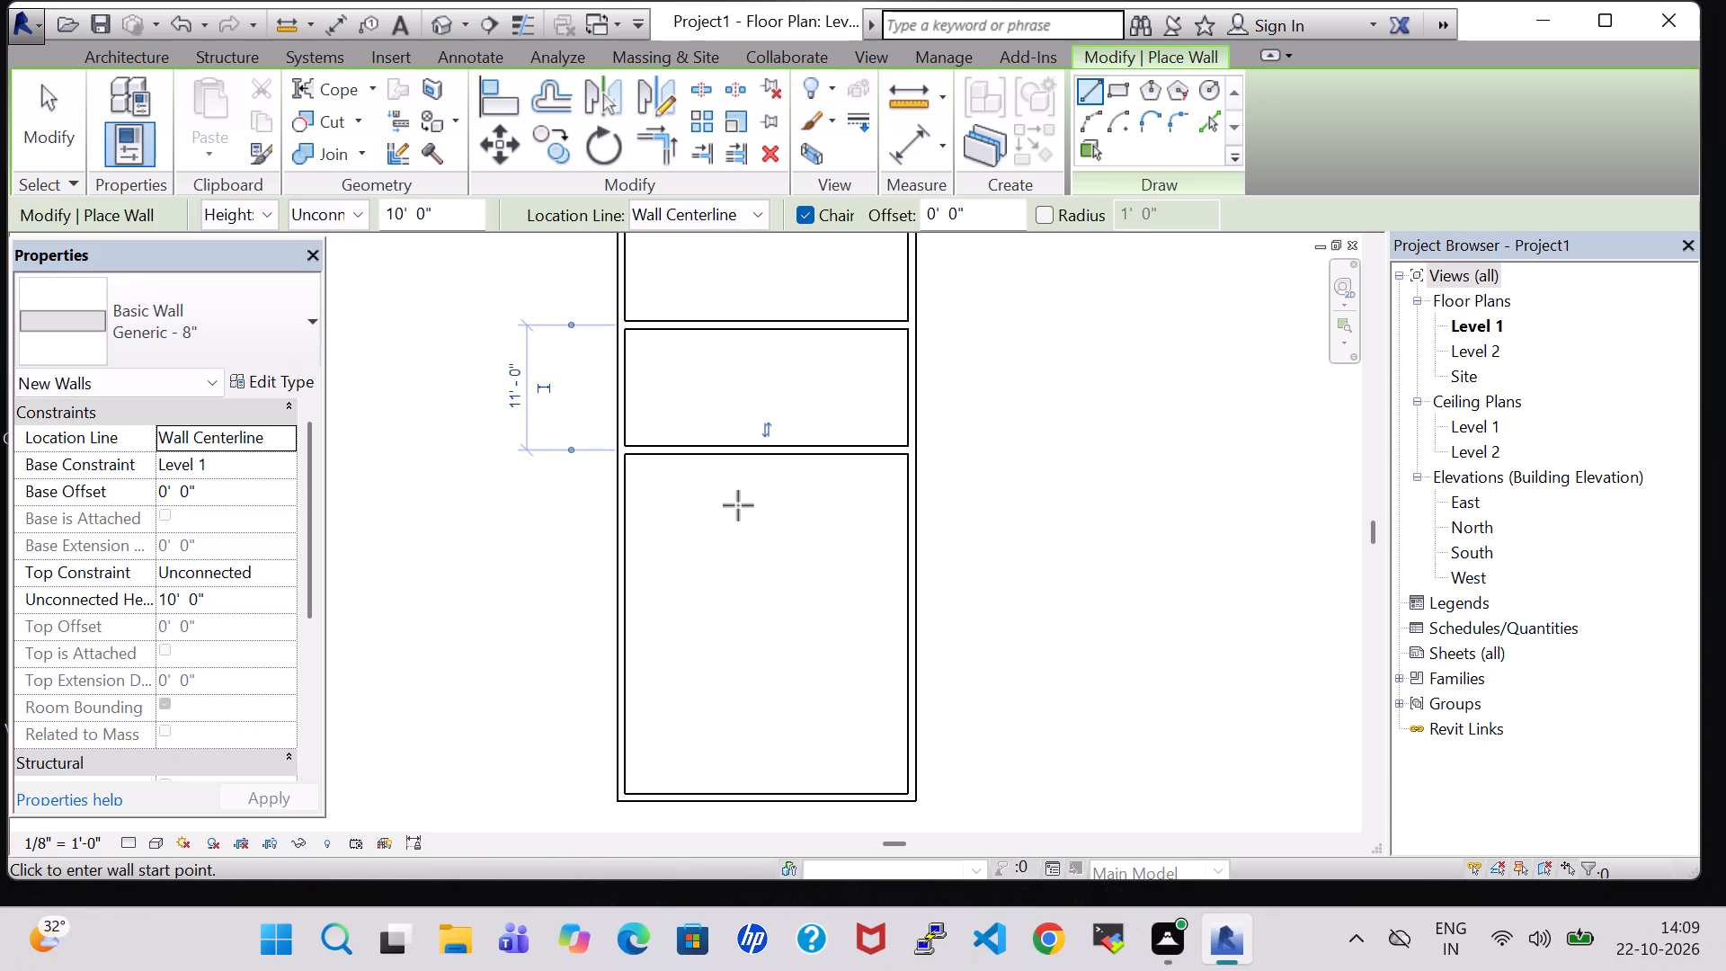
{"action": "left_click", "coordinate": [627, 623]}
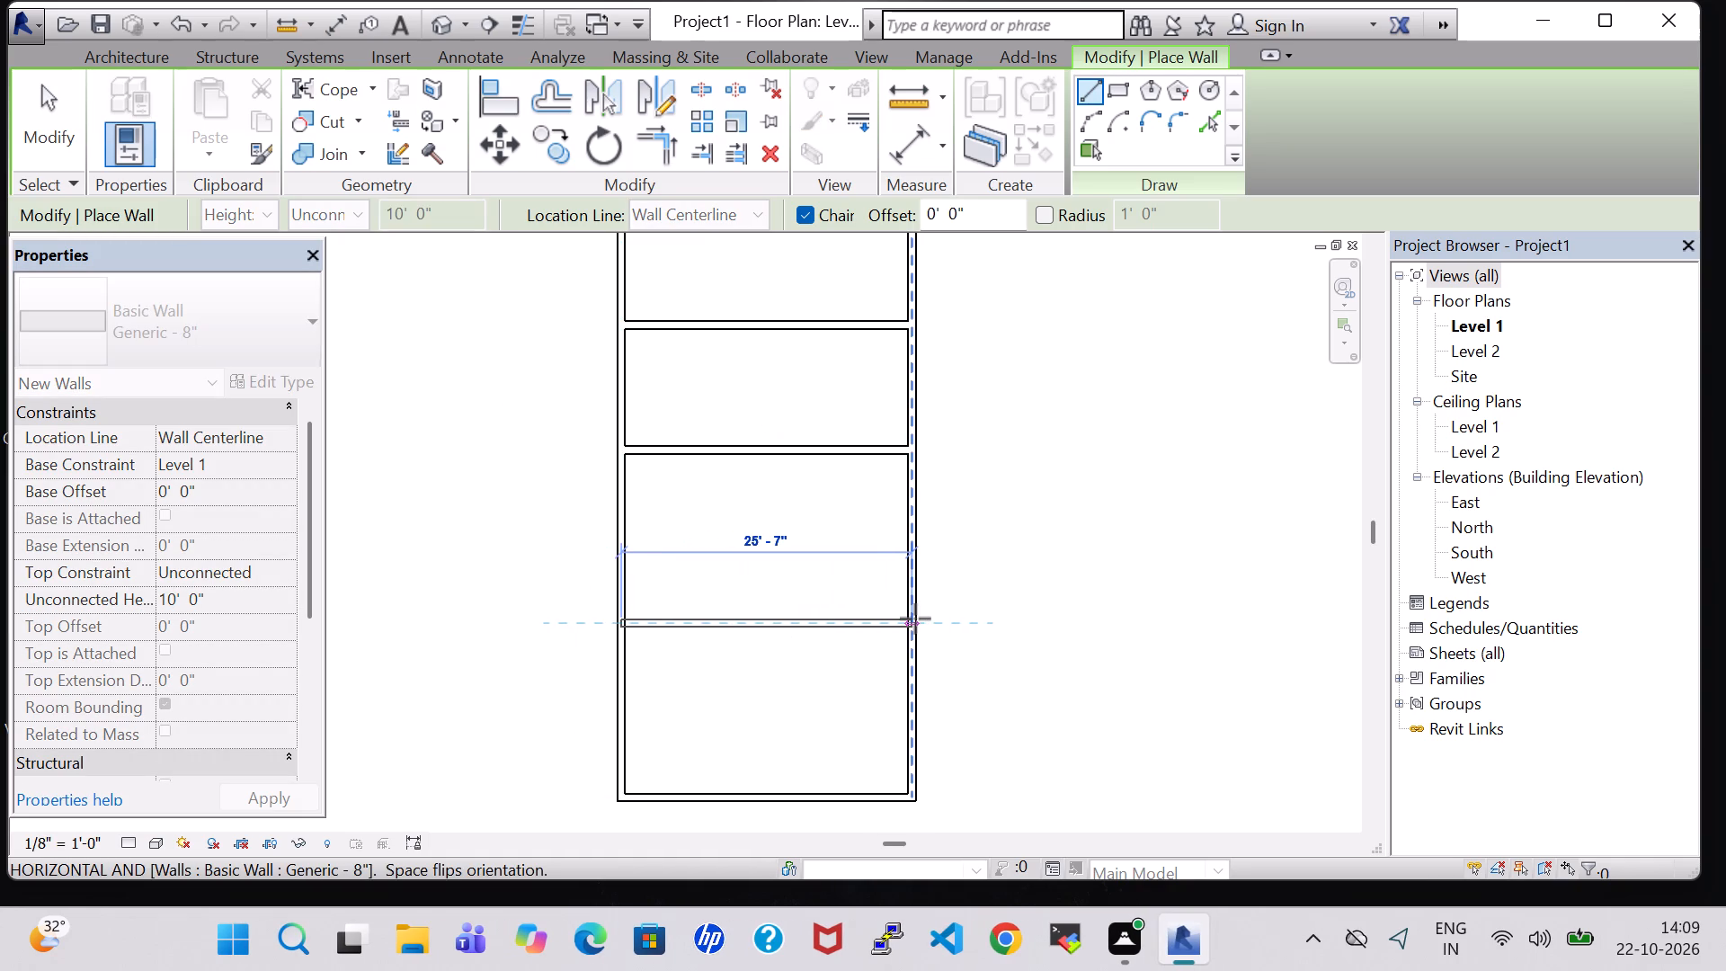
{"action": "left_click", "coordinate": [915, 619]}
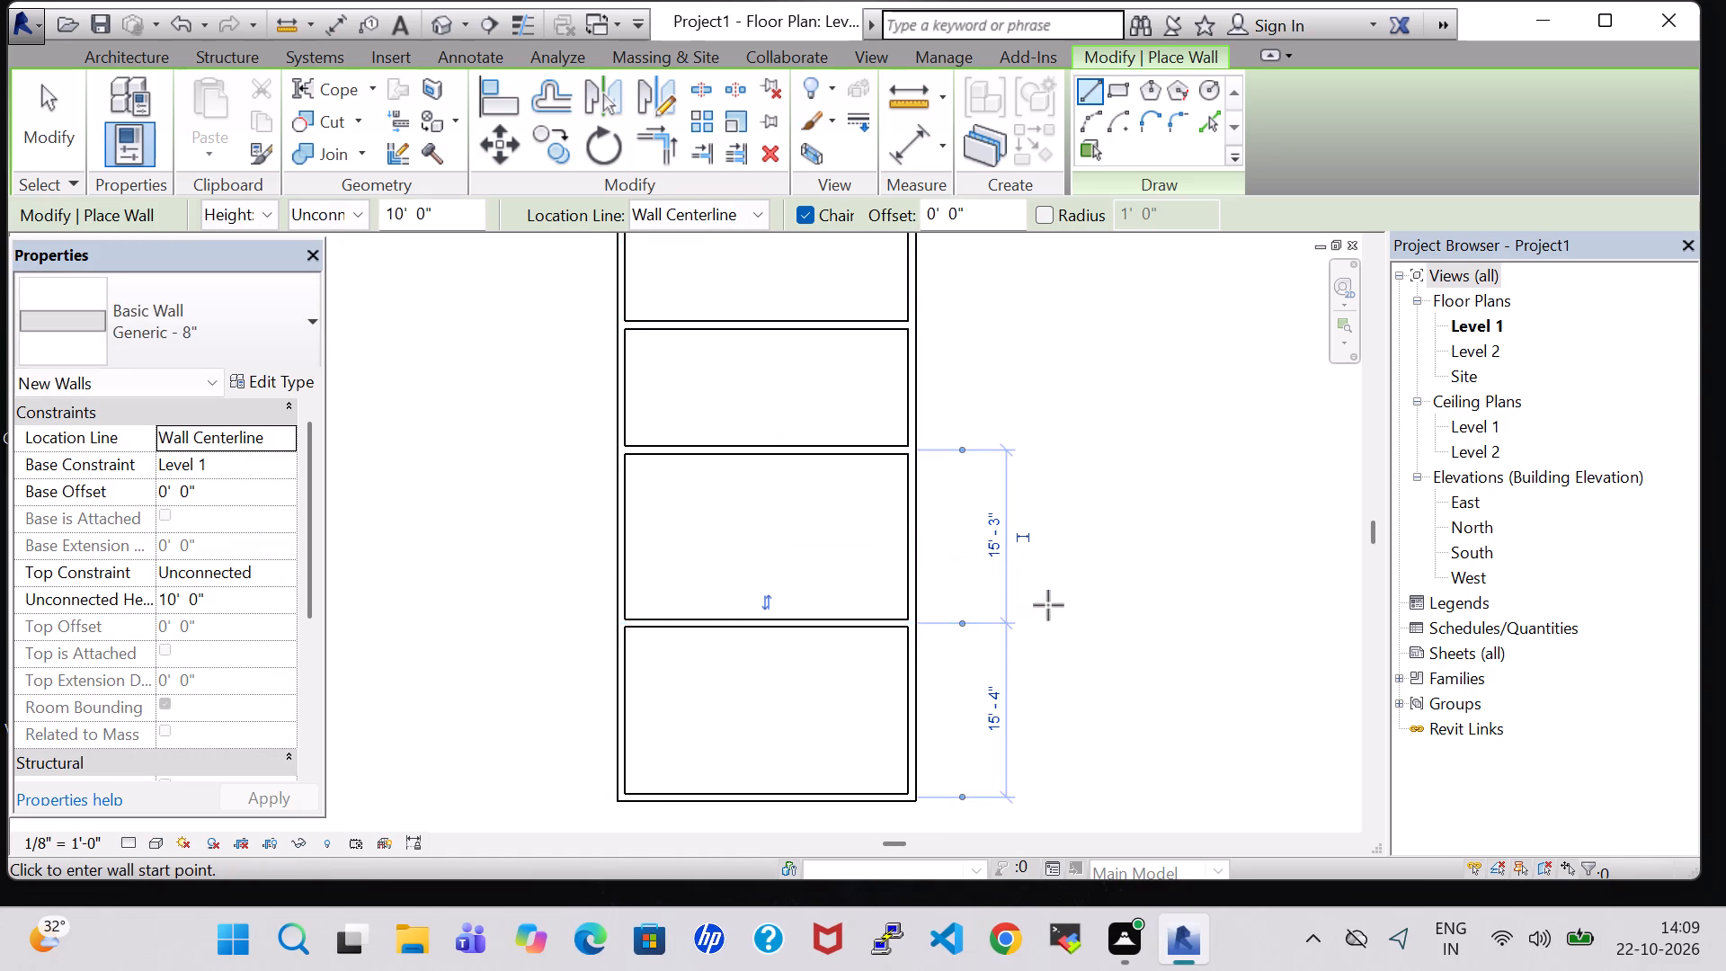
Draw two more interior walls between the east and west walls, about 5'-6" north of the south wall and 3'-1" beyond that.
{"action": "scroll", "coordinate": [1048, 605], "scroll_direction": "down", "scroll_amount": 2}
{"action": "middle_click_drag", "start_coordinate": [1048, 605], "coordinate": [1058, 459]}
{"action": "middle_click", "coordinate": [1060, 455]}
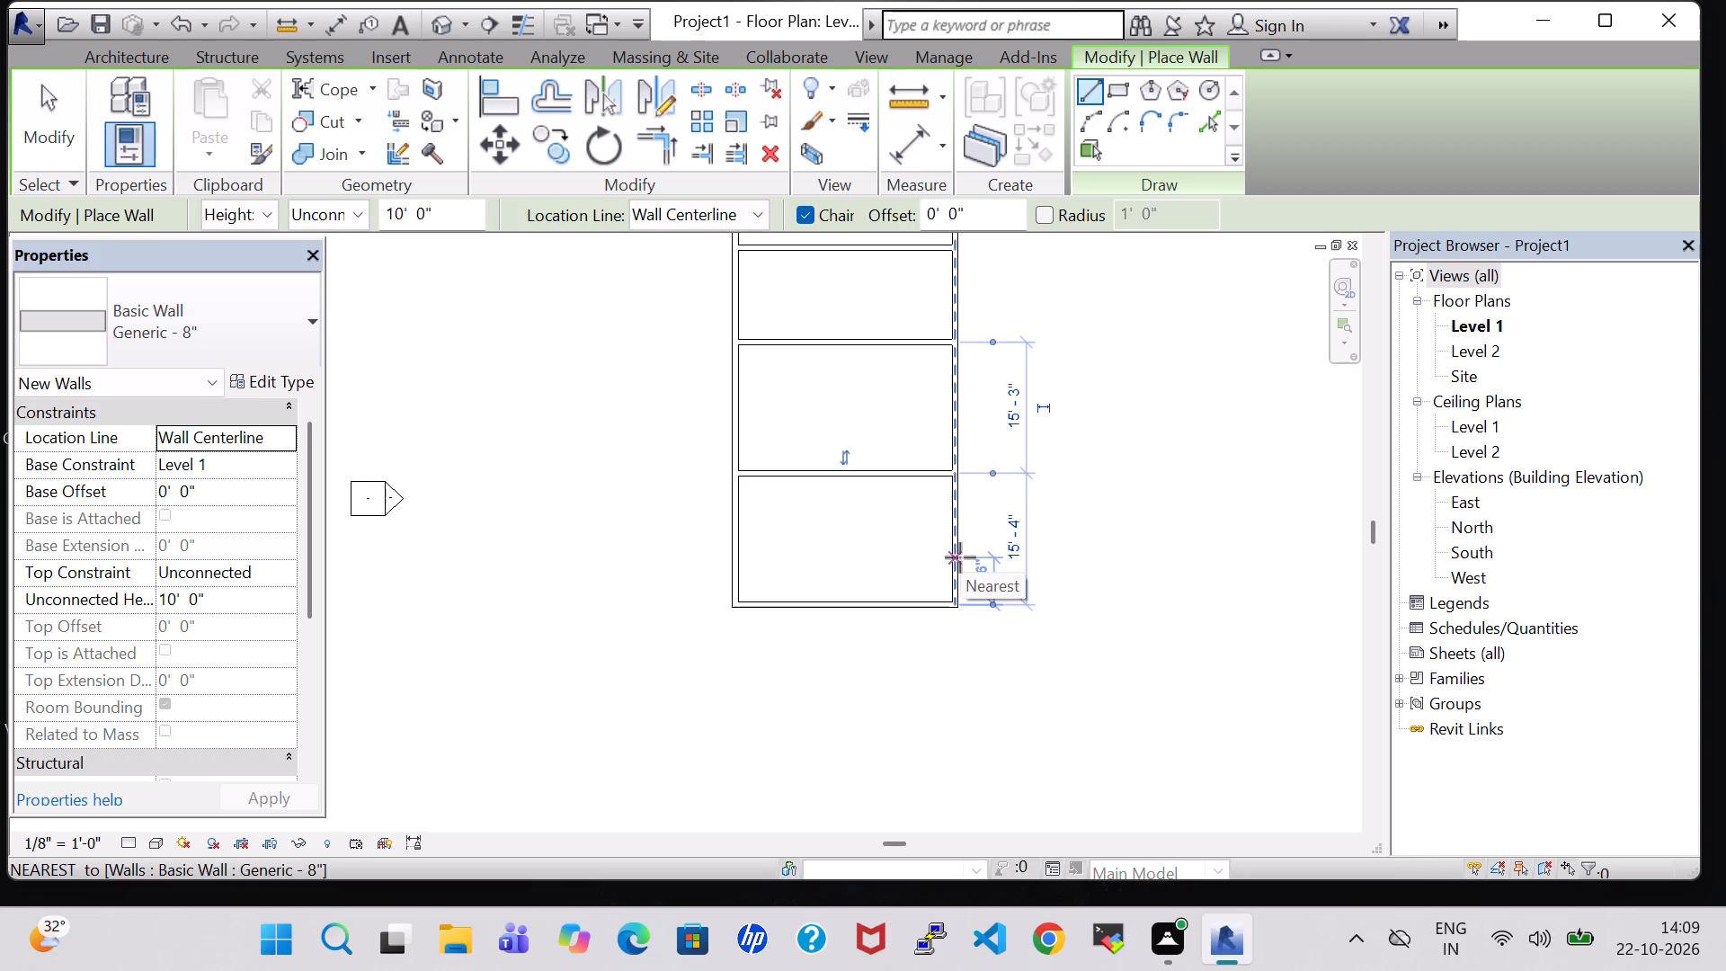
{"action": "left_click", "coordinate": [960, 557]}
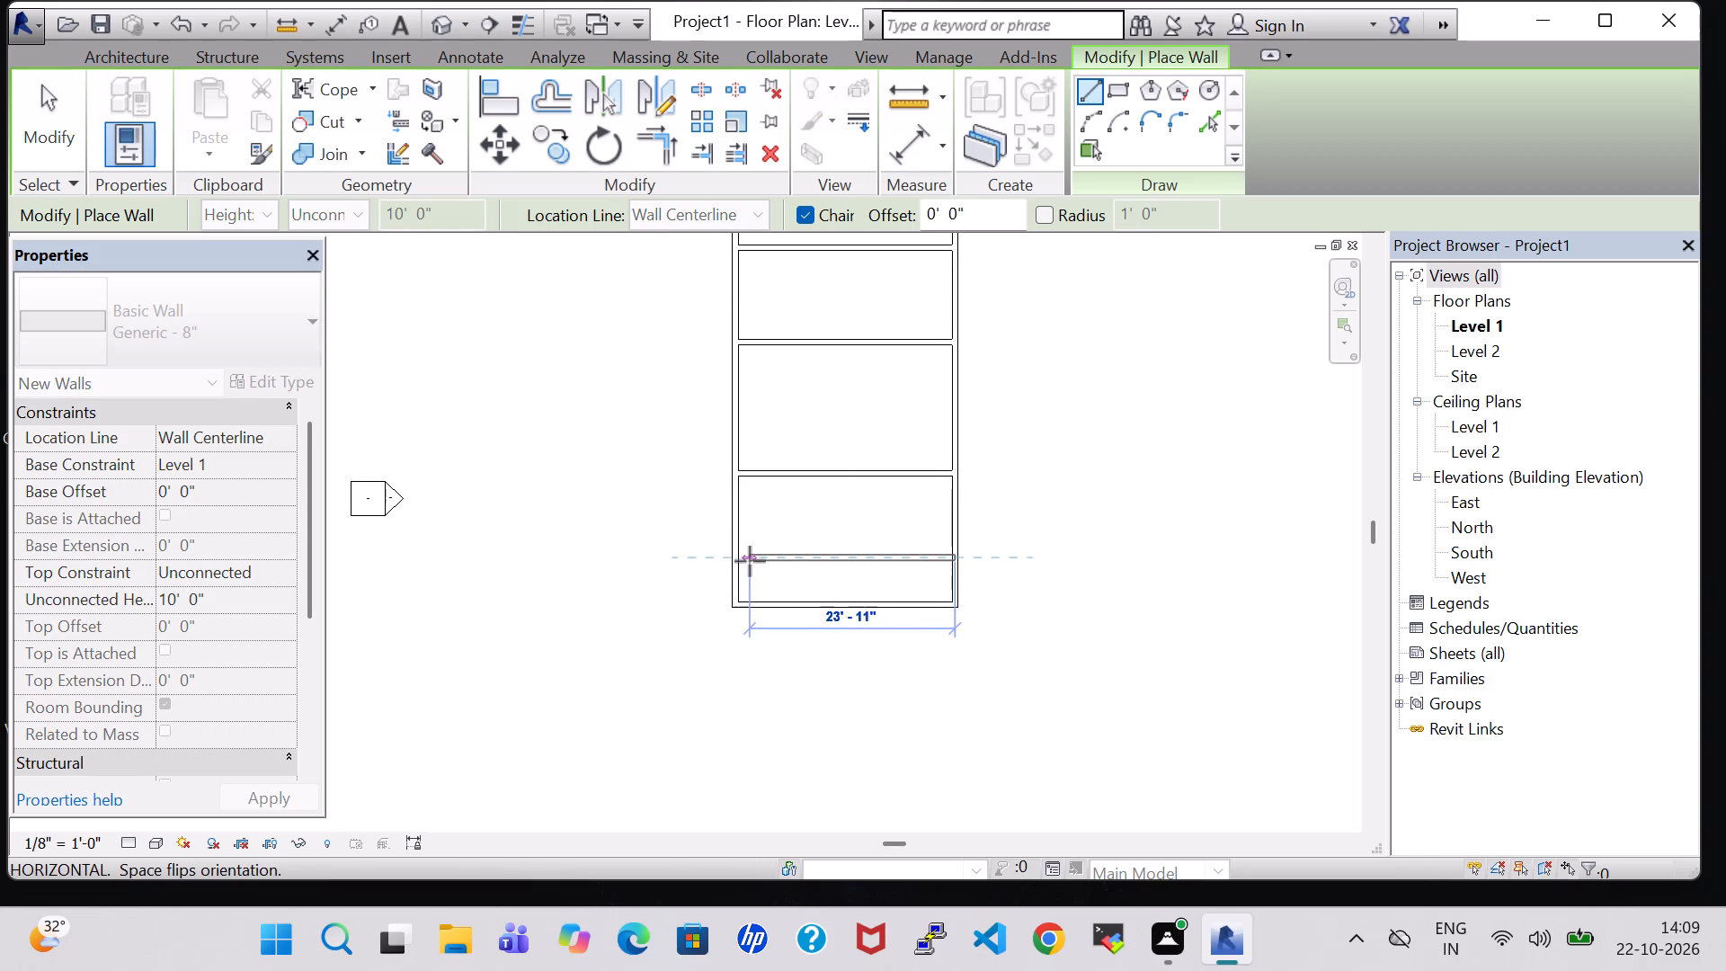
{"action": "left_click", "coordinate": [734, 561]}
{"action": "scroll", "coordinate": [895, 571], "scroll_direction": "up", "scroll_amount": 4}
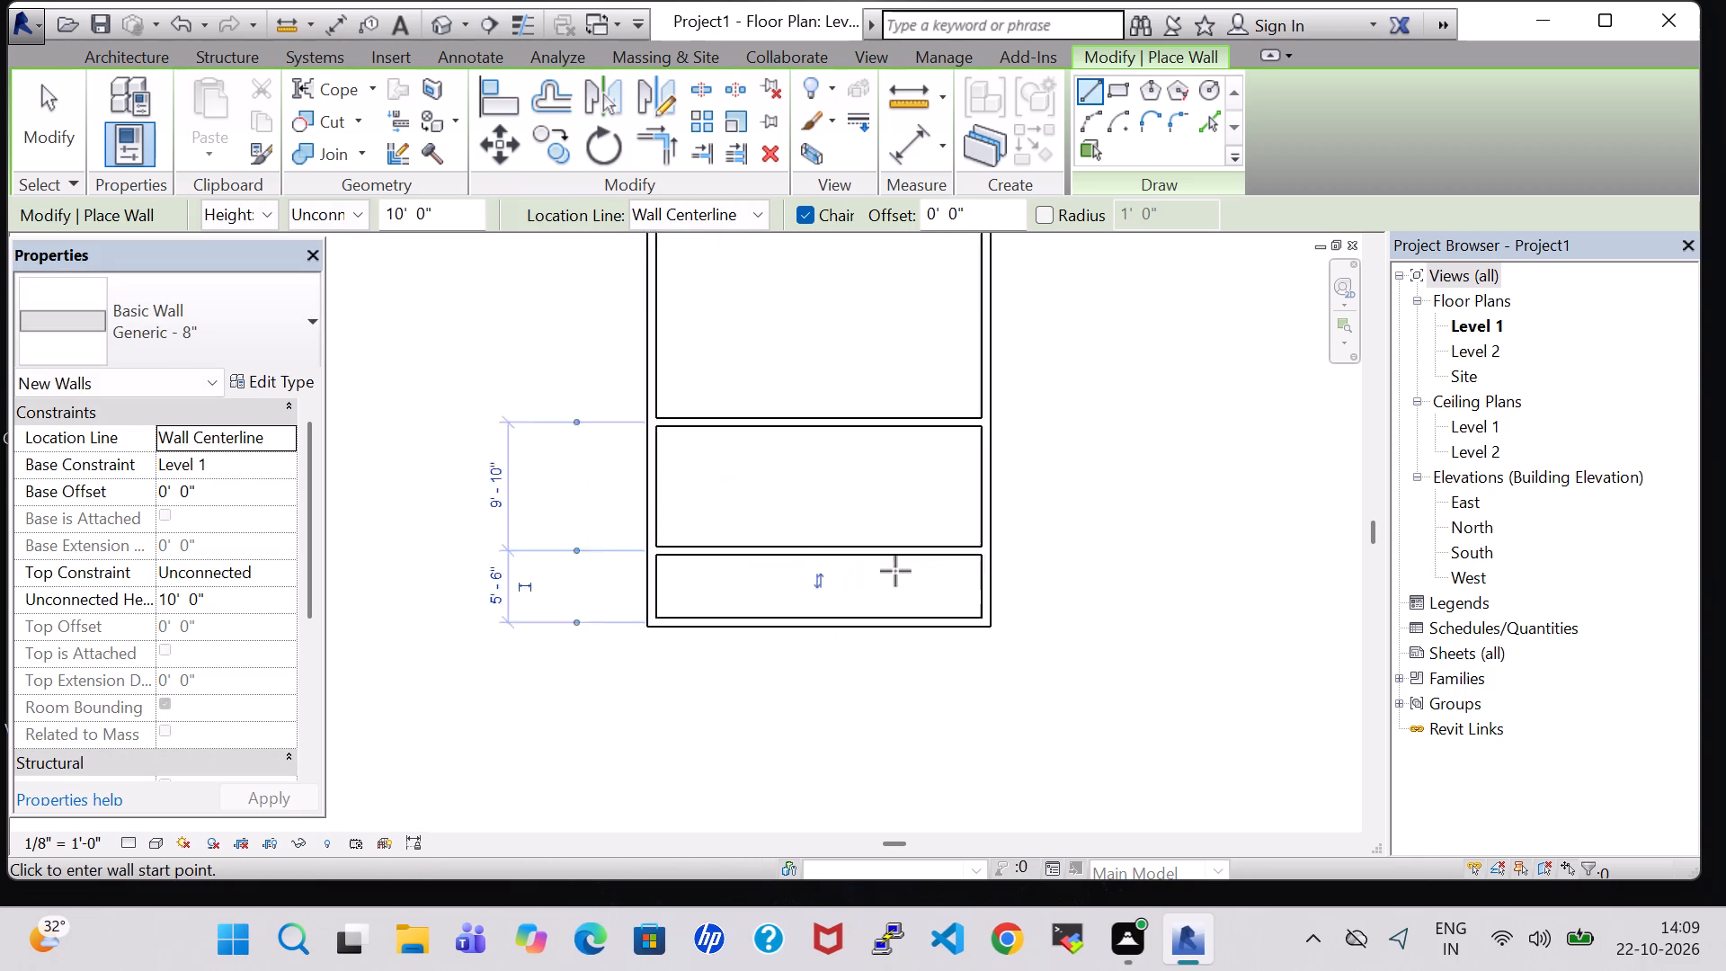
{"action": "left_click", "coordinate": [992, 501]}
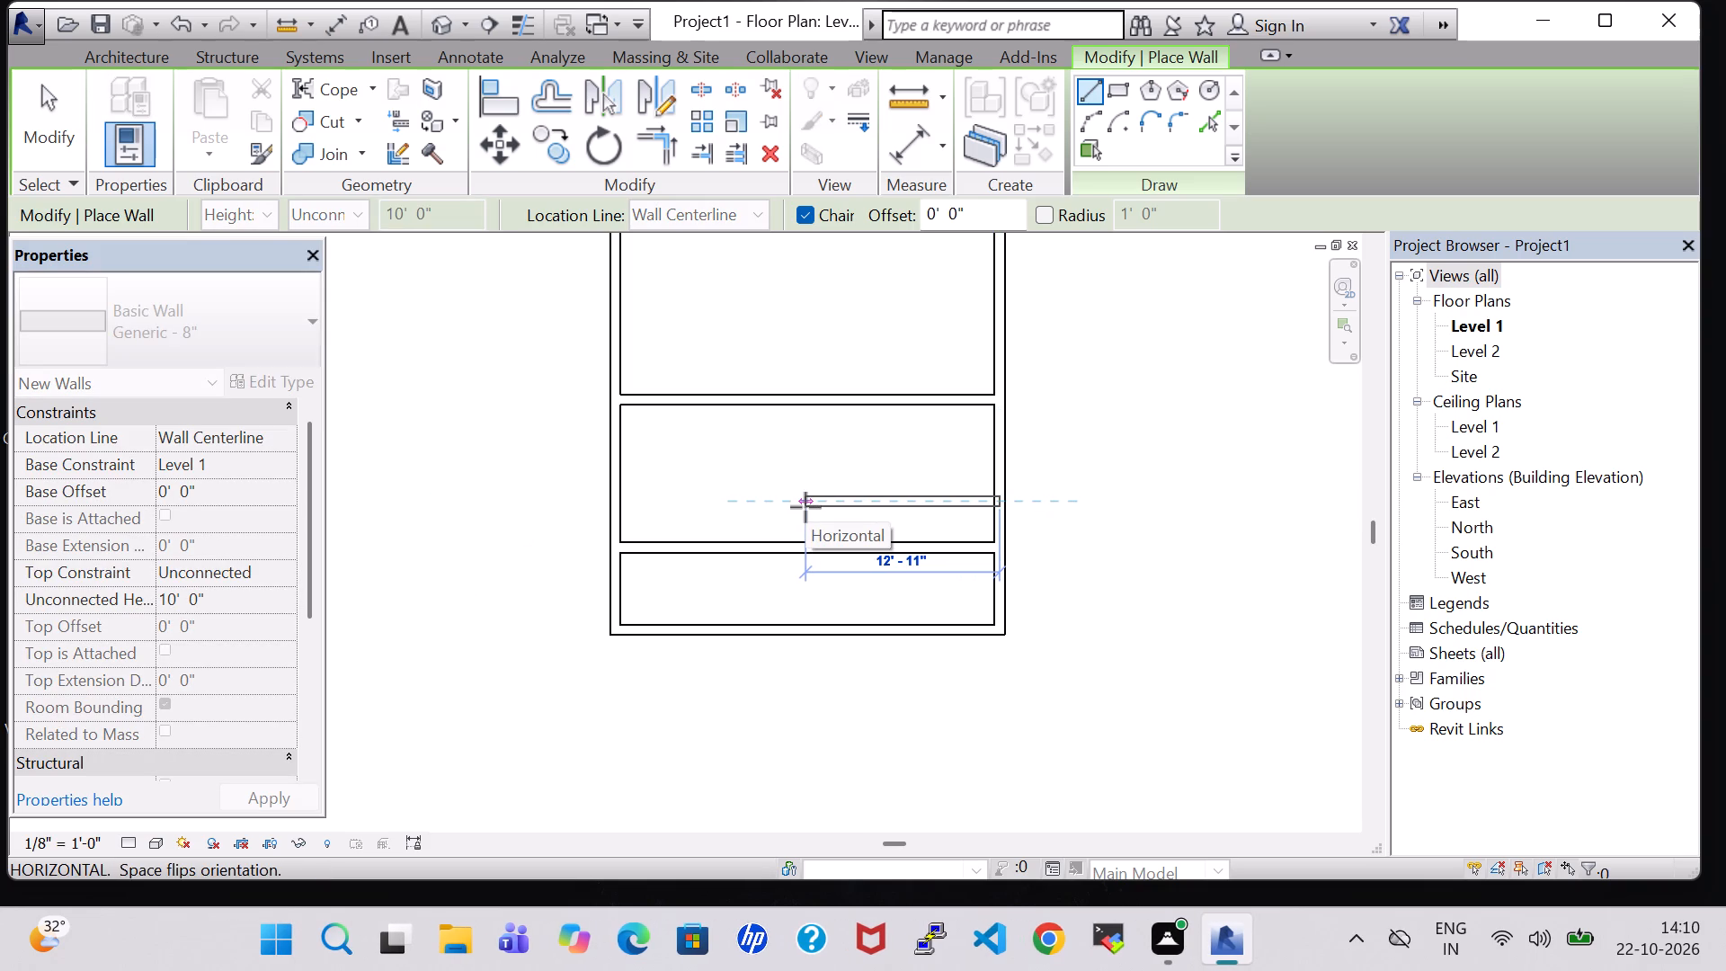
{"action": "left_click", "coordinate": [620, 510]}
{"action": "scroll", "coordinate": [823, 495], "scroll_direction": "down", "scroll_amount": 1}
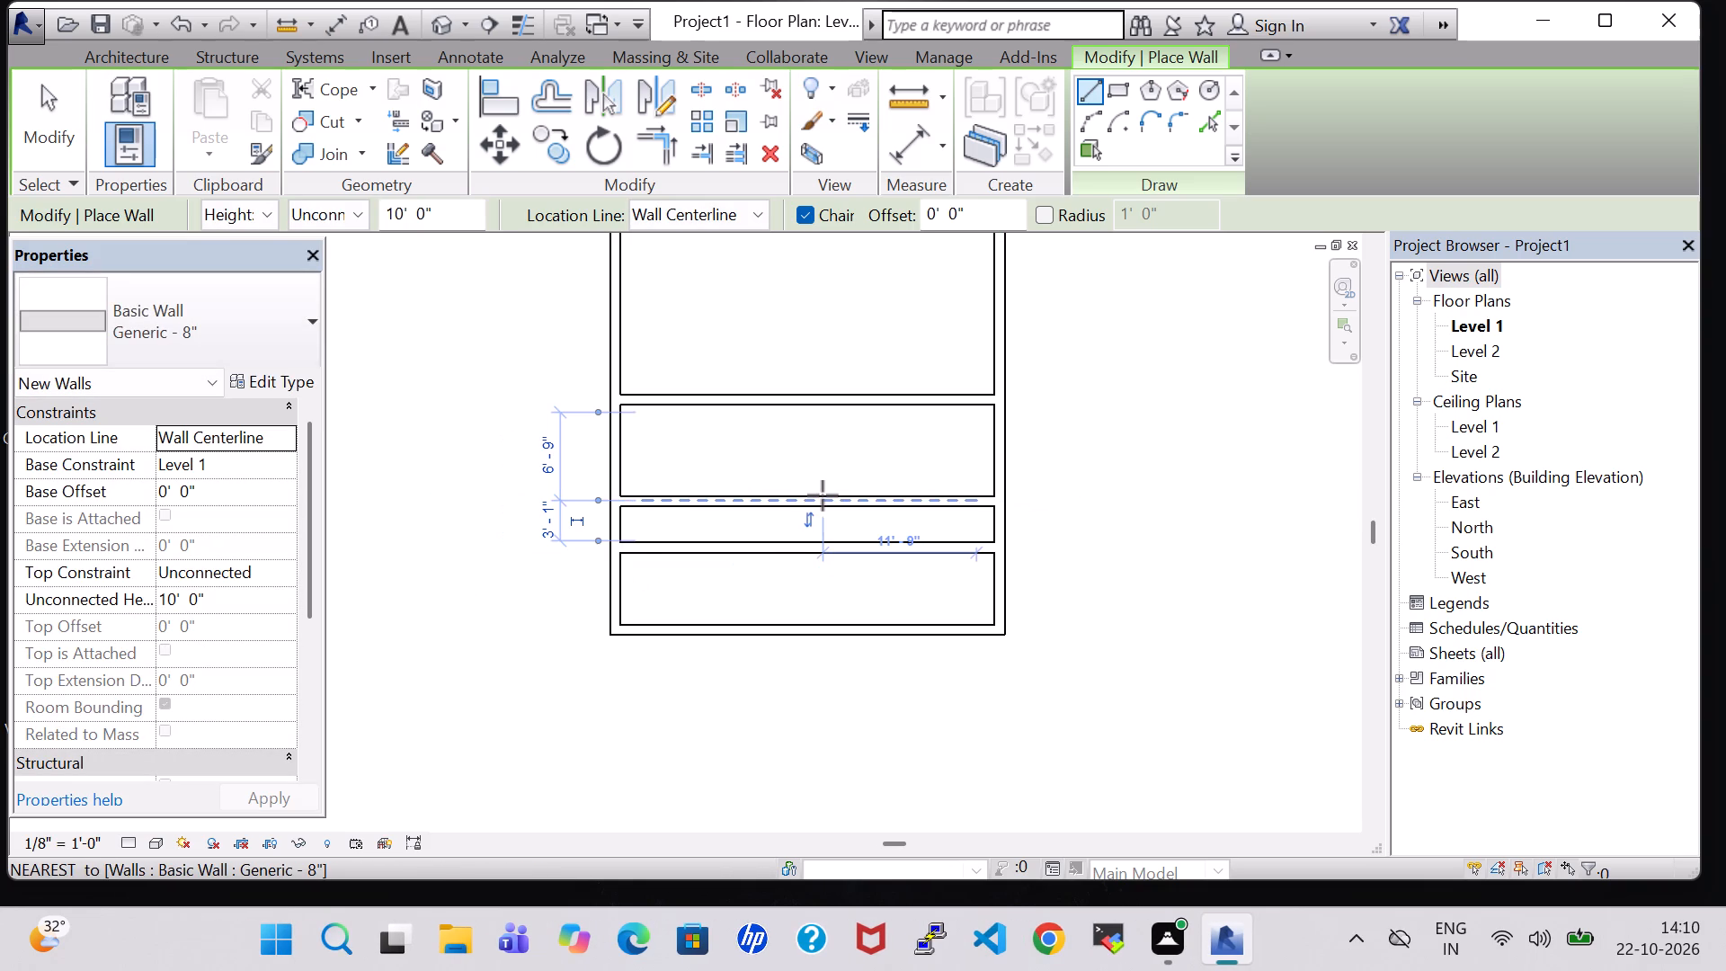
{"action": "key", "text": "Escape"}
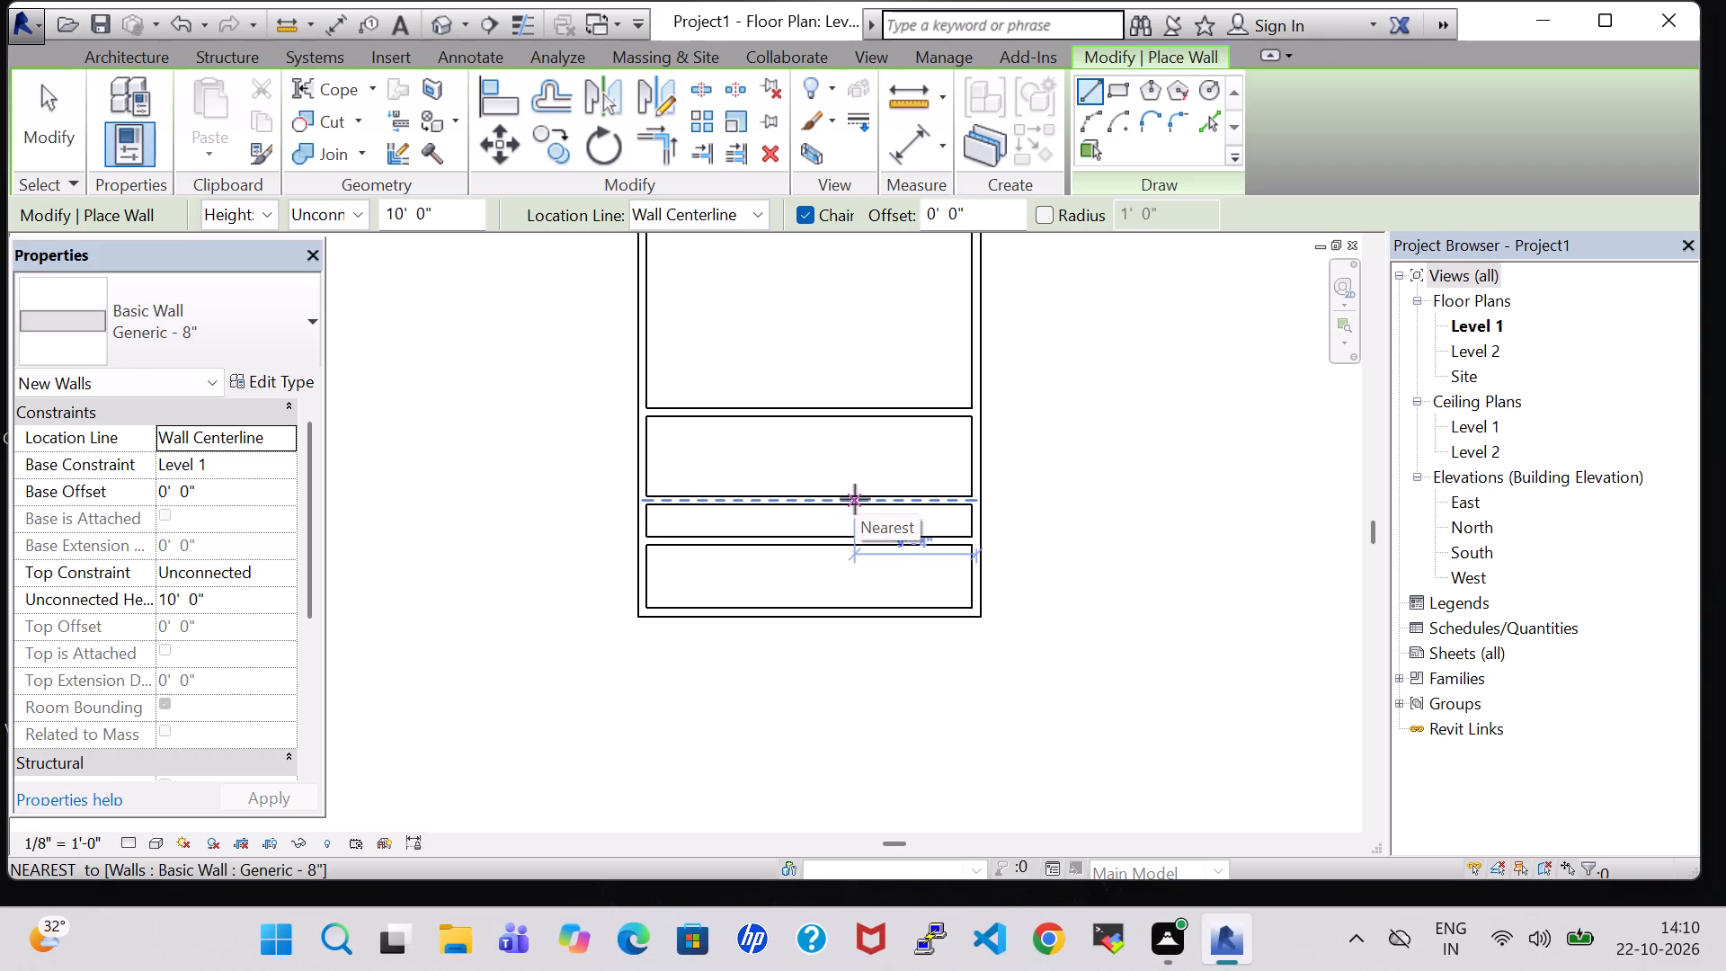
Draw a north-south partition about 6'-9" long joining the last wall to the one north of it, about 9'-5" from the east wall.
{"action": "left_click", "coordinate": [854, 499]}
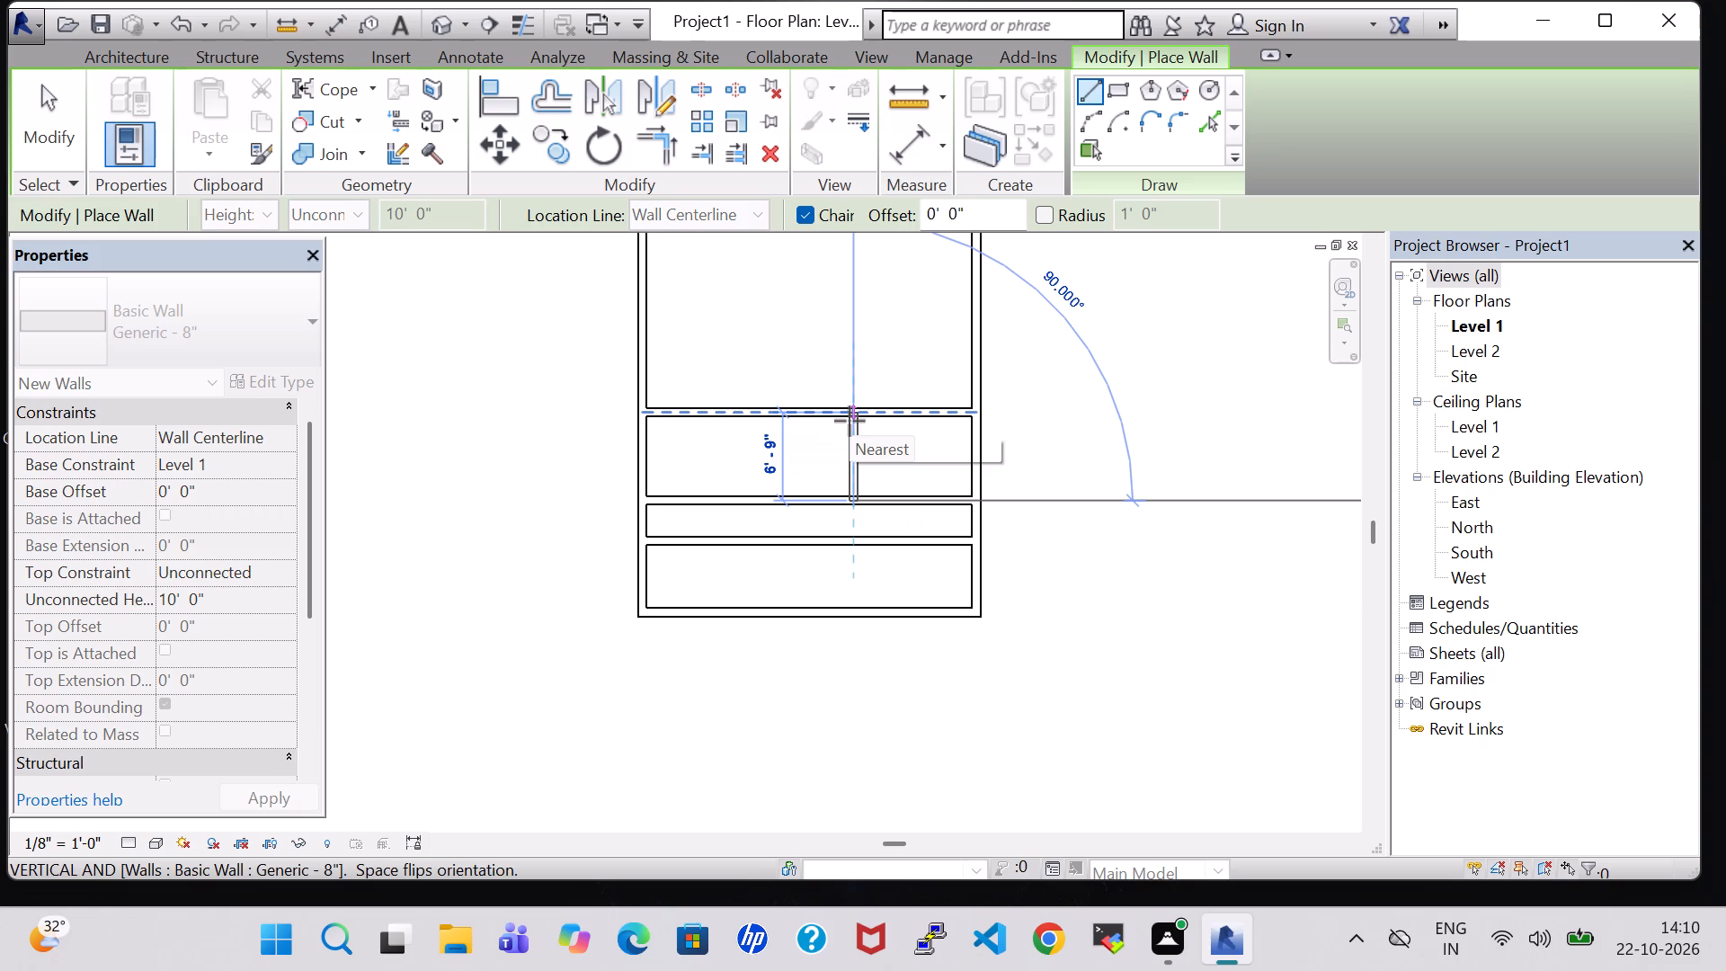
{"action": "left_click", "coordinate": [850, 421]}
{"action": "scroll", "coordinate": [964, 431], "scroll_direction": "down", "scroll_amount": 4}
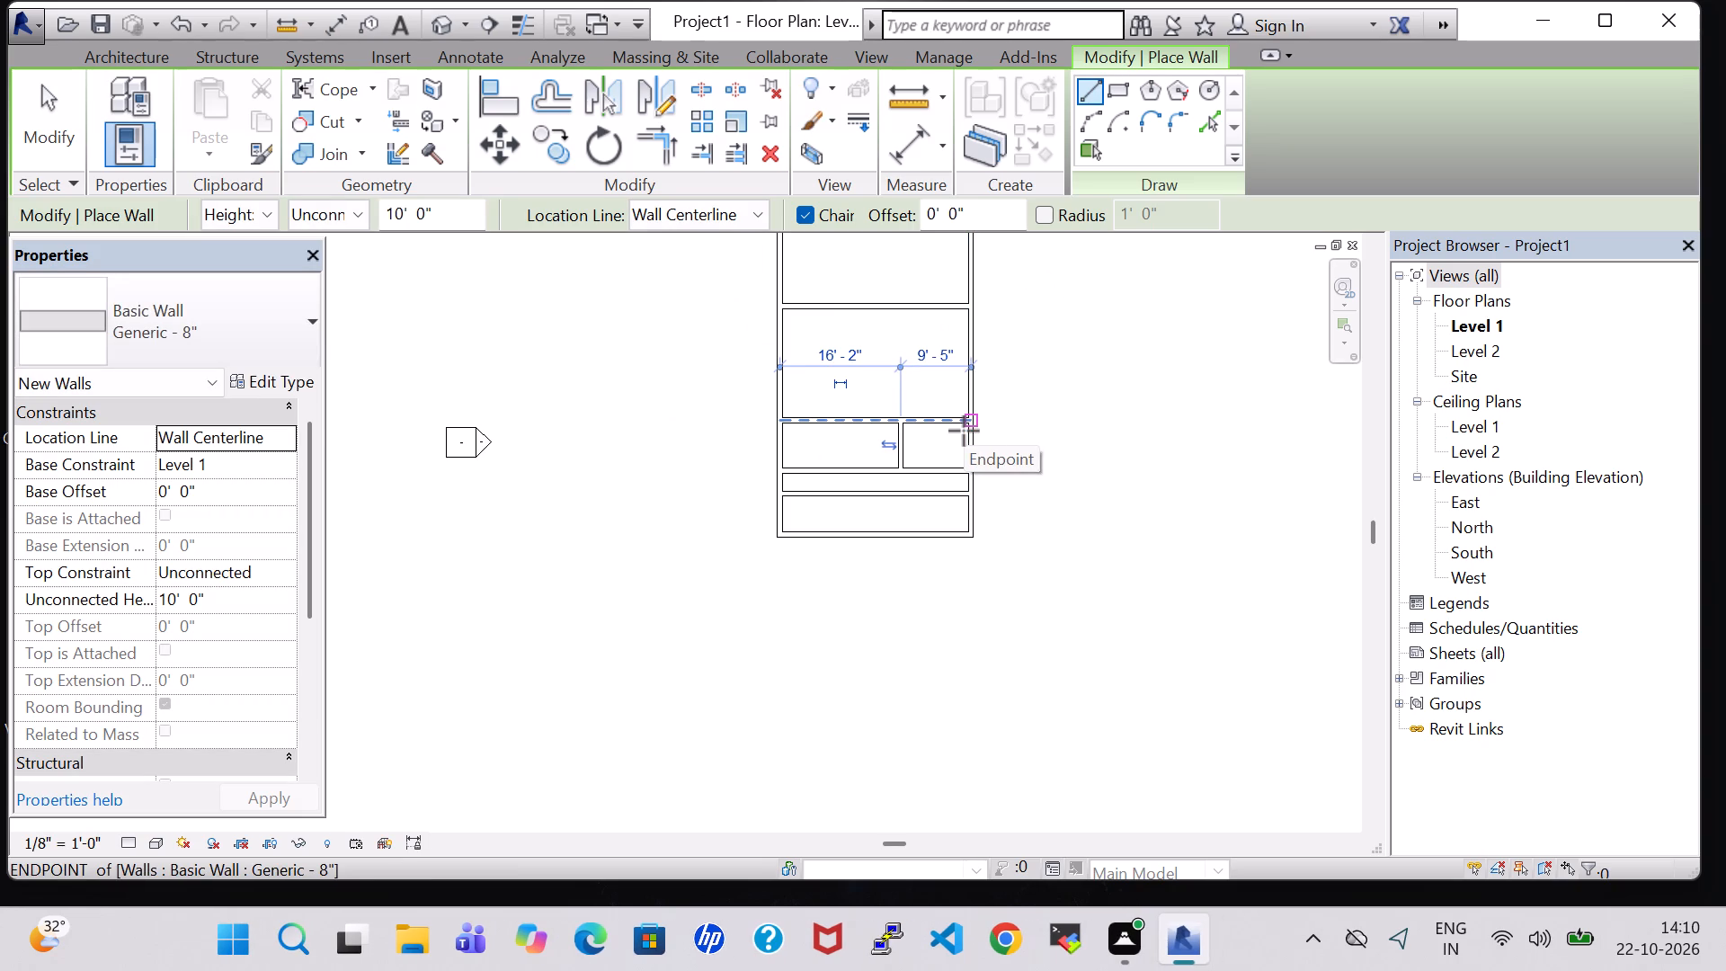
{"action": "key", "text": "Escape"}
{"action": "key", "text": "Escape"}
Nudge the east-west wall at the new partition's north end northward, to about 8'-3" from the wall south of it.
{"action": "left_click", "coordinate": [927, 422]}
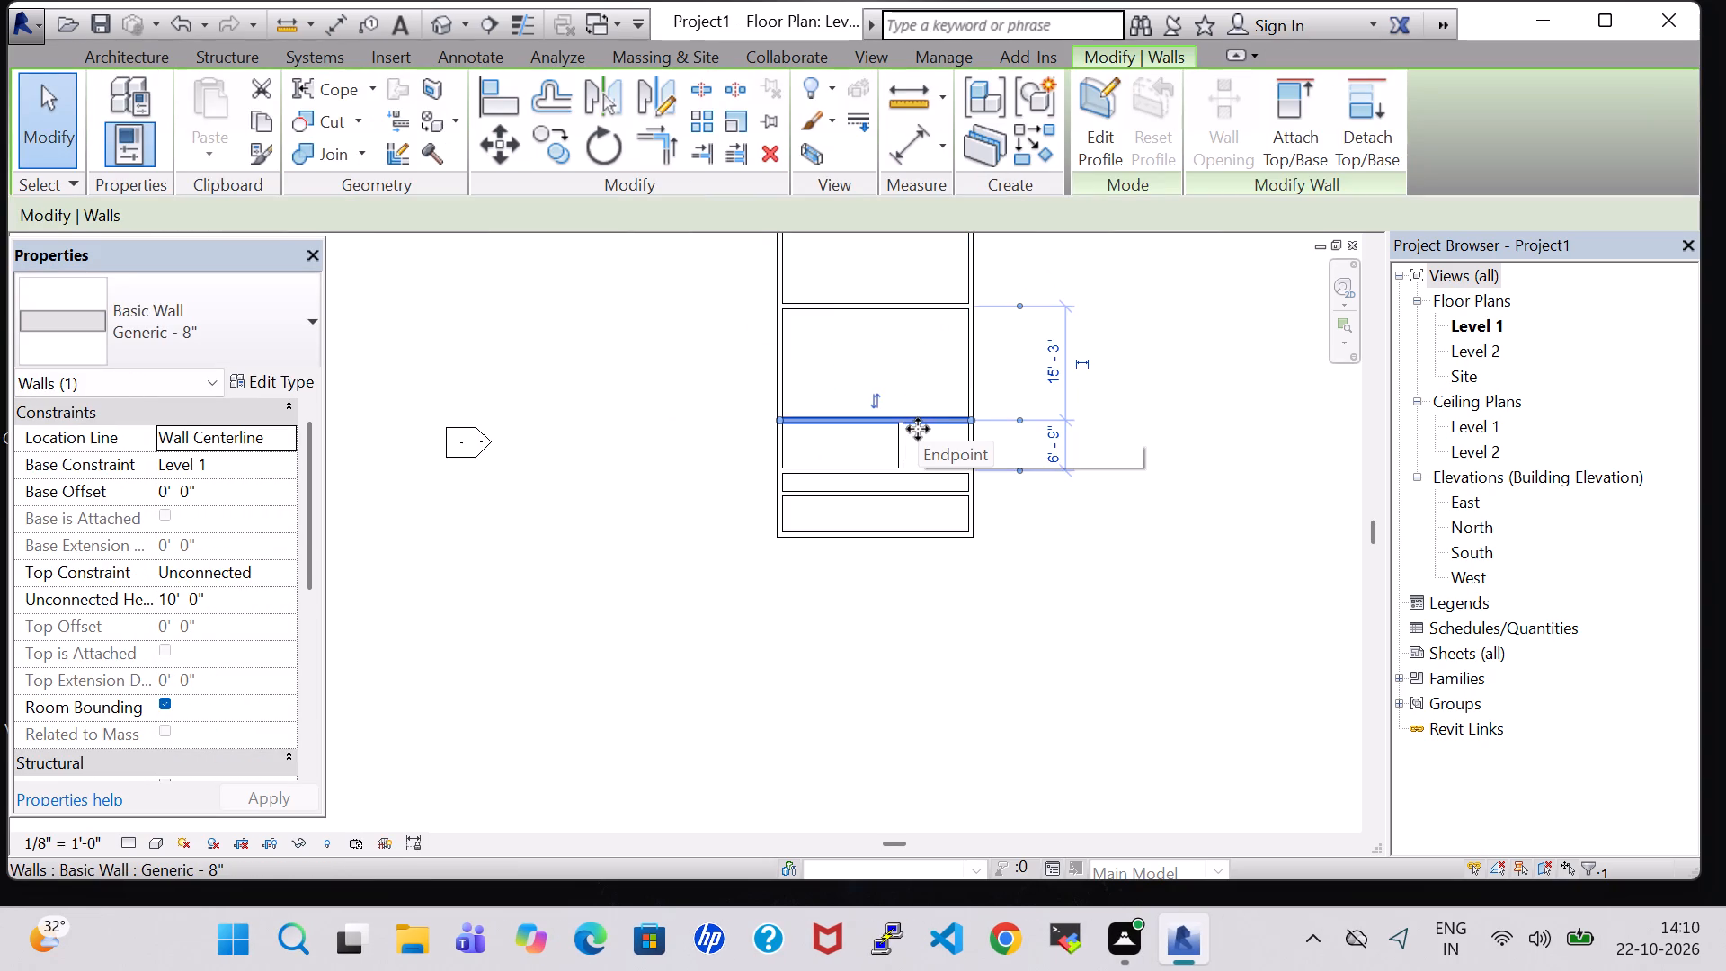
{"action": "key", "text": "Up"}
{"action": "key", "text": "Up"}
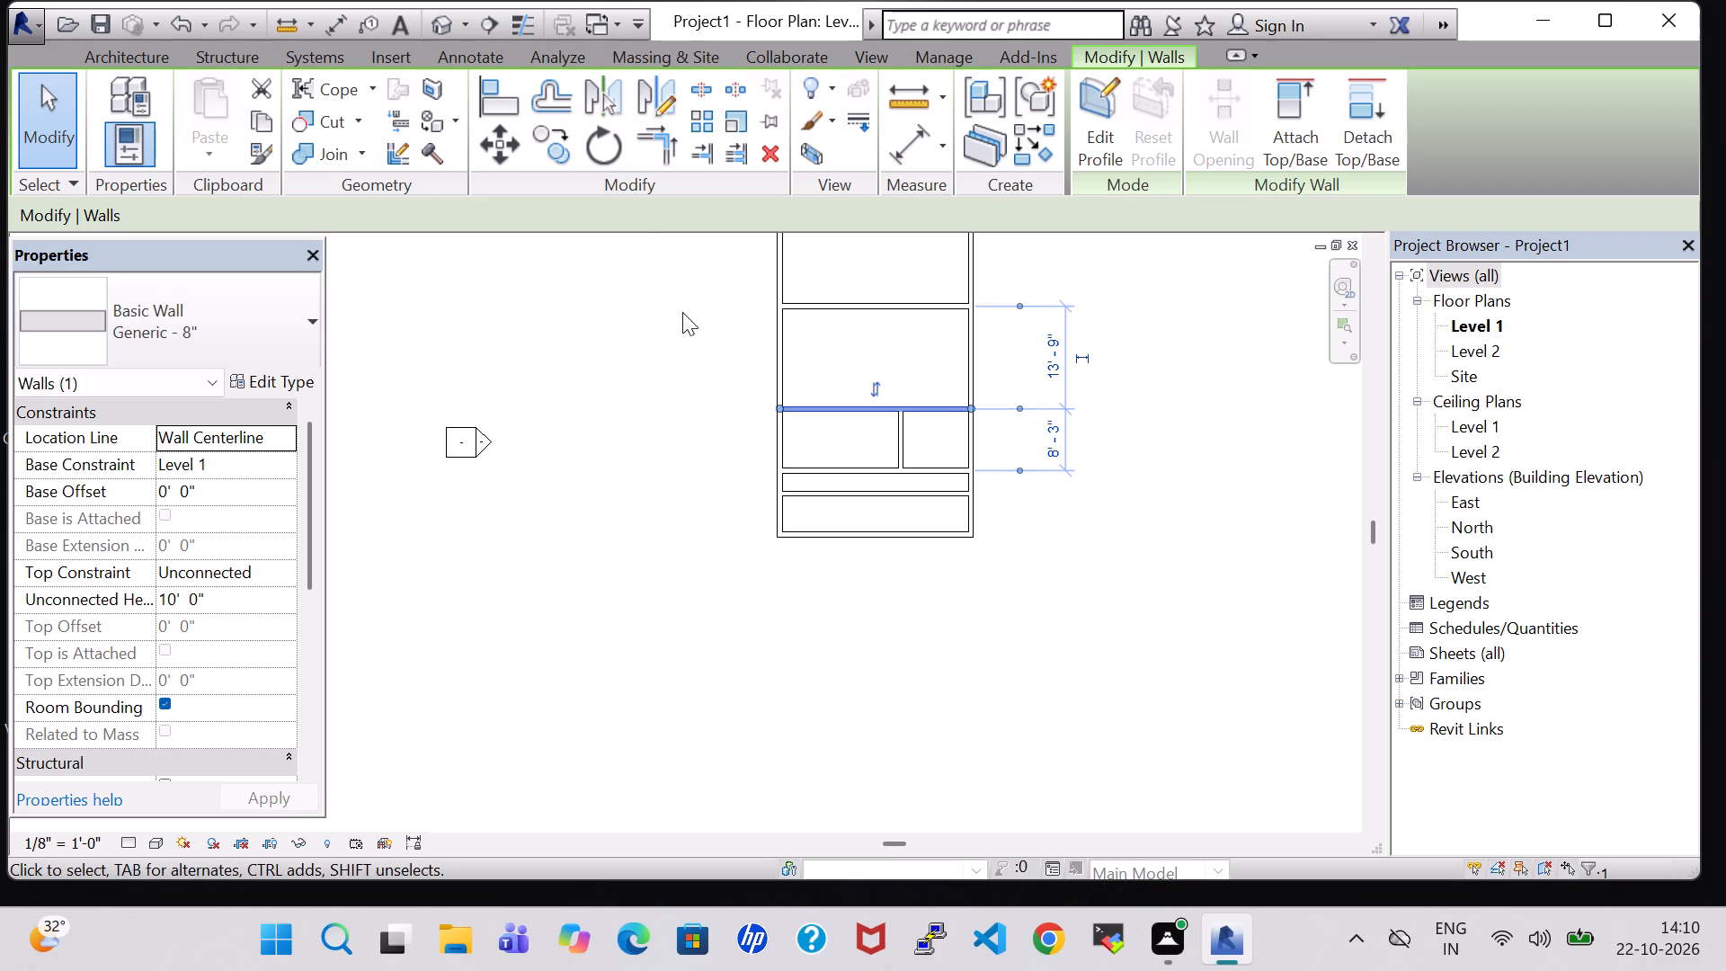
{"action": "left_click", "coordinate": [606, 412]}
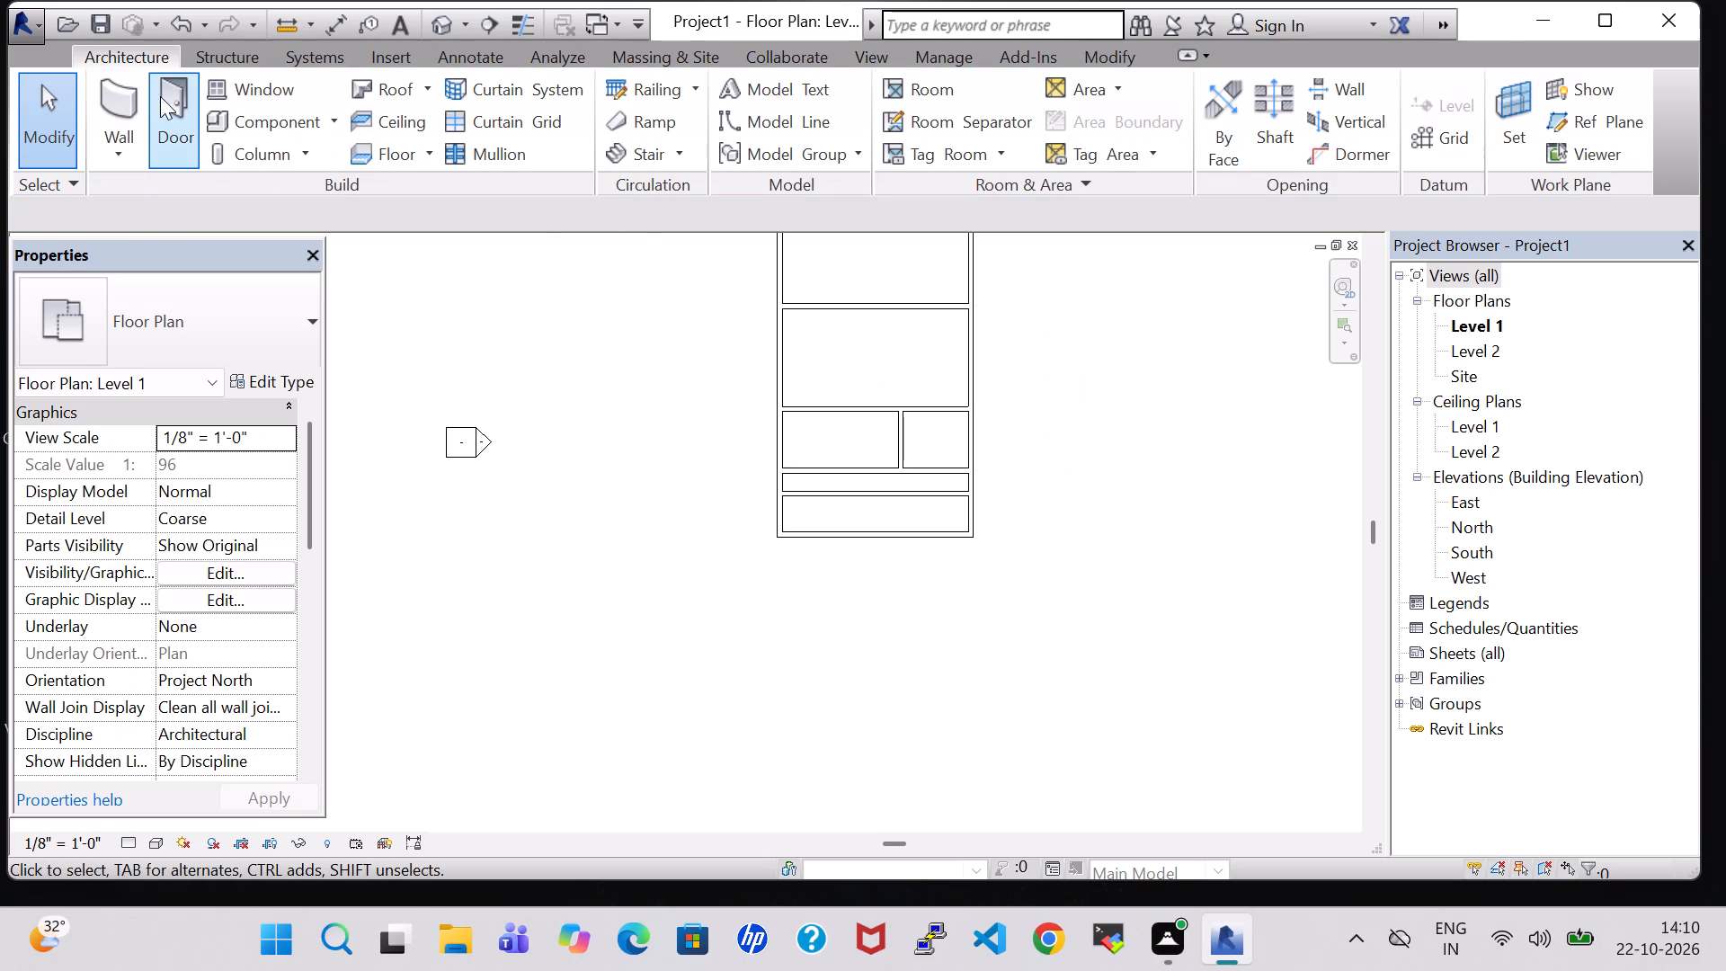
Draw a partition about 14'-2" north from the same southern wall, about 8'-0" from the west wall, and return it west to the outer wall.
{"action": "left_click", "coordinate": [138, 95]}
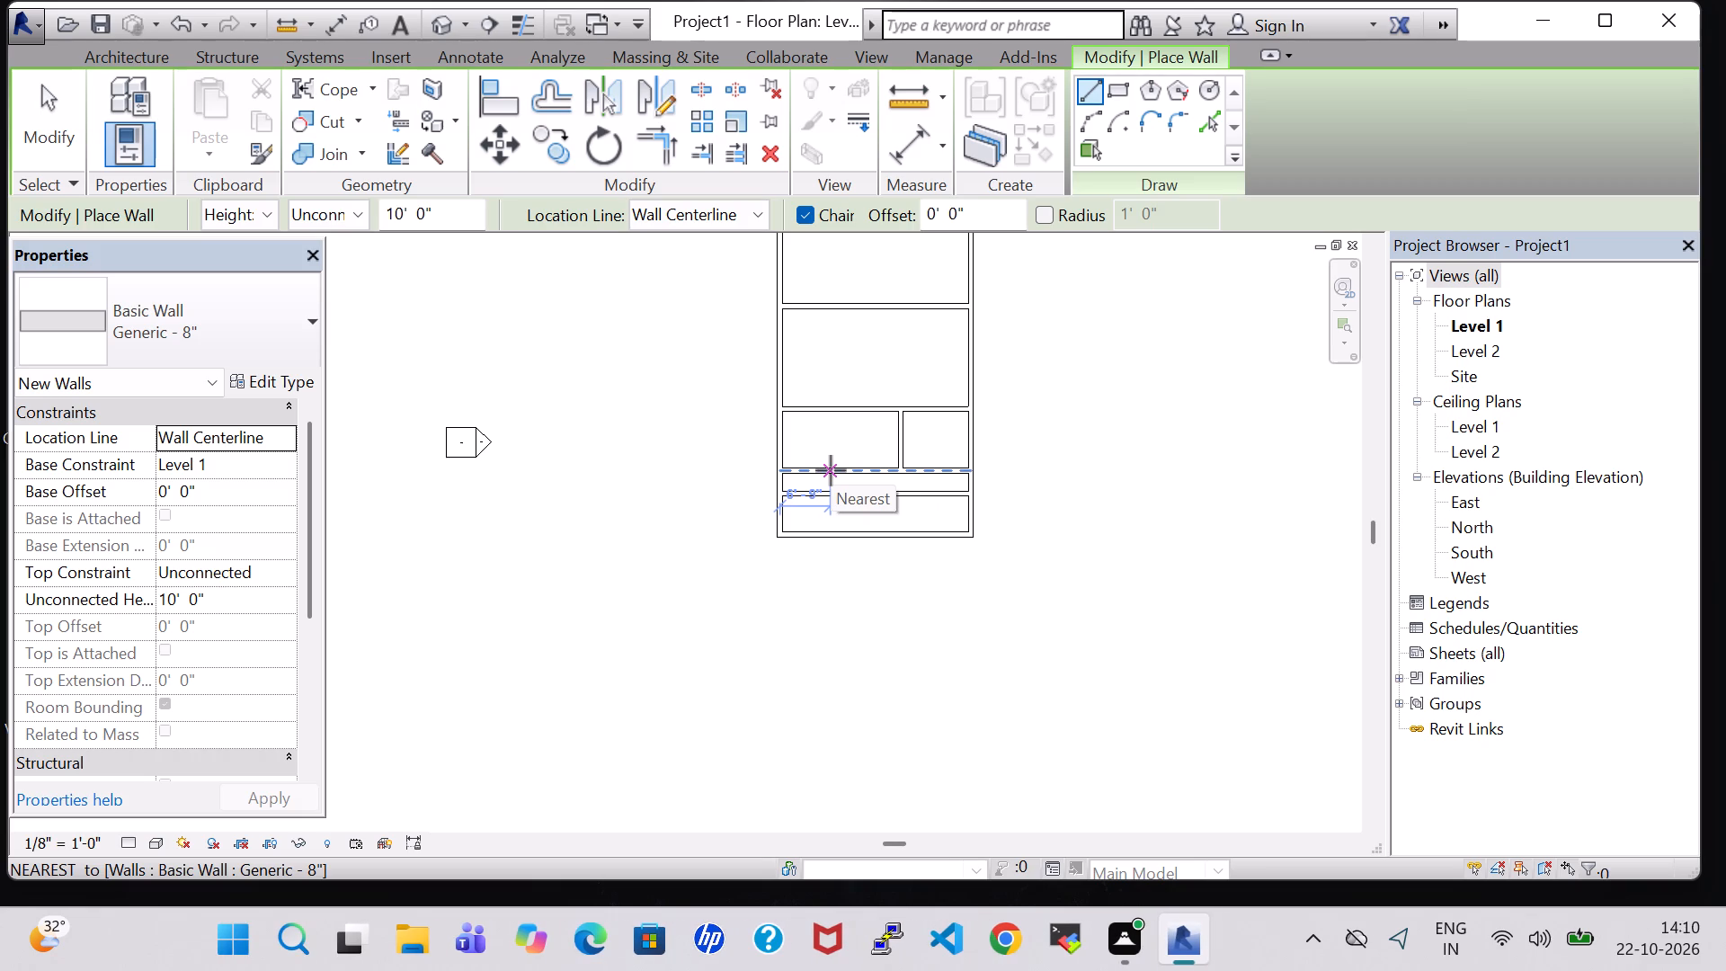
{"action": "left_click", "coordinate": [848, 470]}
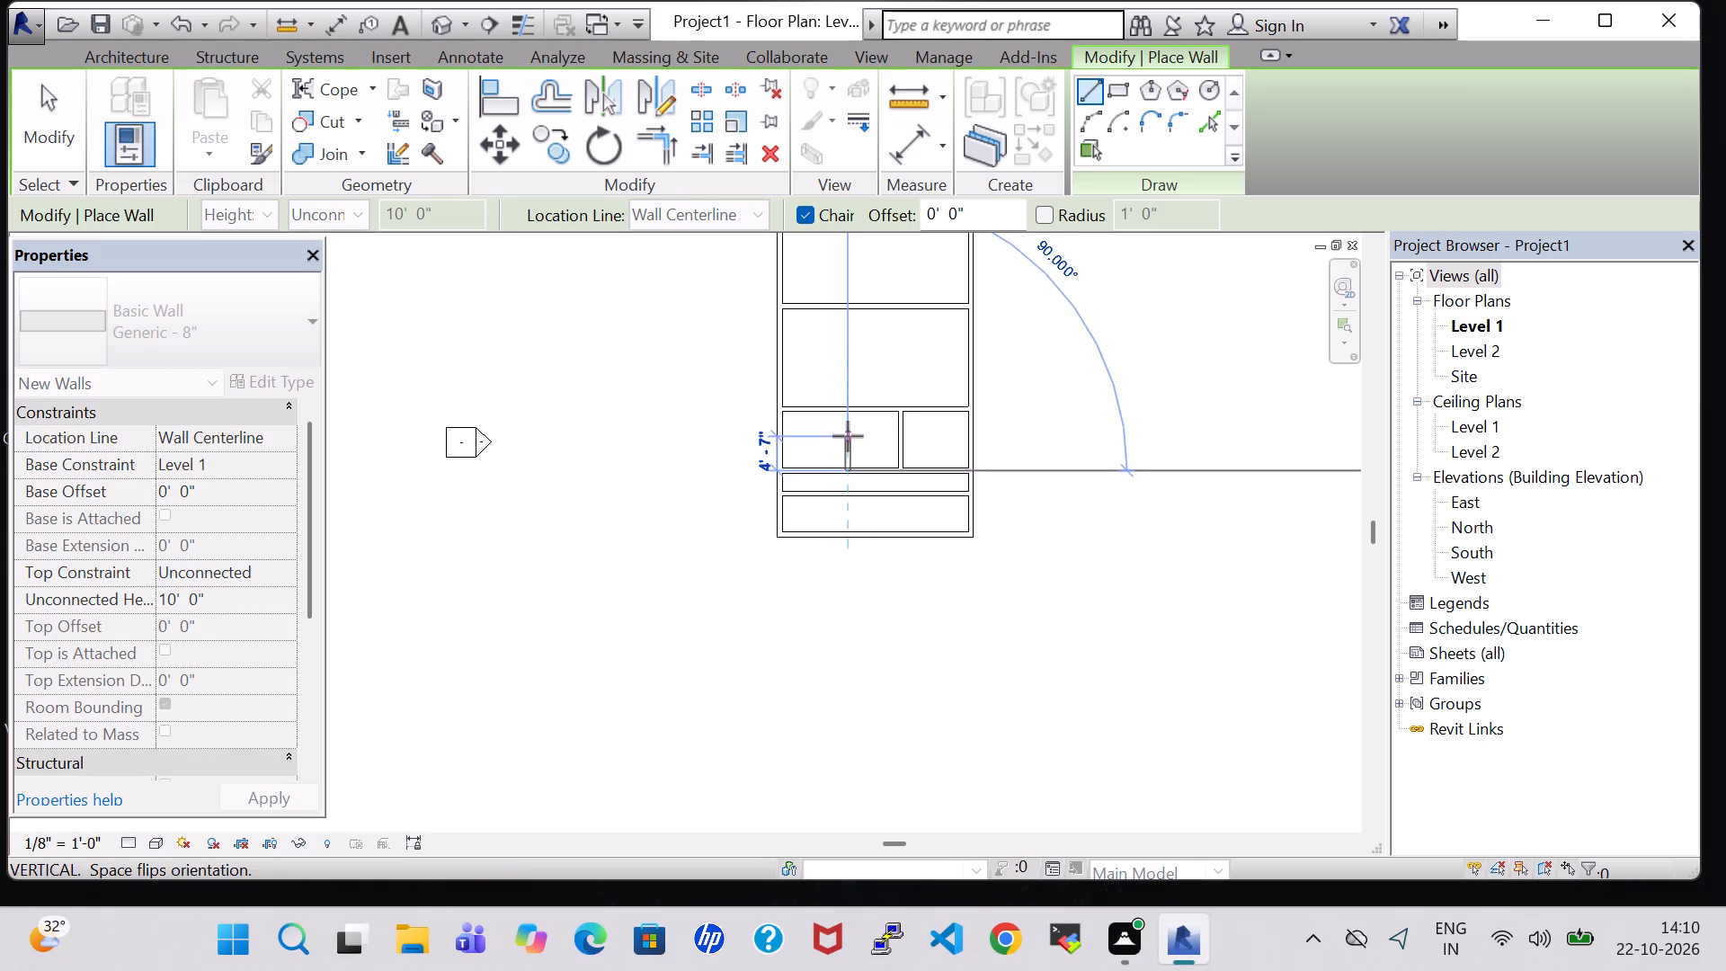
{"action": "key", "text": "Escape"}
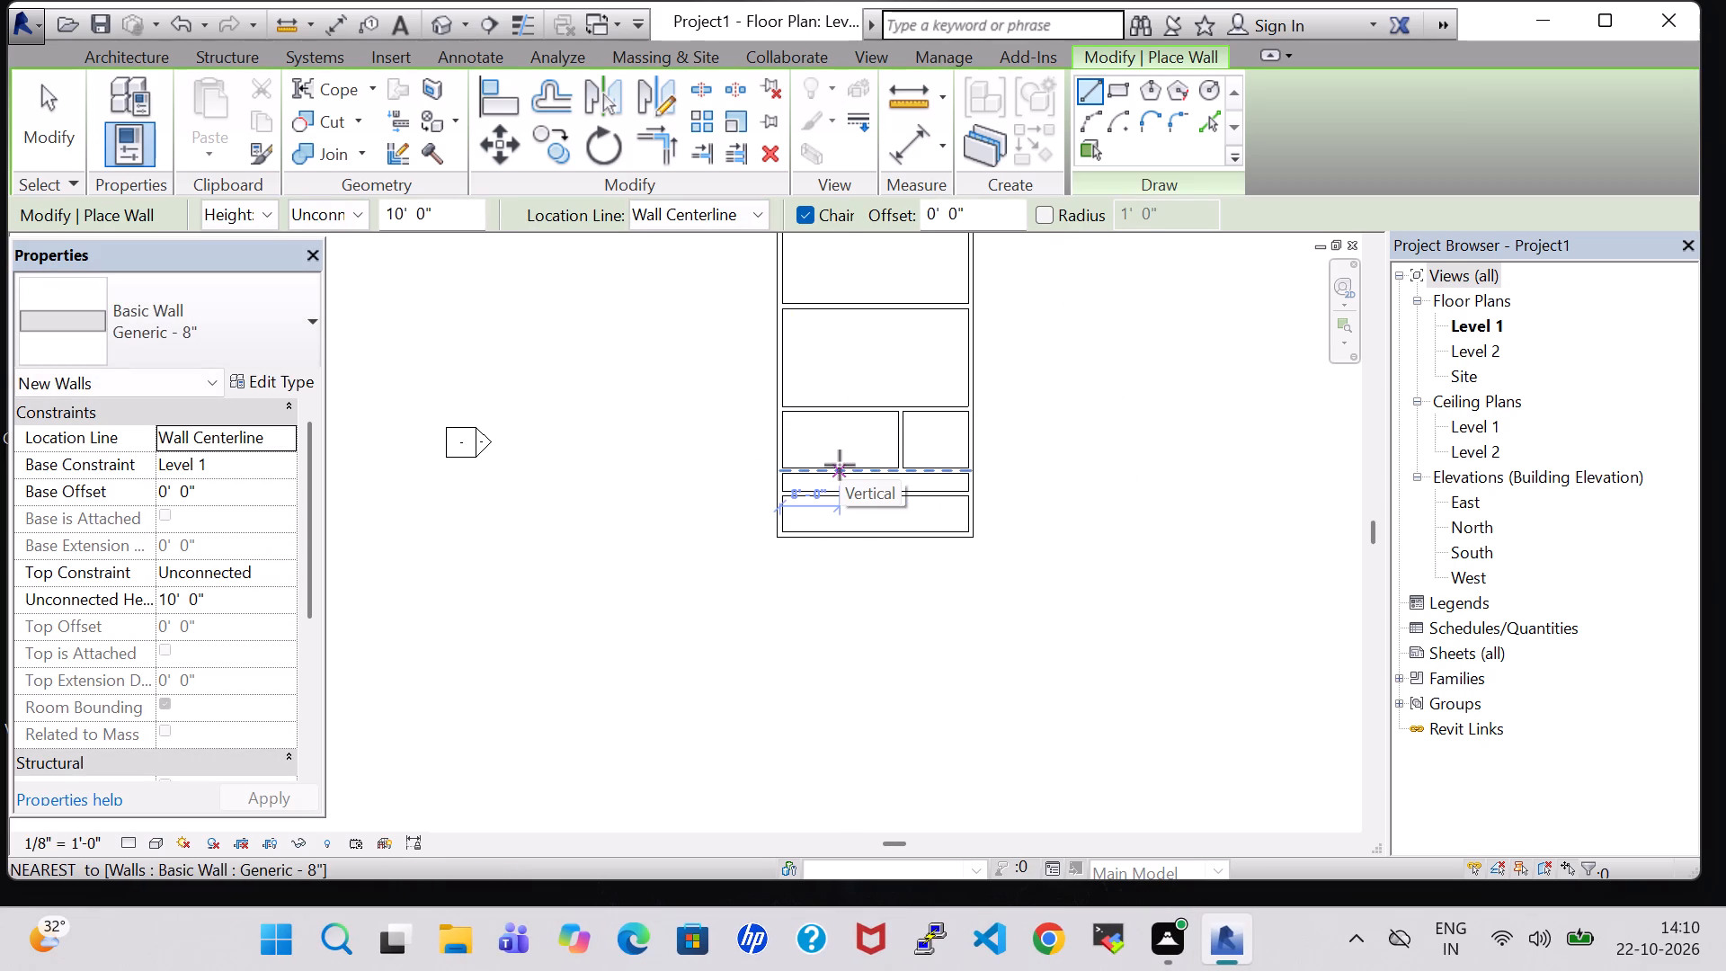
{"action": "left_click", "coordinate": [840, 465]}
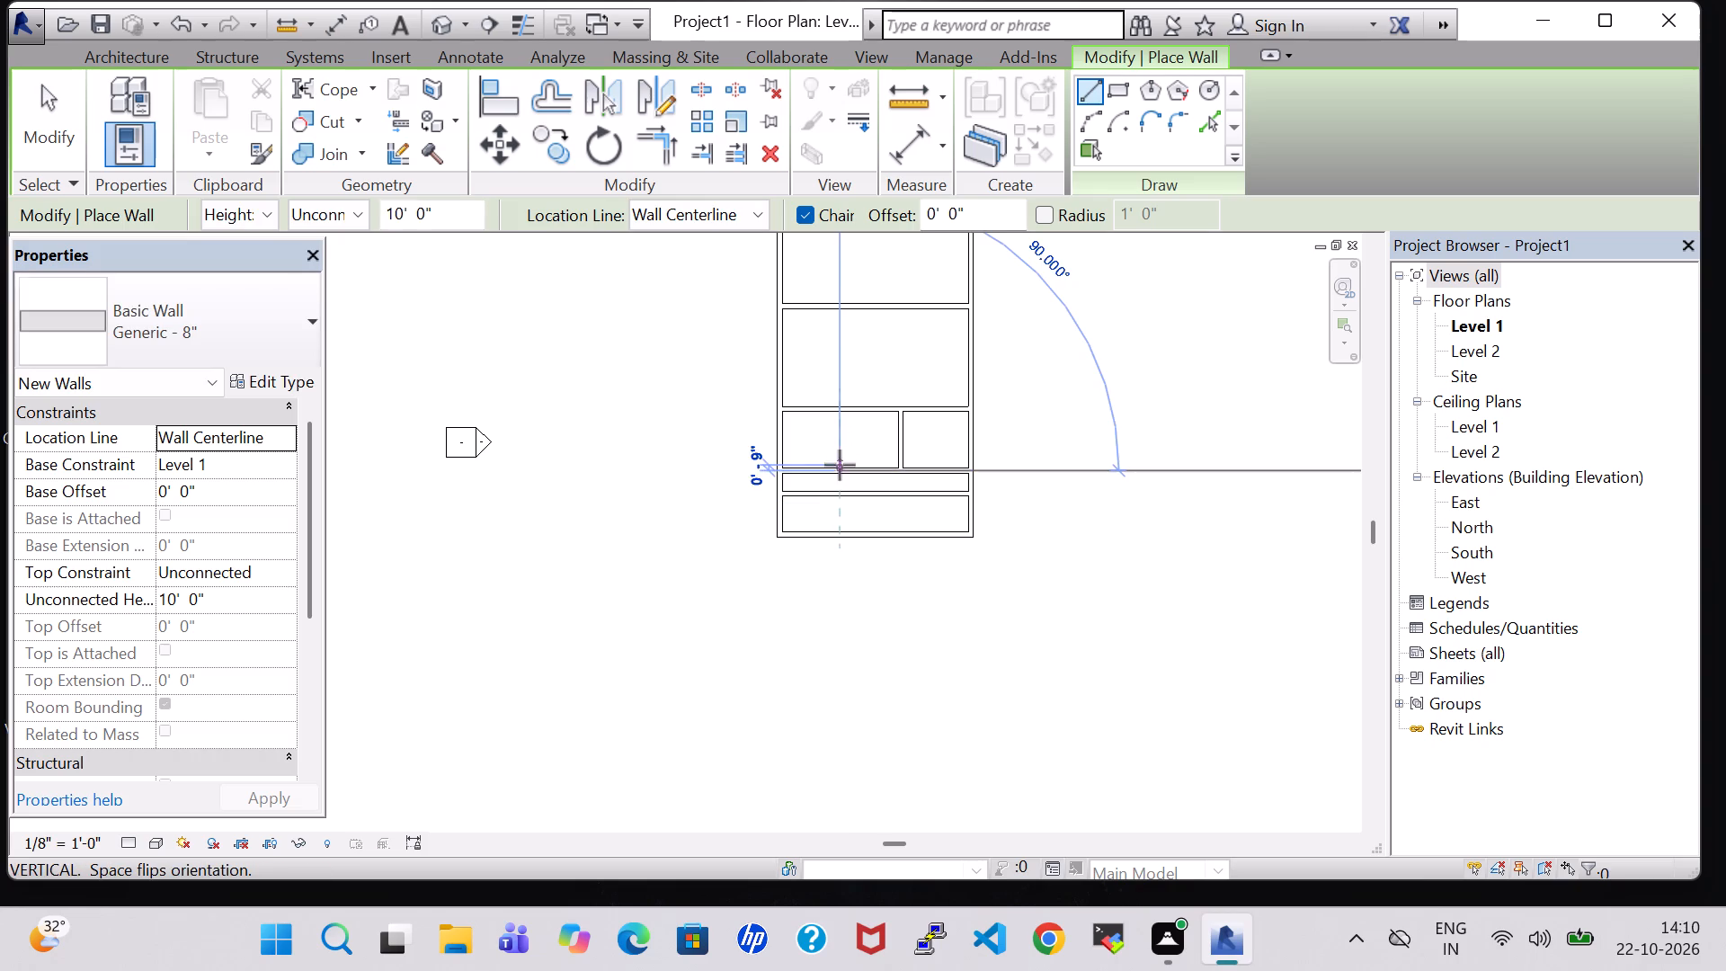
{"action": "left_click", "coordinate": [841, 365]}
{"action": "left_click", "coordinate": [785, 365]}
{"action": "key", "text": "Escape"}
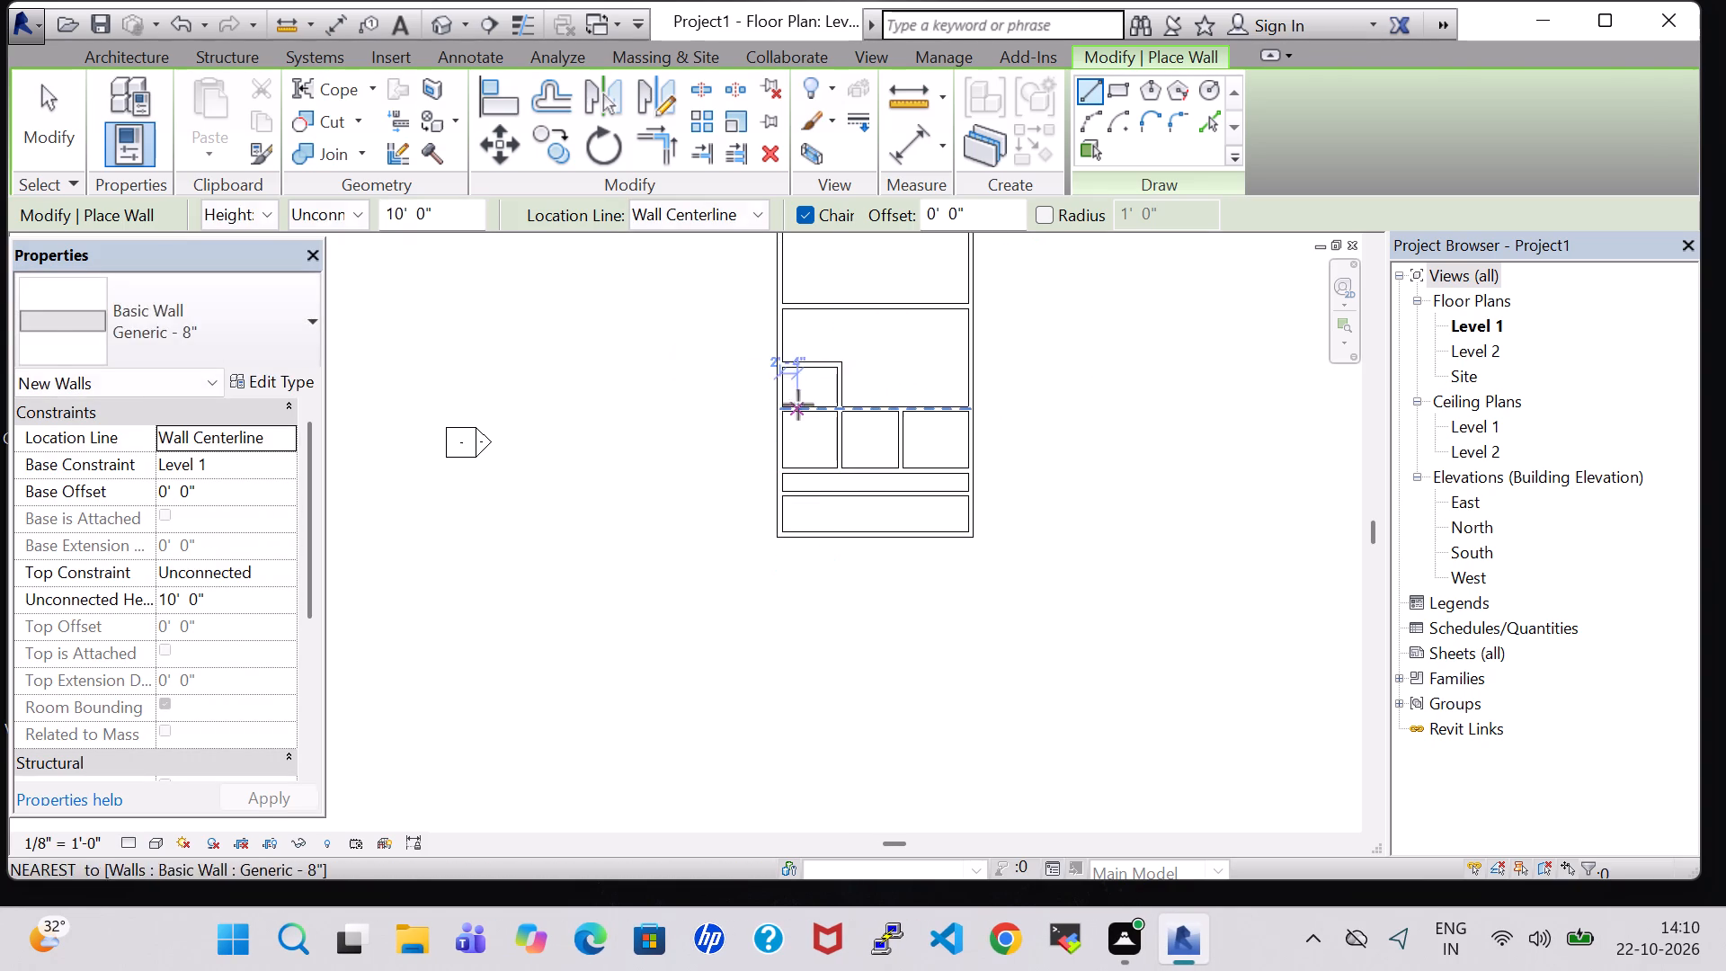
{"action": "key", "text": "Escape"}
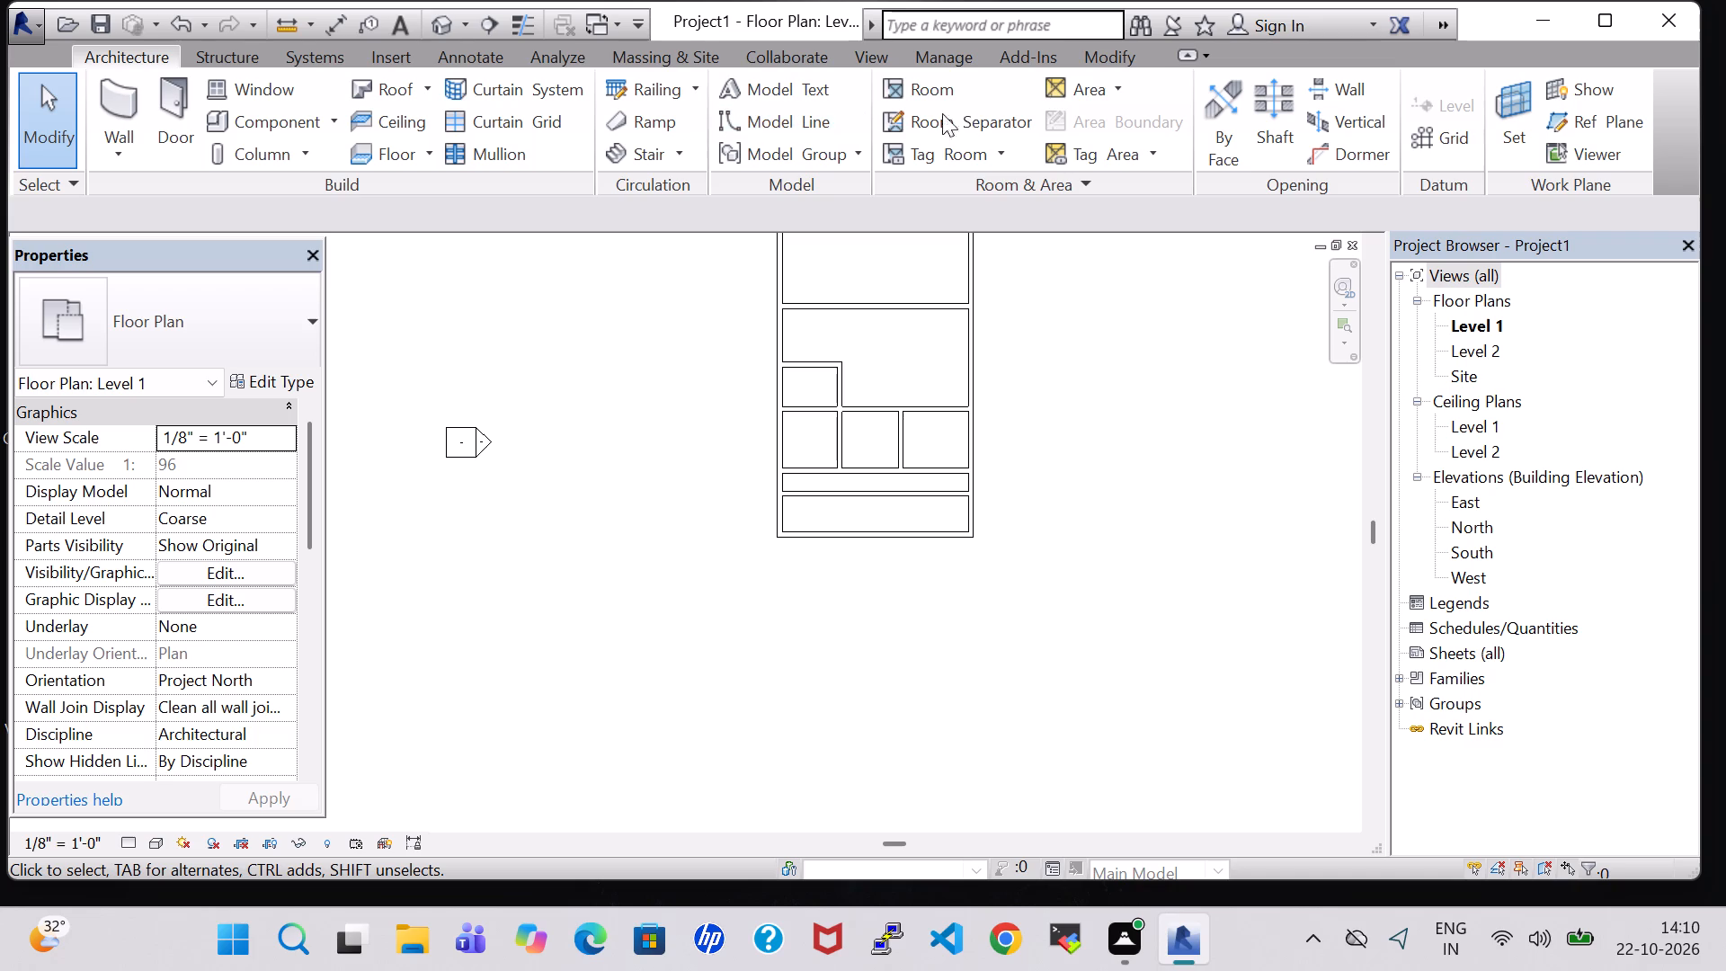
Split the east-west wall near both sides of the new western room and delete the segment crossing the room.
{"action": "left_click", "coordinate": [1125, 60]}
{"action": "left_click", "coordinate": [710, 94]}
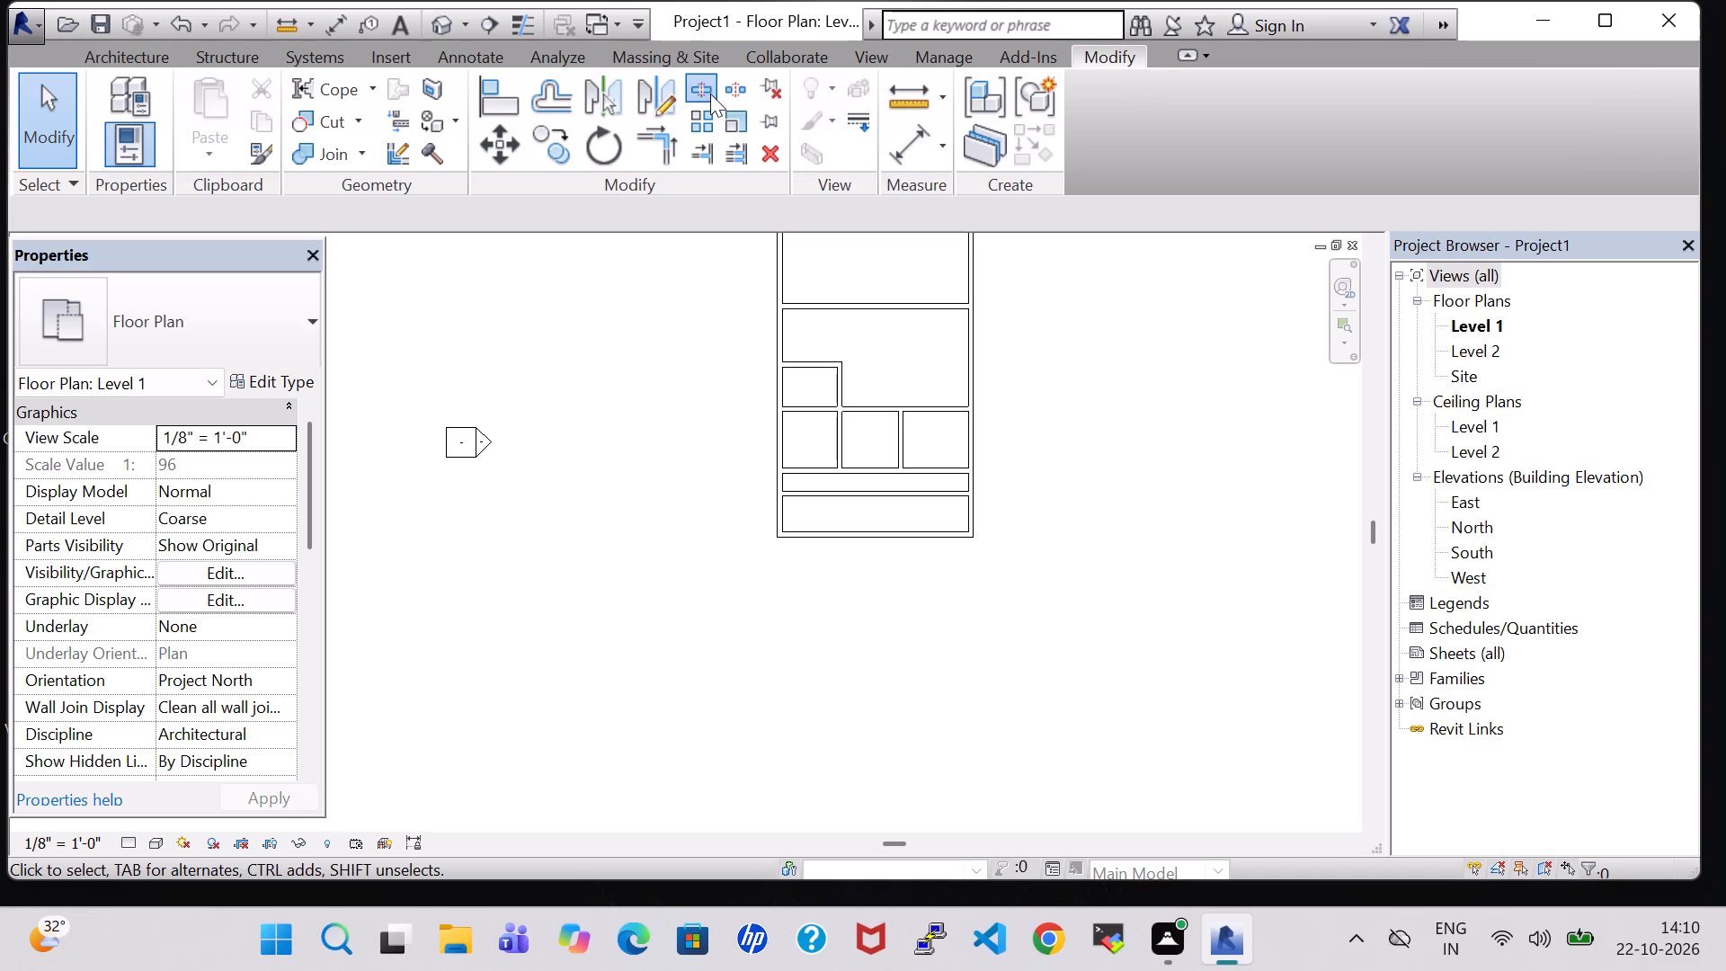
{"action": "scroll", "coordinate": [816, 462], "scroll_direction": "up", "scroll_amount": 12}
{"action": "middle_click_drag", "start_coordinate": [753, 404], "coordinate": [800, 715]}
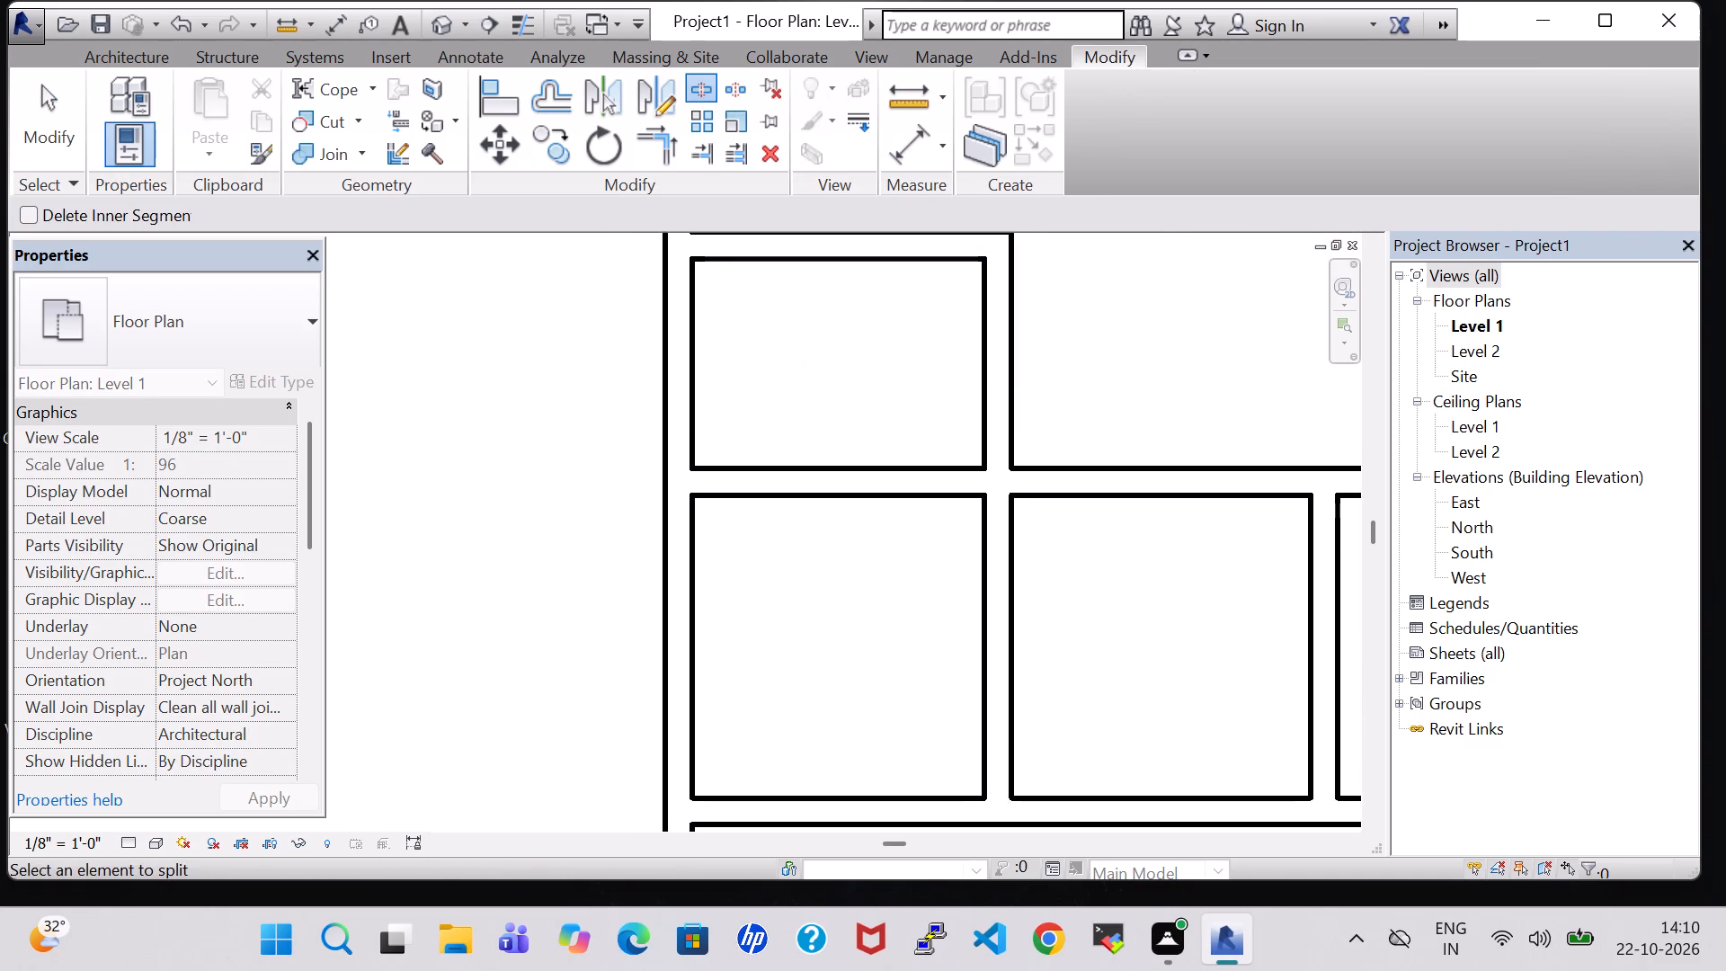
{"action": "left_click", "coordinate": [698, 482]}
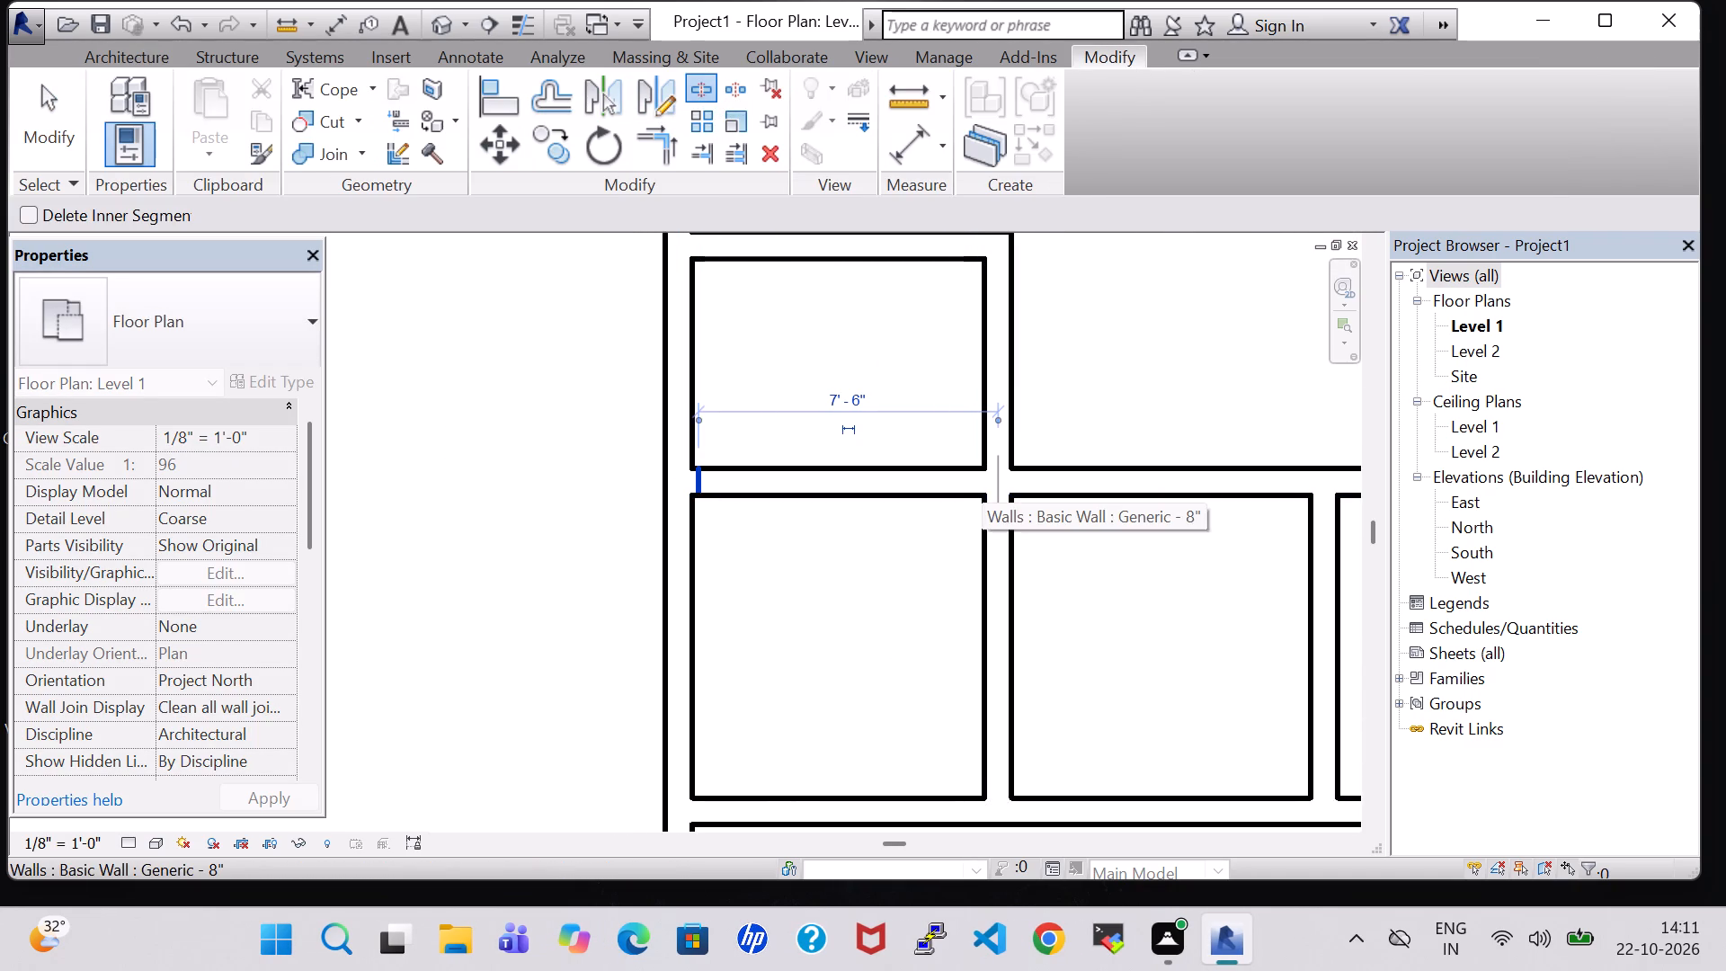
{"action": "scroll", "coordinate": [982, 486], "scroll_direction": "up", "scroll_amount": 4}
{"action": "left_click", "coordinate": [982, 485]}
{"action": "key", "text": "Escape"}
{"action": "key", "text": "Escape"}
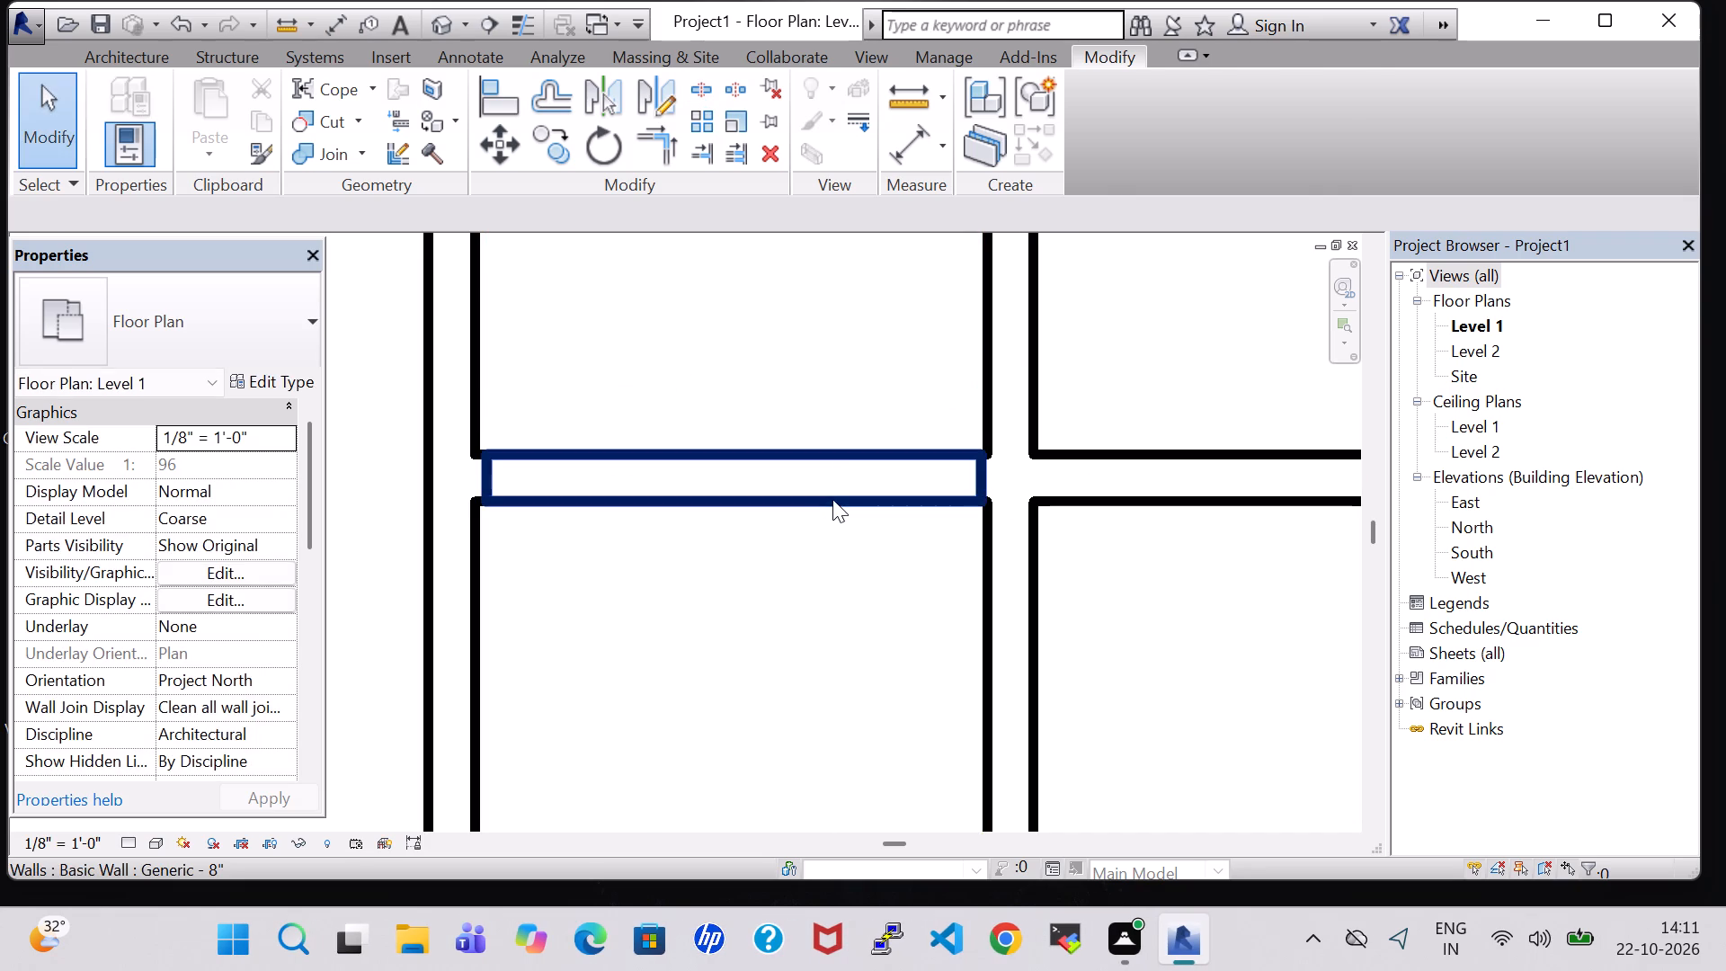
{"action": "left_click", "coordinate": [832, 499]}
{"action": "key", "text": "Delete"}
Delete the leftover wall stub at the west wall and nudge the remaining east segment eastward out of the western room.
{"action": "scroll", "coordinate": [833, 503], "scroll_direction": "up", "scroll_amount": 1}
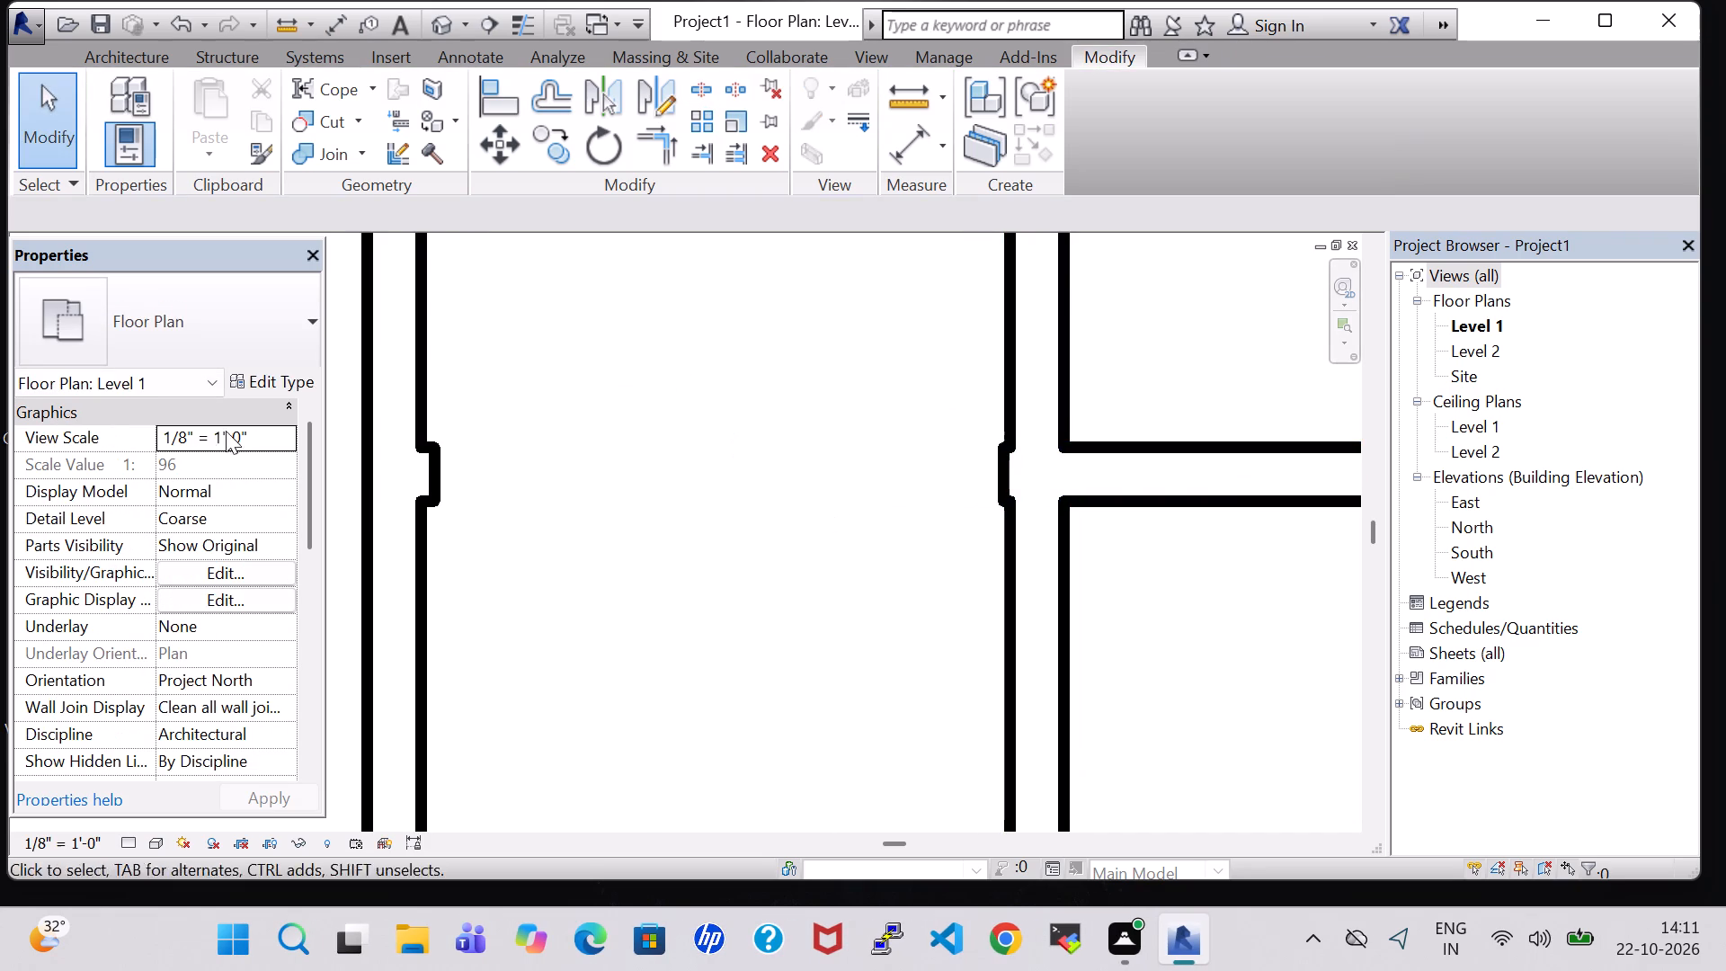
{"action": "left_click", "coordinate": [433, 469]}
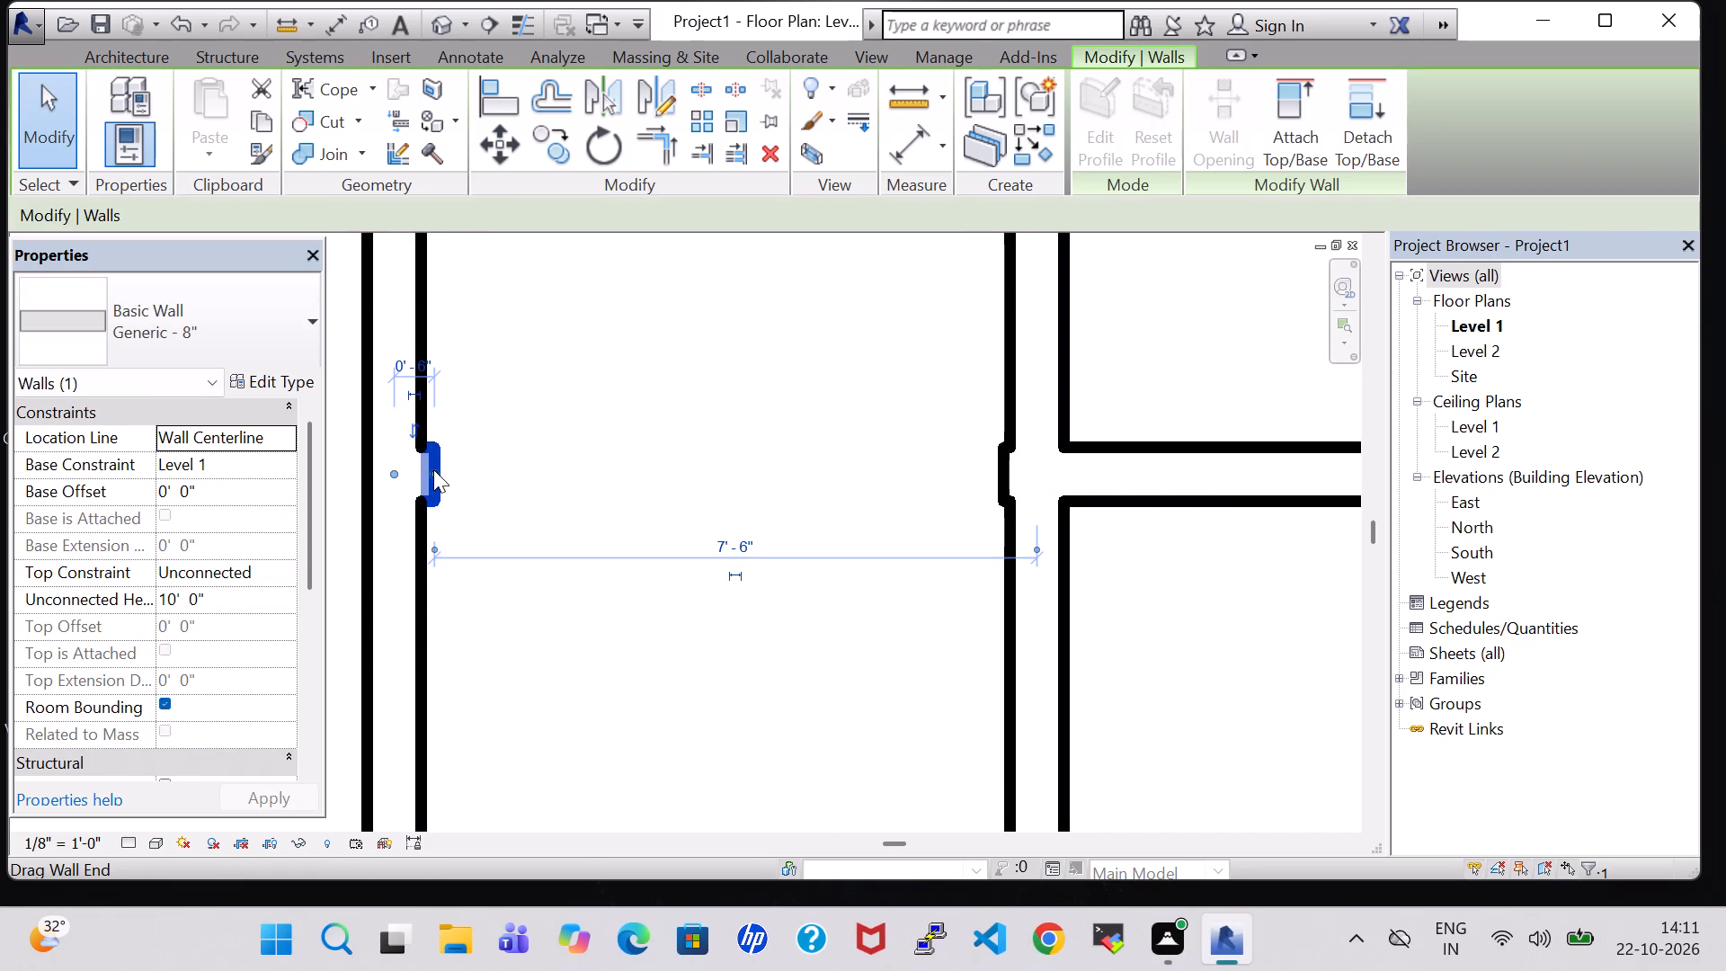
{"action": "key", "text": "Delete"}
{"action": "left_click", "coordinate": [997, 468]}
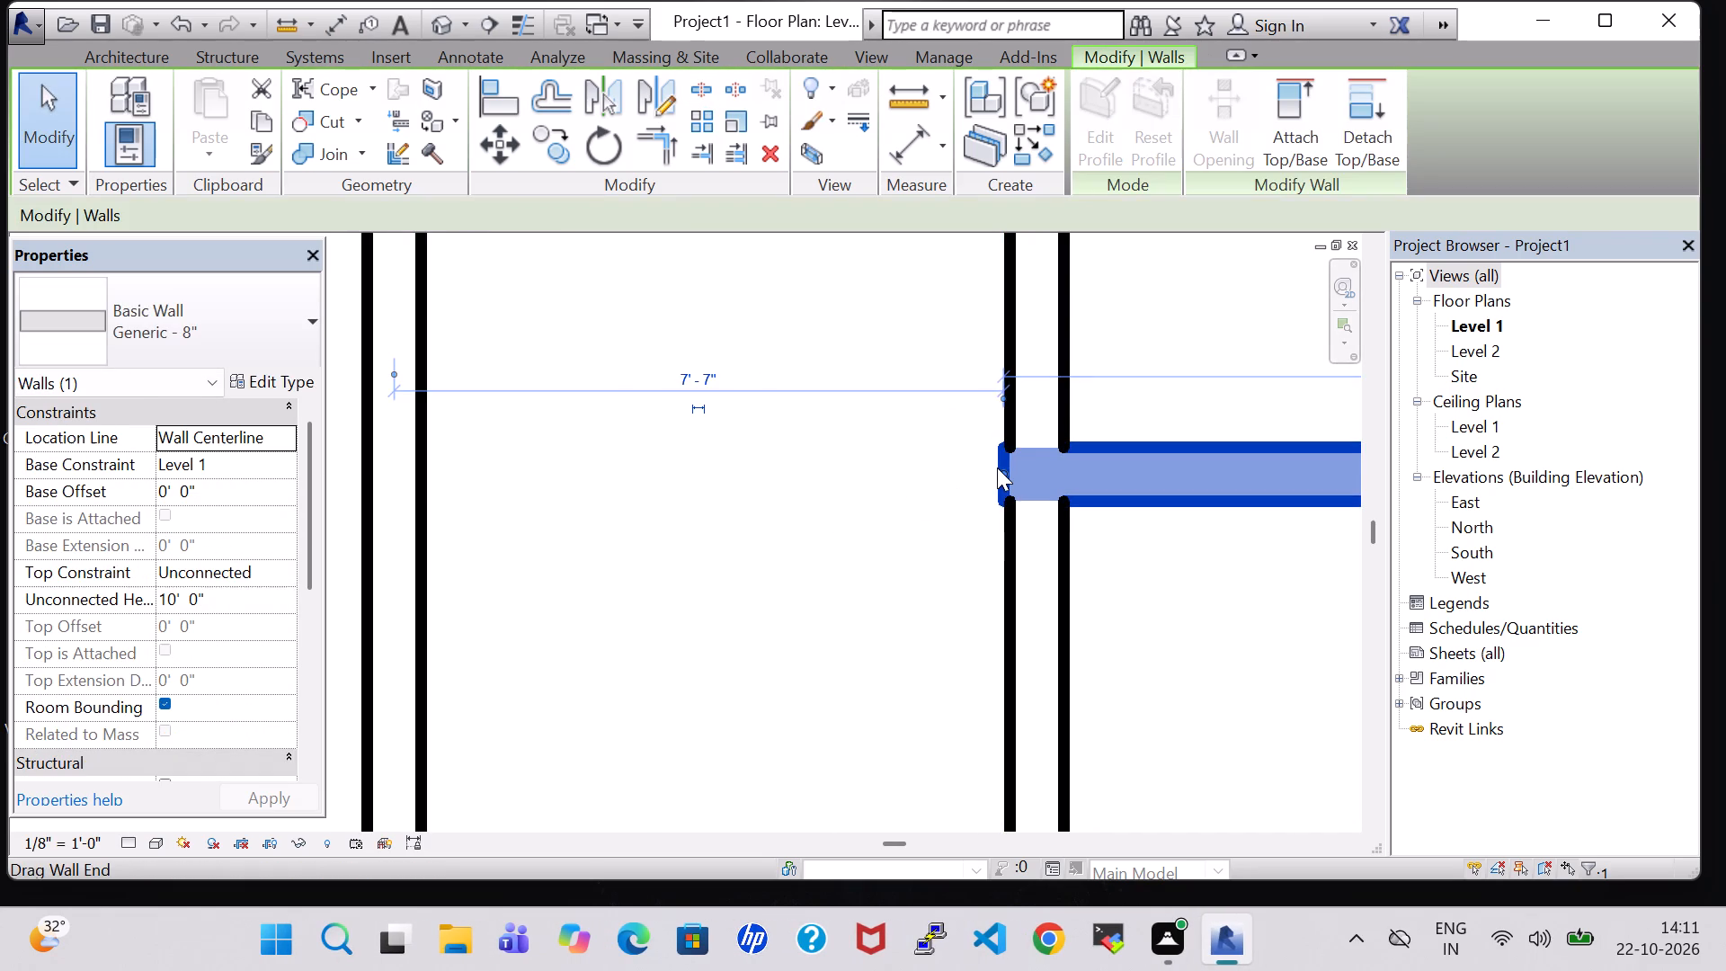
{"action": "key", "text": "Right"}
{"action": "left_click", "coordinate": [716, 485]}
Split the south outer wall about 0'-5" from the west wall and 0'-5" east of the western room's partition line, deleting the segment between.
{"action": "scroll", "coordinate": [716, 485], "scroll_direction": "down", "scroll_amount": 8}
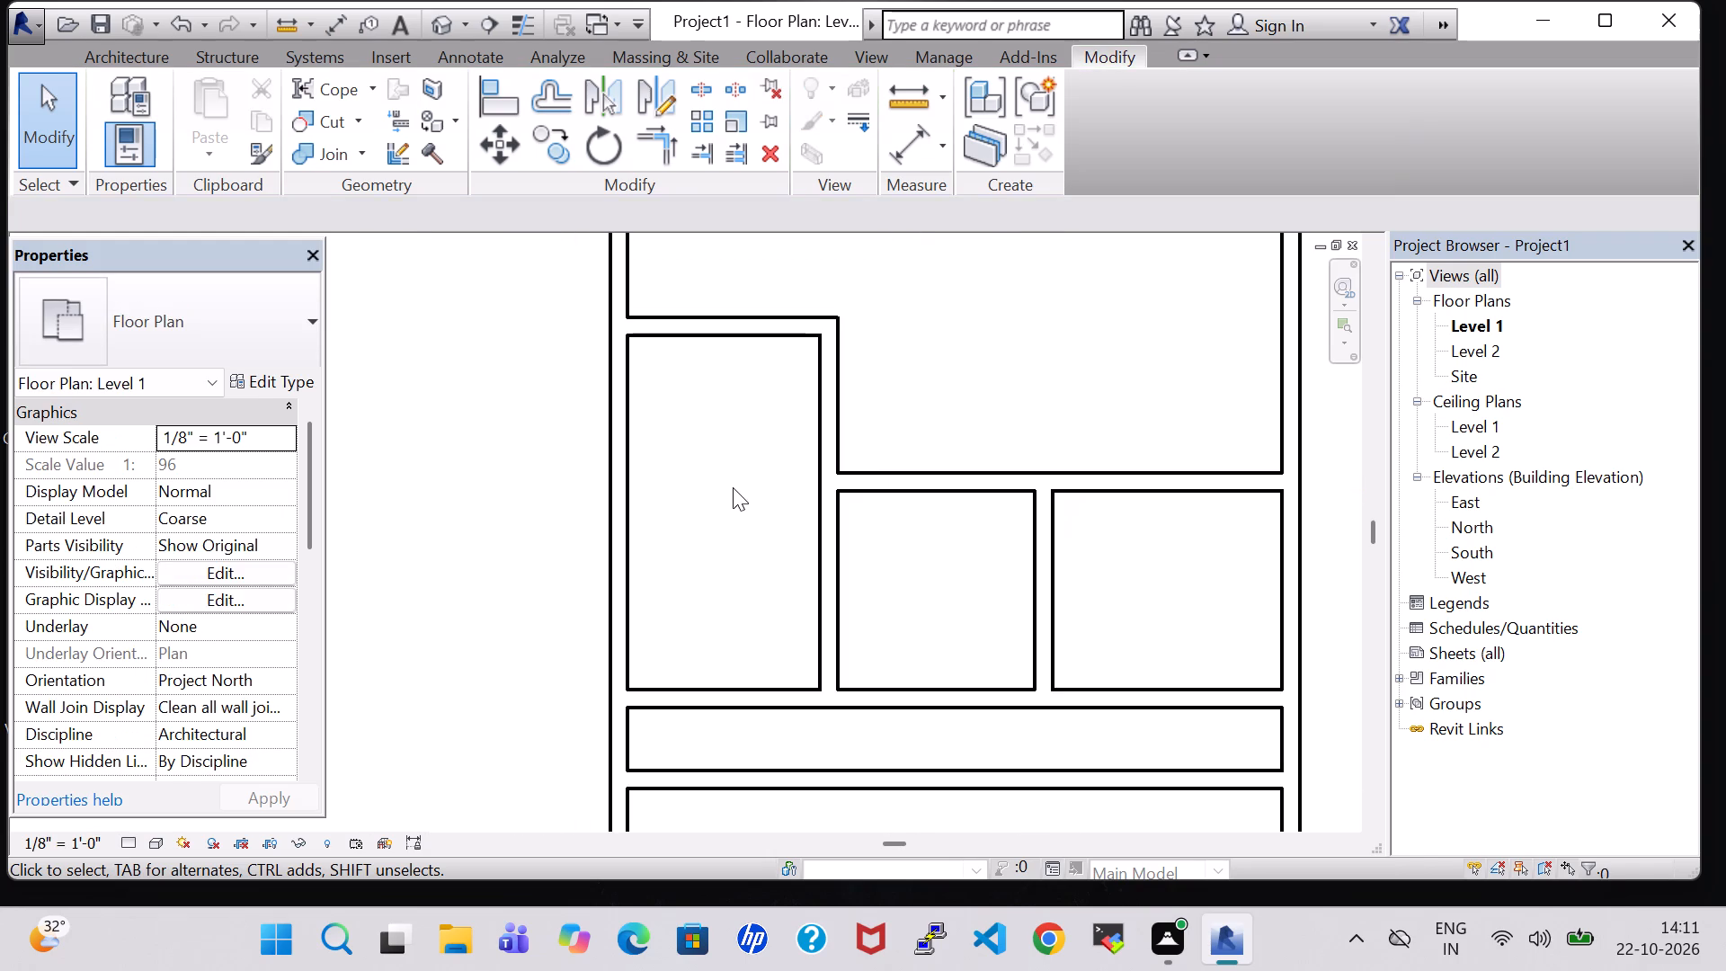
{"action": "scroll", "coordinate": [733, 487], "scroll_direction": "down", "scroll_amount": 1}
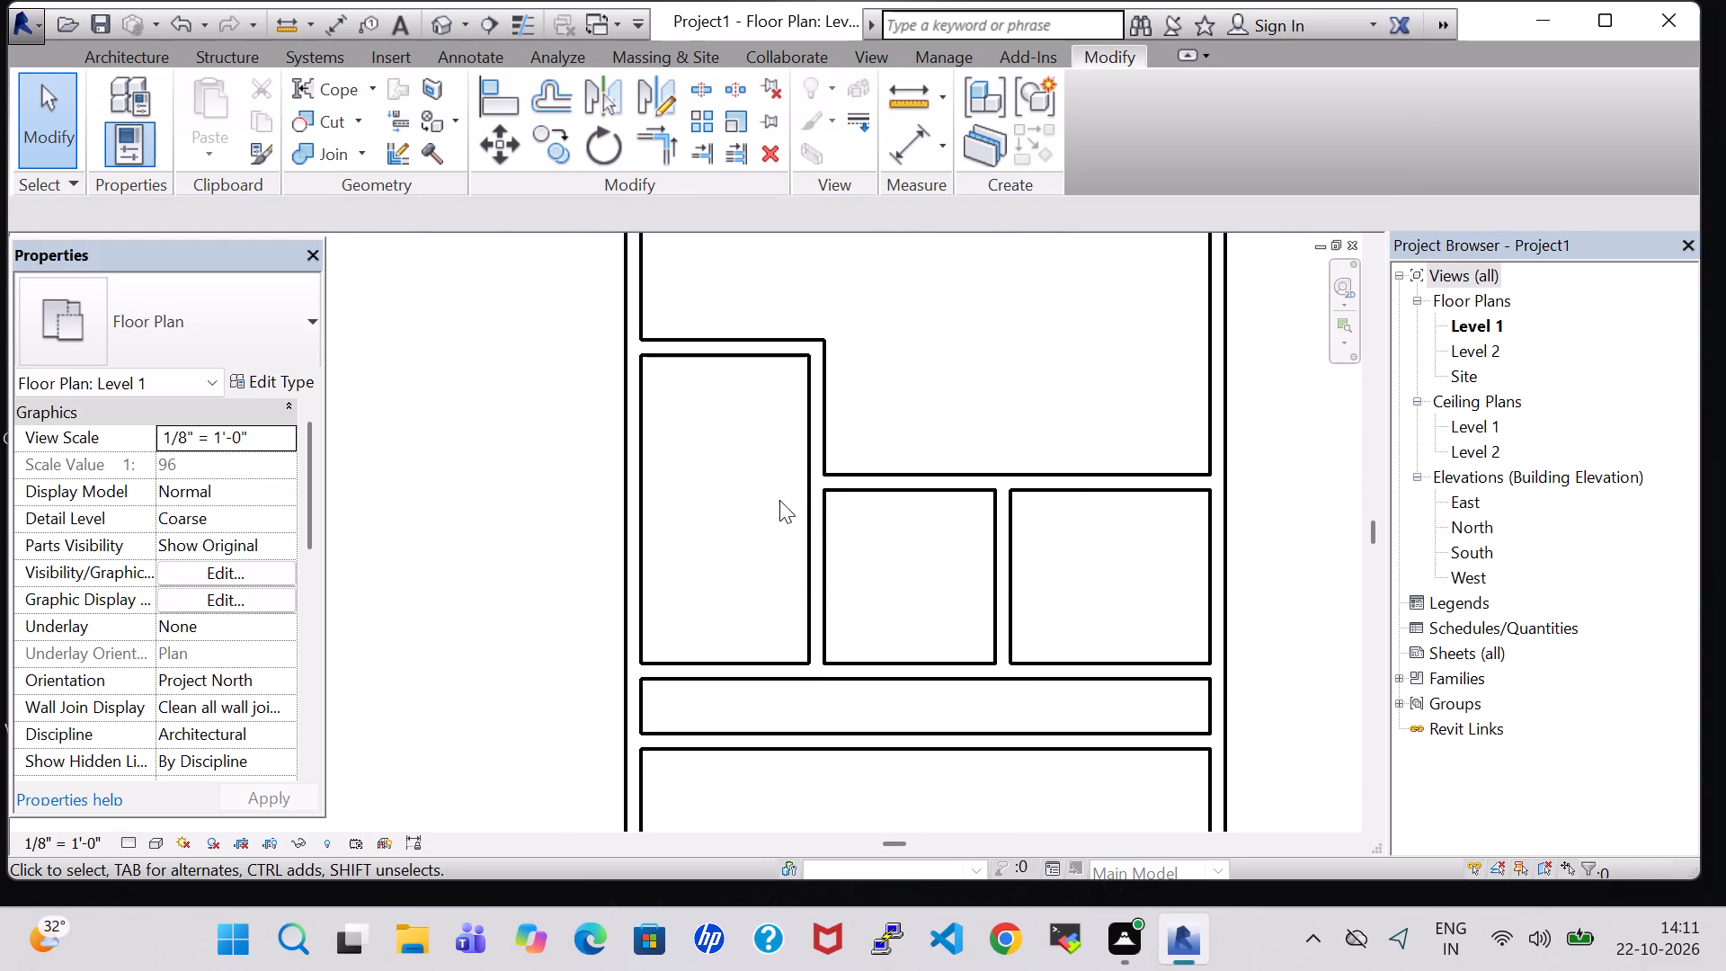
{"action": "middle_click_drag", "start_coordinate": [783, 509], "coordinate": [770, 412]}
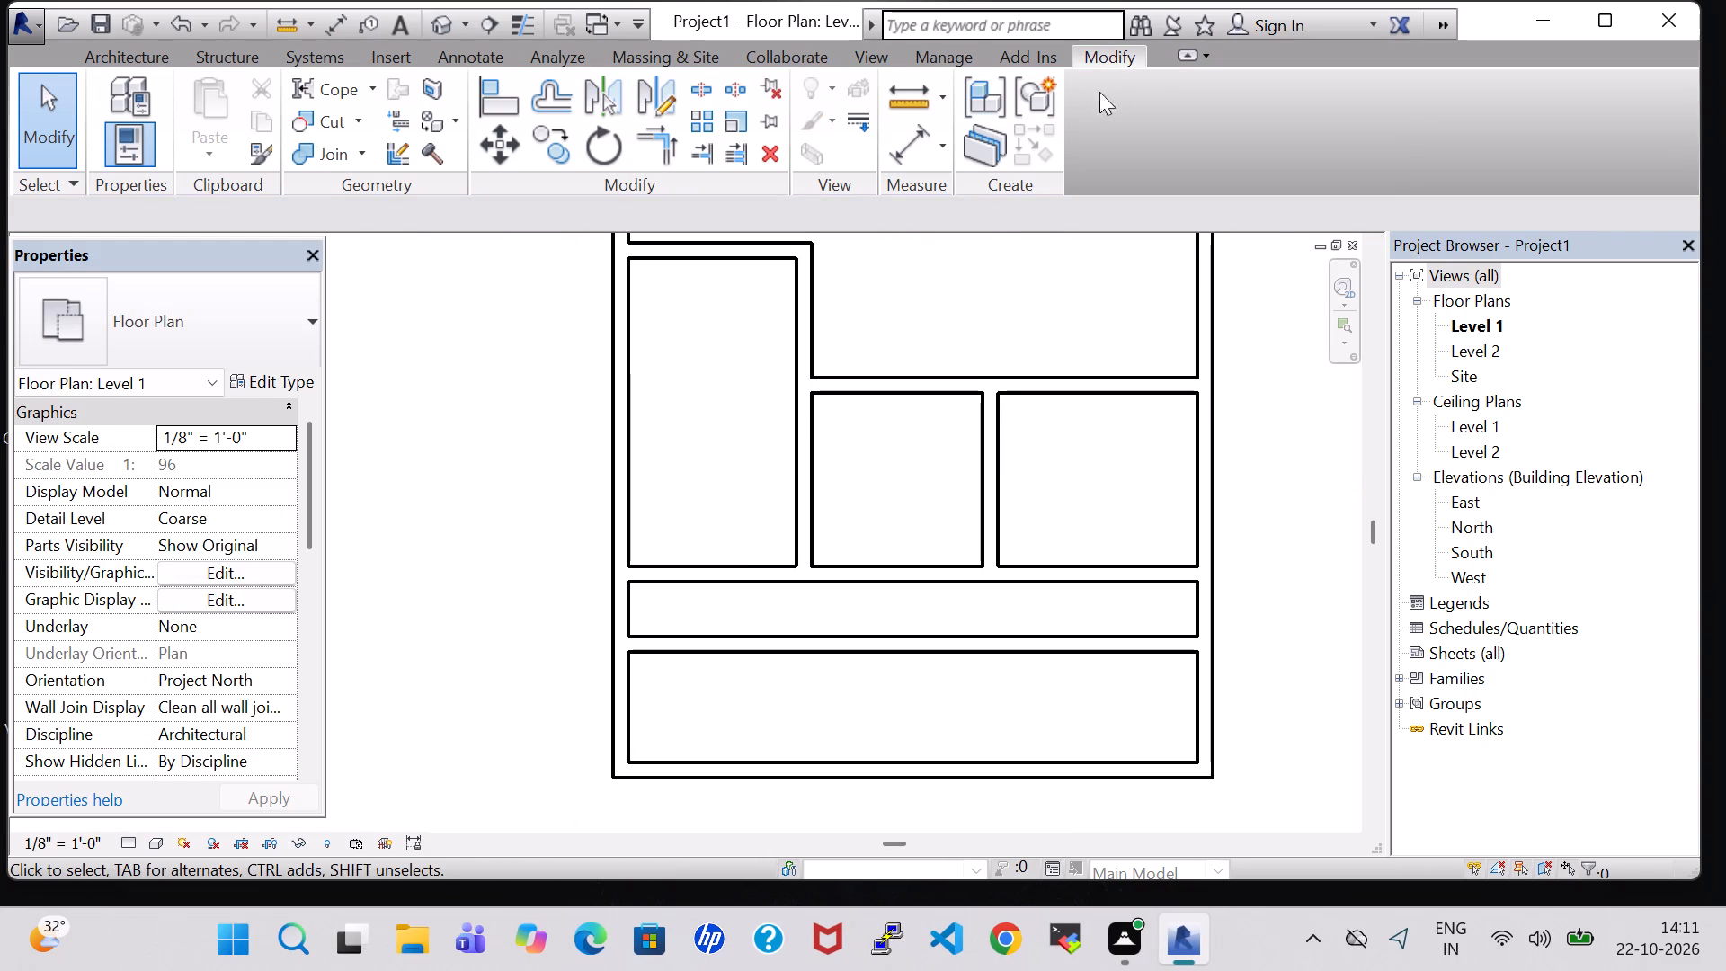
{"action": "left_click", "coordinate": [693, 85]}
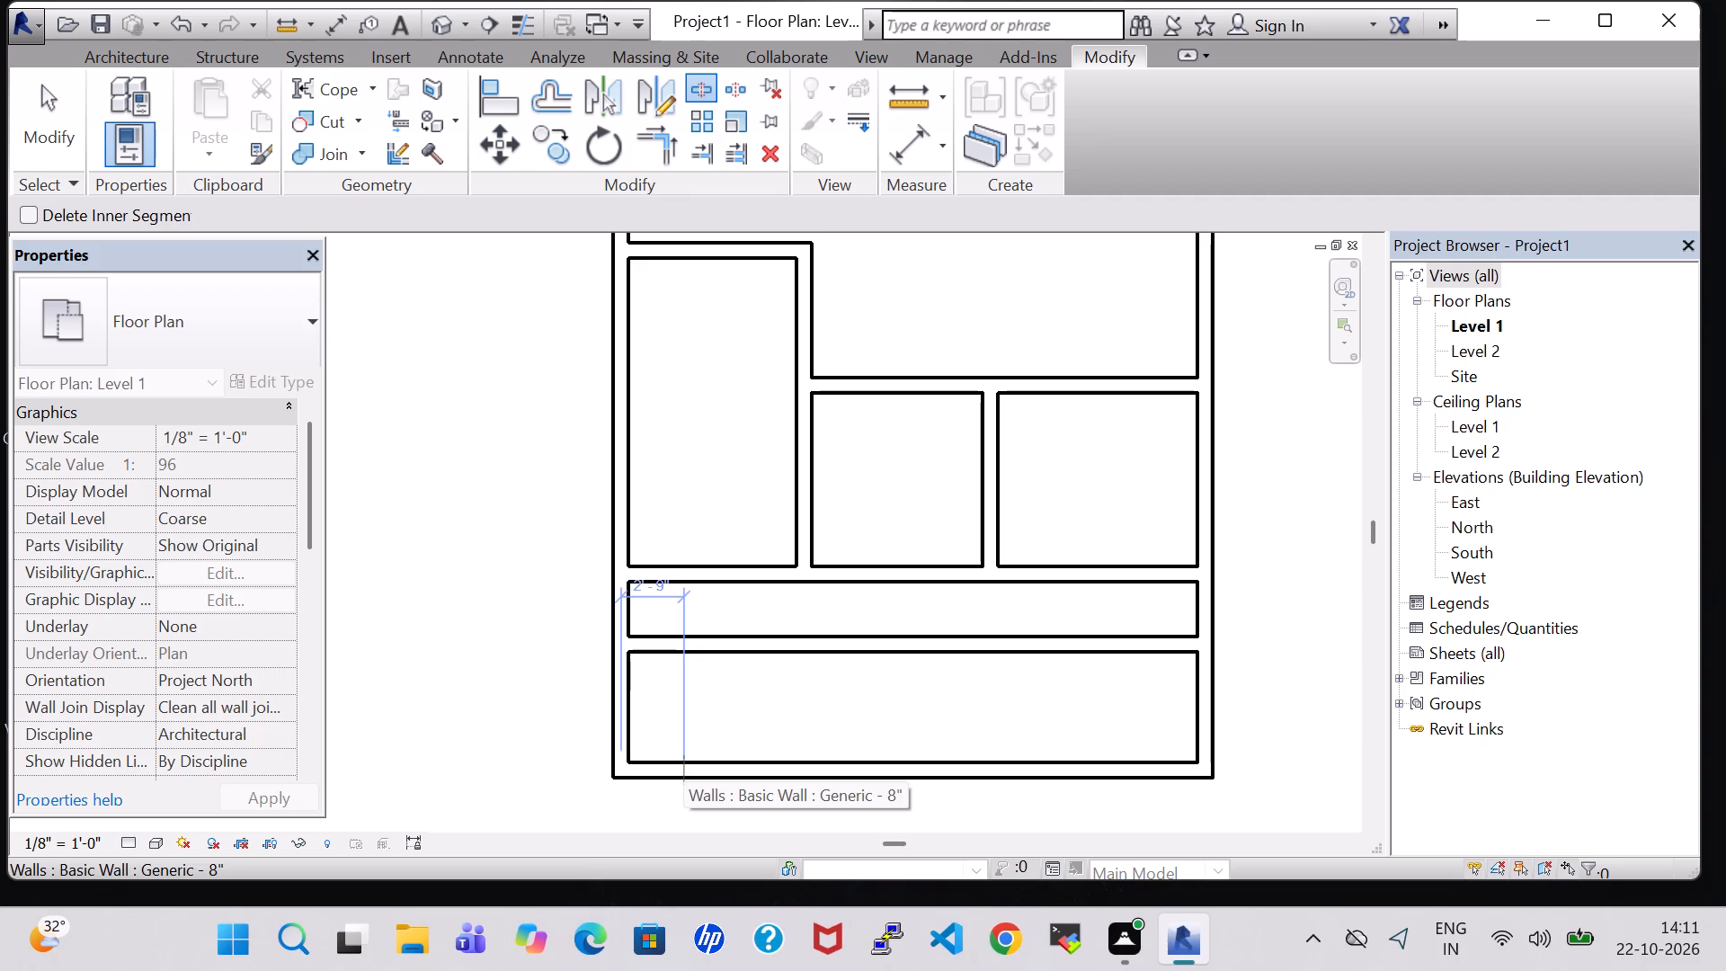
{"action": "scroll", "coordinate": [645, 778], "scroll_direction": "up", "scroll_amount": 3}
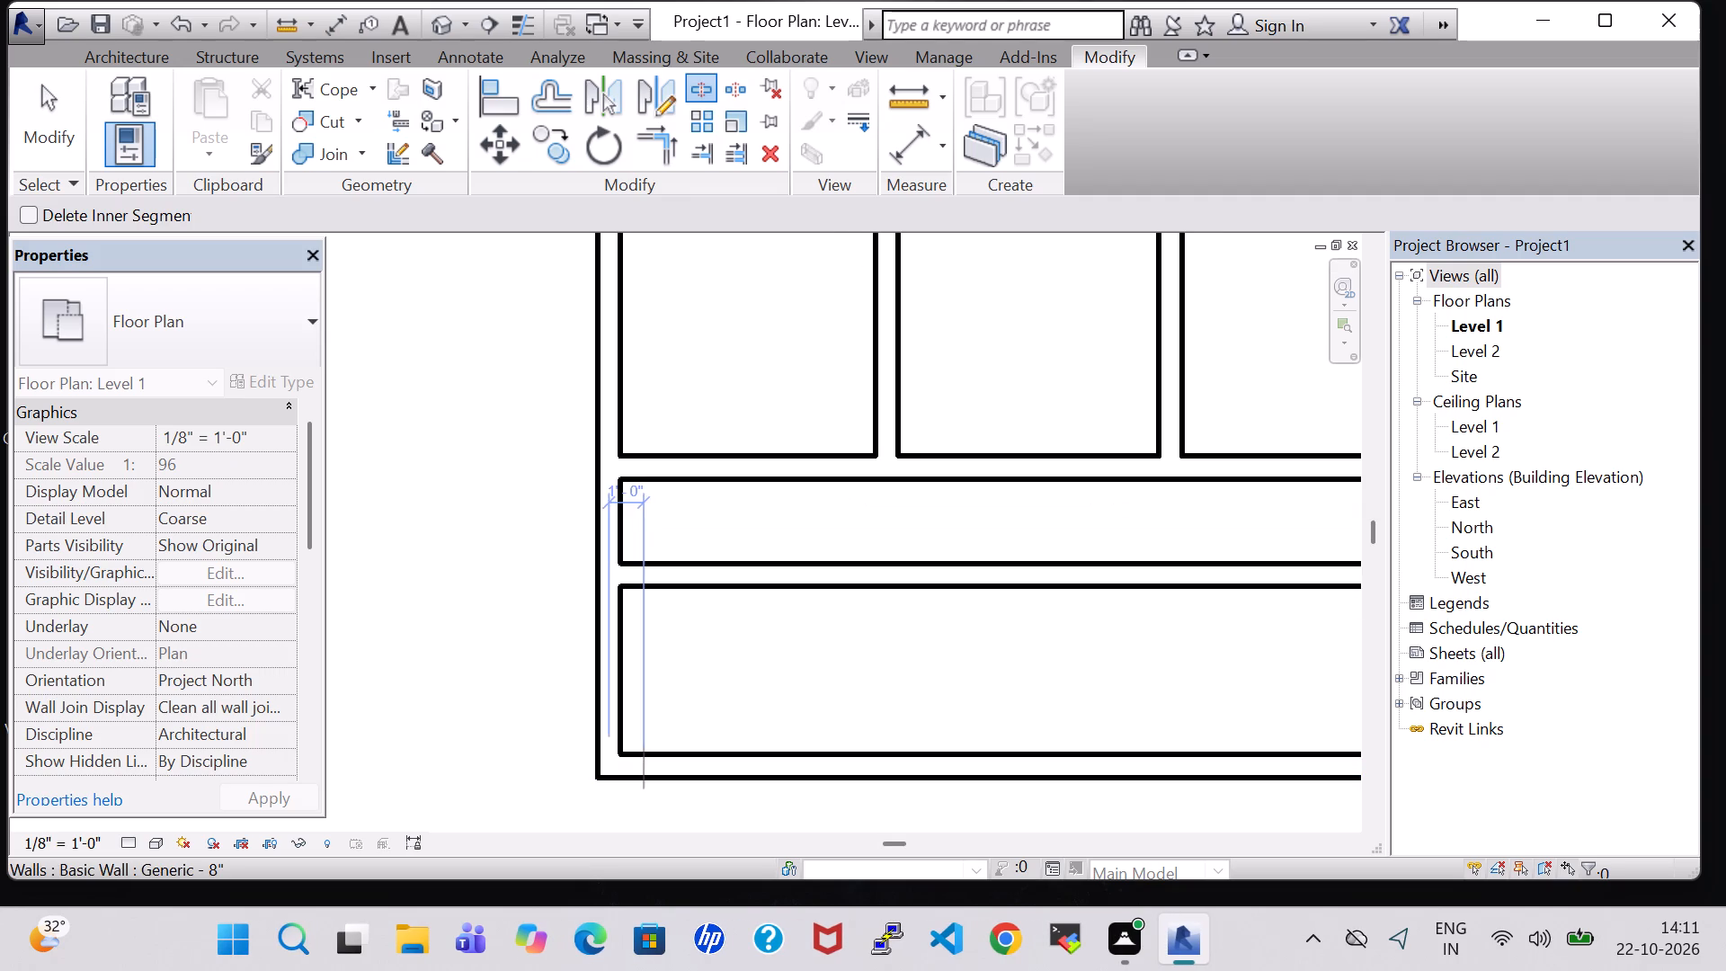
{"action": "left_click", "coordinate": [625, 764]}
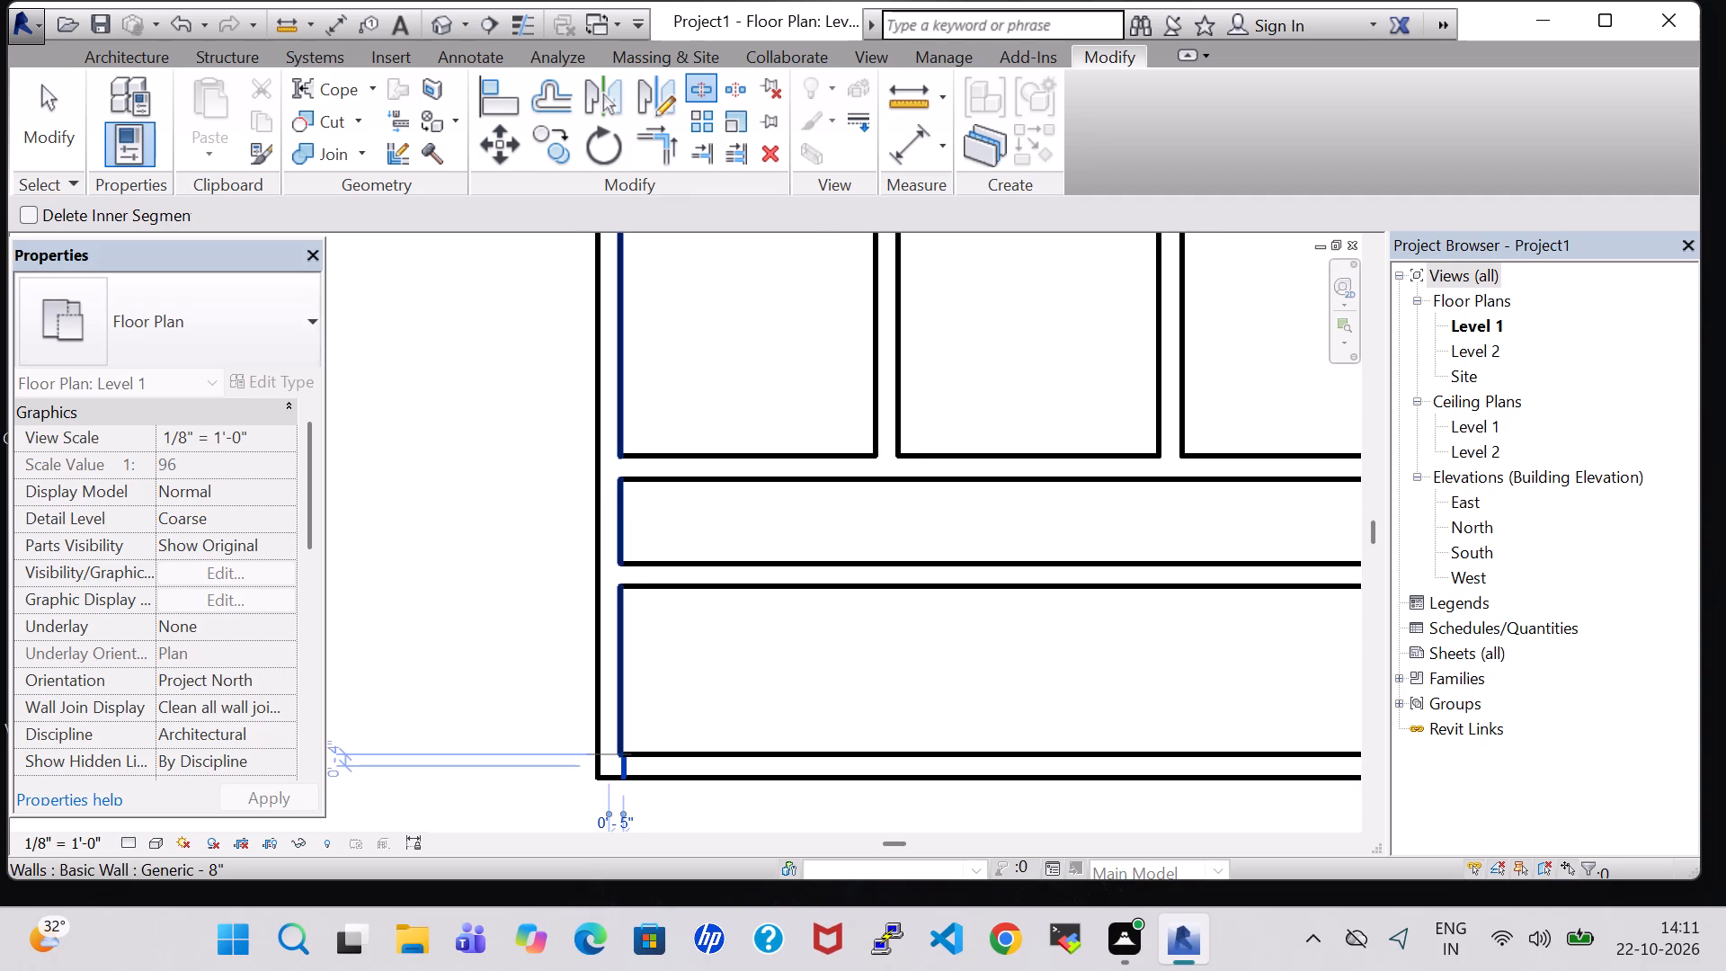
{"action": "left_click", "coordinate": [901, 776]}
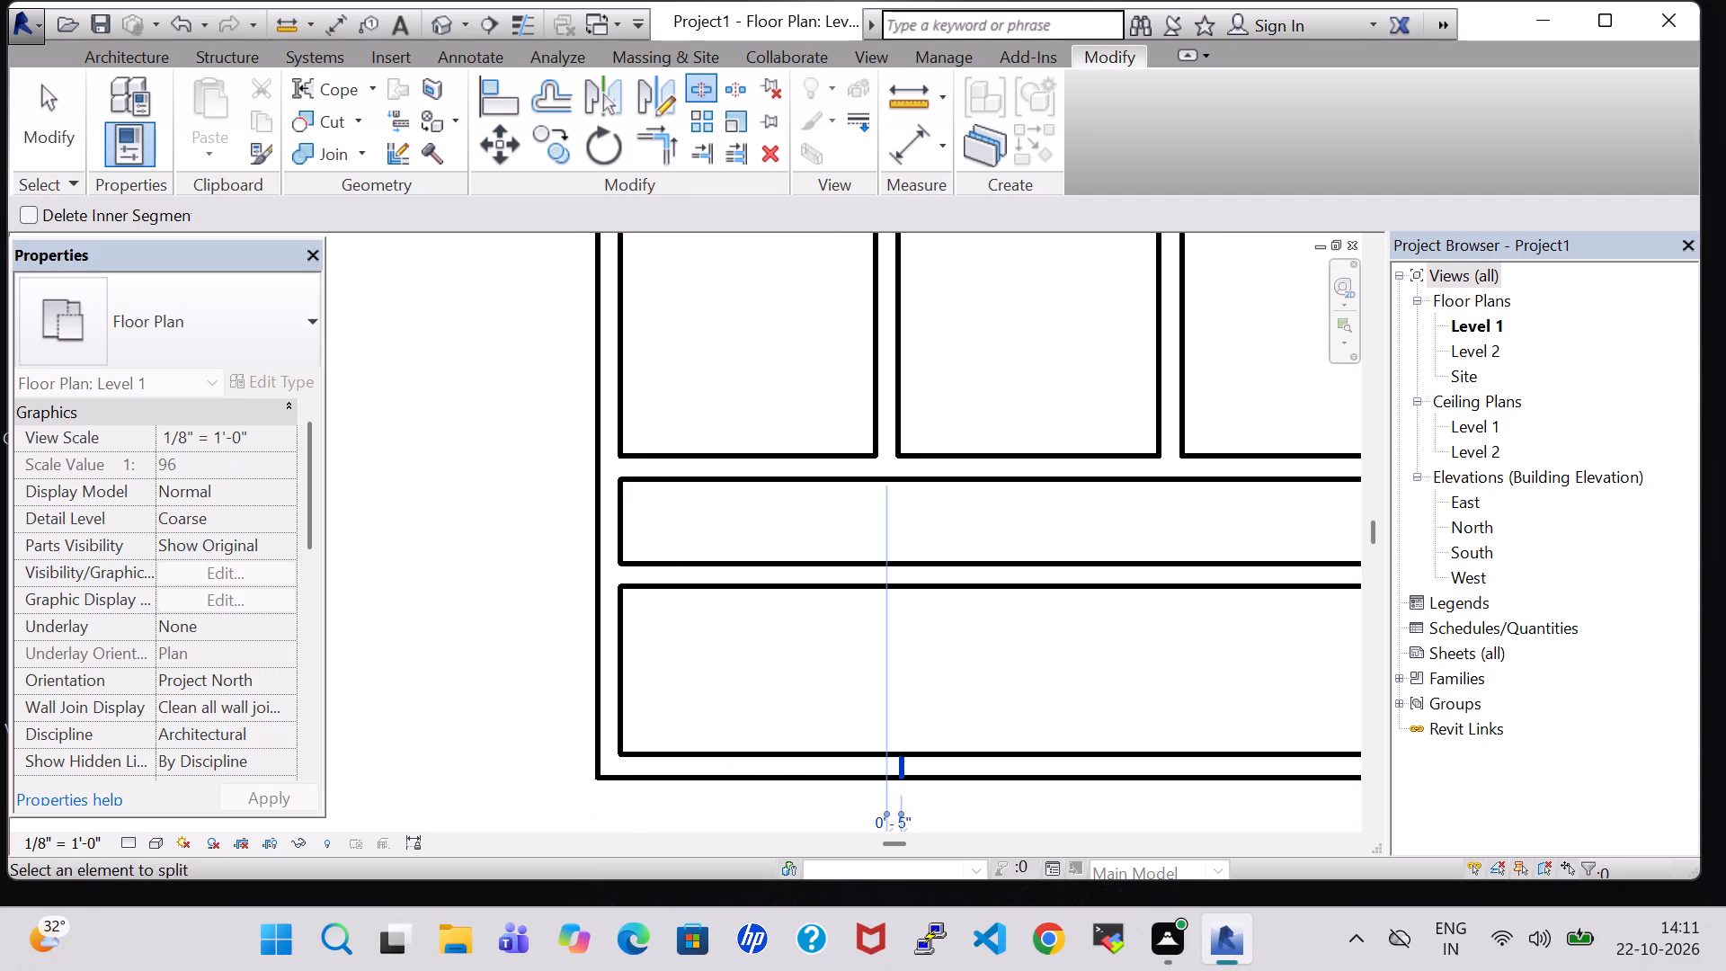
{"action": "key", "text": "Escape"}
{"action": "key", "text": "Escape"}
{"action": "left_click", "coordinate": [817, 777]}
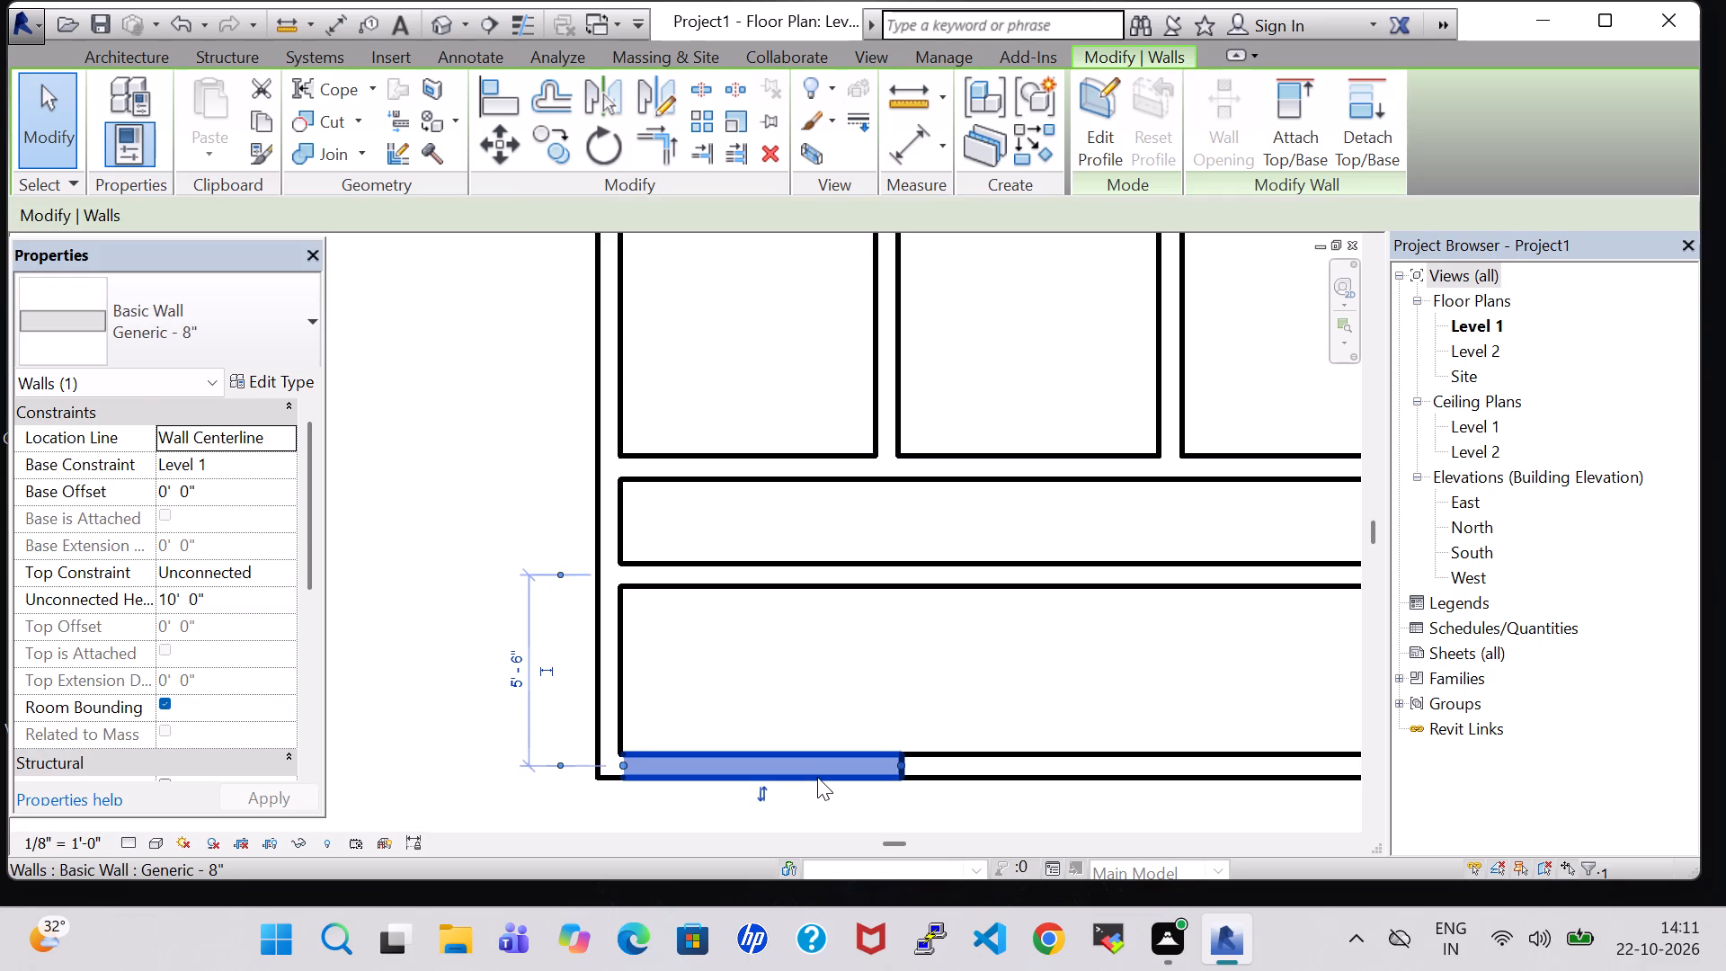
{"action": "key", "text": "Delete"}
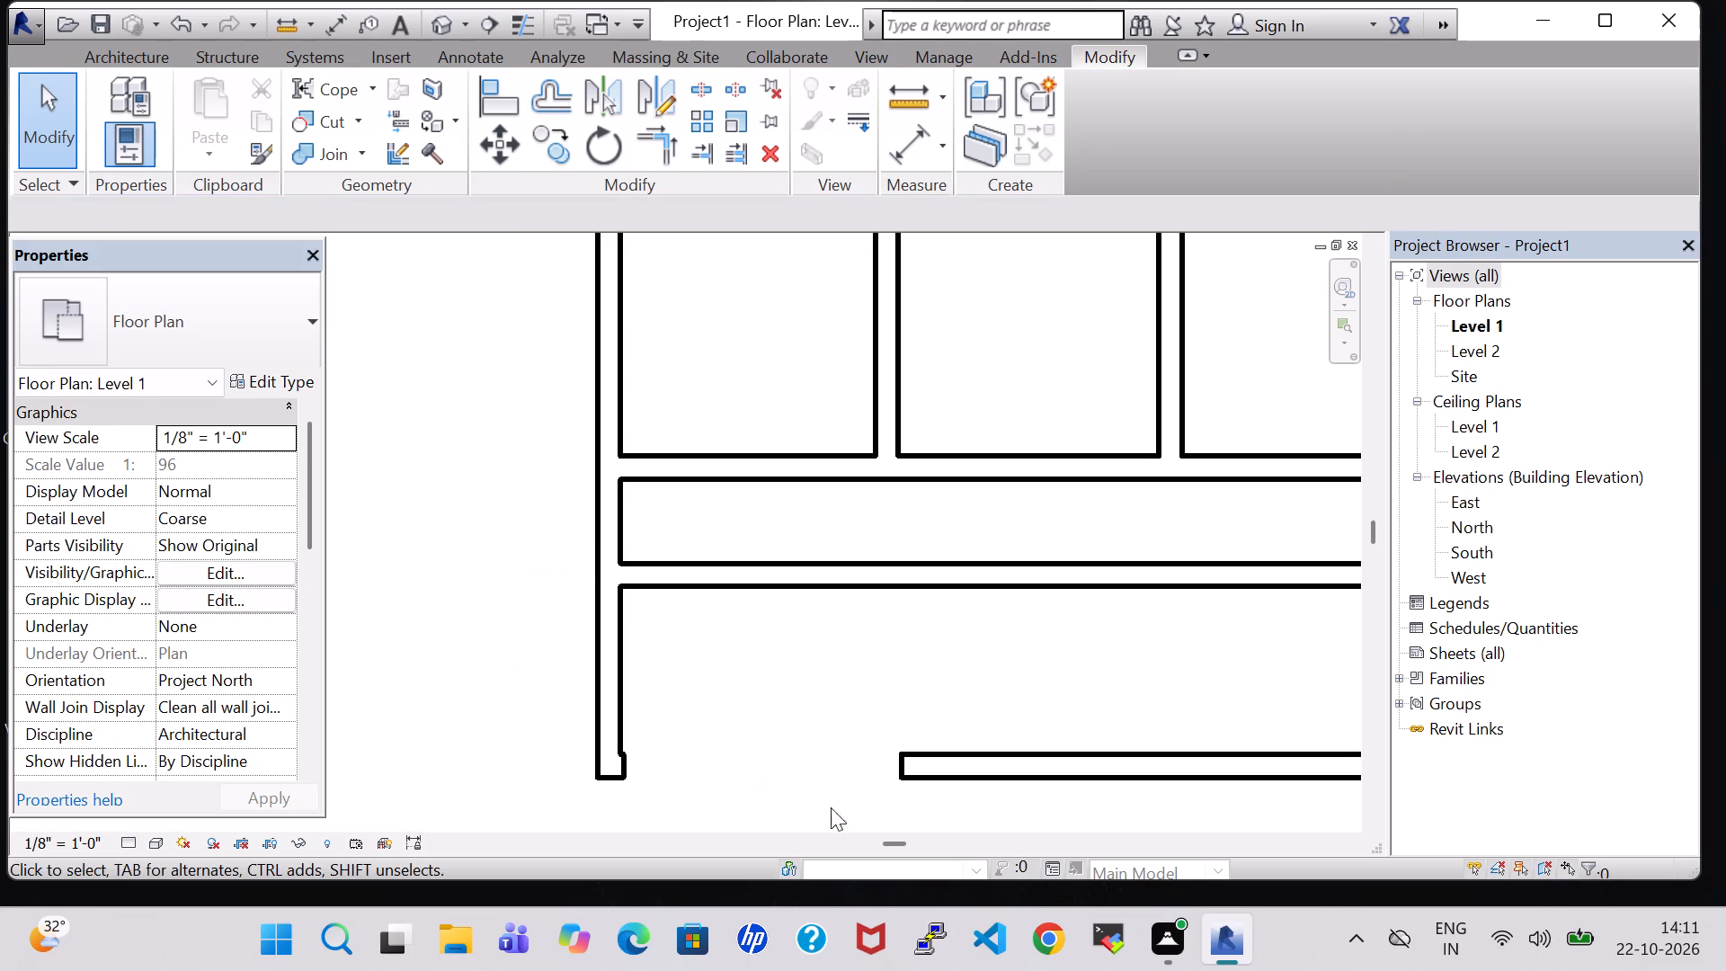
{"action": "left_click", "coordinate": [521, 772]}
Widen the south wall opening by splitting the wall about 2'-1" east of the western partition line and deleting the short end piece.
{"action": "scroll", "coordinate": [740, 771], "scroll_direction": "down", "scroll_amount": 3}
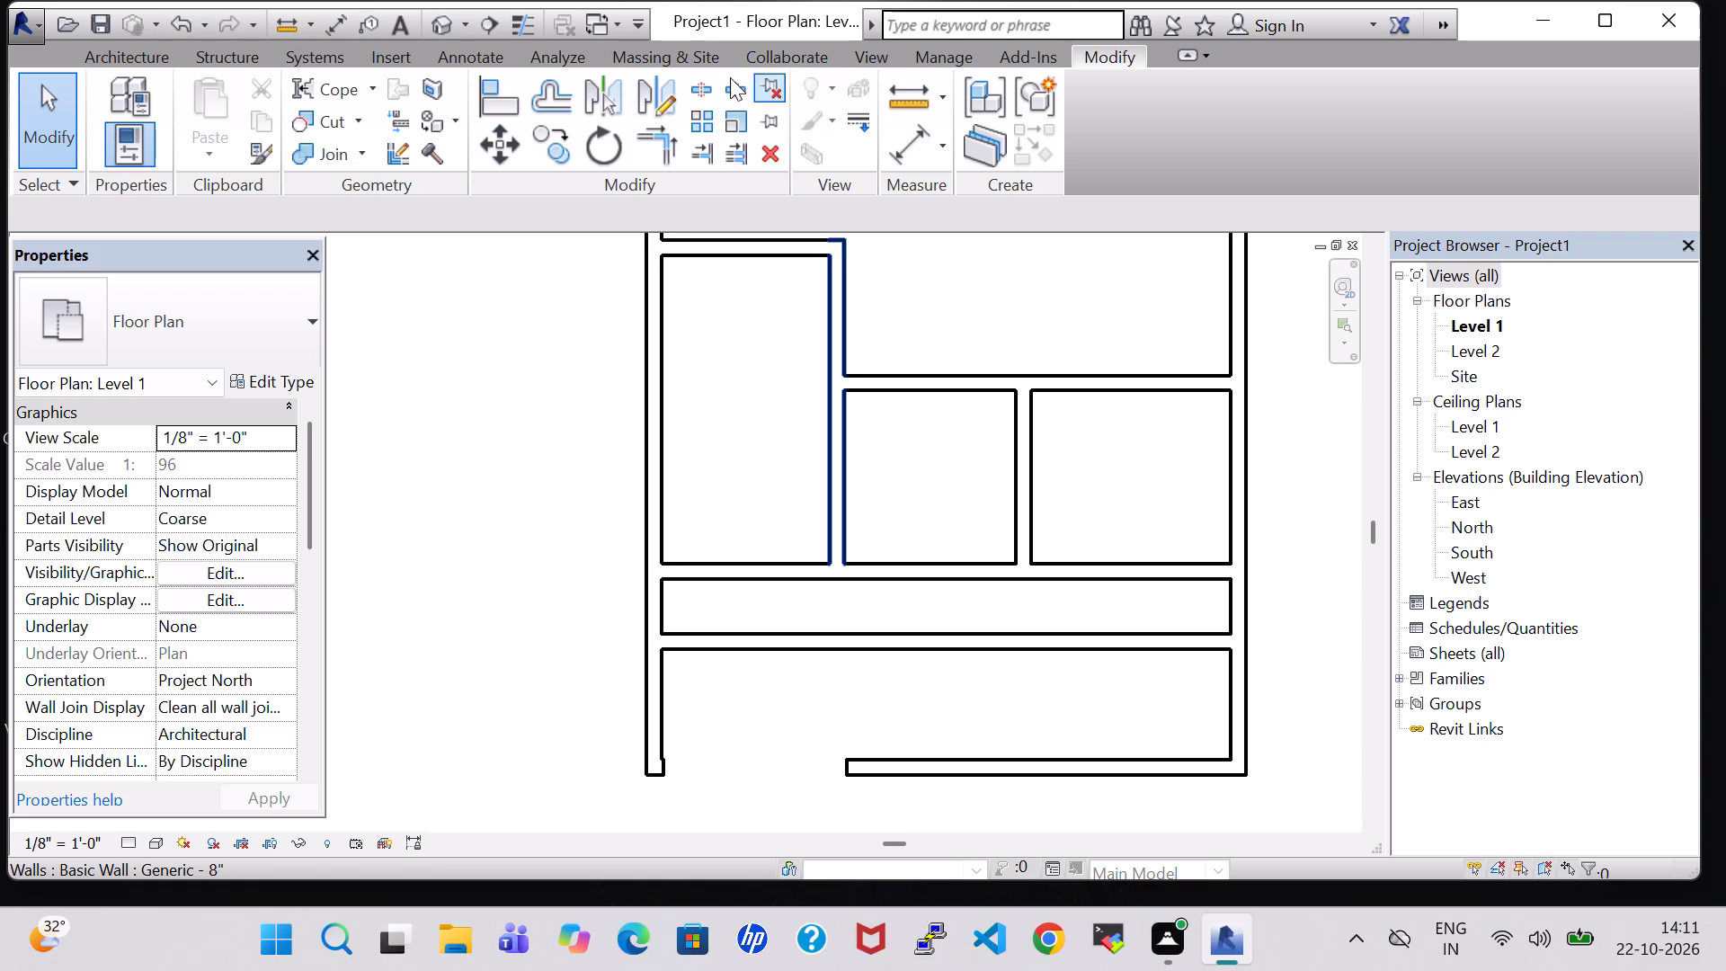
{"action": "left_click", "coordinate": [697, 86]}
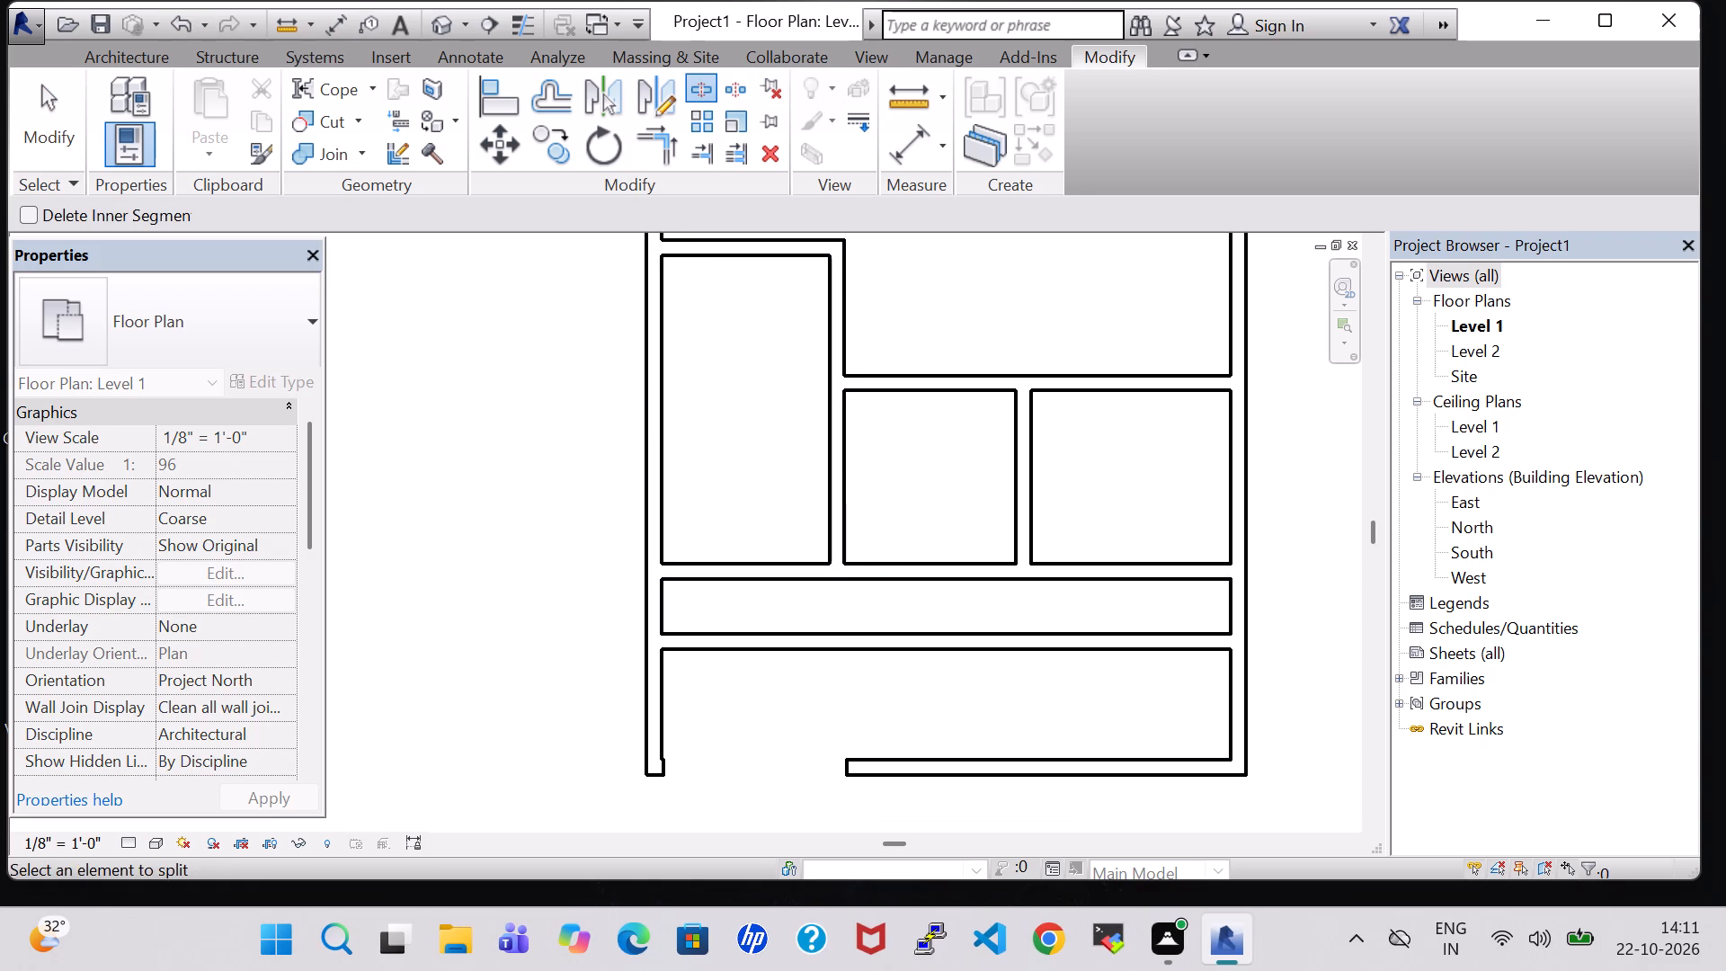
{"action": "left_click", "coordinate": [885, 771]}
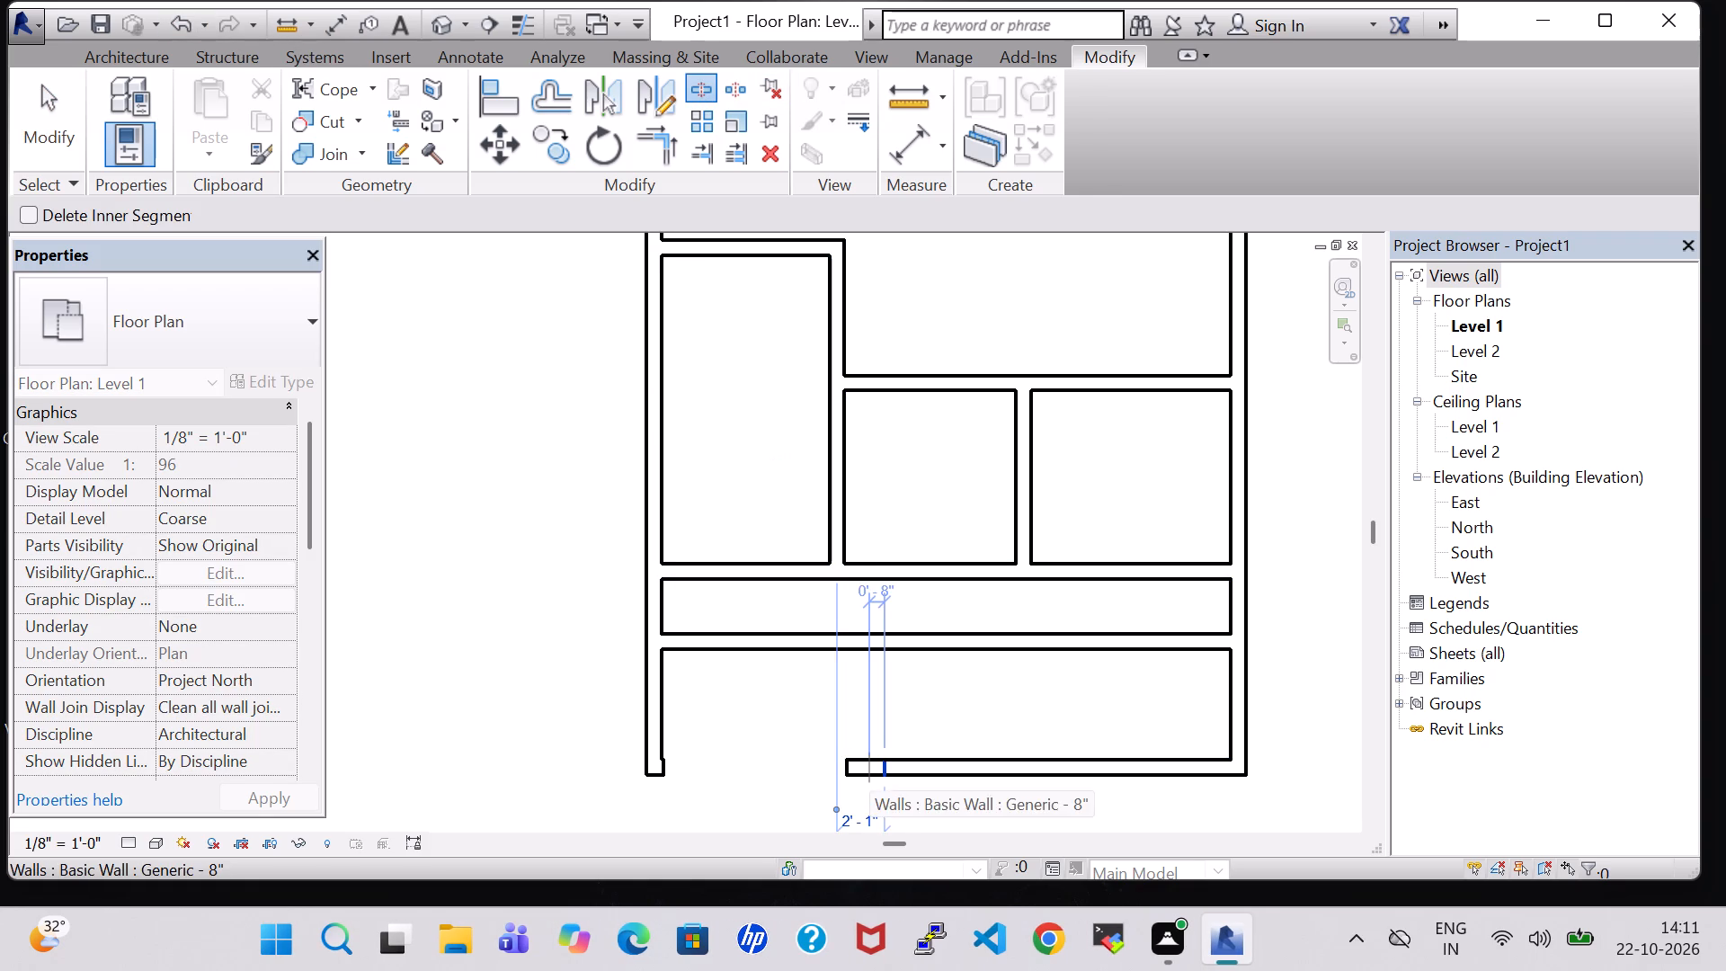
{"action": "key", "text": "Escape"}
{"action": "key", "text": "Escape"}
{"action": "left_click", "coordinate": [867, 774]}
{"action": "key", "text": "Delete"}
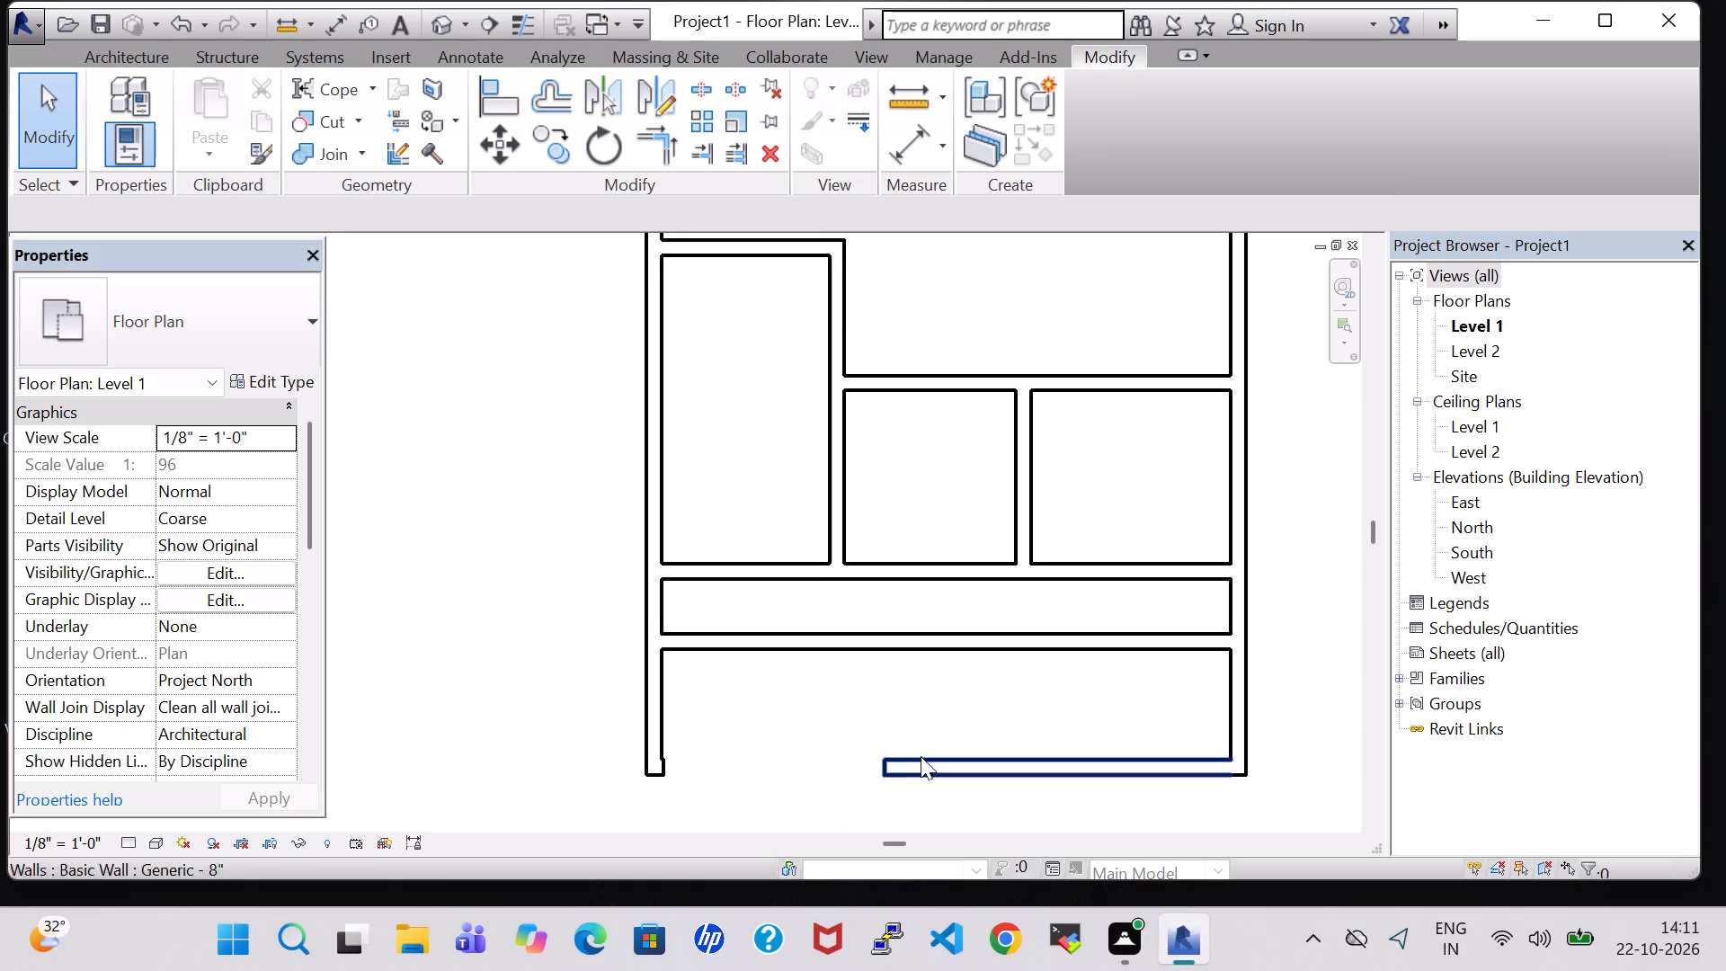
Nudge the southernmost interior east-west wall southward, to about 4'-9" from the south outer wall.
{"action": "scroll", "coordinate": [1045, 646], "scroll_direction": "down", "scroll_amount": 1}
{"action": "left_click", "coordinate": [1045, 646]}
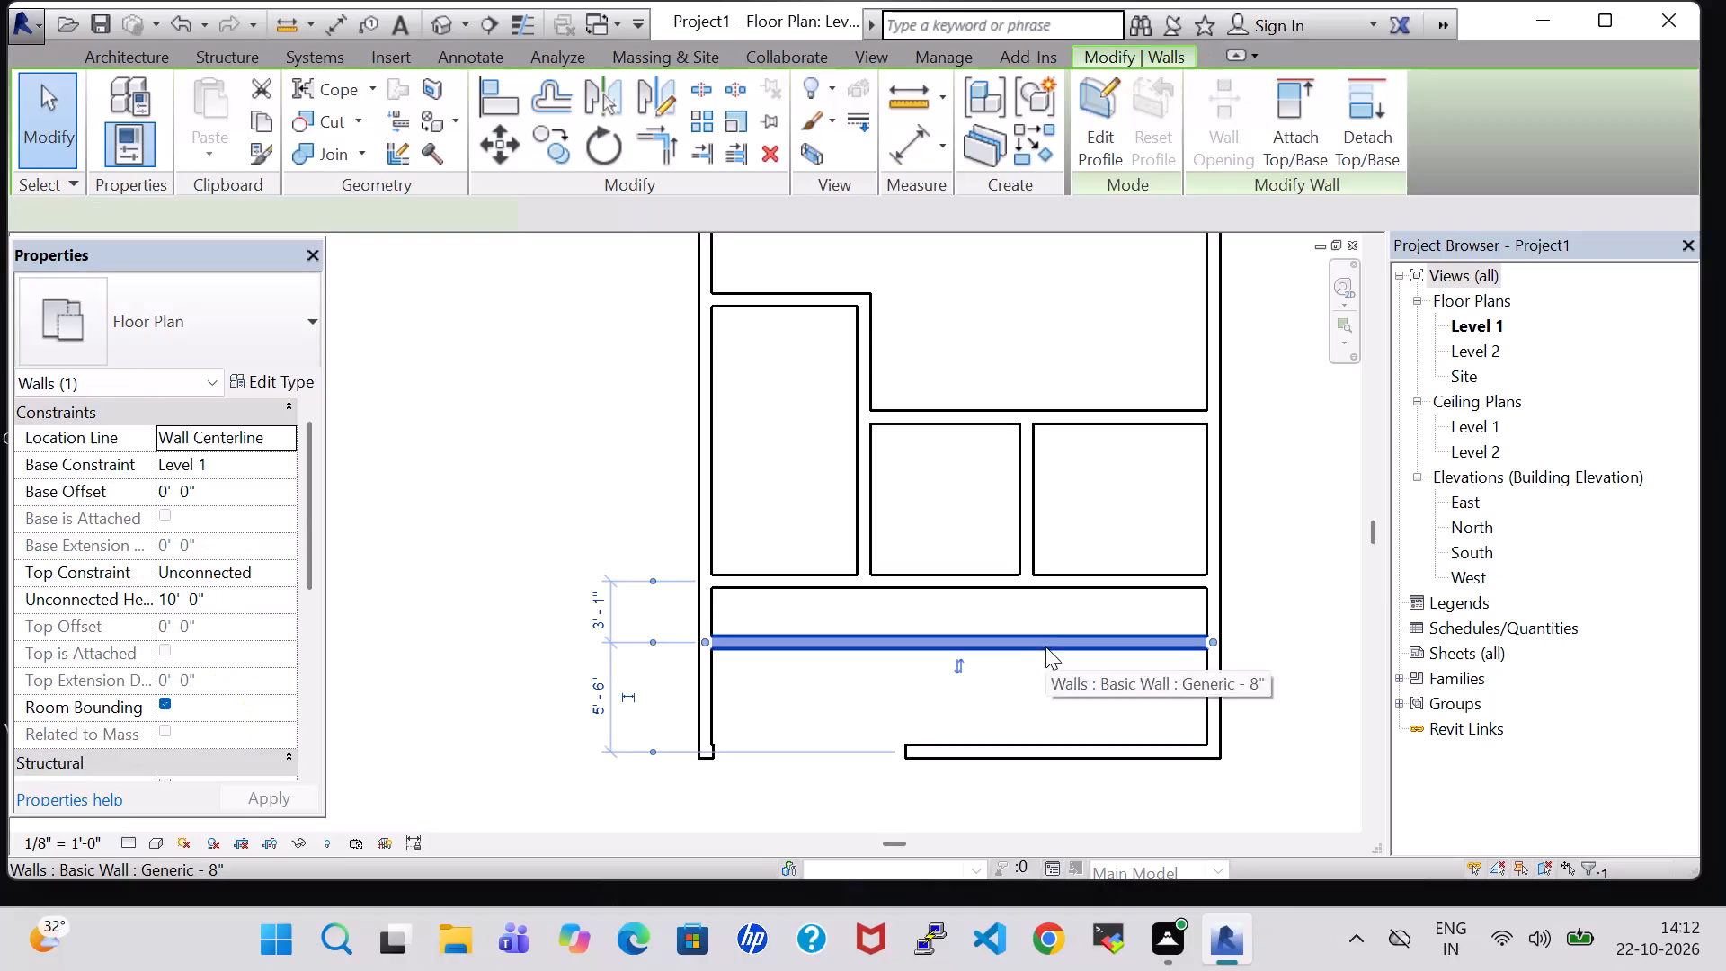
{"action": "key", "text": "Down"}
{"action": "key", "text": "Down"}
{"action": "key", "text": "Down"}
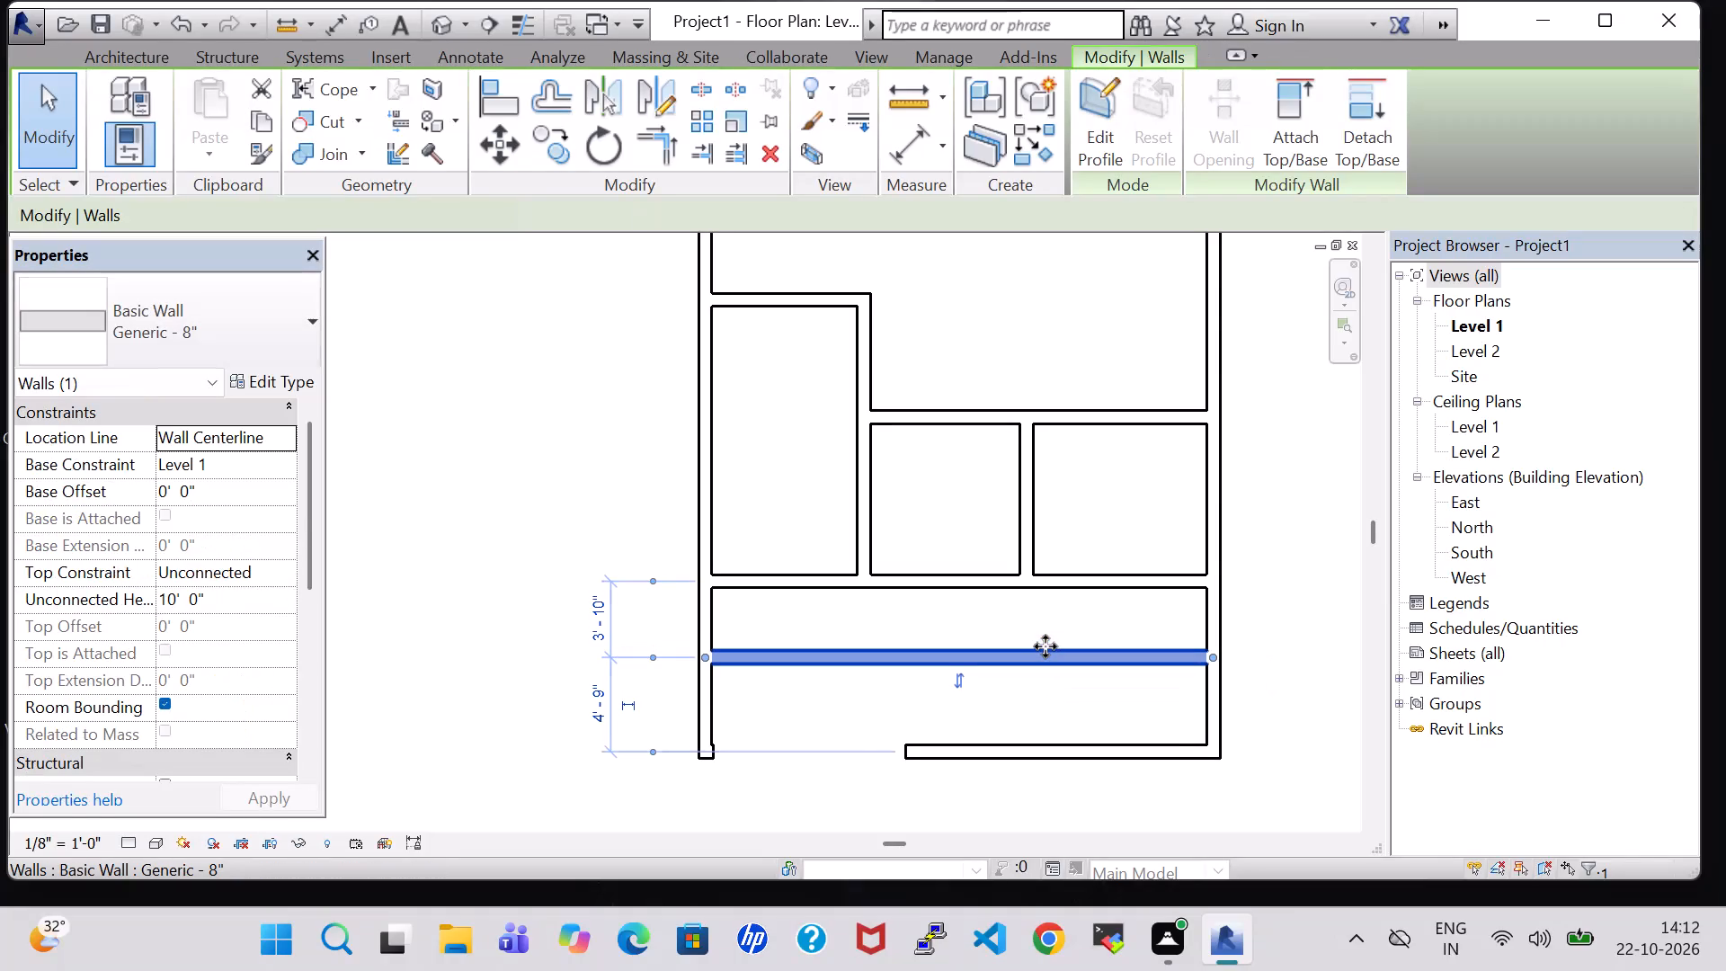
Nudge the east-west wall directly south of the three rooms slightly southward, to about 3'-7" from the wall south of it.
{"action": "left_click", "coordinate": [950, 574]}
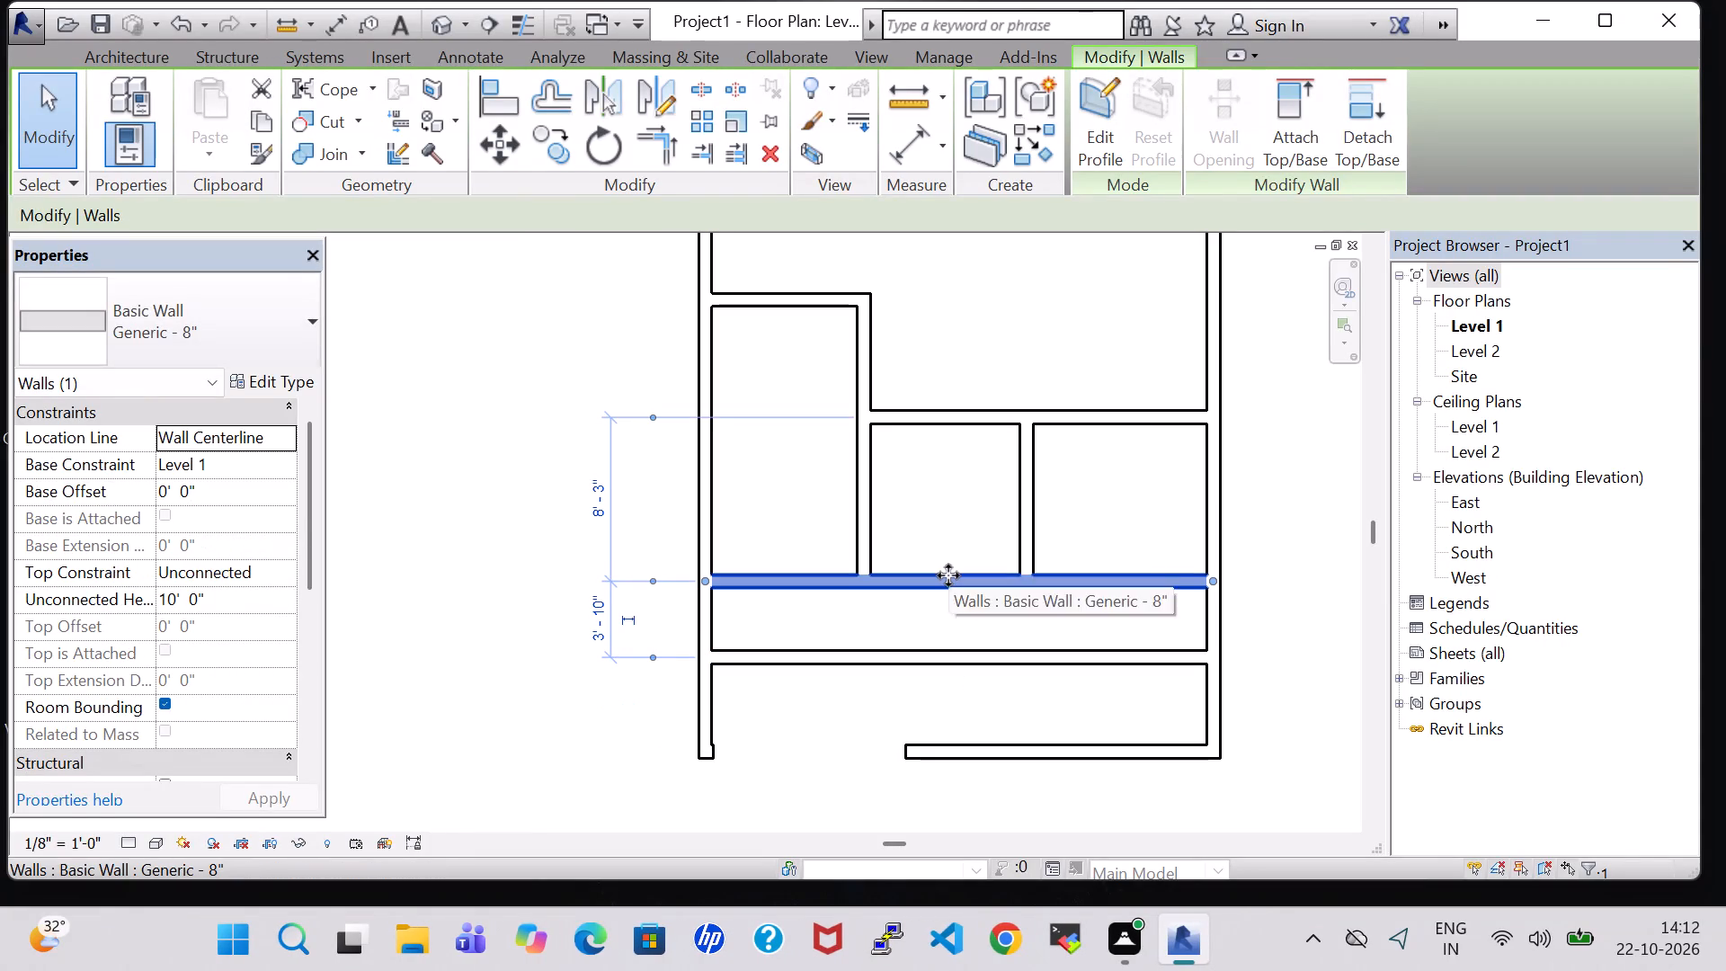
{"action": "key", "text": "Down"}
{"action": "left_click", "coordinate": [485, 614]}
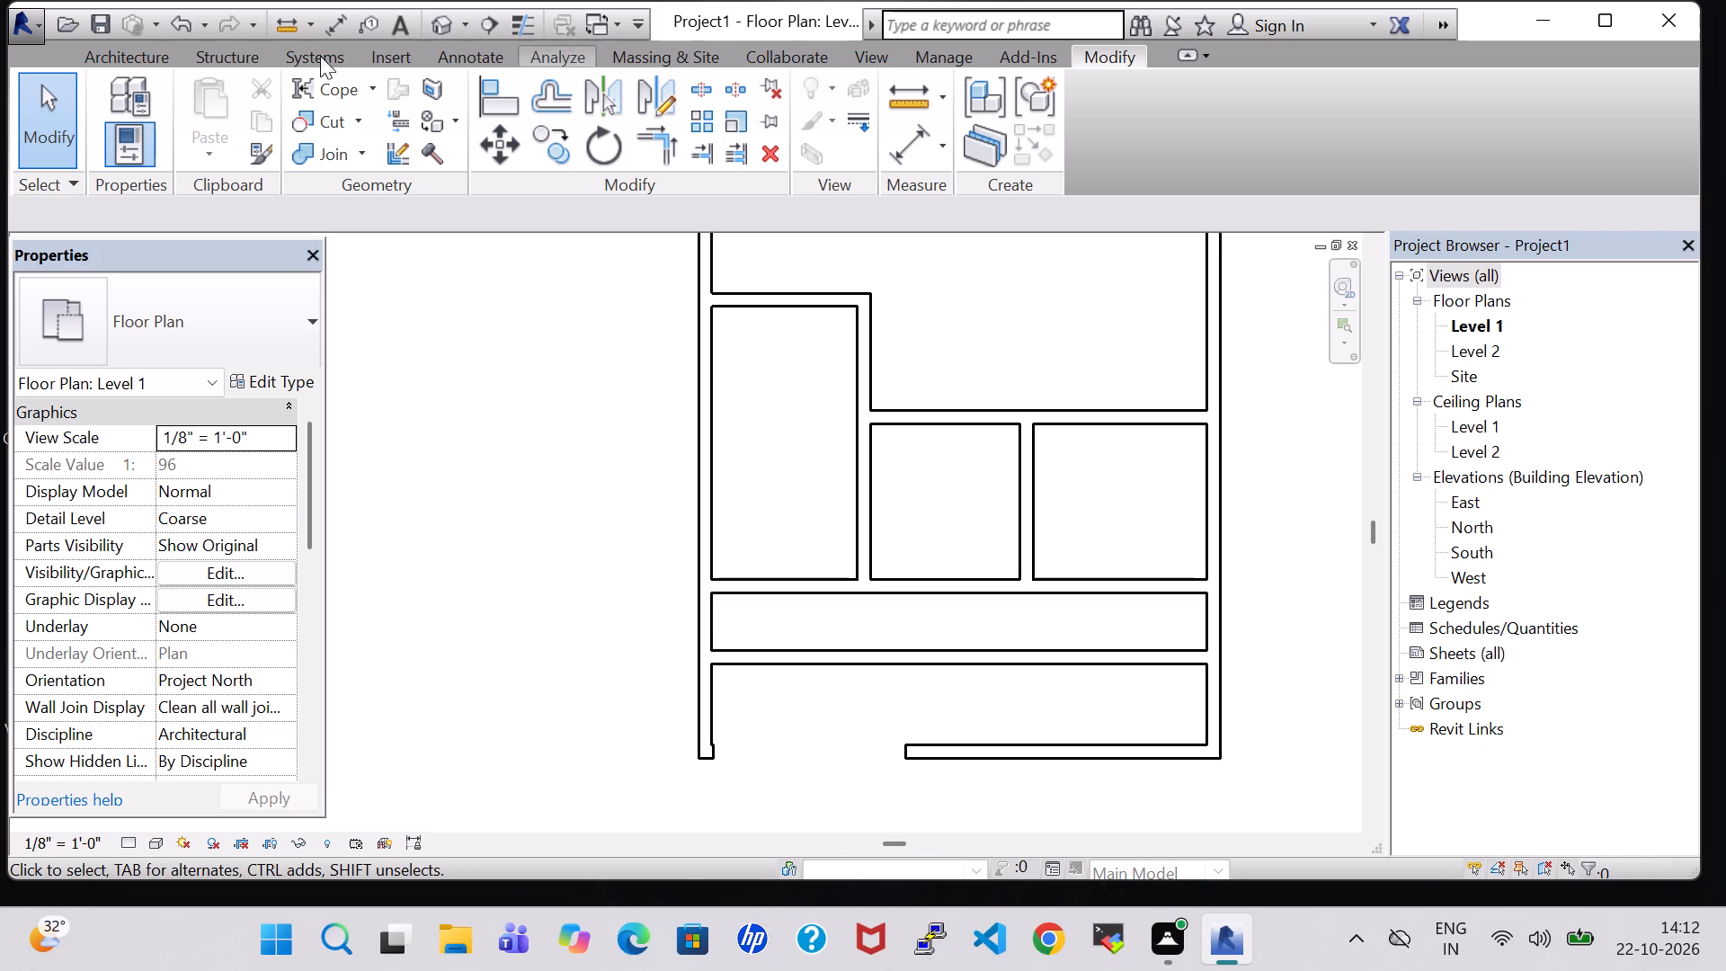
Draw a room separation line from the east edge of the south wall opening north to the wall below the three rooms.
{"action": "left_click", "coordinate": [115, 56]}
{"action": "left_click", "coordinate": [914, 120]}
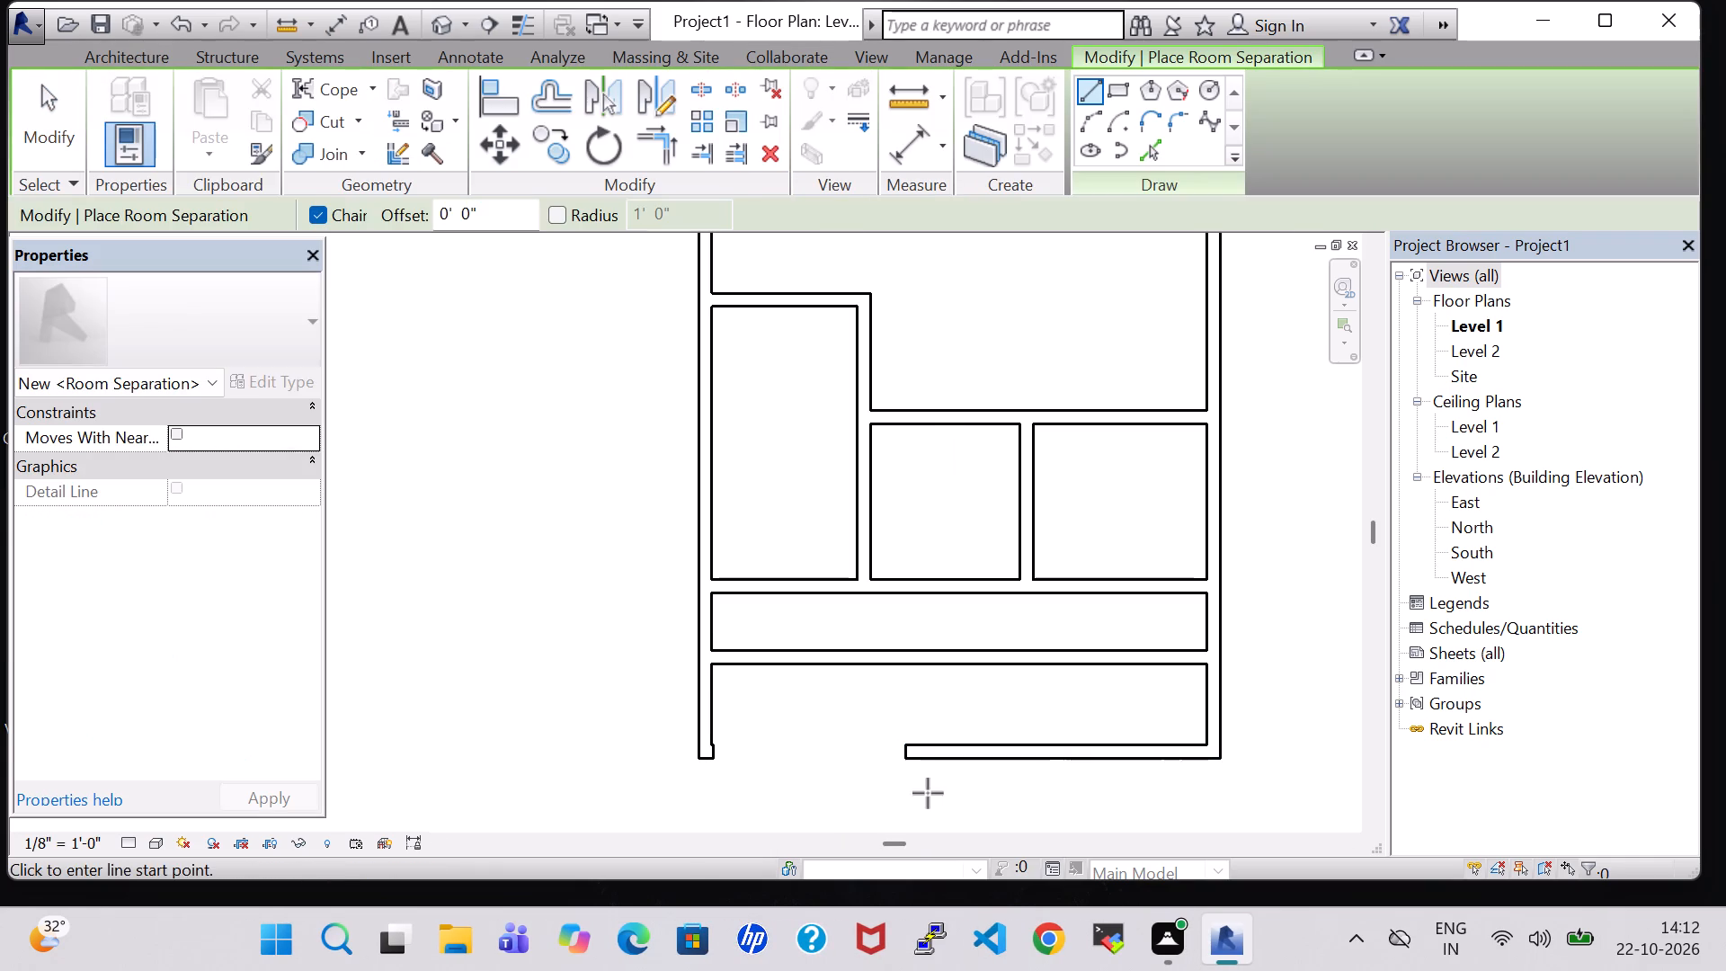
{"action": "scroll", "coordinate": [928, 793], "scroll_direction": "up", "scroll_amount": 3}
{"action": "left_click", "coordinate": [892, 745]}
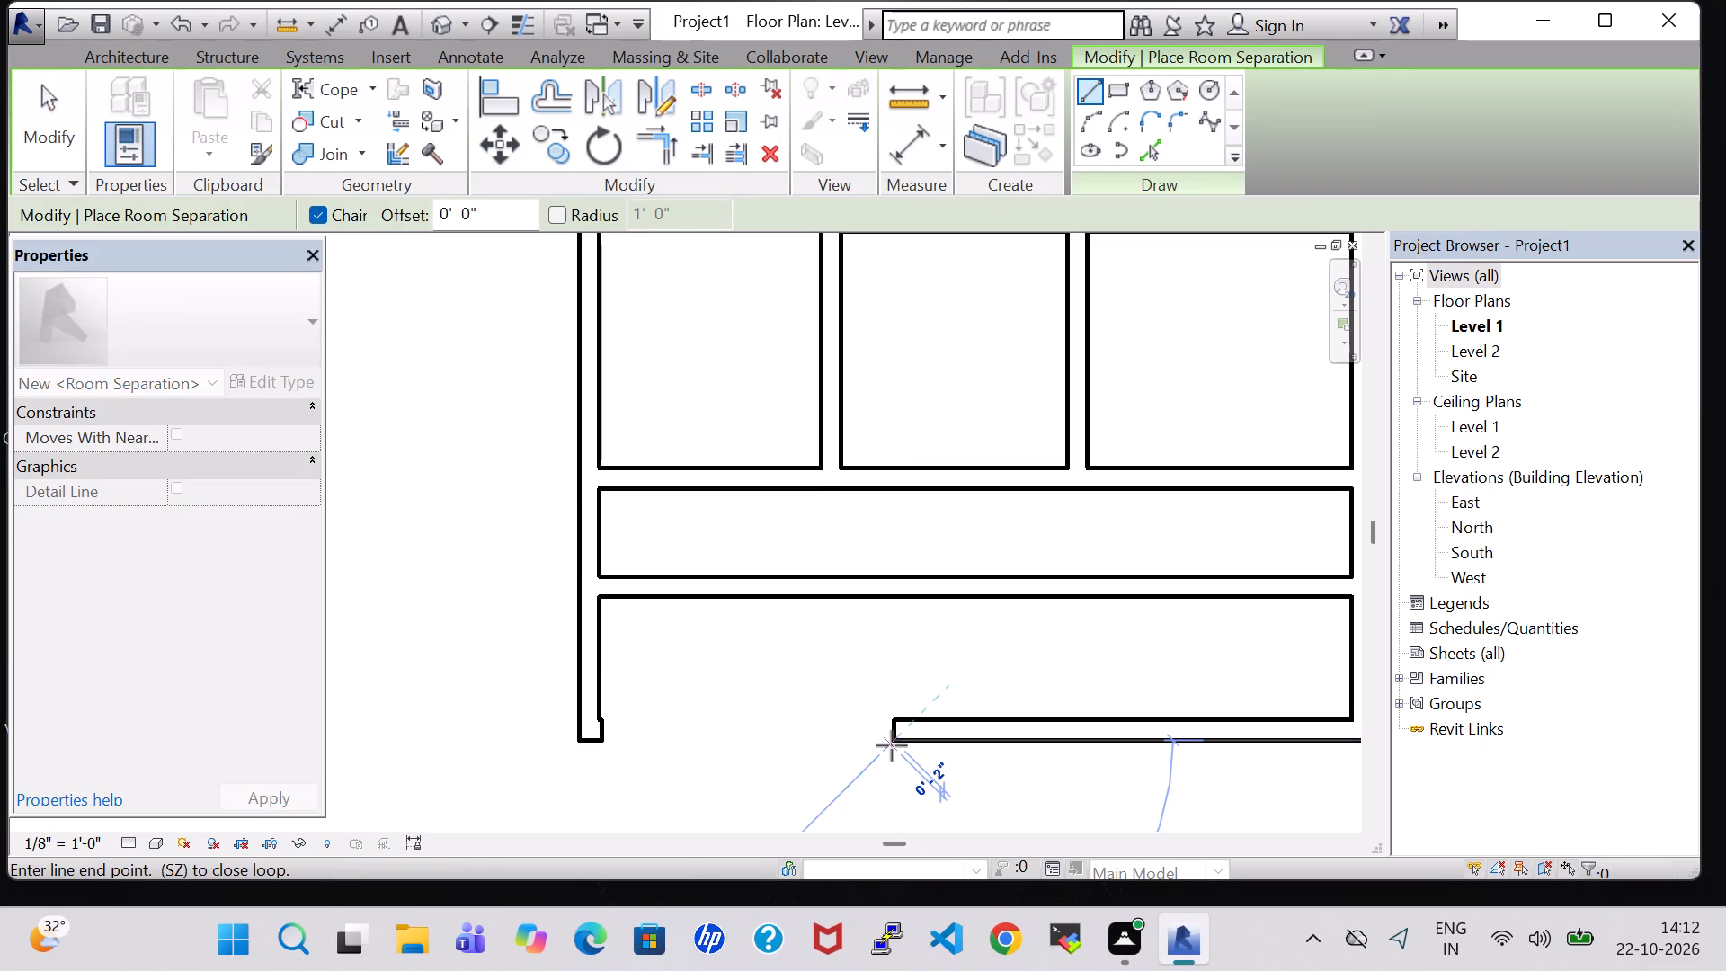
{"action": "left_click", "coordinate": [893, 494]}
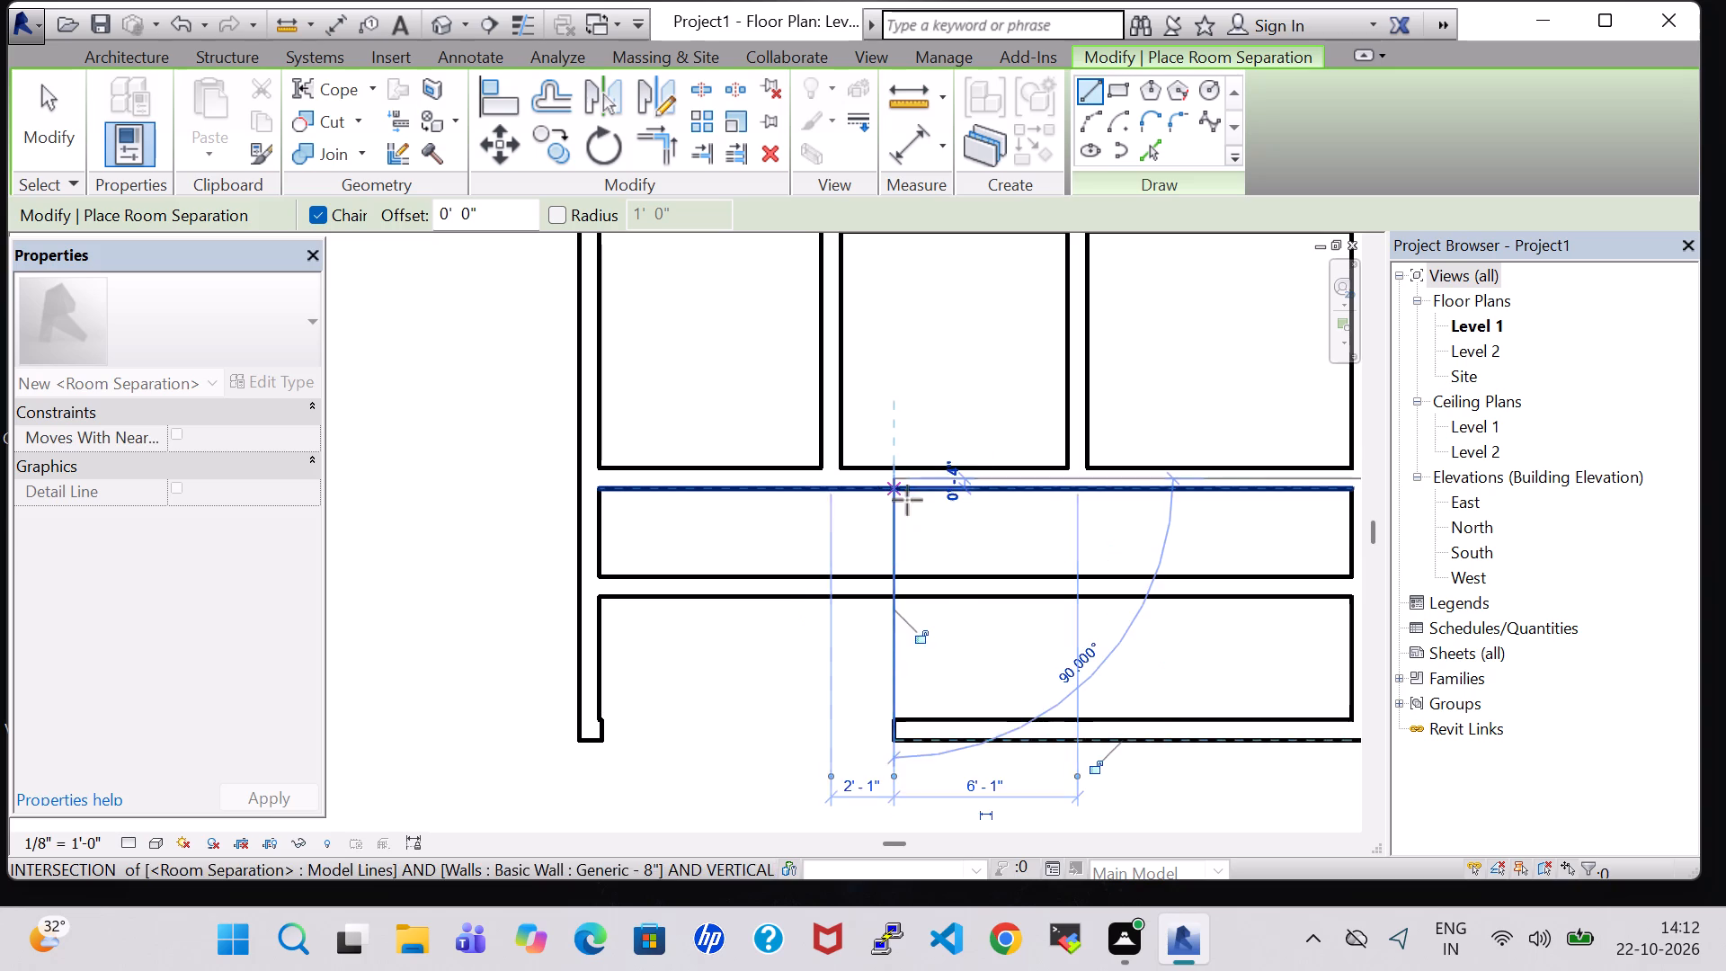
{"action": "key", "text": "Escape"}
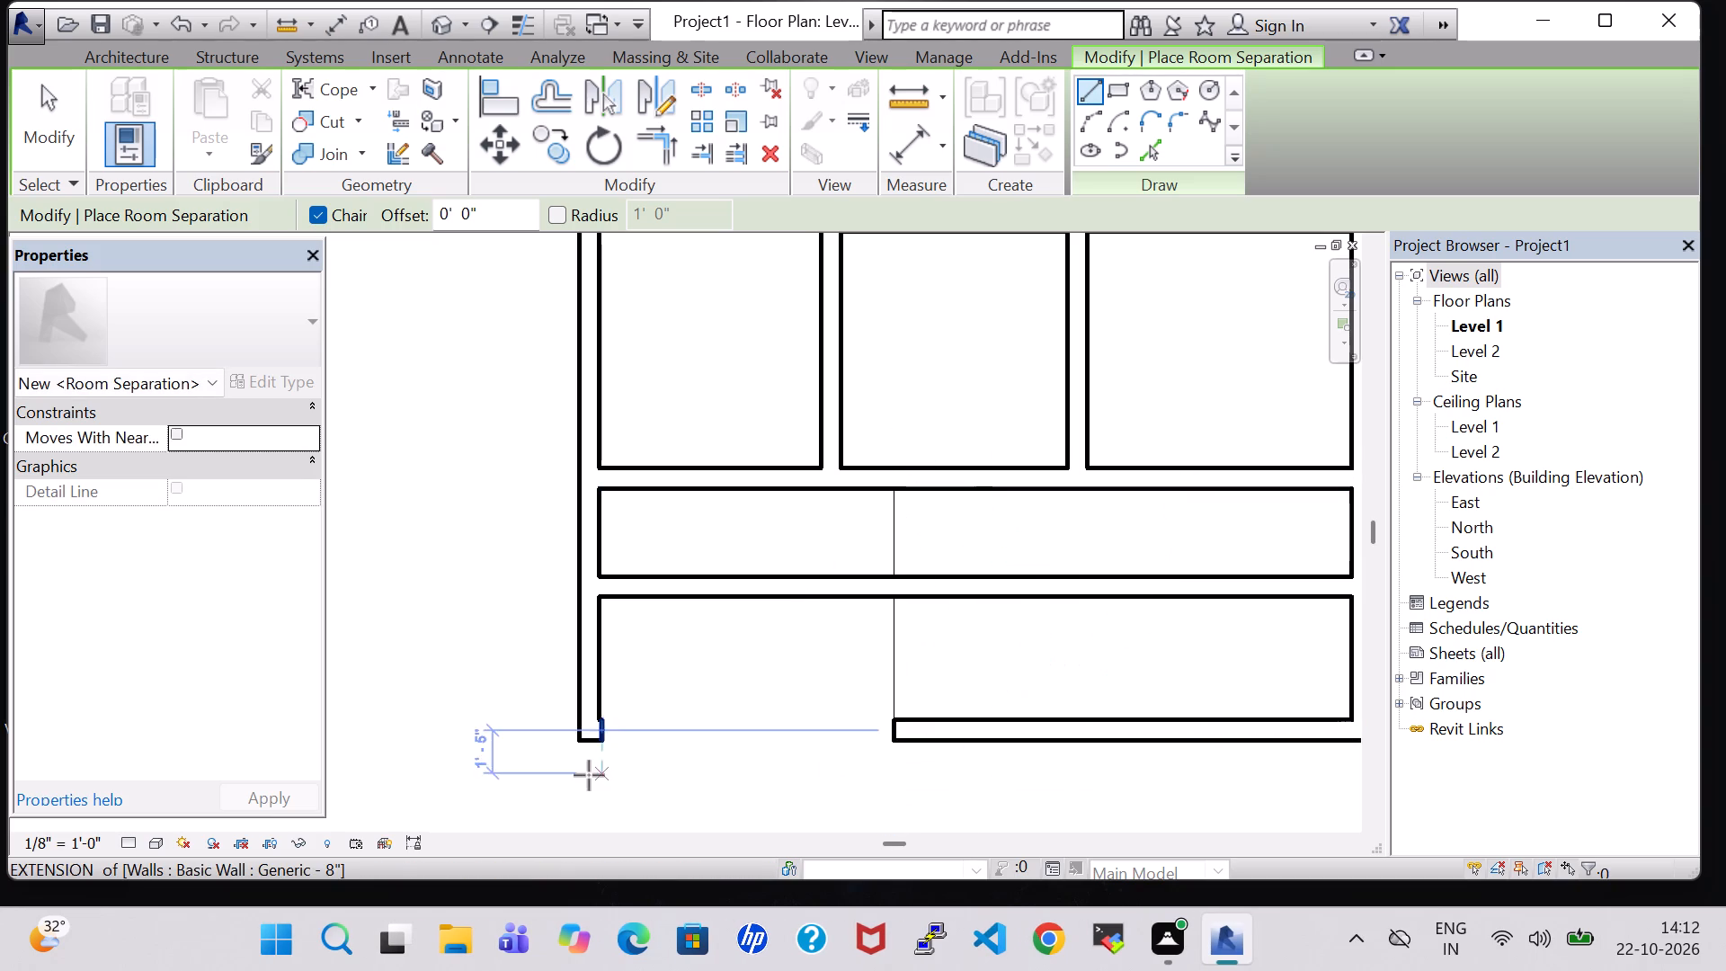
Draw an east-west room separation line about 9'-8" long across the opening in the south outer wall.
{"action": "left_click", "coordinate": [601, 743]}
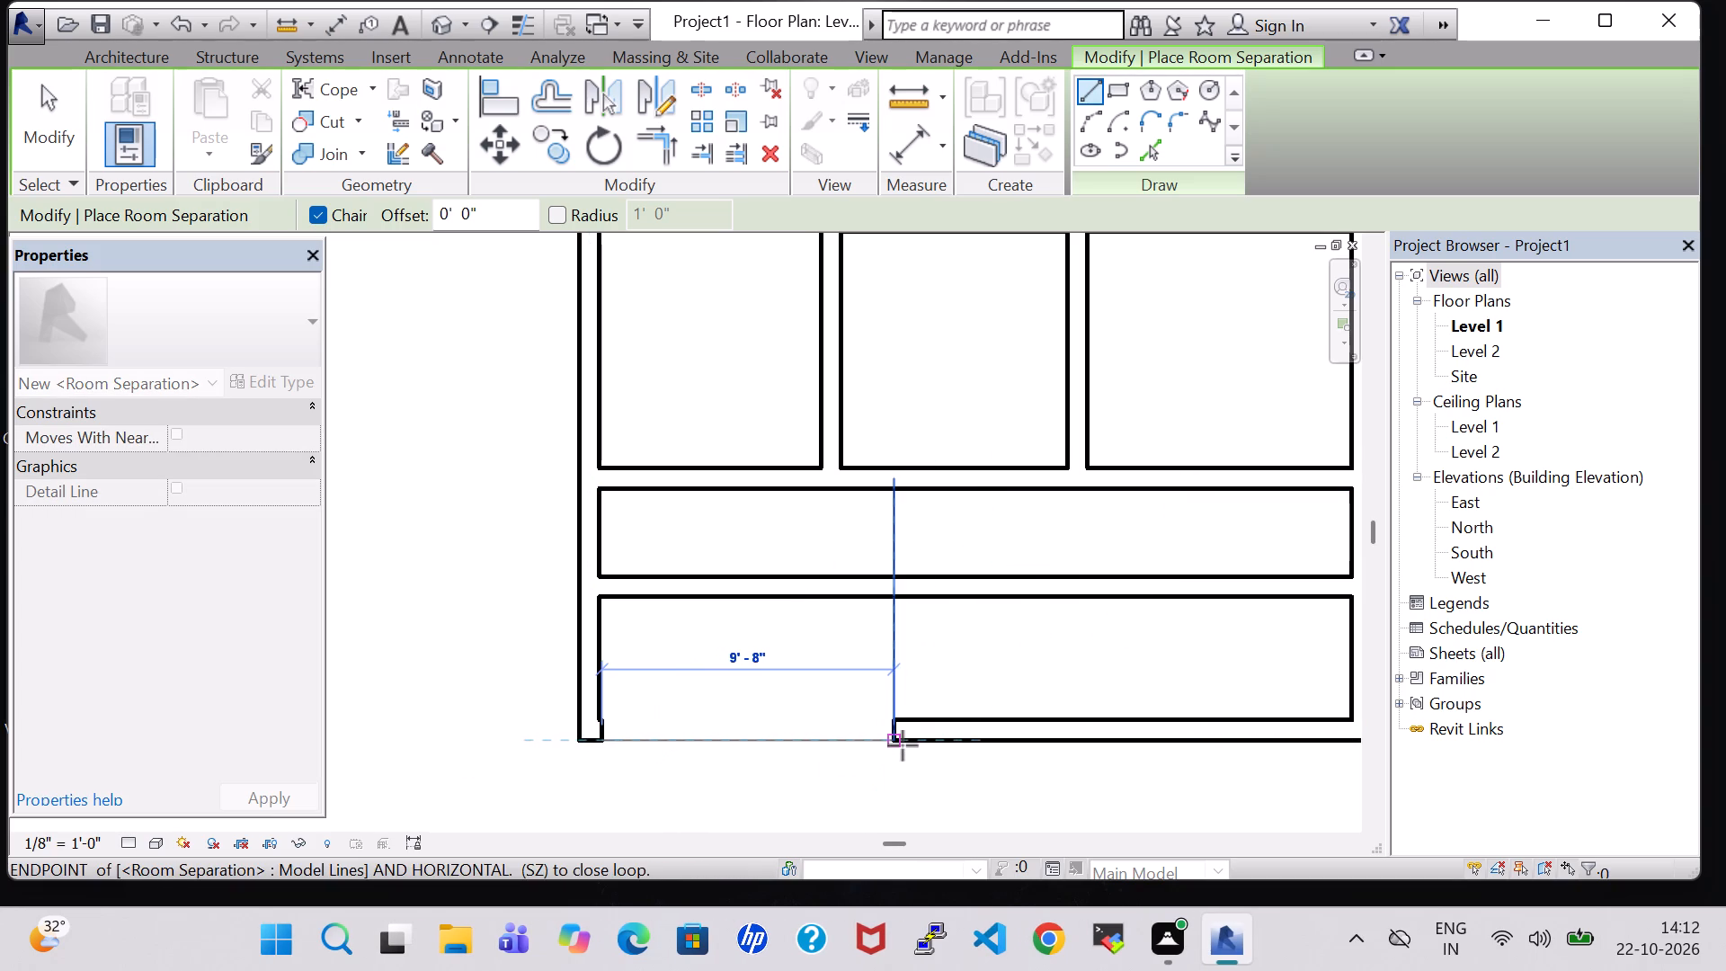
{"action": "left_click", "coordinate": [902, 744]}
{"action": "left_click", "coordinate": [1680, 747]}
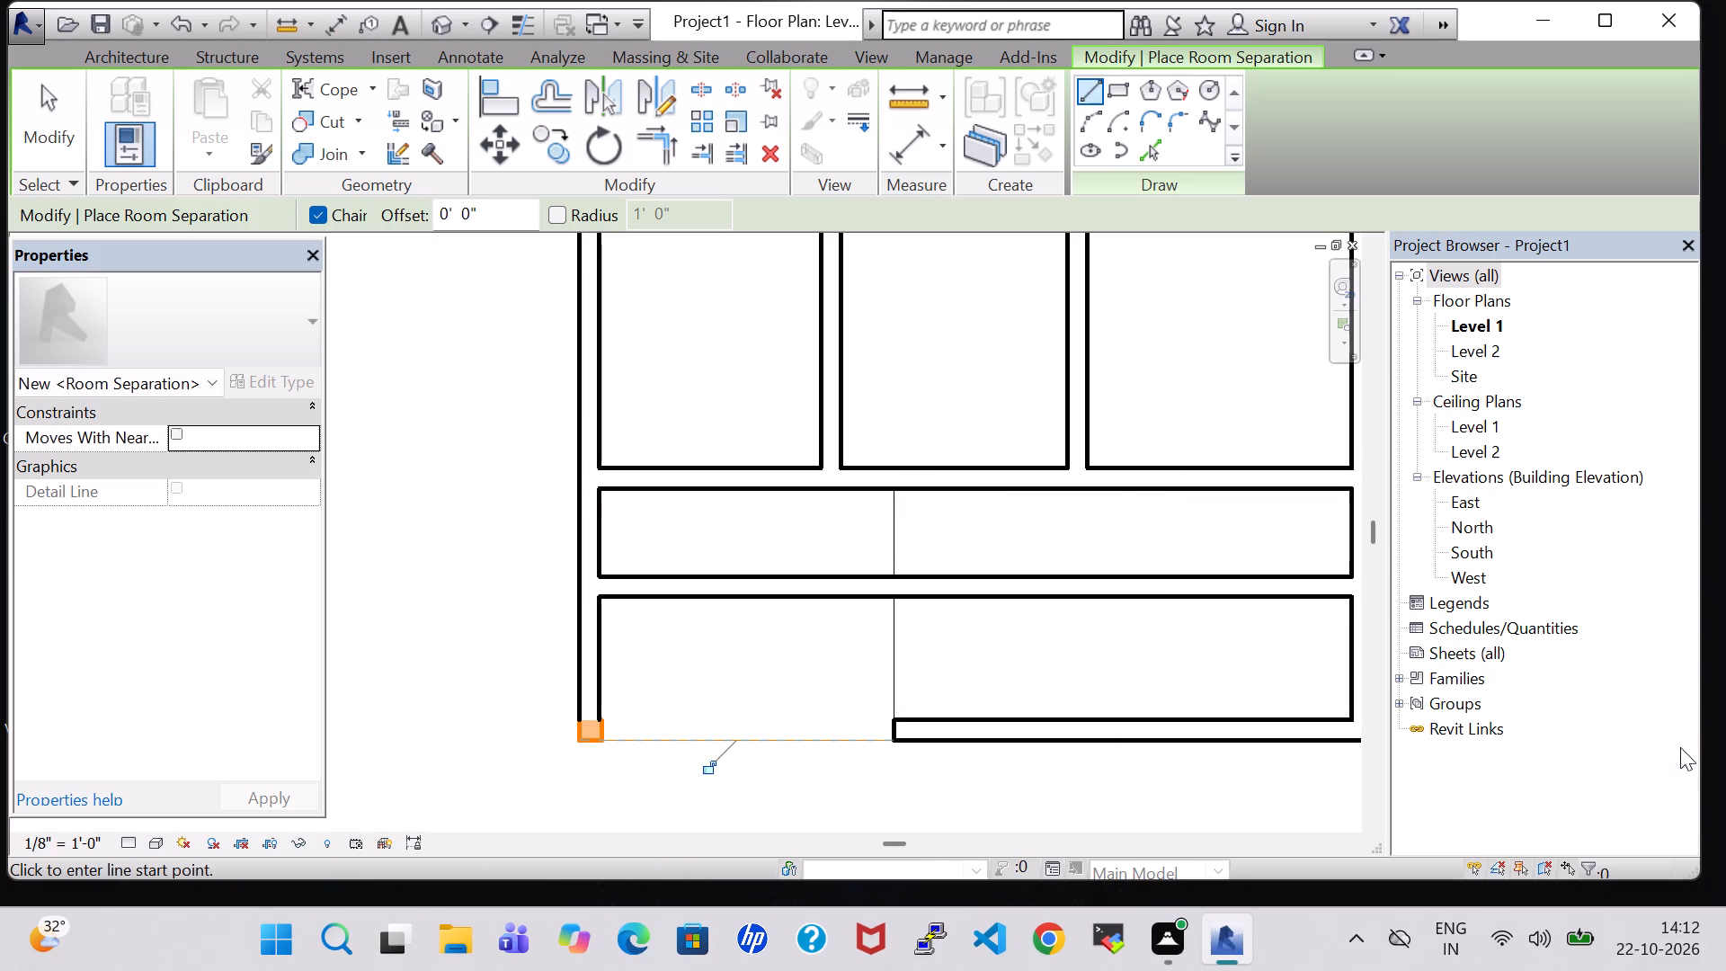
{"action": "key", "text": "Escape"}
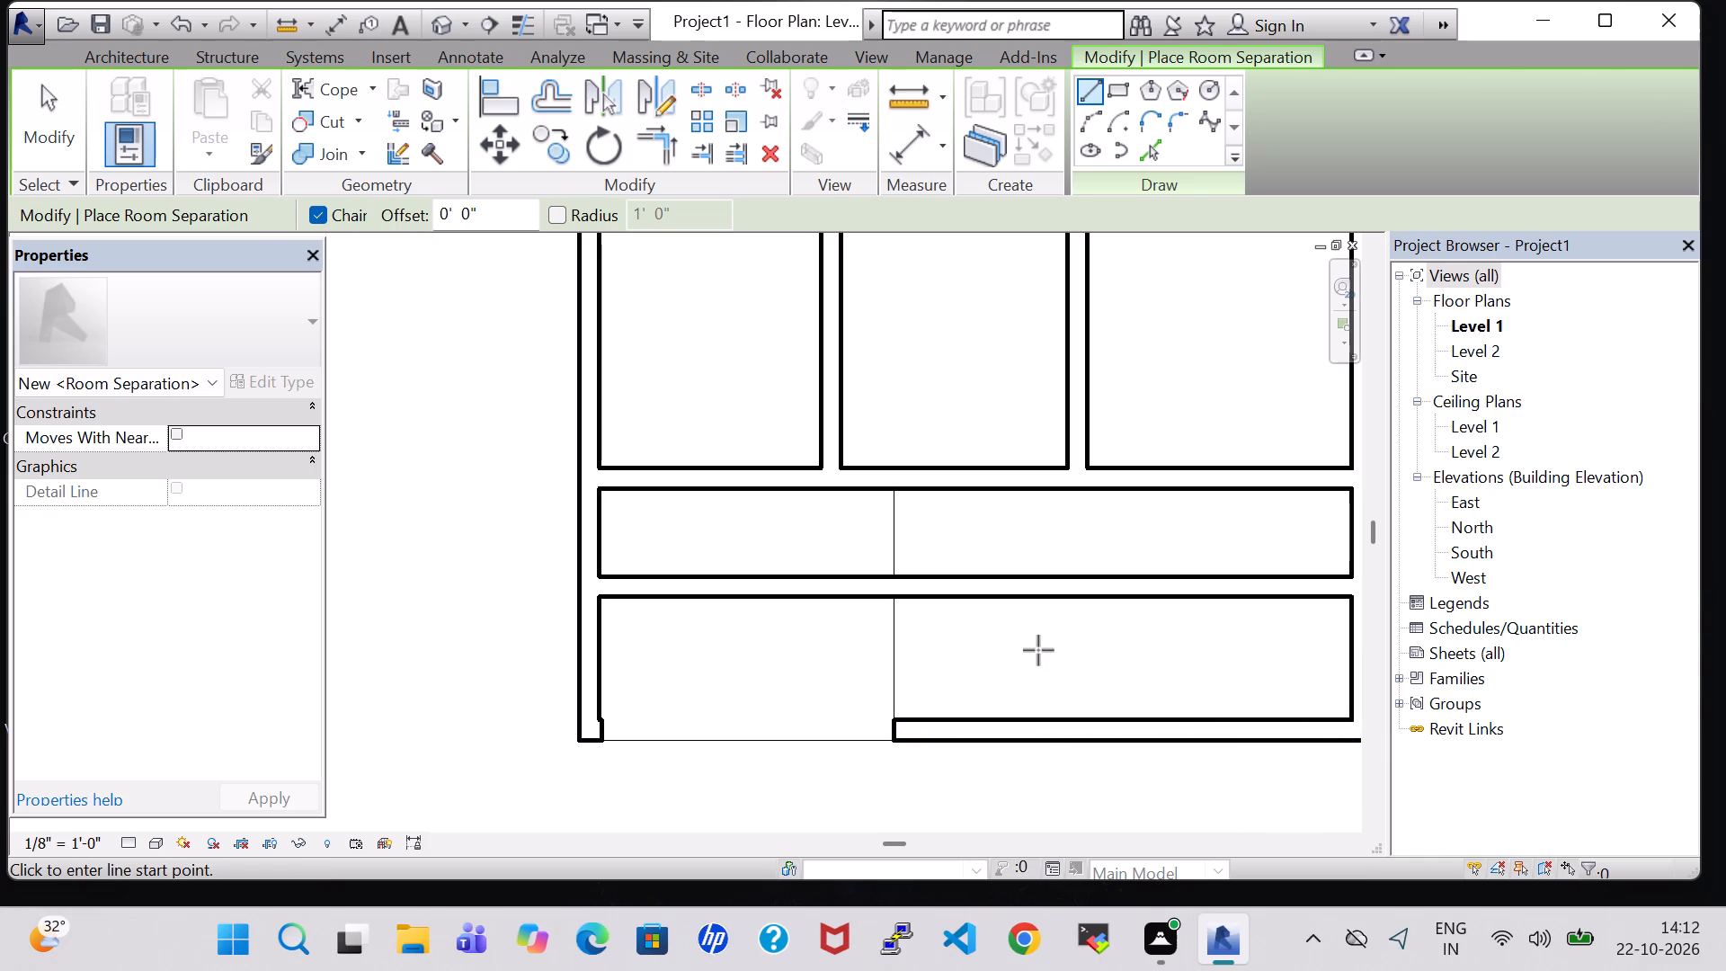
{"action": "key", "text": "Escape"}
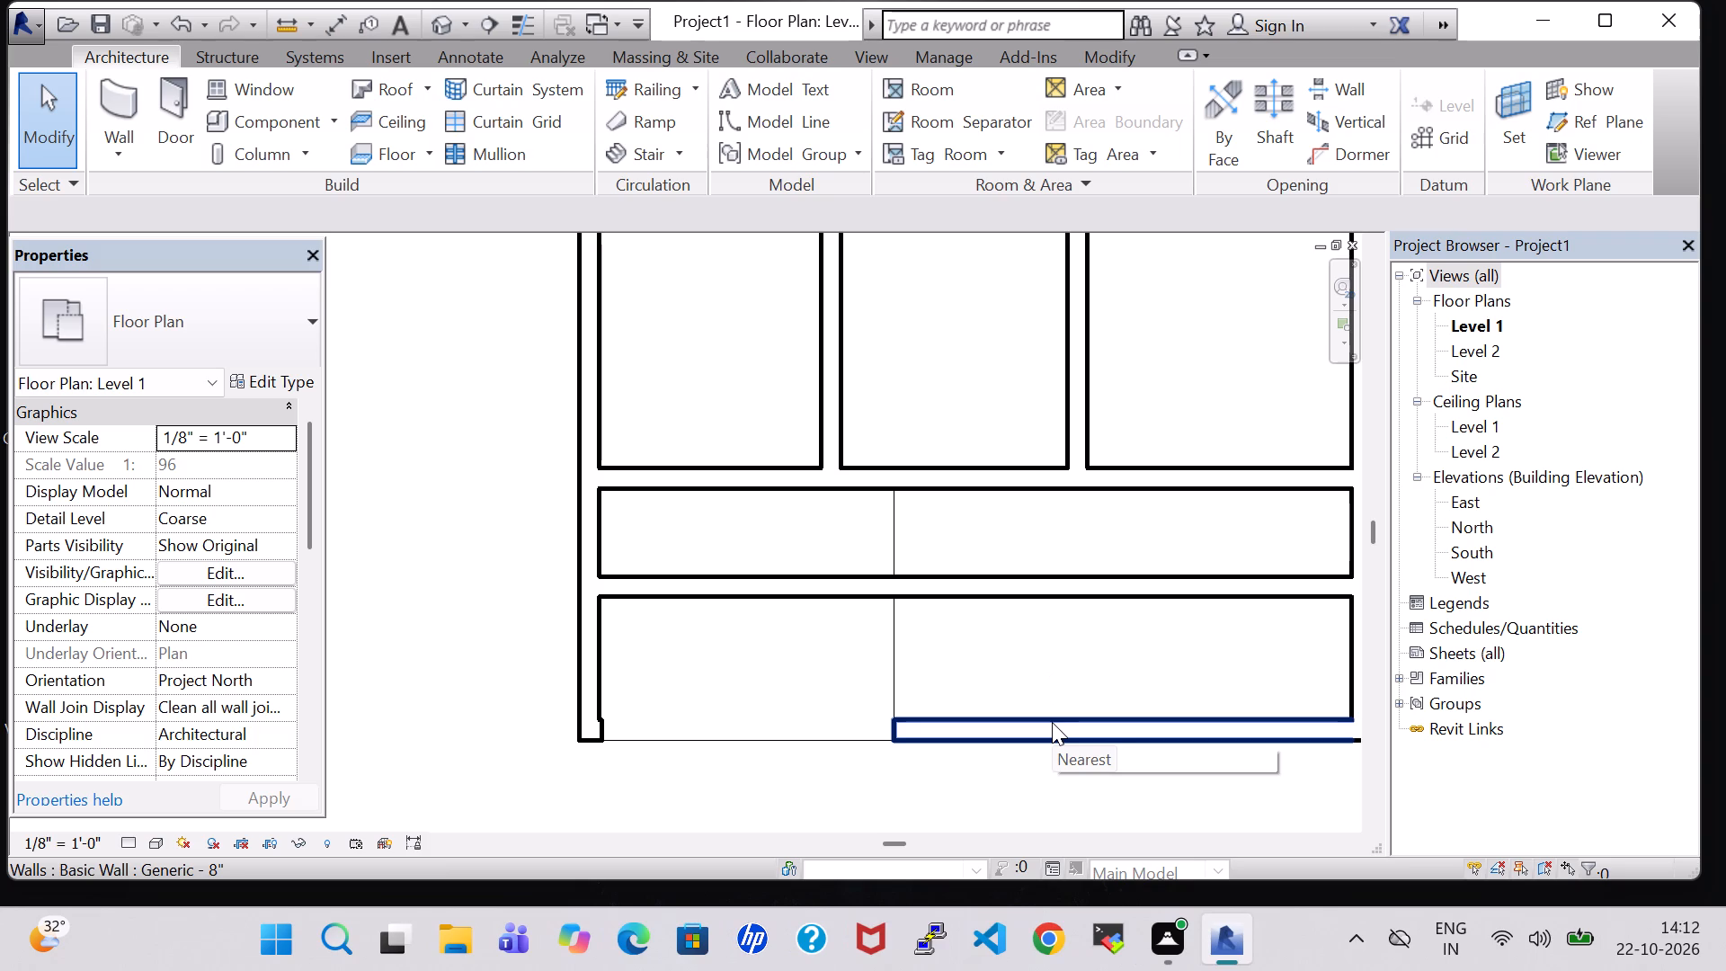
Split the southernmost interior east-west wall with a 0'-1" joint gap at the separation line and near the west wall, deleting the segment between.
{"action": "scroll", "coordinate": [1019, 626], "scroll_direction": "down", "scroll_amount": 1}
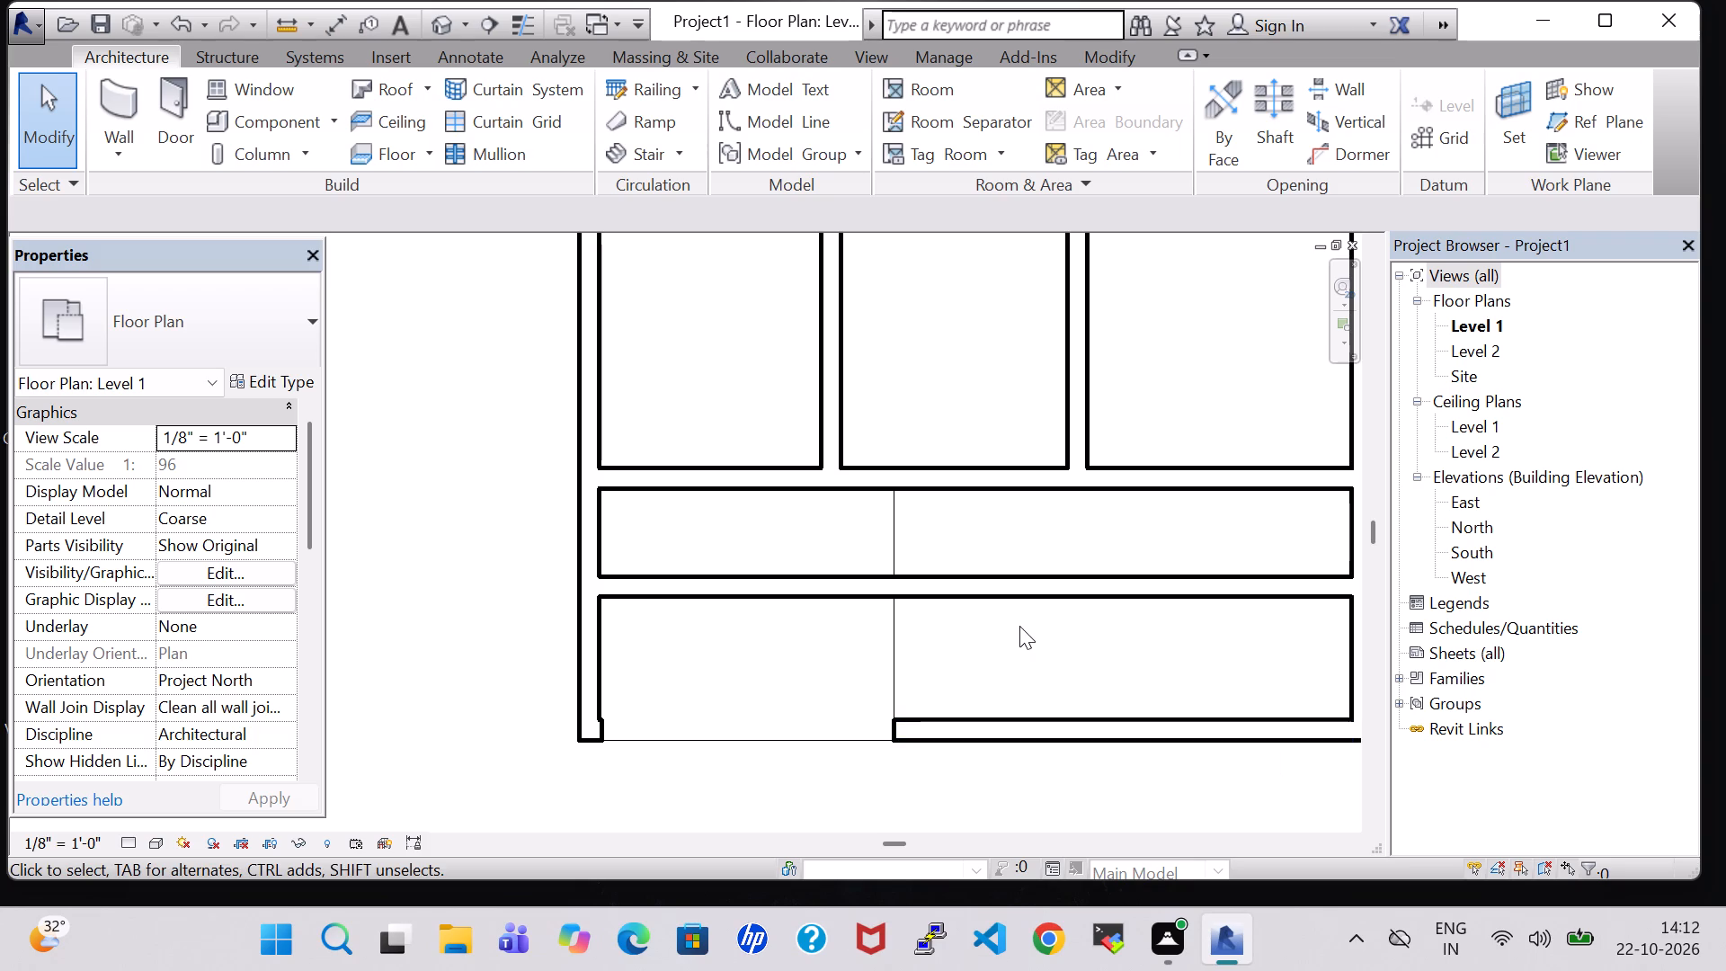
{"action": "left_click", "coordinate": [1119, 64]}
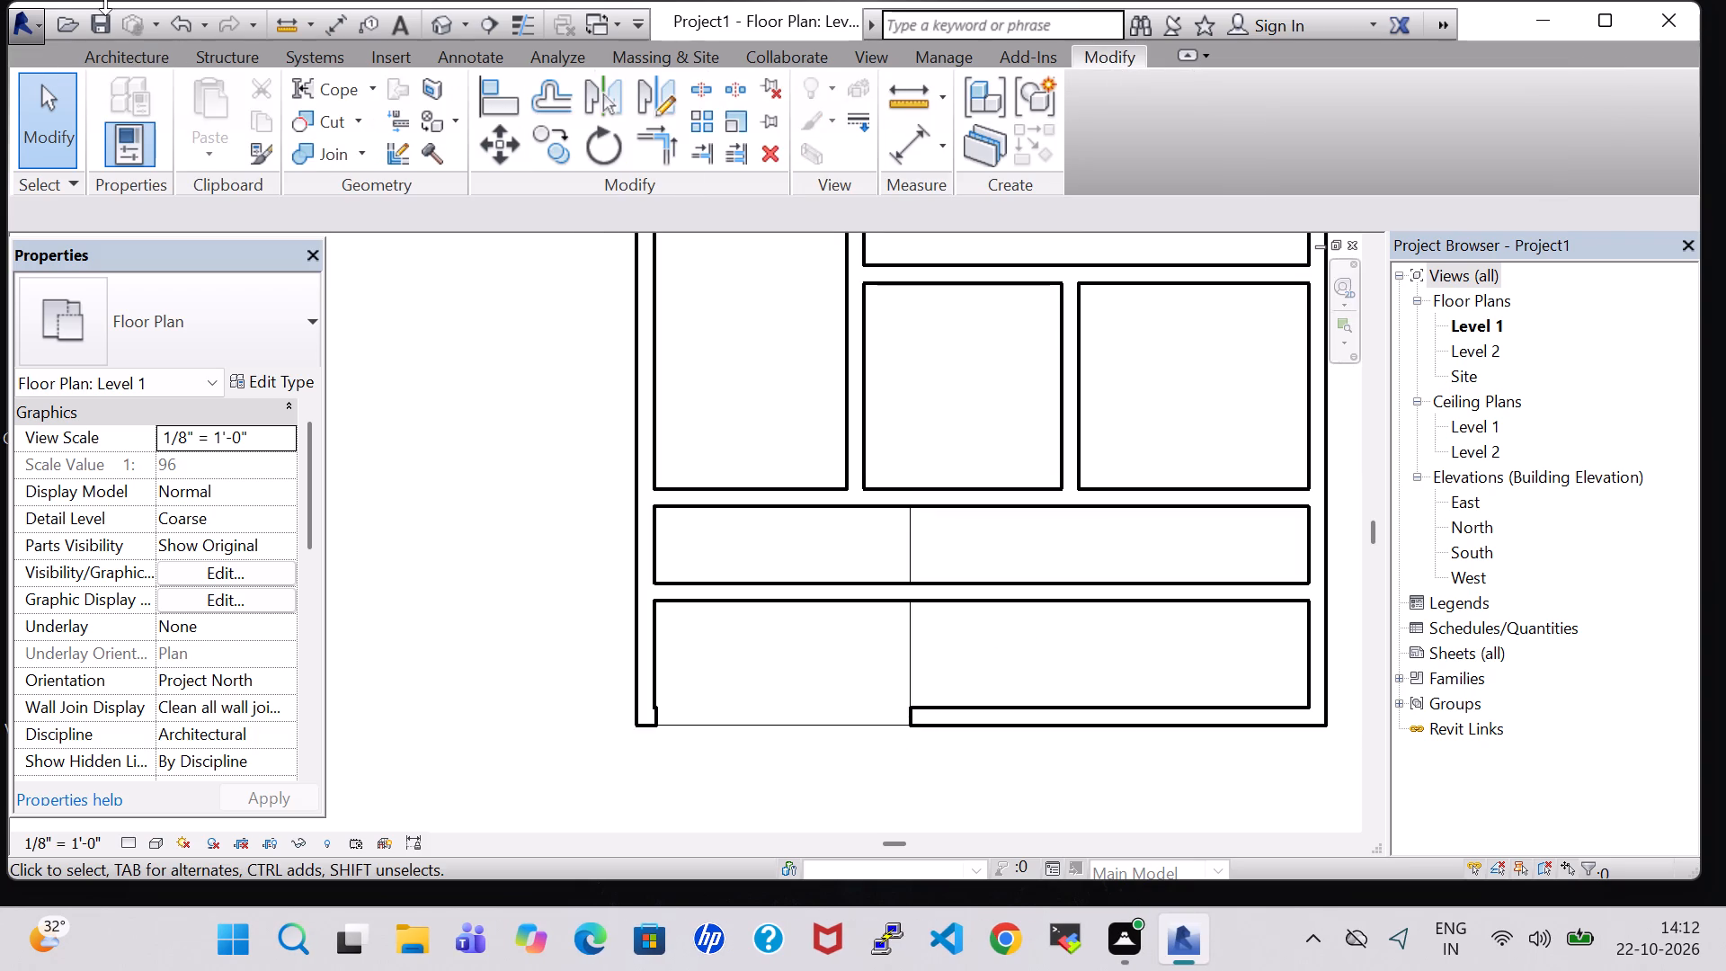
{"action": "left_click", "coordinate": [749, 93]}
{"action": "scroll", "coordinate": [911, 609], "scroll_direction": "up", "scroll_amount": 4}
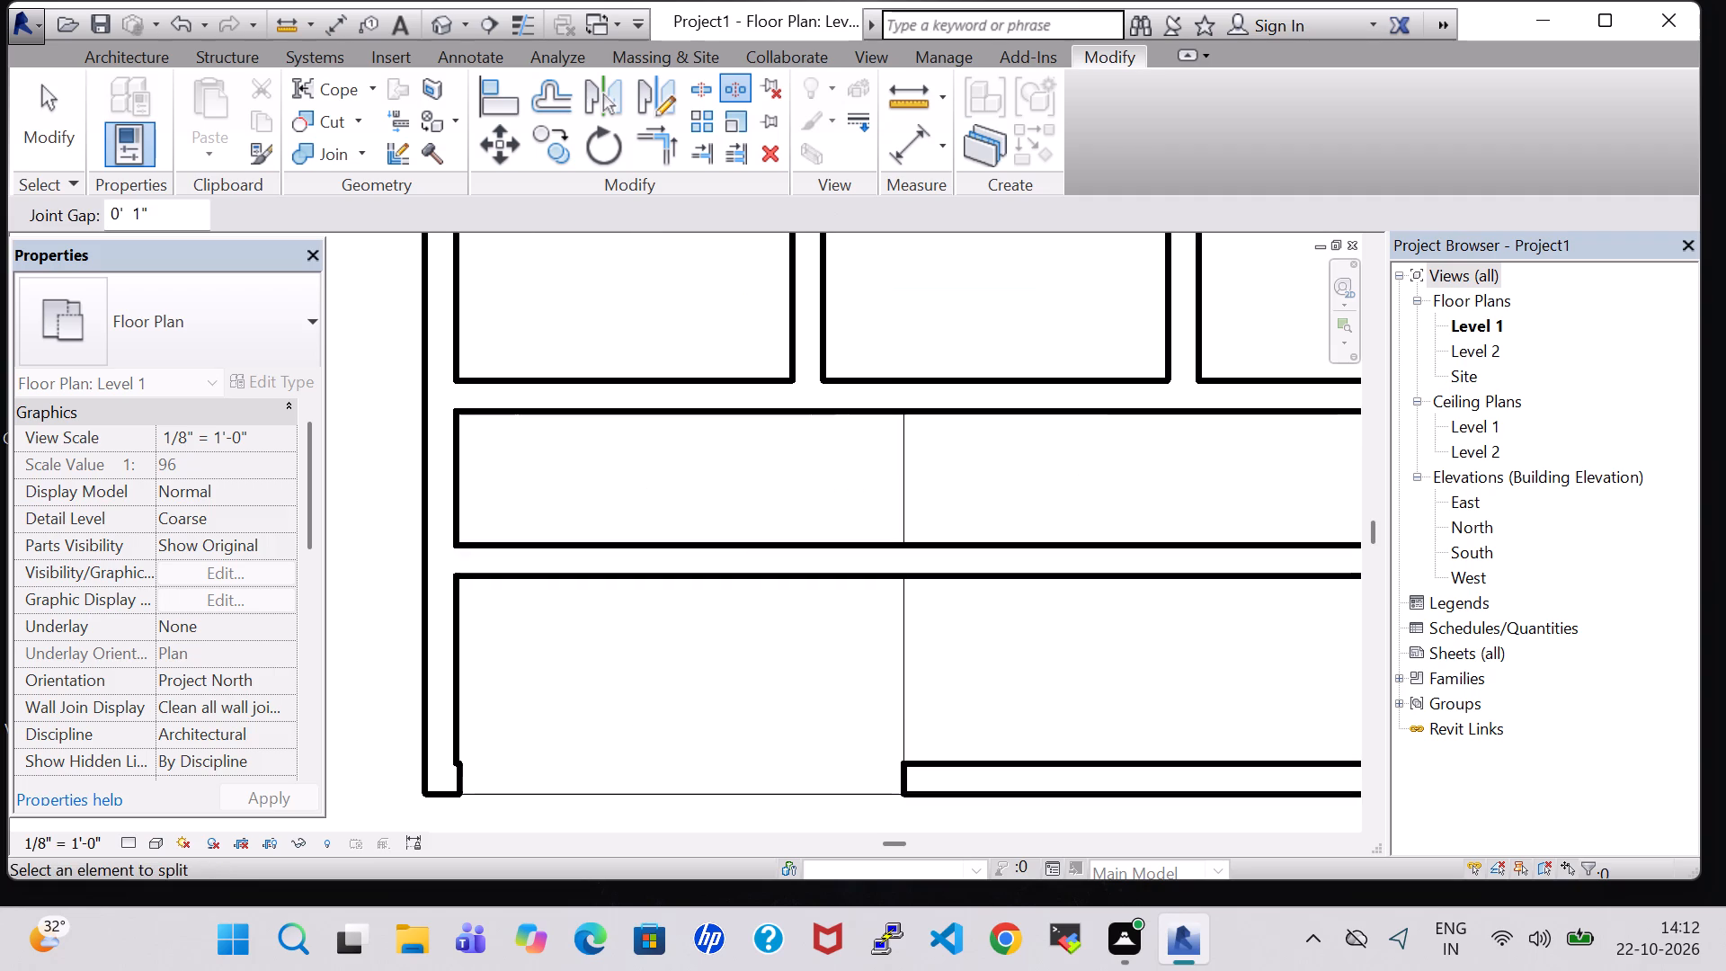
{"action": "left_click", "coordinate": [903, 559]}
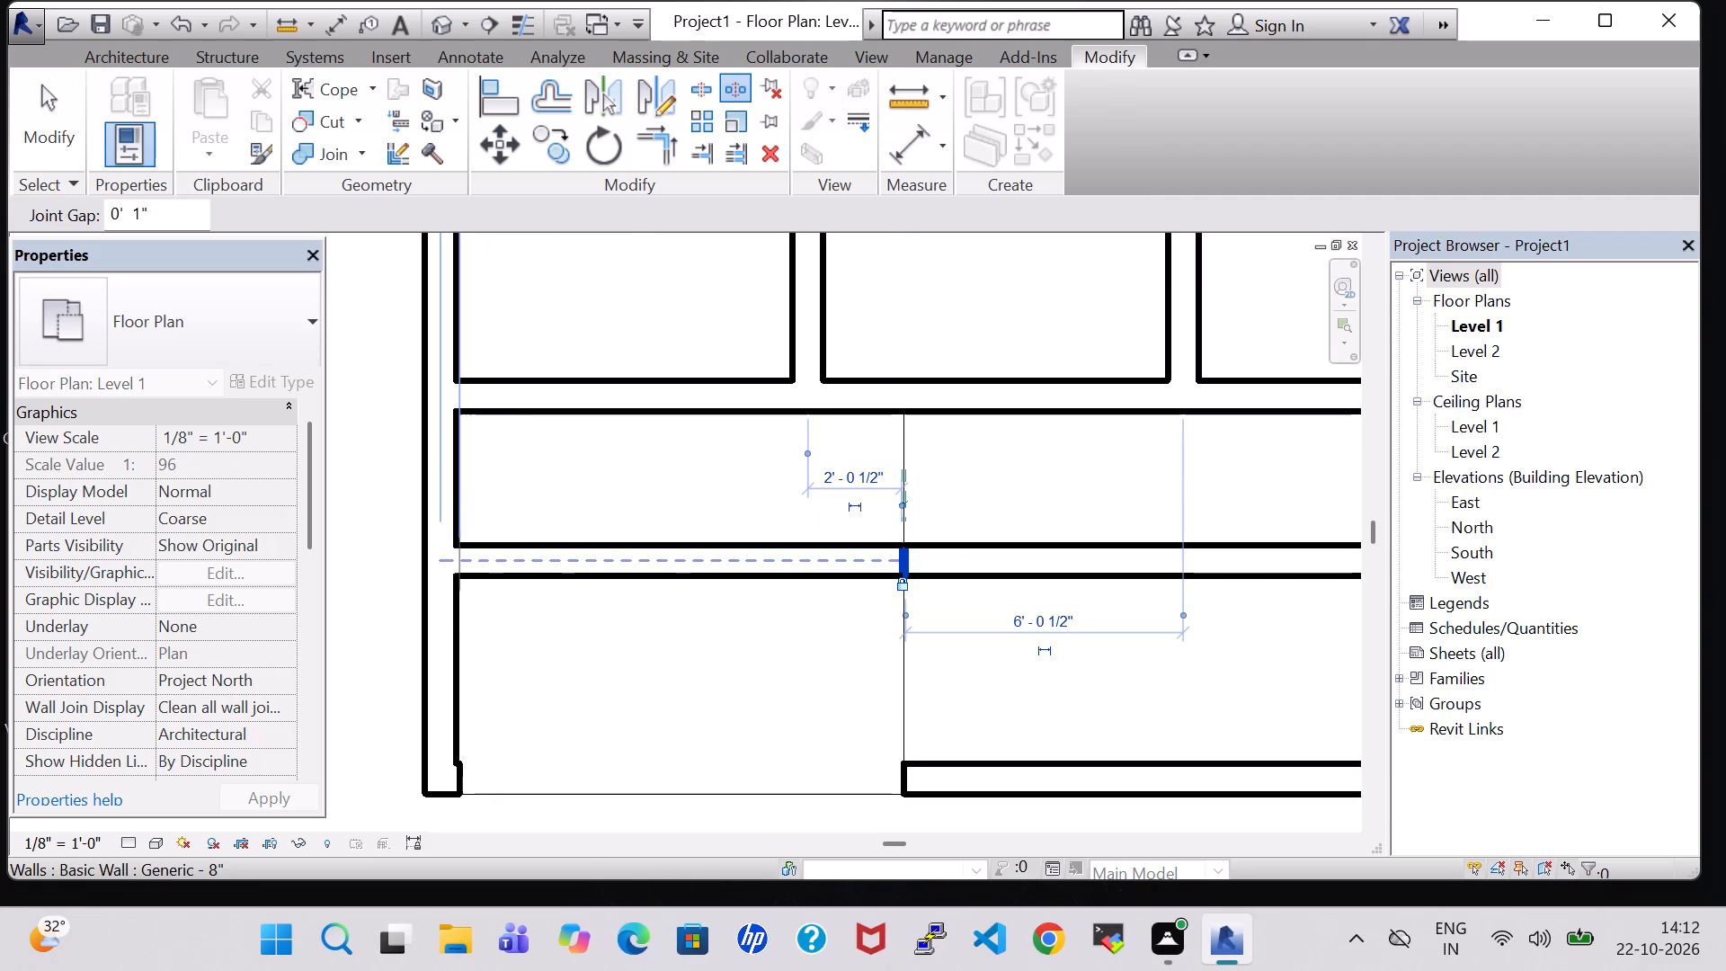
{"action": "left_click", "coordinate": [459, 559]}
{"action": "key", "text": "Escape"}
{"action": "key", "text": "Escape"}
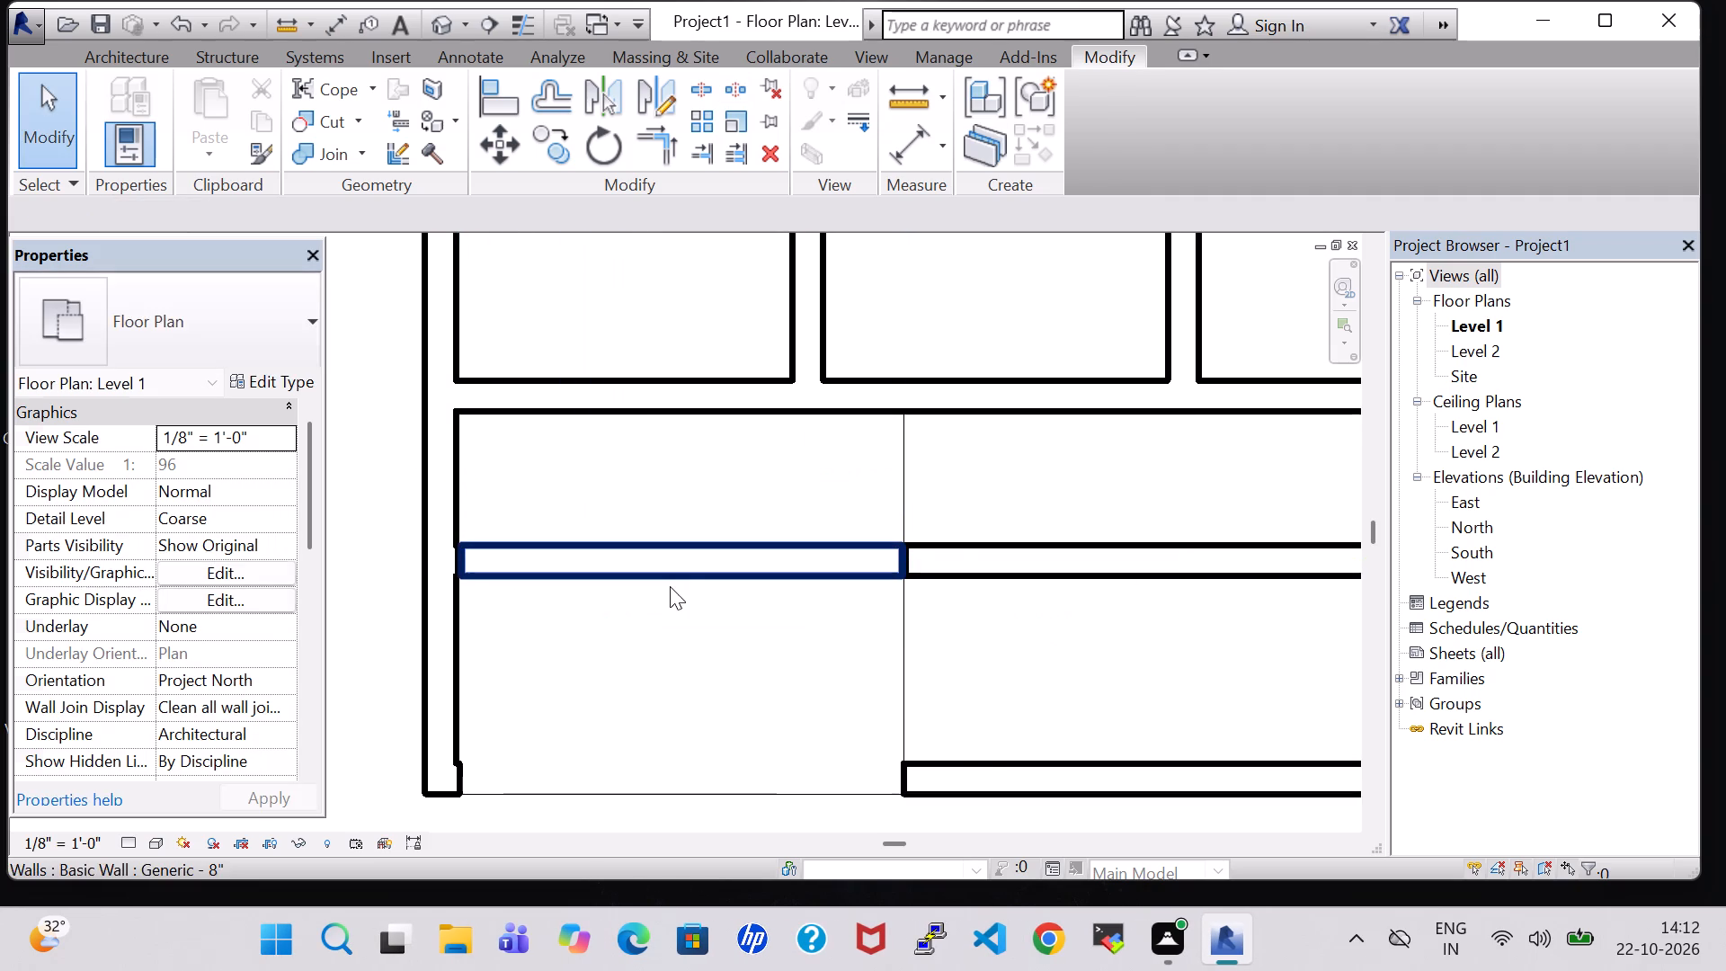
{"action": "left_click", "coordinate": [688, 580]}
{"action": "key", "text": "Delete"}
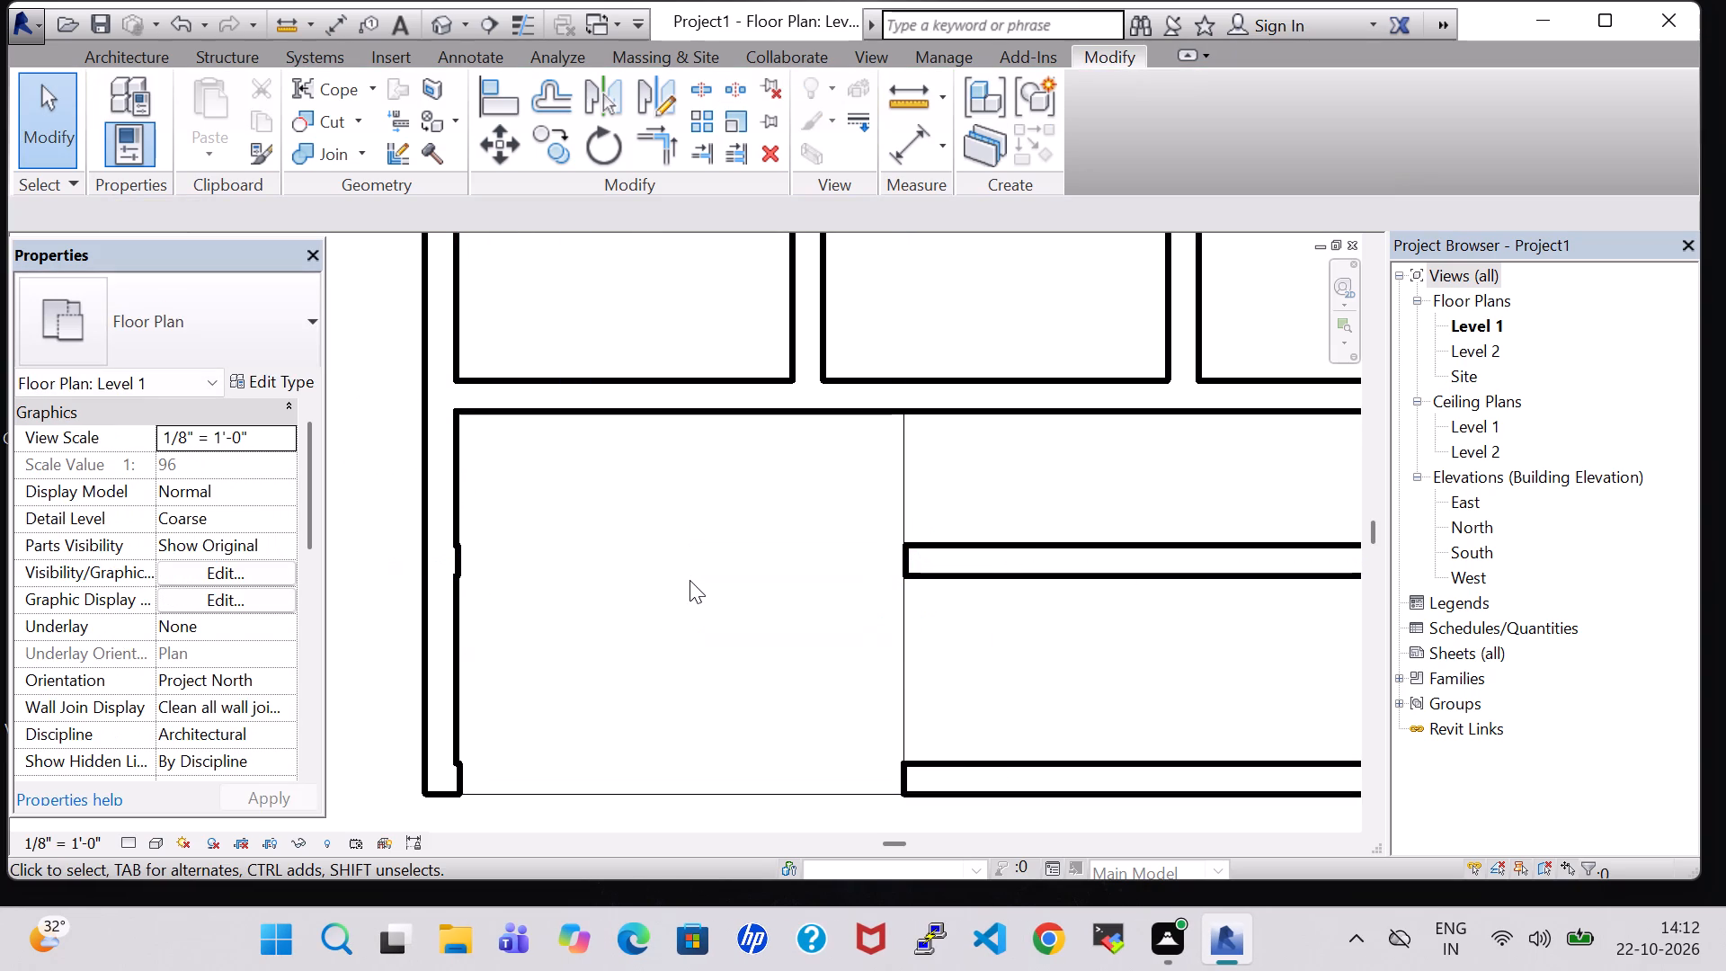
Delete the leftover stub of the southernmost interior east-west wall at the west outer wall.
{"action": "left_click", "coordinate": [464, 550]}
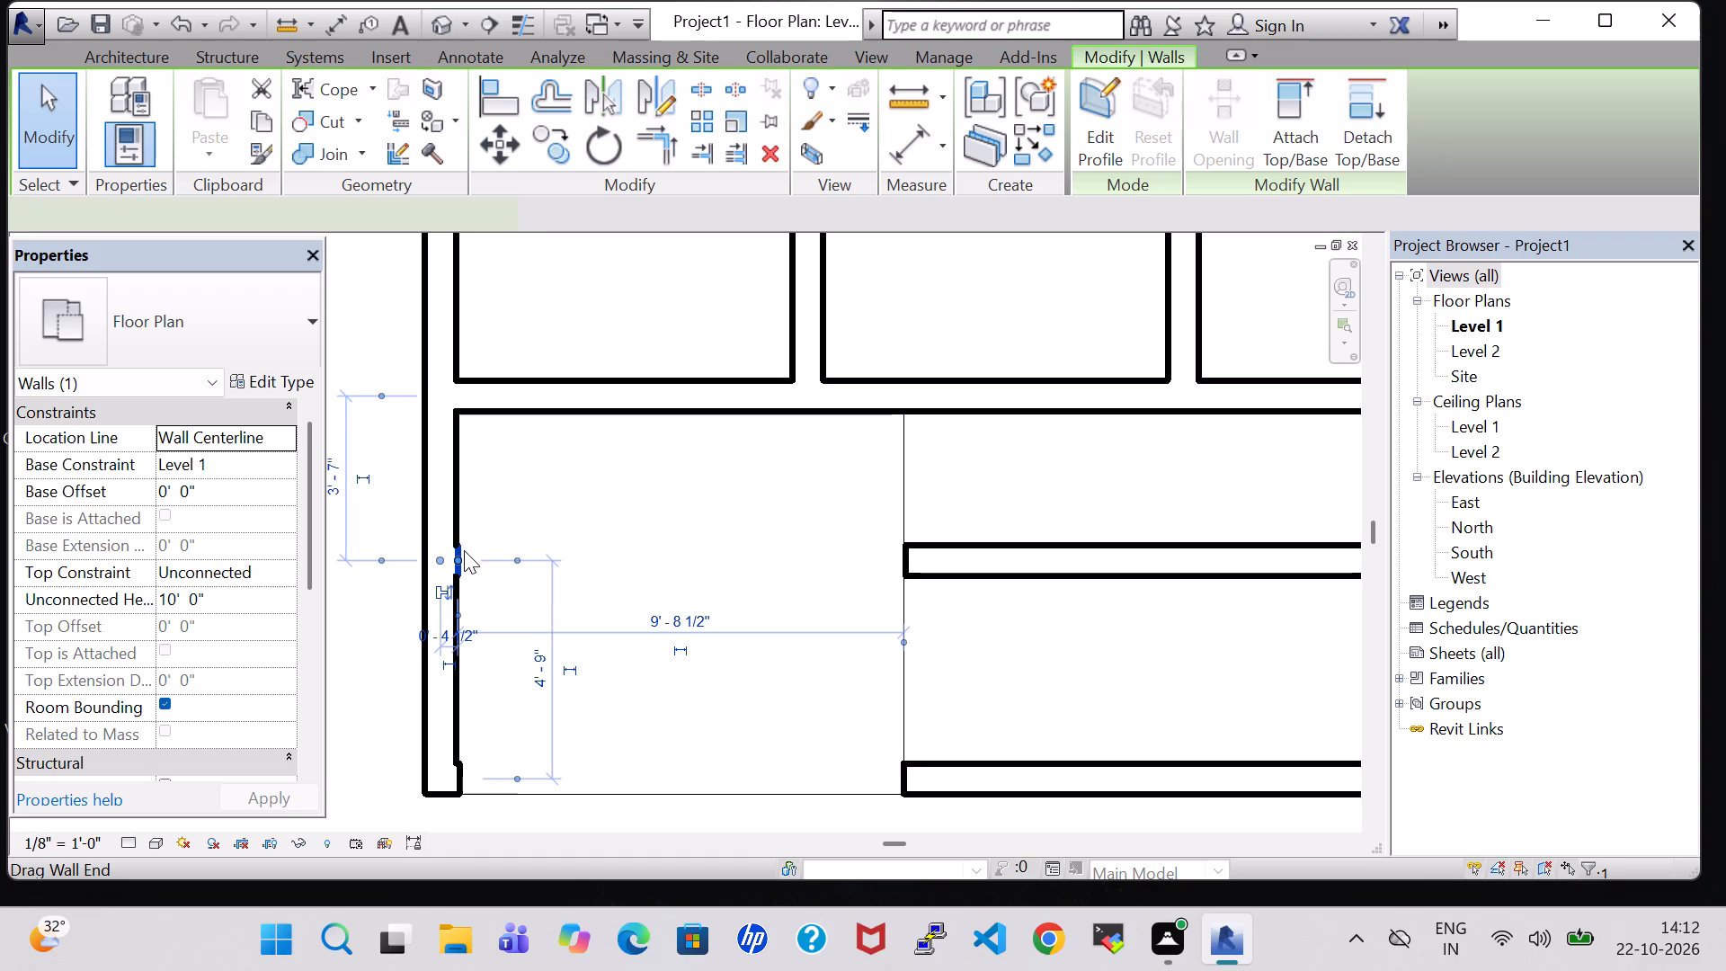
{"action": "key", "text": "Delete"}
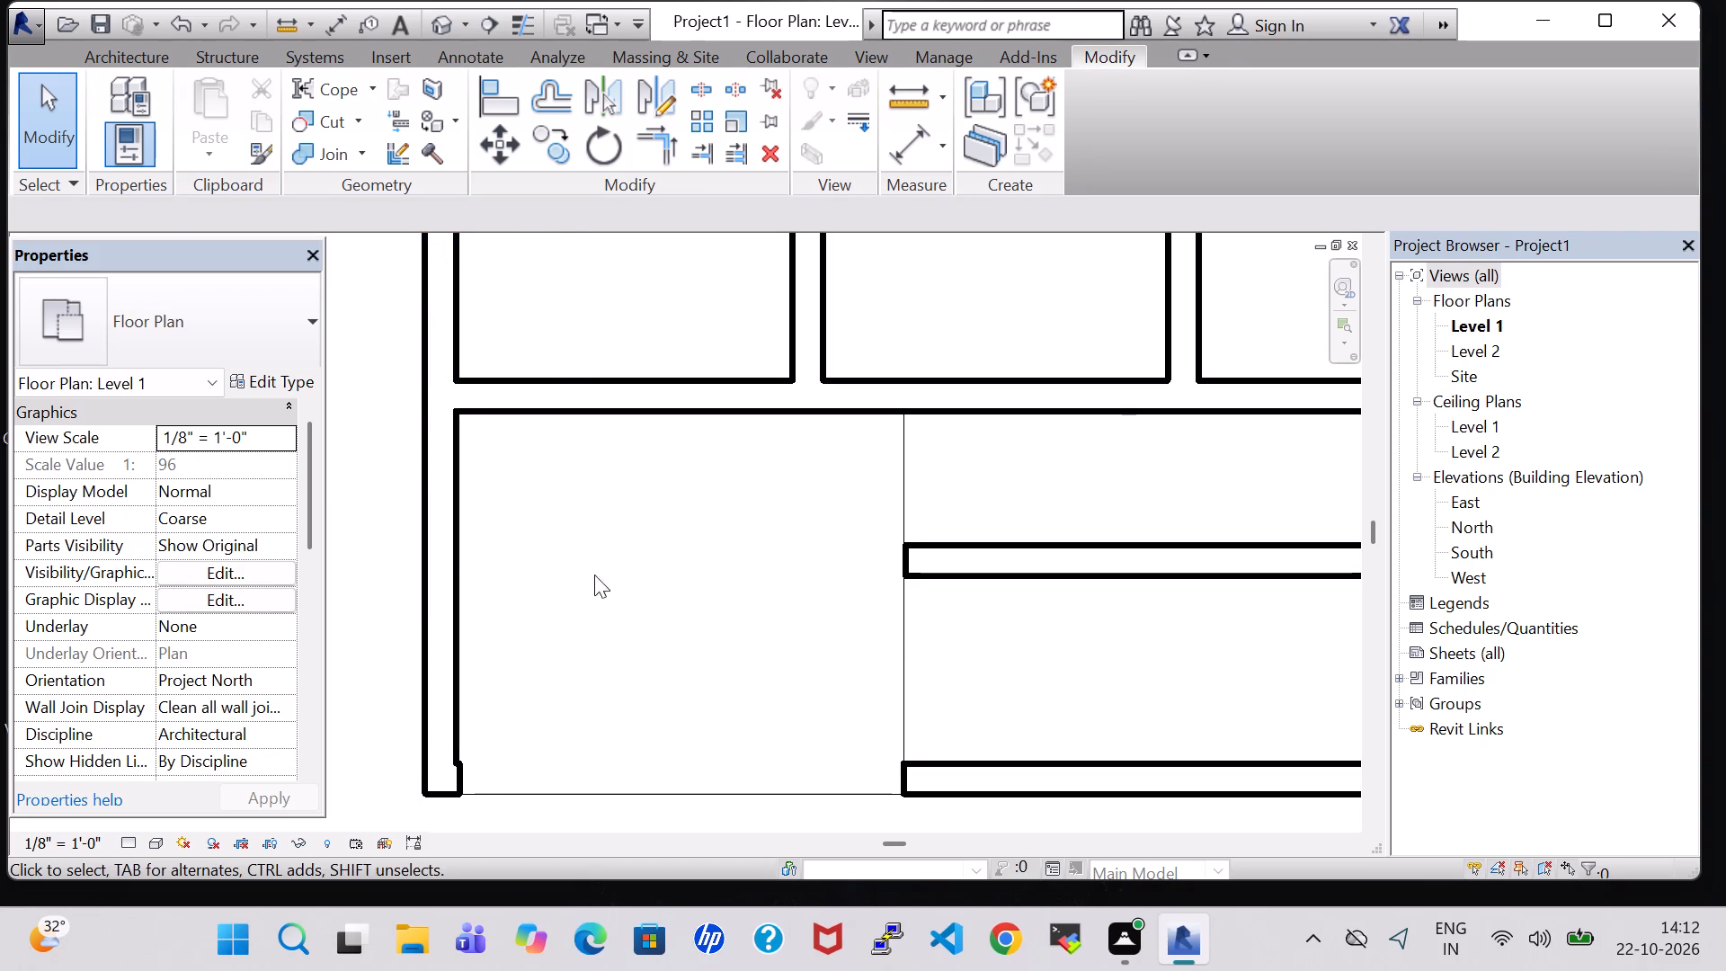
{"action": "scroll", "coordinate": [621, 566], "scroll_direction": "down", "scroll_amount": 2}
{"action": "middle_click_drag", "start_coordinate": [616, 569], "coordinate": [663, 708]}
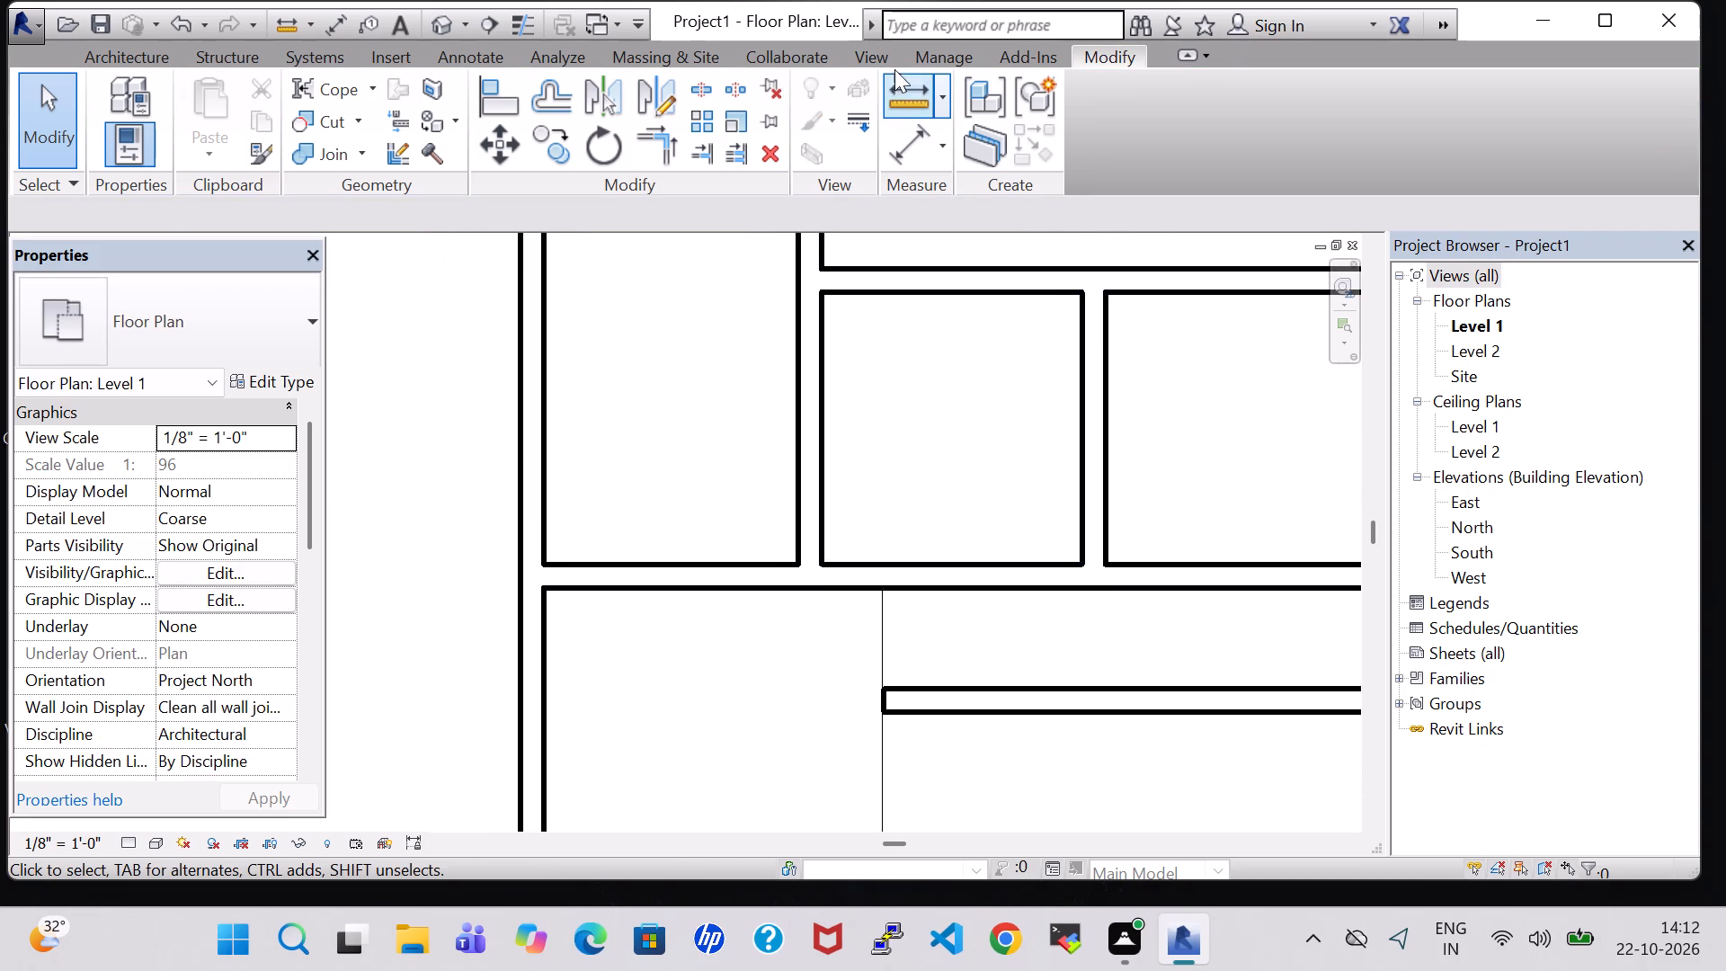
Split the wall south of the narrow west room near both ends and delete the middle segment and the stub at the west outer wall.
{"action": "left_click", "coordinate": [707, 77]}
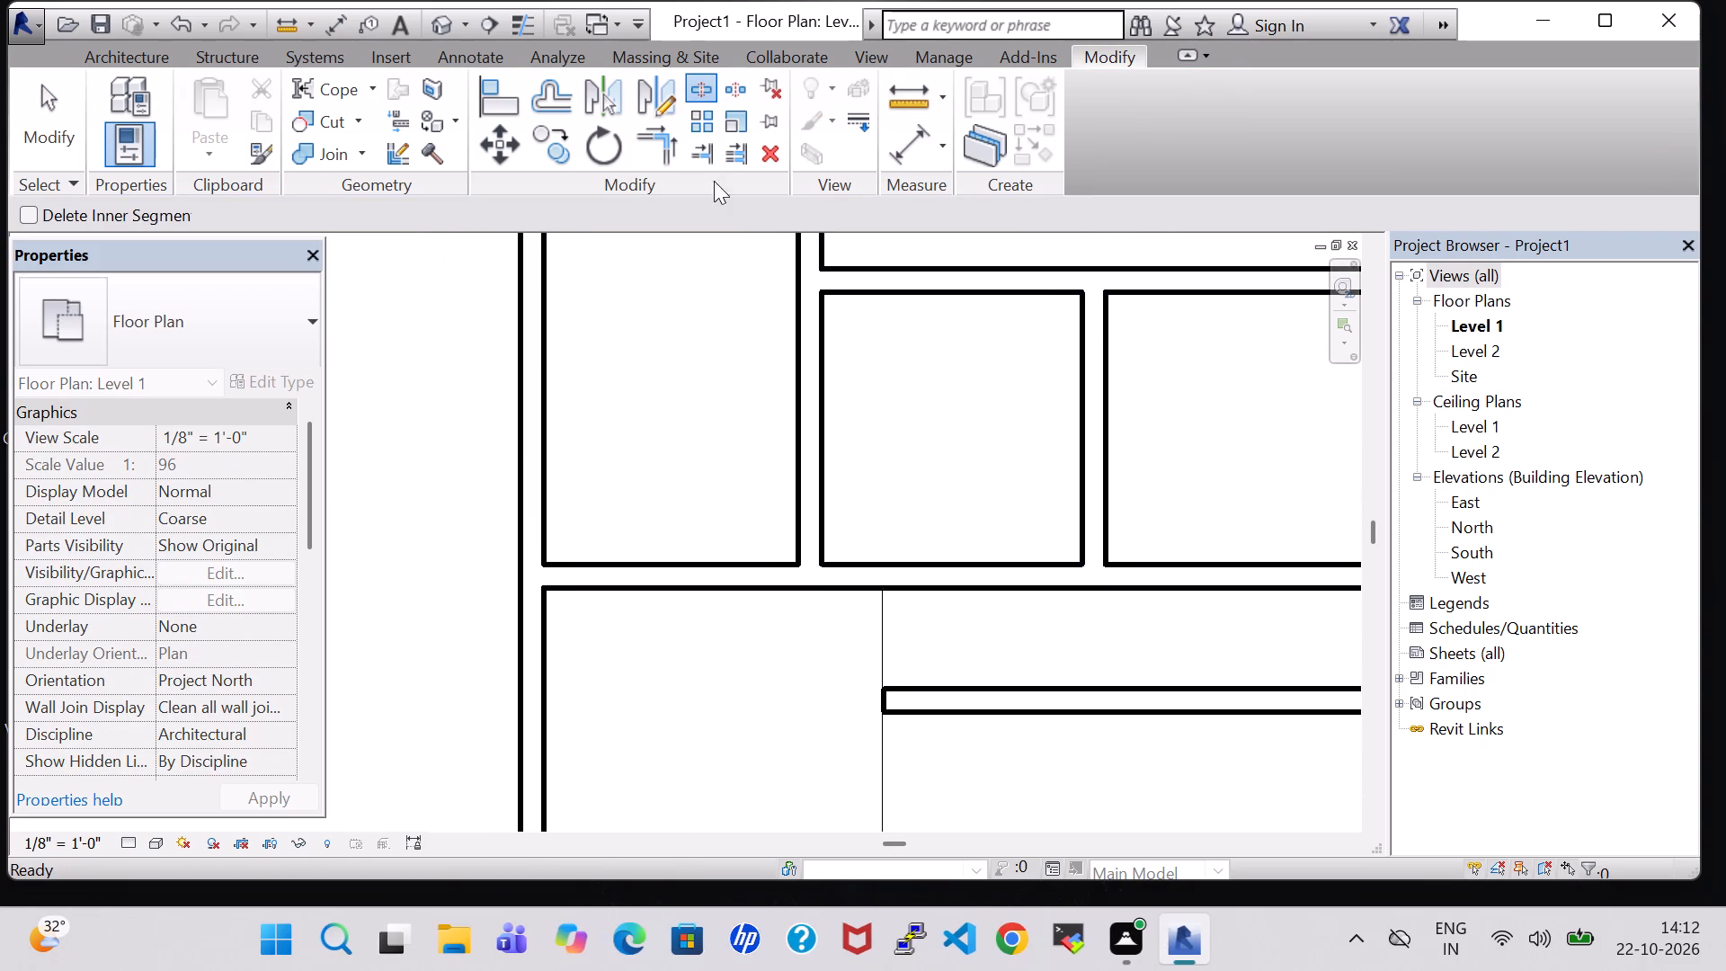
{"action": "scroll", "coordinate": [810, 549], "scroll_direction": "down", "scroll_amount": 1}
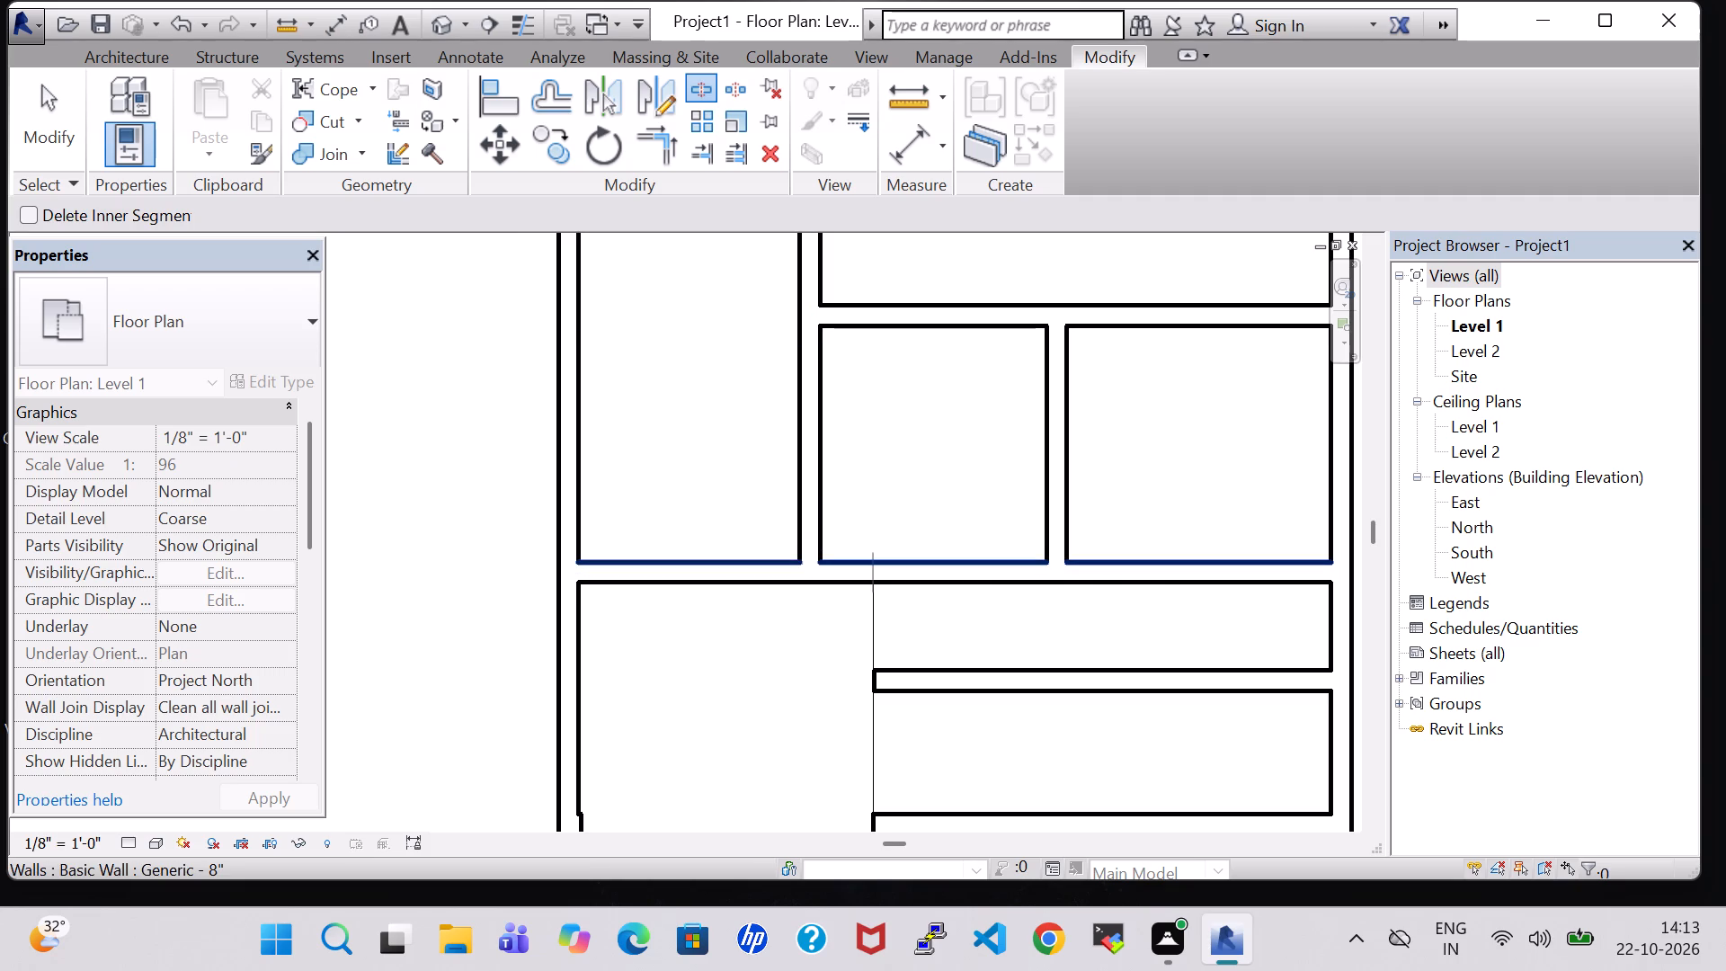
{"action": "left_click", "coordinate": [786, 579]}
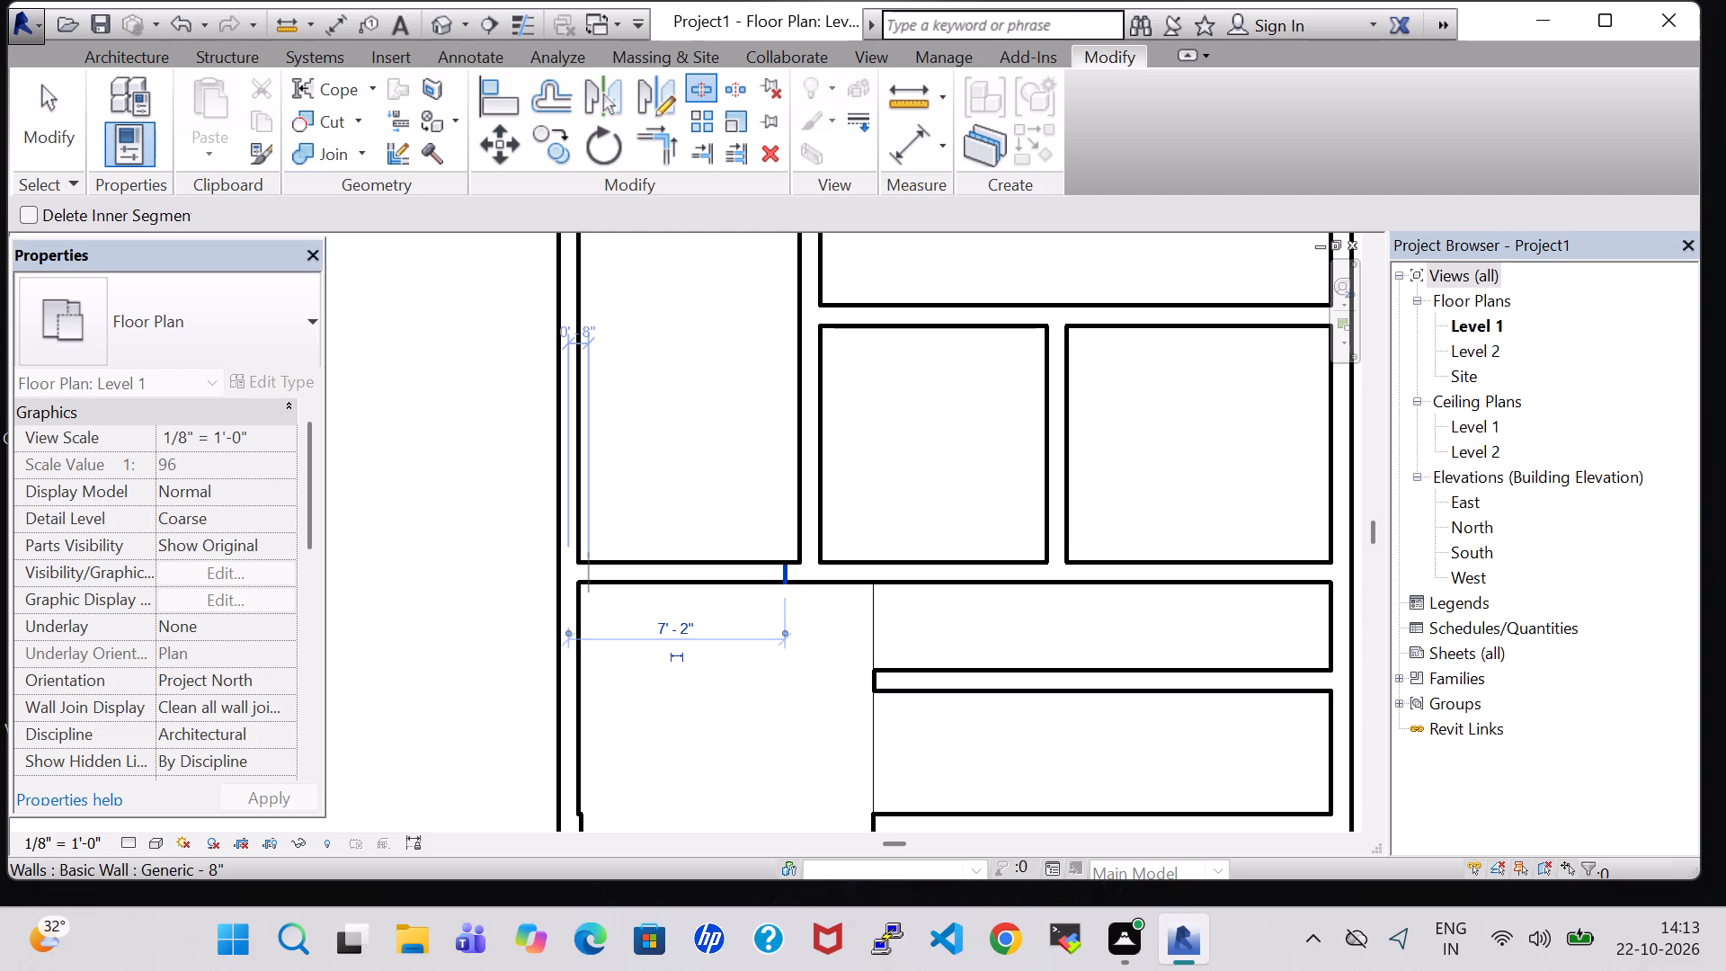
{"action": "left_click", "coordinate": [592, 573]}
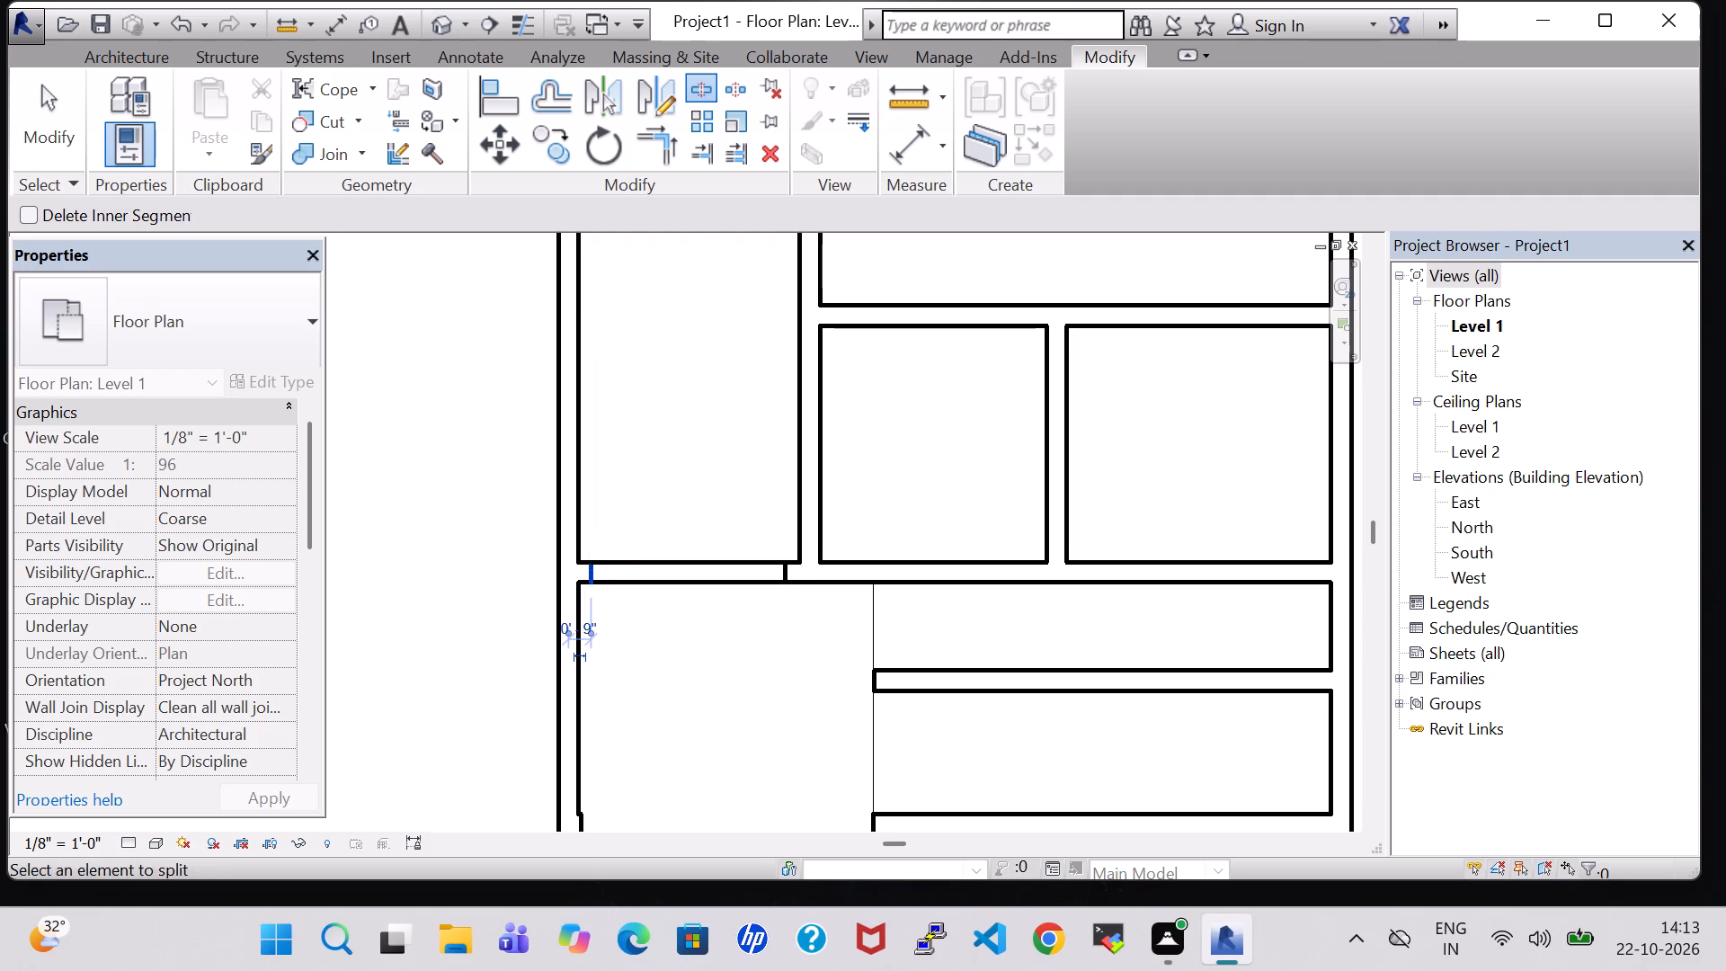
{"action": "key", "text": "Escape"}
{"action": "key", "text": "Escape"}
{"action": "left_click", "coordinate": [724, 588]}
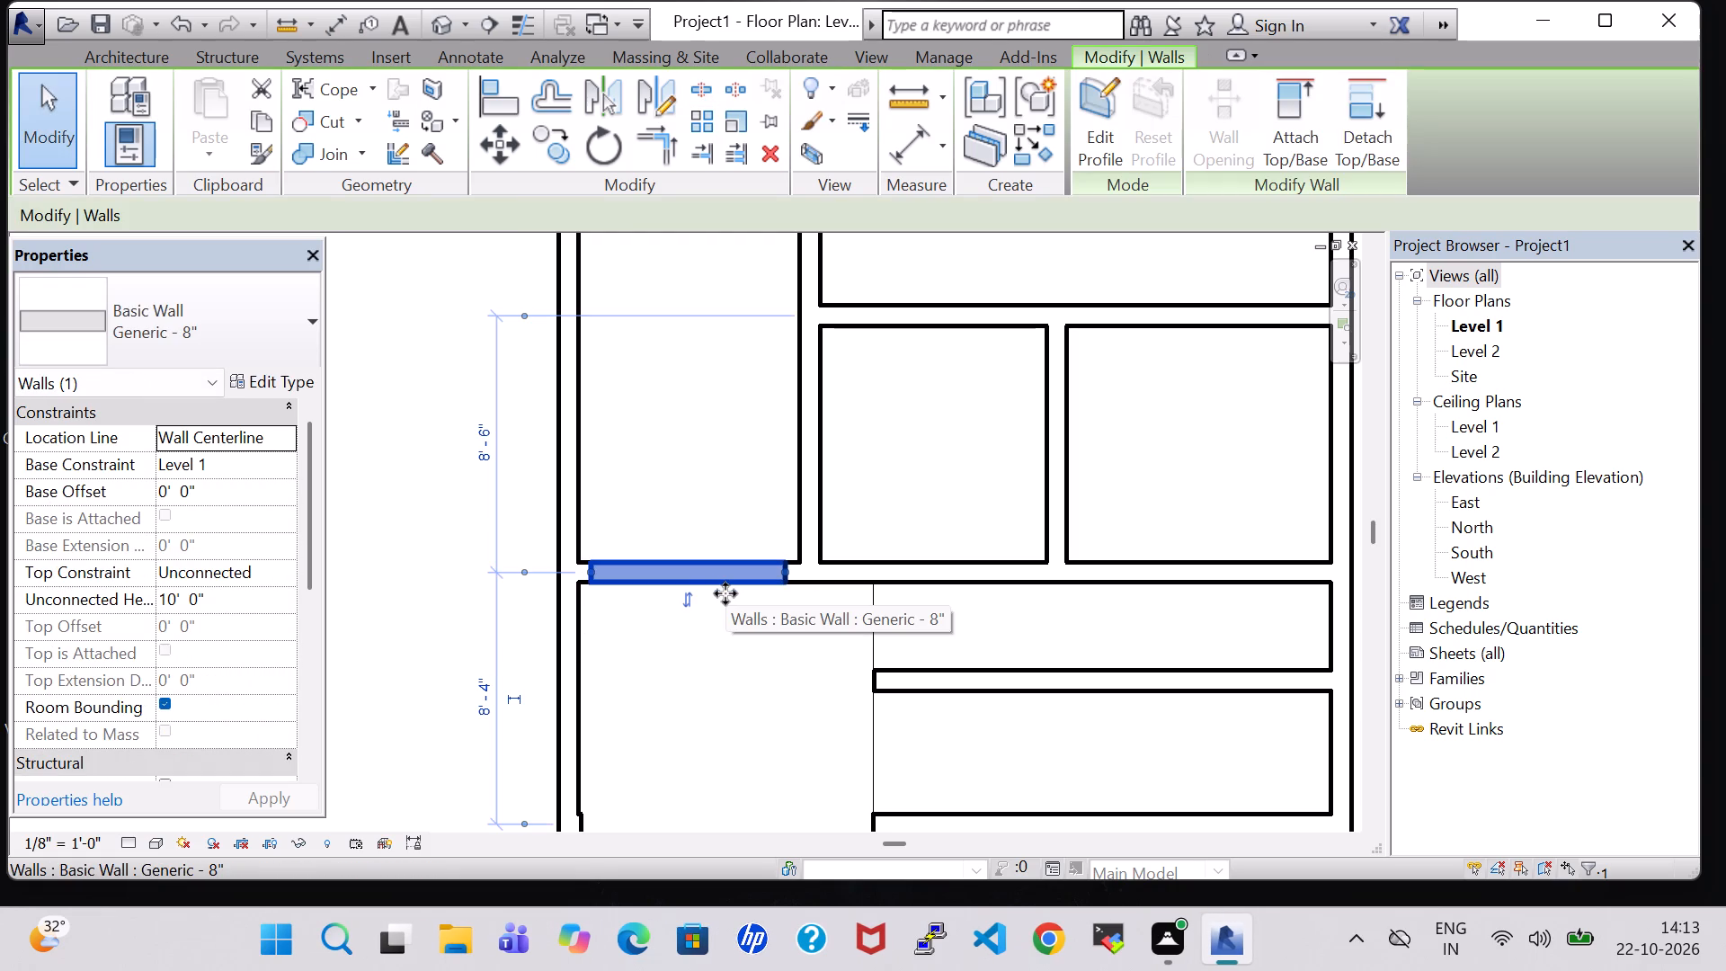
{"action": "key", "text": "Delete"}
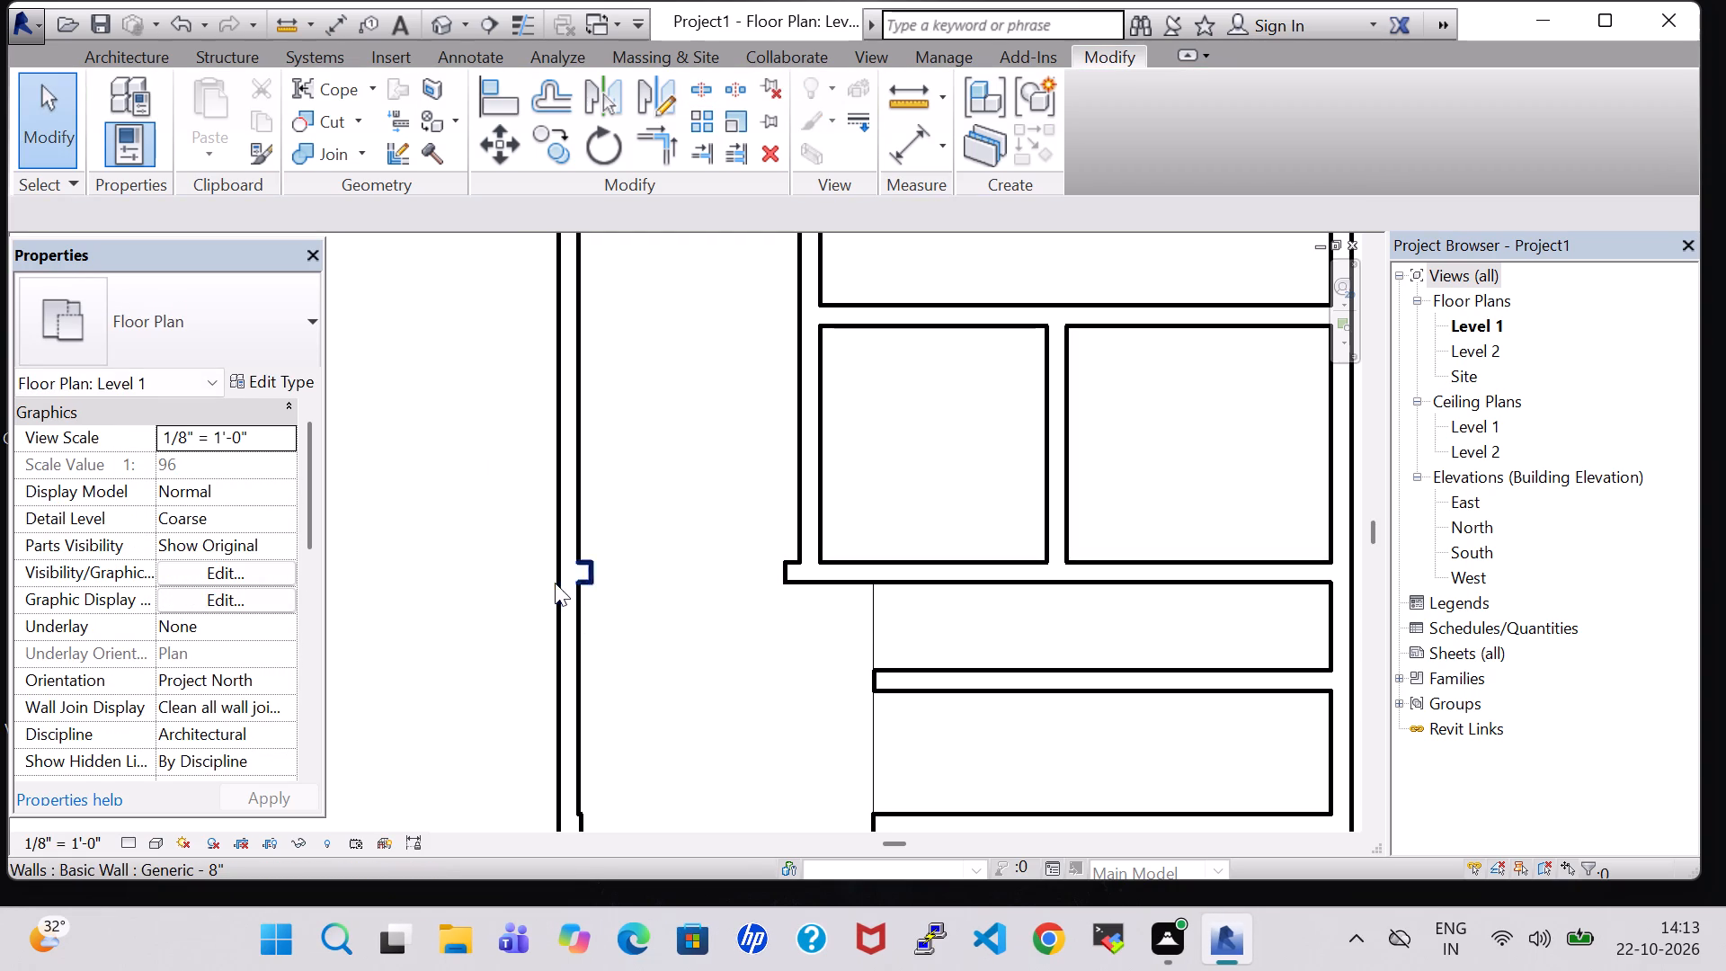
{"action": "left_click", "coordinate": [585, 573]}
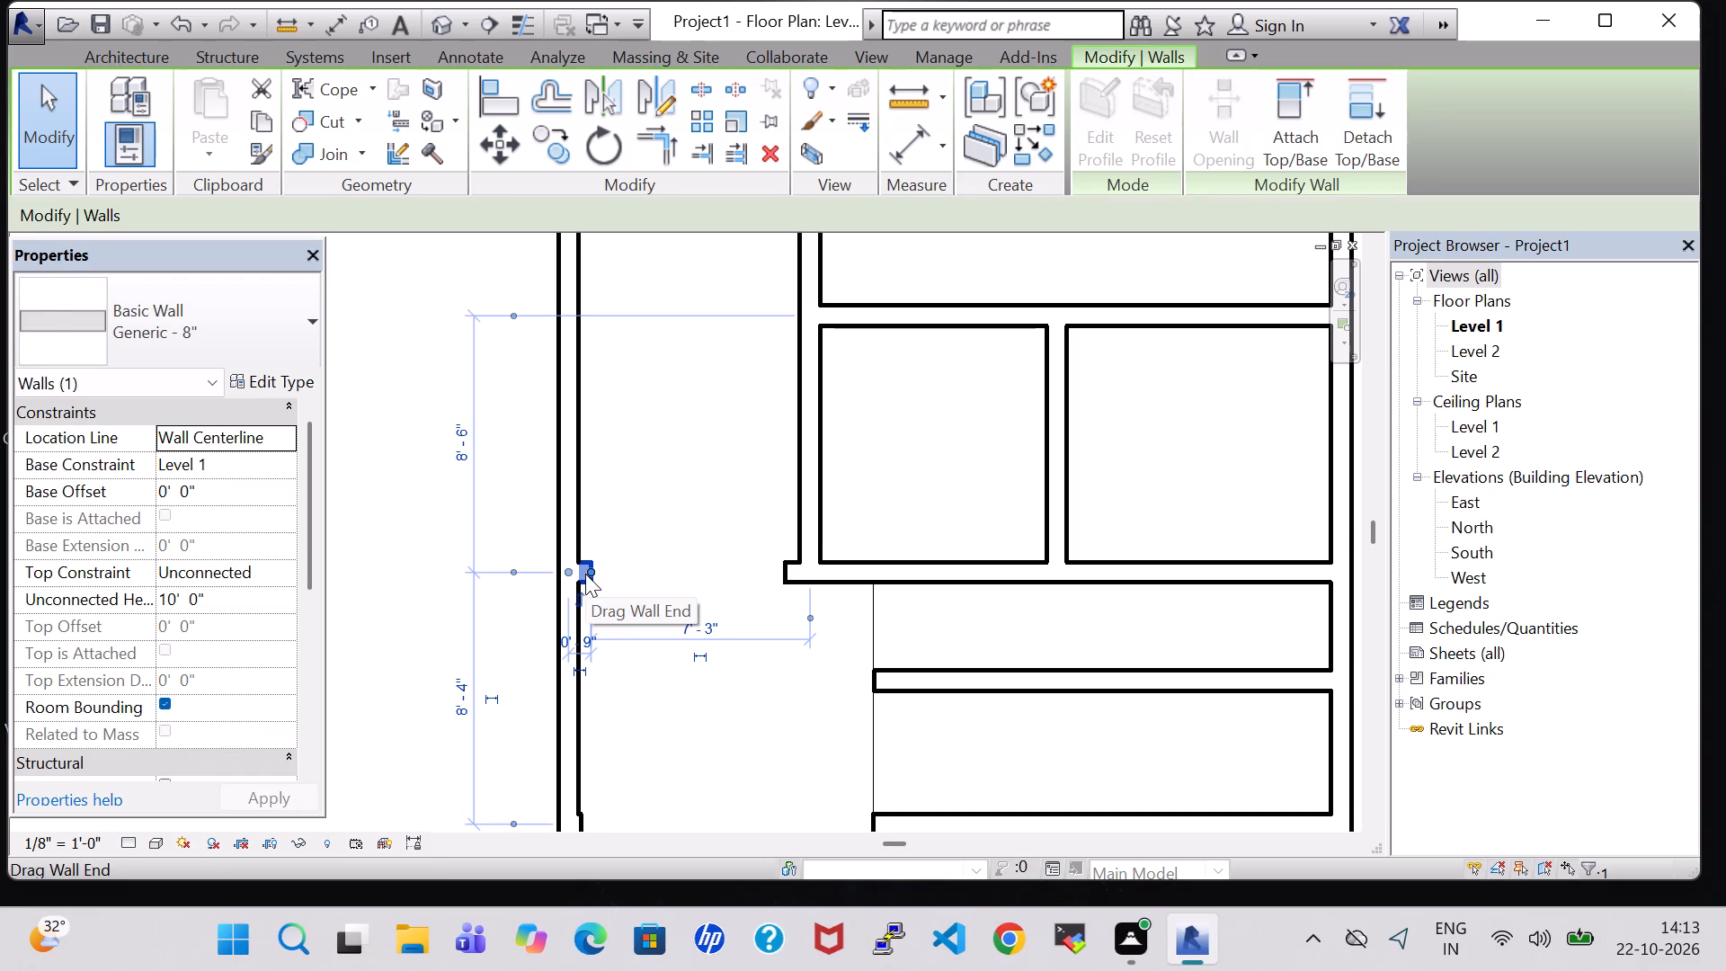
{"action": "key", "text": "Delete"}
Show the model in the default 3D view with the Realistic visual style.
{"action": "scroll", "coordinate": [753, 604], "scroll_direction": "down", "scroll_amount": 1}
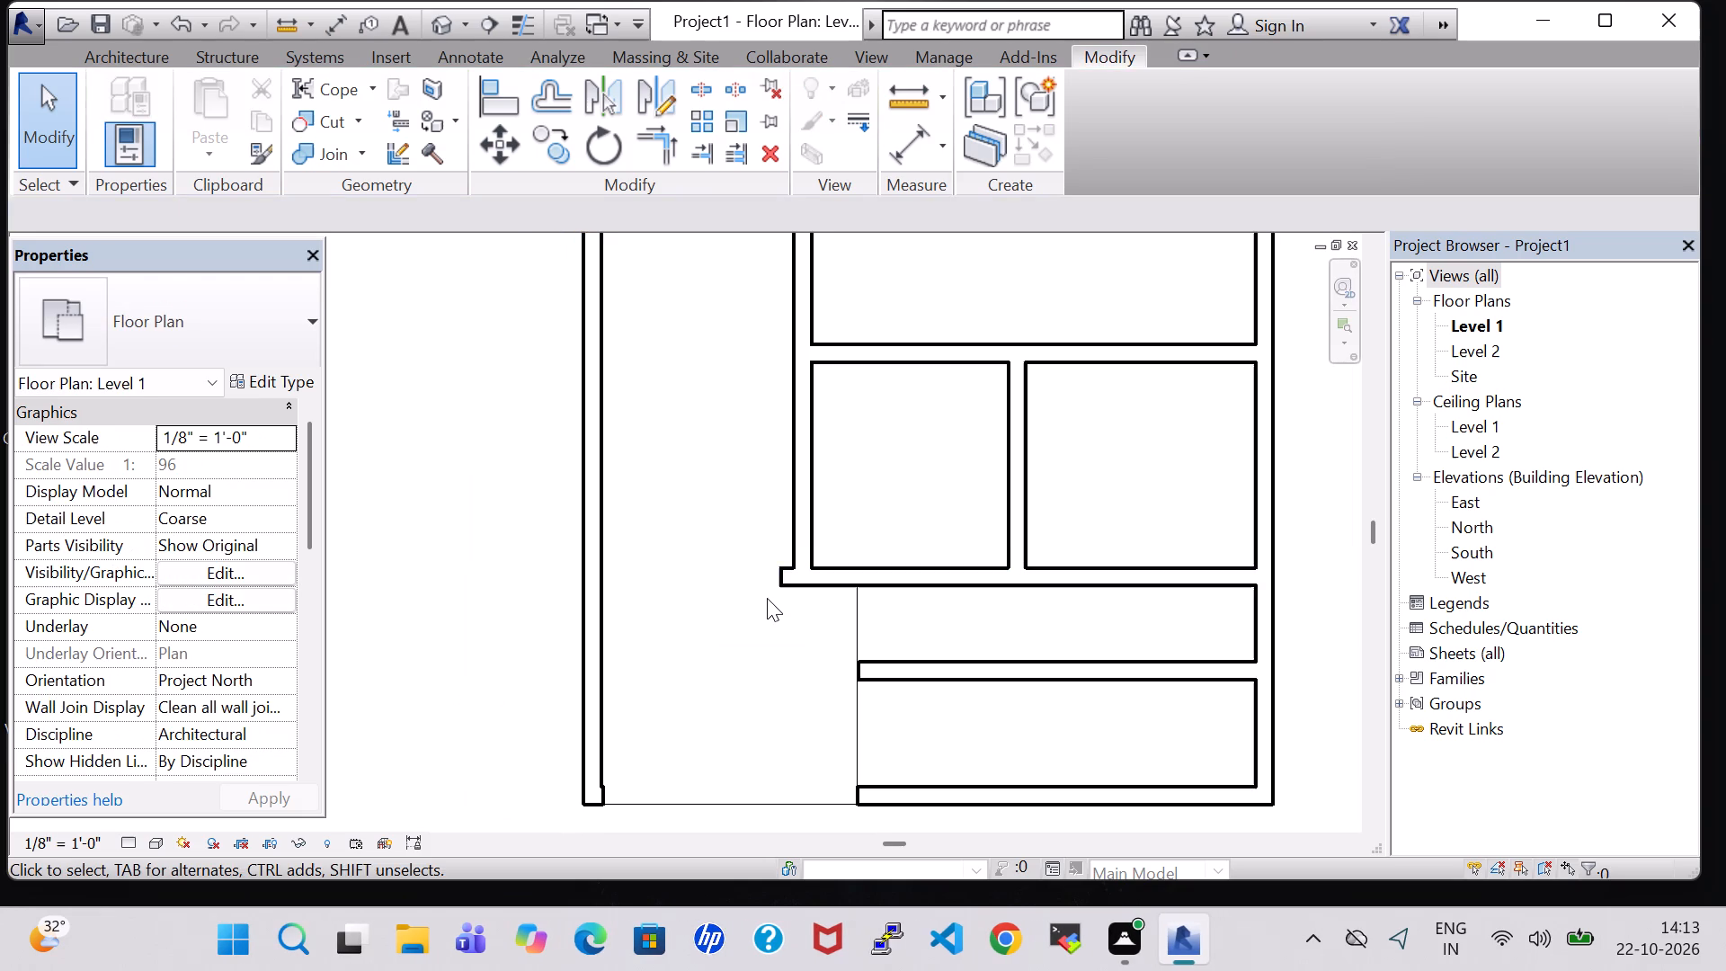
{"action": "scroll", "coordinate": [767, 598], "scroll_direction": "down", "scroll_amount": 2}
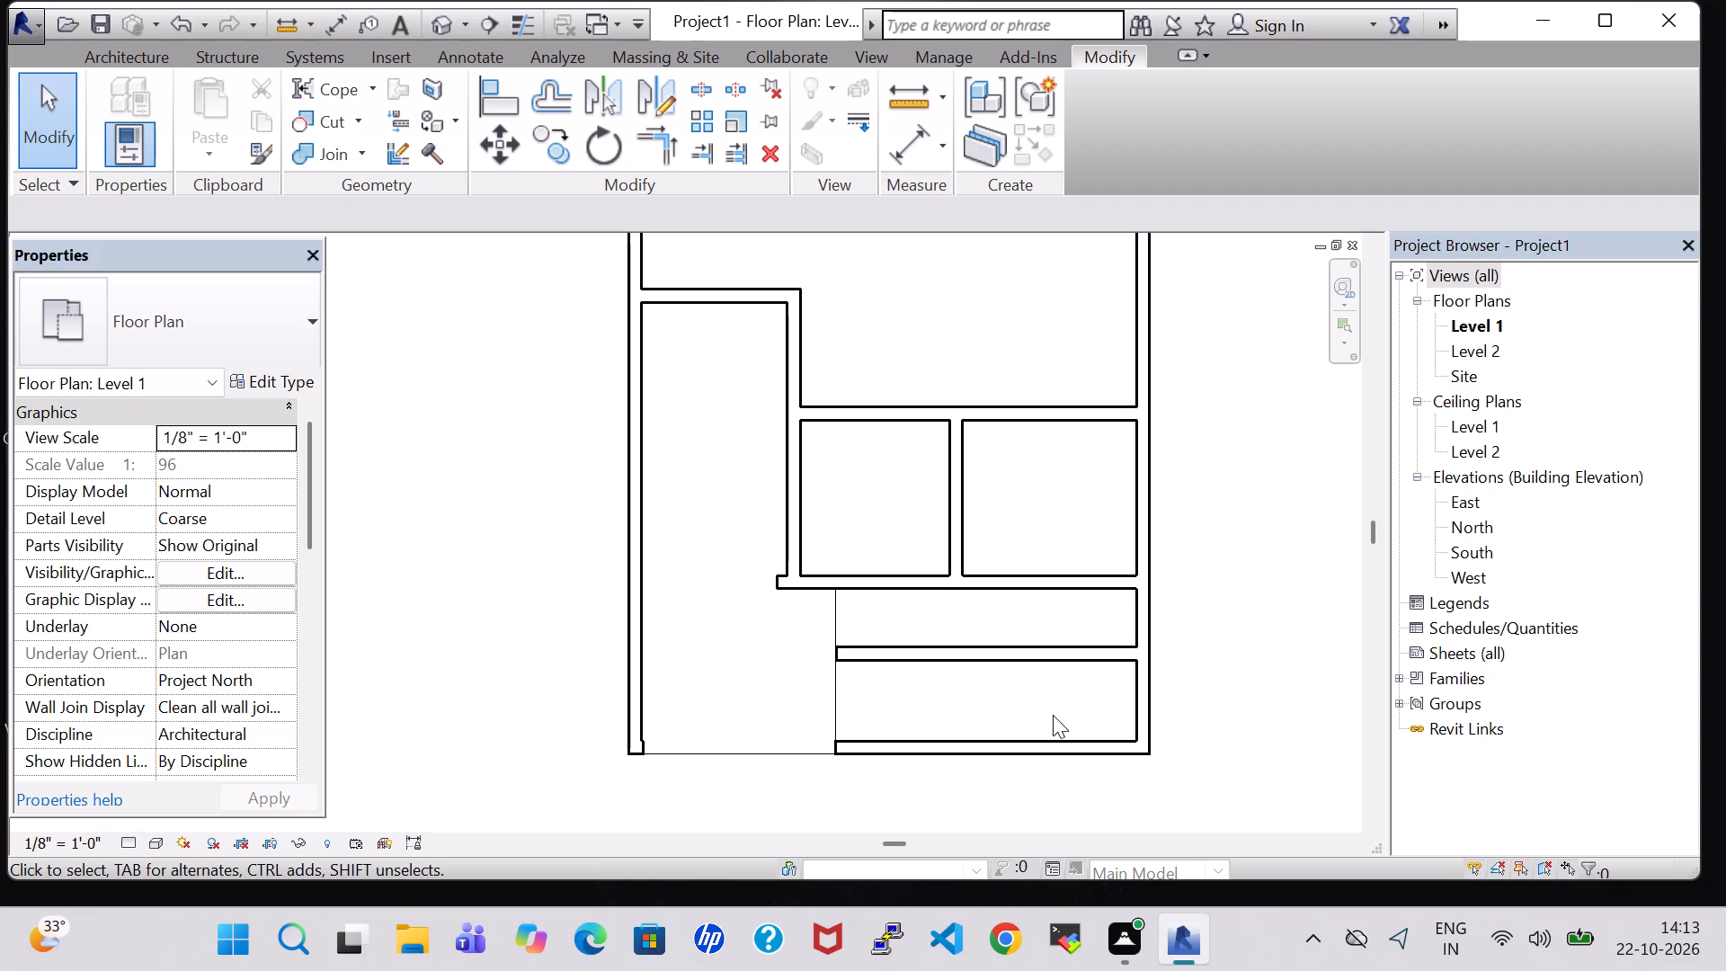
{"action": "scroll", "coordinate": [1028, 677], "scroll_direction": "down", "scroll_amount": 1}
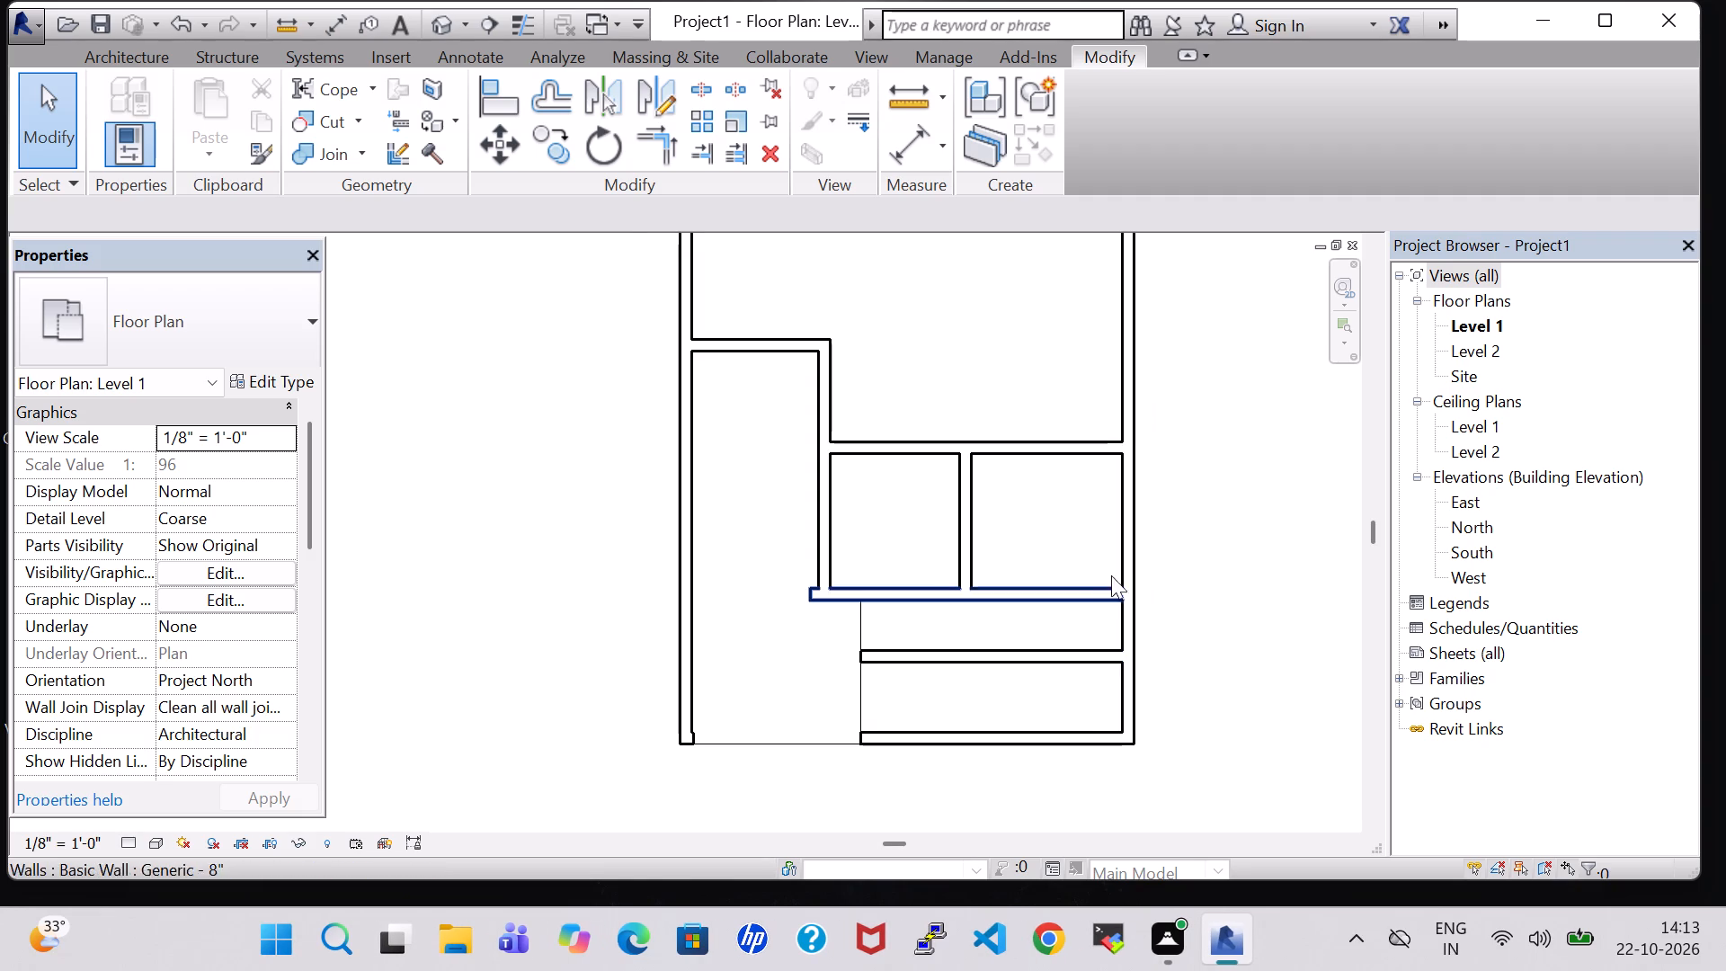
{"action": "middle_click_drag", "start_coordinate": [1180, 518], "coordinate": [1134, 539]}
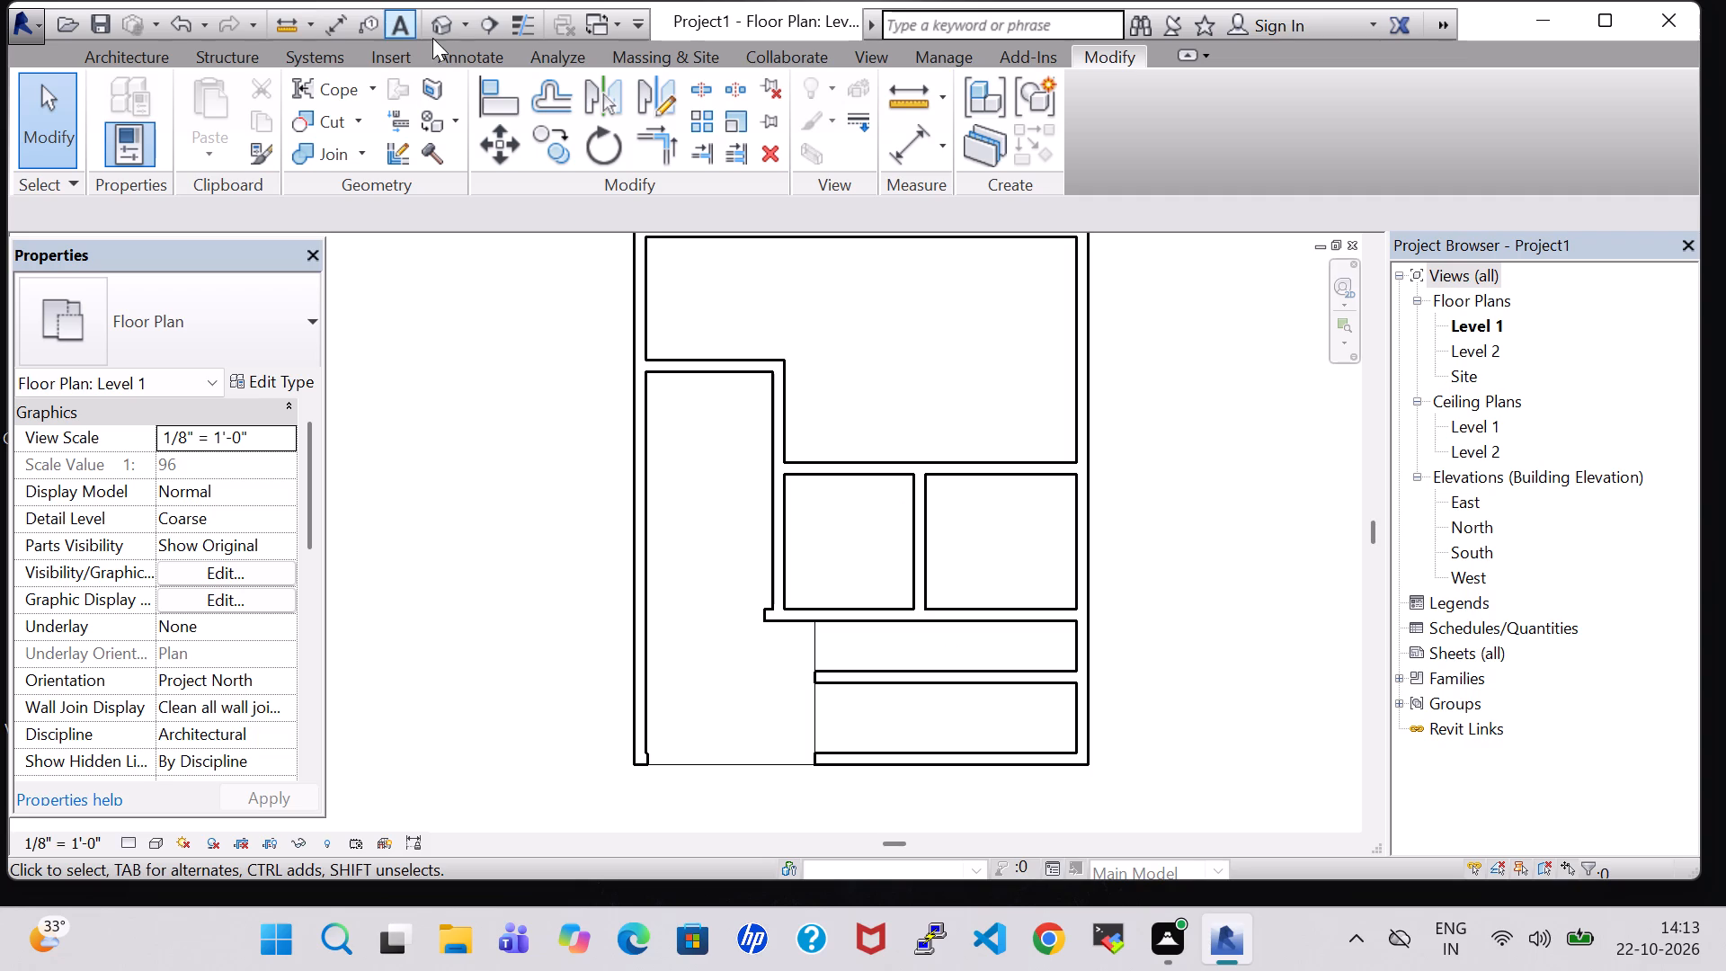
{"action": "left_click", "coordinate": [435, 31]}
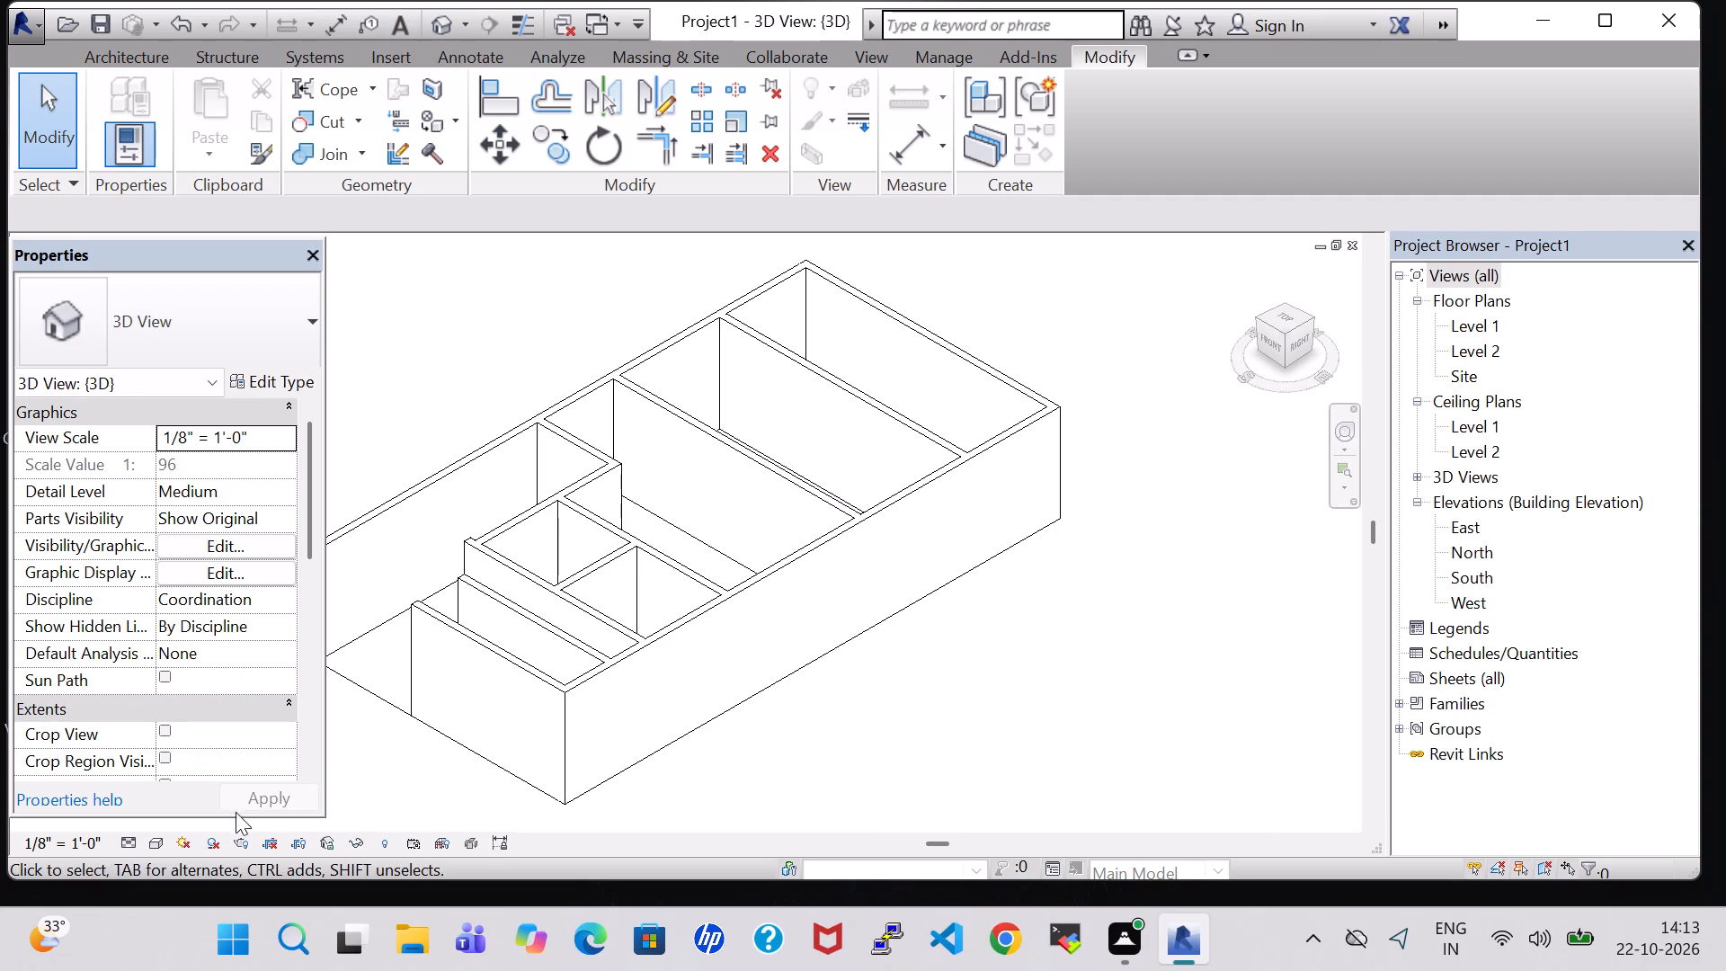
{"action": "left_click", "coordinate": [154, 837]}
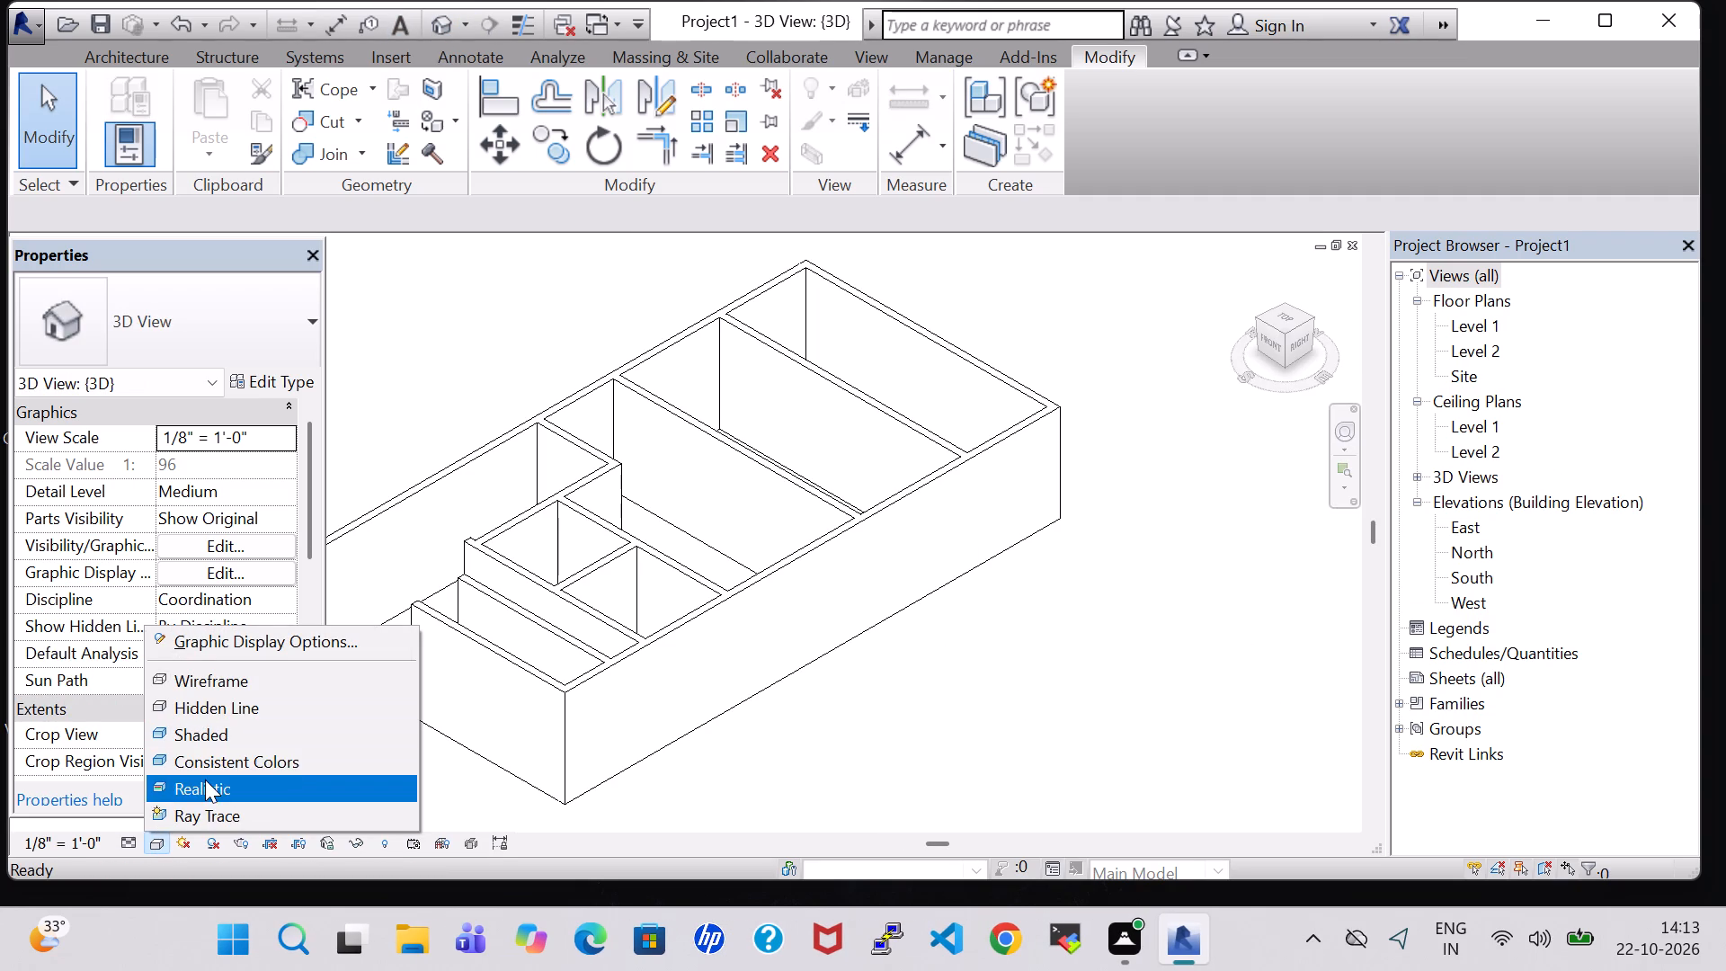
{"action": "left_click", "coordinate": [205, 782]}
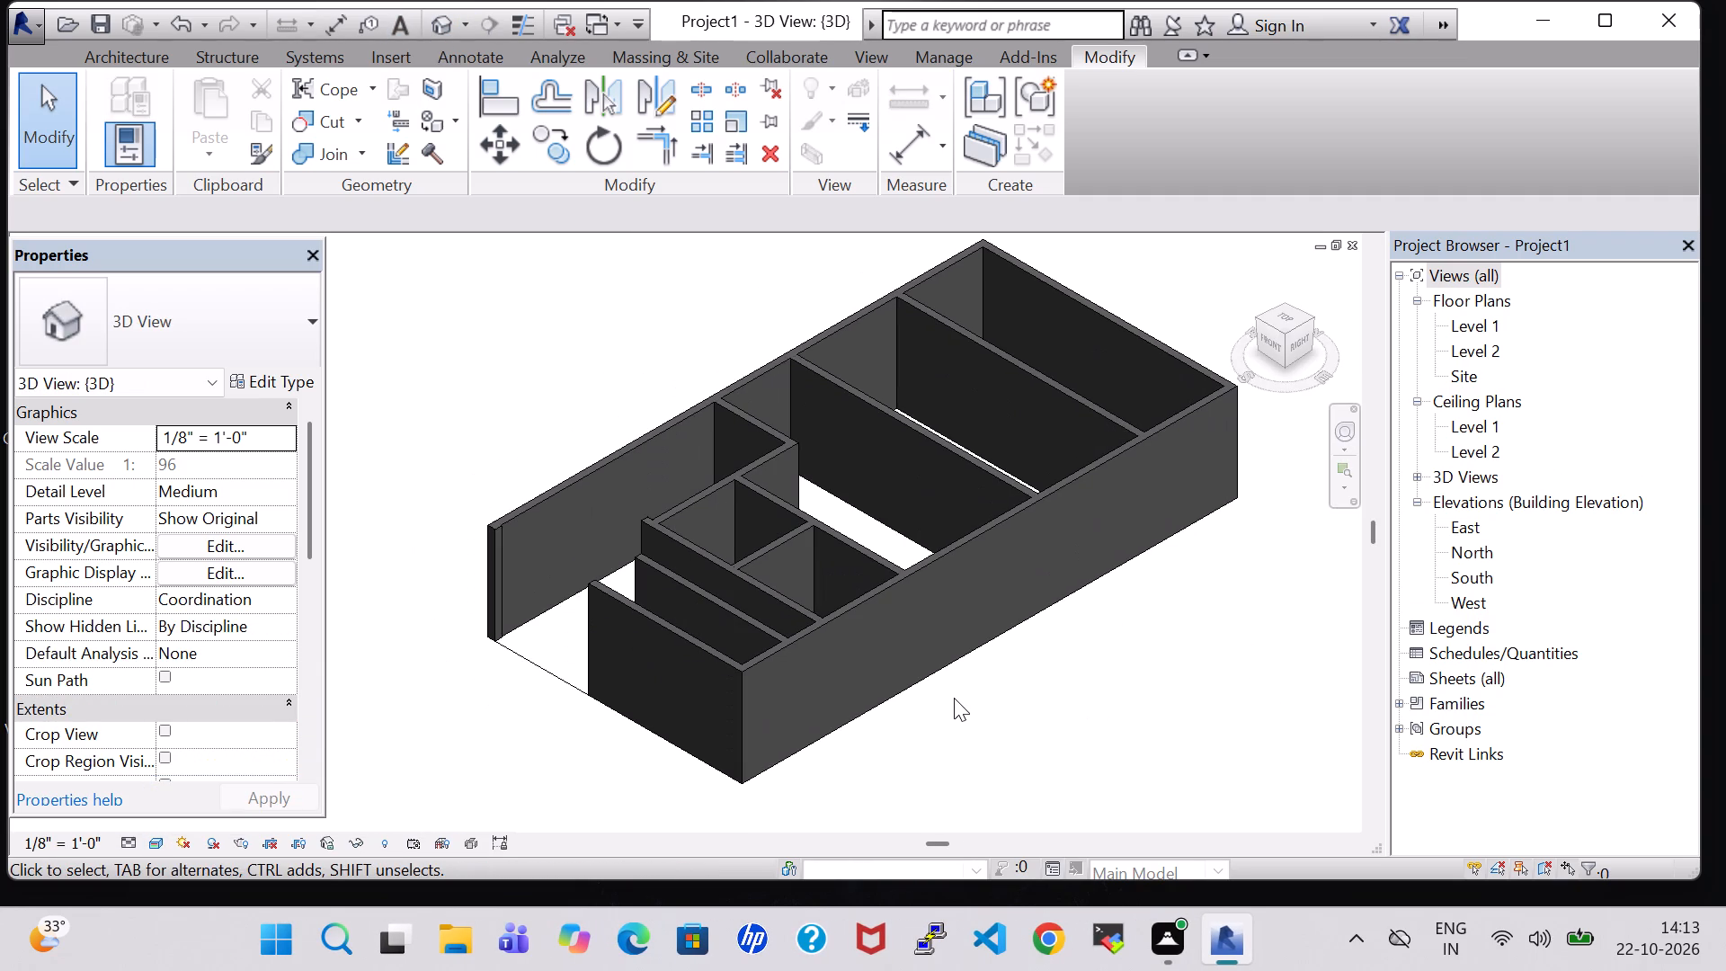
{"action": "middle_click_drag", "start_coordinate": [980, 715], "coordinate": [1153, 691], "text": "shift"}
{"action": "middle_click_drag", "start_coordinate": [1153, 688], "coordinate": [1123, 637], "text": "shift"}
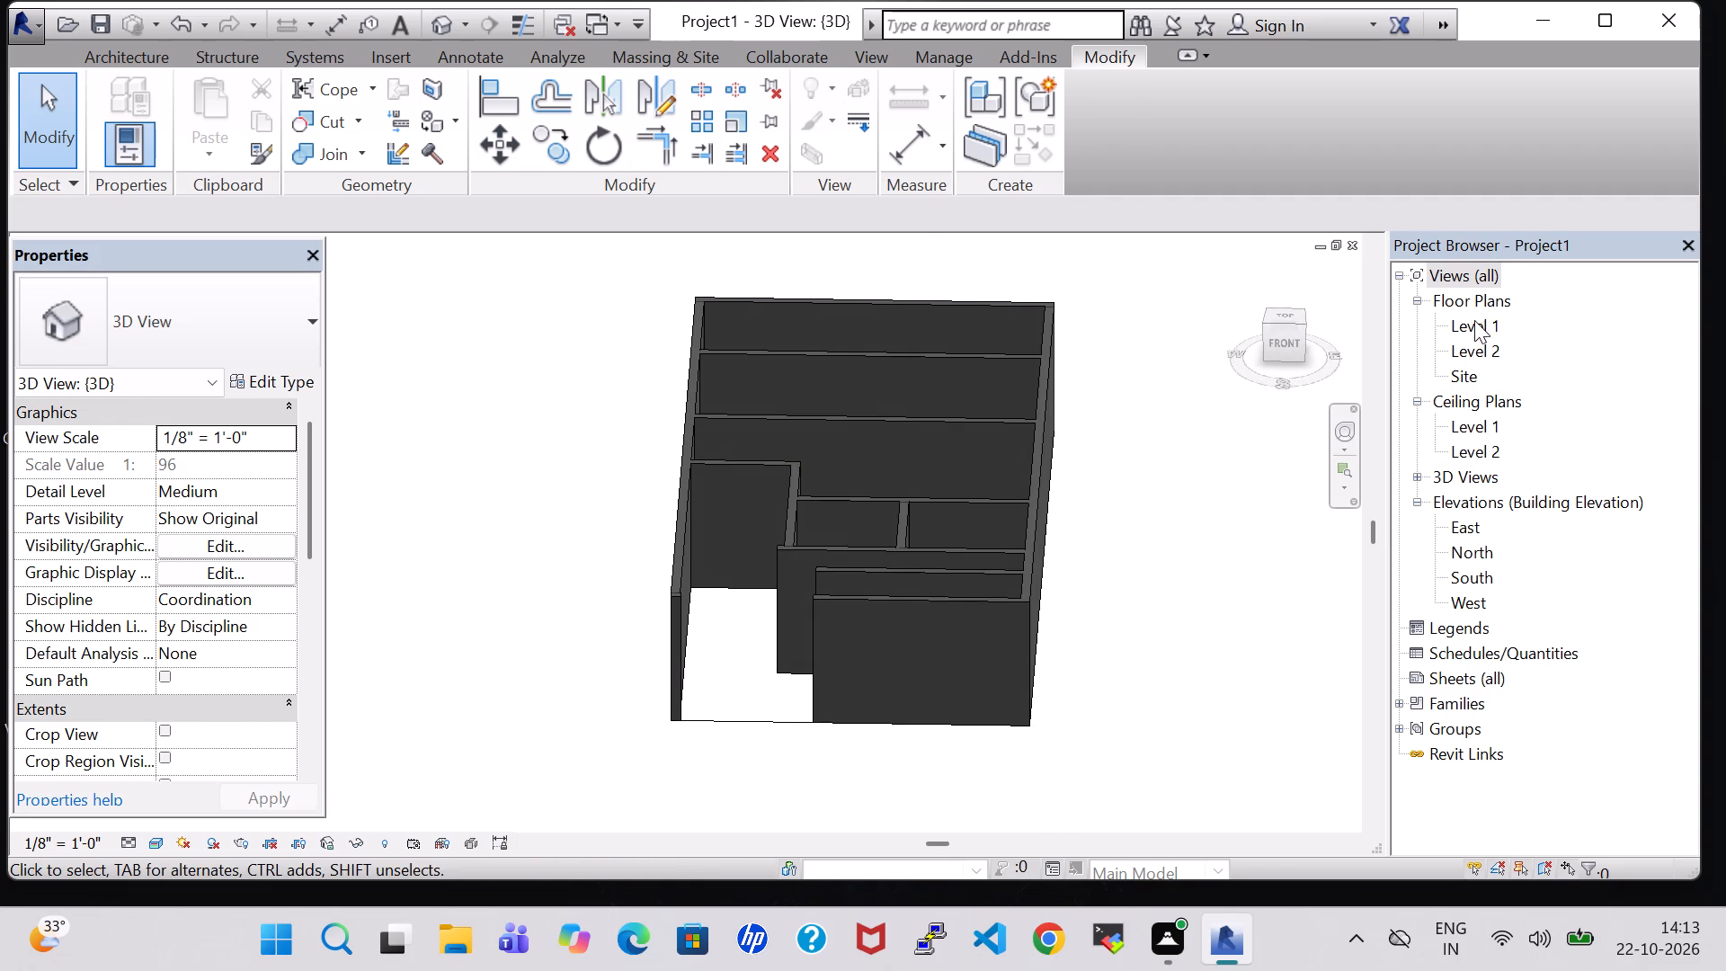
In the Level 1 floor plan, set the unconnected height of the south outer wall east of the opening to 4' 0".
{"action": "double_click", "coordinate": [1474, 320]}
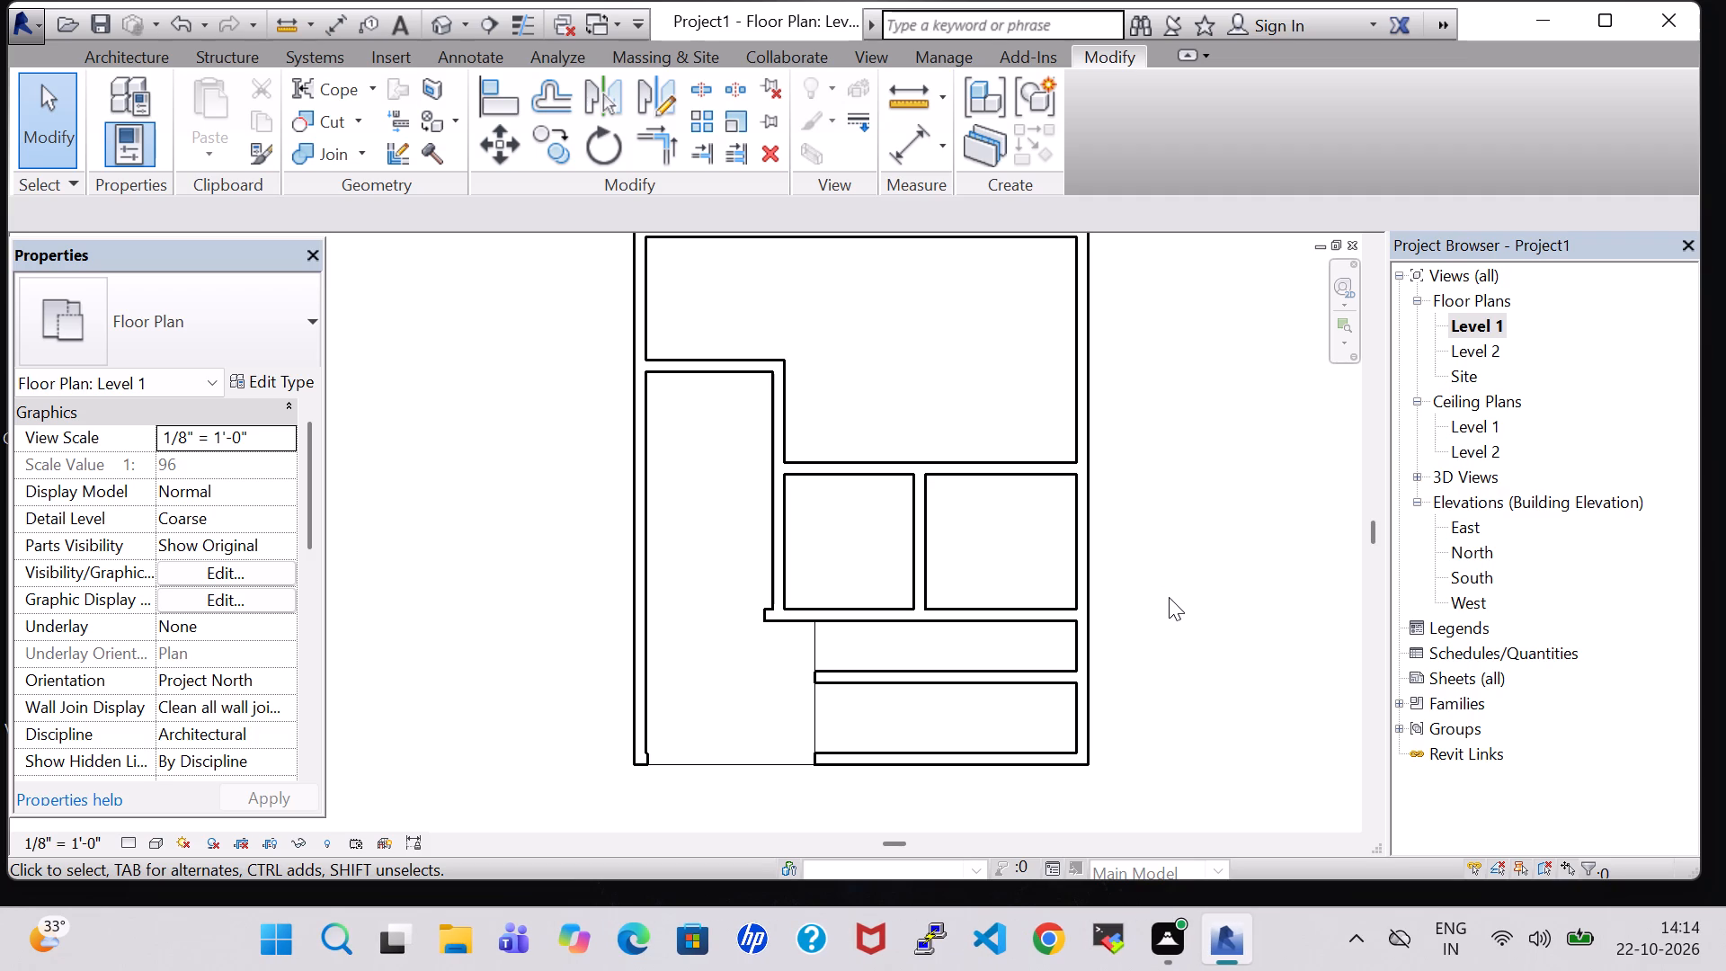
{"action": "scroll", "coordinate": [1169, 597], "scroll_direction": "down", "scroll_amount": 1}
{"action": "left_click", "coordinate": [882, 724]}
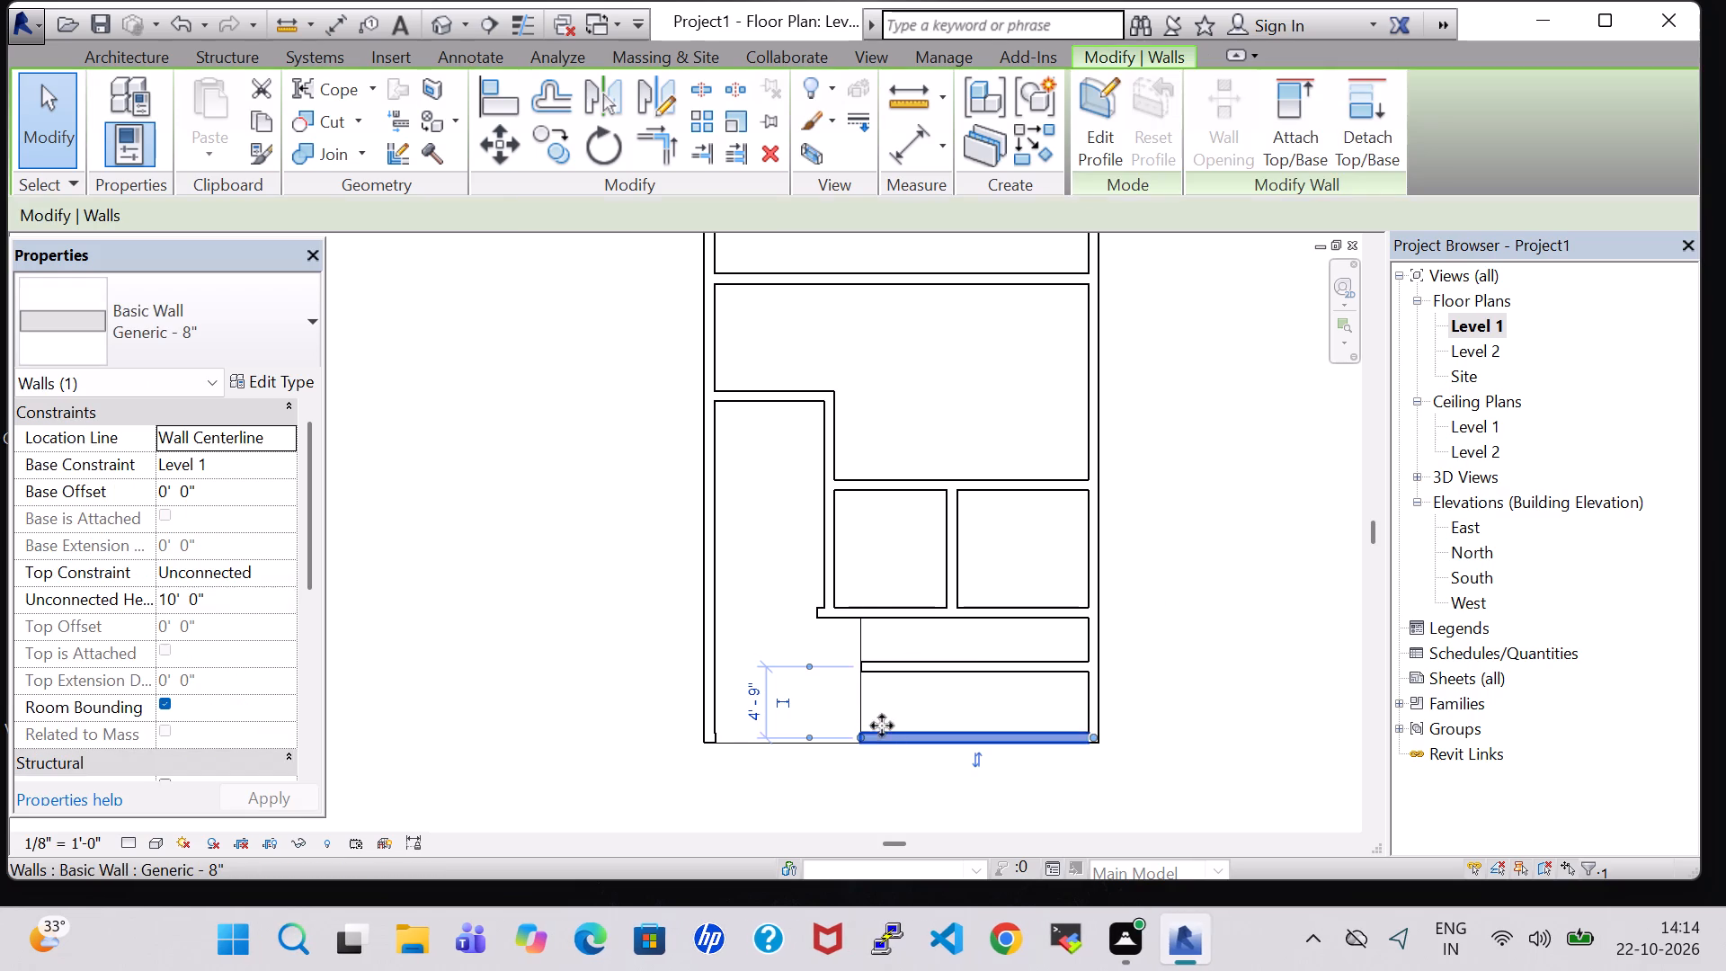
{"action": "left_click", "coordinate": [177, 603]}
{"action": "key", "text": "BackSpace"}
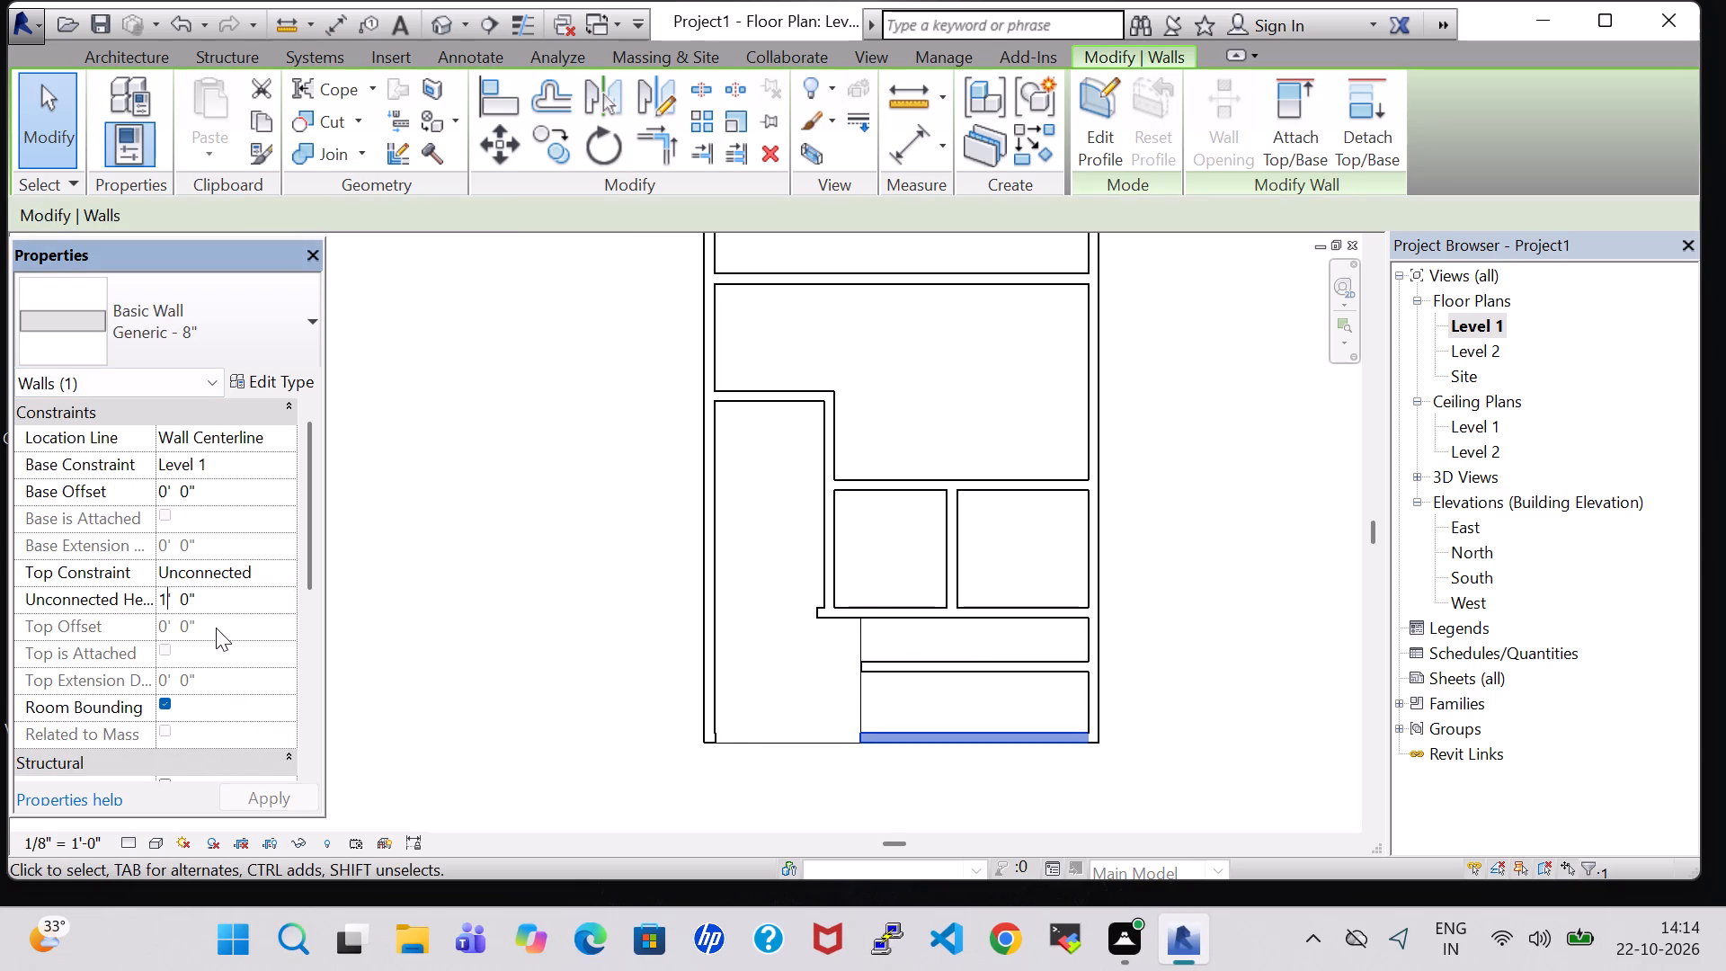
{"action": "key", "text": "BackSpace"}
{"action": "key", "text": "4"}
{"action": "key", "text": "Return"}
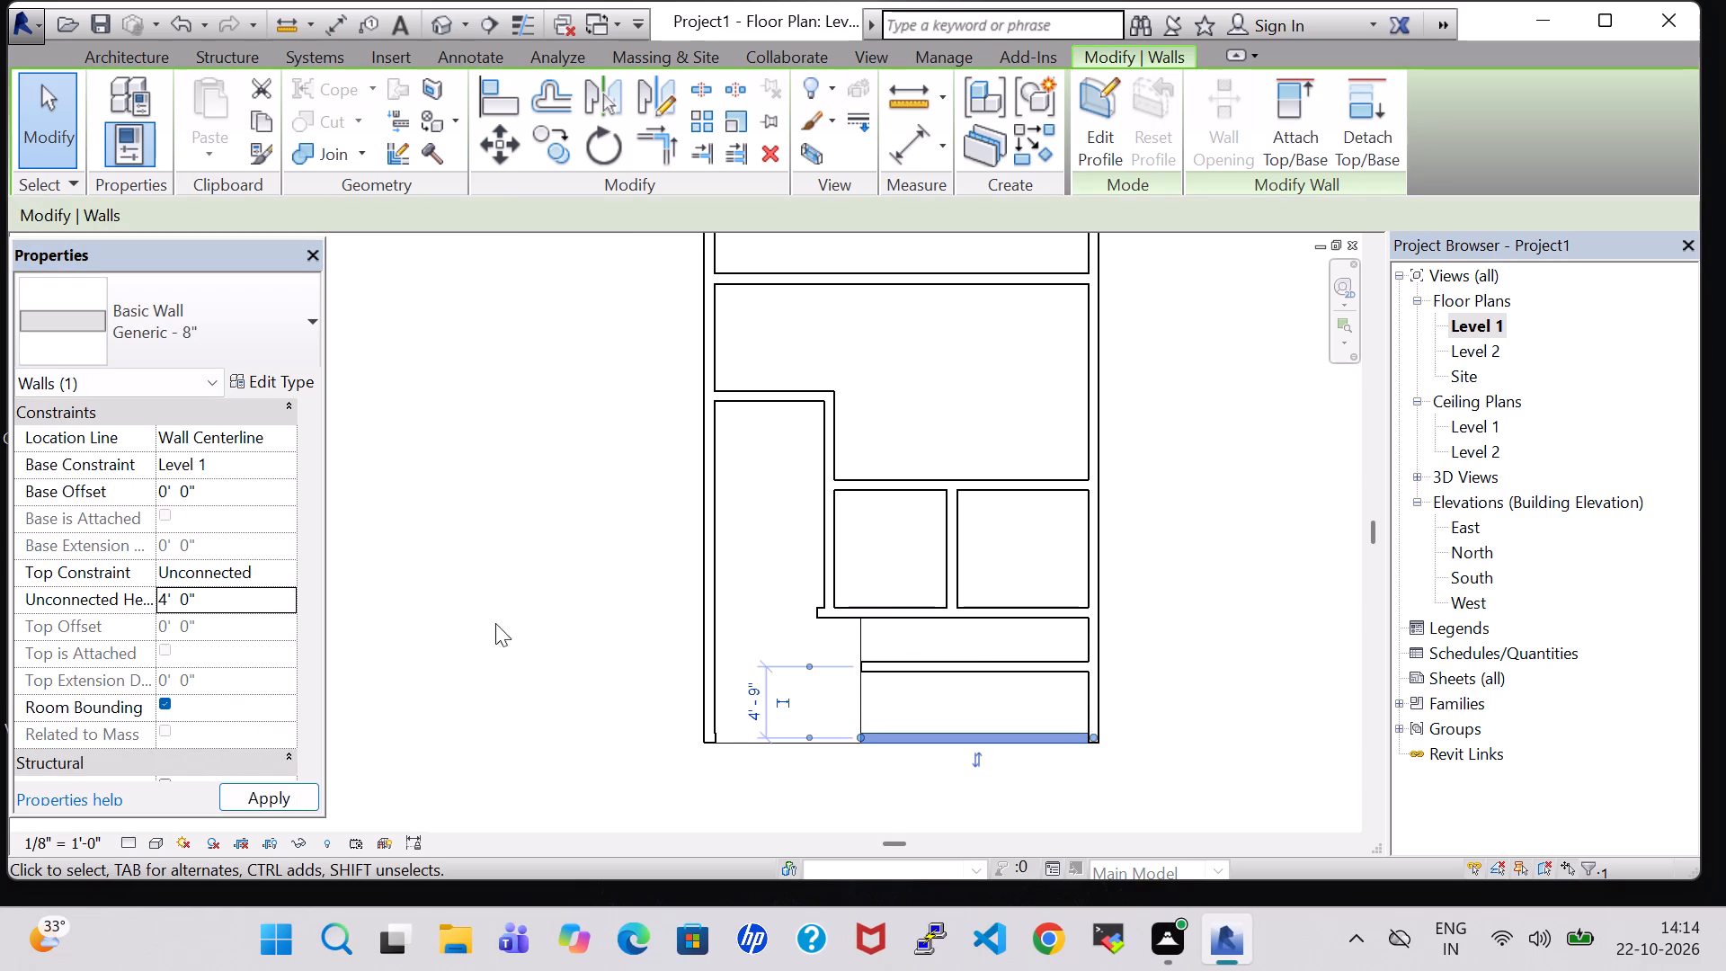
{"action": "left_click", "coordinate": [1197, 628]}
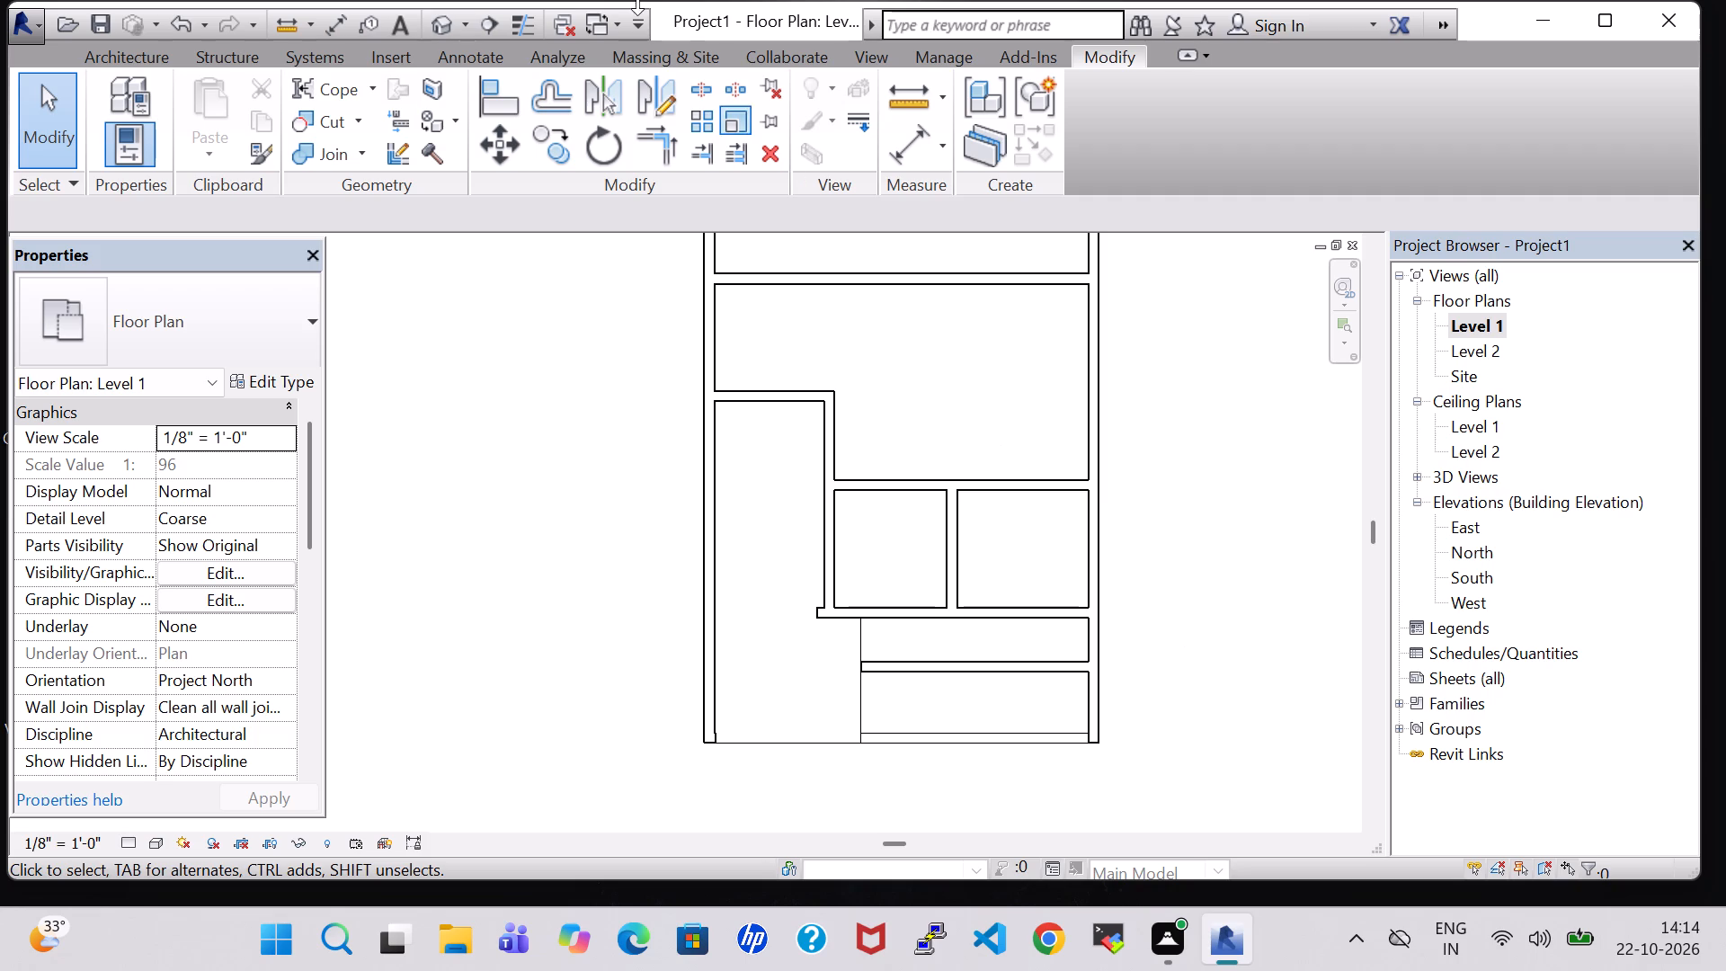
Check the lowered south wall in the 3D view, and return to the Level 1 floor plan.
{"action": "left_click", "coordinate": [438, 22]}
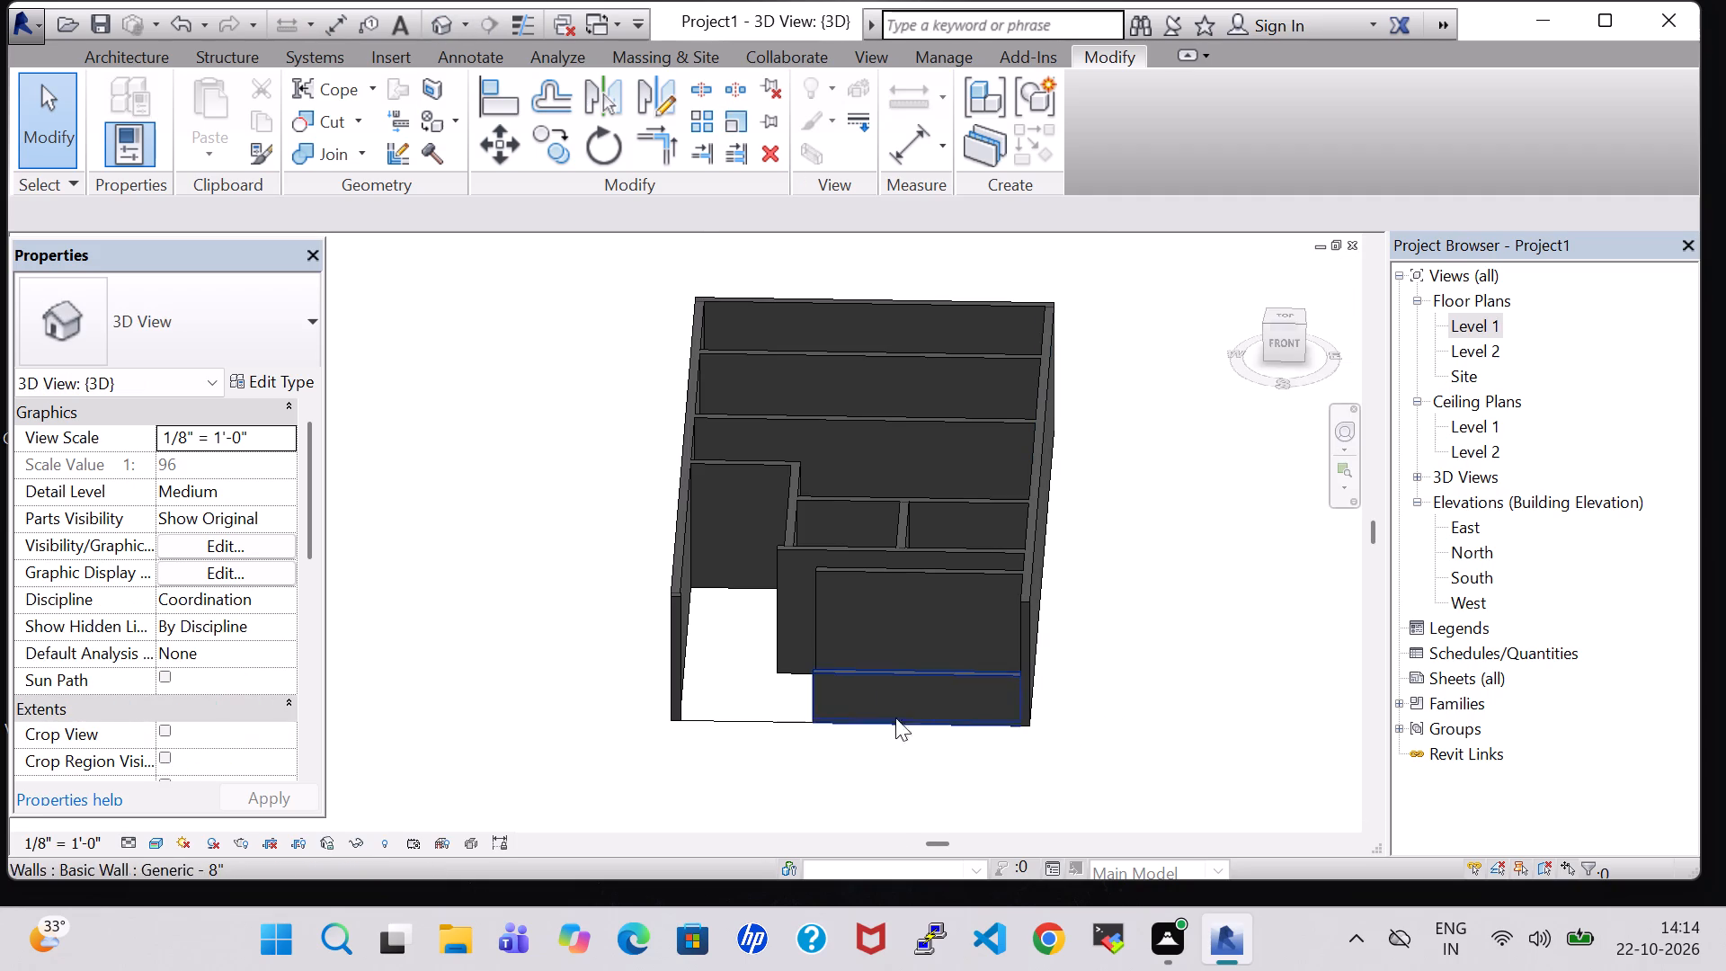
{"action": "double_click", "coordinate": [1479, 322]}
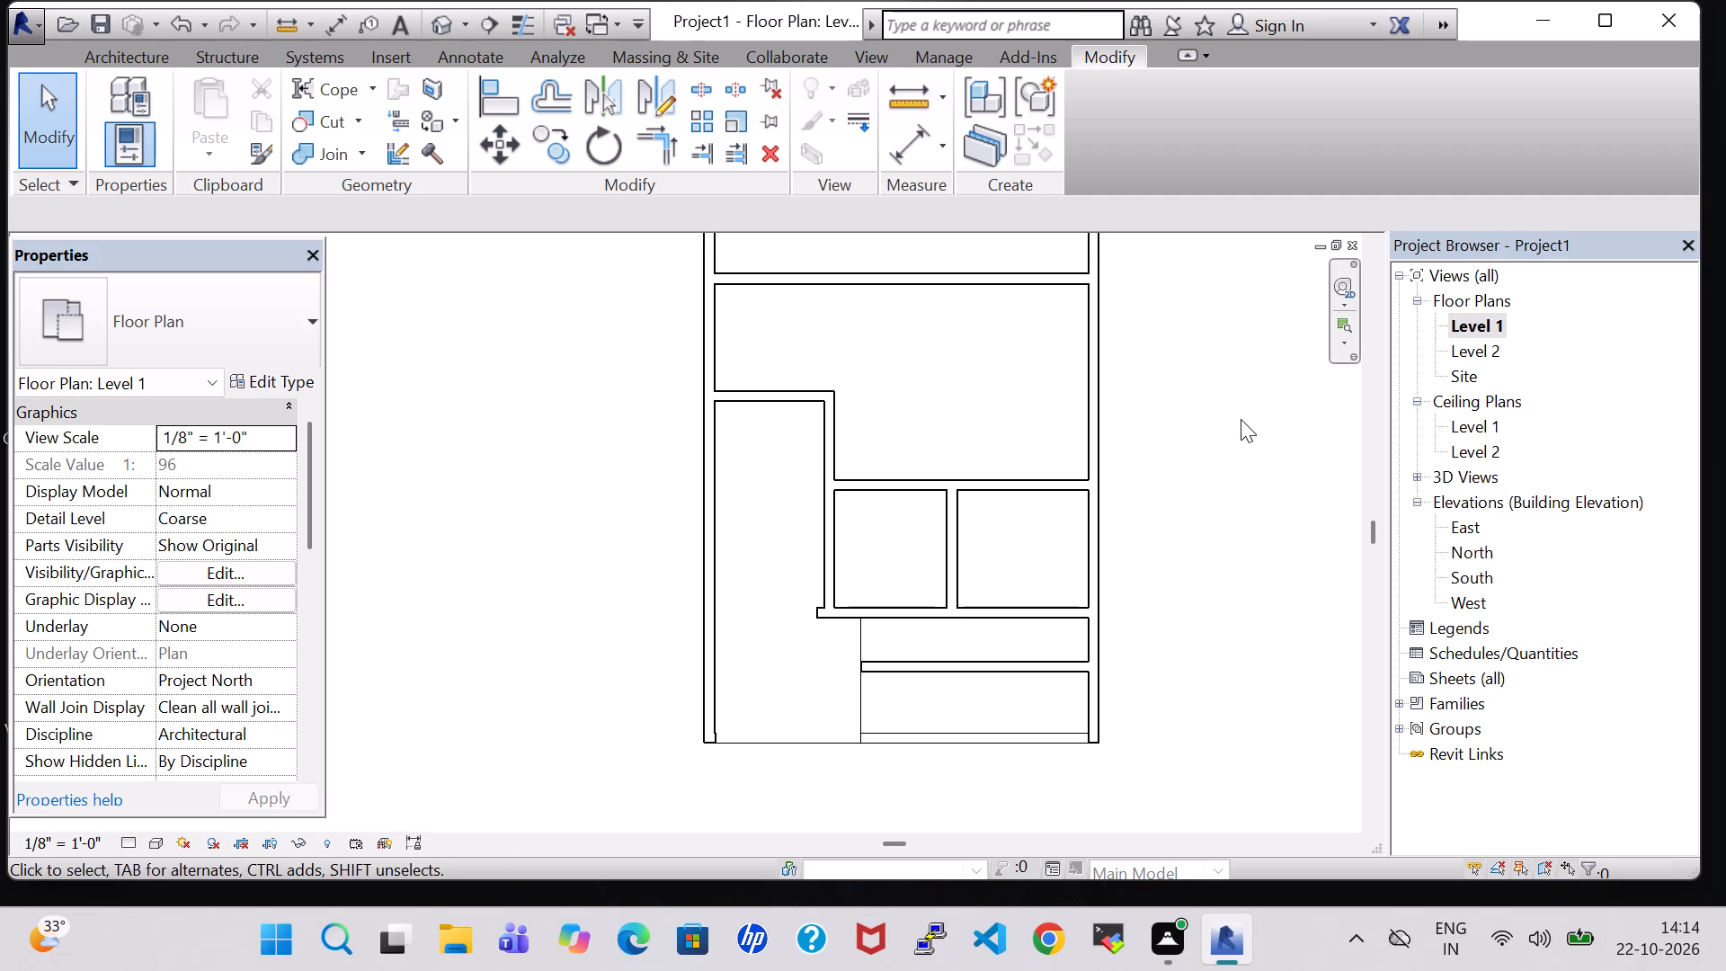
Draw a wall 8'-6" west from the east outer wall, aligned with the west room's north wall, and north to the next east-west wall.
{"action": "scroll", "coordinate": [1237, 424], "scroll_direction": "down", "scroll_amount": 1}
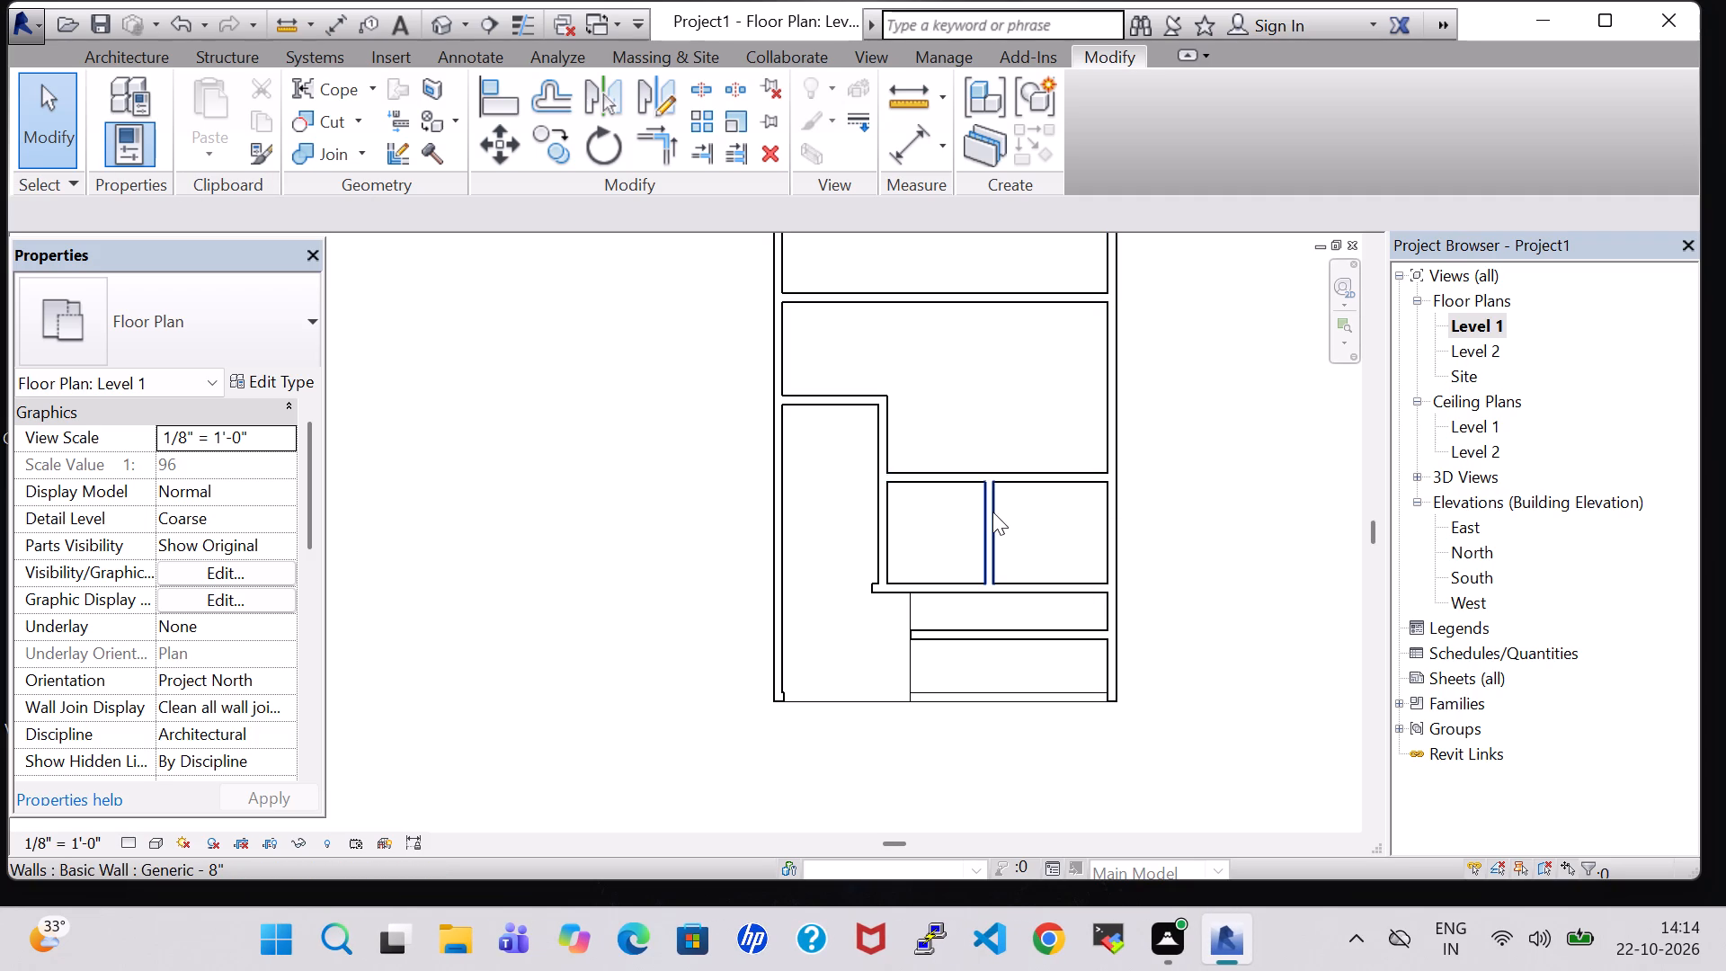
{"action": "middle_click_drag", "start_coordinate": [1005, 513], "coordinate": [965, 645]}
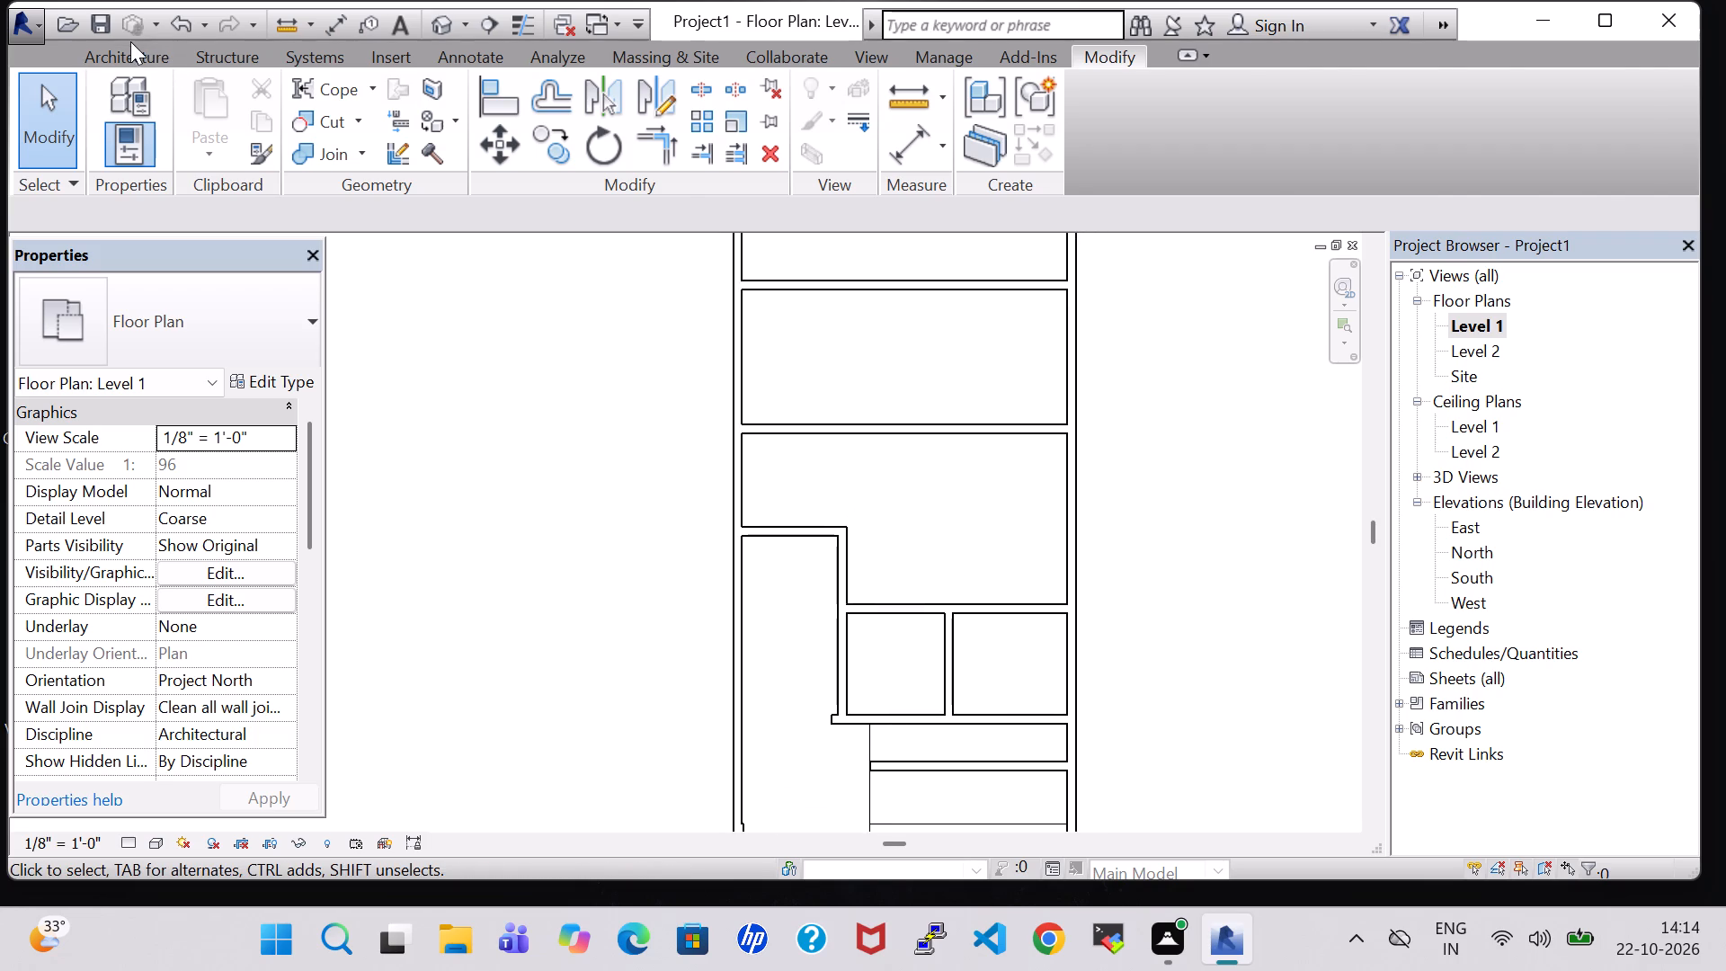
{"action": "left_click", "coordinate": [131, 59]}
{"action": "left_click", "coordinate": [125, 132]}
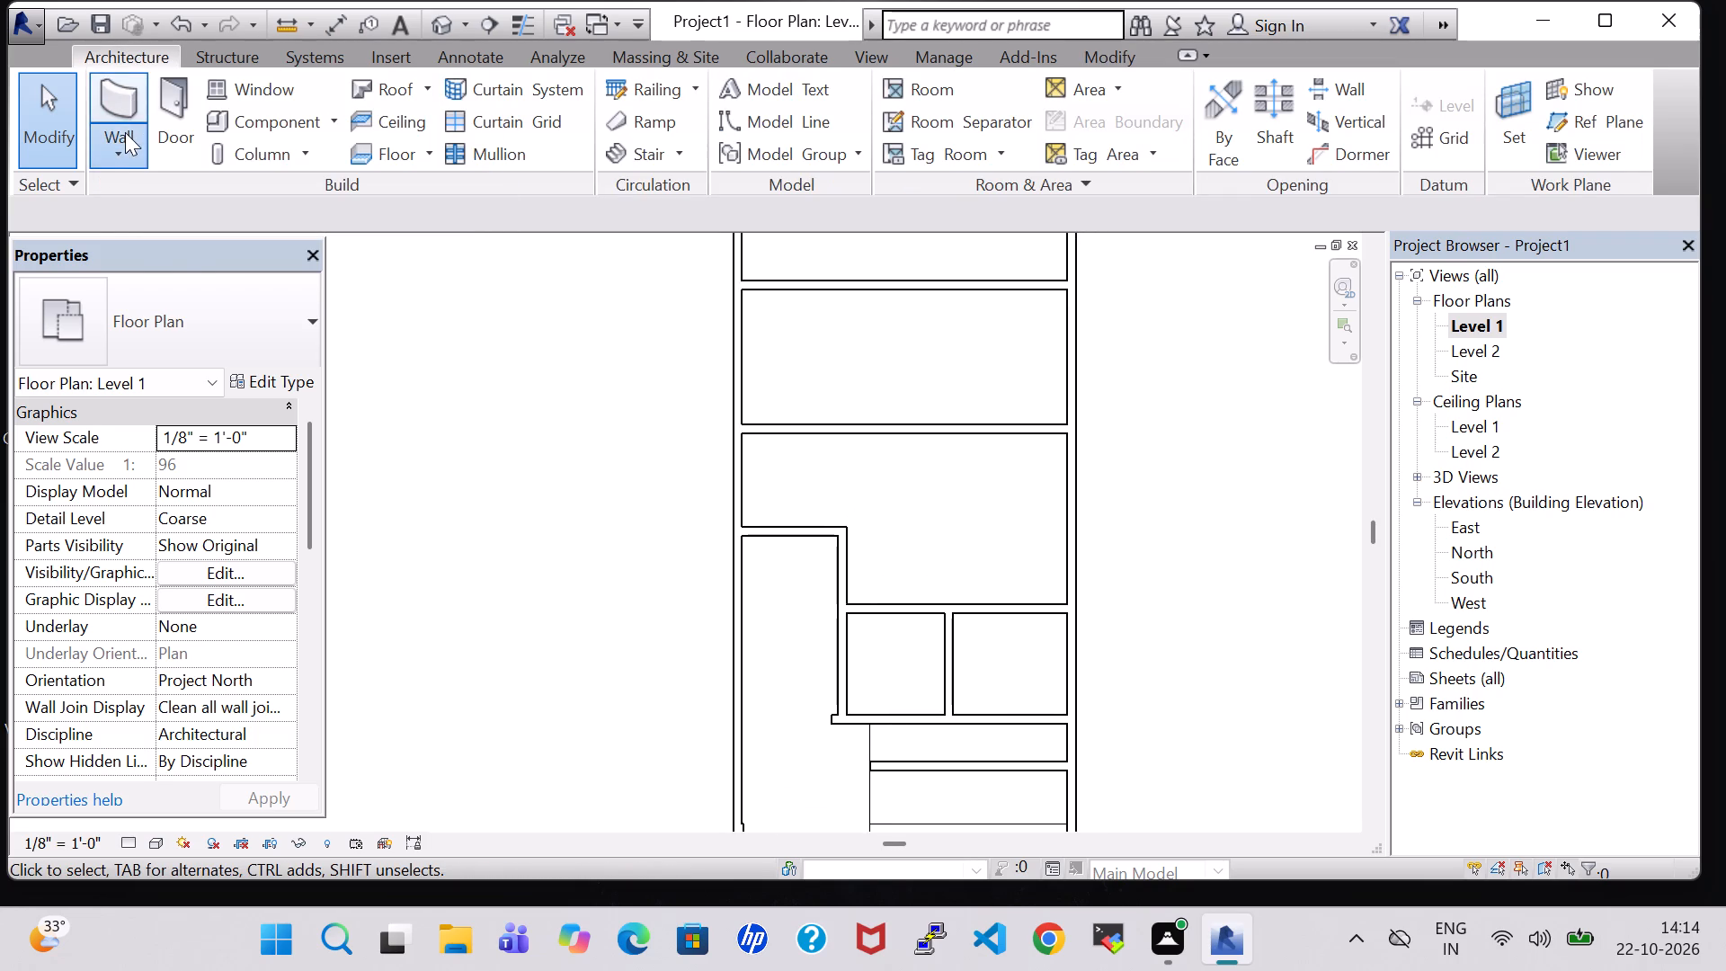
{"action": "left_click", "coordinate": [141, 179]}
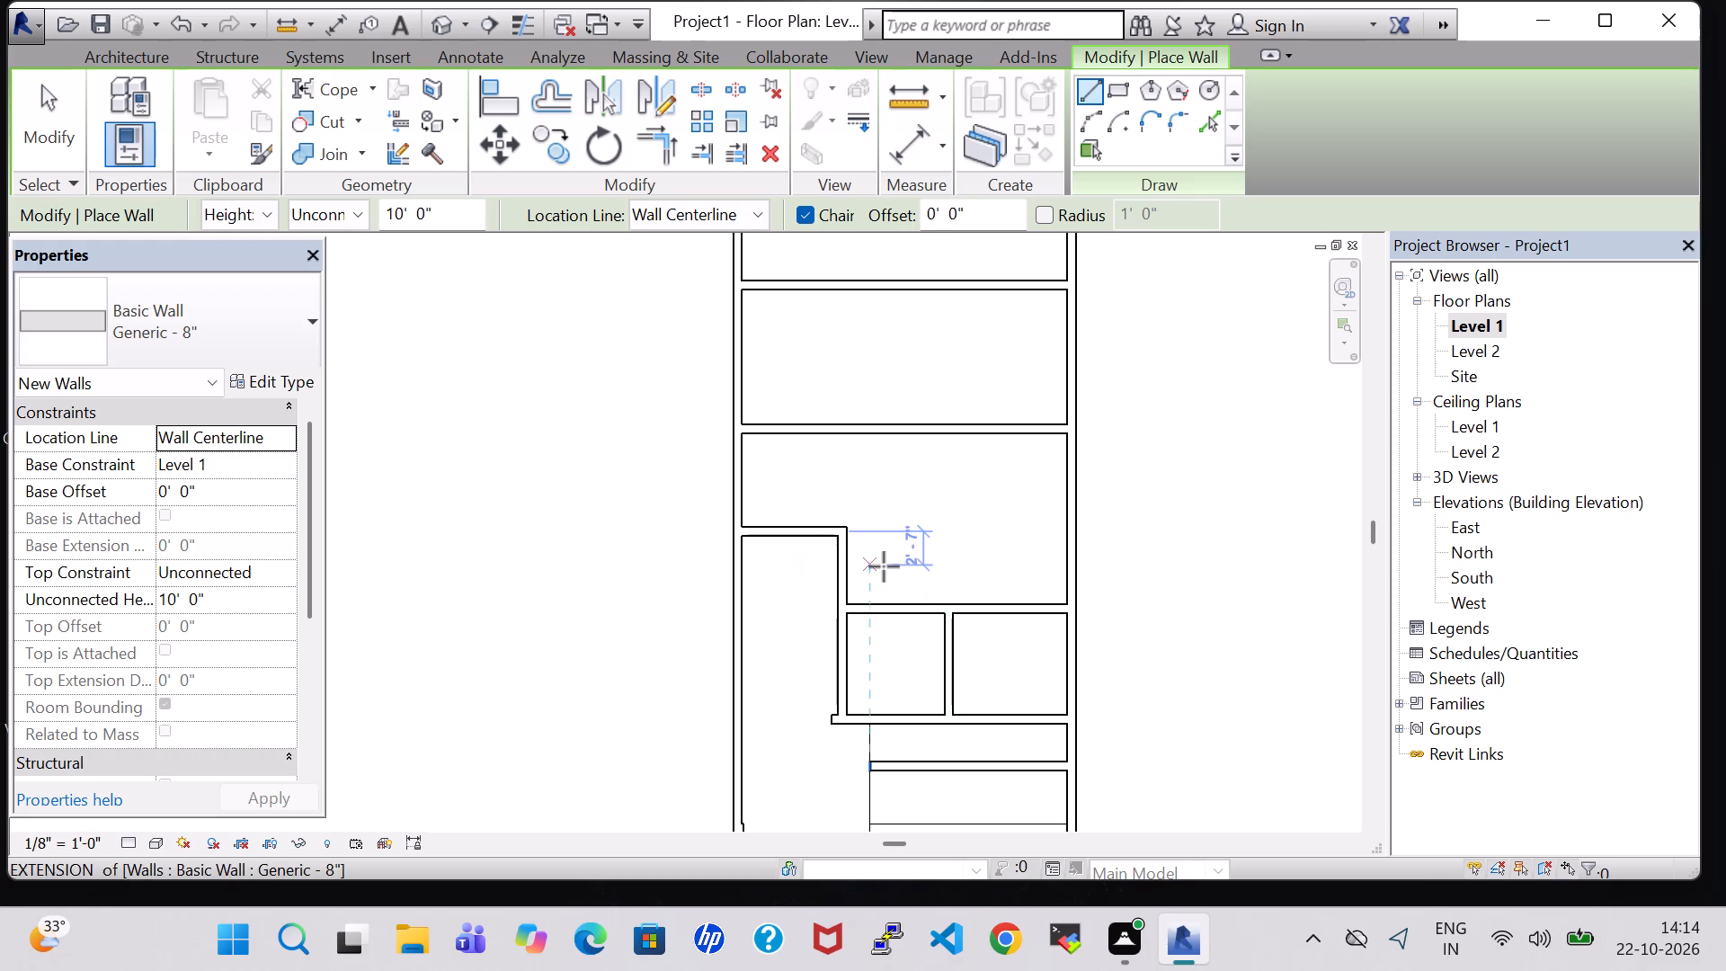
{"action": "left_click", "coordinate": [1078, 526]}
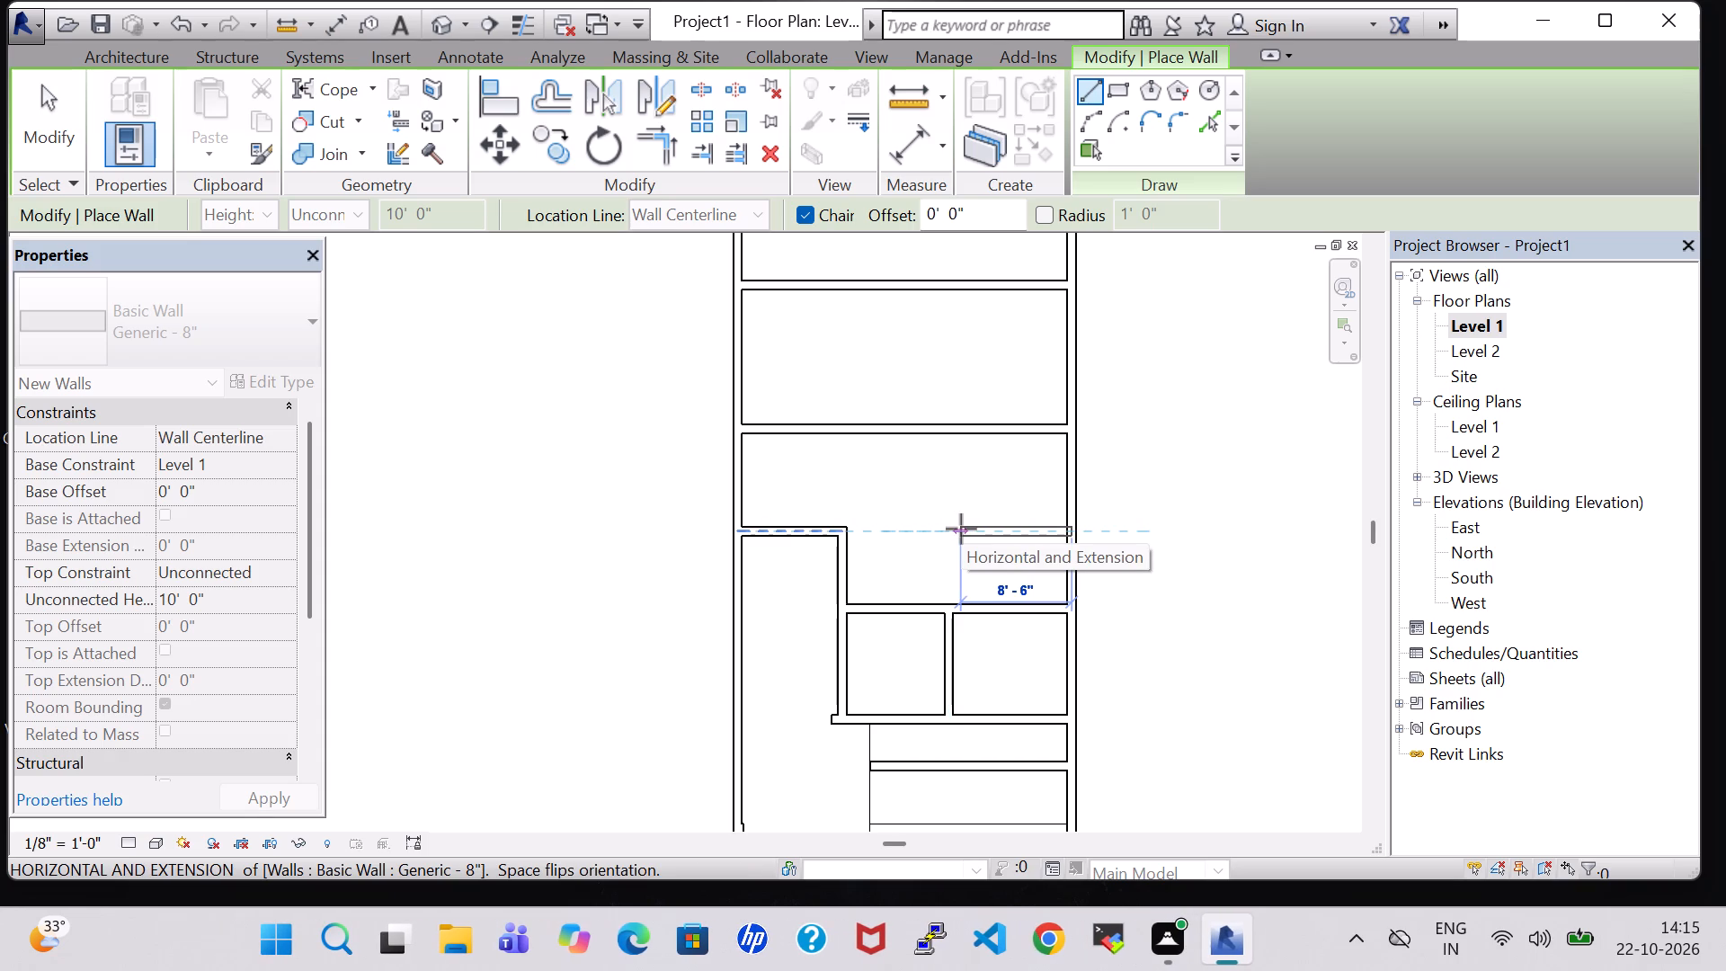
{"action": "left_click", "coordinate": [961, 529]}
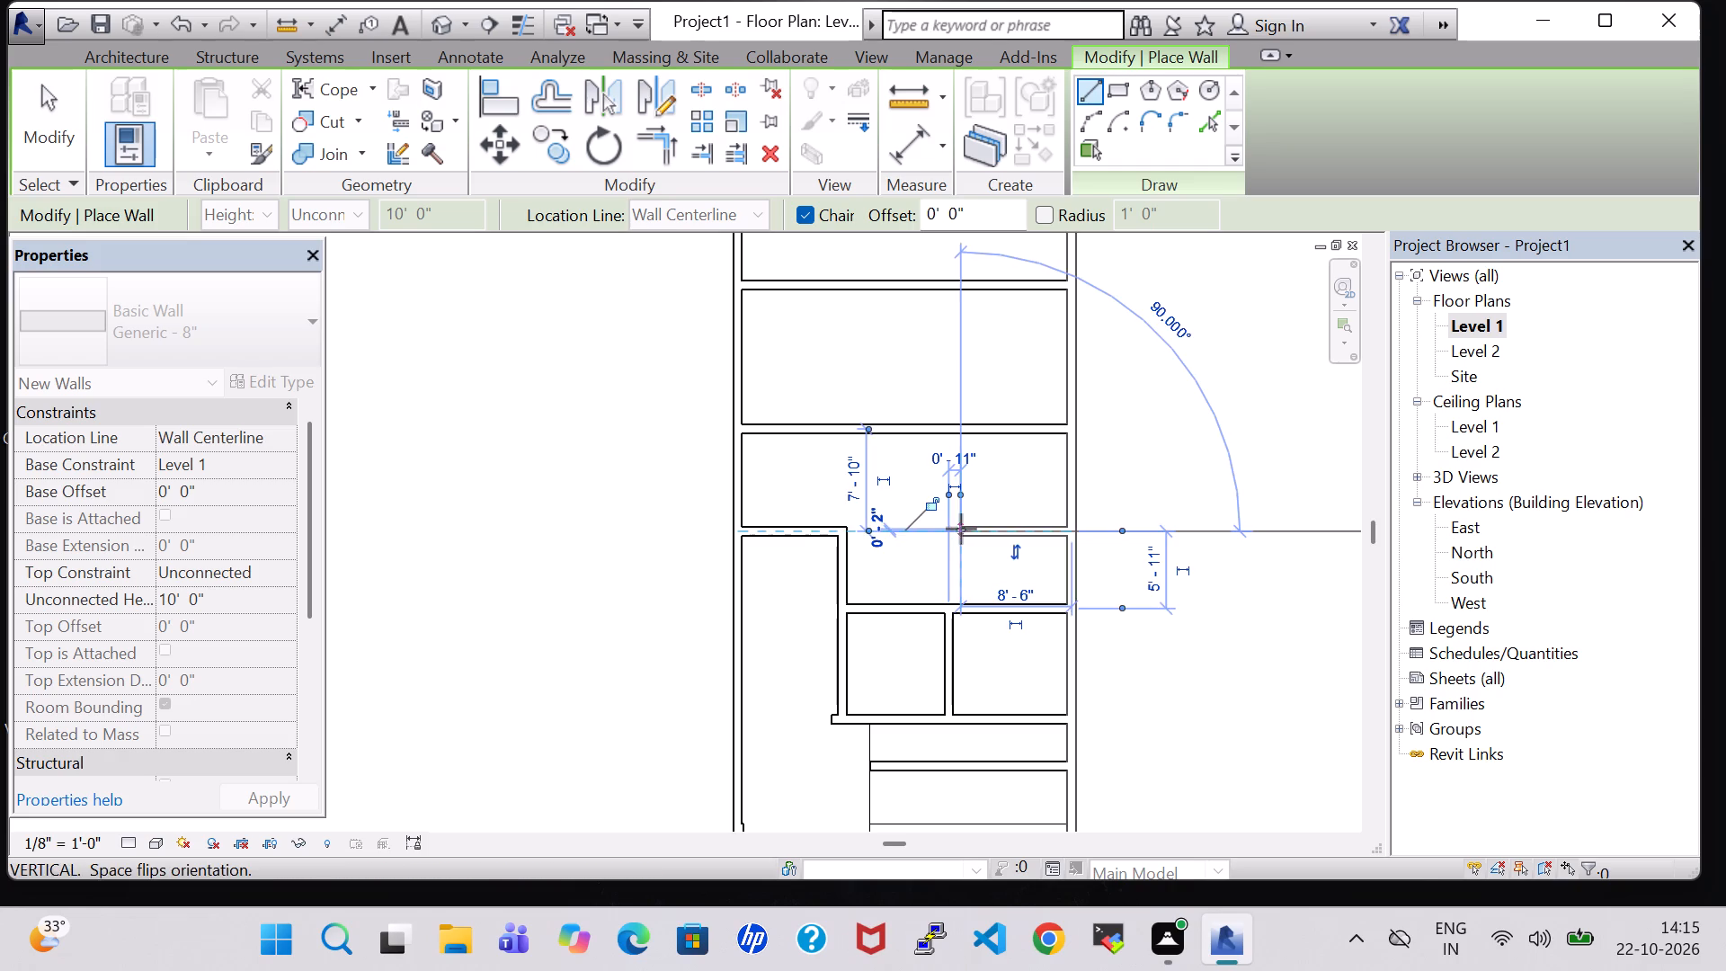
{"action": "left_click", "coordinate": [956, 420]}
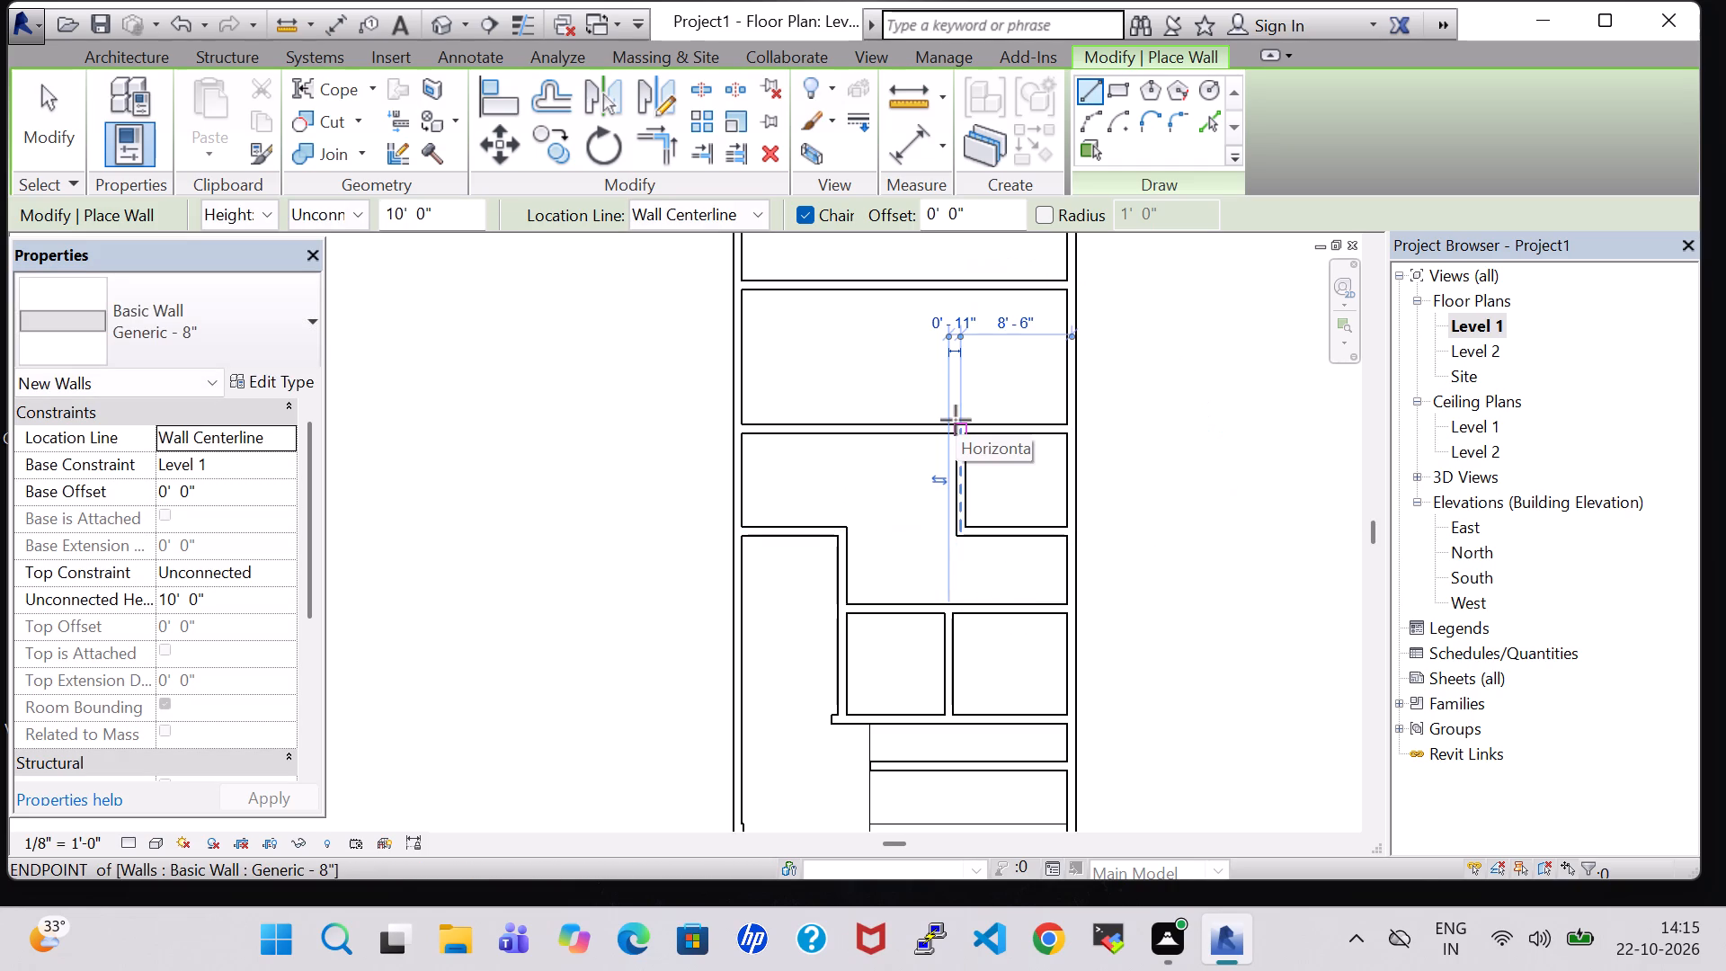
Divide the new east room with an east-west wall about 2'-6" north of its south wall.
{"action": "left_click", "coordinate": [1074, 495]}
{"action": "left_click", "coordinate": [968, 495]}
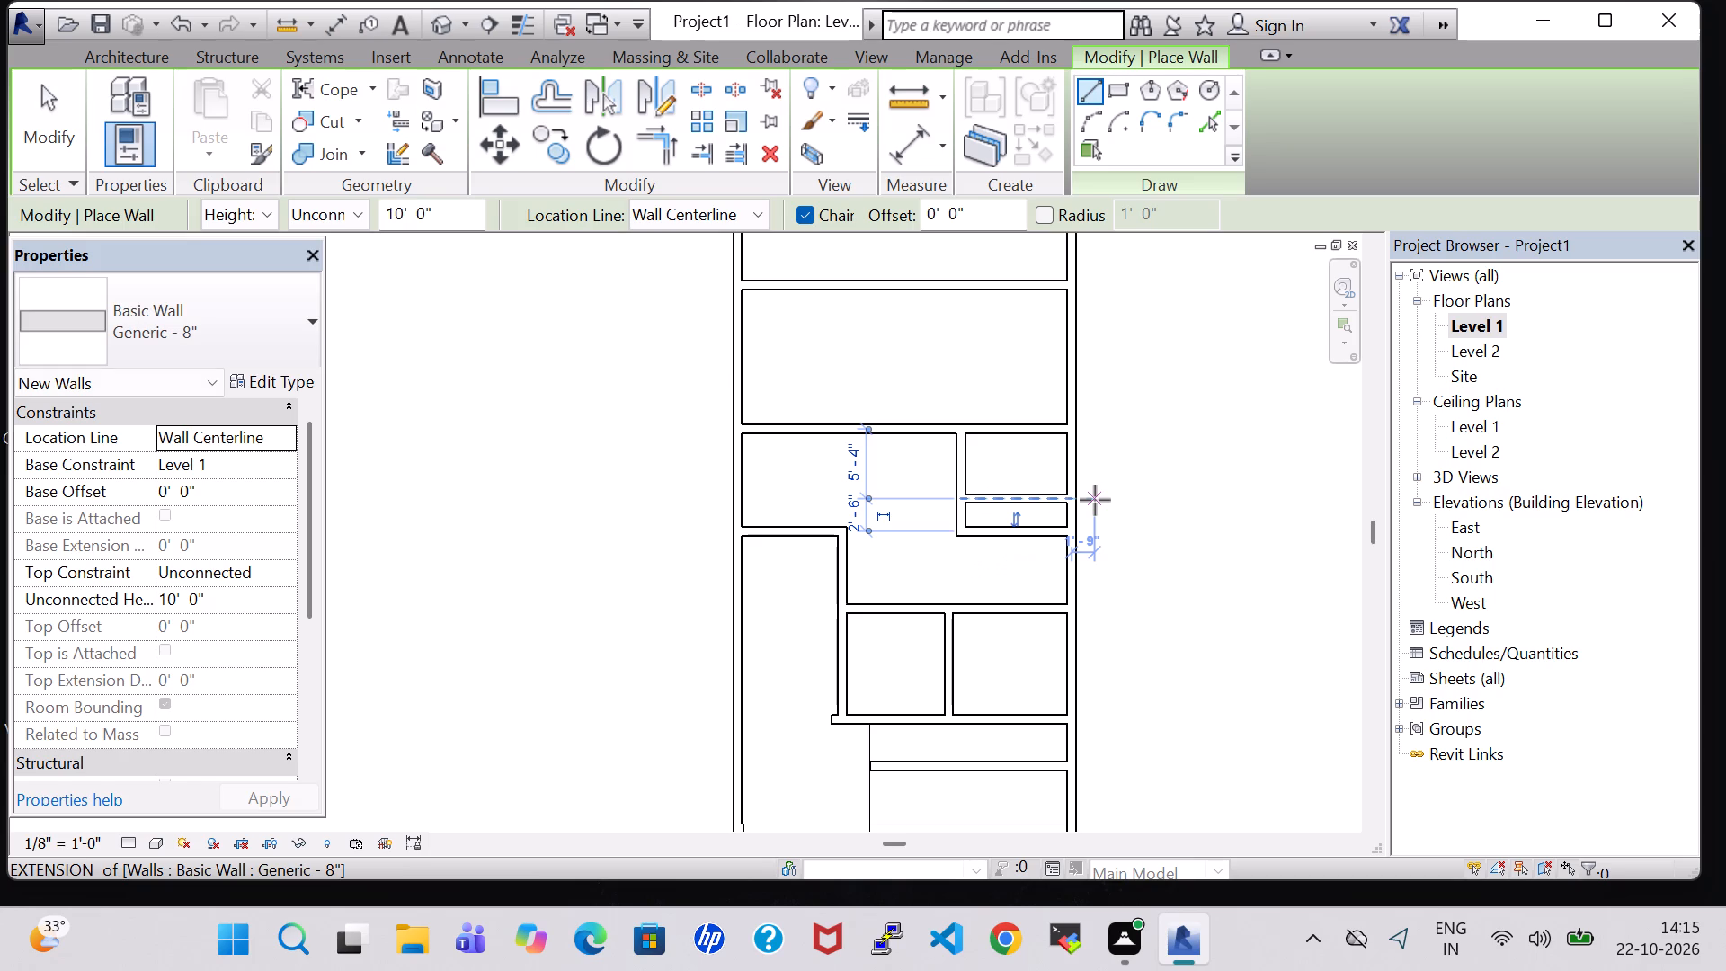
{"action": "key", "text": "Escape"}
{"action": "key", "text": "Escape"}
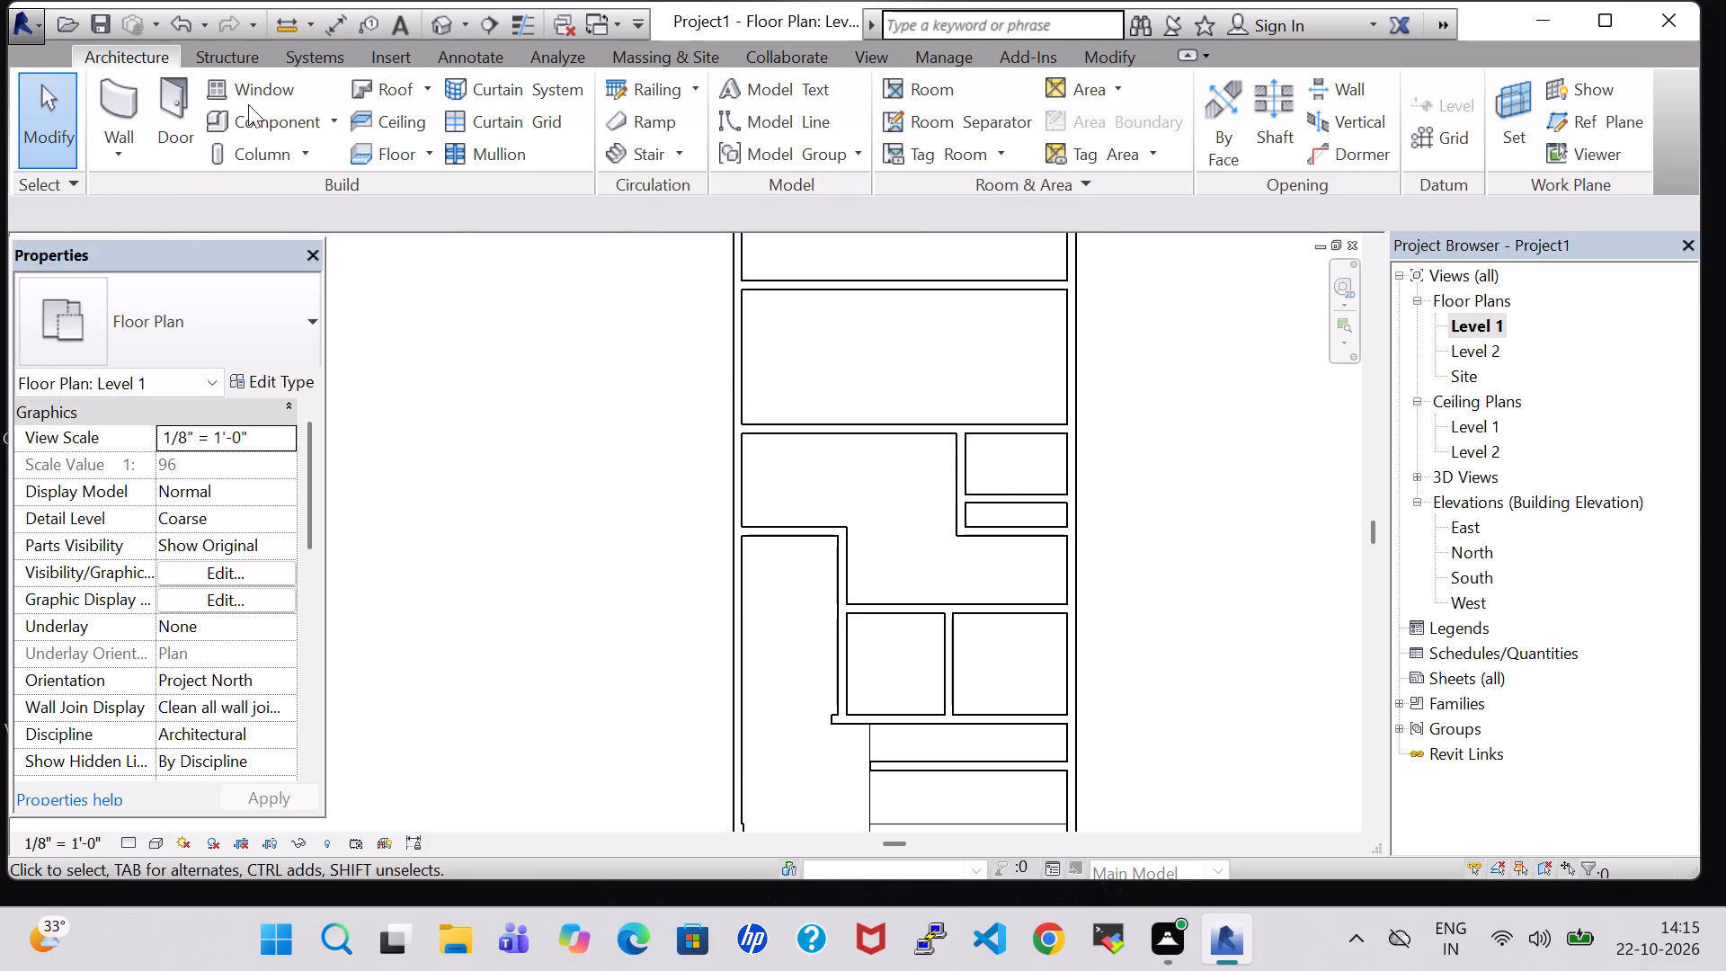
Draw an 11'-0" north-south wall between the midpoints of the two full-width east-west walls, halving the room second from the north.
{"action": "left_click", "coordinate": [120, 88]}
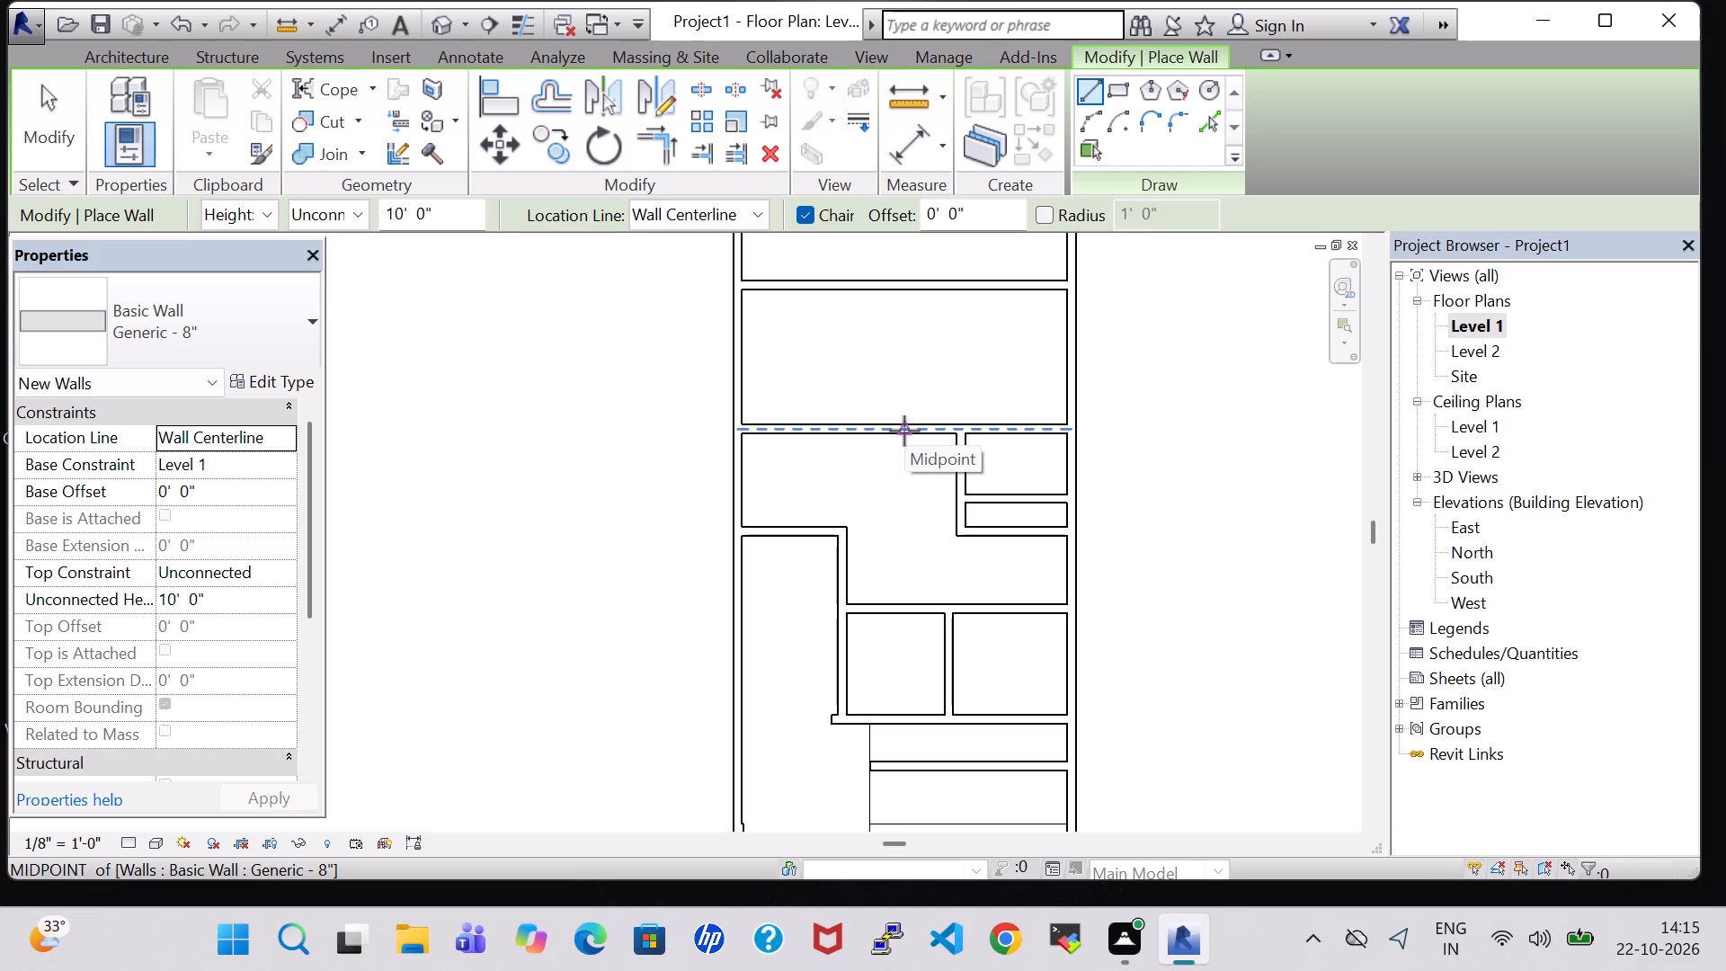
{"action": "left_click", "coordinate": [904, 431]}
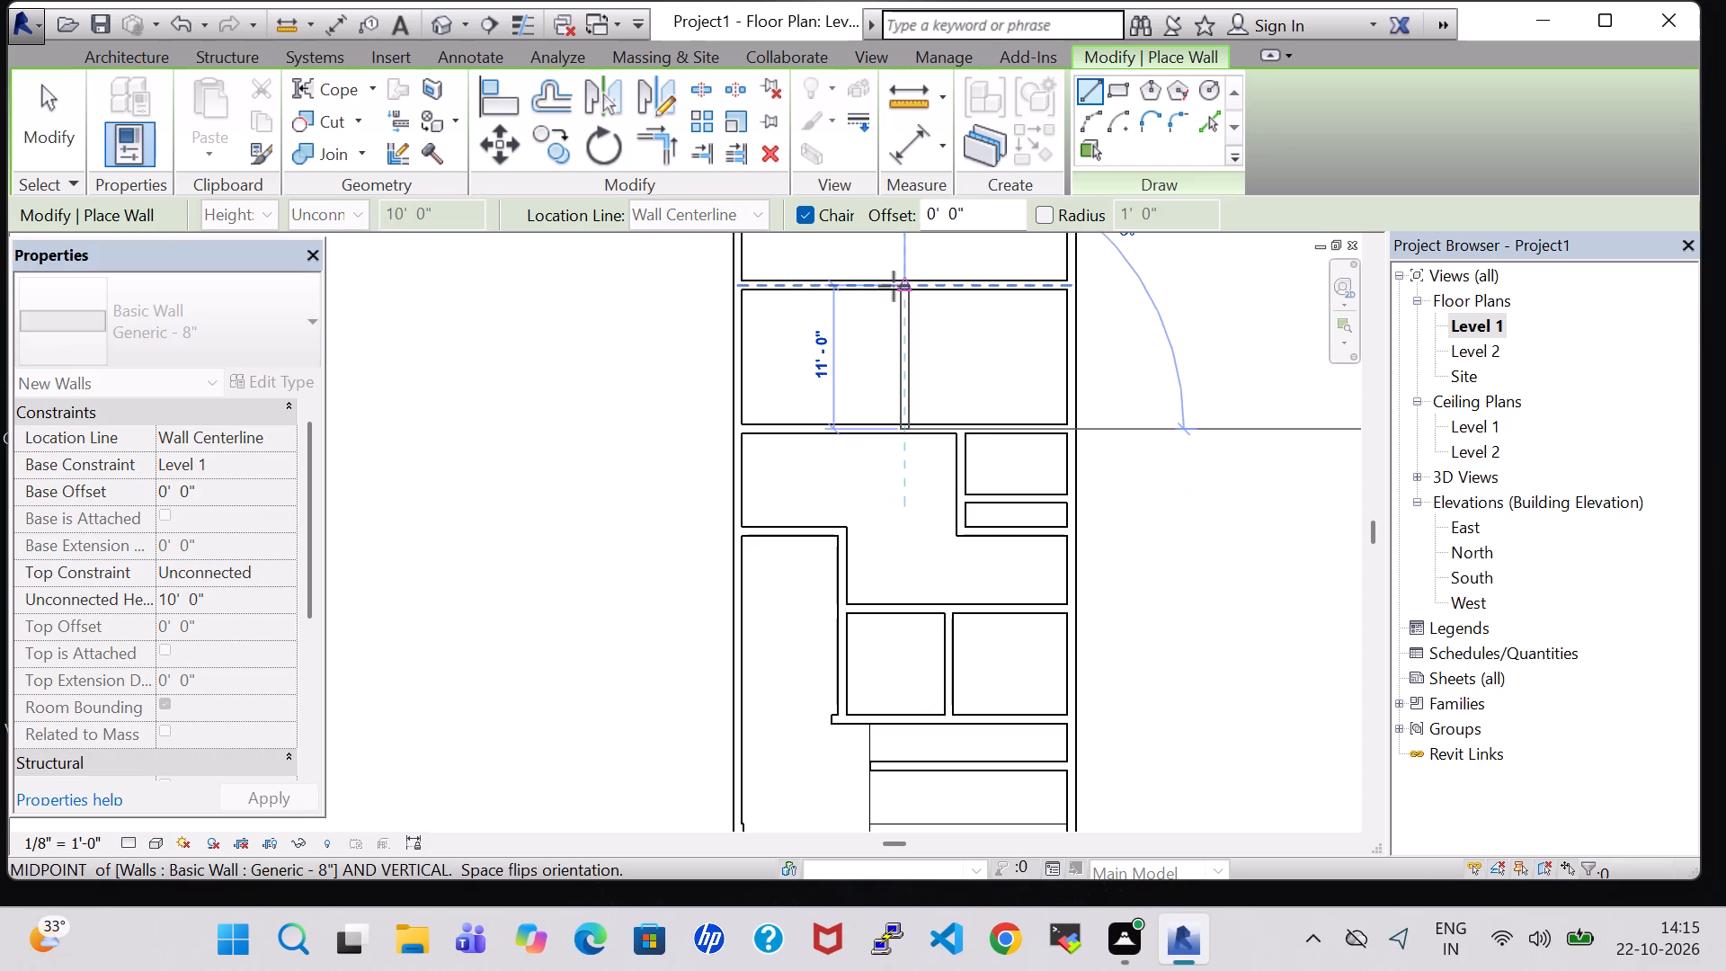
{"action": "left_click", "coordinate": [894, 286]}
Draw a north-south partition across the eastern part of the northernmost room, ending at the north outer wall.
{"action": "scroll", "coordinate": [912, 377], "scroll_direction": "down", "scroll_amount": 4}
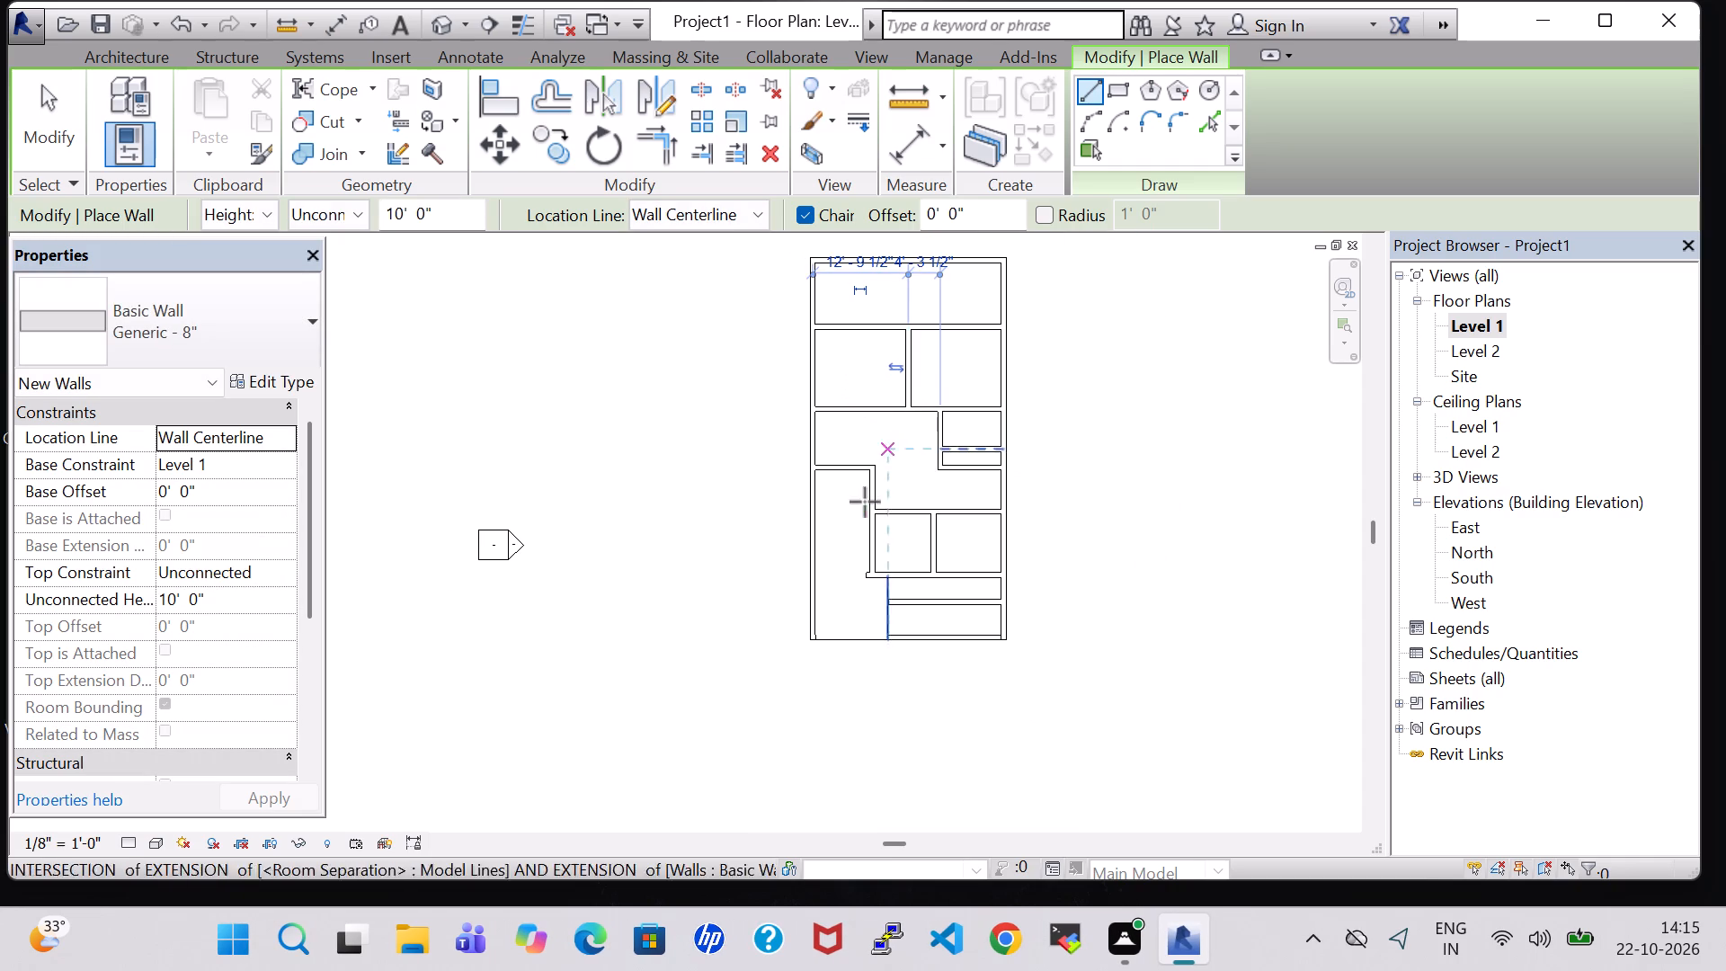
{"action": "left_click", "coordinate": [963, 326]}
{"action": "left_click", "coordinate": [956, 271]}
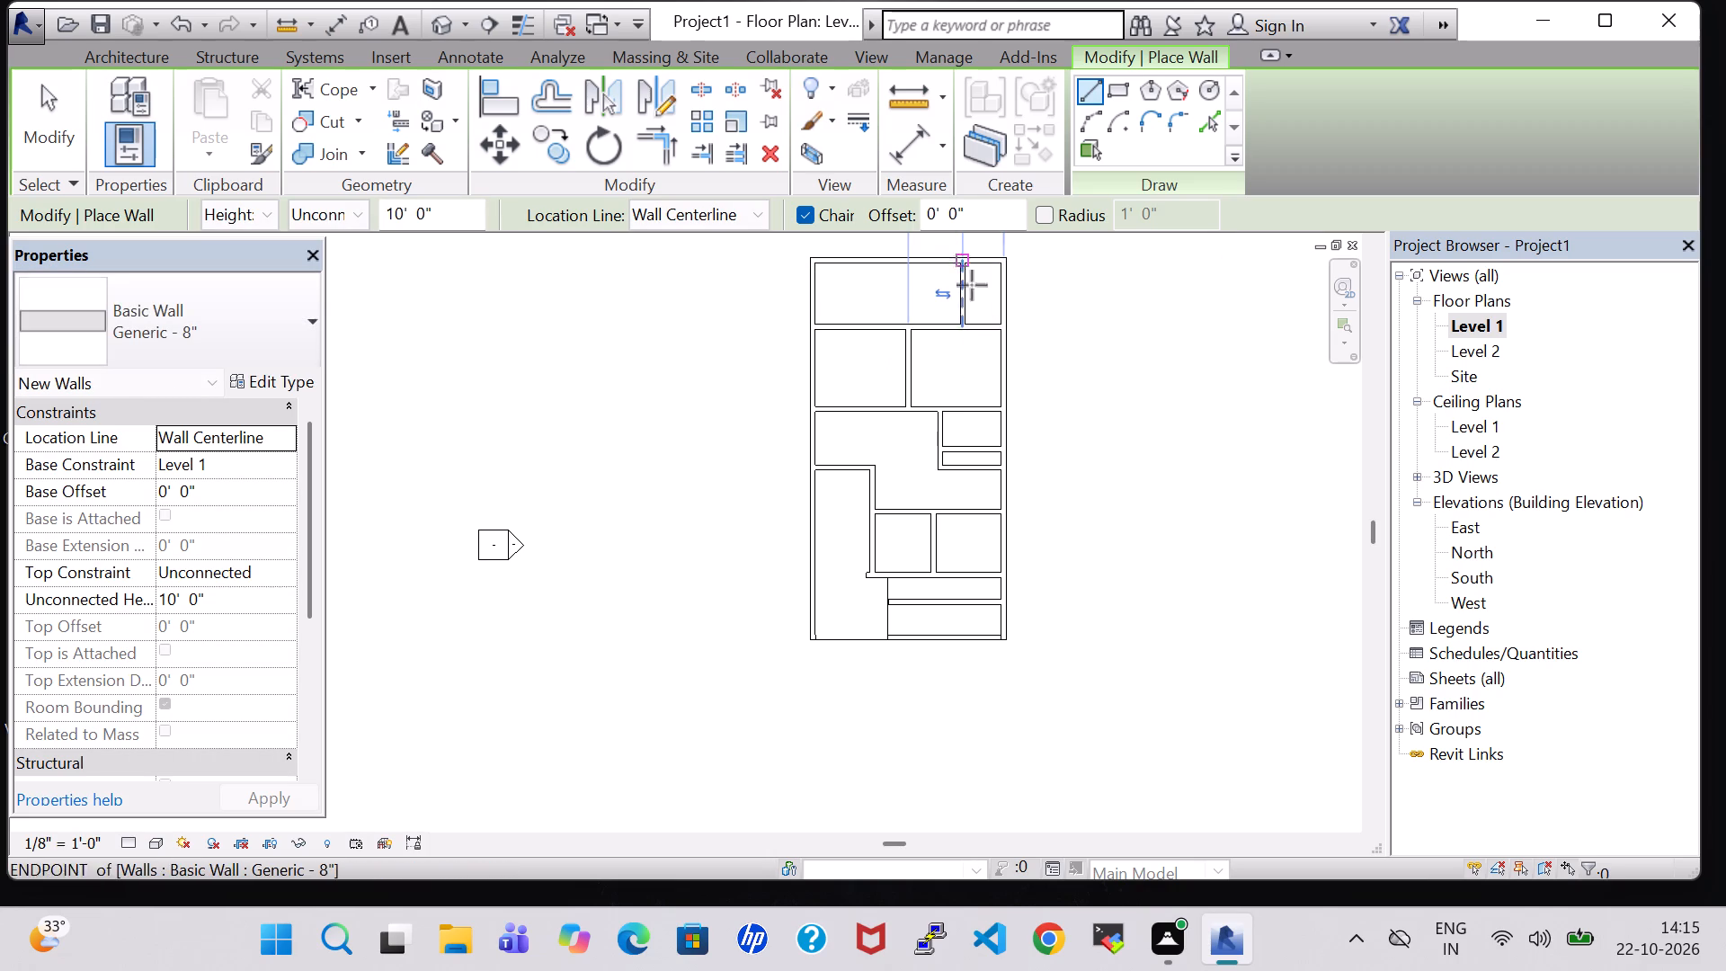
Duplicate the wall type of the full-width east-west wall south of the two halved rooms as INNER WALL.
{"action": "key", "text": "Escape"}
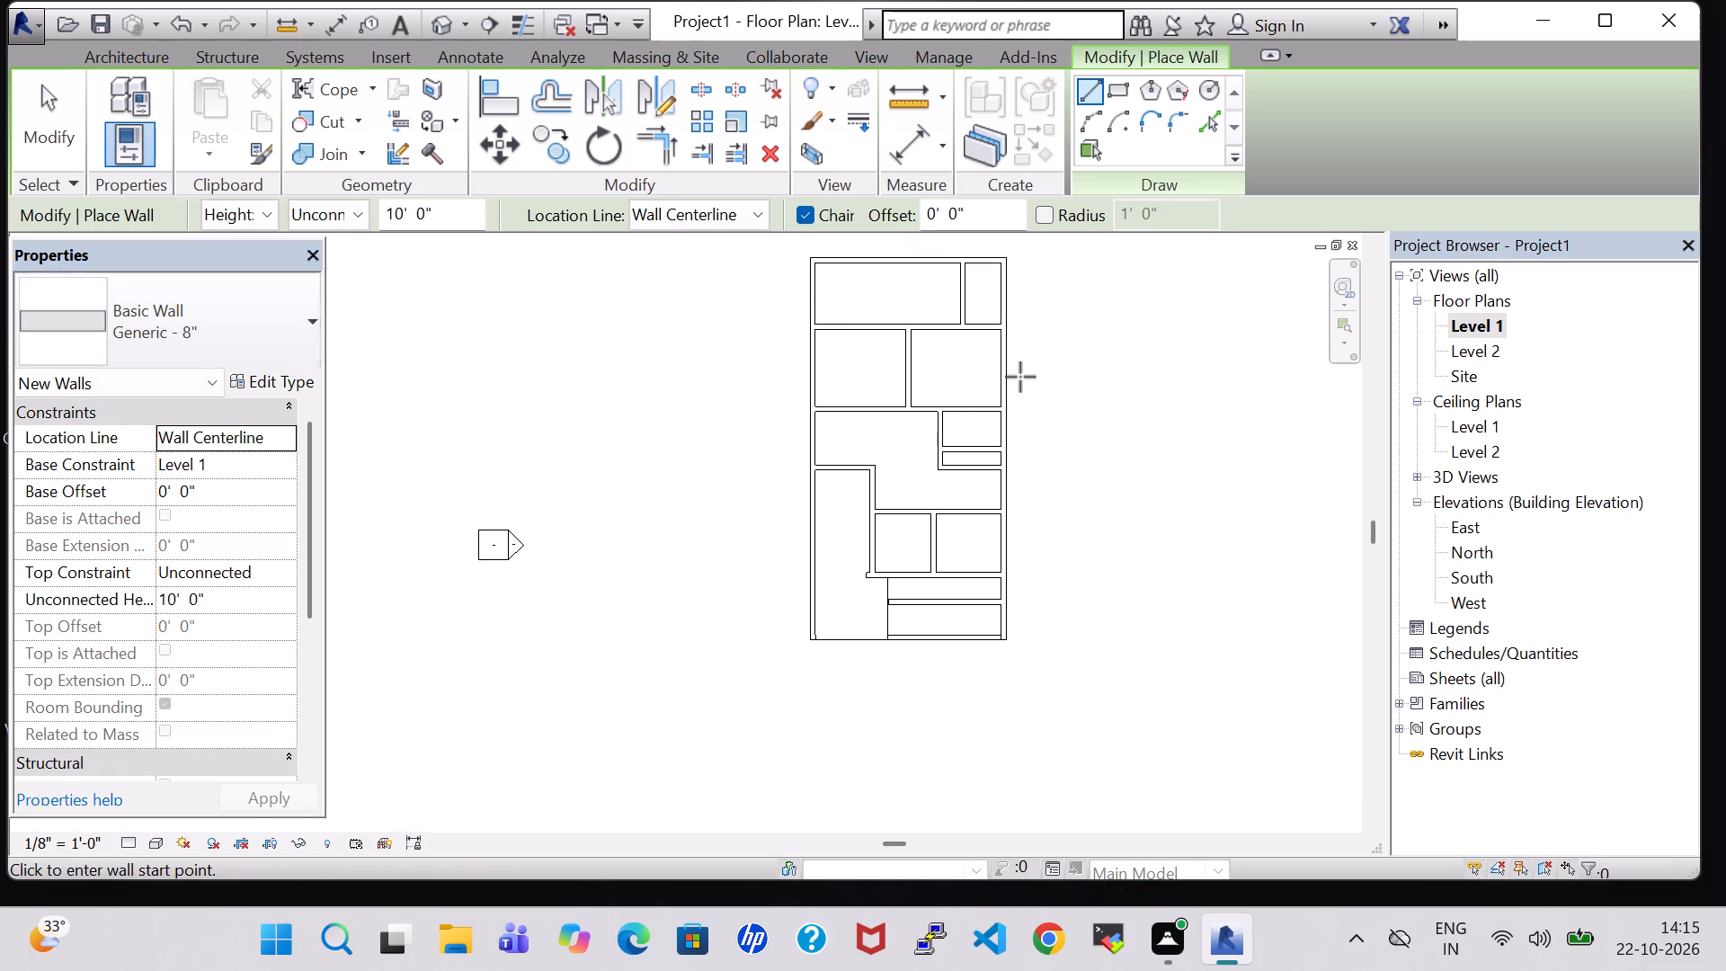
{"action": "key", "text": "Escape"}
{"action": "middle_click_drag", "start_coordinate": [1091, 371], "coordinate": [1076, 431]}
{"action": "middle_click", "coordinate": [1076, 431]}
{"action": "scroll", "coordinate": [1076, 431], "scroll_direction": "up", "scroll_amount": 2}
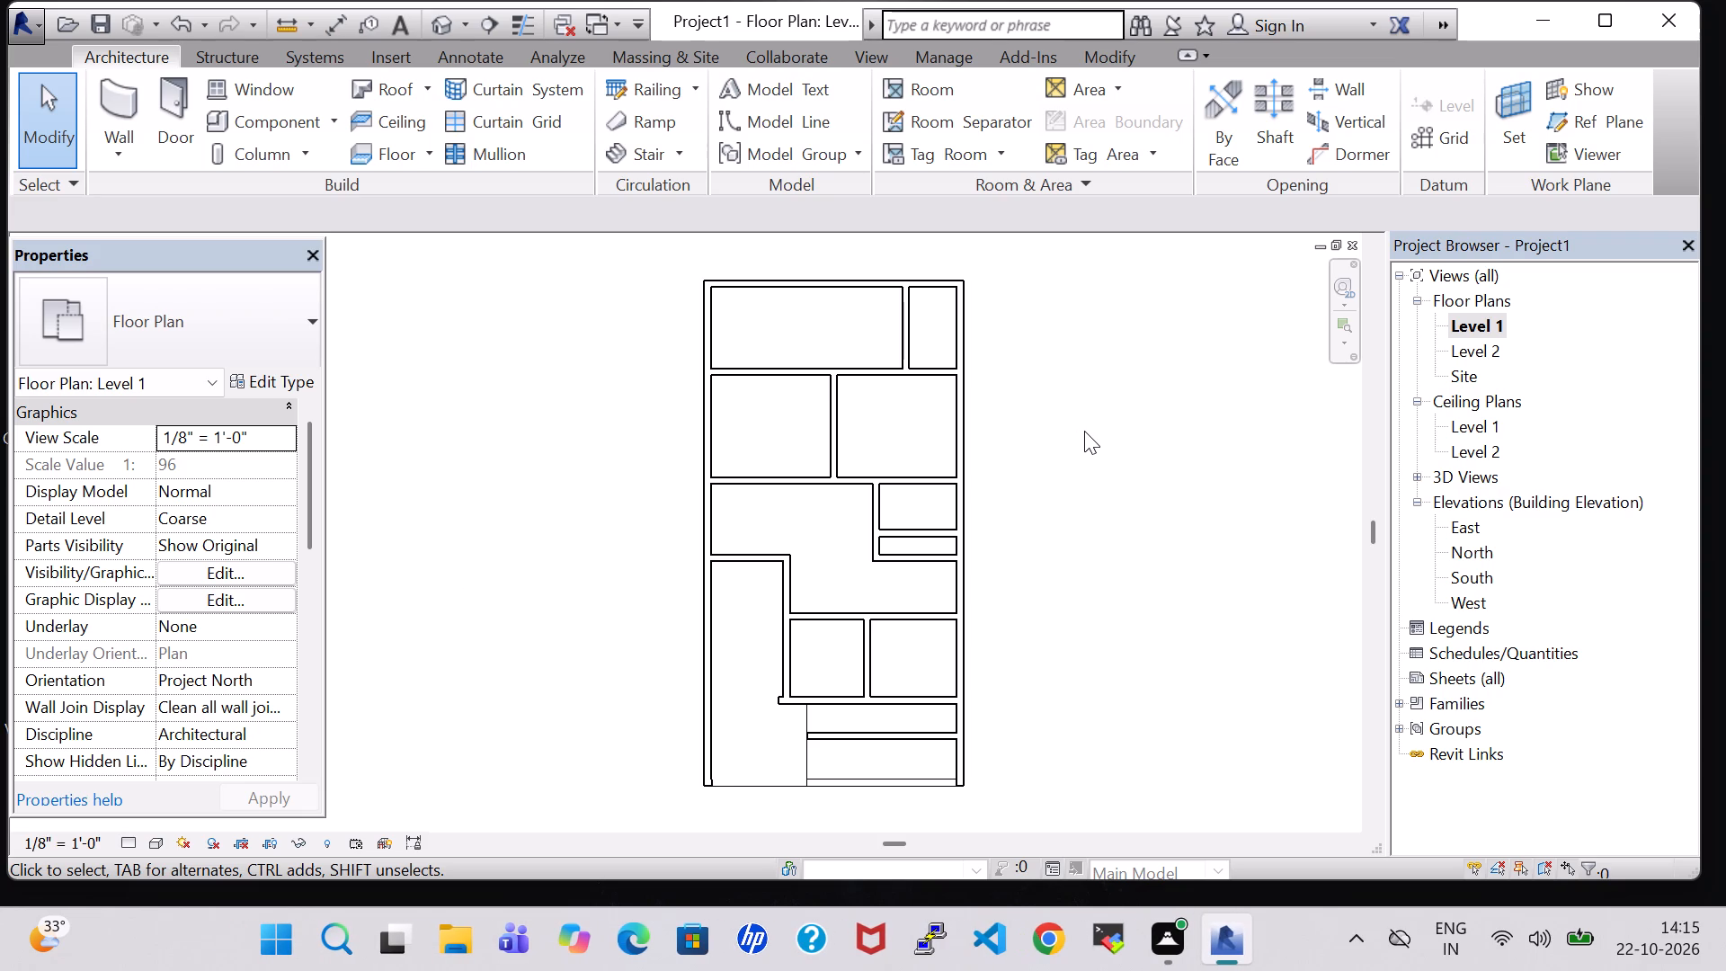
{"action": "middle_click_drag", "start_coordinate": [1113, 422], "coordinate": [1071, 405]}
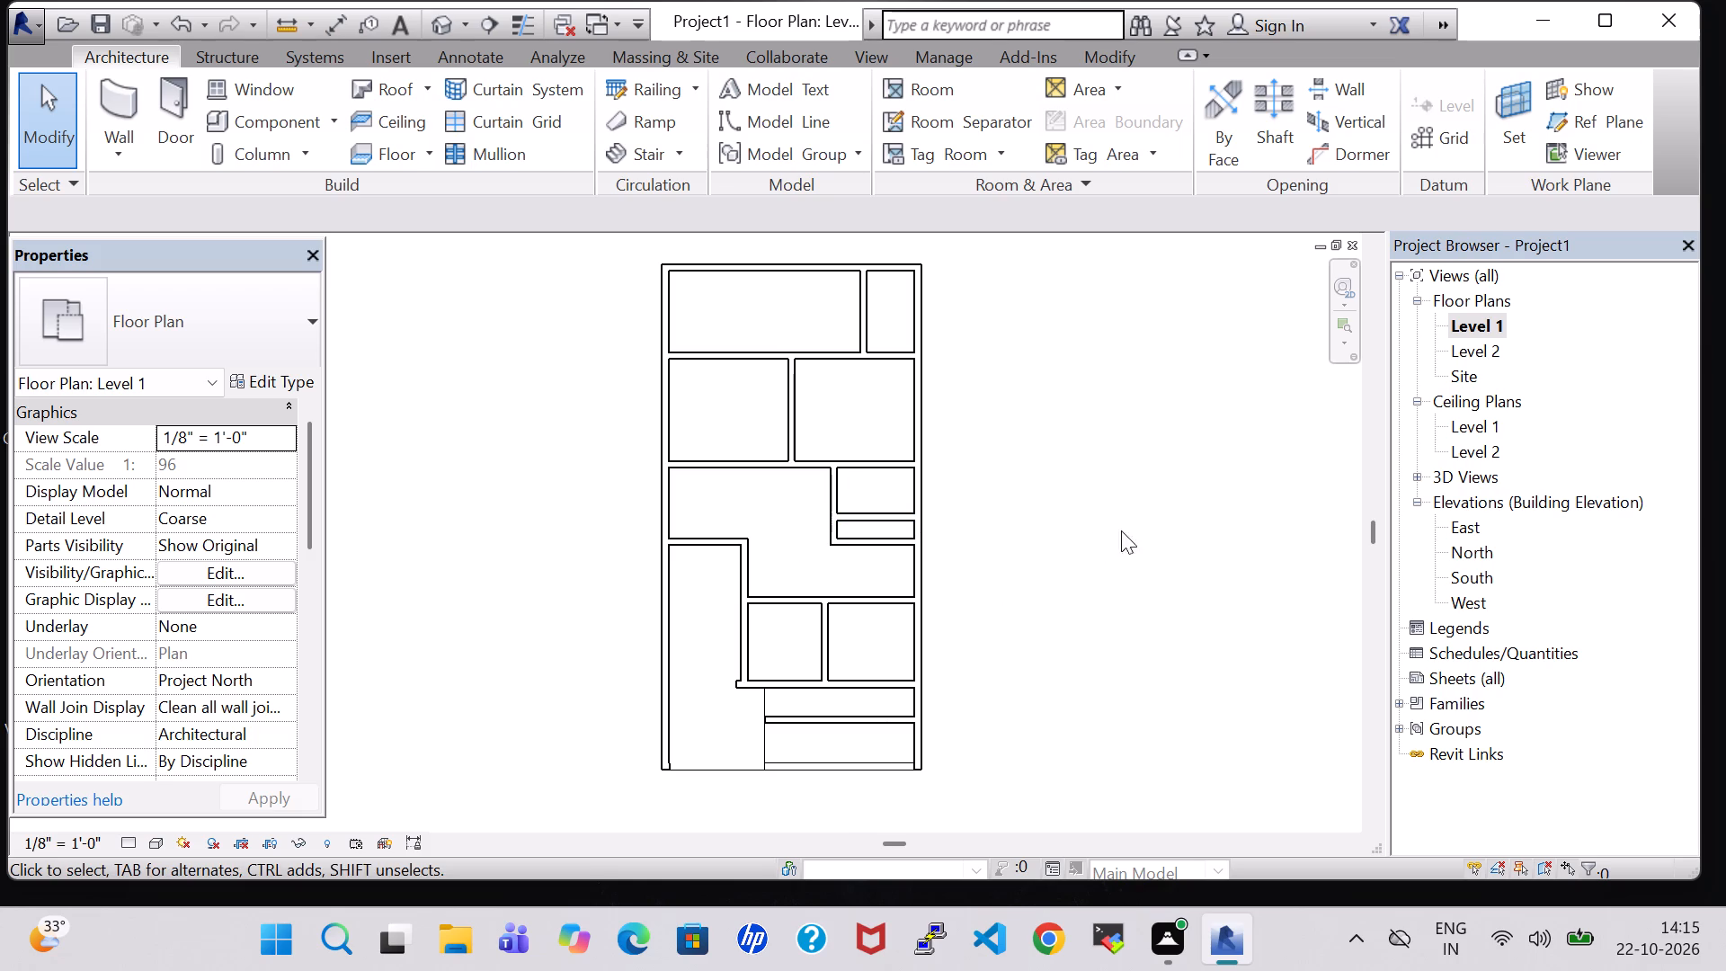
{"action": "middle_click_drag", "start_coordinate": [1097, 530], "coordinate": [1101, 487]}
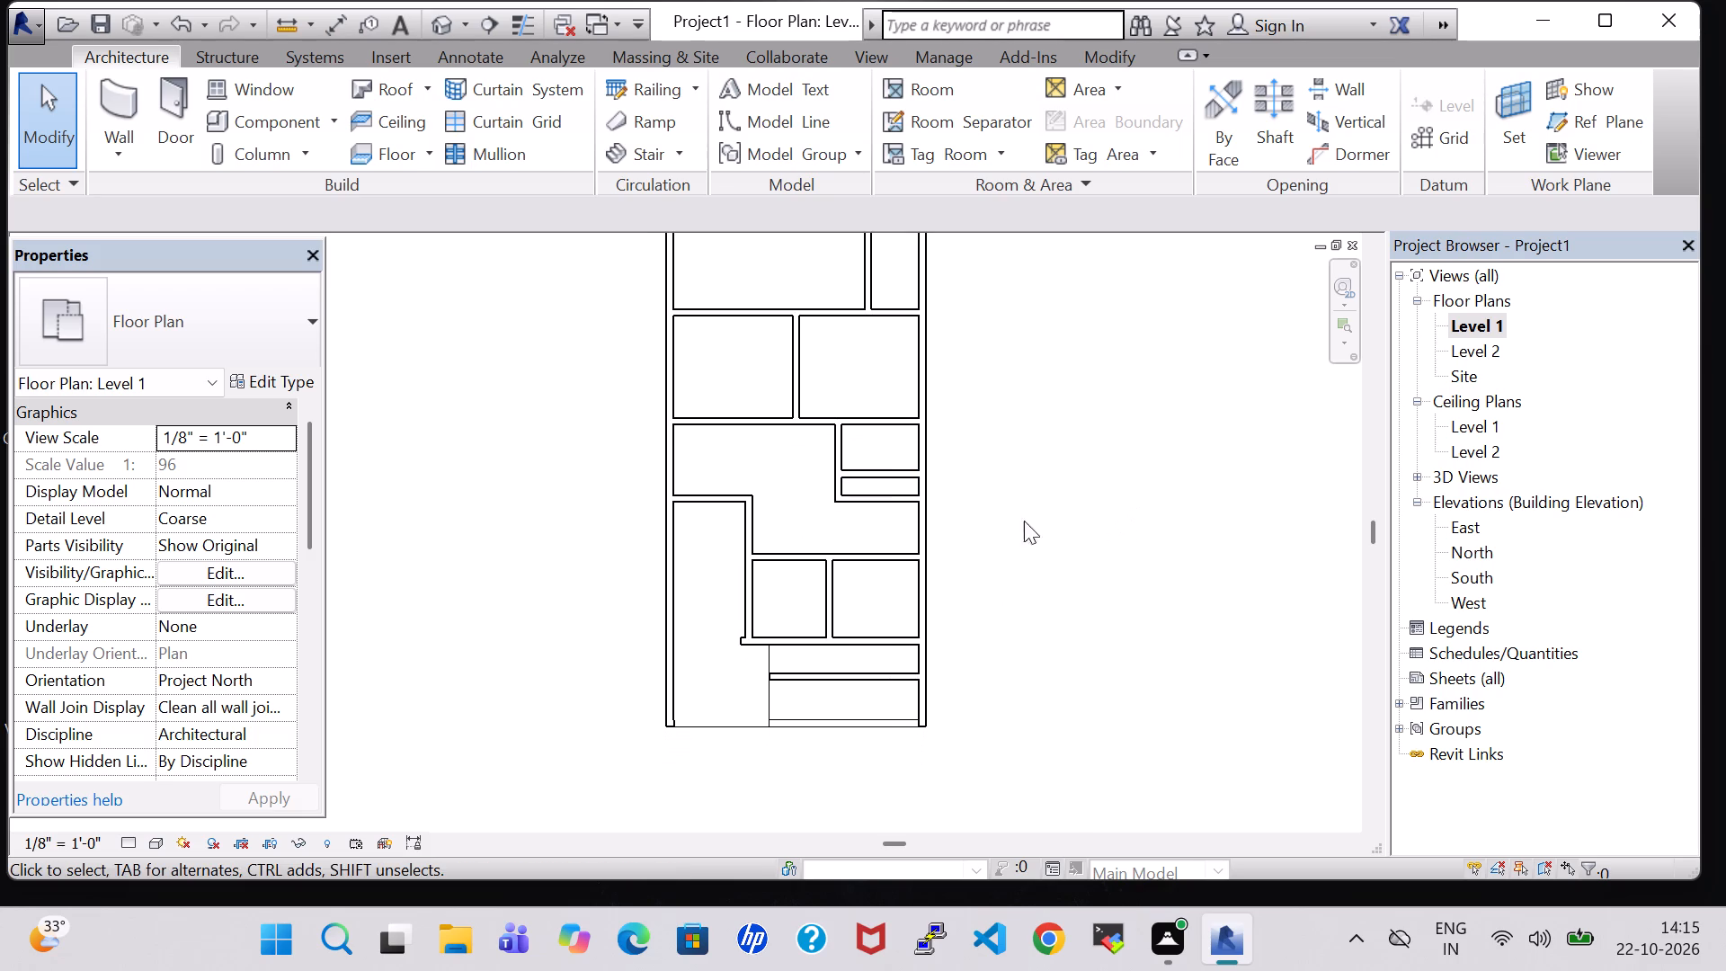
{"action": "left_click", "coordinate": [857, 431]}
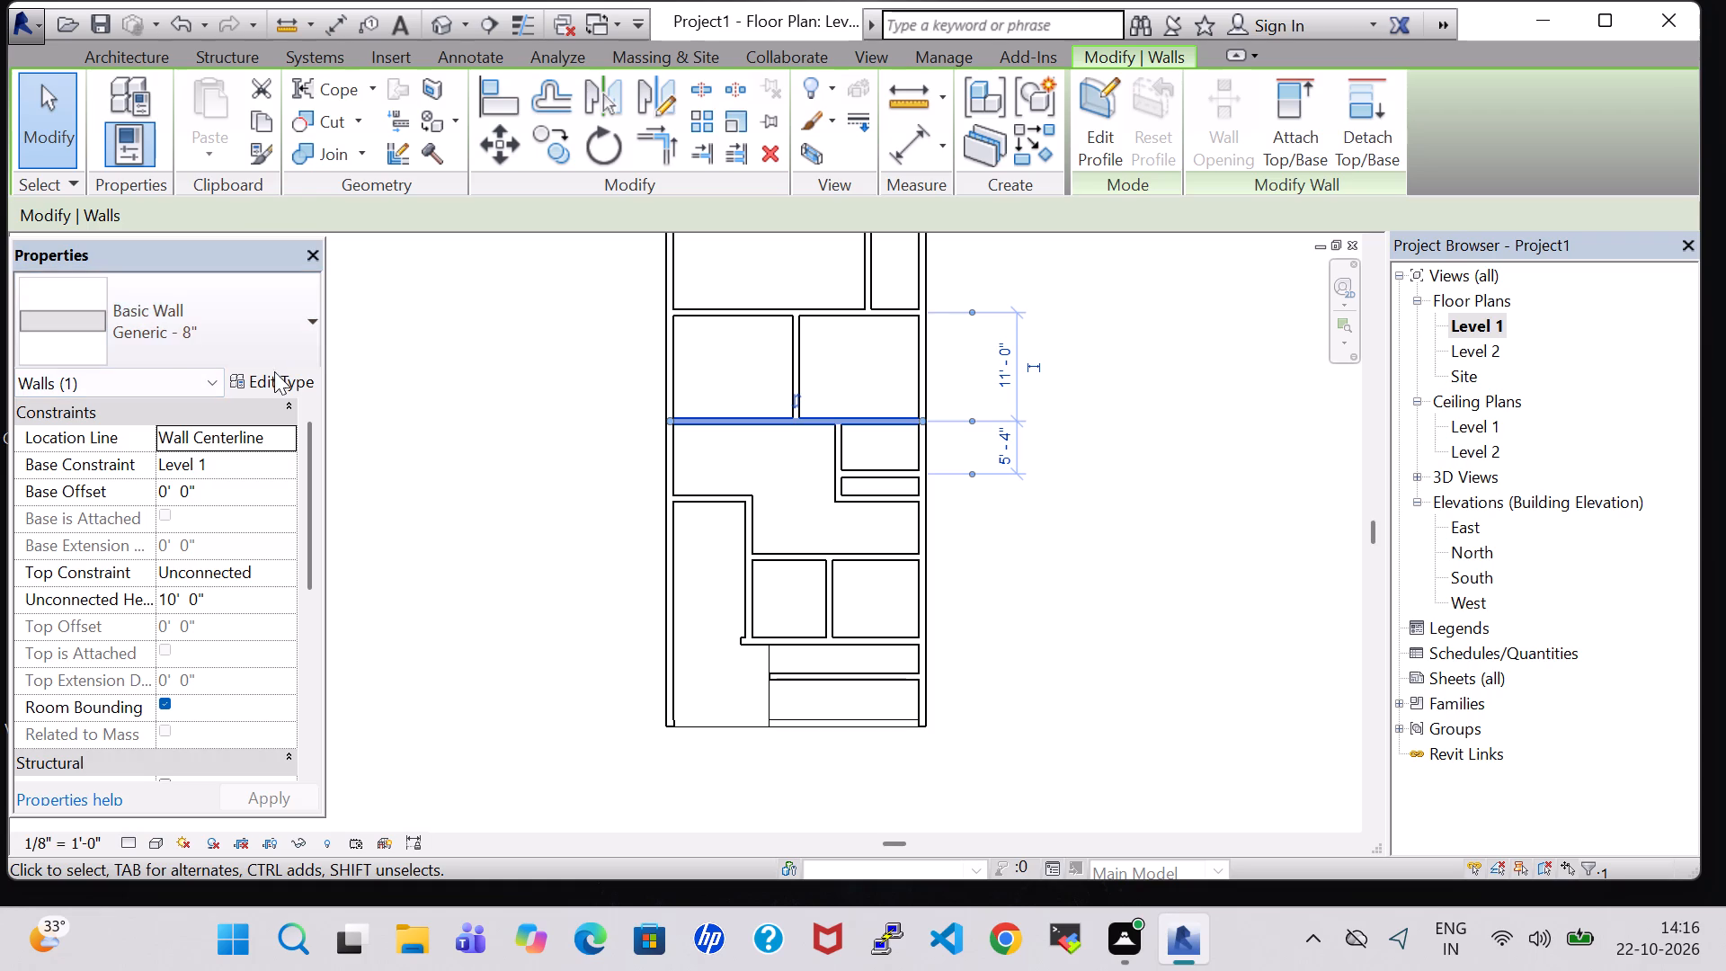
{"action": "left_click", "coordinate": [277, 382]}
{"action": "left_click", "coordinate": [1031, 200]}
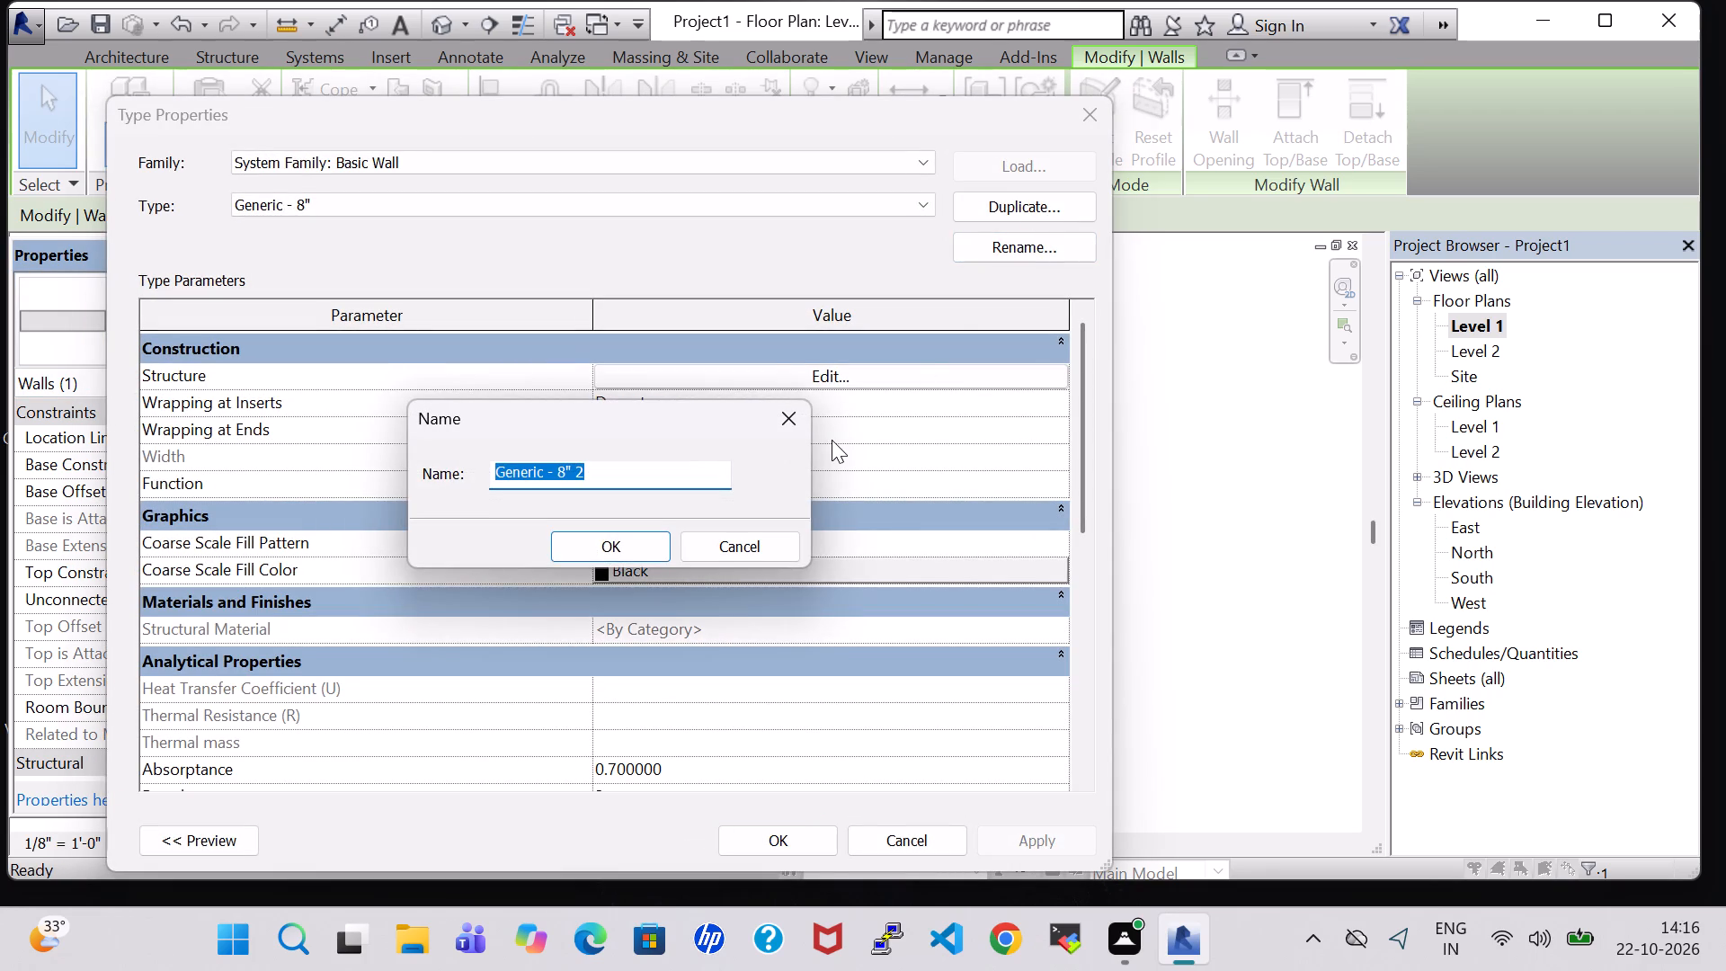
{"action": "key", "text": "BackSpace"}
{"action": "type", "text": "INNER WALL"}
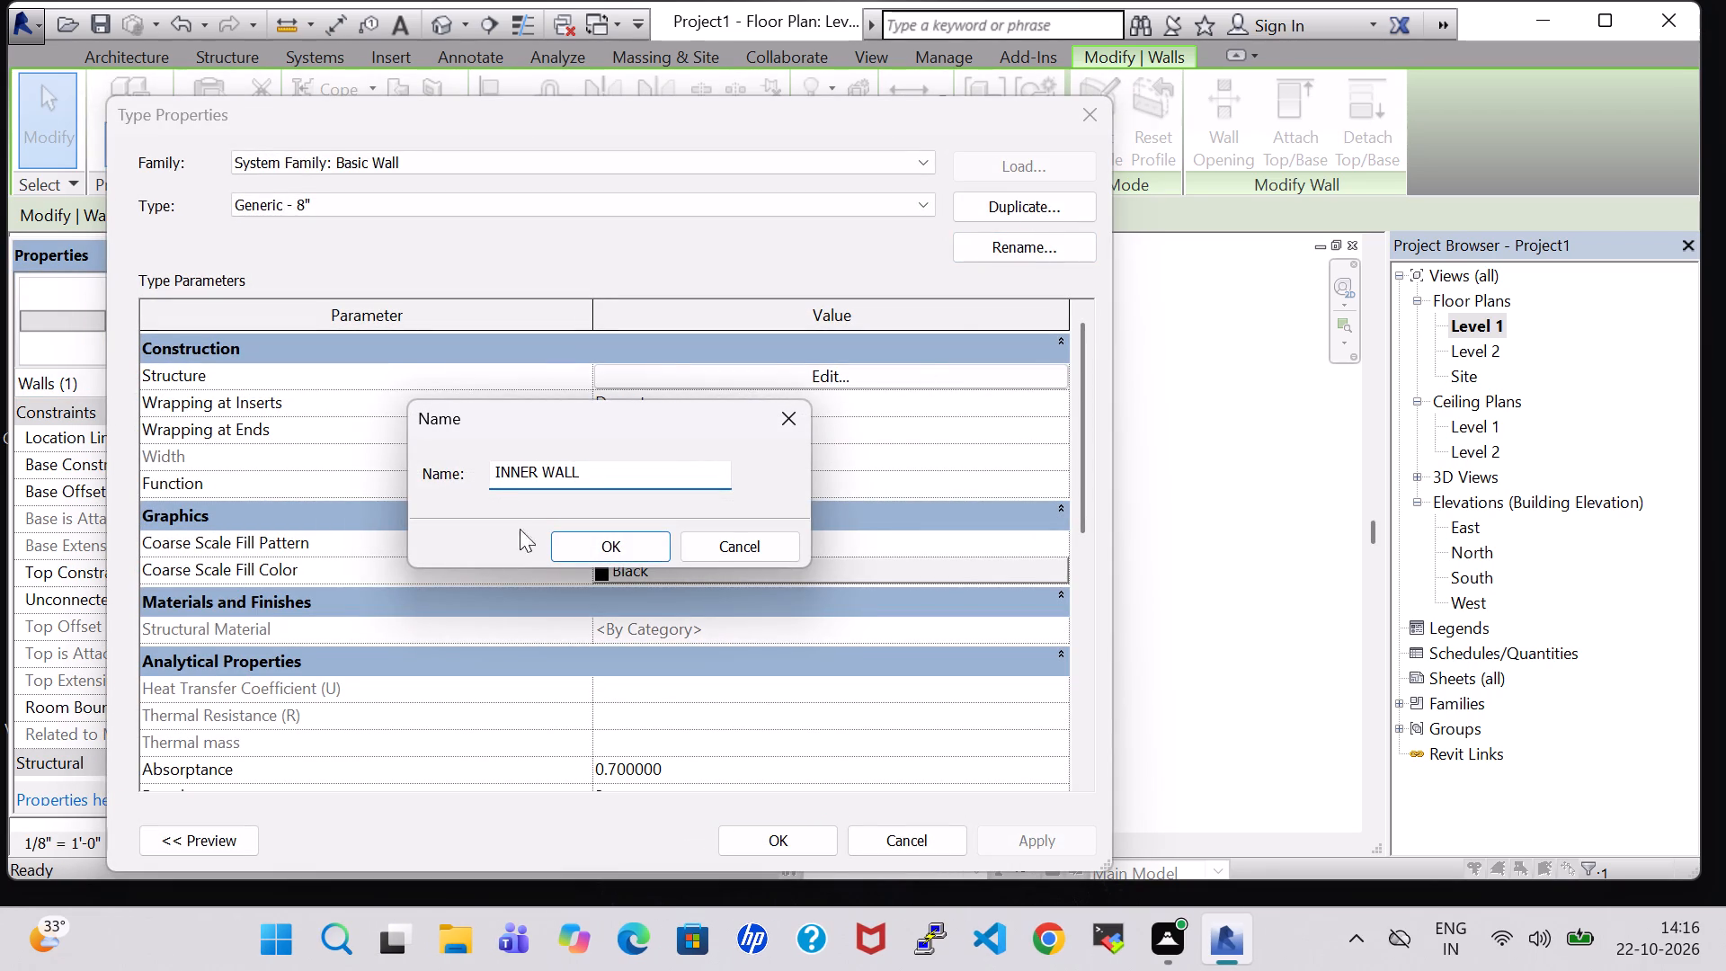
{"action": "left_click", "coordinate": [589, 544]}
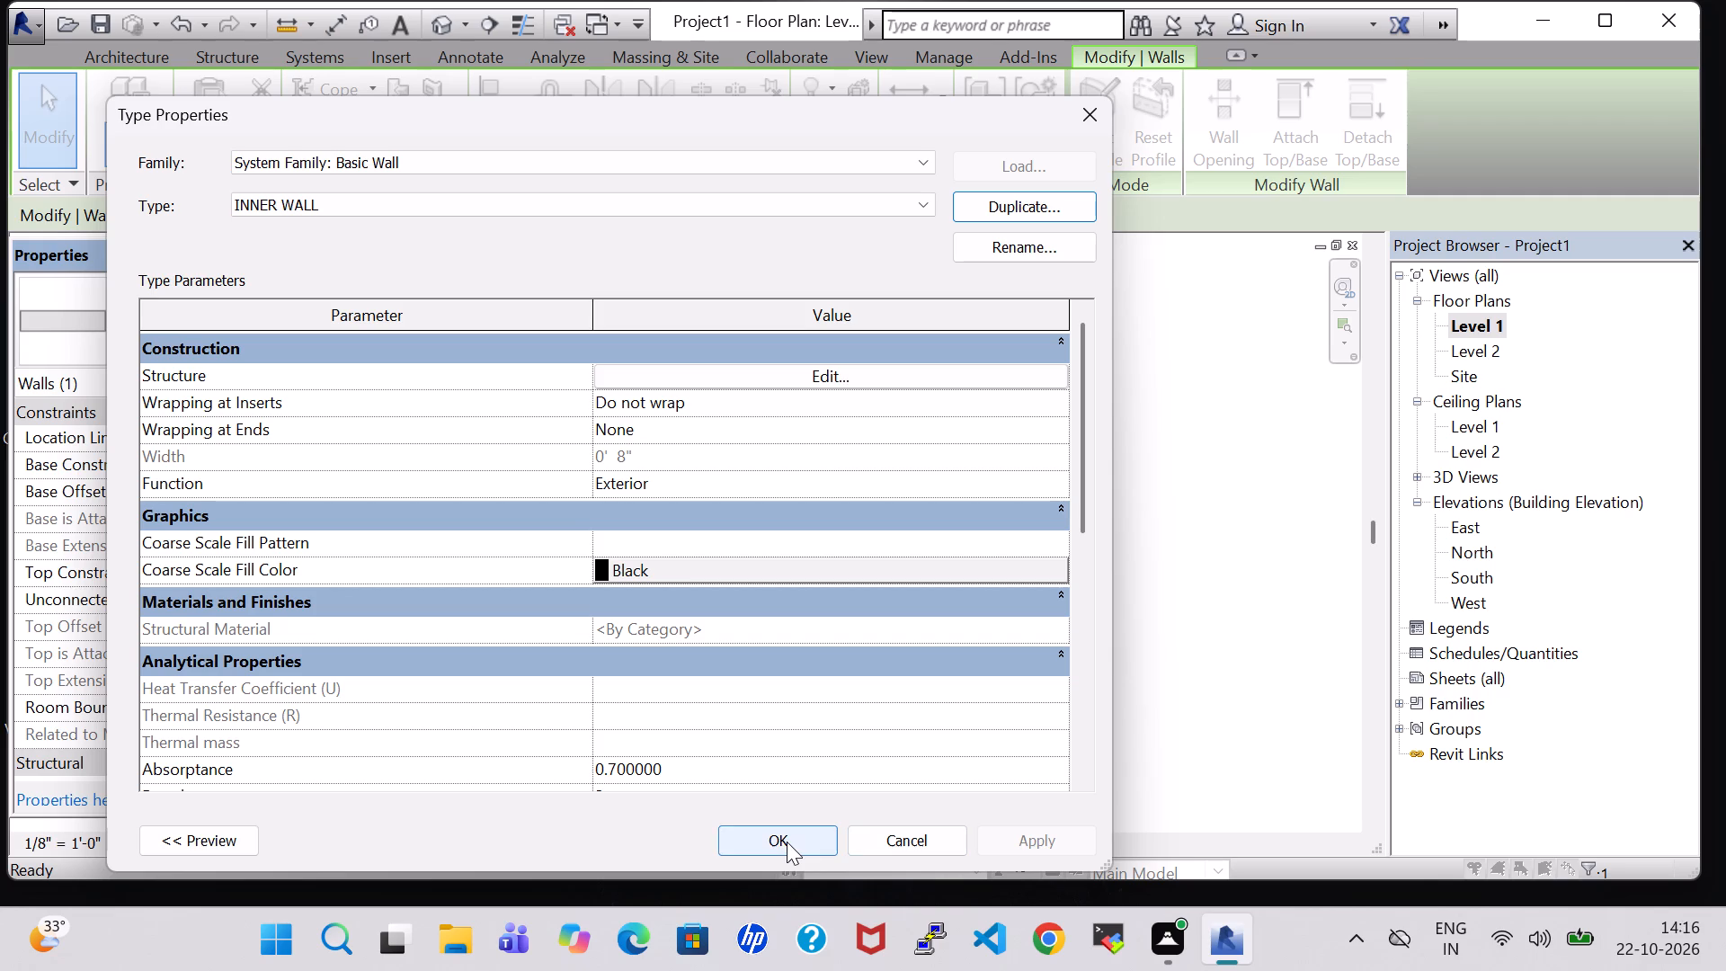
Set the structure layer thickness of the INNER WALL type to 6 inches.
{"action": "left_click", "coordinate": [840, 369]}
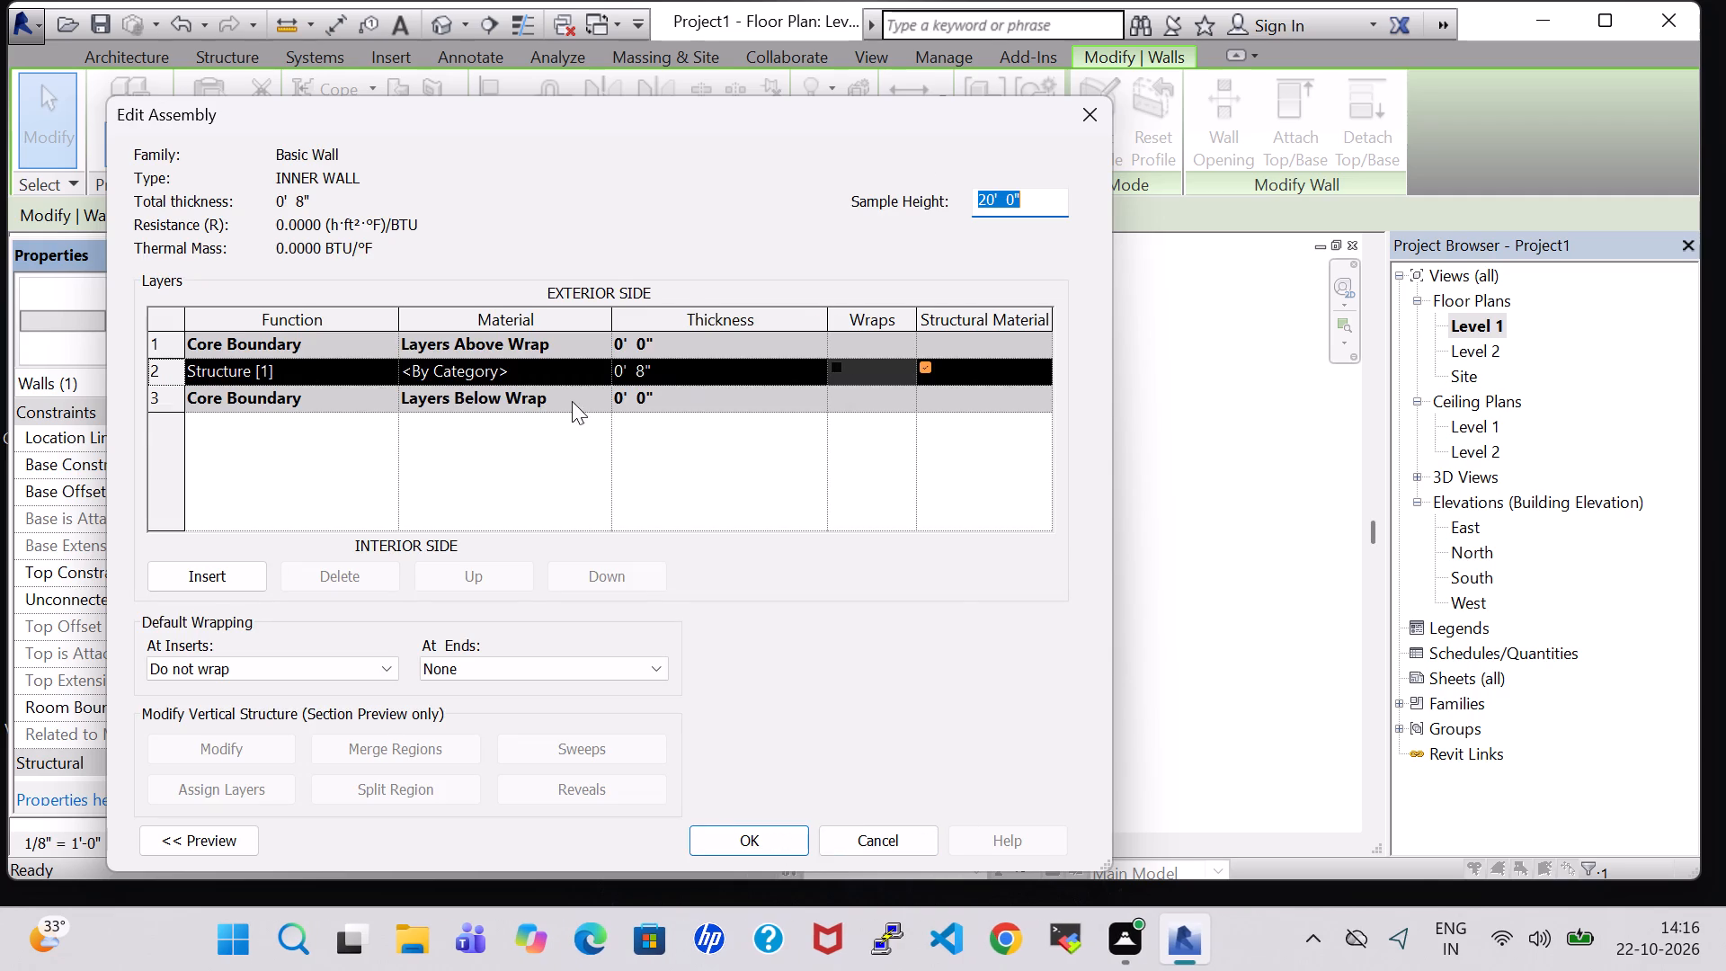
{"action": "left_click", "coordinate": [646, 370]}
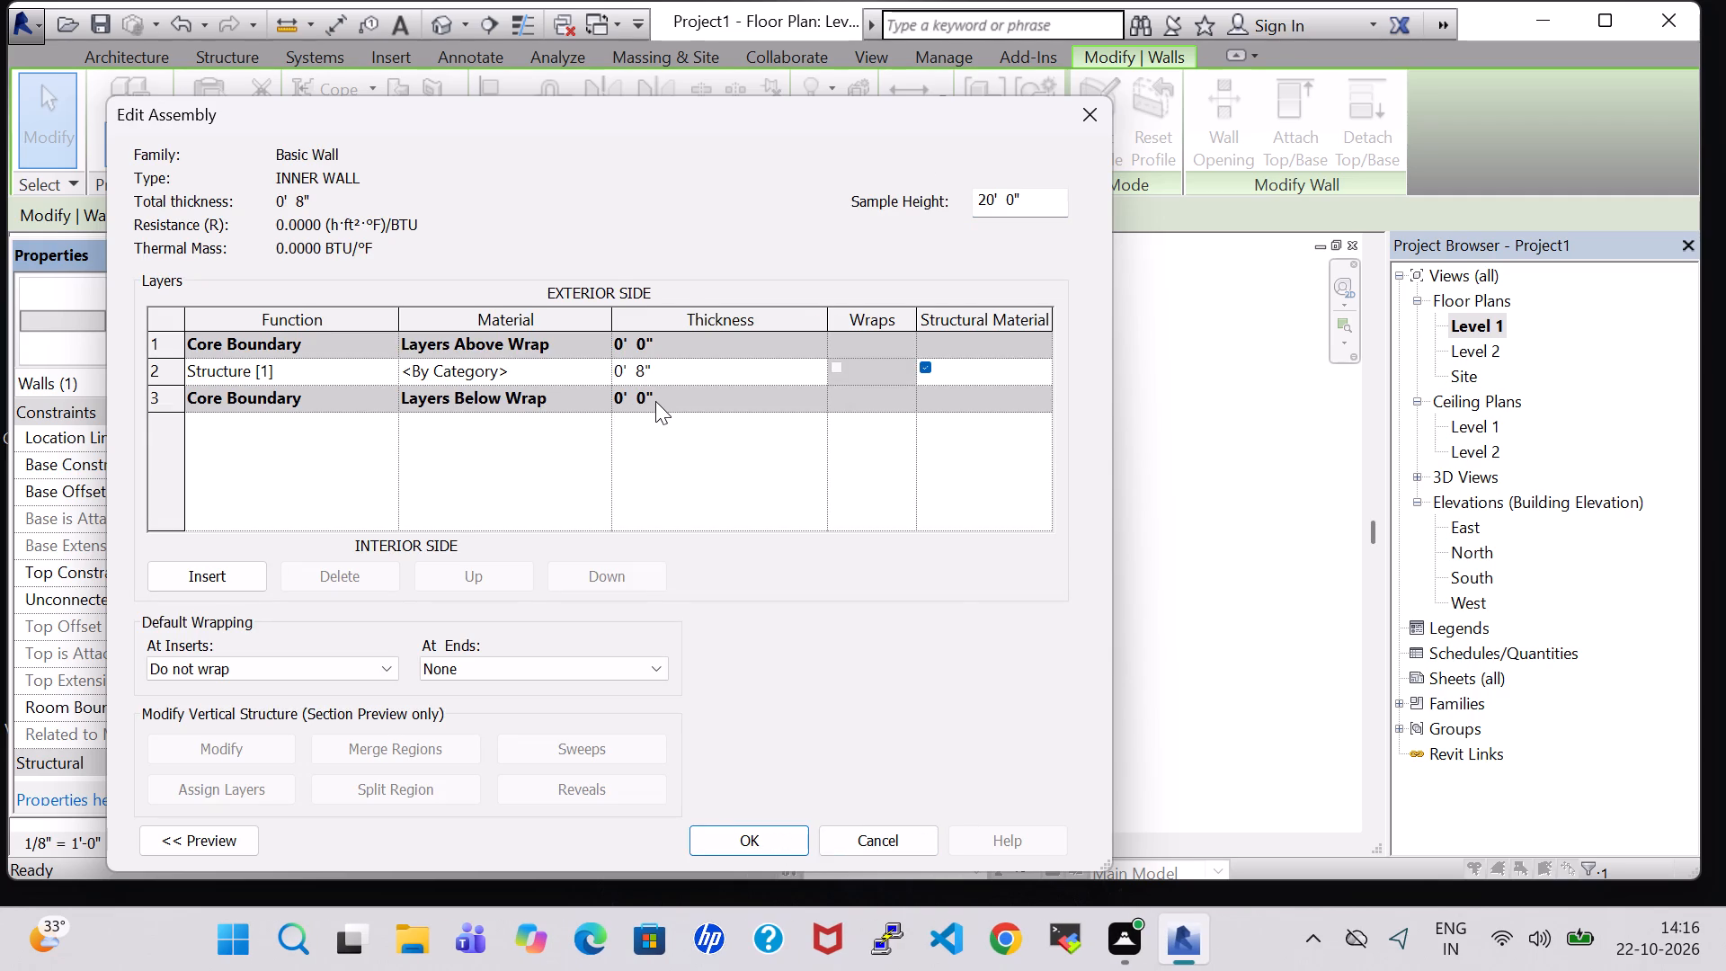
{"action": "key", "text": "BackSpace"}
{"action": "key", "text": "6"}
{"action": "left_click", "coordinate": [766, 842]}
{"action": "left_click", "coordinate": [759, 839]}
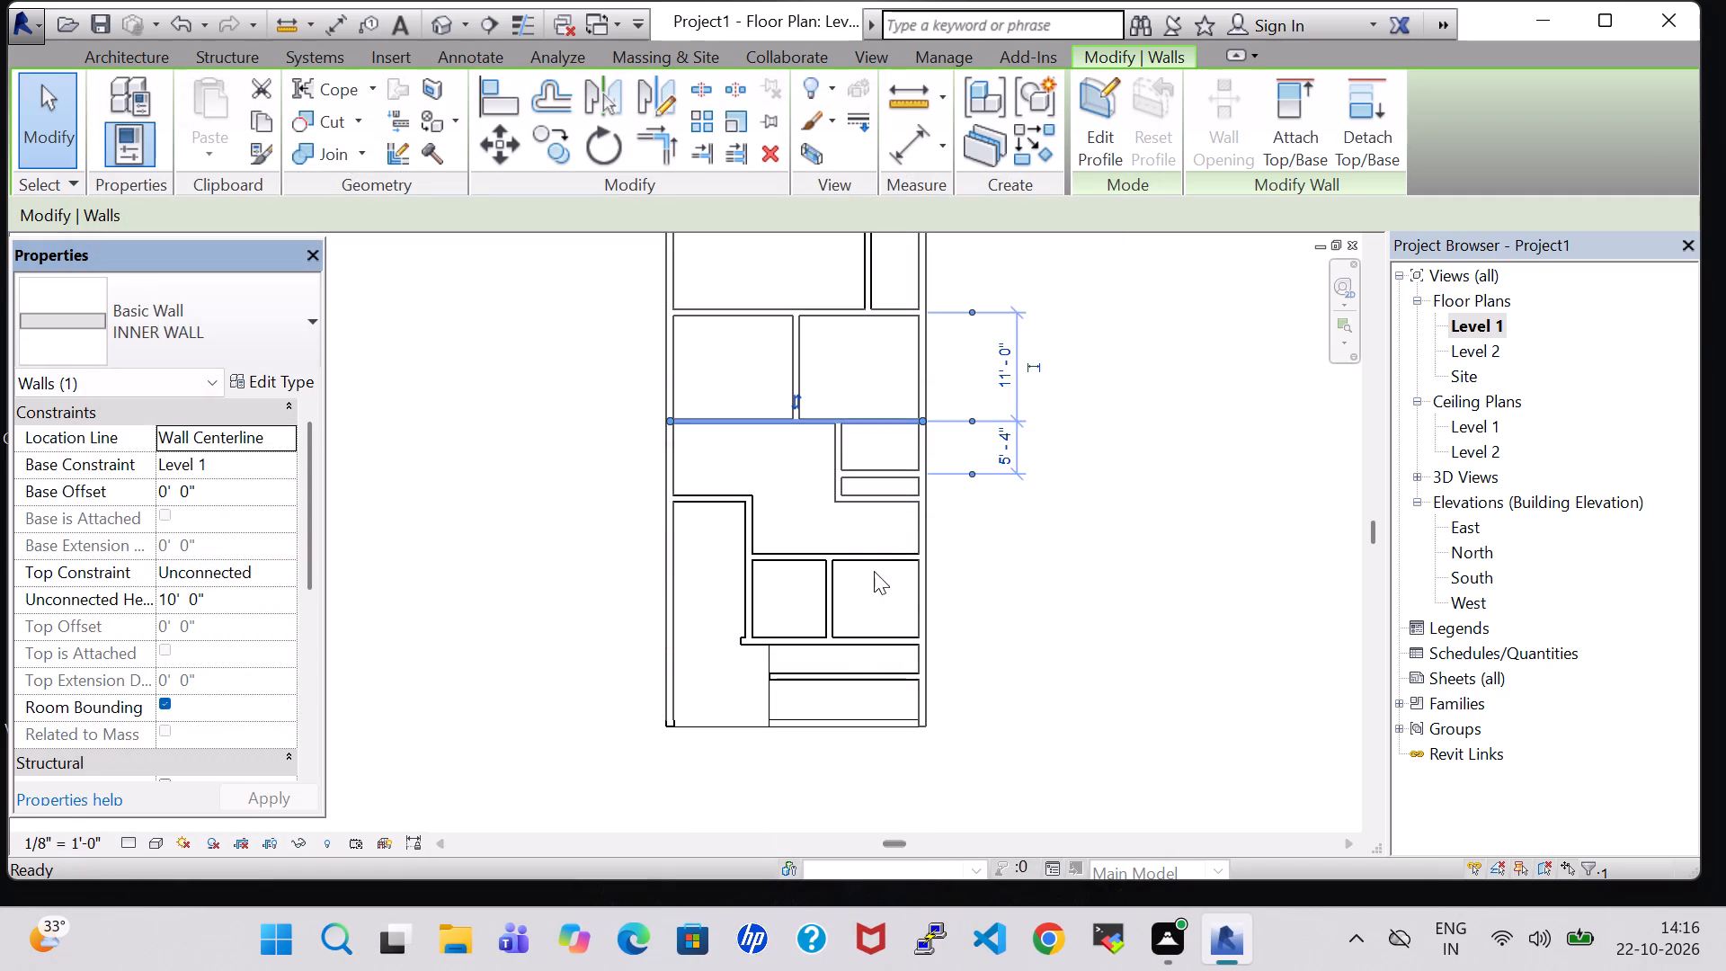
Change the small east room's west wall and its east-west dividing wall to the INNER WALL type.
{"action": "left_click", "coordinate": [800, 503]}
{"action": "left_click", "coordinate": [842, 451]}
{"action": "left_click", "coordinate": [232, 322]}
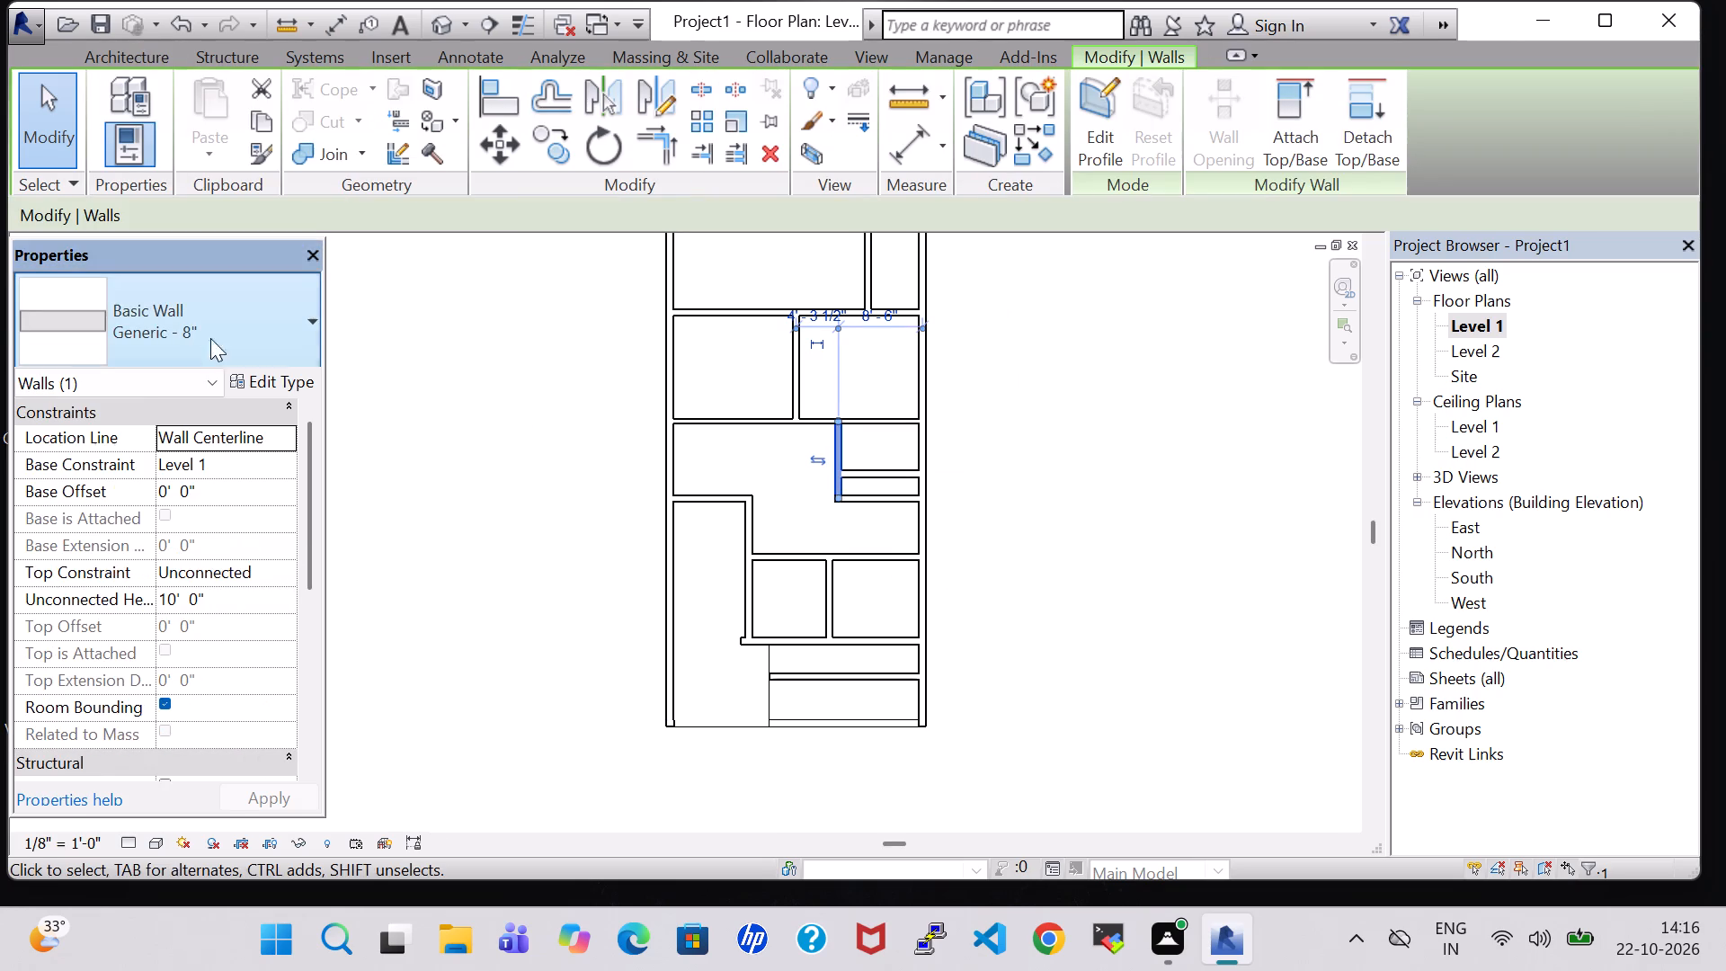
{"action": "left_click", "coordinate": [139, 712]}
{"action": "left_click", "coordinate": [900, 478]}
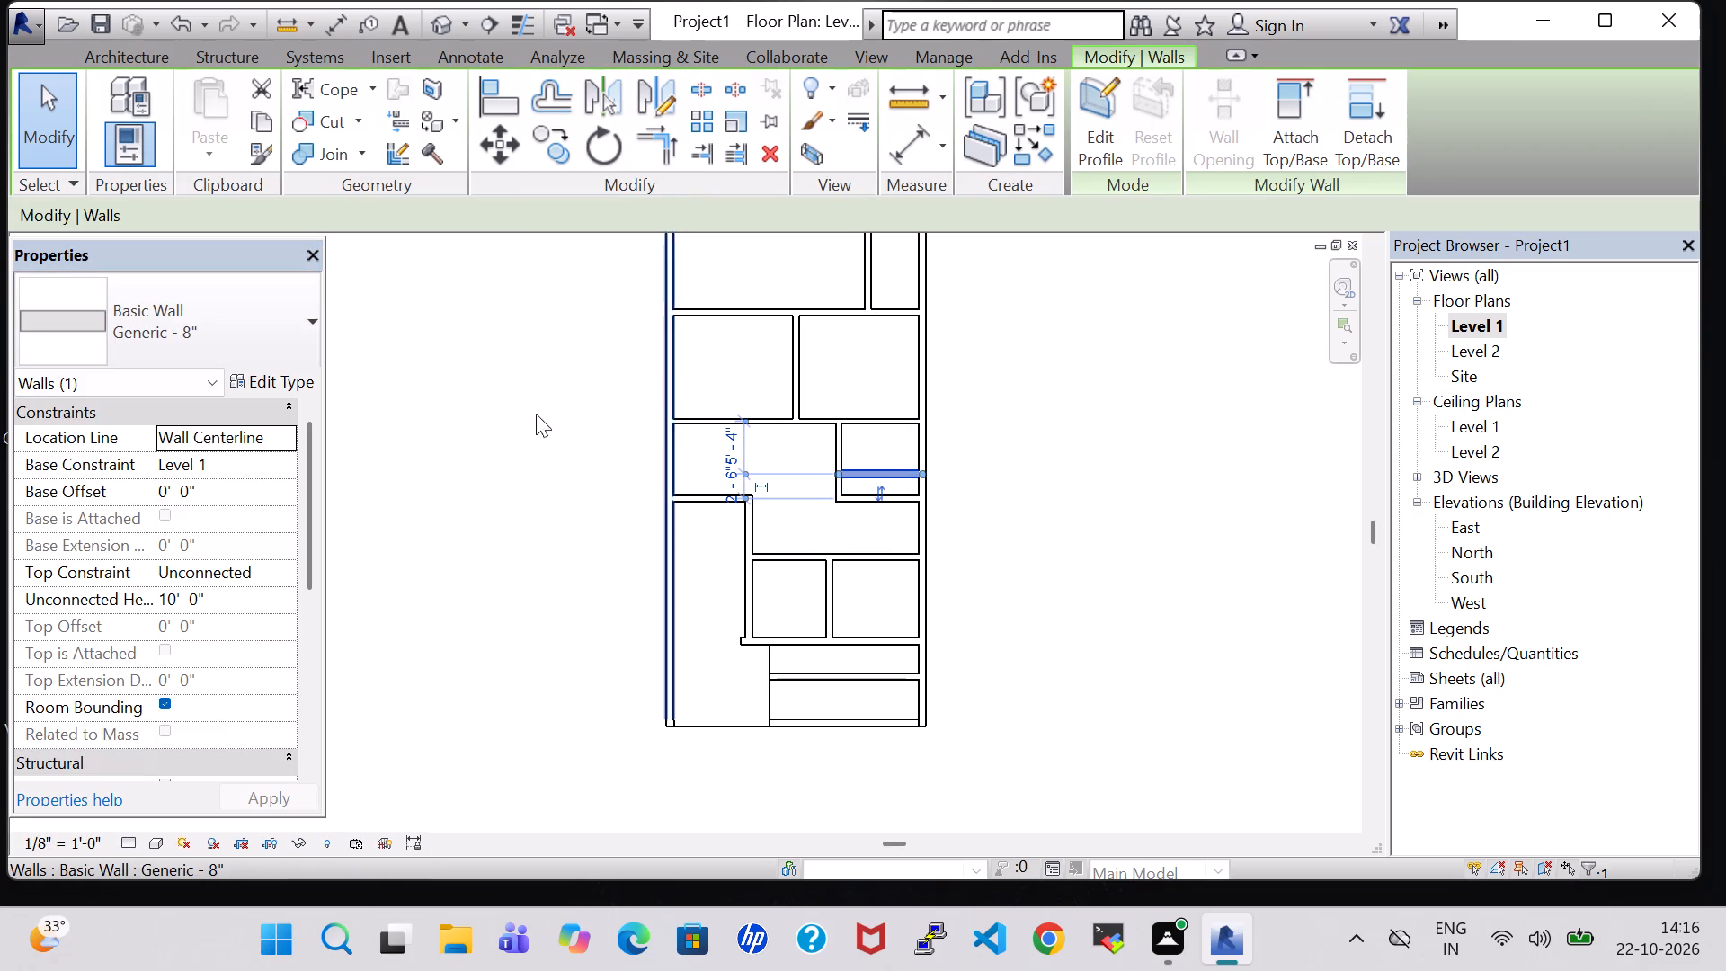
{"action": "left_click", "coordinate": [184, 329]}
{"action": "left_click", "coordinate": [143, 740]}
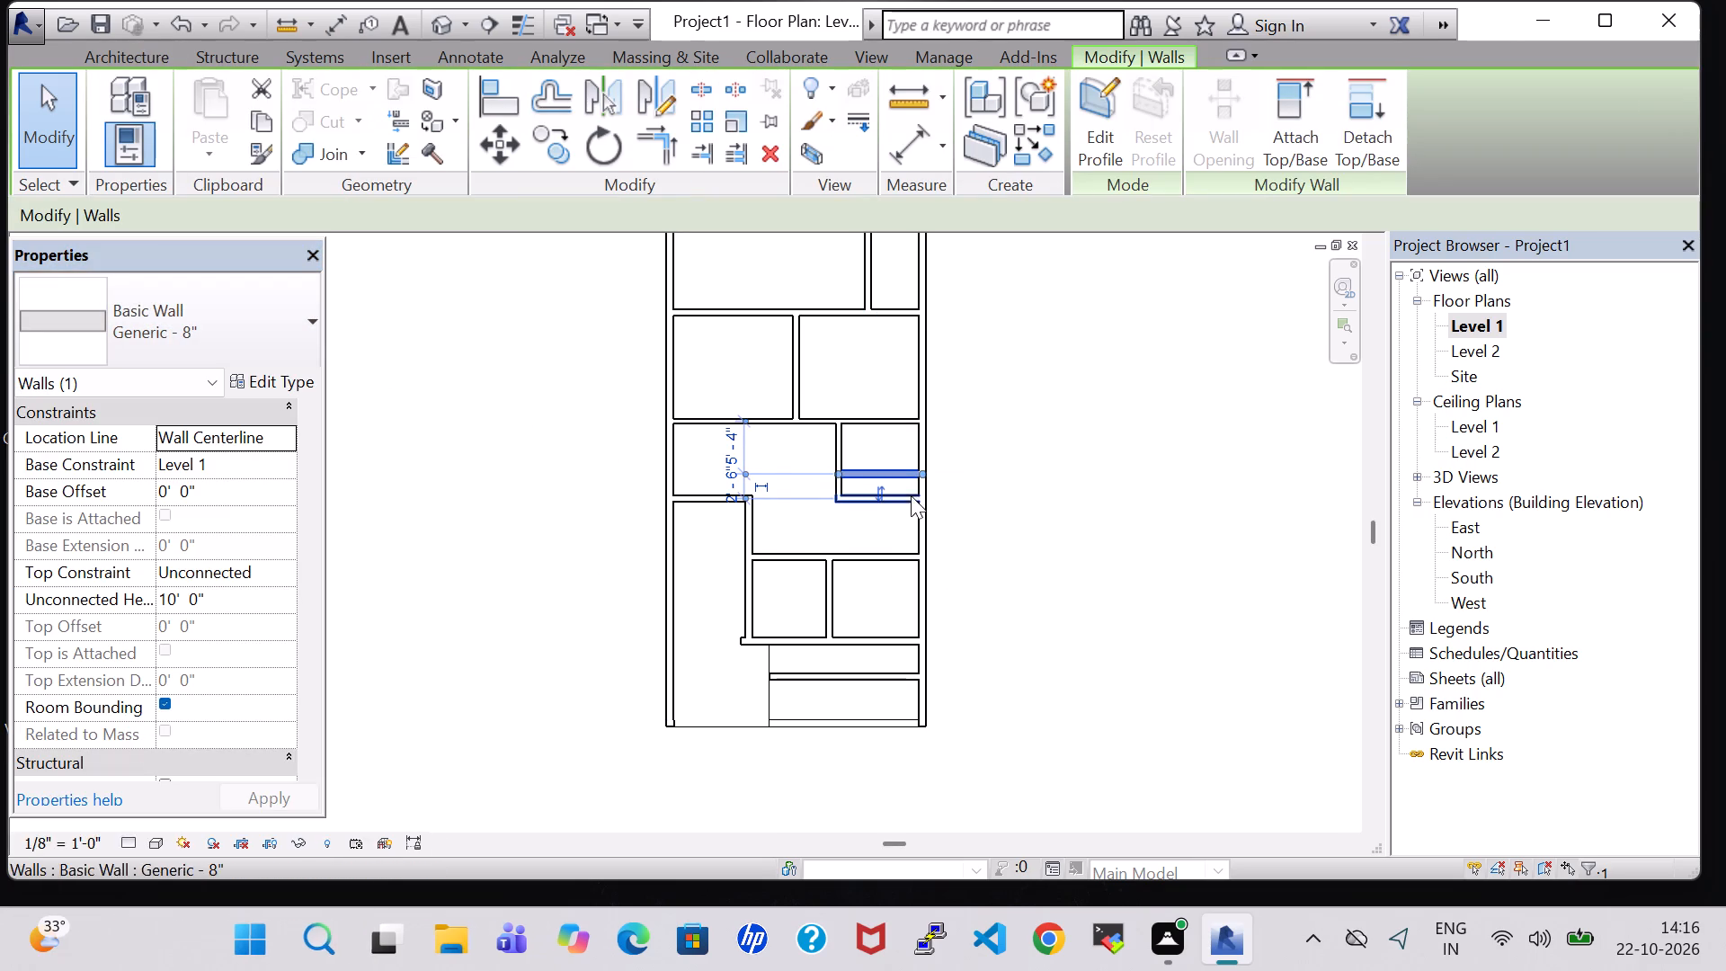
{"action": "left_click", "coordinate": [892, 499]}
{"action": "left_click", "coordinate": [132, 294]}
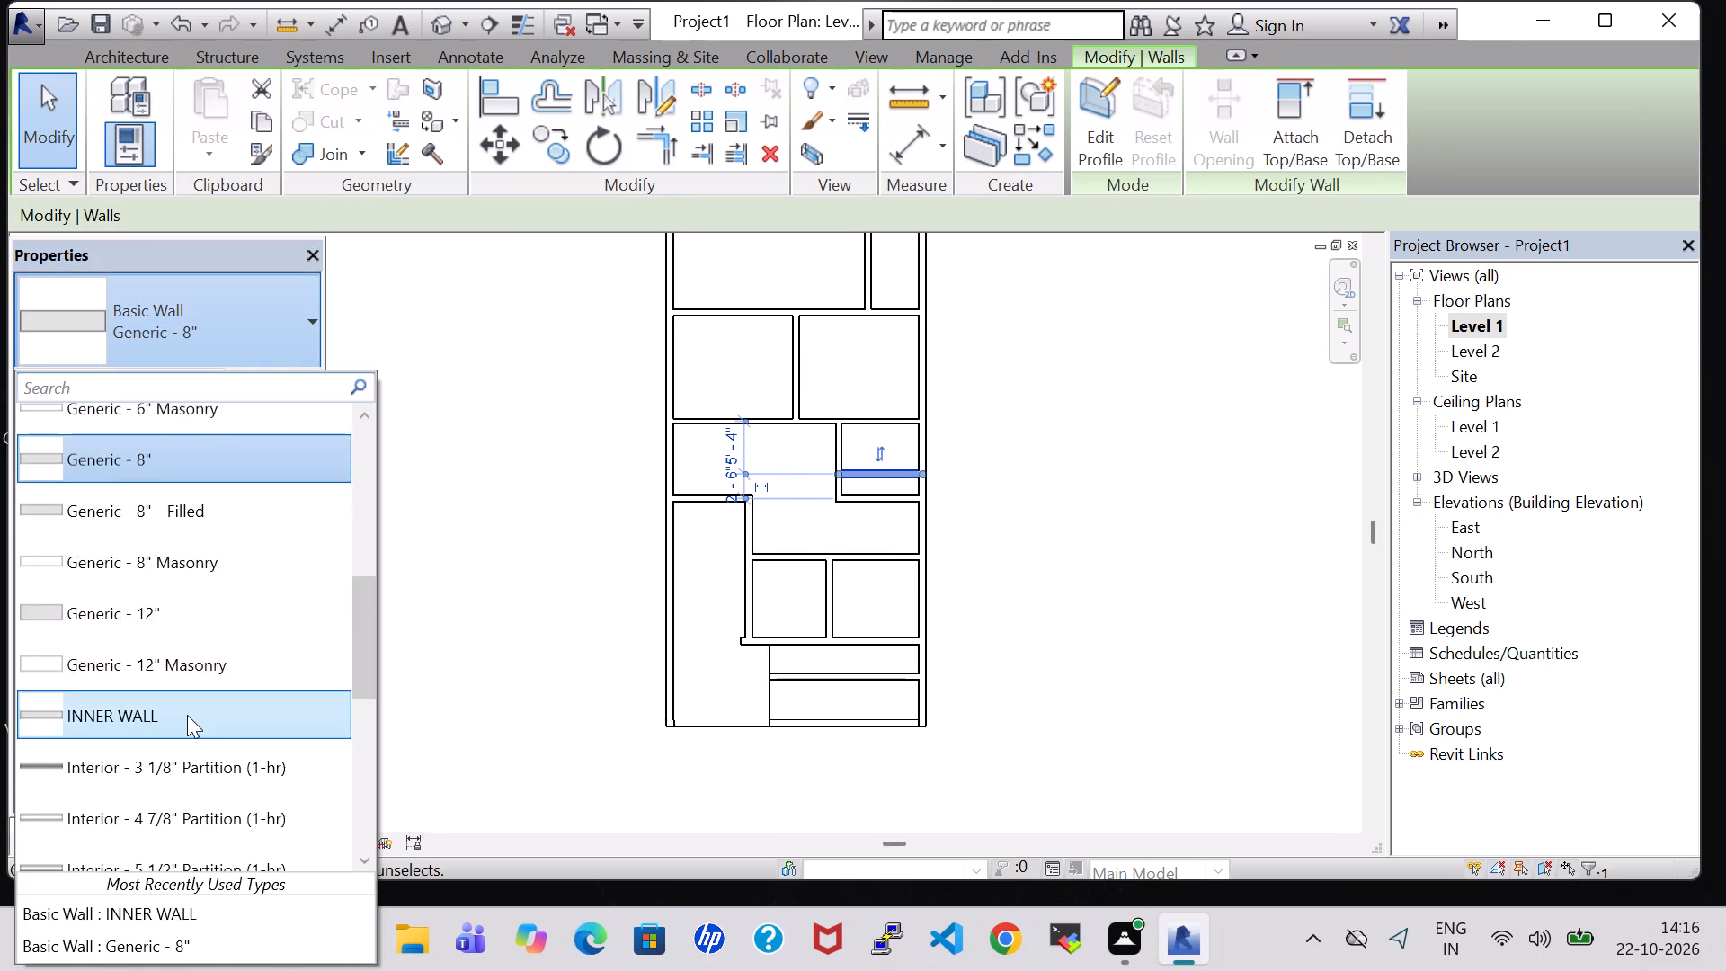
{"action": "left_click", "coordinate": [187, 715]}
{"action": "left_click", "coordinate": [1072, 599]}
Change the small east room's south wall and the west room's north and east walls to the INNER WALL type.
{"action": "left_click", "coordinate": [869, 508]}
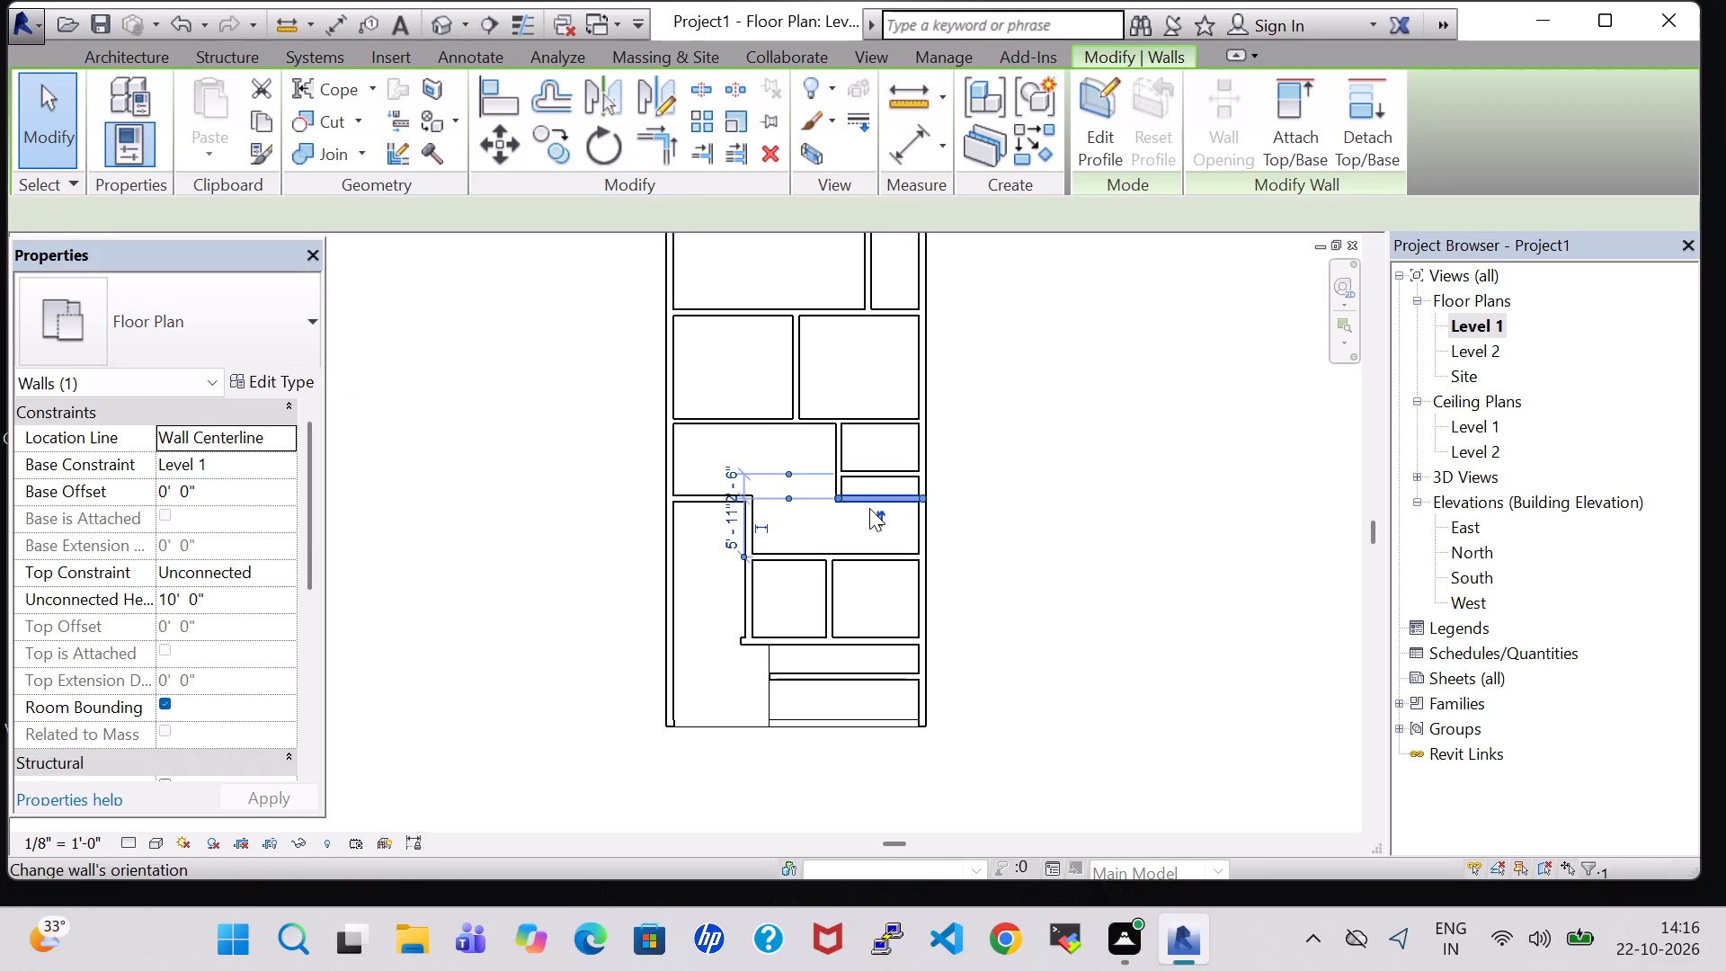
{"action": "left_click", "coordinate": [199, 342]}
{"action": "left_click", "coordinate": [130, 723]}
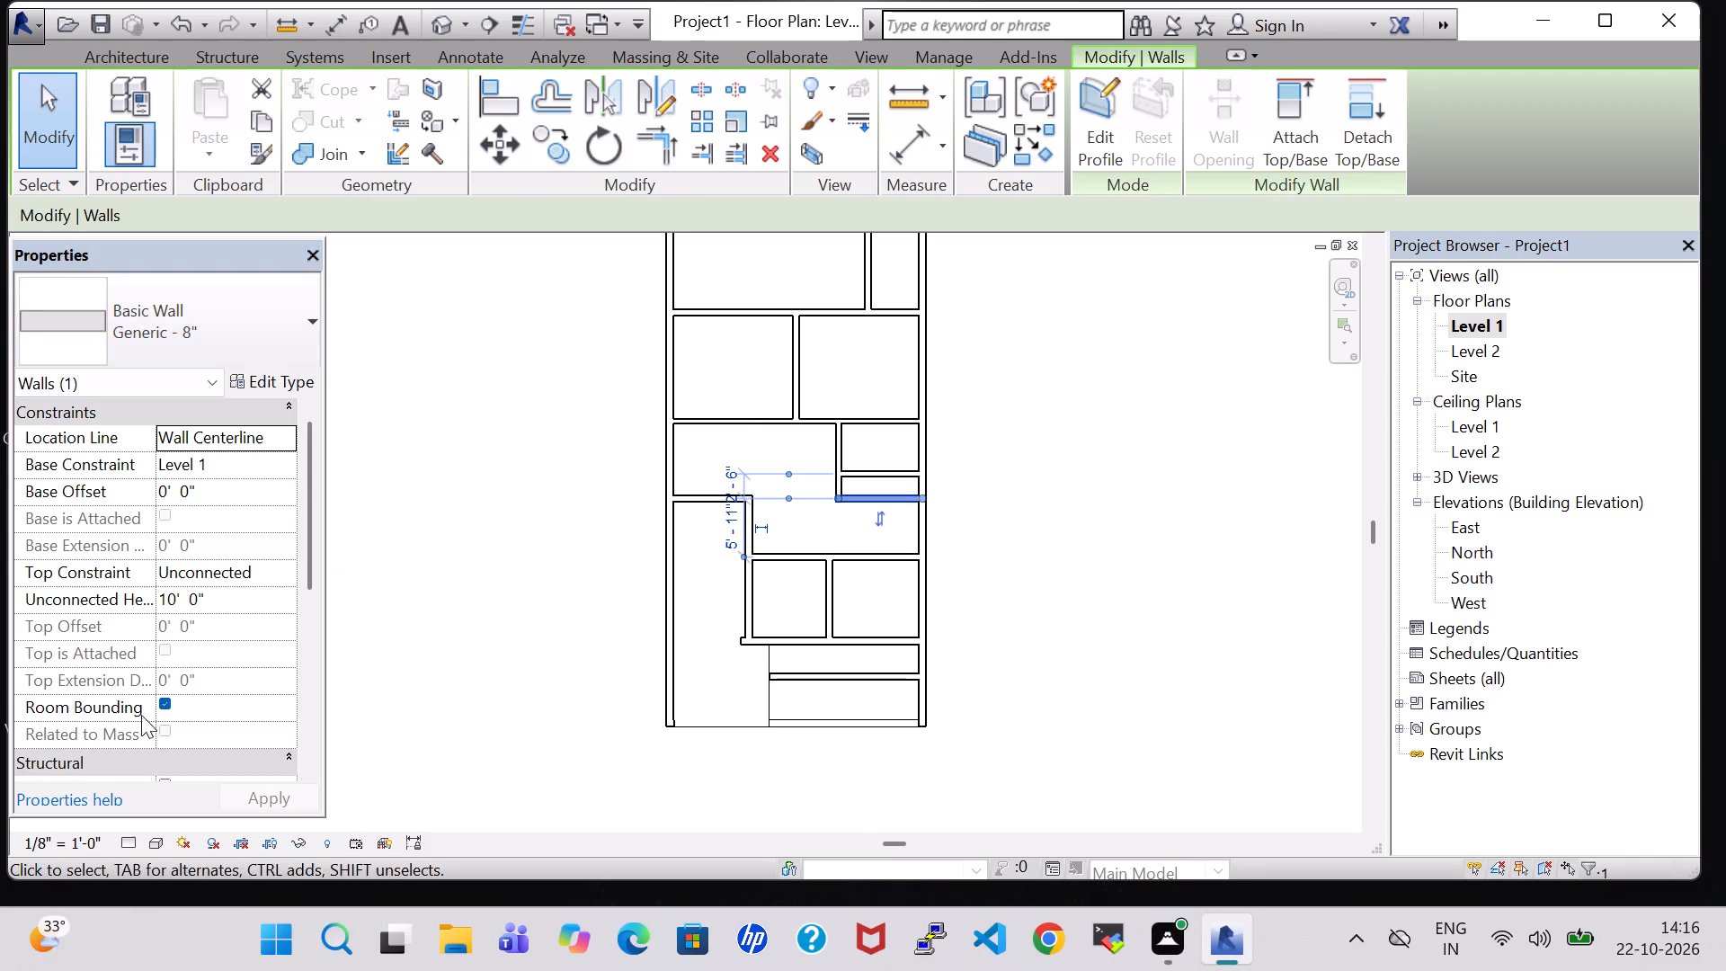
{"action": "left_click", "coordinate": [699, 494]}
{"action": "left_click", "coordinate": [121, 306]}
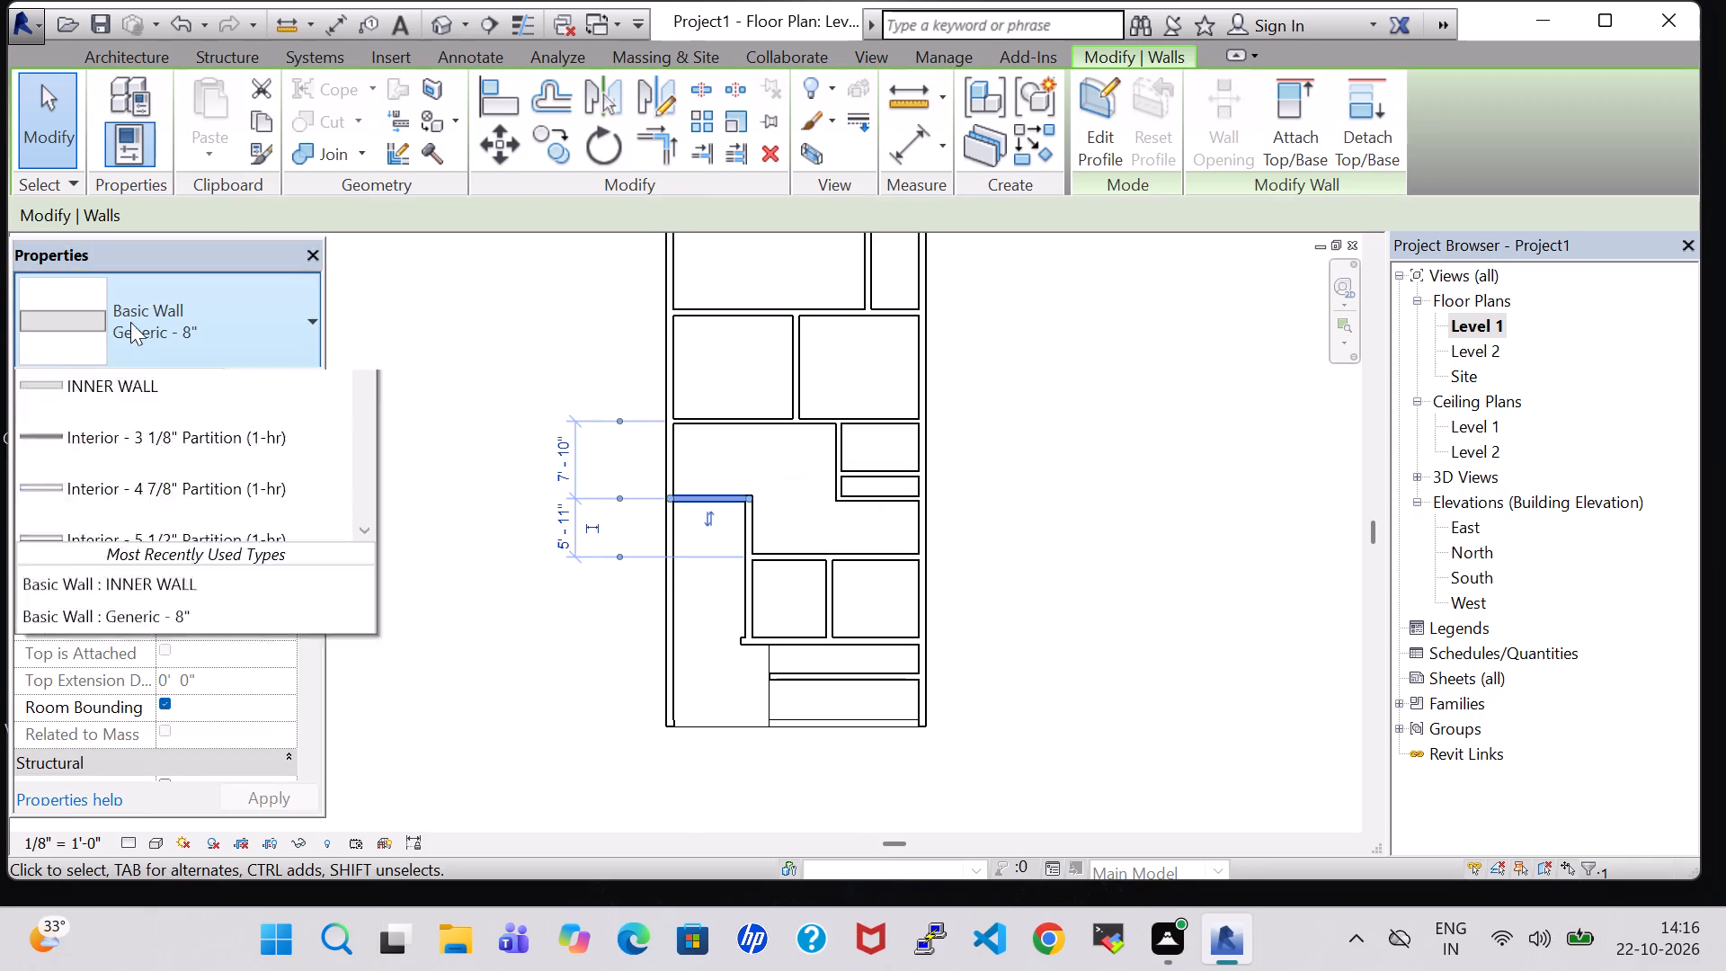
{"action": "left_click", "coordinate": [118, 706]}
{"action": "left_click", "coordinate": [751, 606]}
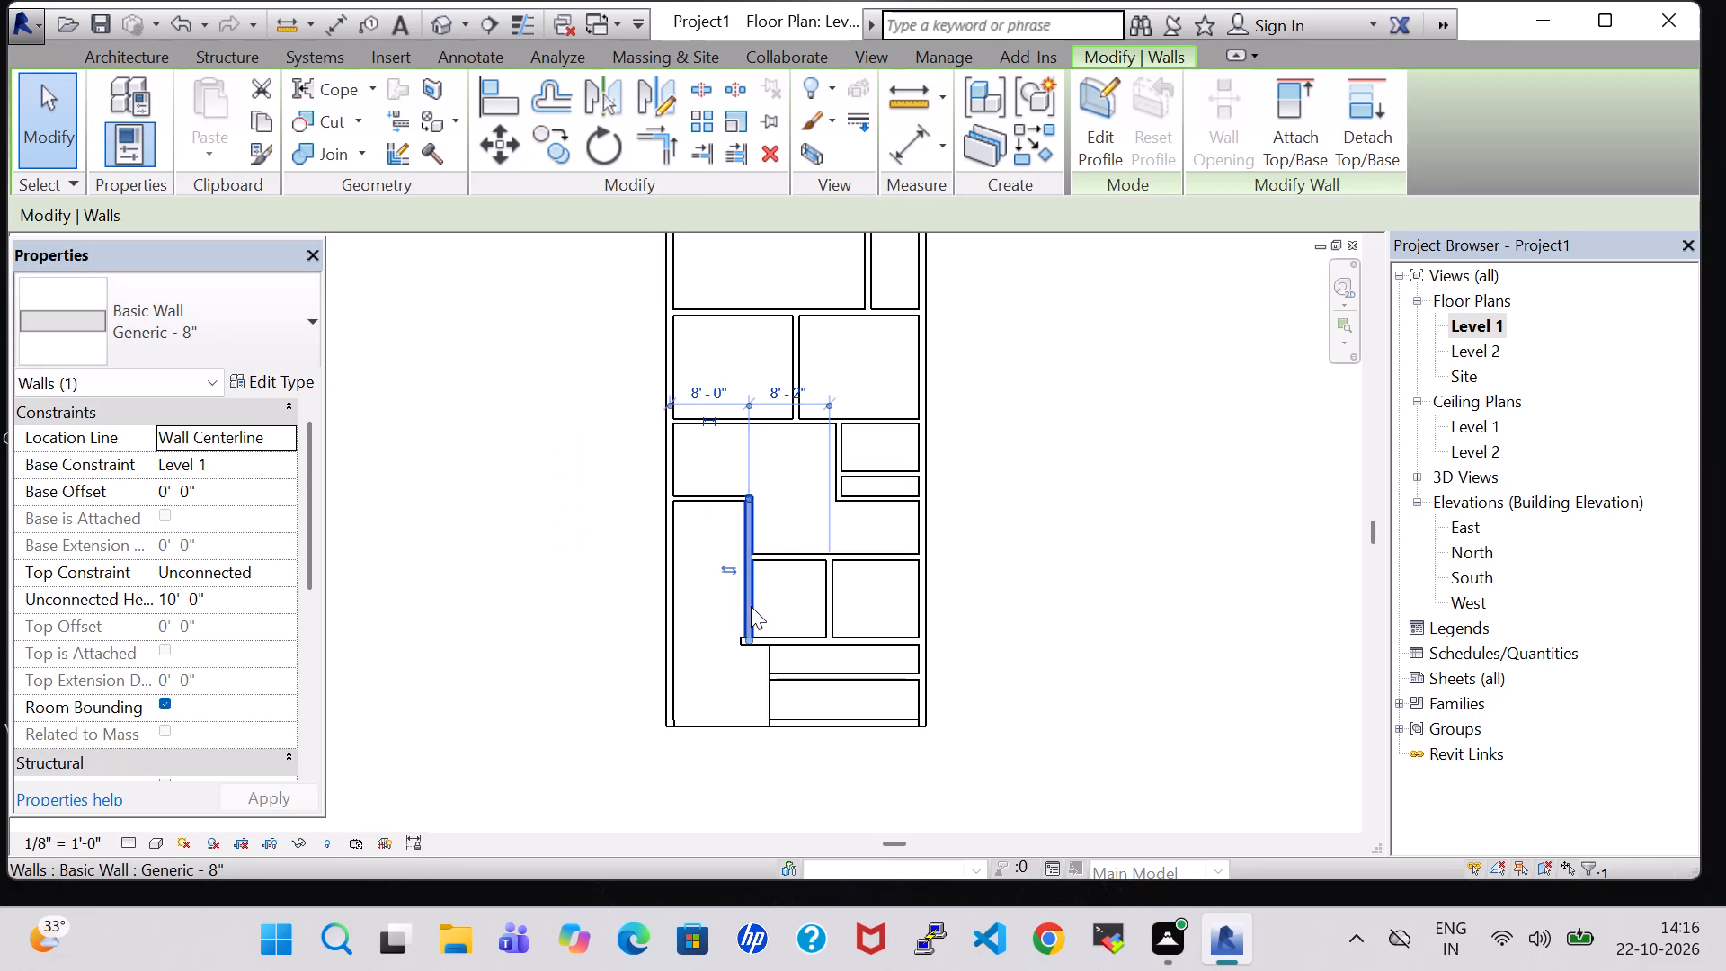
{"action": "left_click", "coordinate": [122, 310]}
{"action": "left_click", "coordinate": [166, 709]}
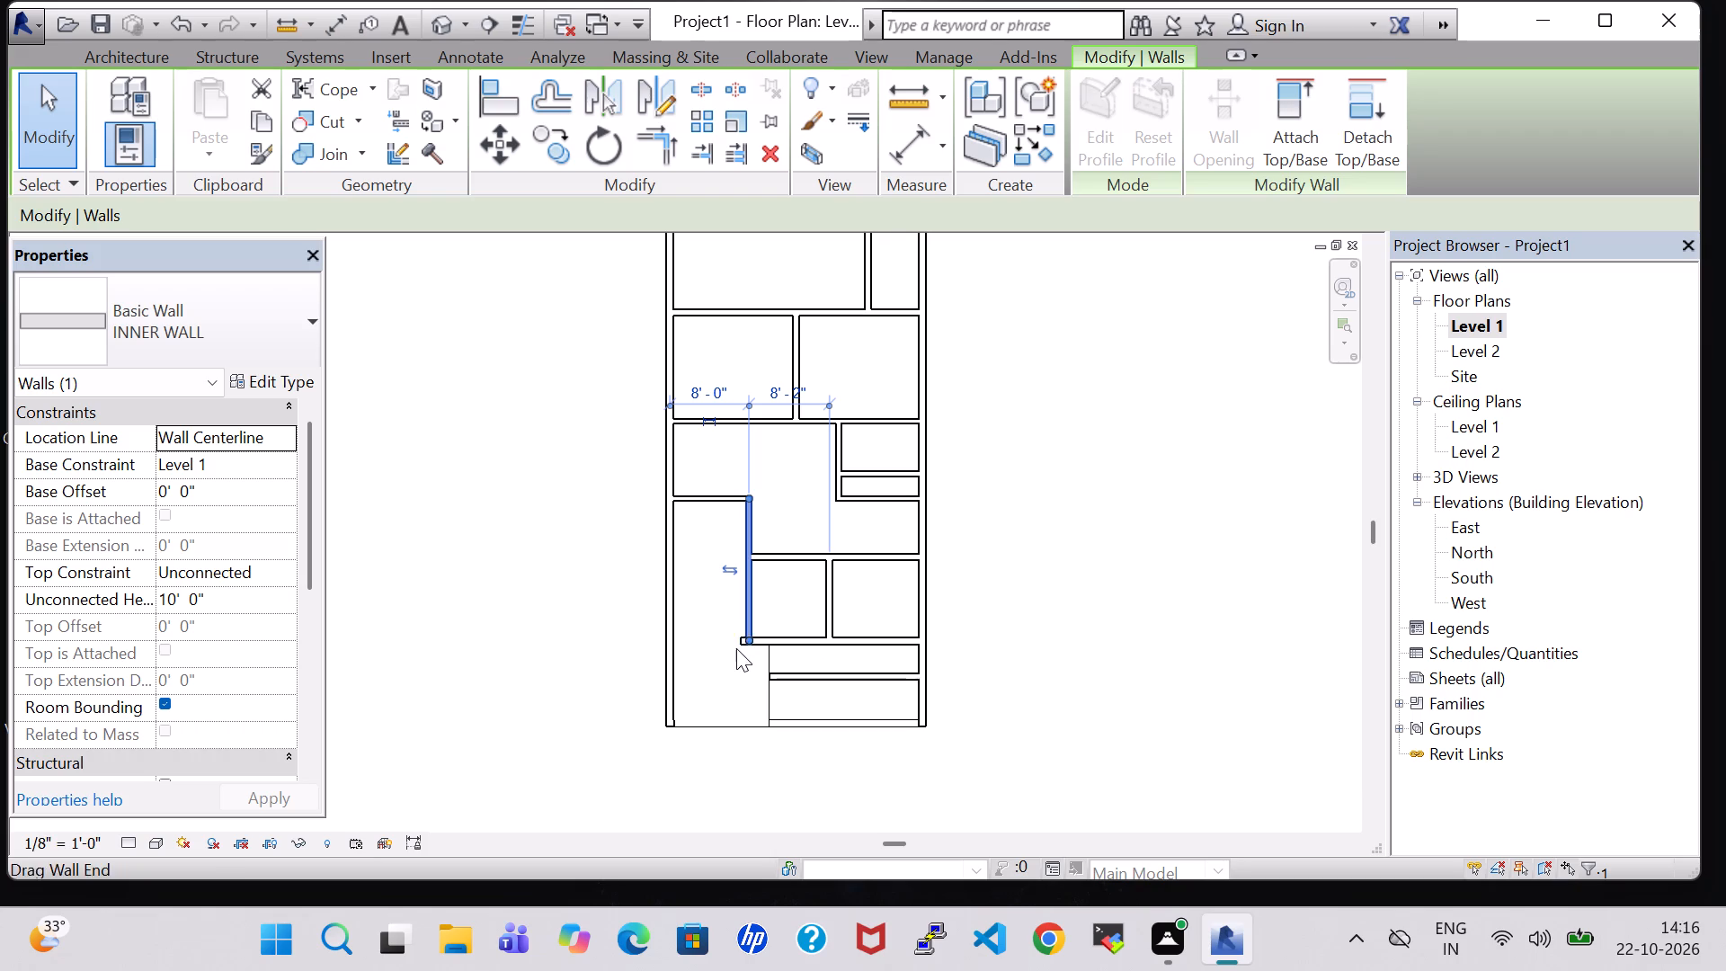
Split the east-west wall at the west room's southeast corner about 6 inches from its west end and delete the protruding stub.
{"action": "scroll", "coordinate": [736, 648], "scroll_direction": "up", "scroll_amount": 3}
{"action": "scroll", "coordinate": [972, 139], "scroll_direction": "up", "scroll_amount": 3}
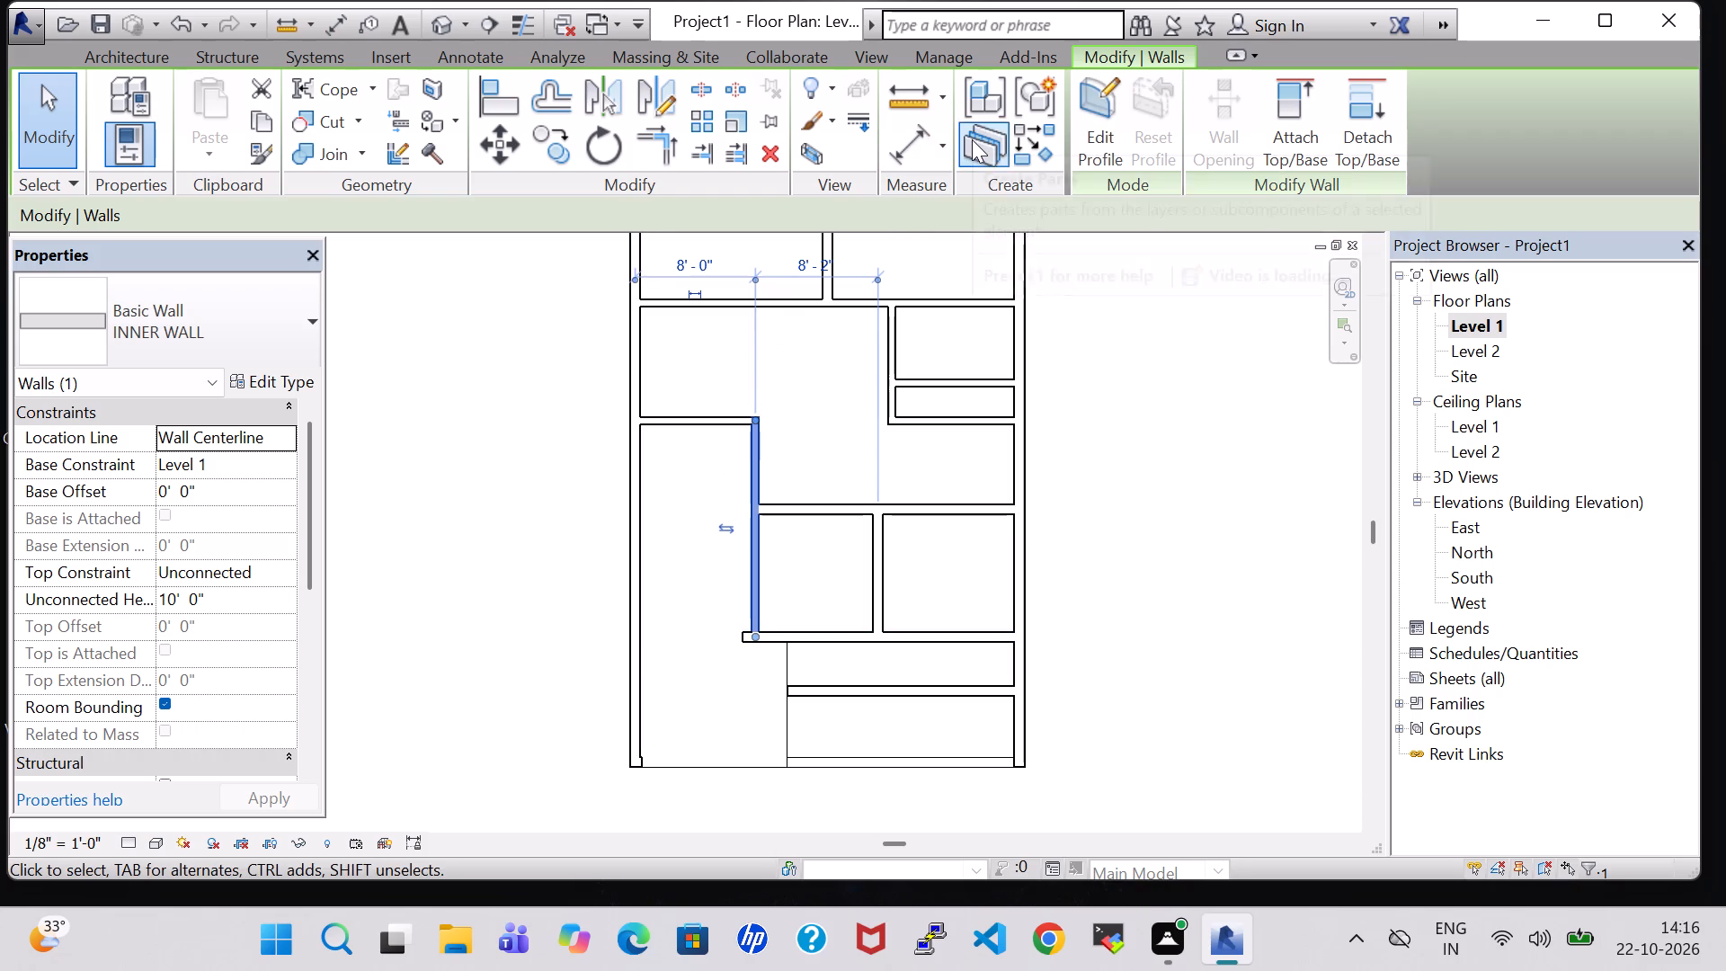
{"action": "left_click", "coordinate": [693, 97]}
{"action": "scroll", "coordinate": [734, 593], "scroll_direction": "up", "scroll_amount": 10}
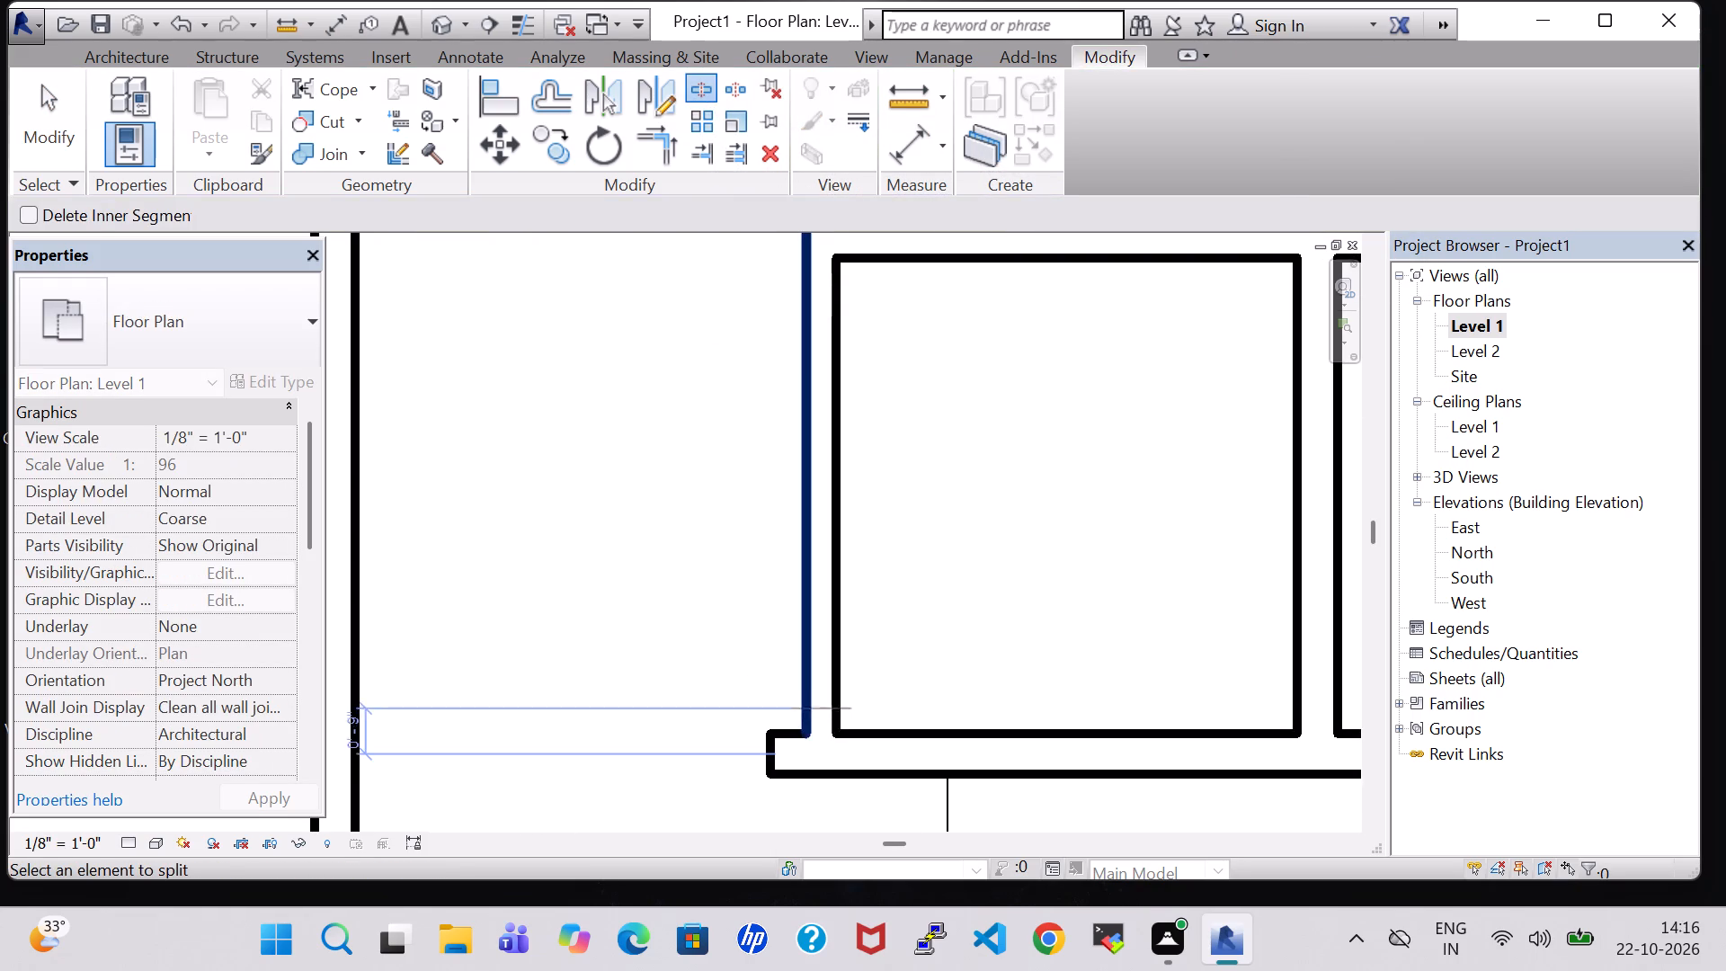
{"action": "left_click", "coordinate": [800, 759]}
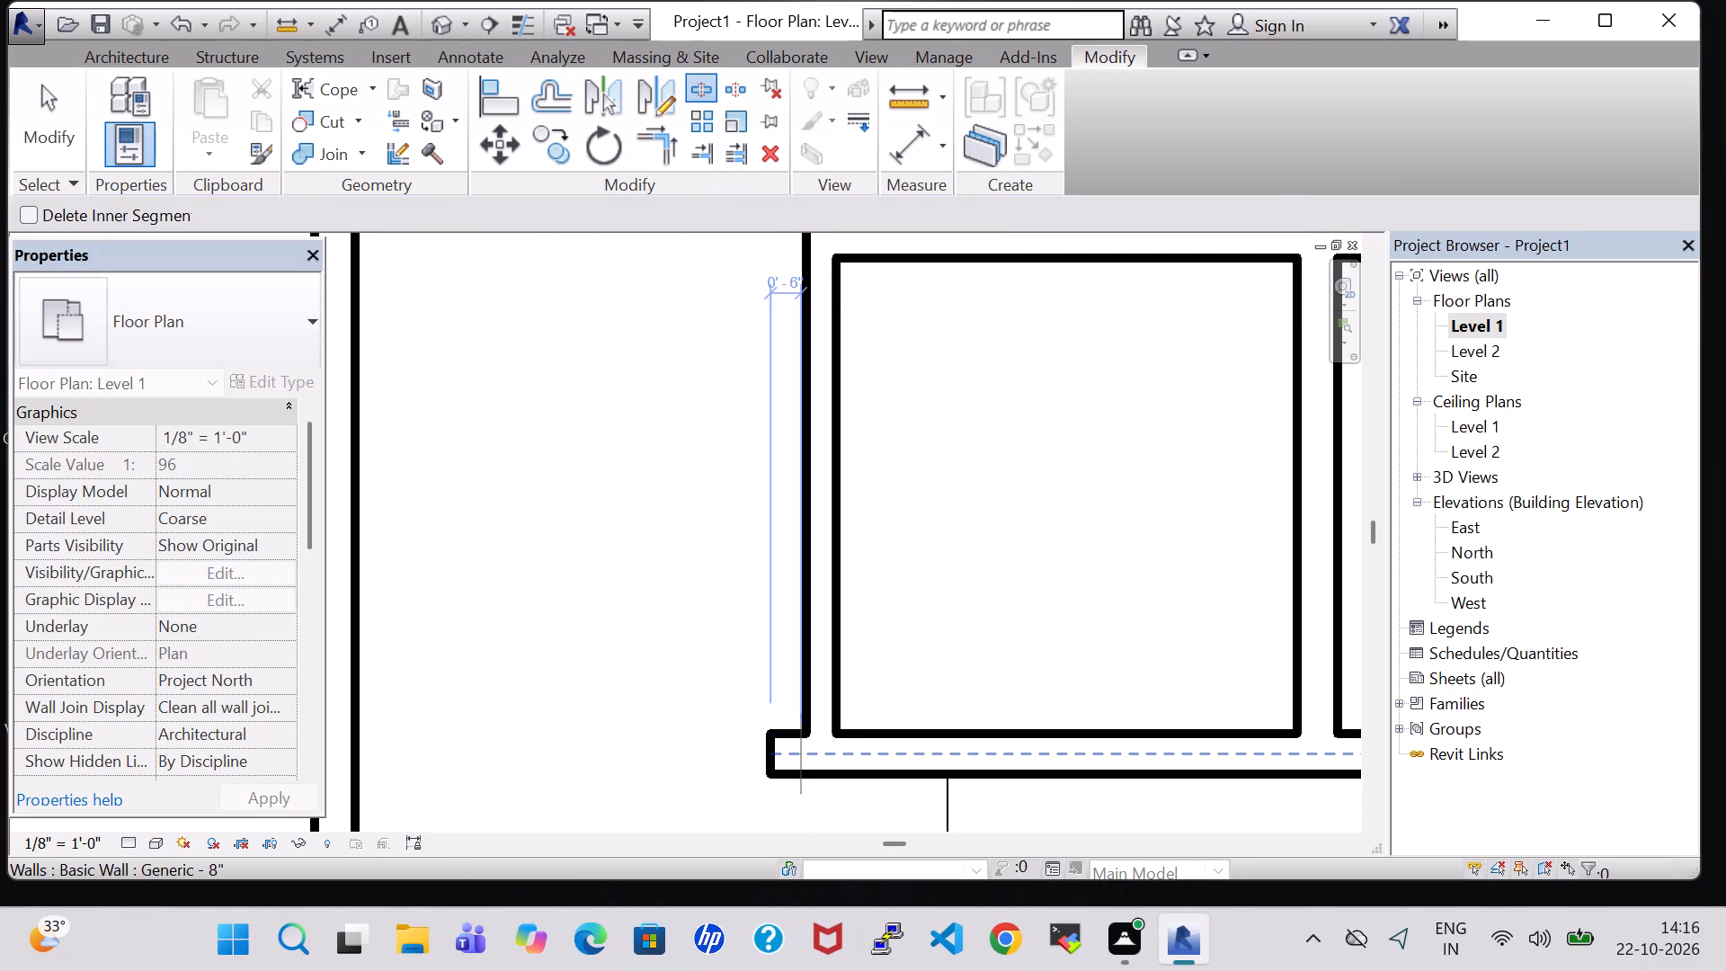
{"action": "key", "text": "Escape"}
{"action": "key", "text": "Escape"}
{"action": "left_click", "coordinate": [771, 759]}
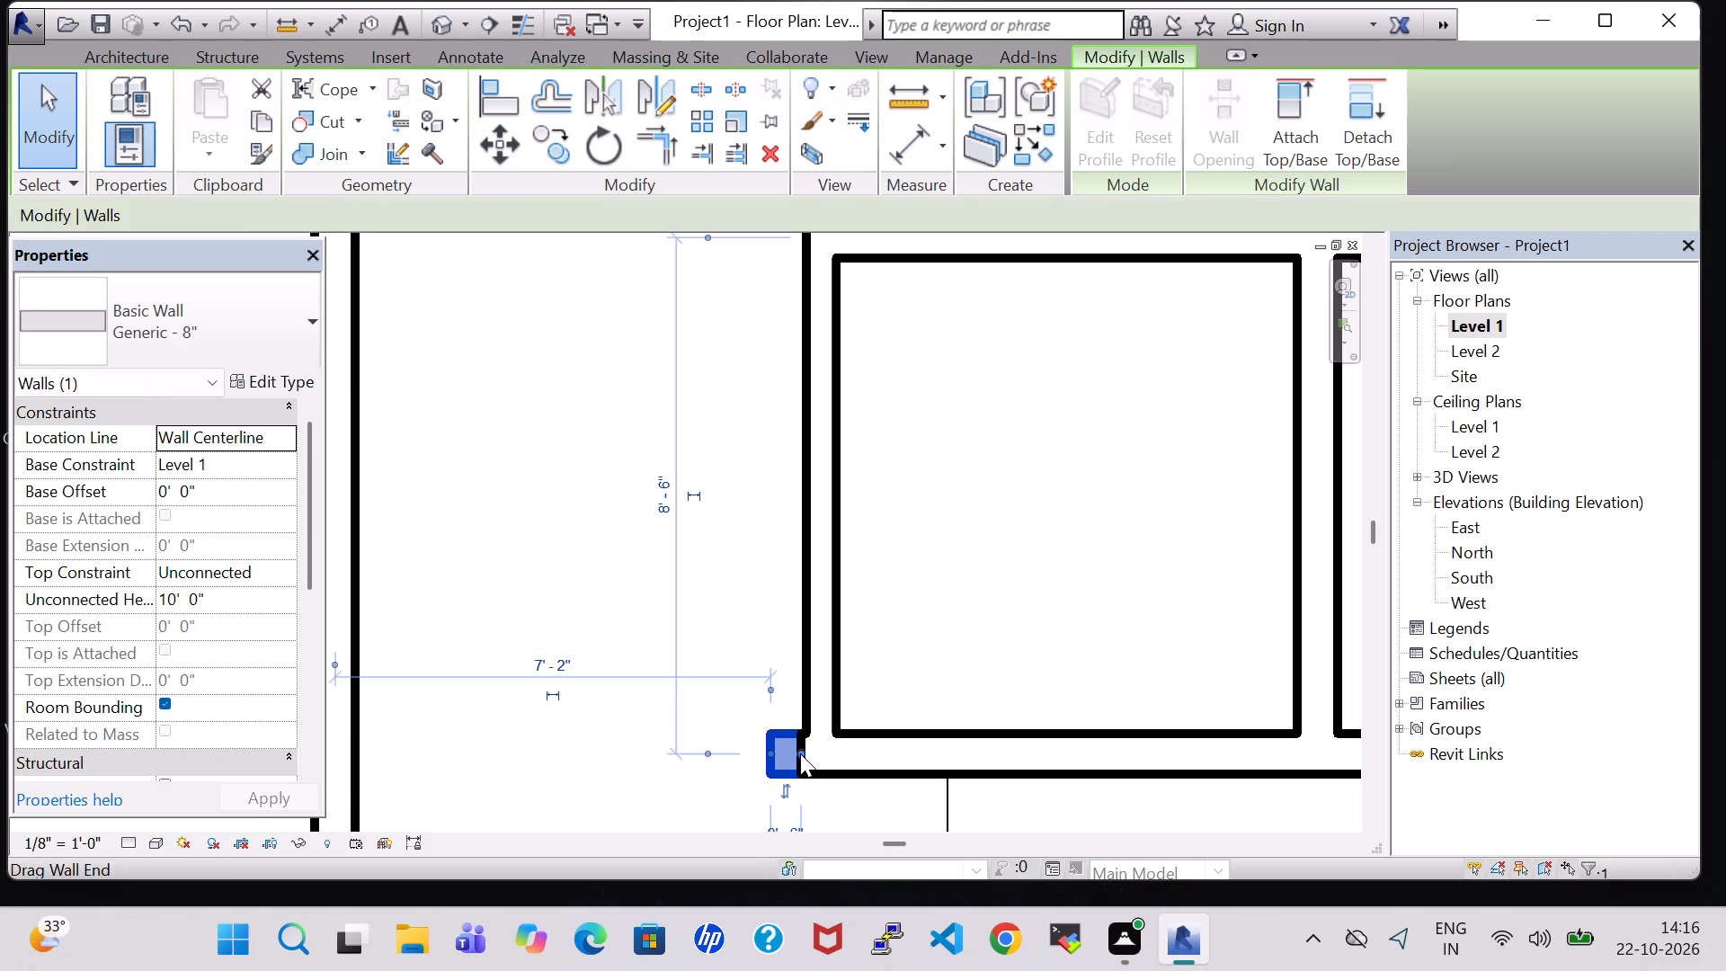
{"action": "key", "text": "Delete"}
Nudge the shortened east-west wall east so its west end forms a clean corner with the west room's east wall.
{"action": "key", "text": "Right"}
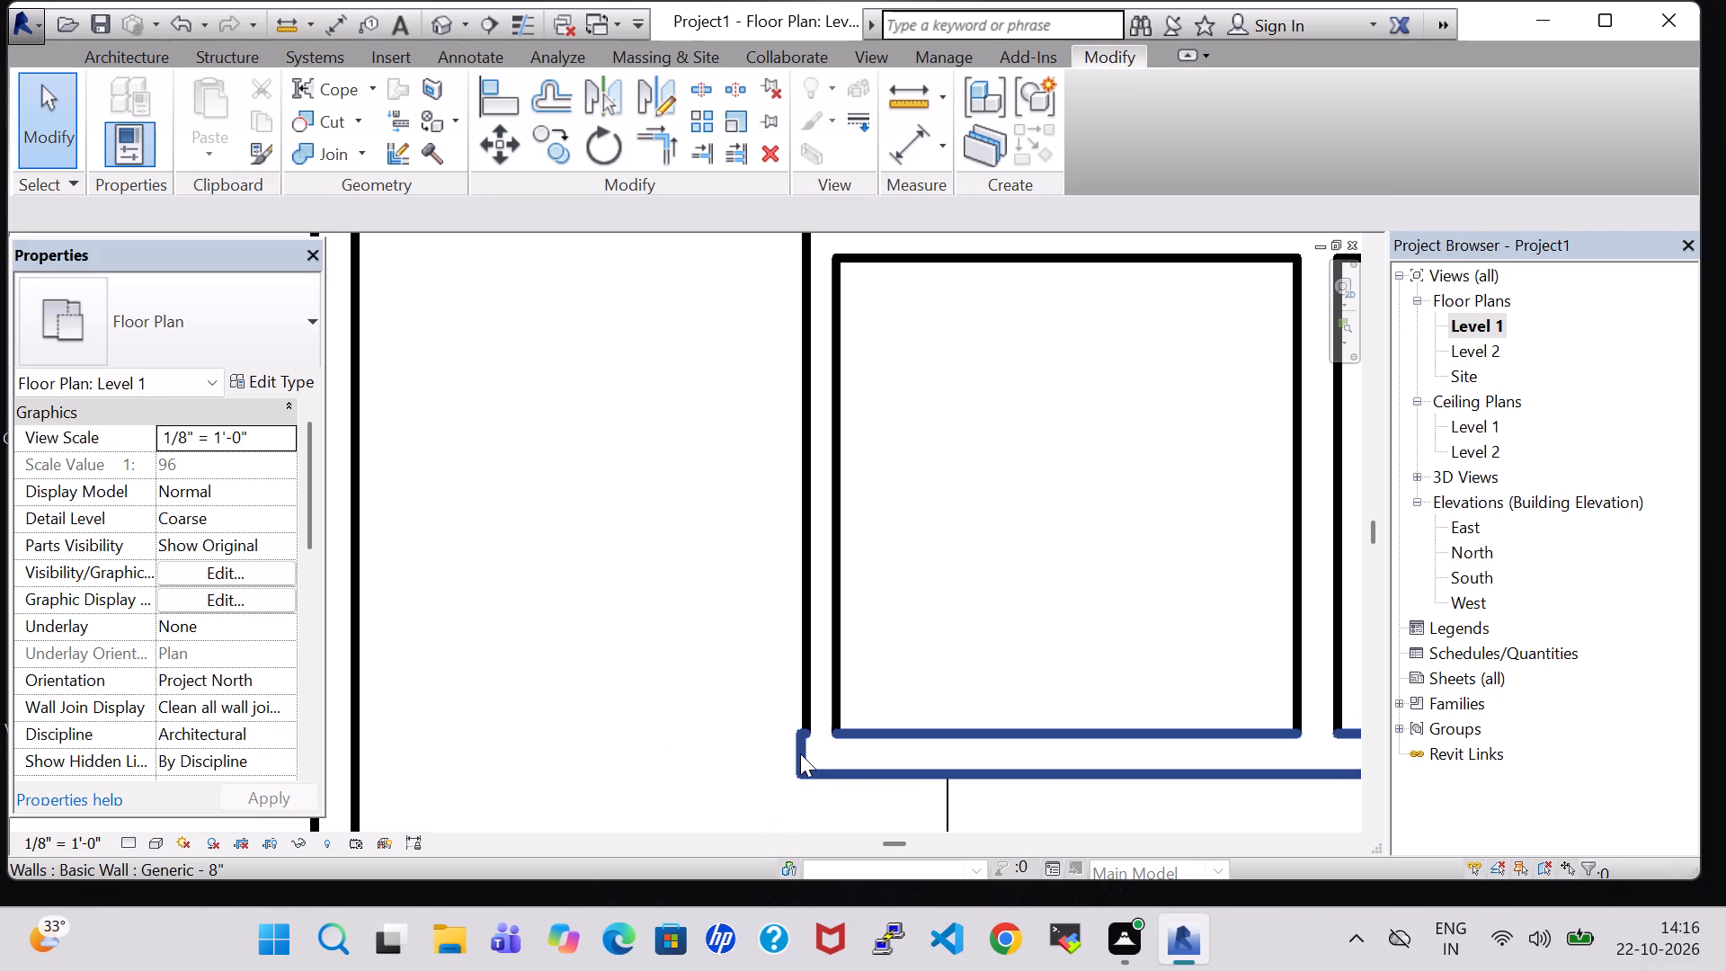
{"action": "key", "text": "Right"}
{"action": "left_click", "coordinate": [698, 679]}
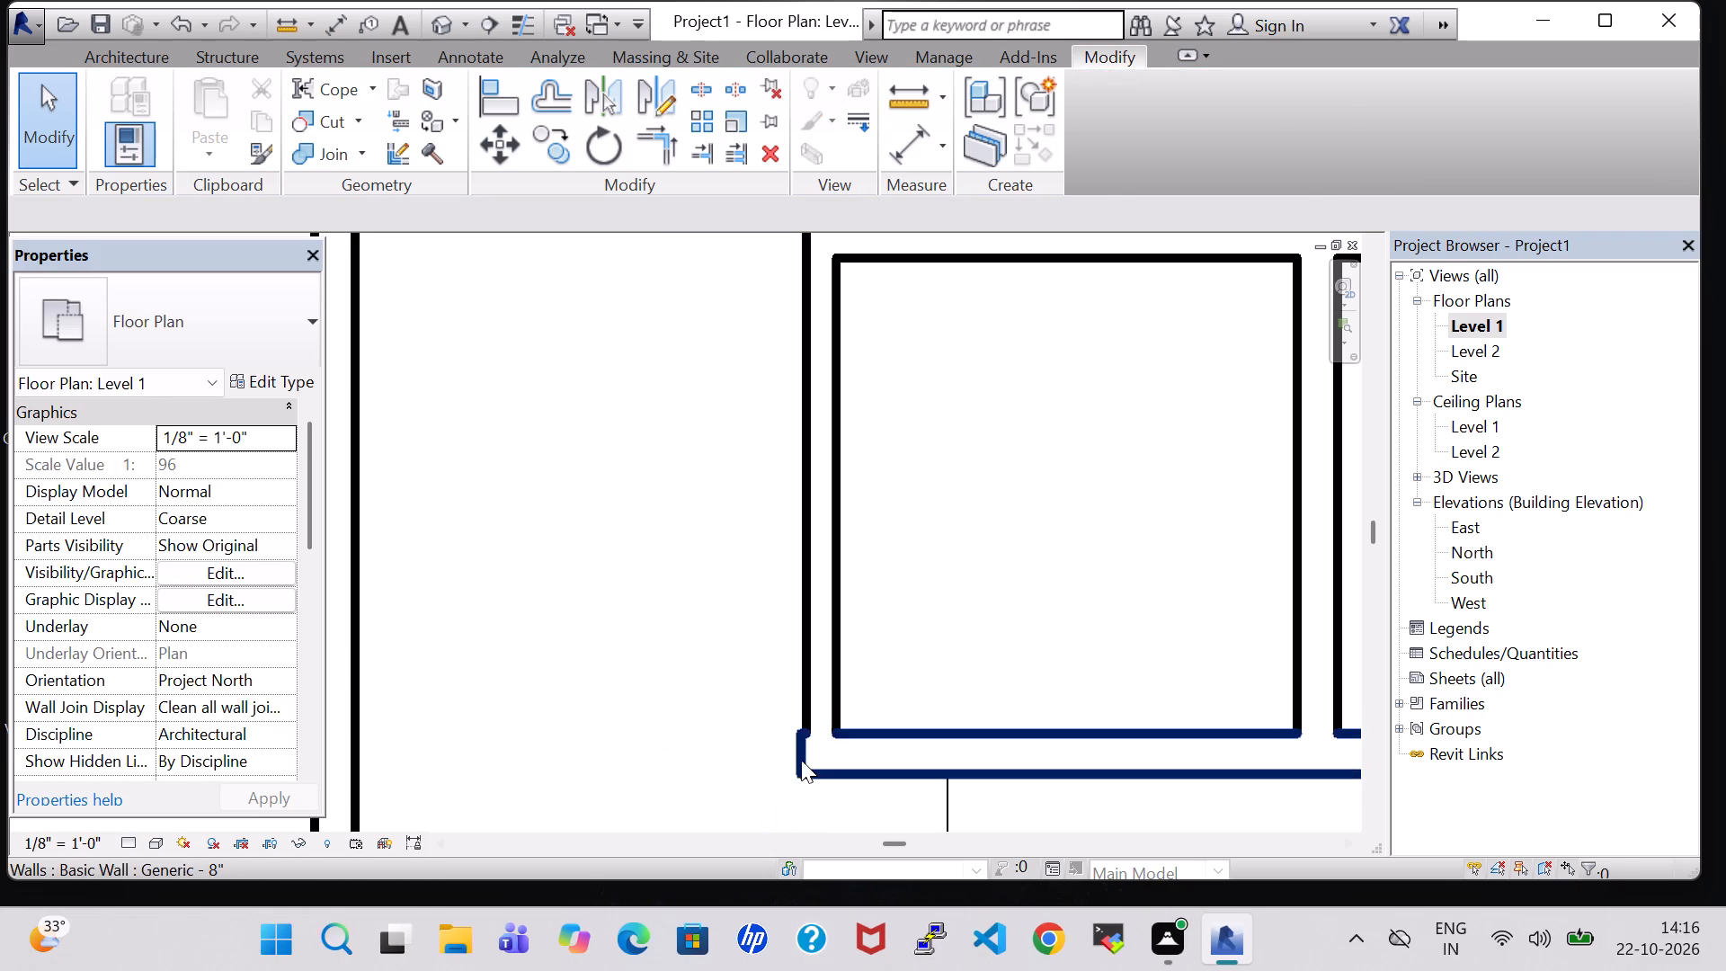
{"action": "left_click", "coordinate": [797, 760]}
{"action": "key", "text": "Right"}
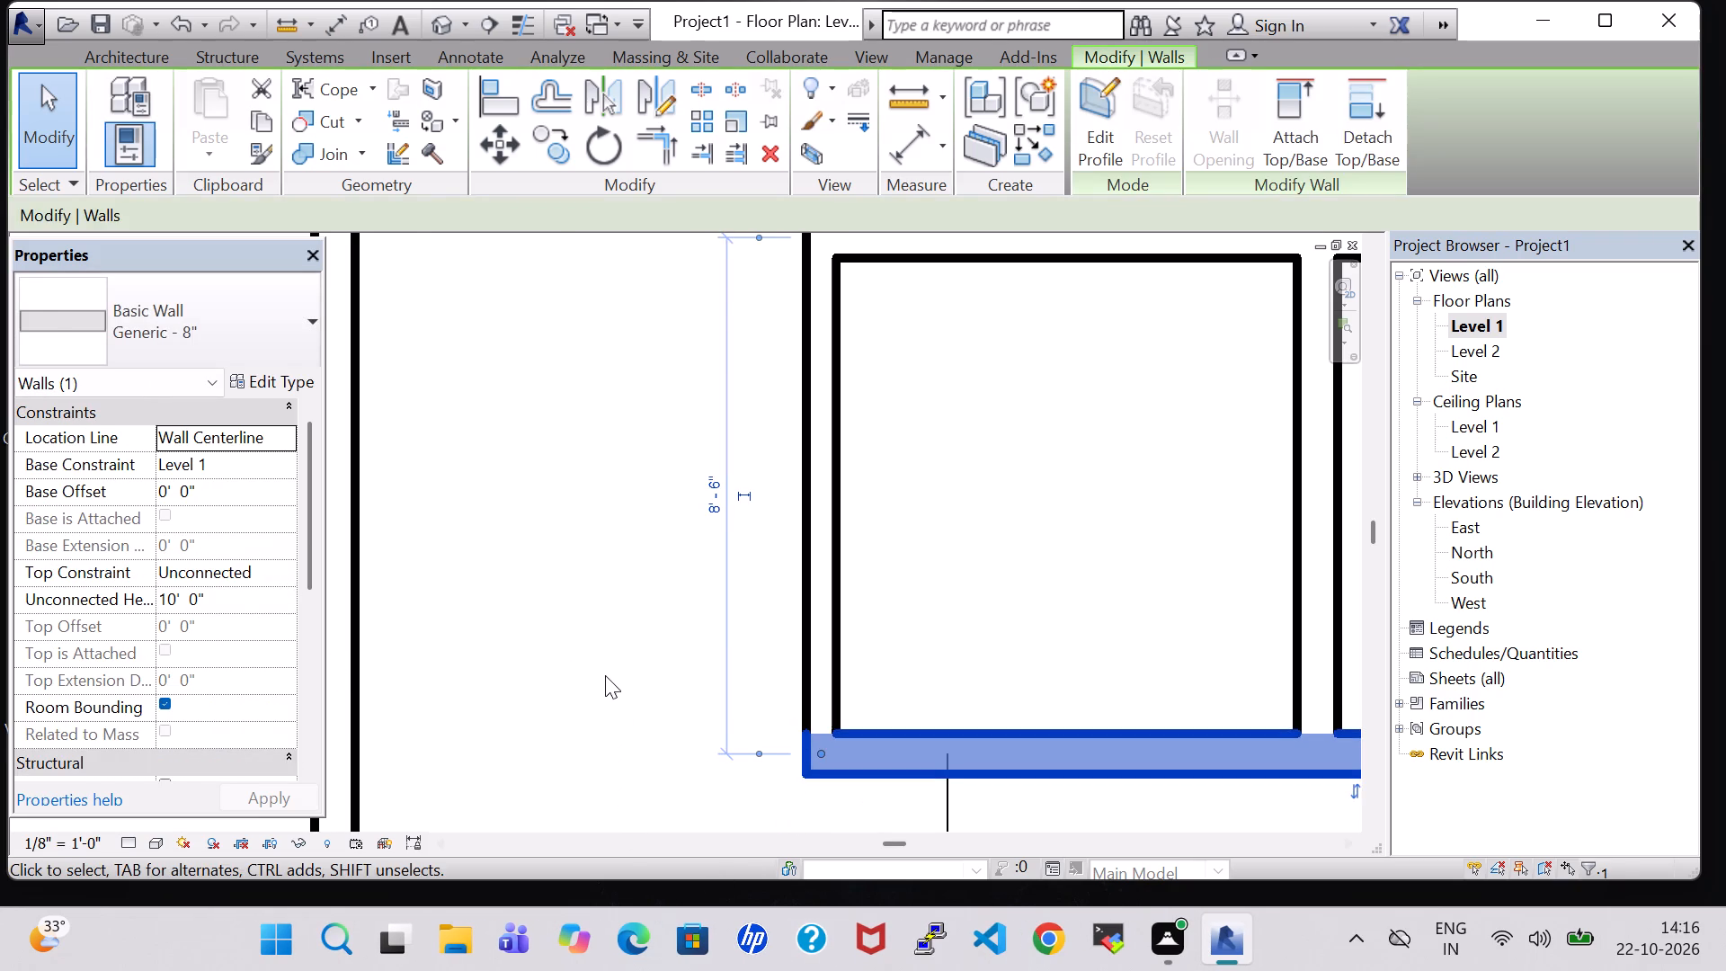
{"action": "left_click", "coordinate": [605, 675]}
Examine the walls in the southern part of the plan and check the type of the southernmost interior east-west wall.
{"action": "scroll", "coordinate": [605, 675], "scroll_direction": "down", "scroll_amount": 6}
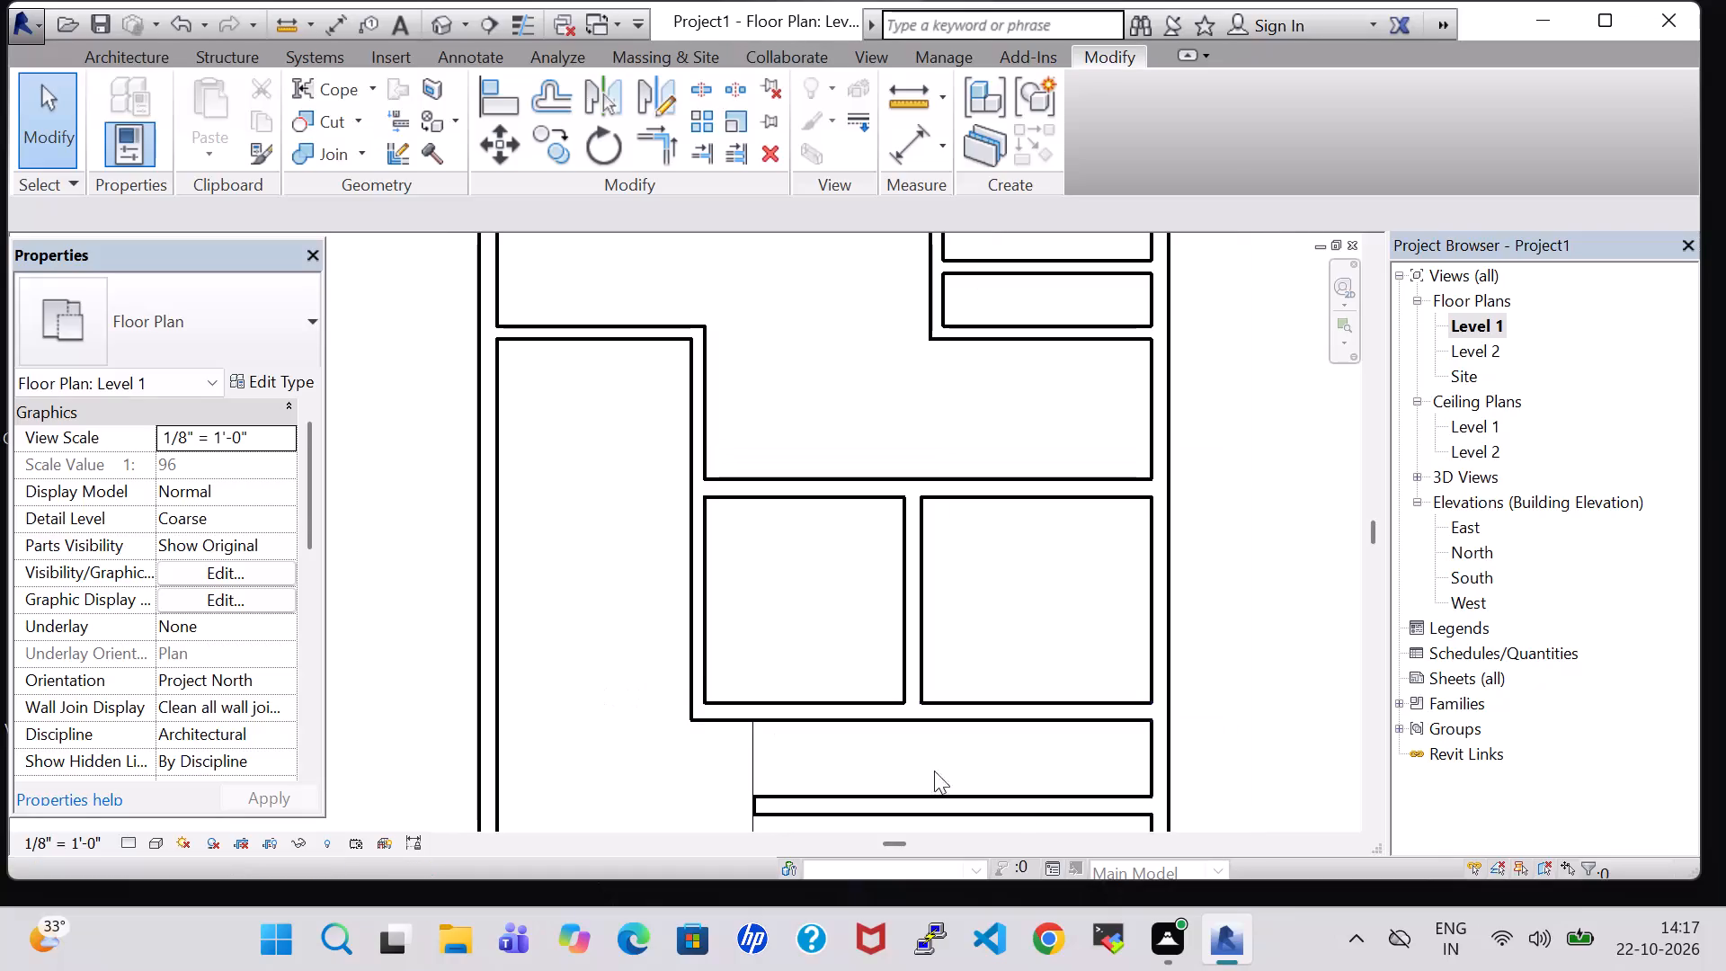
{"action": "middle_click_drag", "start_coordinate": [973, 776], "coordinate": [964, 699]}
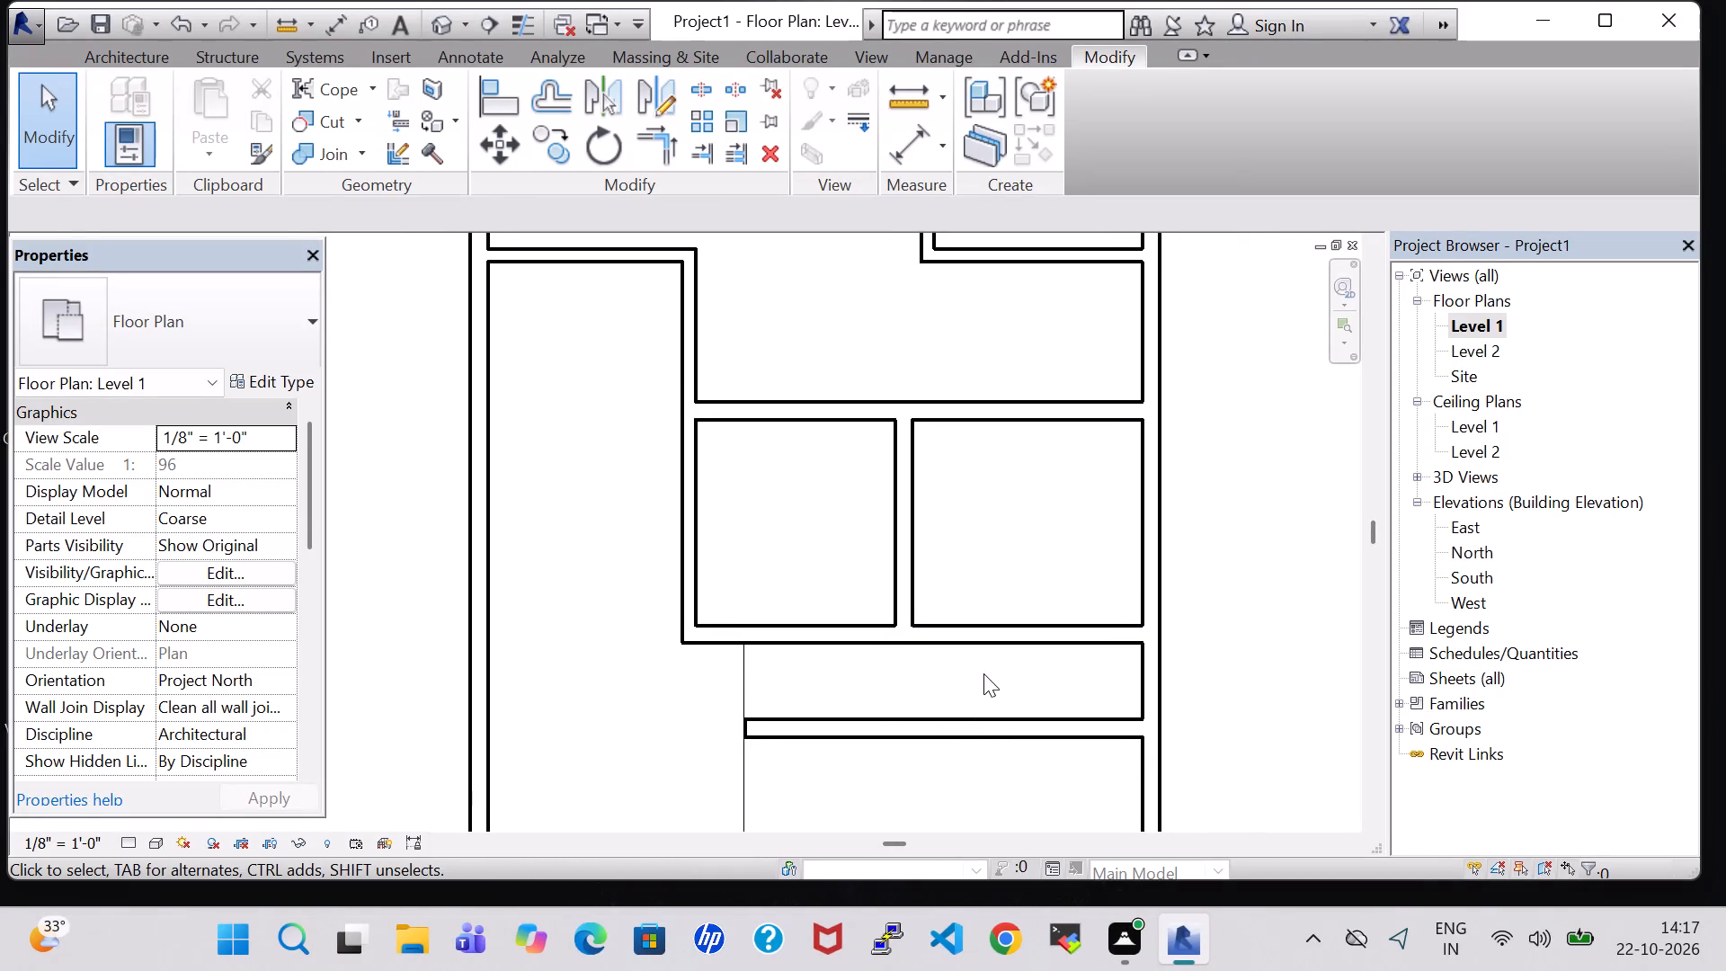
{"action": "scroll", "coordinate": [974, 690], "scroll_direction": "down", "scroll_amount": 1}
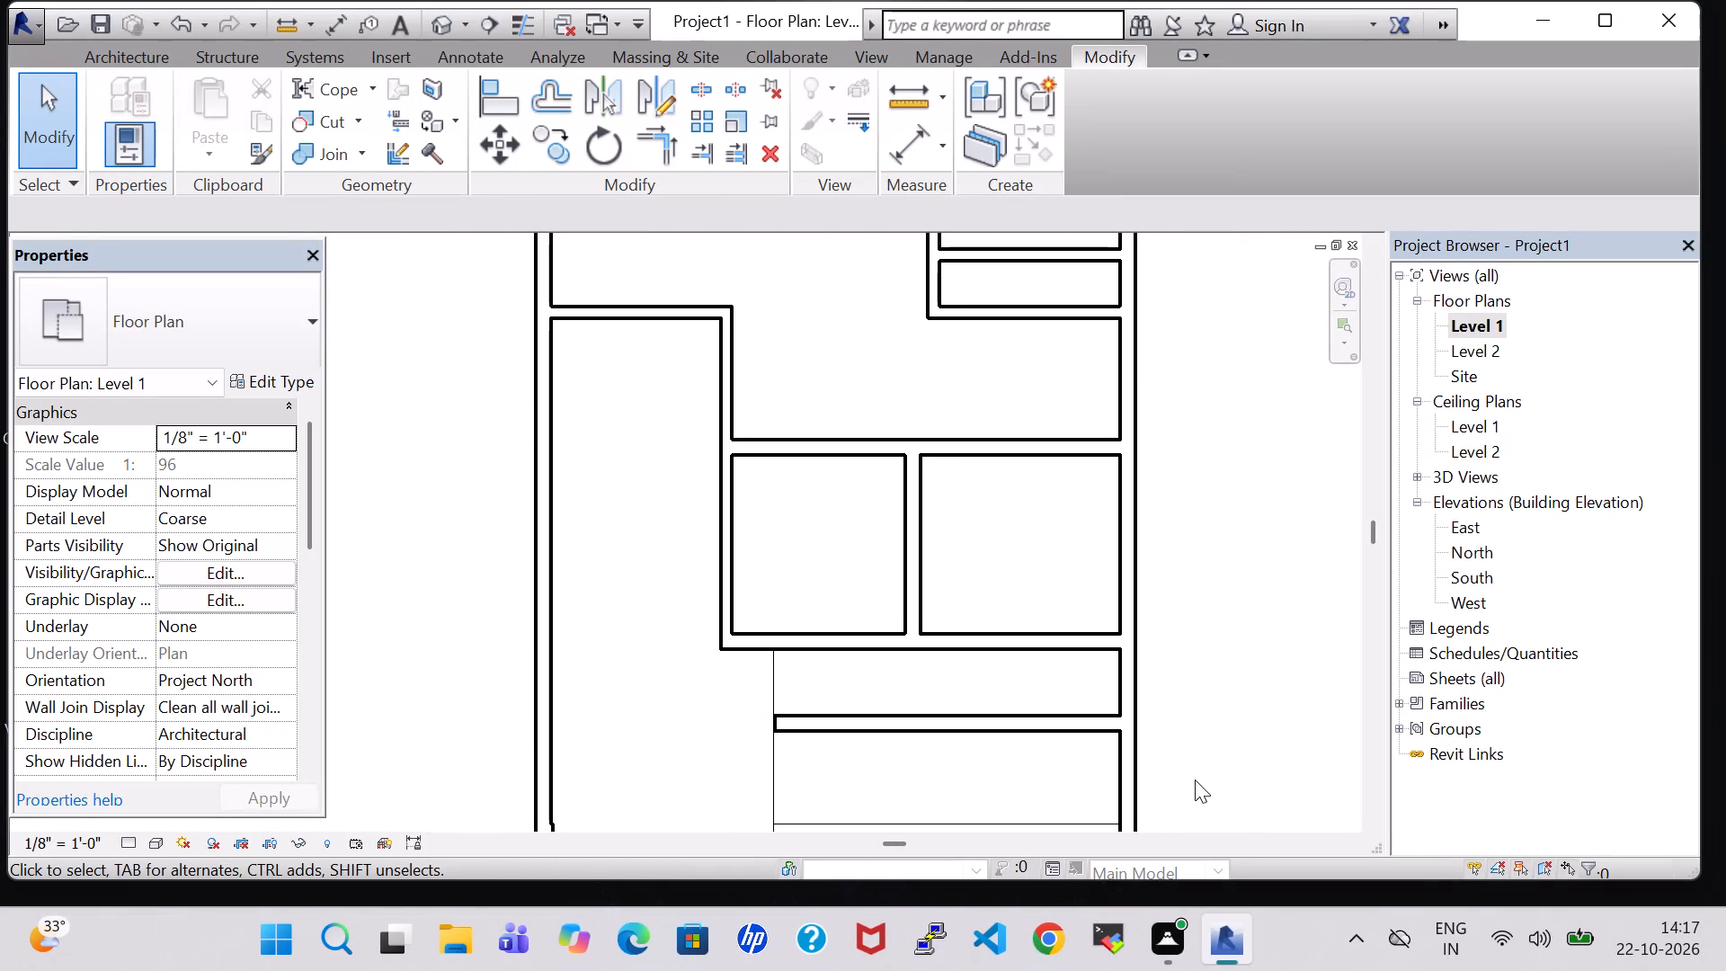
{"action": "middle_click_drag", "start_coordinate": [1230, 537], "coordinate": [1199, 537]}
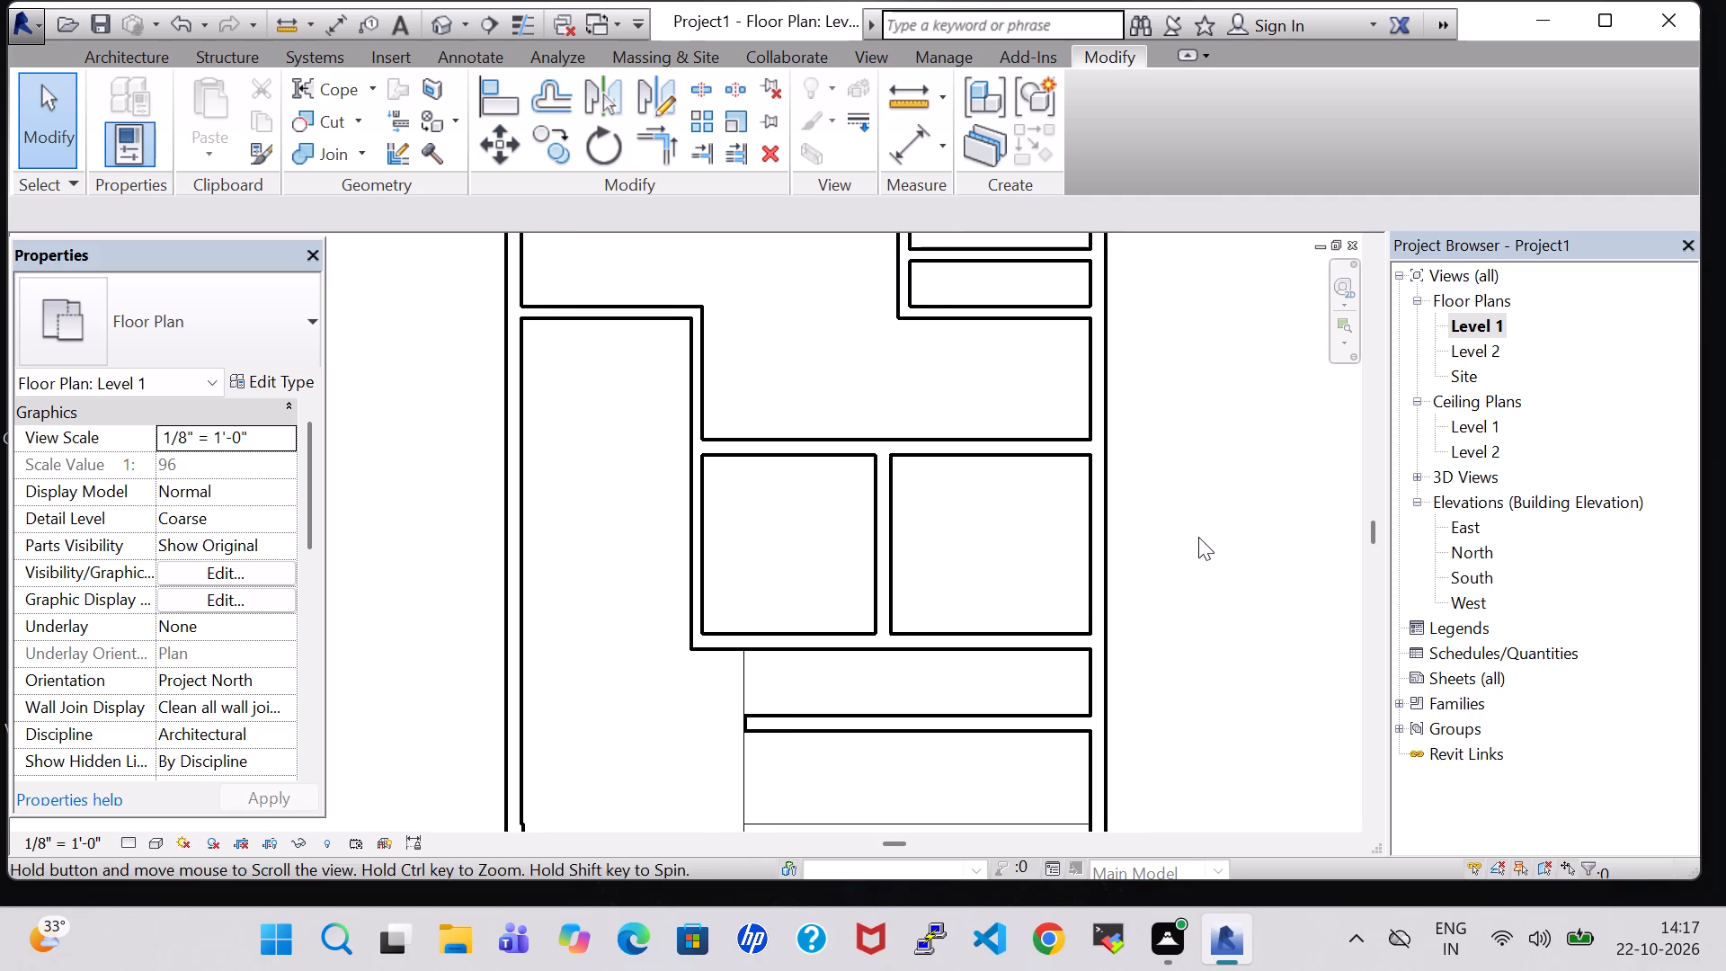
{"action": "middle_click_drag", "start_coordinate": [938, 677], "coordinate": [931, 669]}
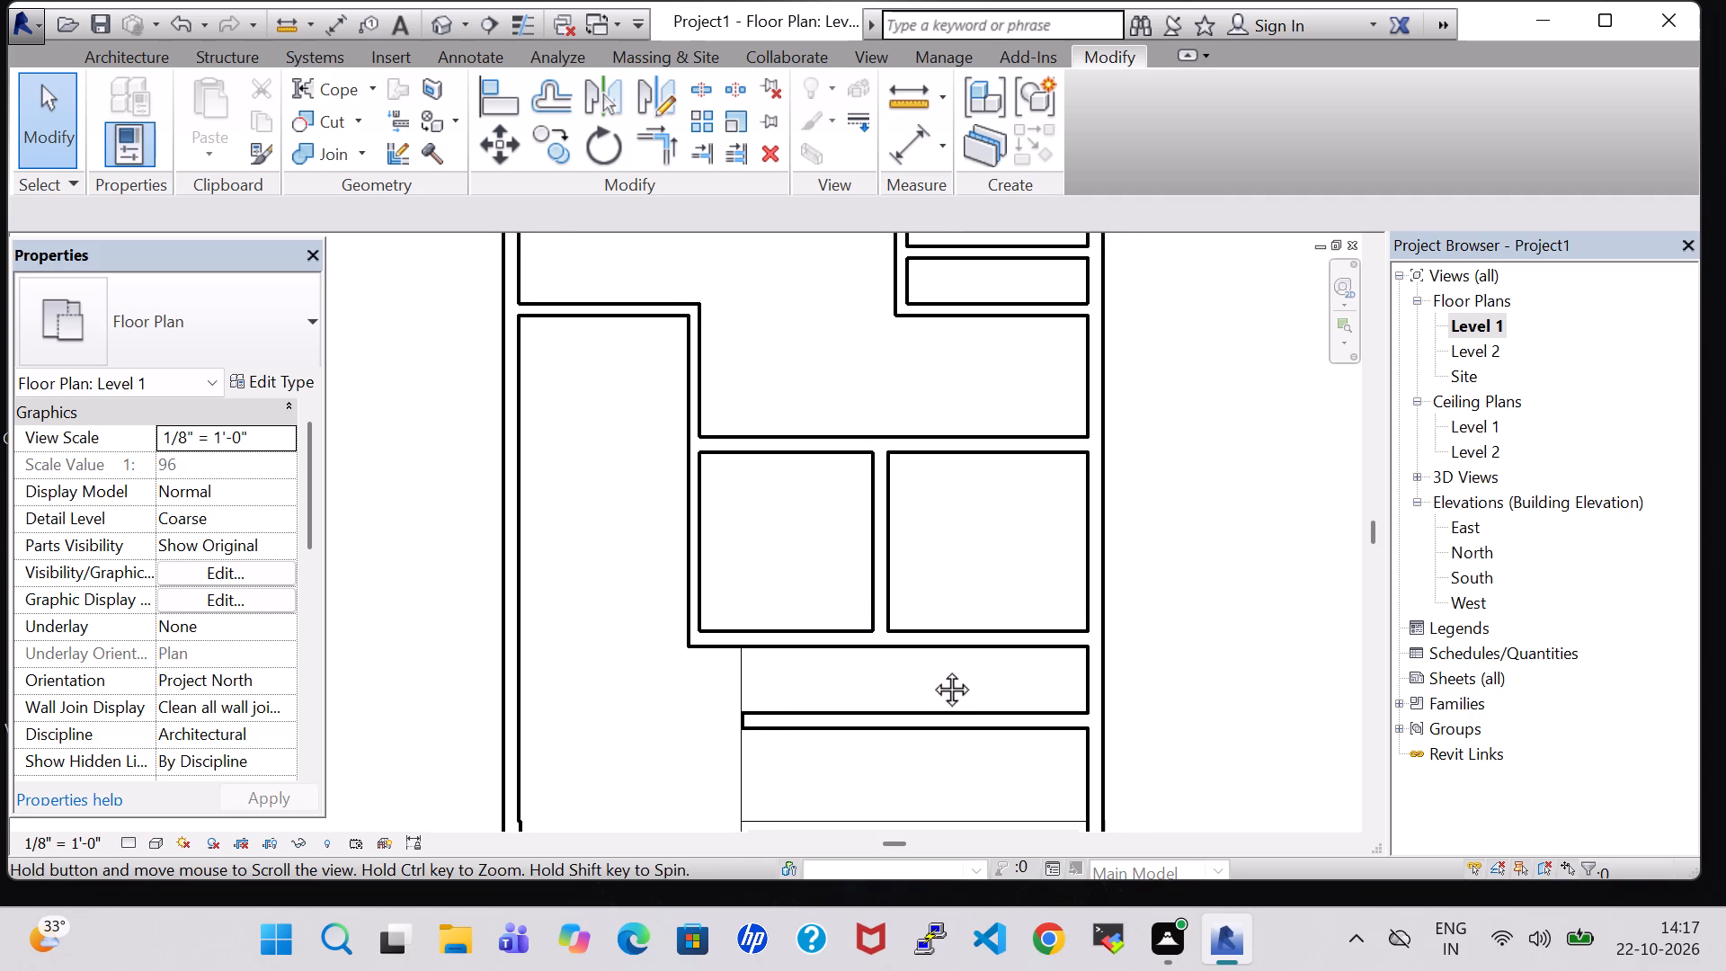
{"action": "middle_click_drag", "start_coordinate": [931, 669], "coordinate": [925, 623]}
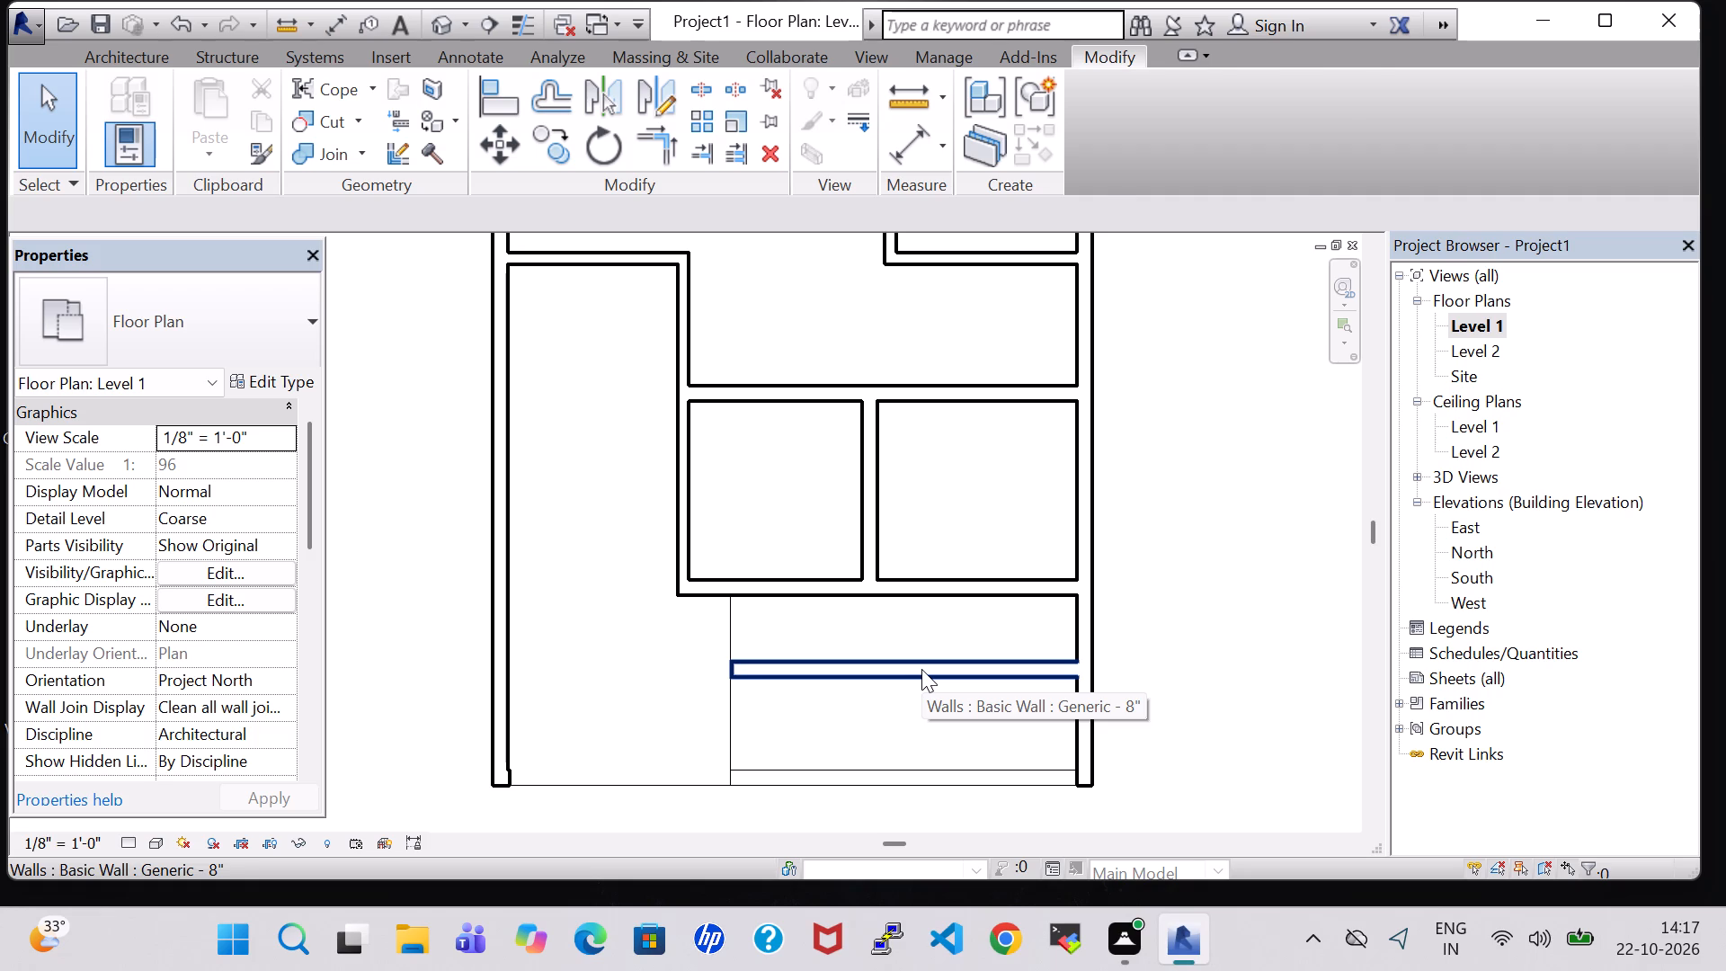
{"action": "left_click", "coordinate": [921, 669]}
{"action": "left_click", "coordinate": [1134, 589]}
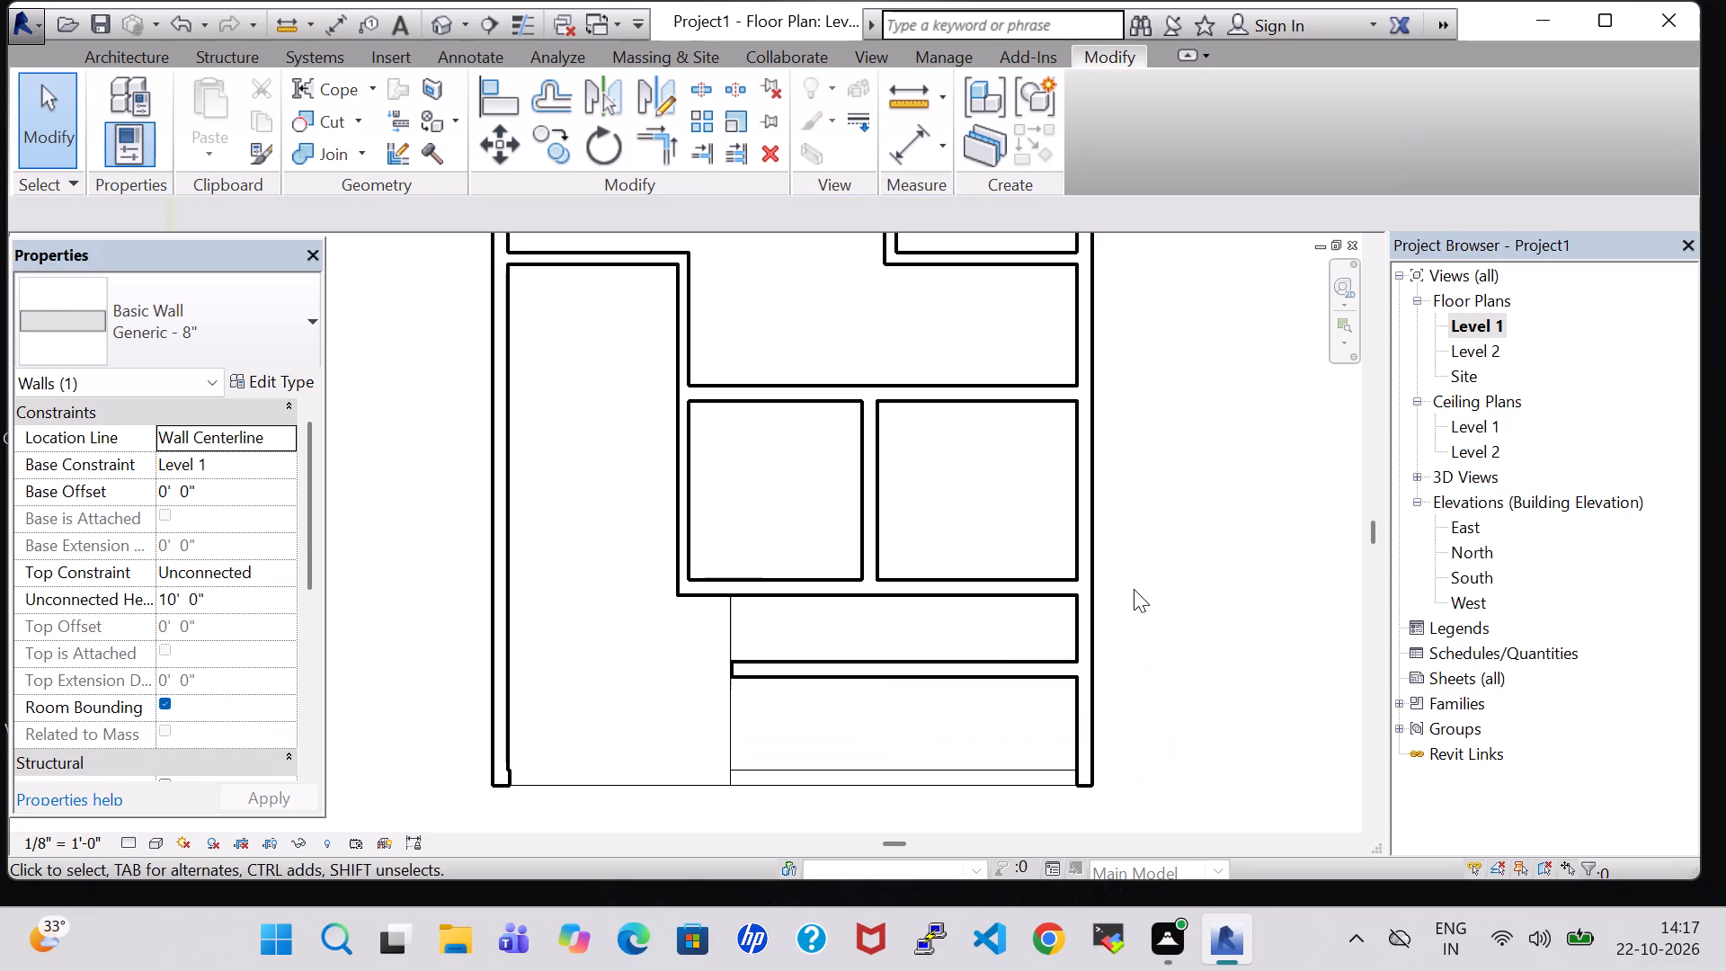
Delete the southernmost interior east-west wall between the north-south separation line and the east exterior wall.
{"action": "left_click", "coordinate": [886, 680]}
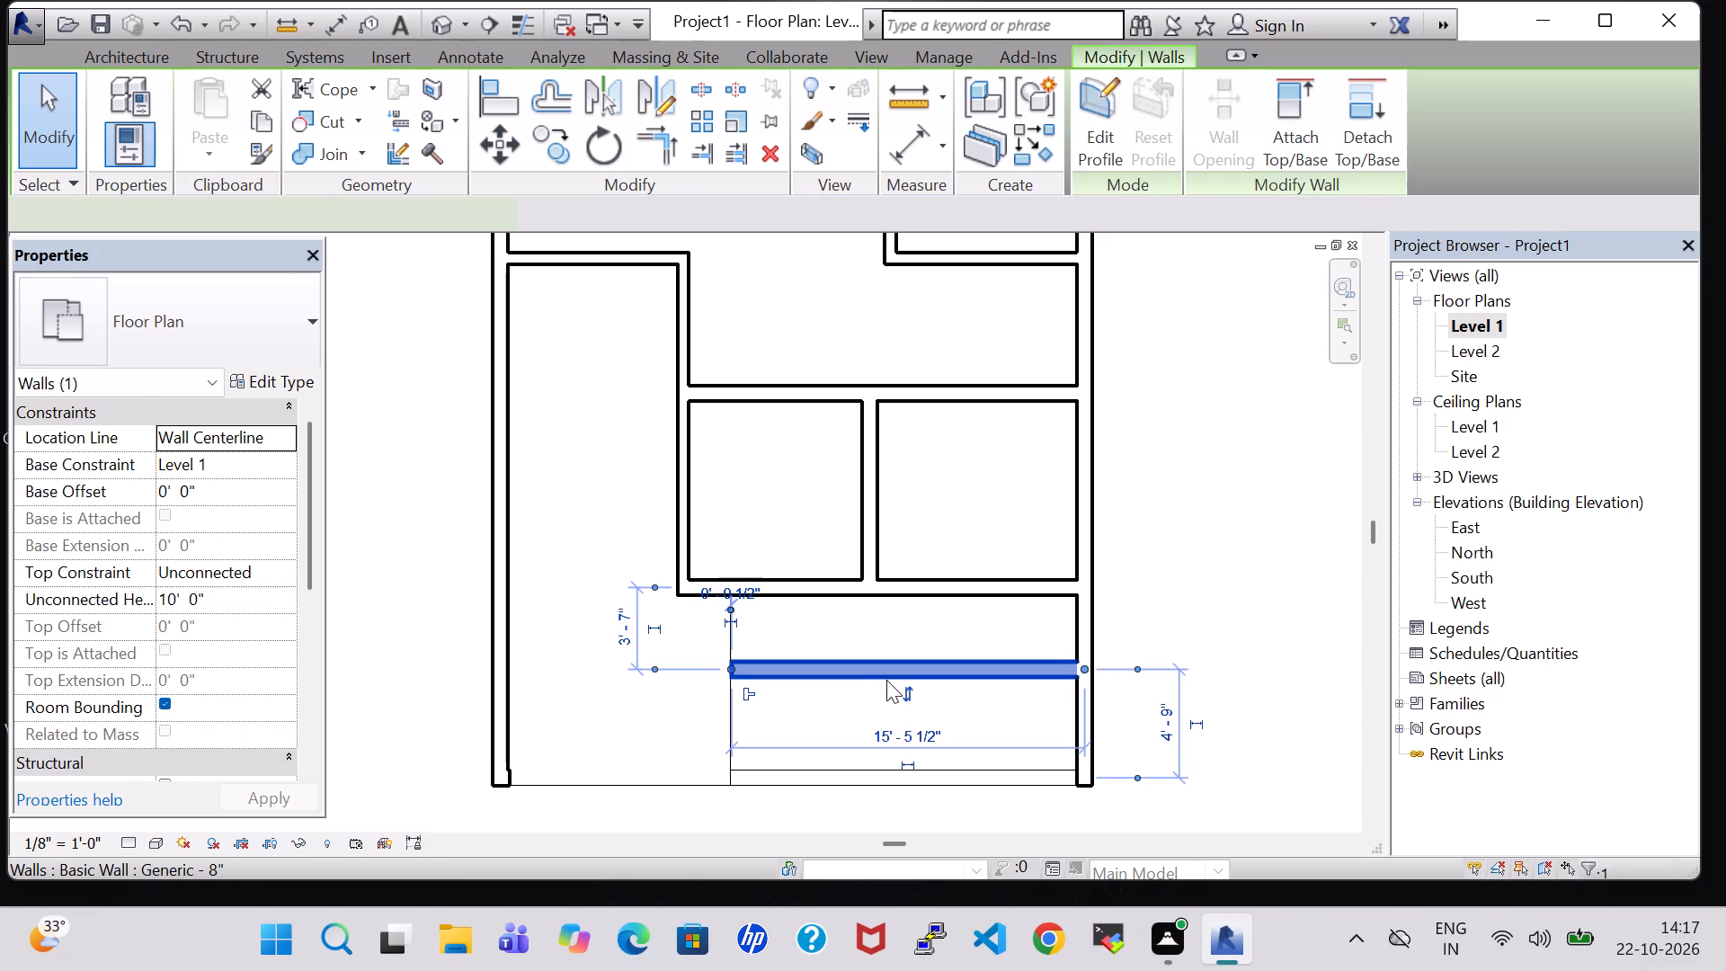
{"action": "key", "text": "Delete"}
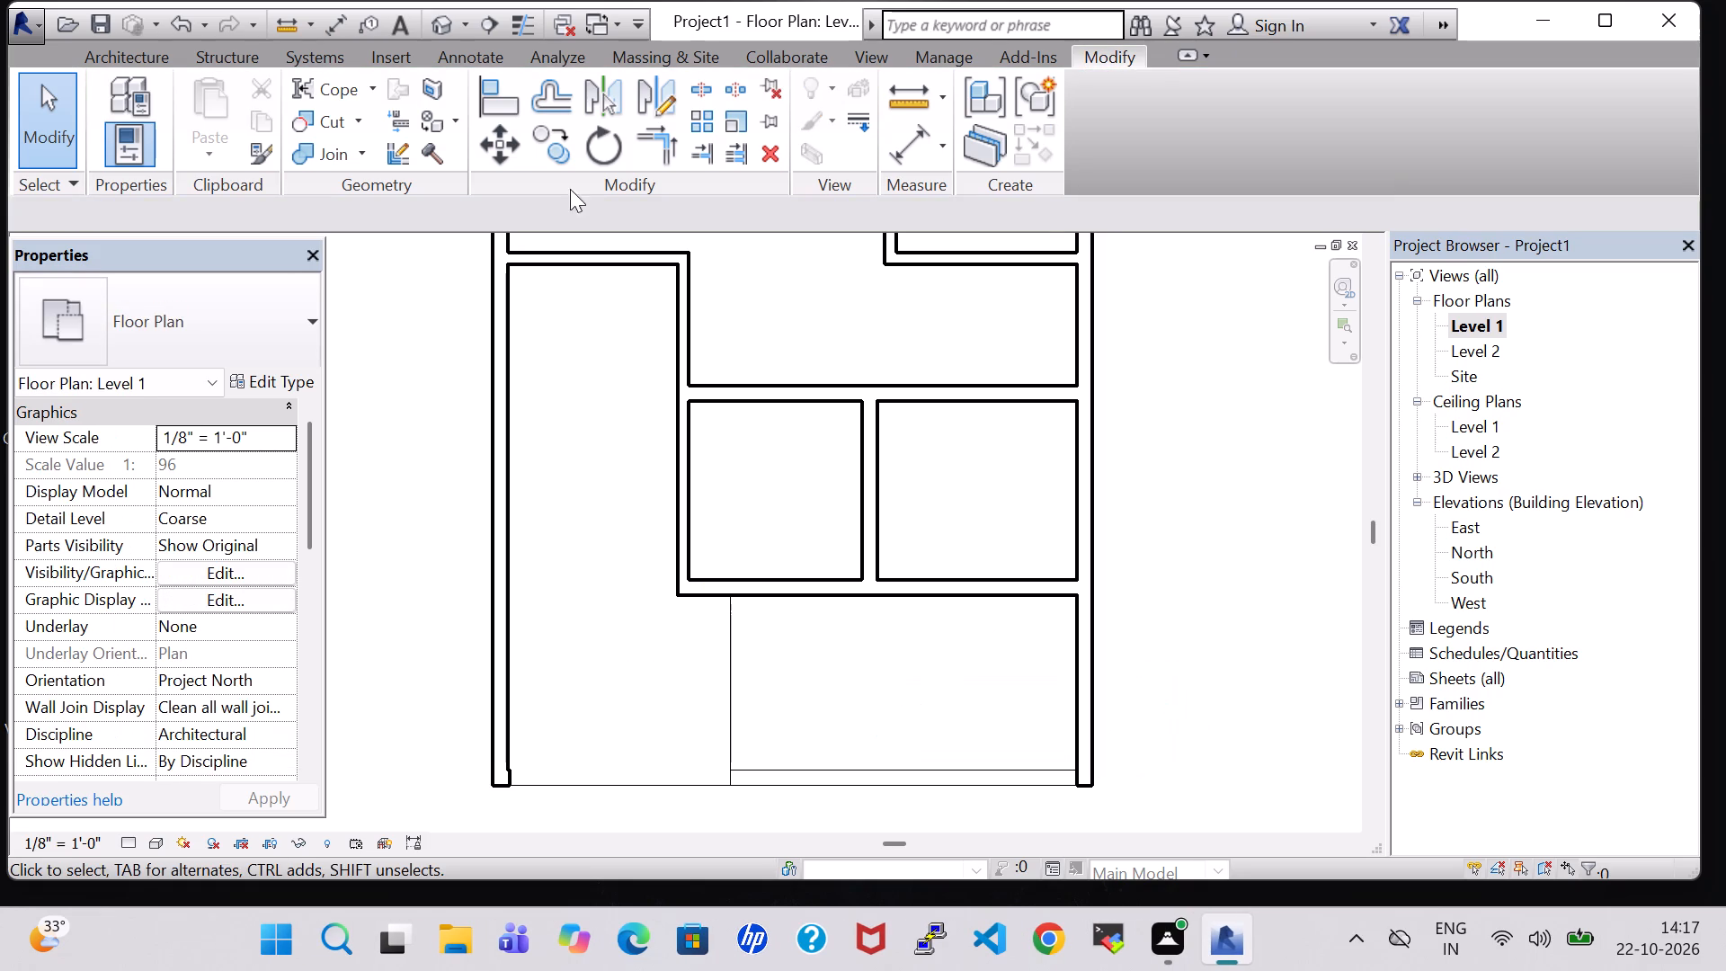
Draw an east-west room separation line from the east exterior wall to the north-south separation line, about 3'-7" south of the paired rooms' south wall.
{"action": "left_click", "coordinate": [90, 57]}
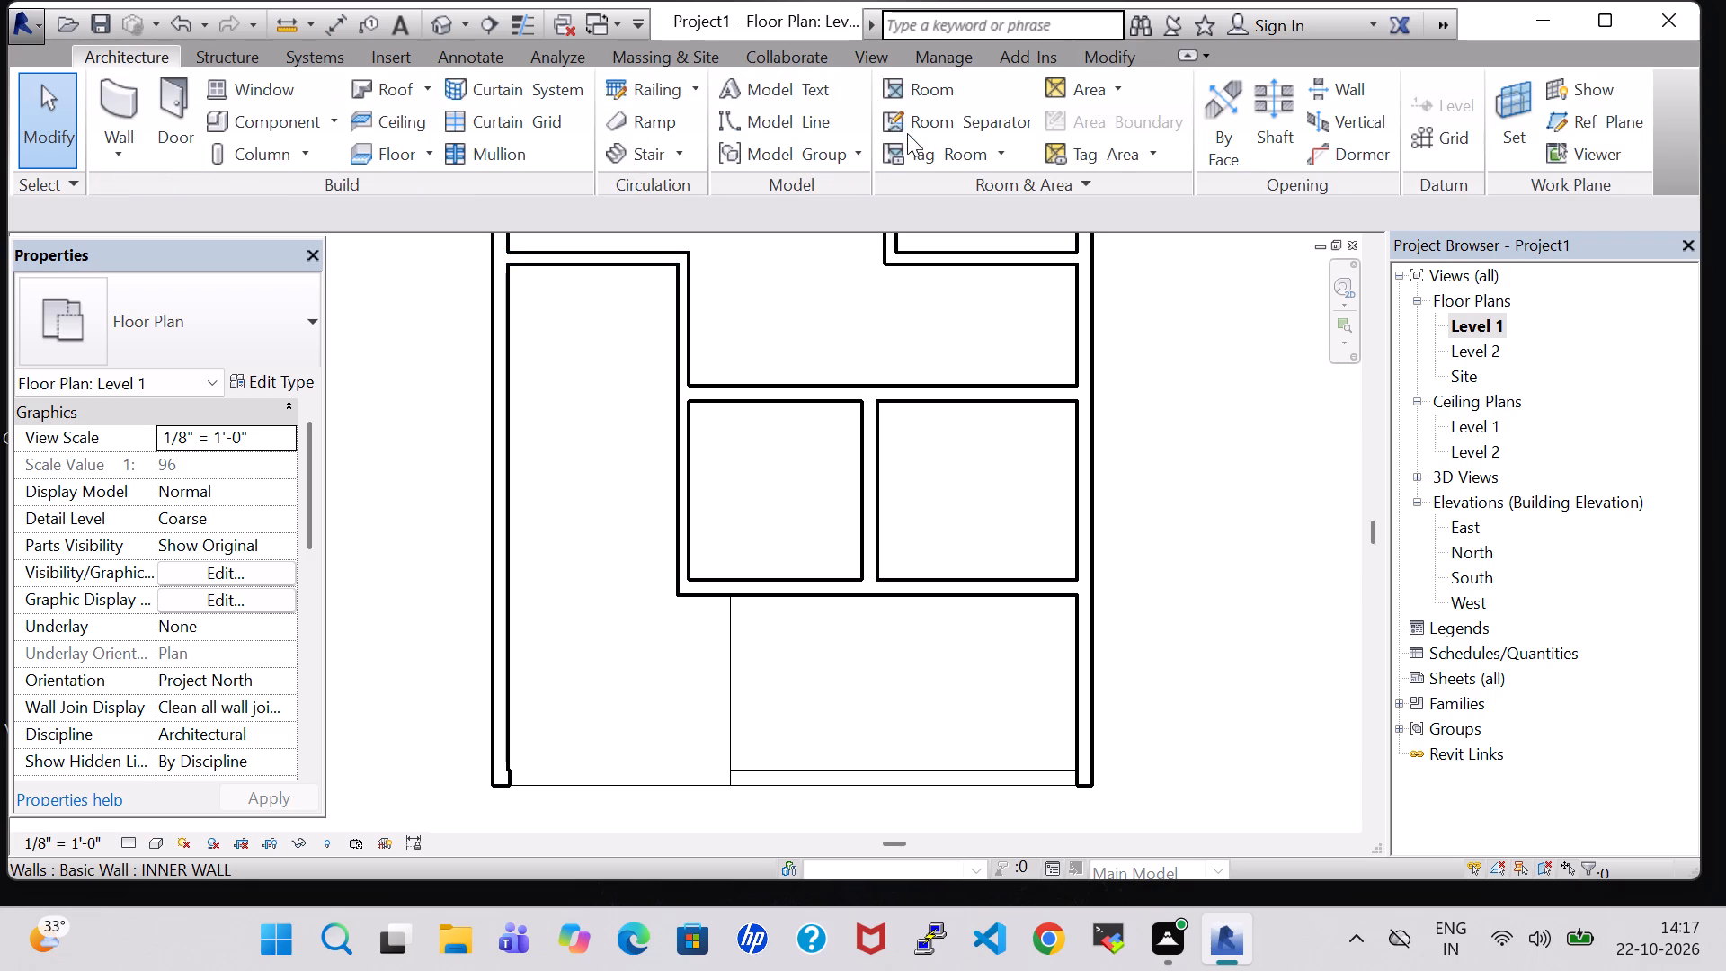
{"action": "left_click", "coordinate": [911, 129]}
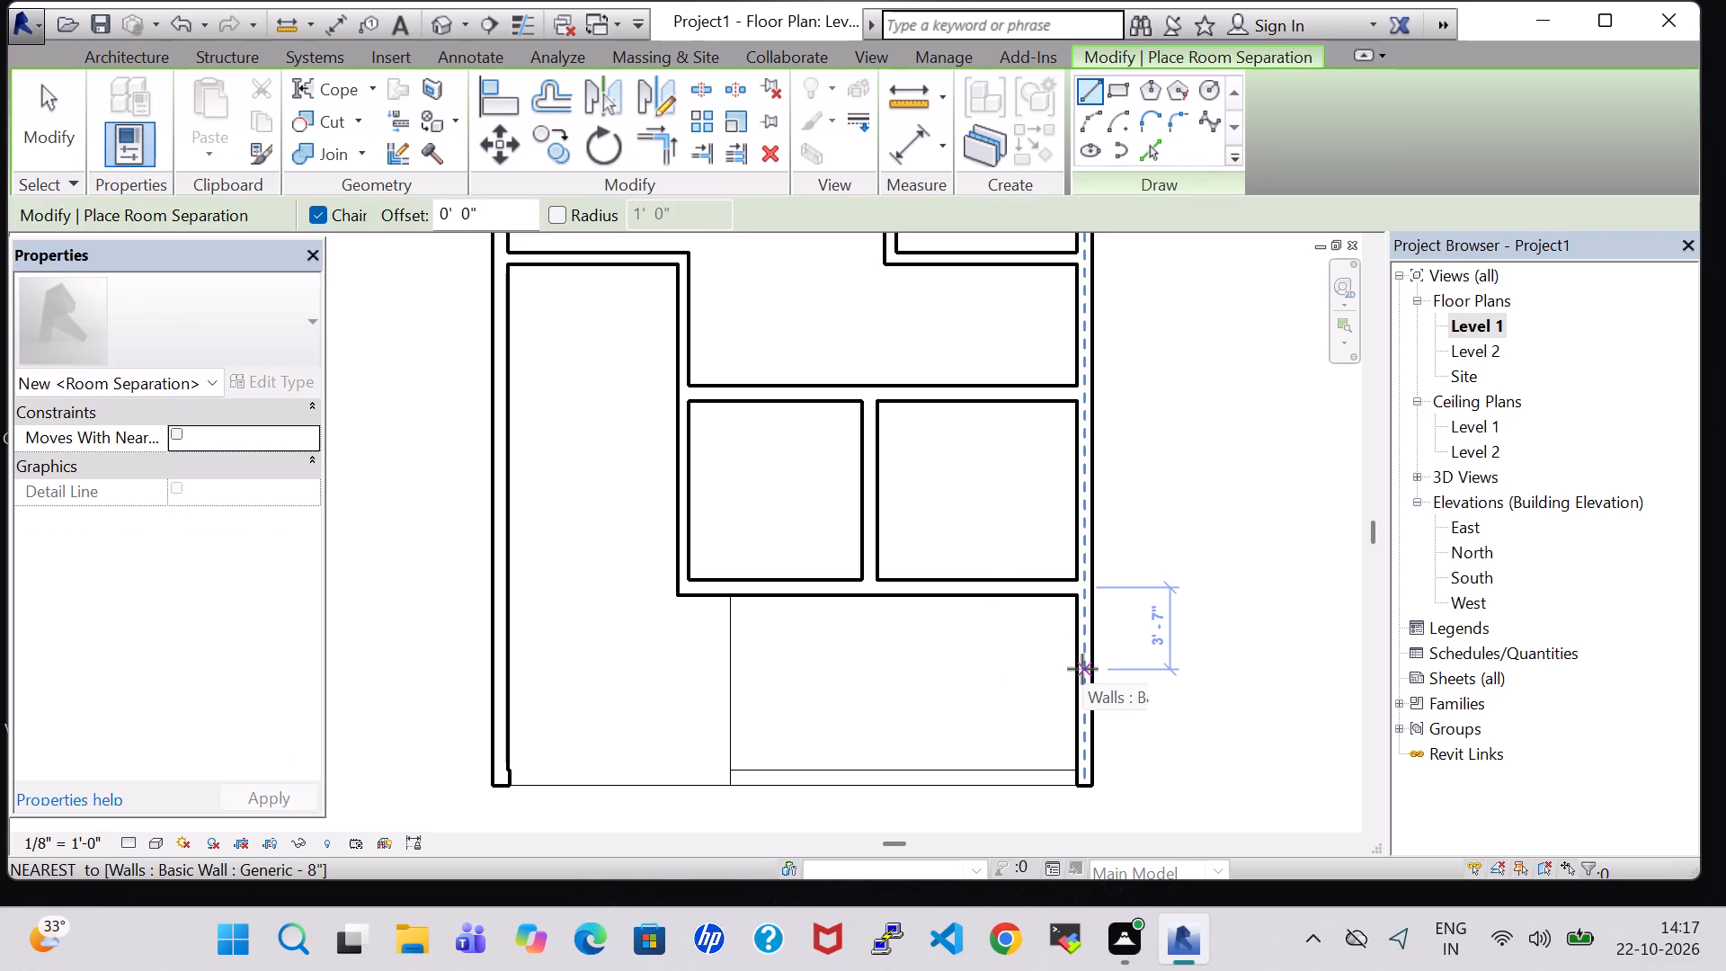
{"action": "left_click", "coordinate": [1082, 669]}
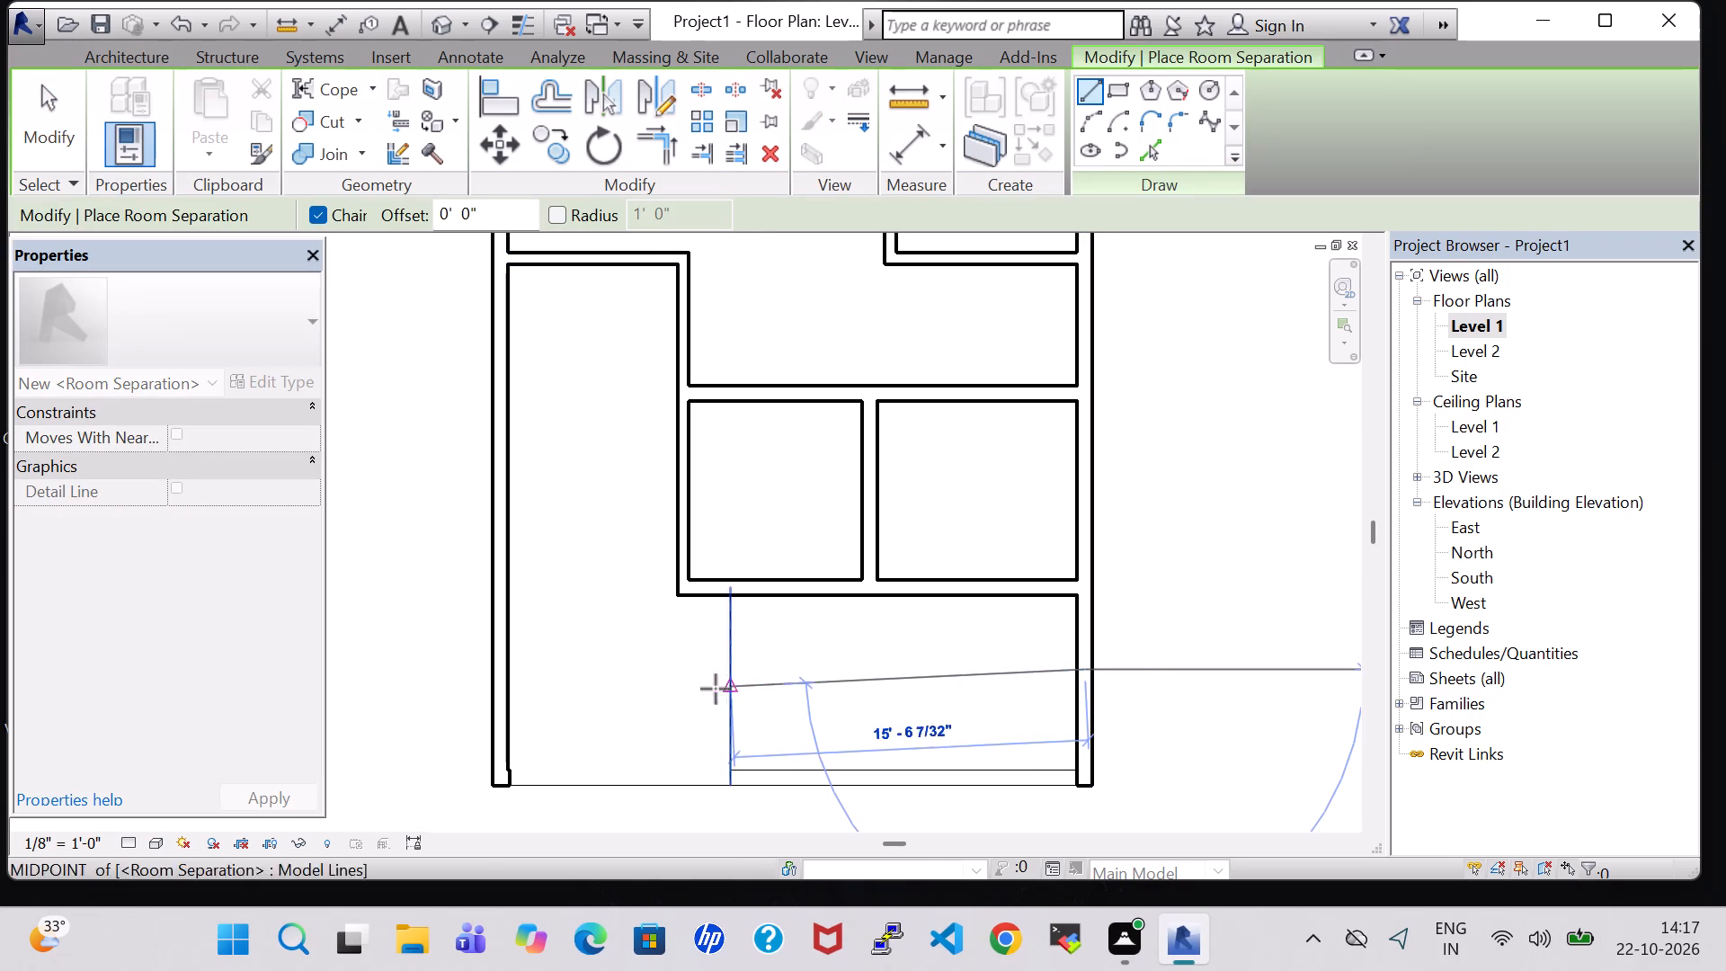
{"action": "left_click", "coordinate": [722, 679]}
{"action": "key", "text": "Escape"}
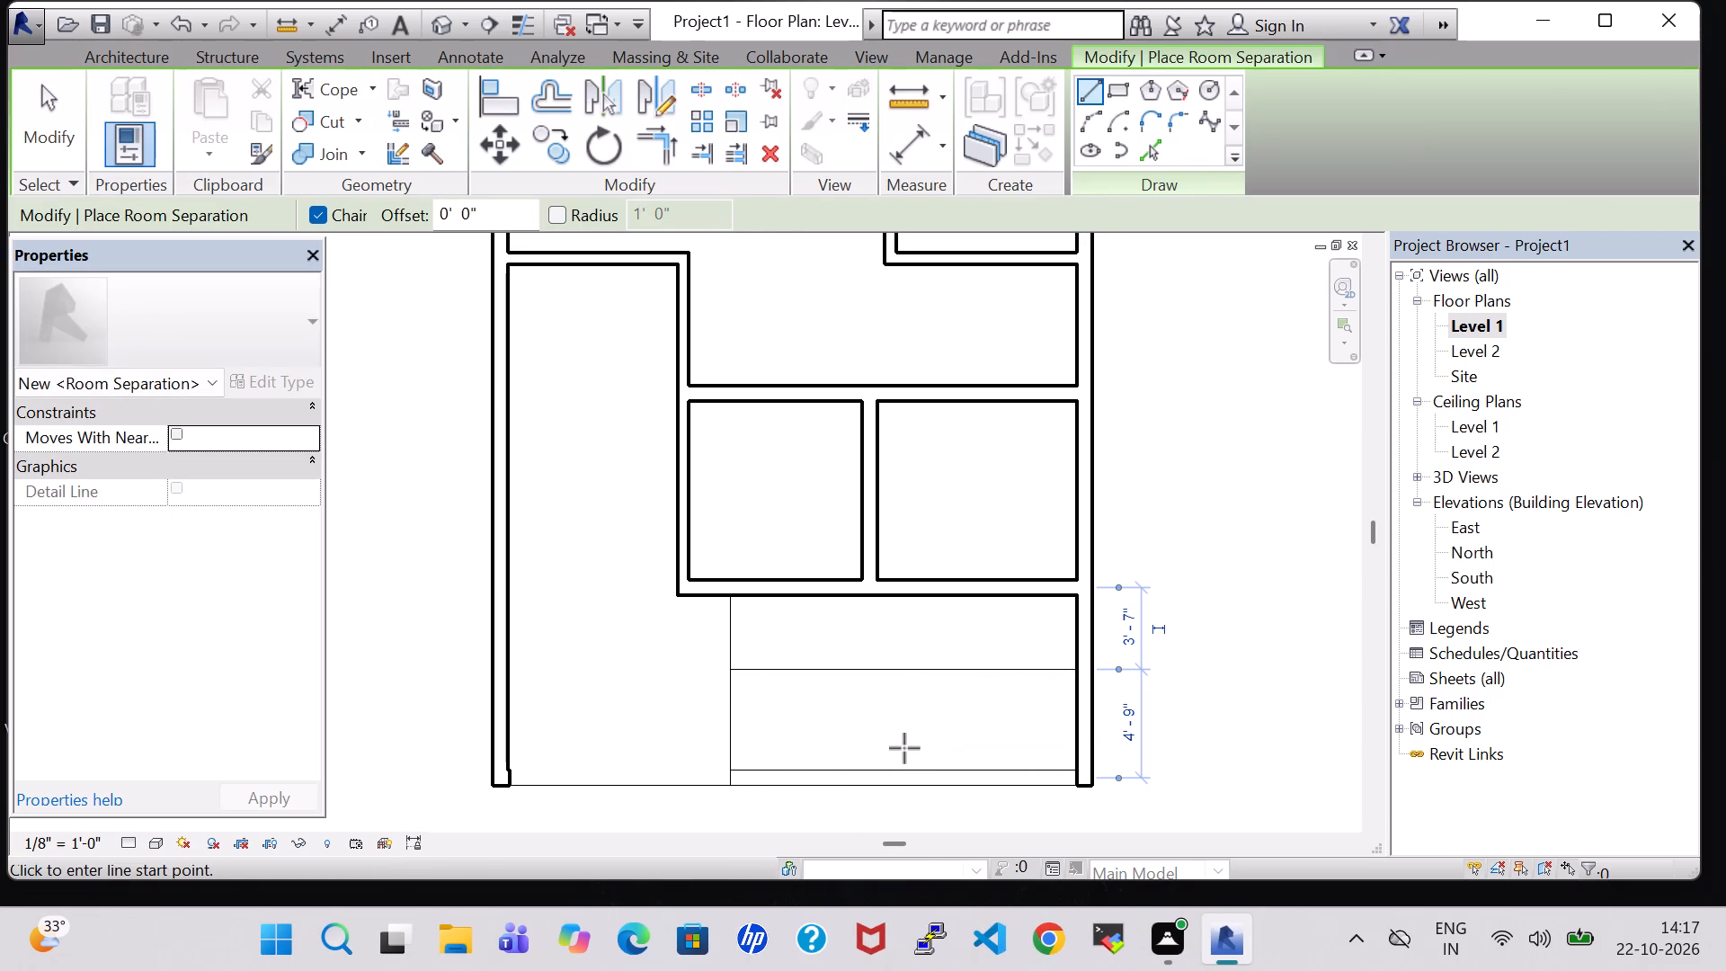
{"action": "key", "text": "Escape"}
Split the low wall along the building's south edge a short distance from its west end.
{"action": "left_click", "coordinate": [857, 773]}
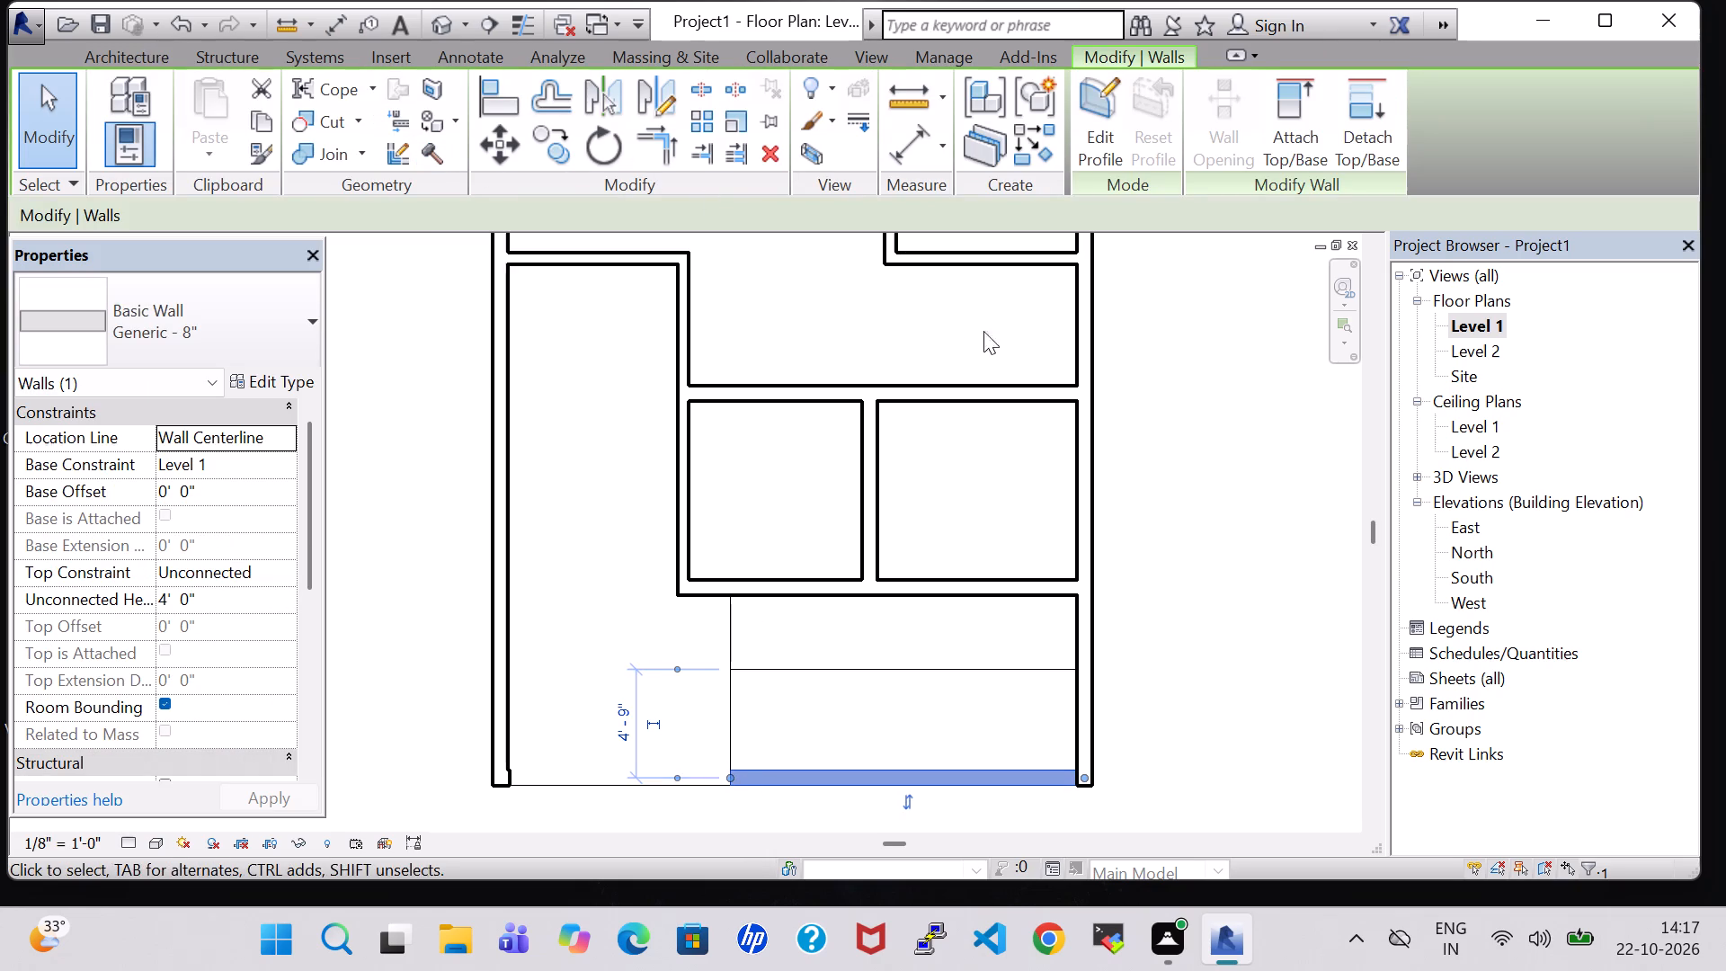
{"action": "left_click", "coordinate": [1159, 692]}
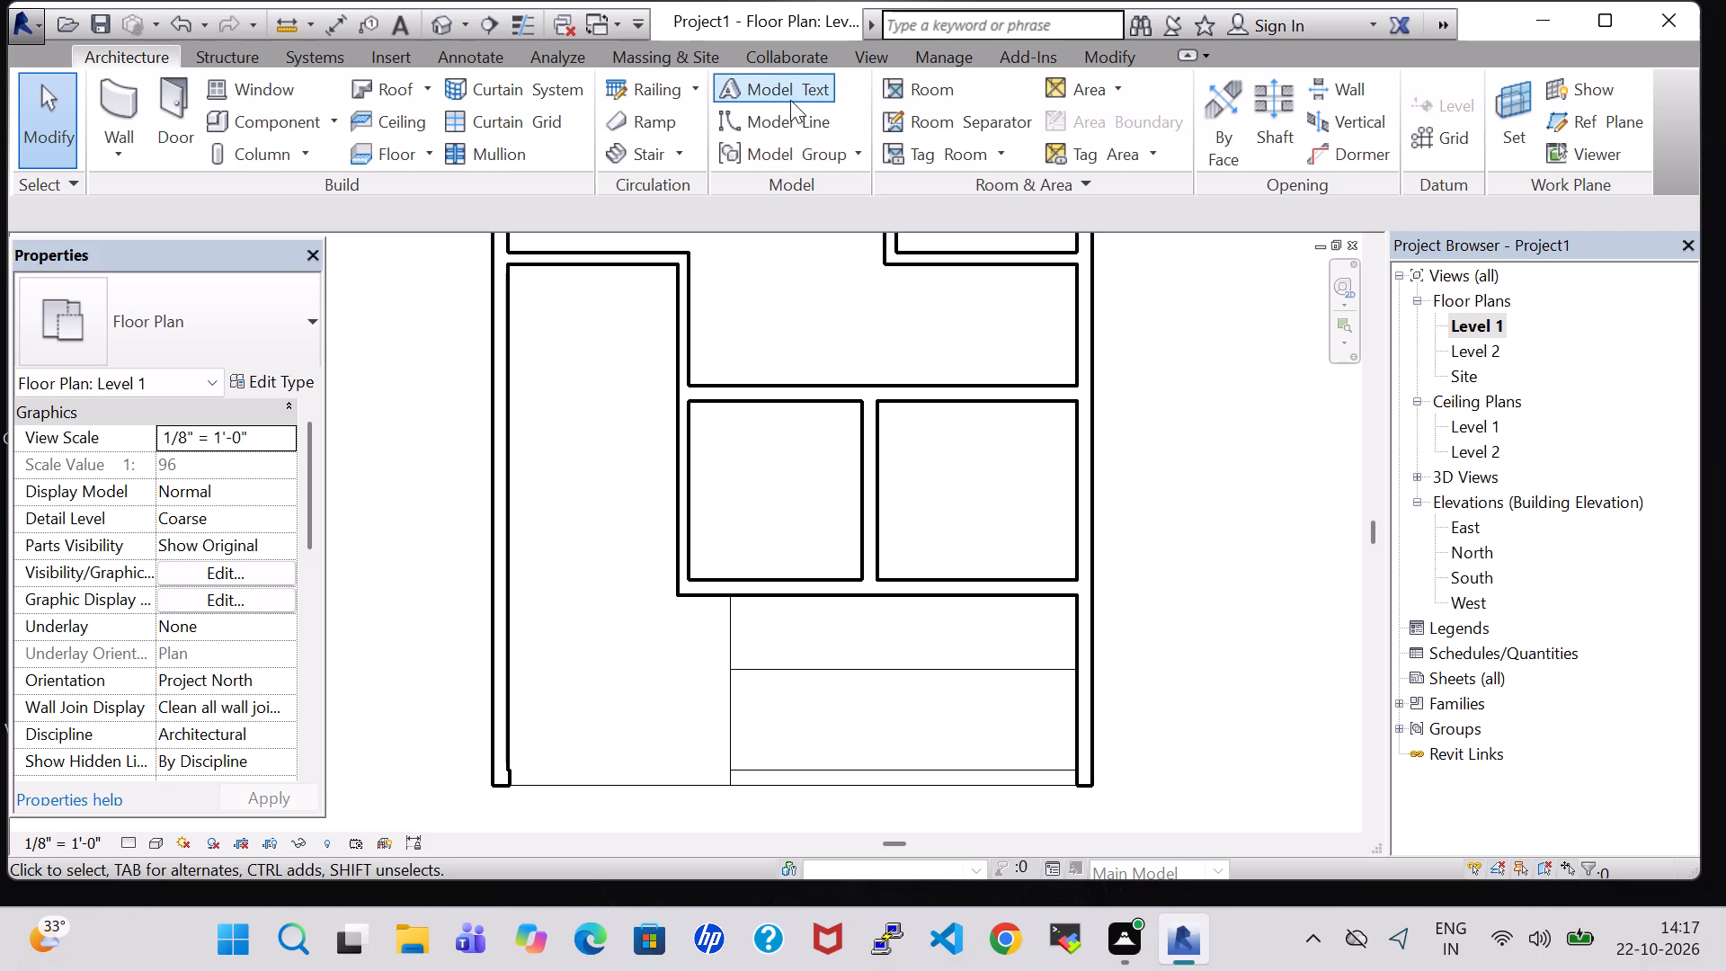
{"action": "left_click", "coordinate": [1090, 60]}
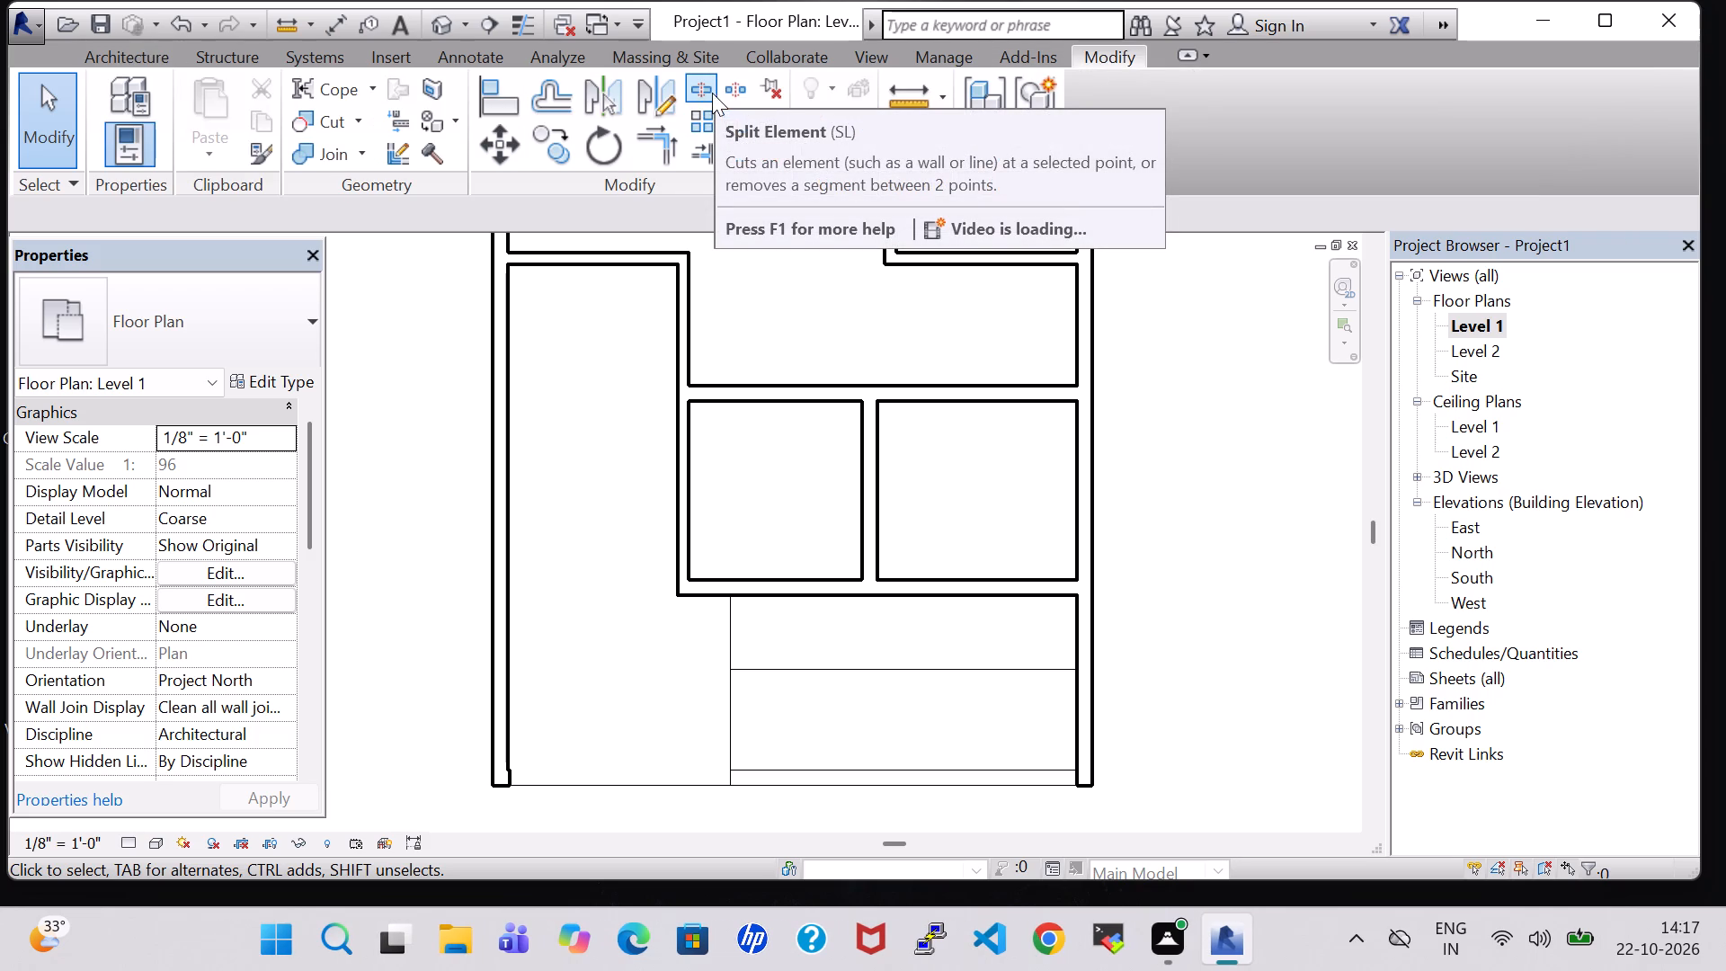
{"action": "left_click", "coordinate": [692, 91]}
{"action": "scroll", "coordinate": [775, 767], "scroll_direction": "up", "scroll_amount": 2}
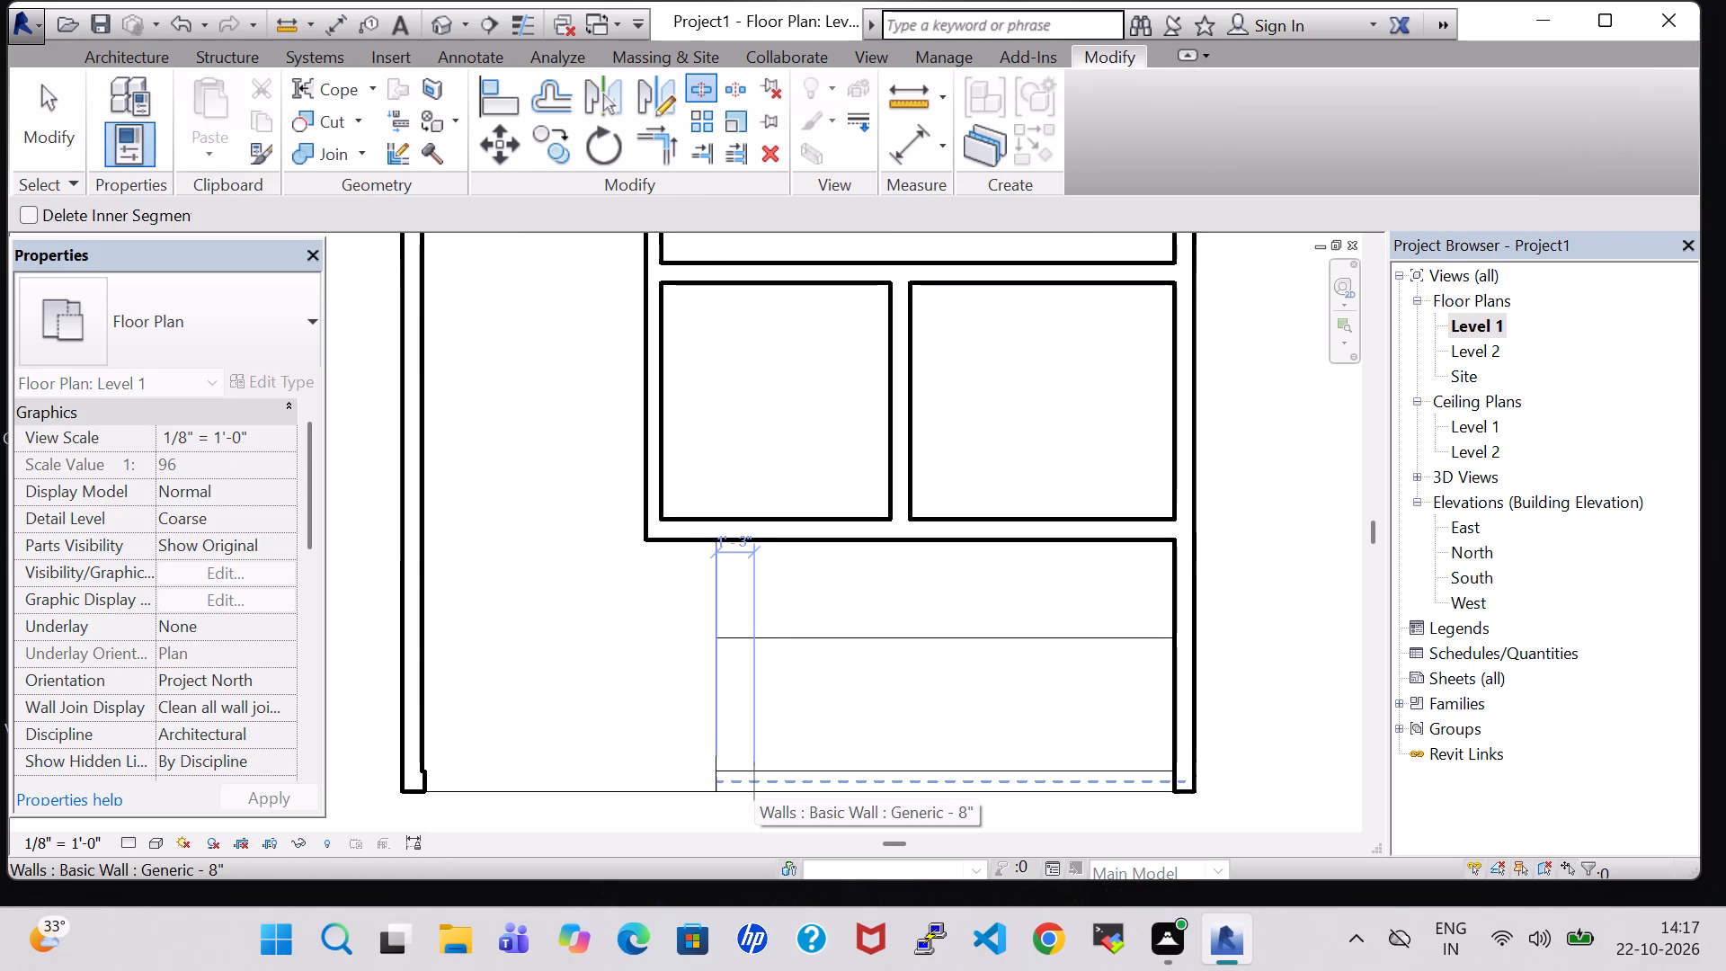
{"action": "left_click", "coordinate": [752, 782]}
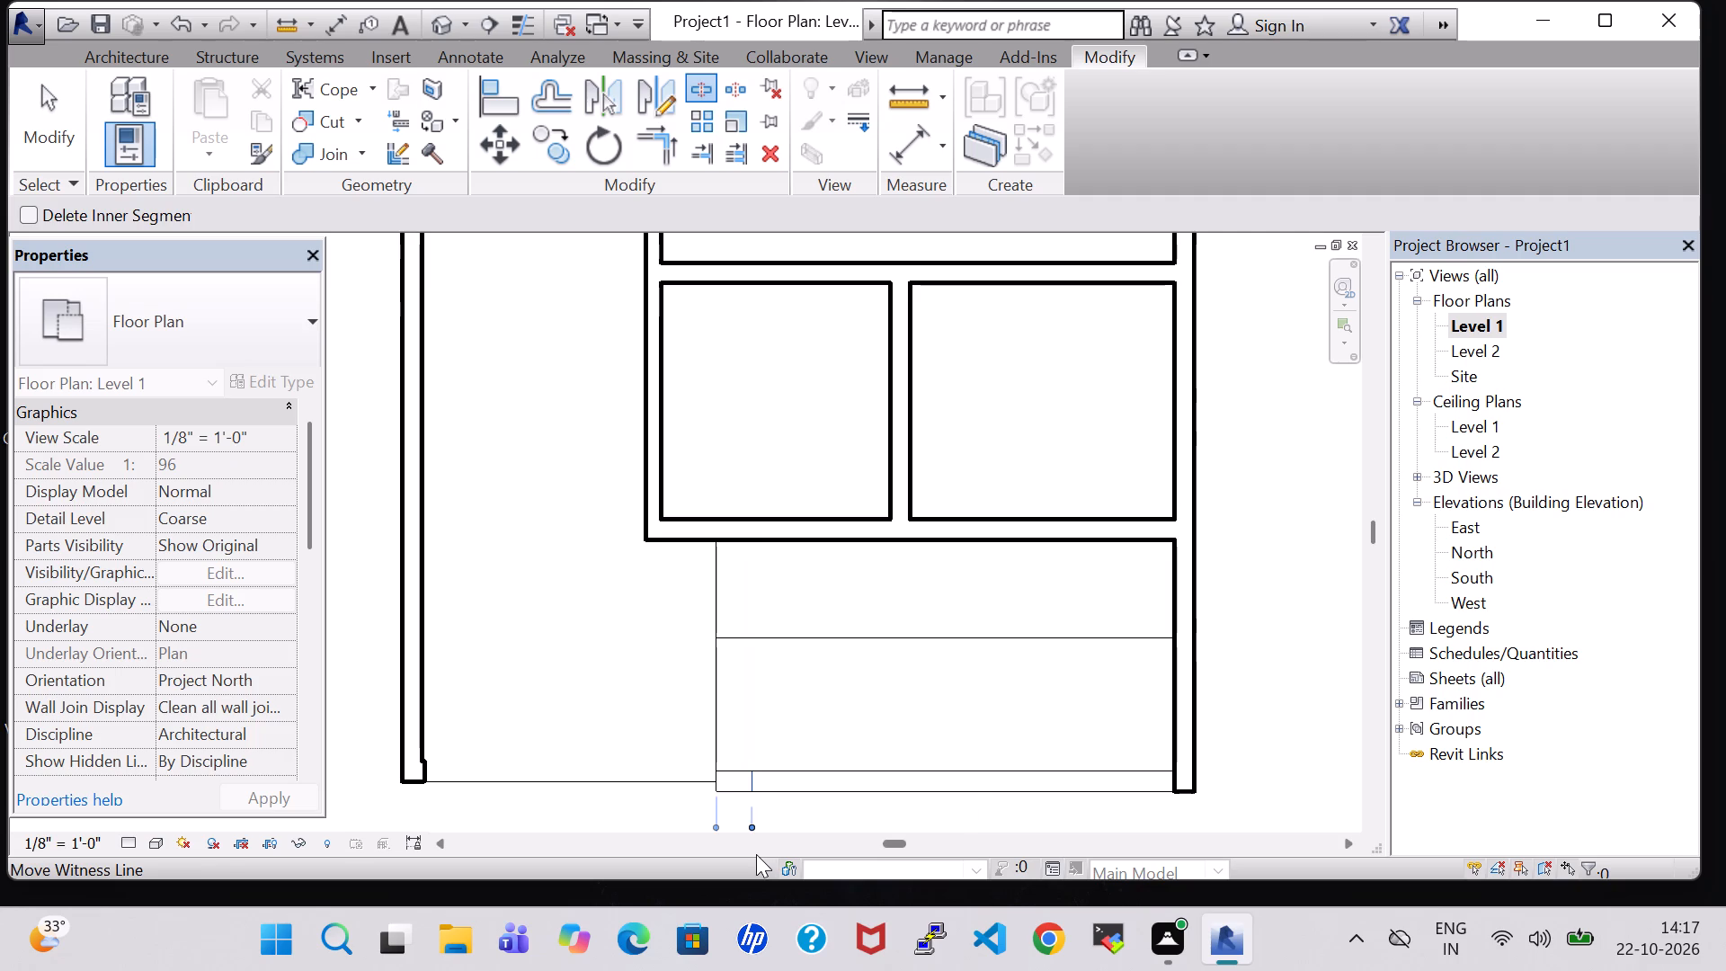
{"action": "key", "text": "Escape"}
{"action": "key", "text": "Escape"}
Set the unconnected height of the short wall piece at the split wall's west end to 10' 0".
{"action": "left_click", "coordinate": [732, 780]}
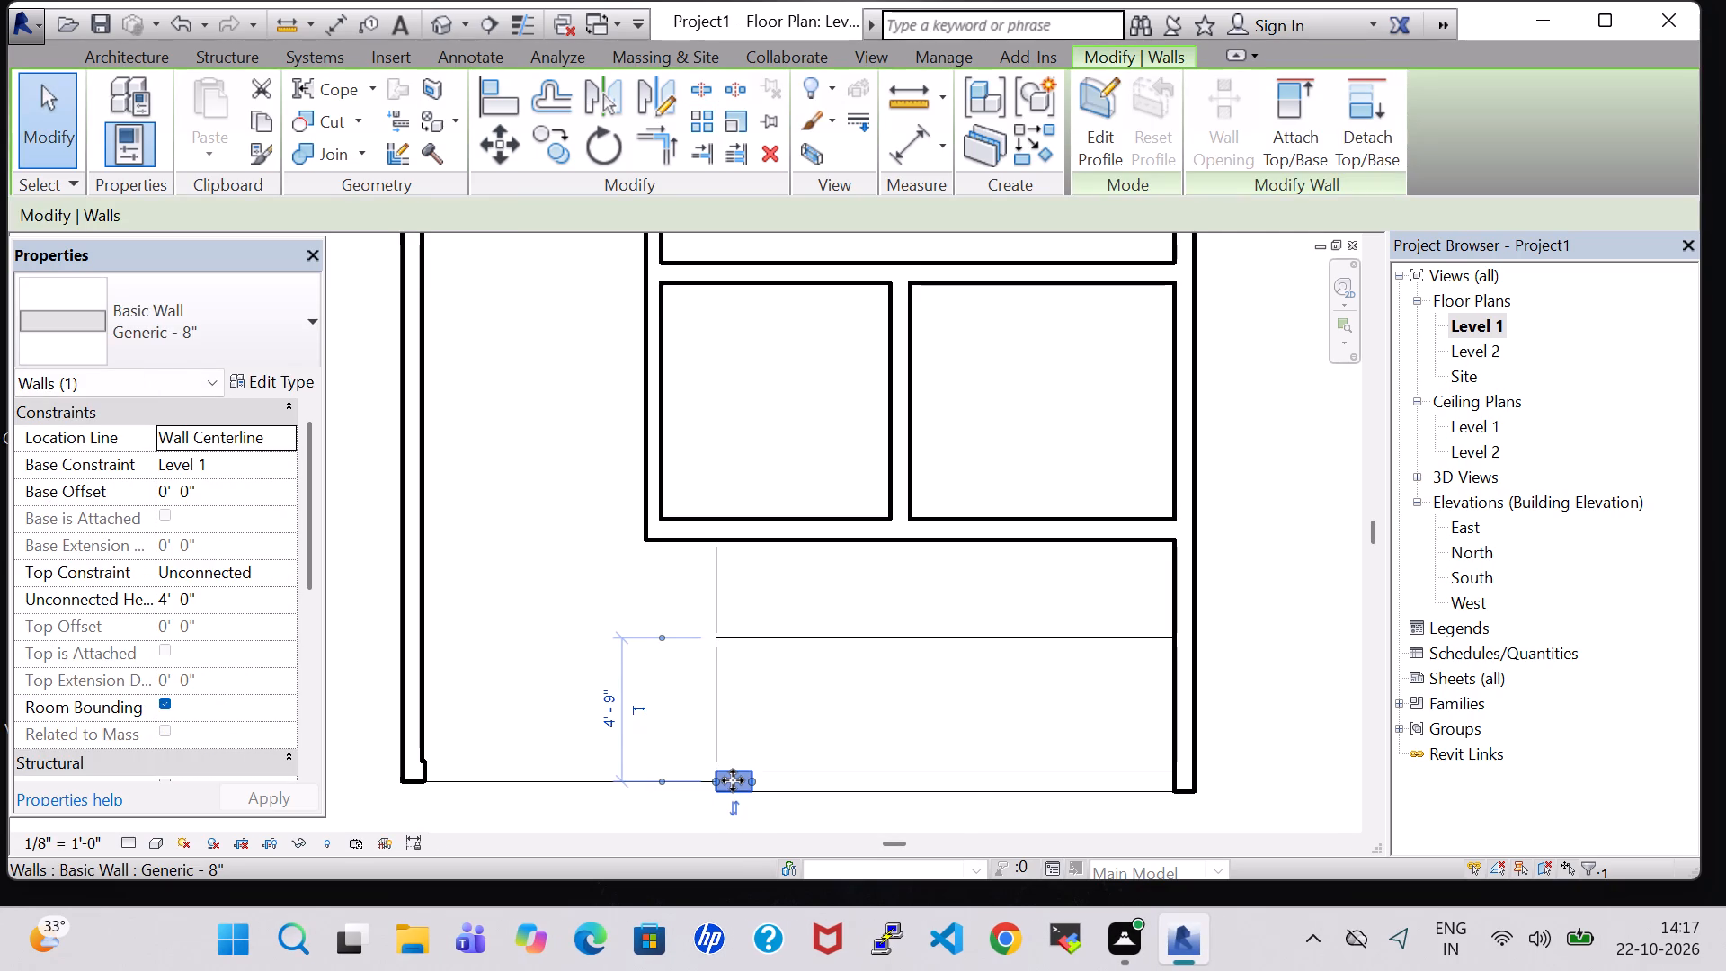
{"action": "left_click", "coordinate": [169, 598]}
{"action": "key", "text": "BackSpace"}
{"action": "type", "text": "10"}
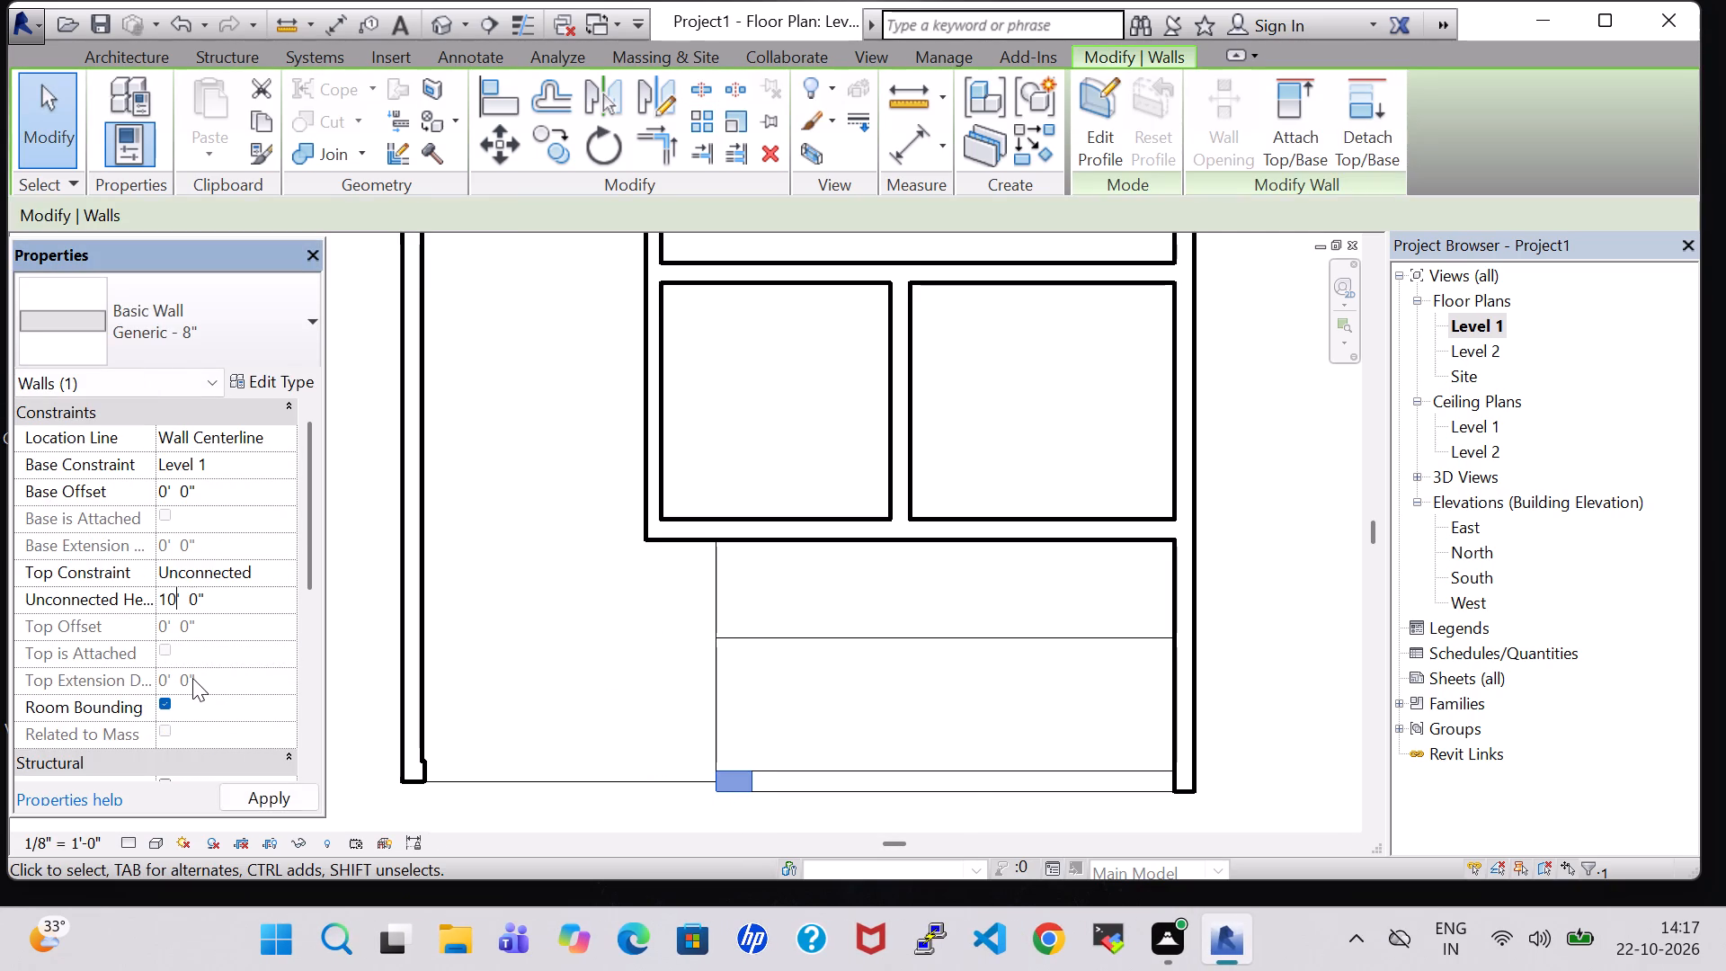
{"action": "key", "text": "Return"}
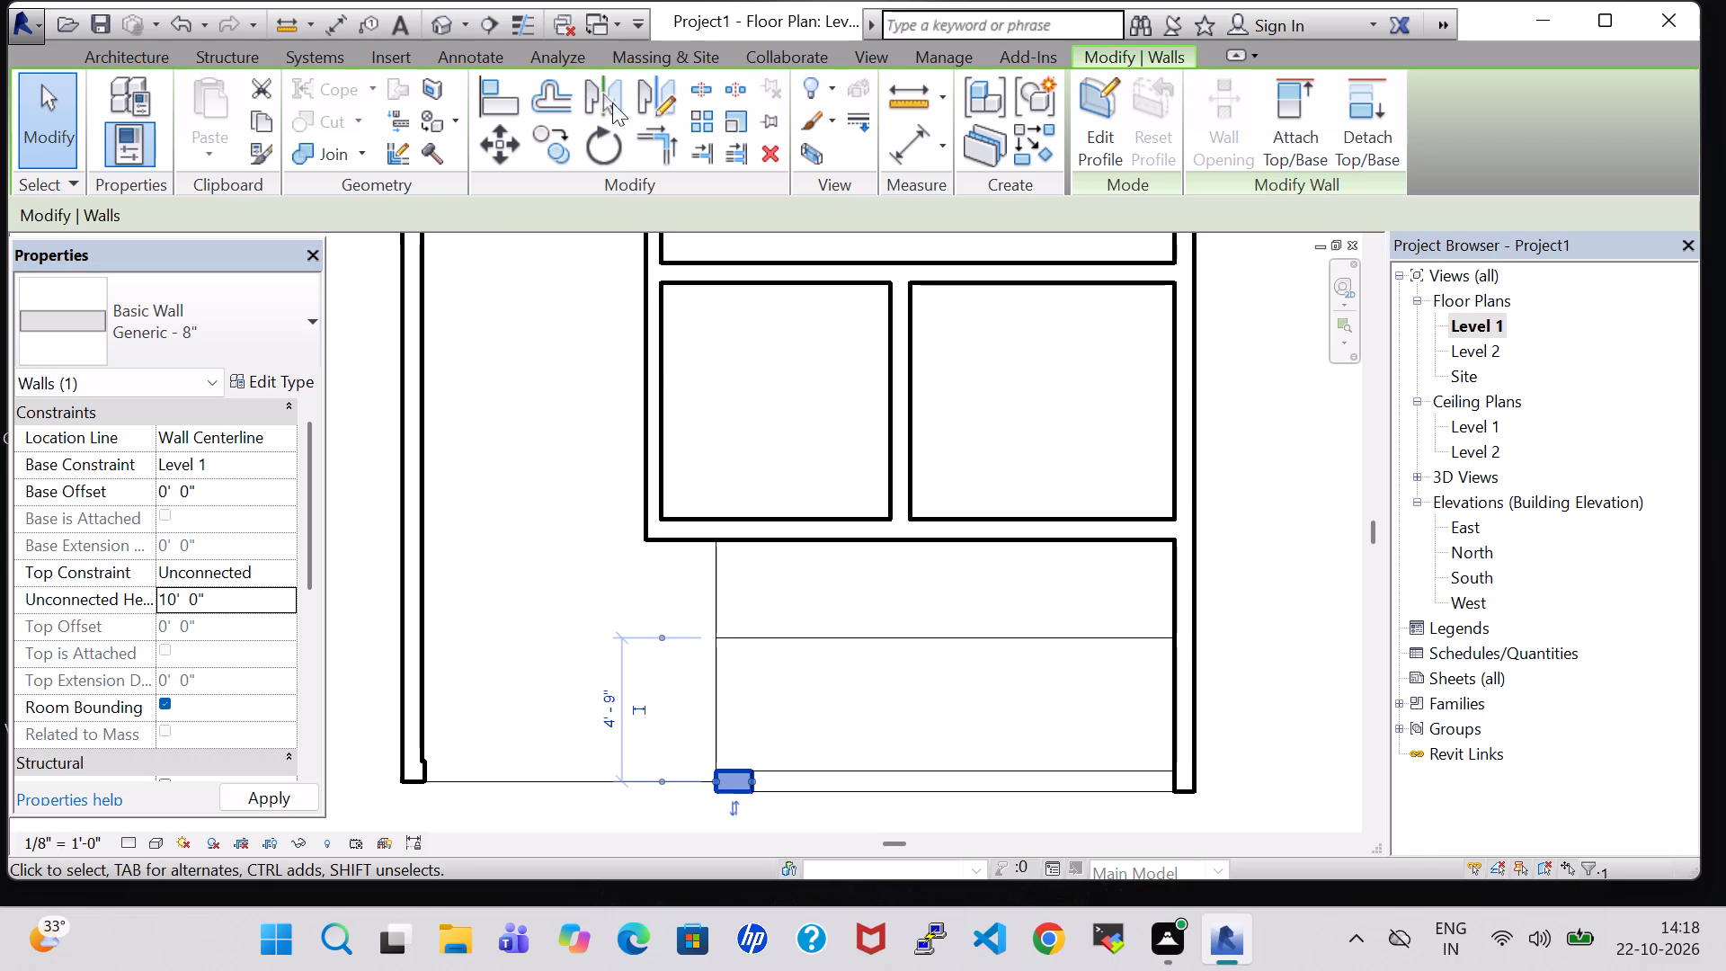
Check the short south wall piece in the 3D view and return to the Level 1 plan.
{"action": "left_click", "coordinate": [446, 21]}
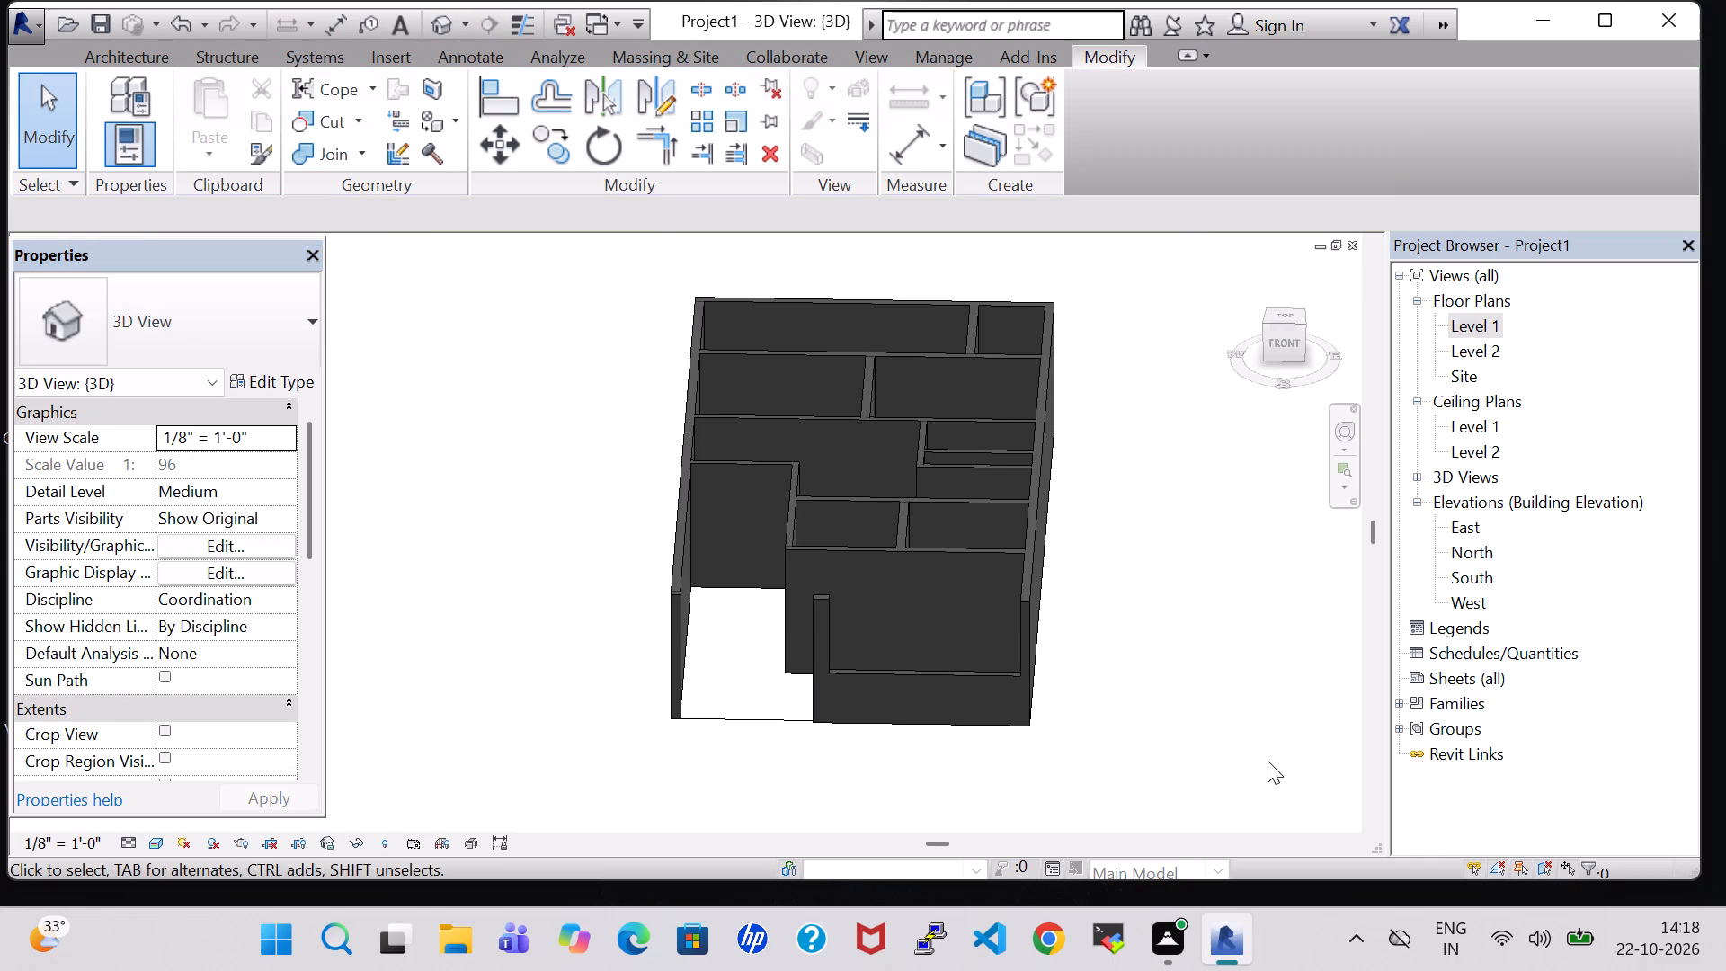
{"action": "middle_click_drag", "start_coordinate": [1133, 675], "coordinate": [1139, 657], "text": "shift"}
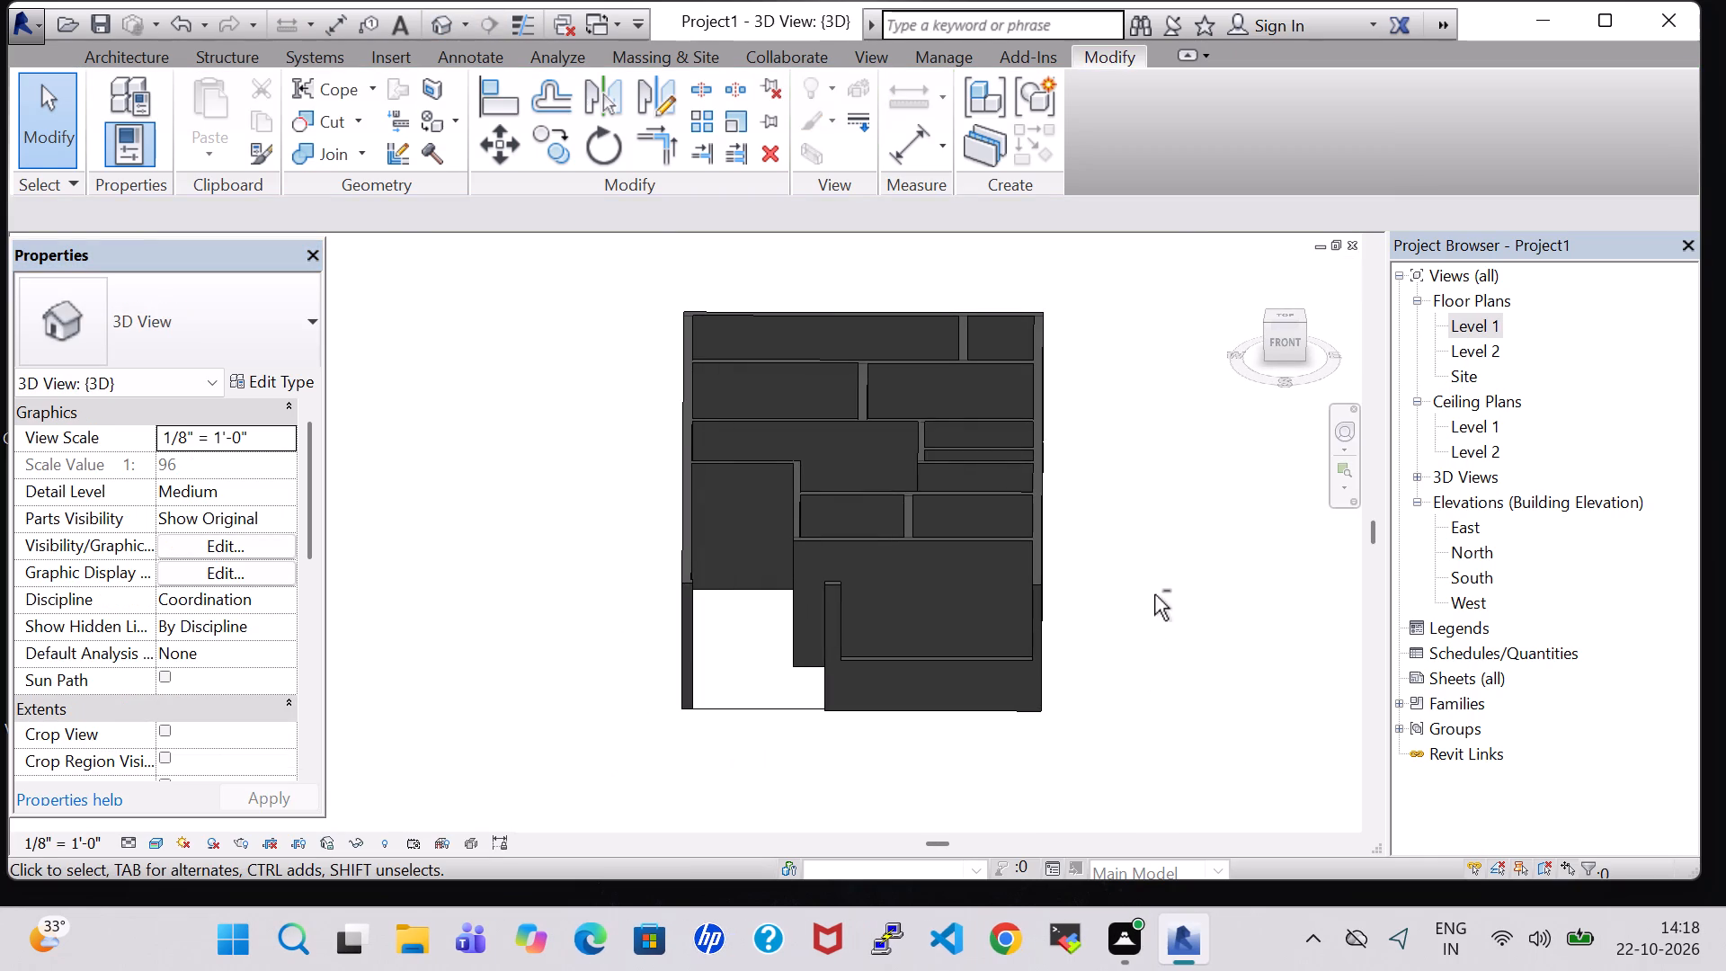
{"action": "double_click", "coordinate": [1473, 315]}
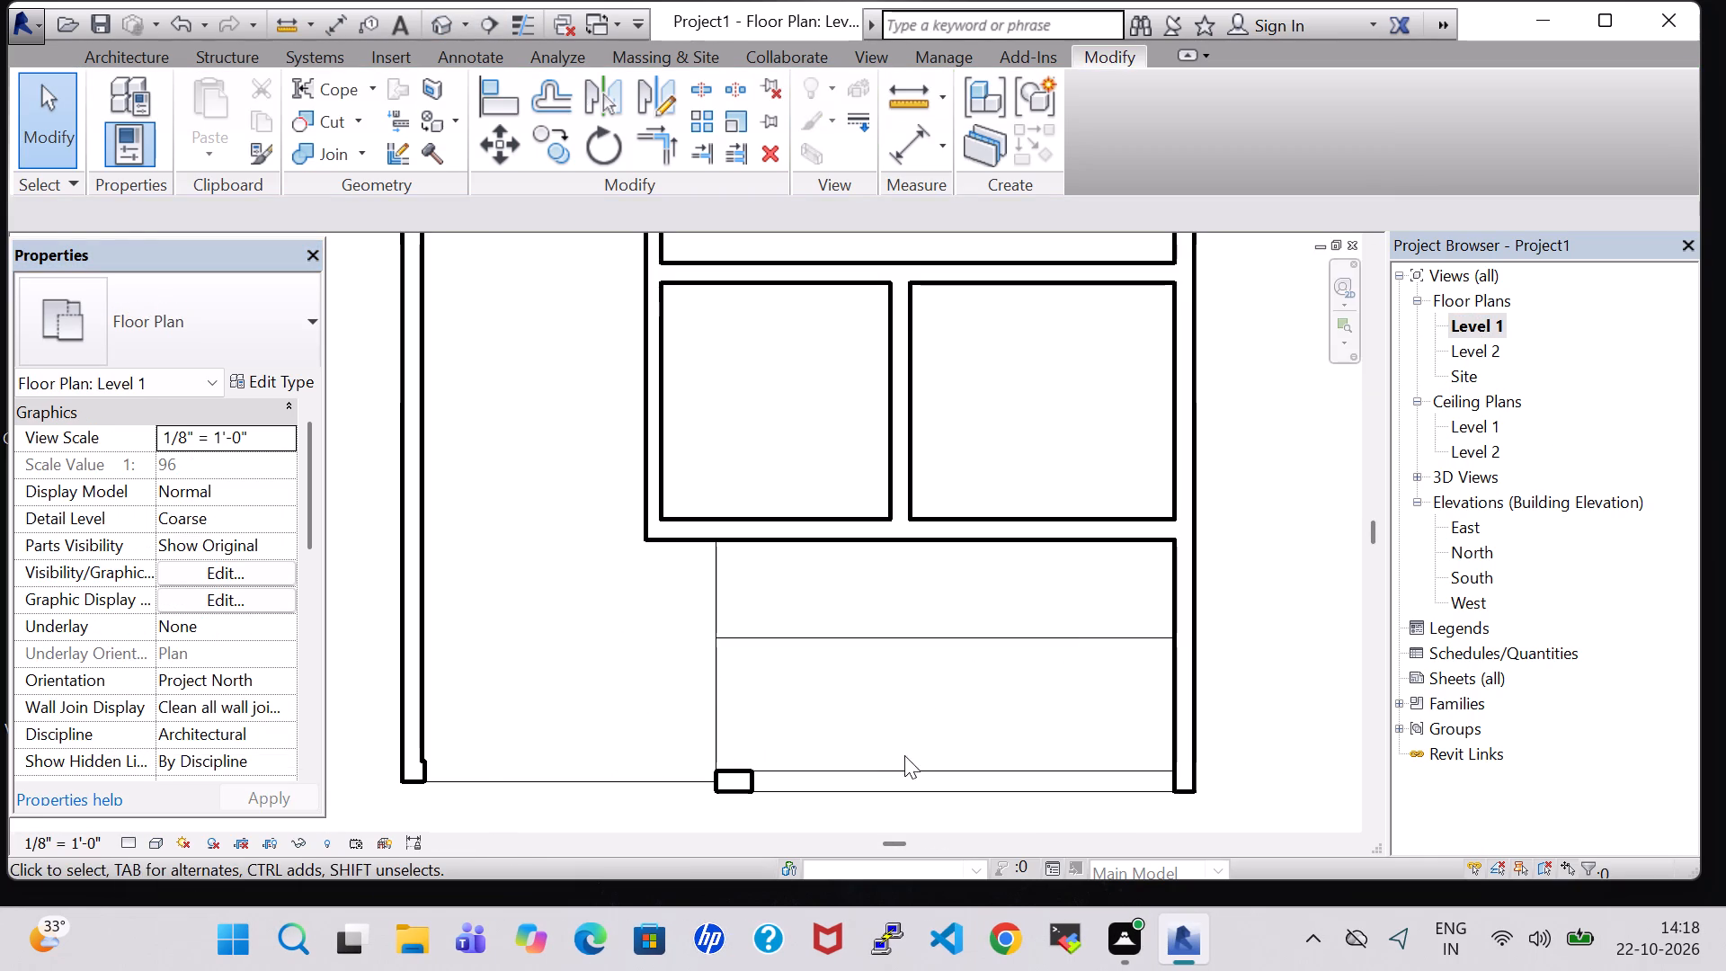
Examine the whole Level 1 floor plan, from the northern rooms to the southern open area.
{"action": "scroll", "coordinate": [903, 761], "scroll_direction": "down", "scroll_amount": 2}
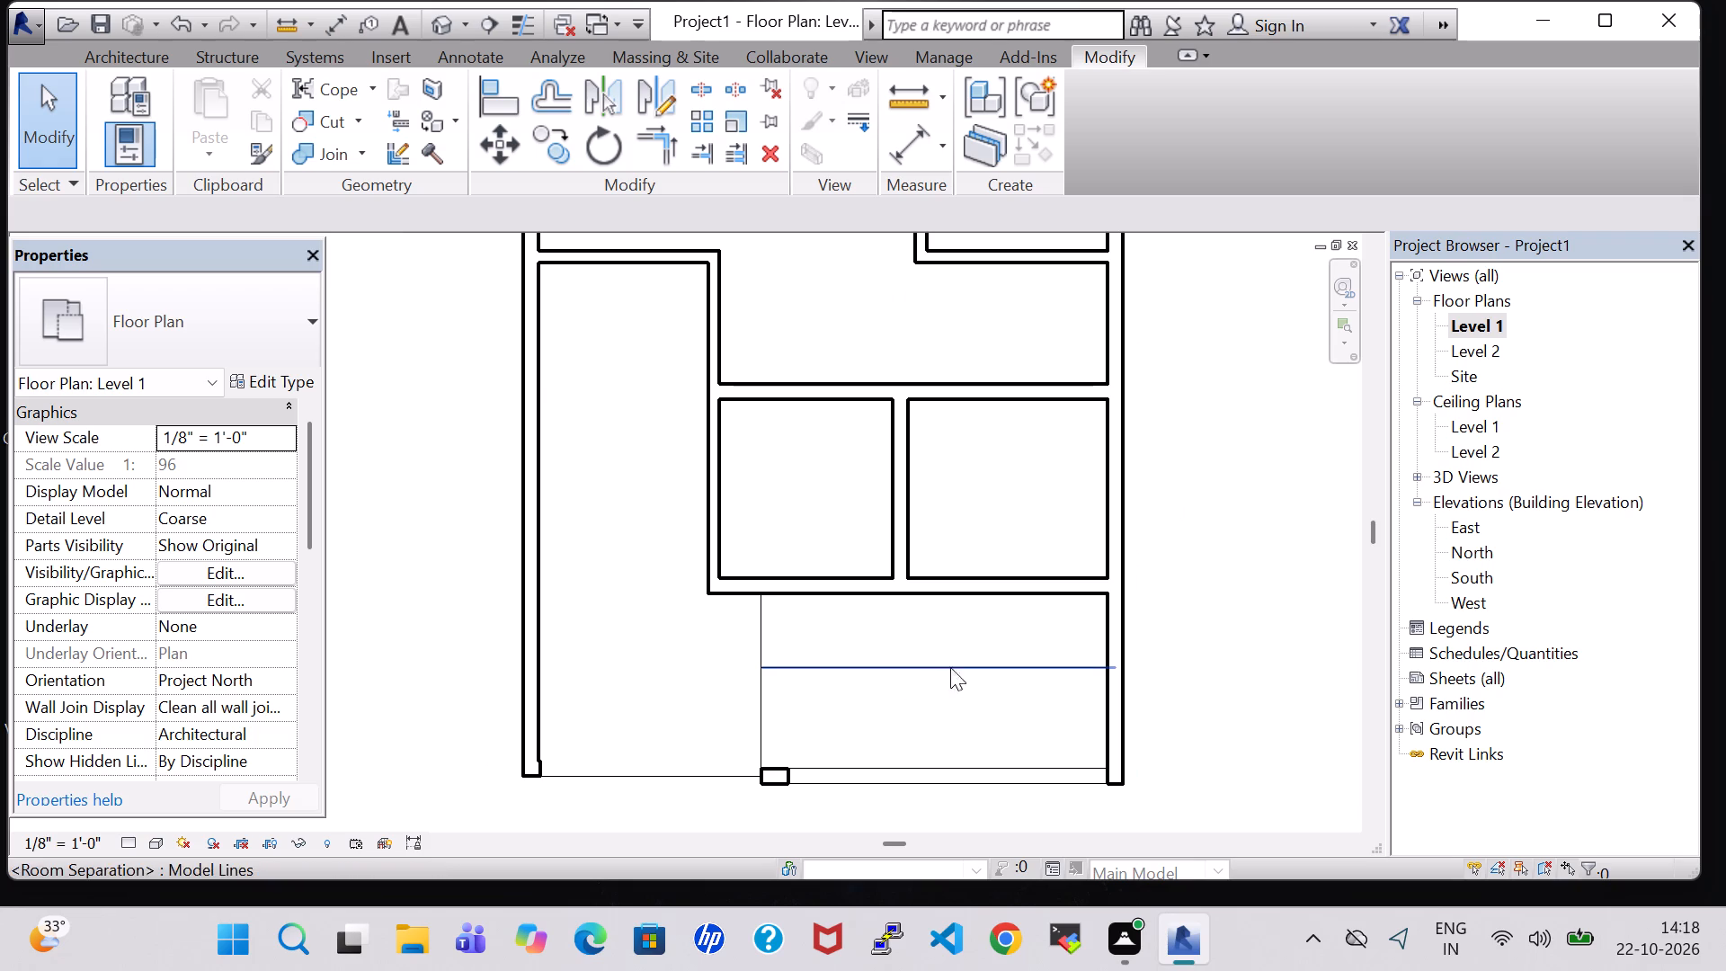
{"action": "scroll", "coordinate": [1046, 623], "scroll_direction": "down", "scroll_amount": 1}
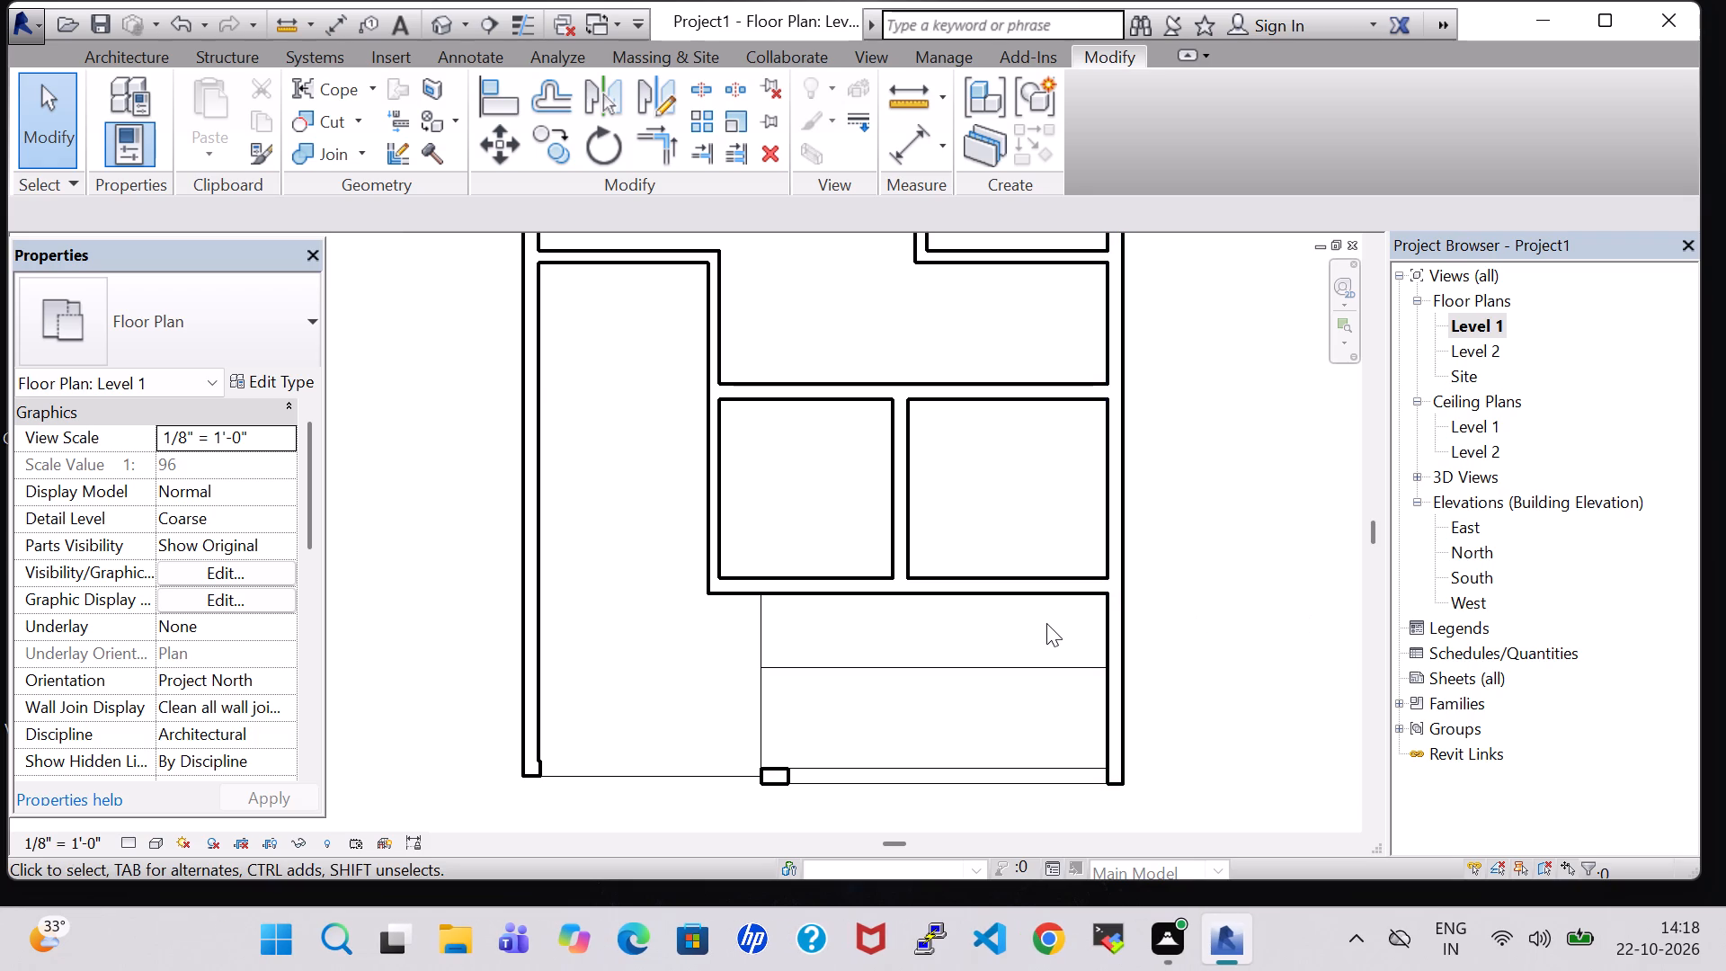
{"action": "scroll", "coordinate": [1046, 623], "scroll_direction": "down", "scroll_amount": 1}
{"action": "middle_click", "coordinate": [1239, 560]}
{"action": "middle_click_drag", "start_coordinate": [1239, 560], "coordinate": [1207, 619]}
{"action": "scroll", "coordinate": [568, 310], "scroll_direction": "up", "scroll_amount": 4}
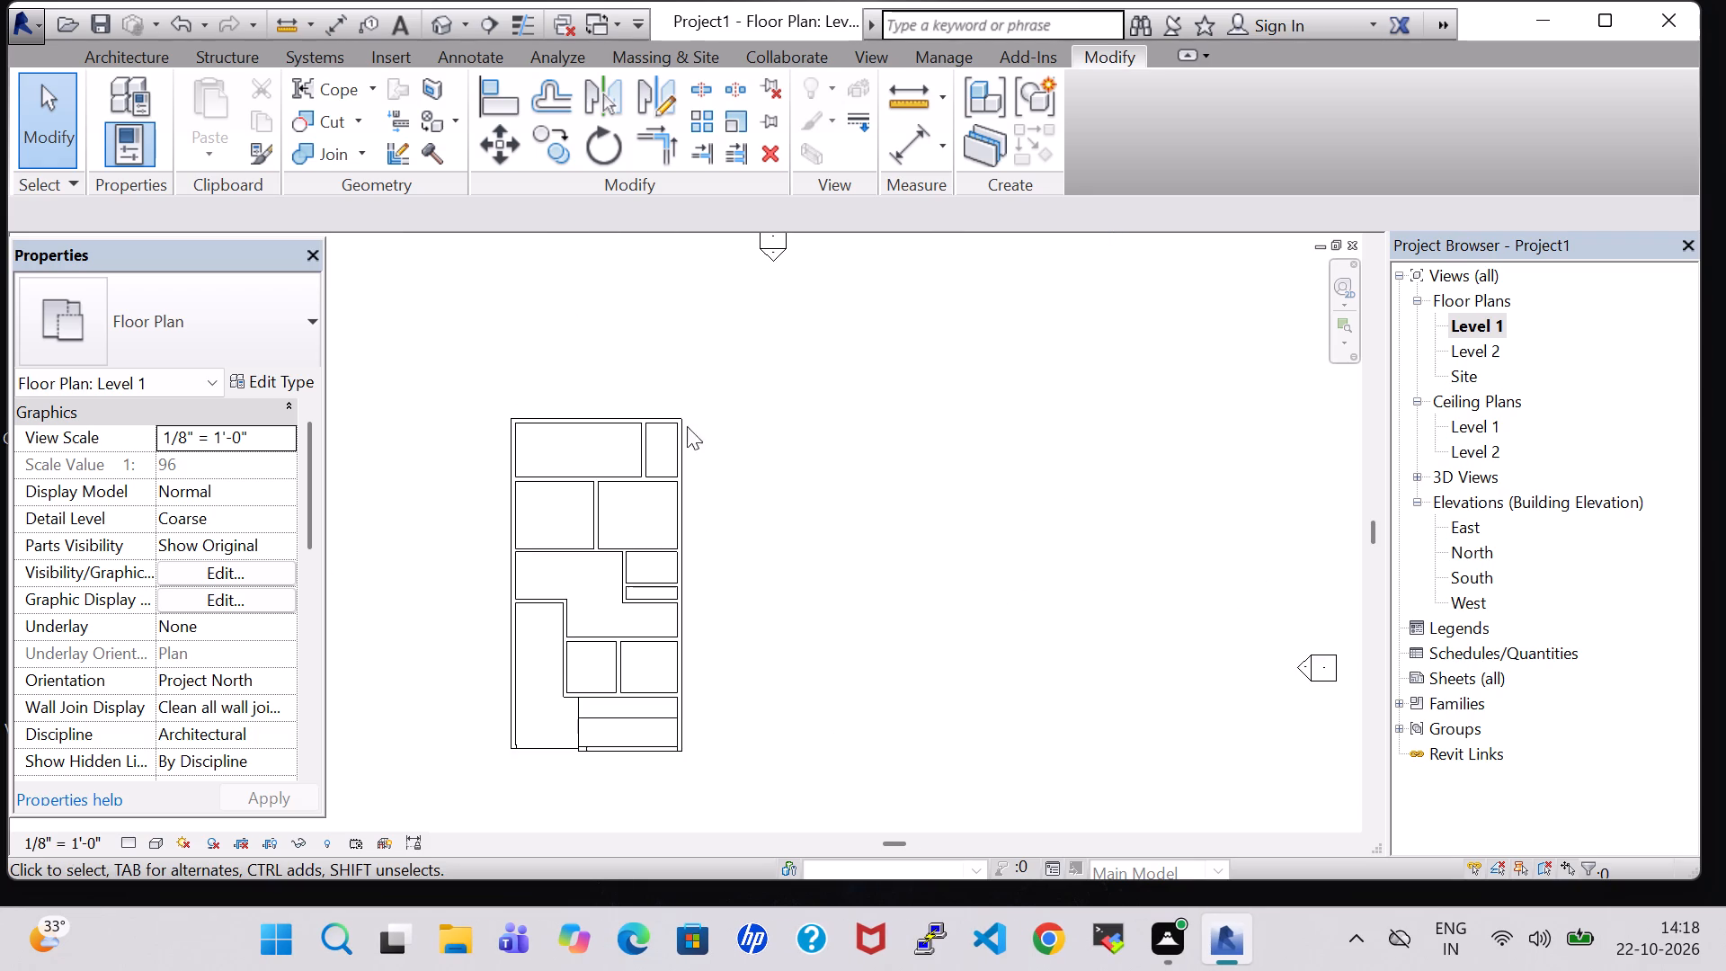
{"action": "middle_click", "coordinate": [924, 462]}
{"action": "middle_click_drag", "start_coordinate": [924, 462], "coordinate": [1094, 440]}
{"action": "scroll", "coordinate": [669, 432], "scroll_direction": "up", "scroll_amount": 4}
{"action": "middle_click_drag", "start_coordinate": [710, 470], "coordinate": [1047, 492]}
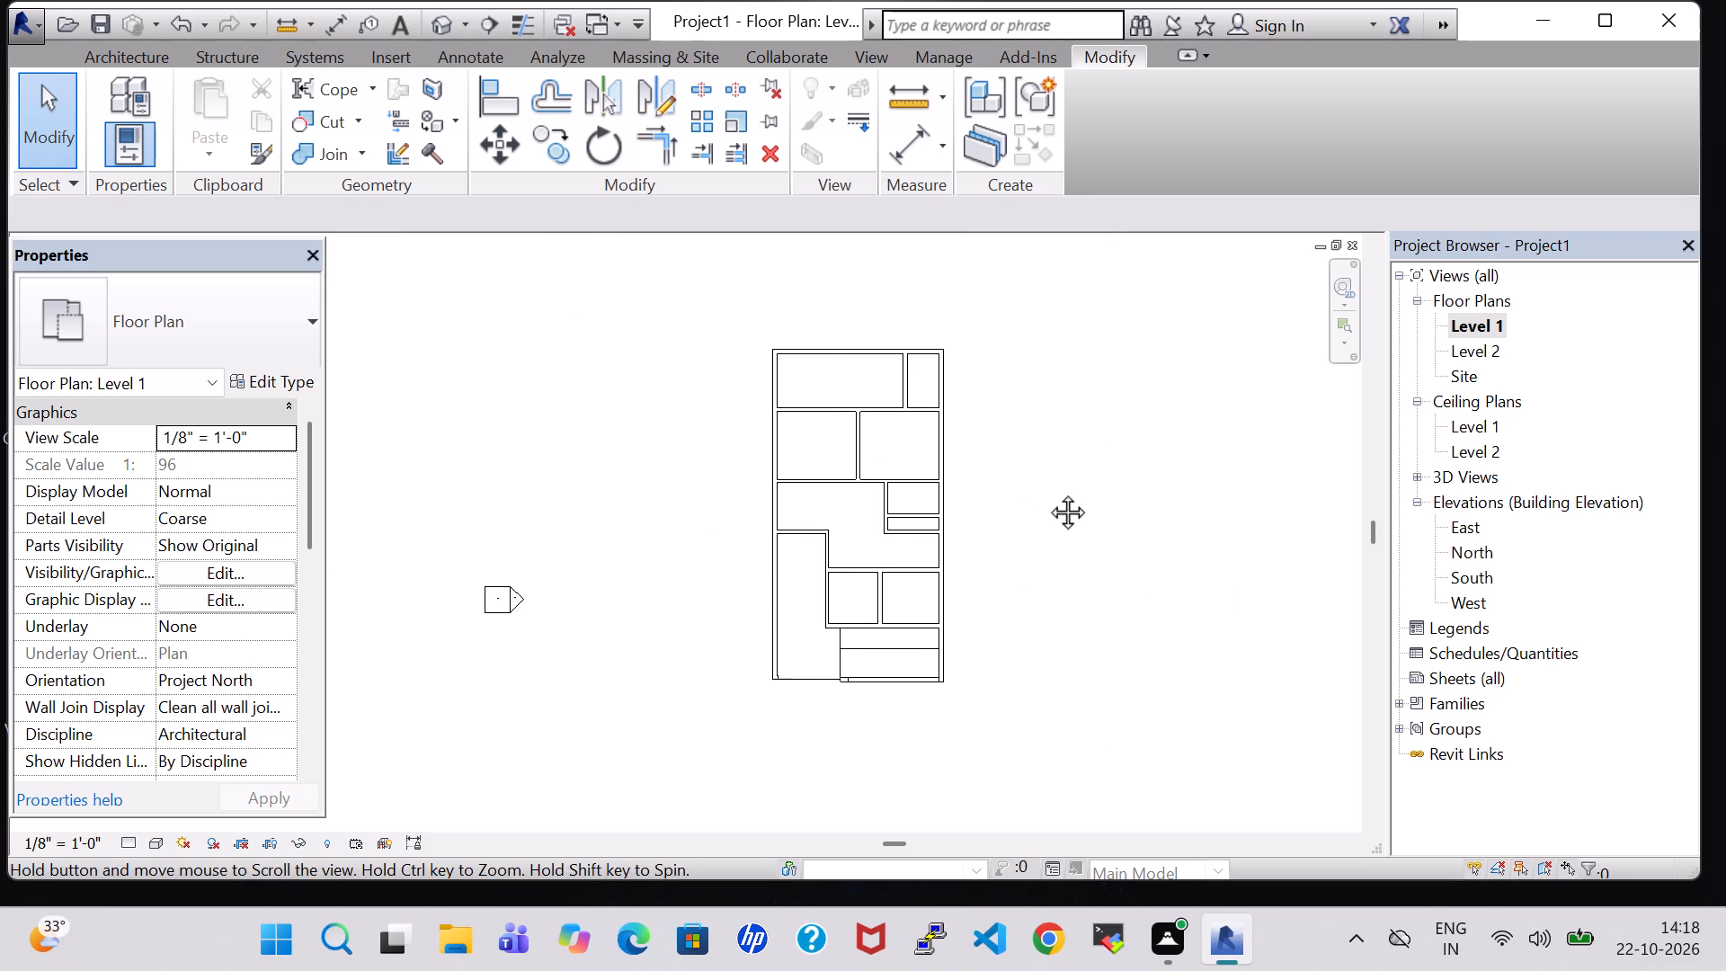
{"action": "middle_click_drag", "start_coordinate": [1047, 492], "coordinate": [989, 492]}
{"action": "scroll", "coordinate": [989, 492], "scroll_direction": "up", "scroll_amount": 2}
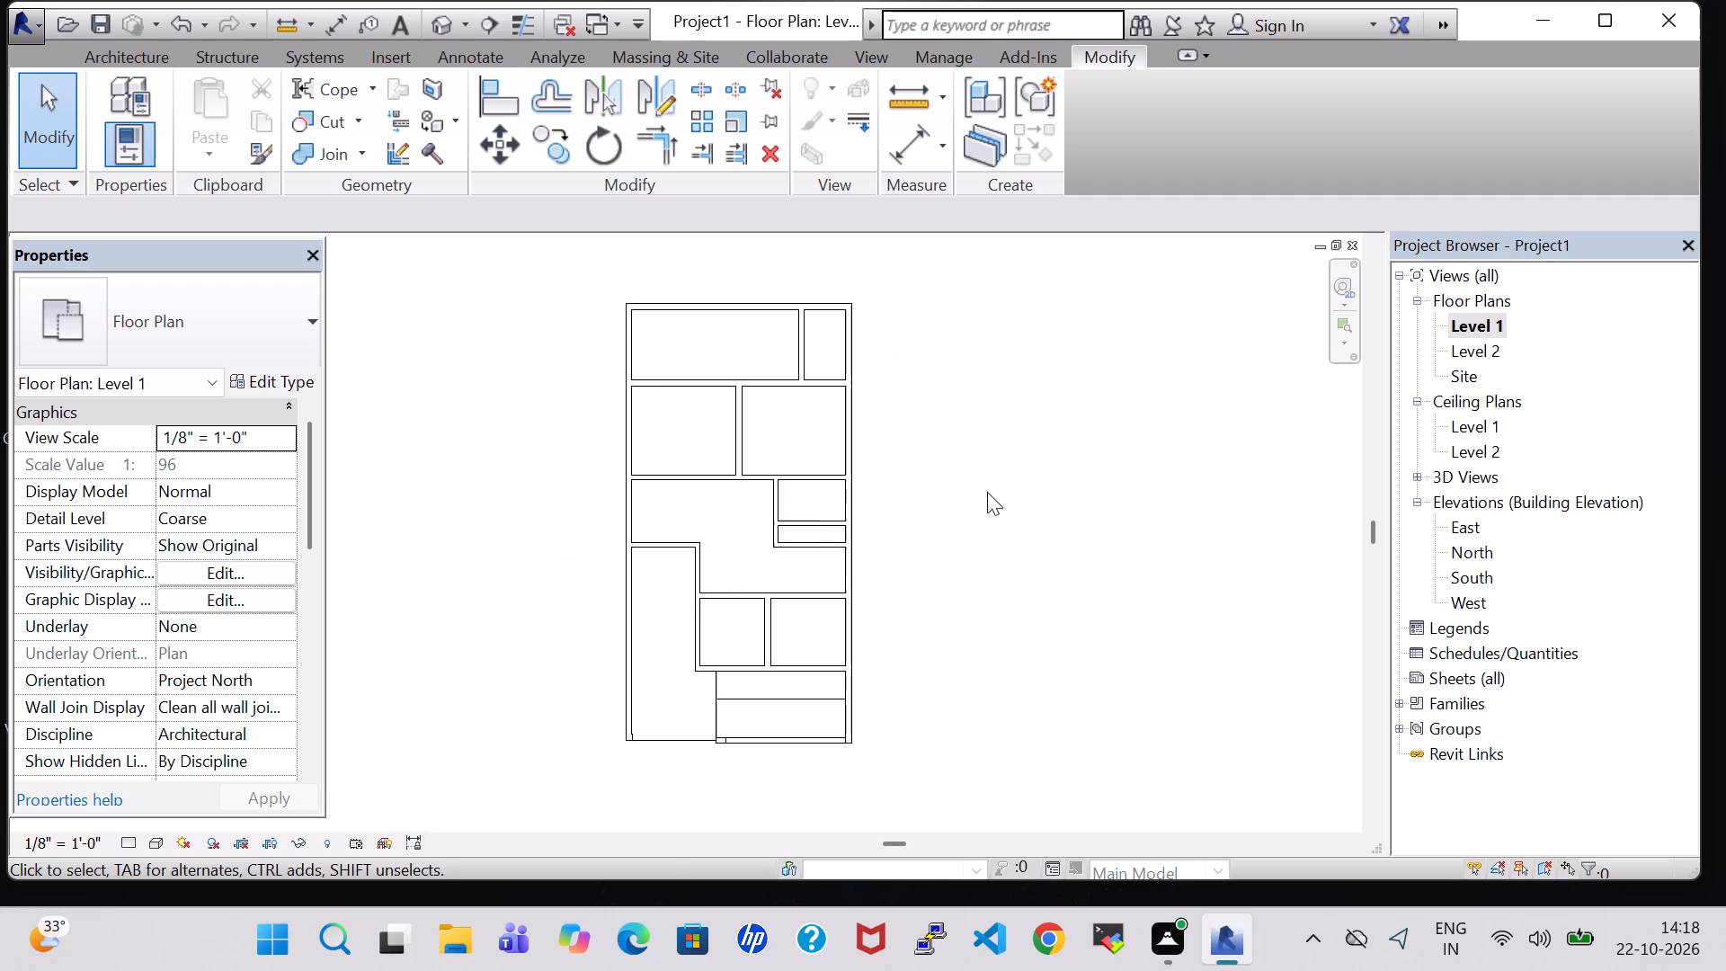
{"action": "middle_click_drag", "start_coordinate": [987, 492], "coordinate": [1018, 500]}
{"action": "scroll", "coordinate": [1018, 500], "scroll_direction": "up", "scroll_amount": 1}
{"action": "middle_click_drag", "start_coordinate": [1018, 500], "coordinate": [1057, 494]}
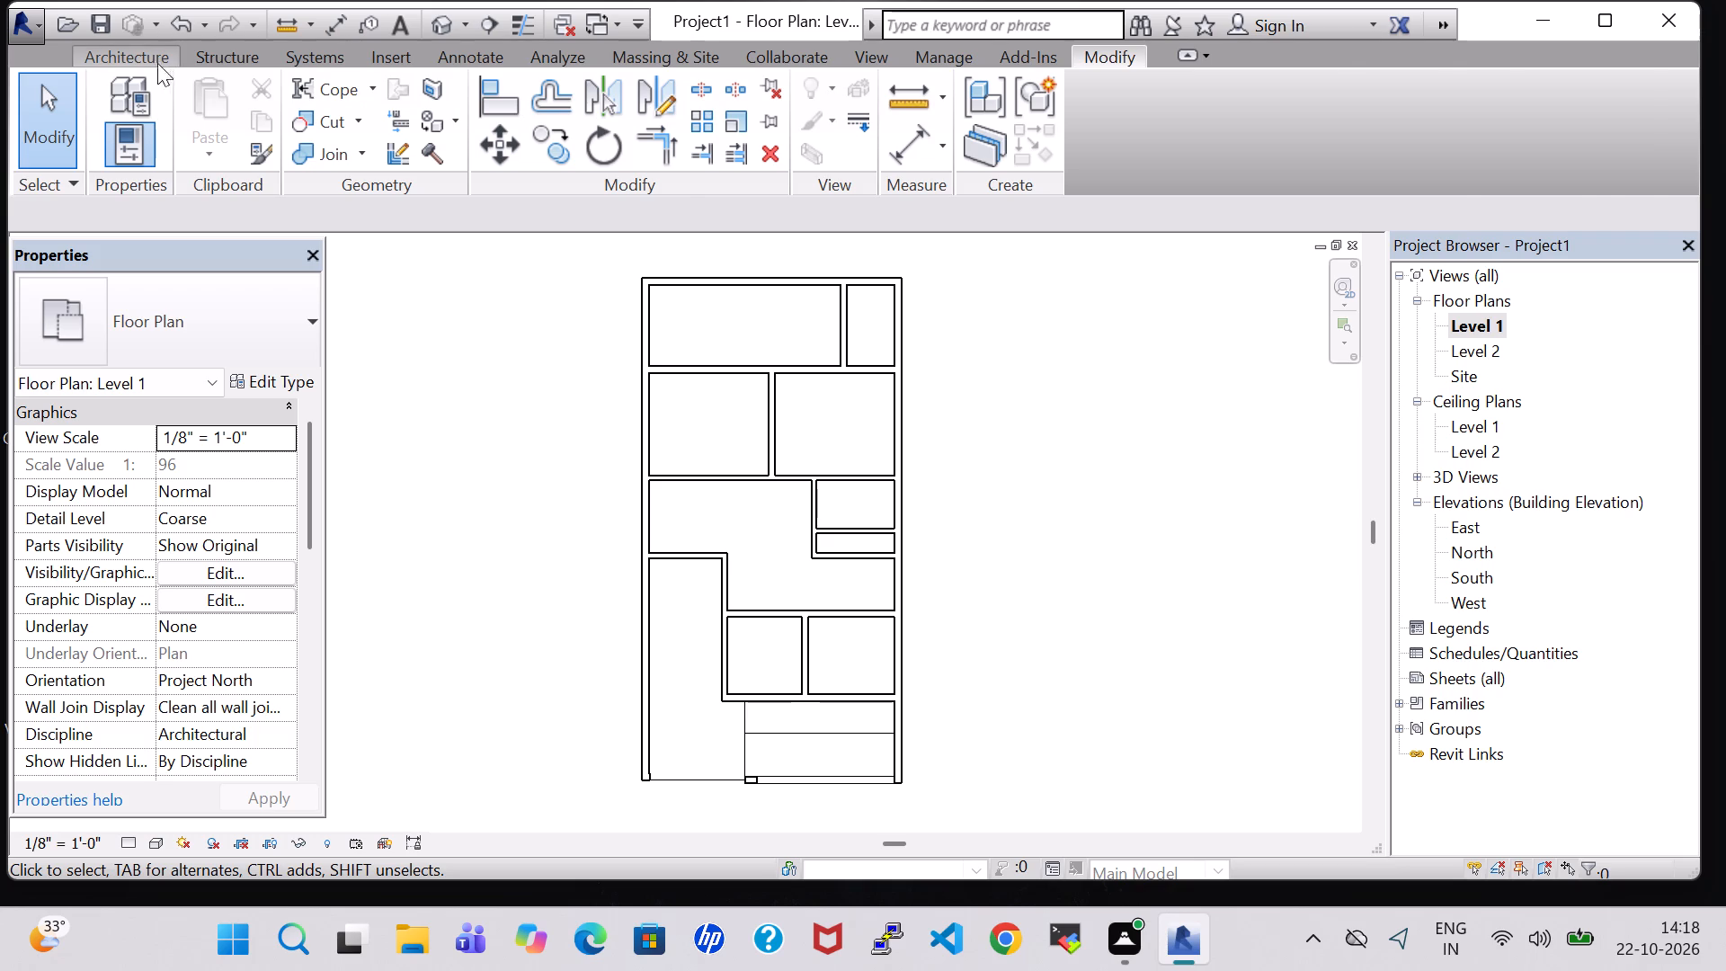
Draw a room separation line about 9'-9" long, continuing the southern east-west separation line west to the west exterior wall.
{"action": "left_click", "coordinate": [121, 63]}
{"action": "left_click", "coordinate": [946, 121]}
{"action": "scroll", "coordinate": [795, 684], "scroll_direction": "up", "scroll_amount": 3}
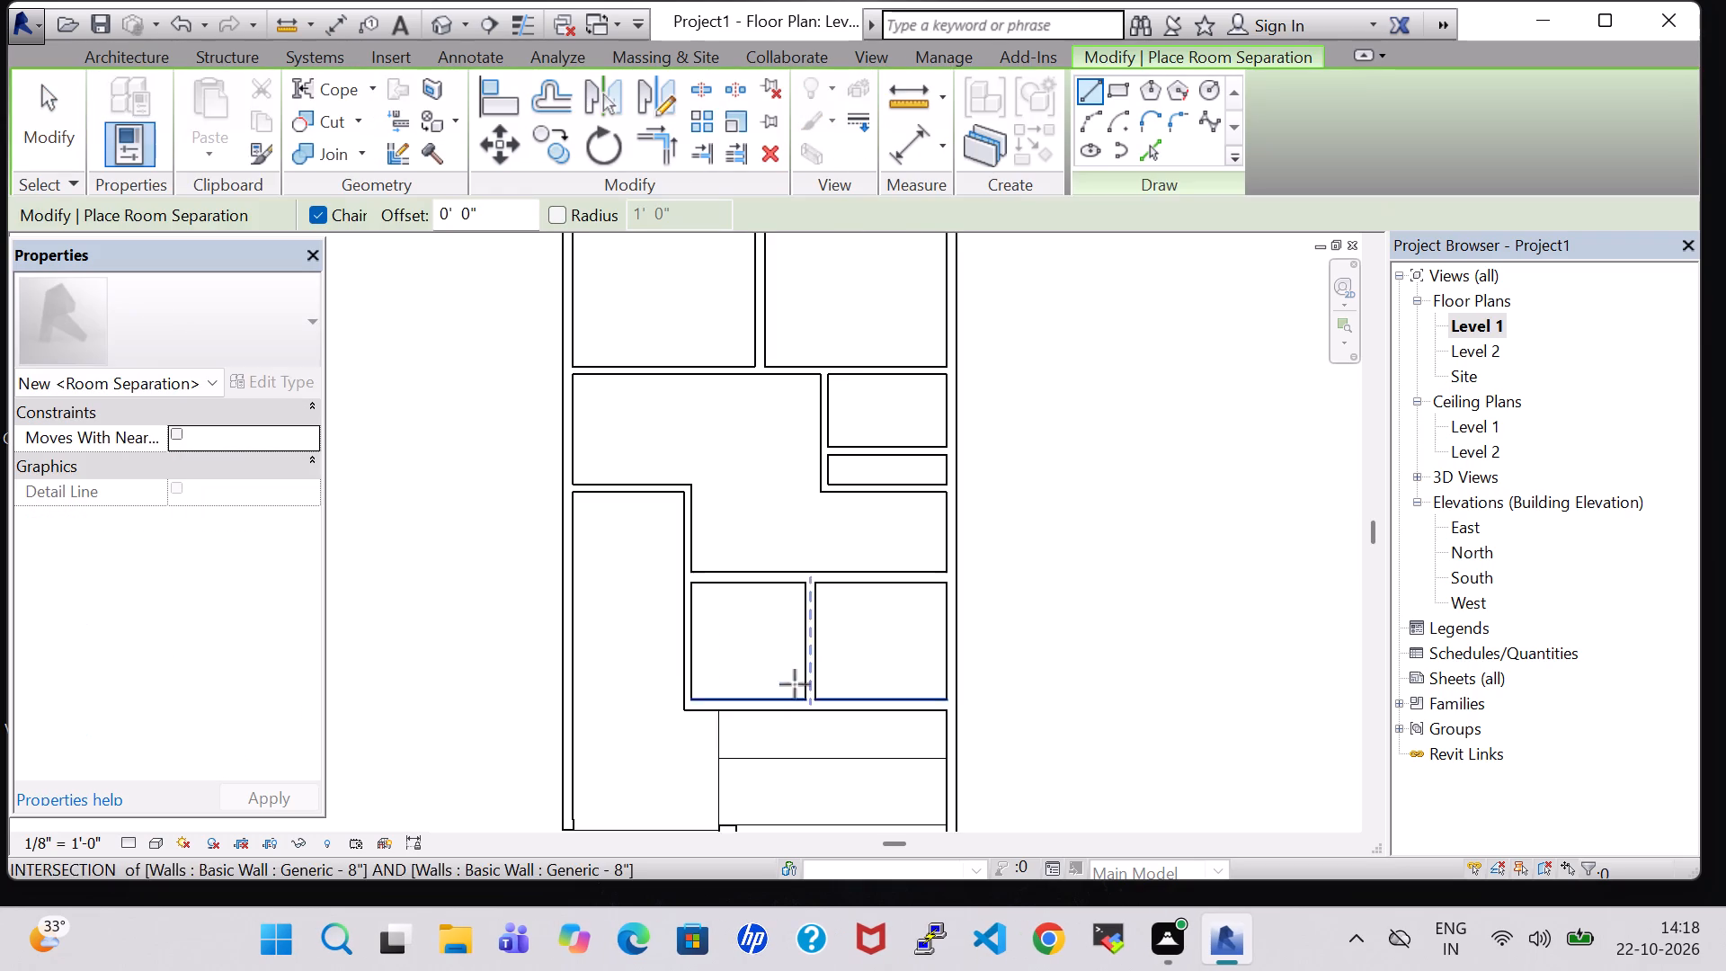
{"action": "left_click", "coordinate": [718, 757]}
{"action": "scroll", "coordinate": [571, 755], "scroll_direction": "up", "scroll_amount": 6}
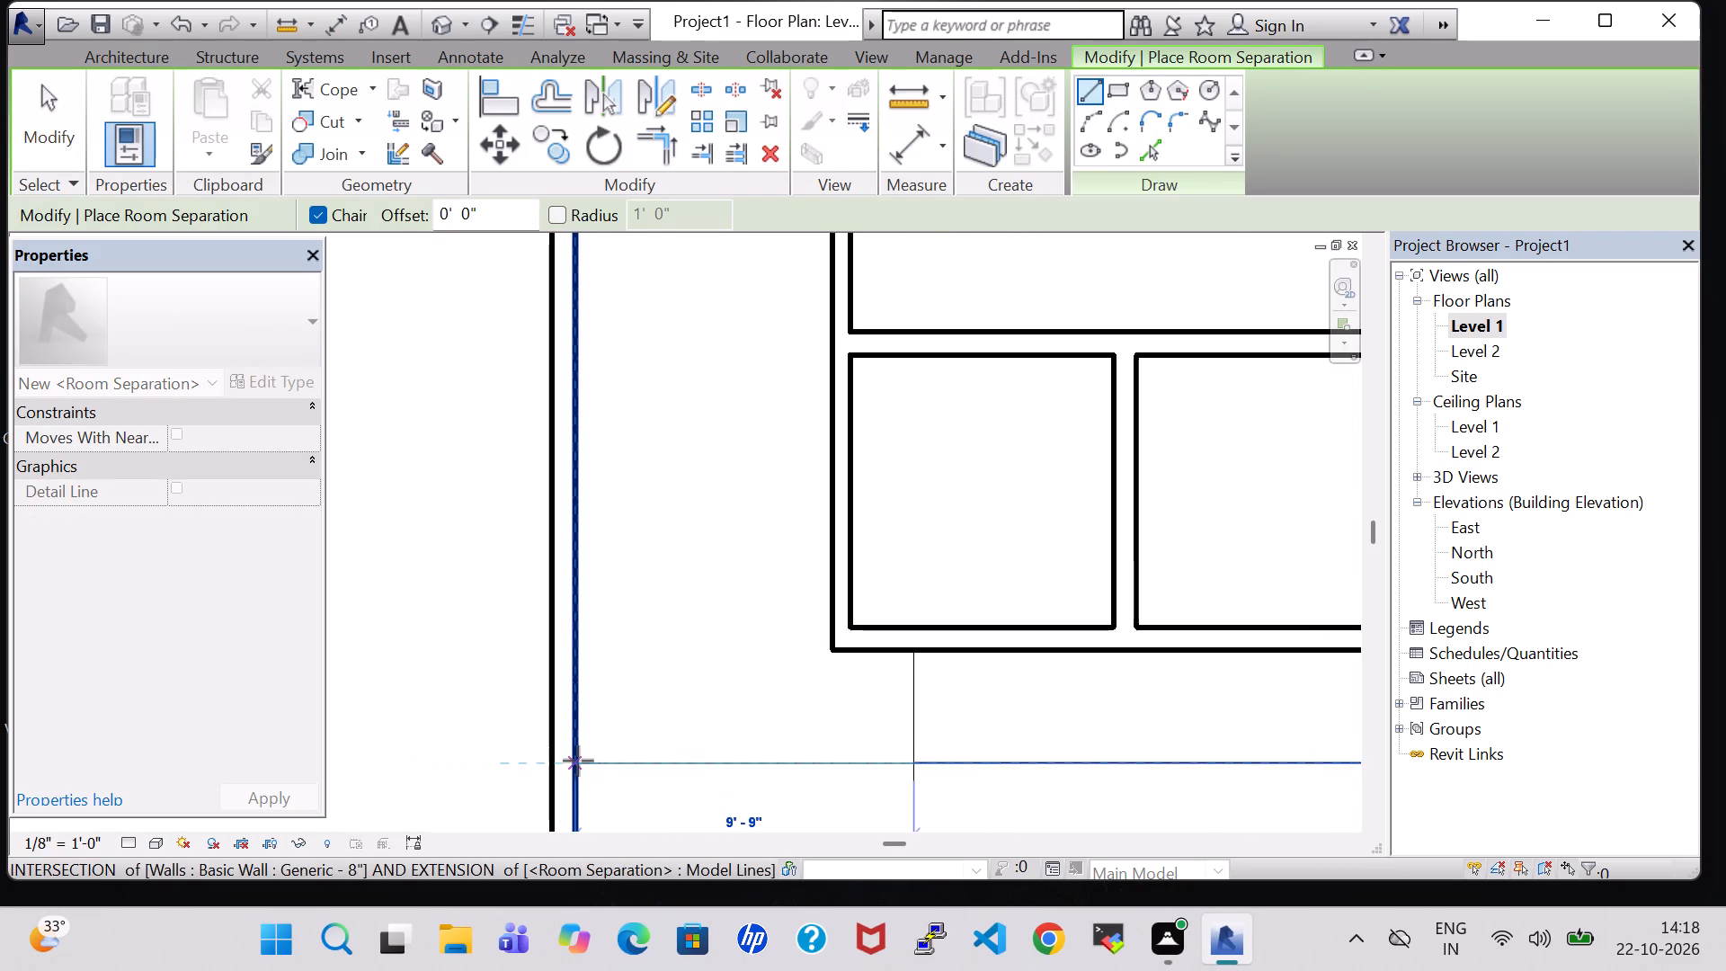
{"action": "left_click", "coordinate": [578, 761]}
{"action": "scroll", "coordinate": [822, 770], "scroll_direction": "down", "scroll_amount": 8}
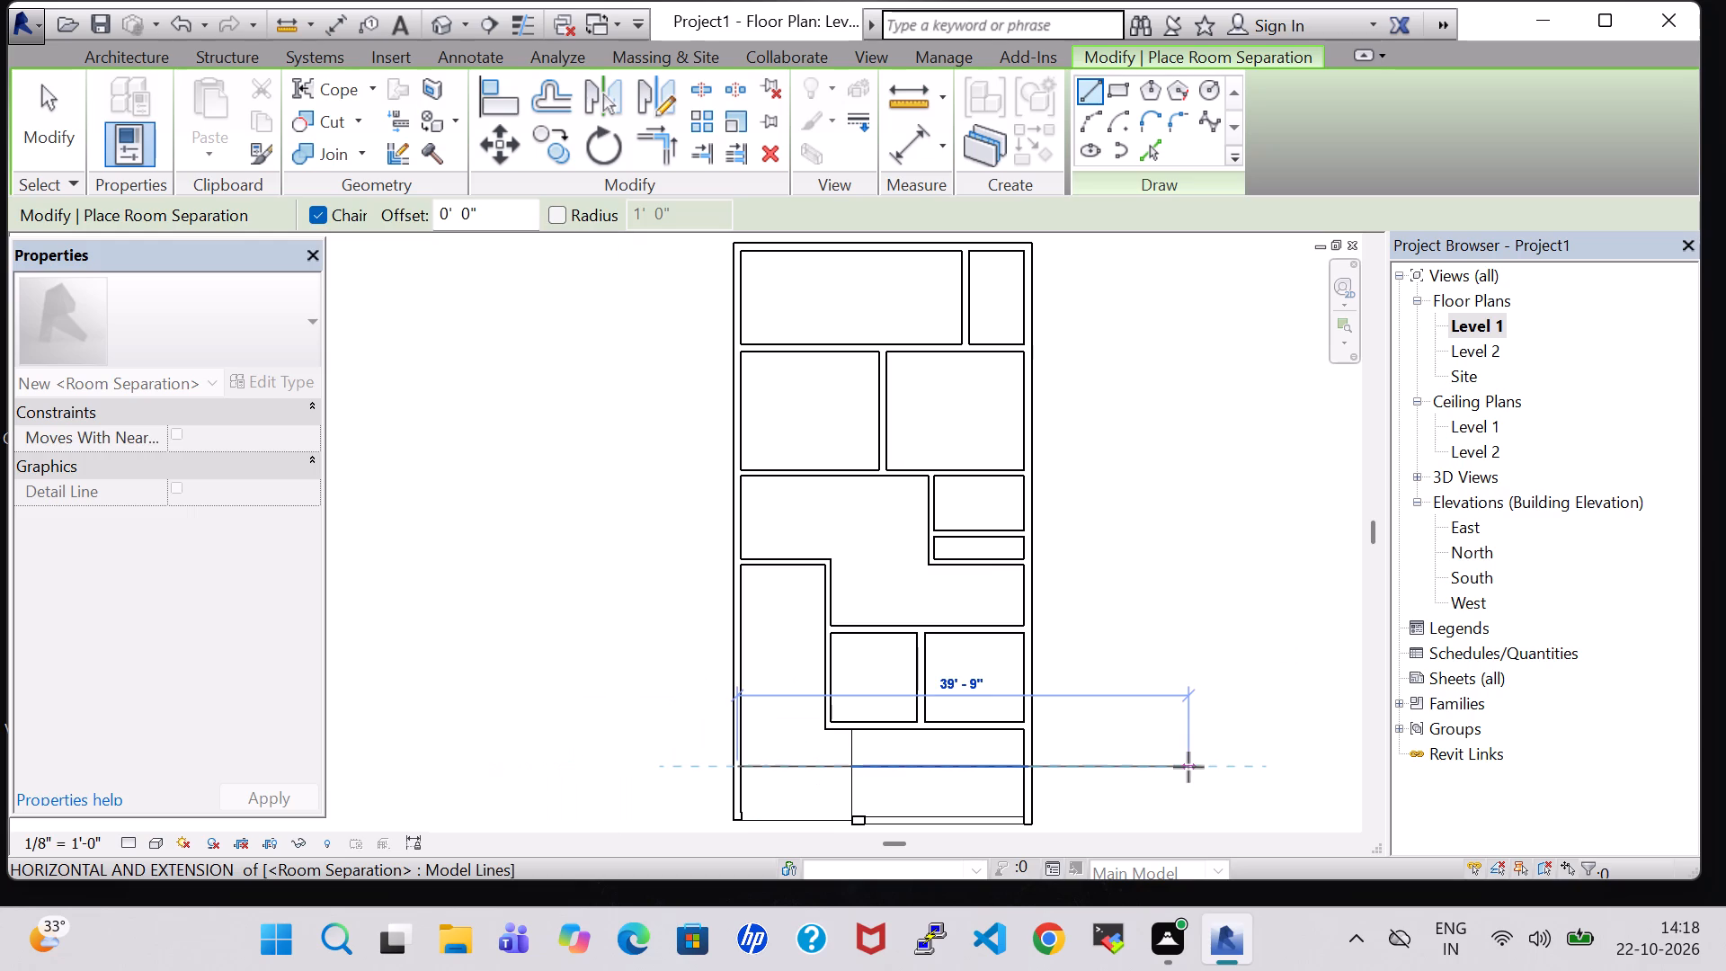
{"action": "key", "text": "Escape"}
{"action": "key", "text": "Escape"}
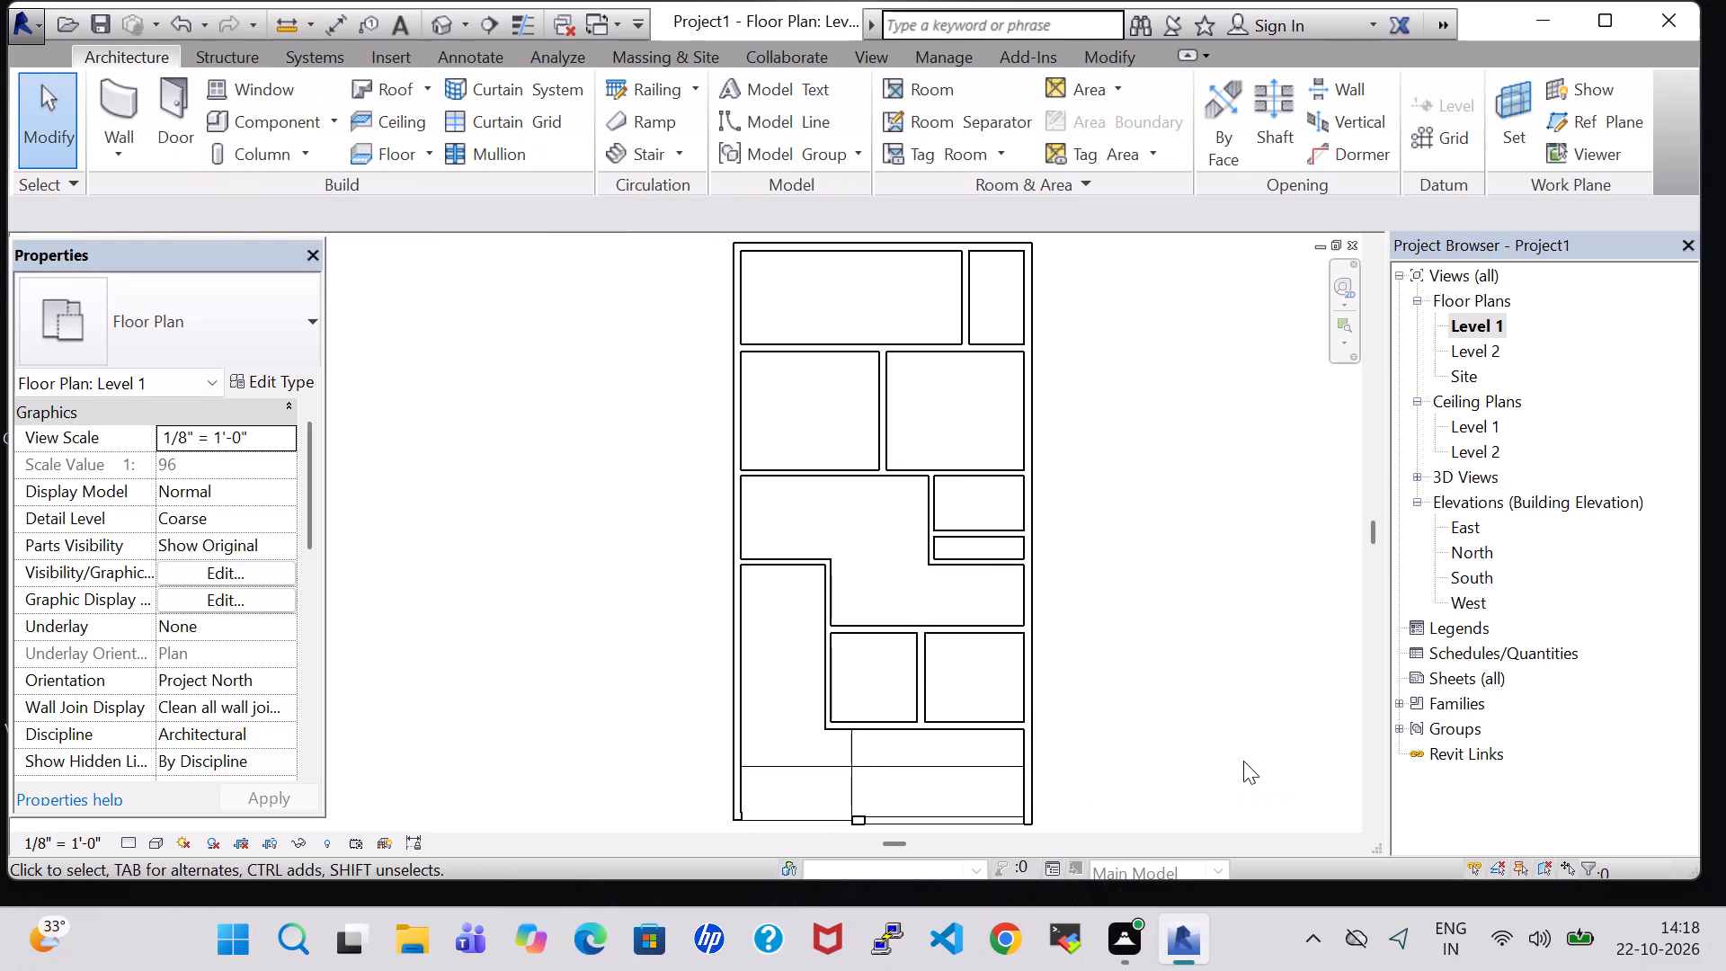
Check the southern separation lines in the 3D view and return to the Level 1 plan.
{"action": "middle_click_drag", "start_coordinate": [1161, 737], "coordinate": [1160, 688]}
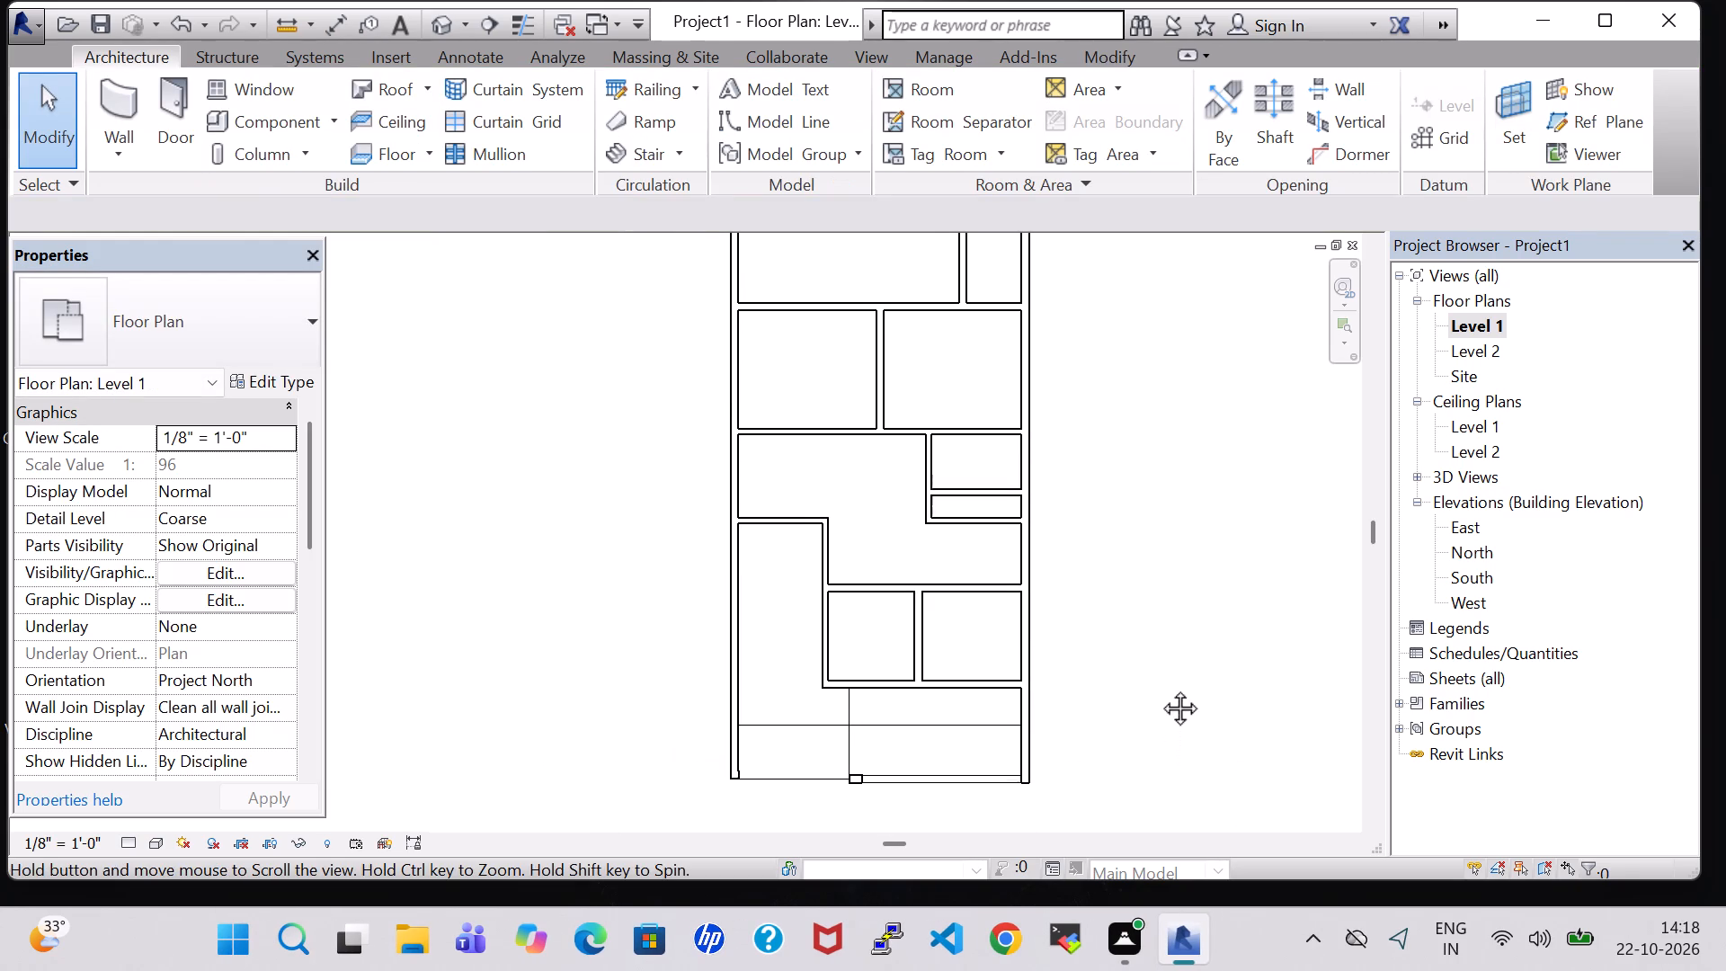
{"action": "middle_click_drag", "start_coordinate": [1160, 688], "coordinate": [1161, 670]}
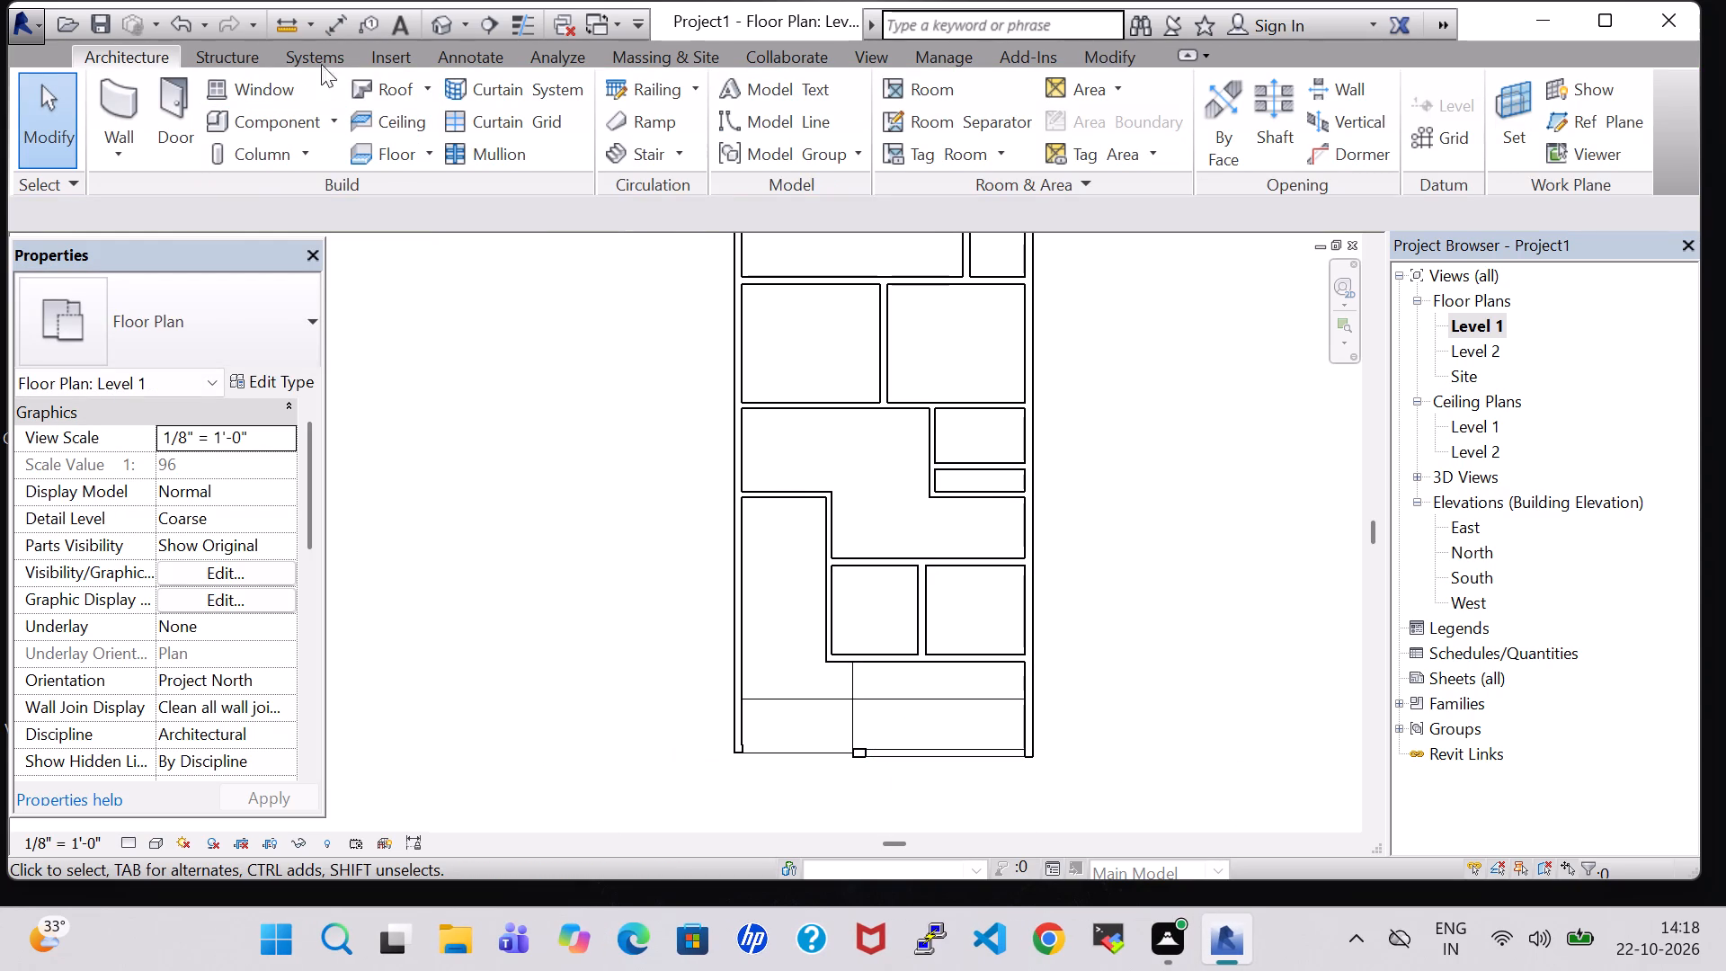
{"action": "left_click", "coordinate": [445, 23]}
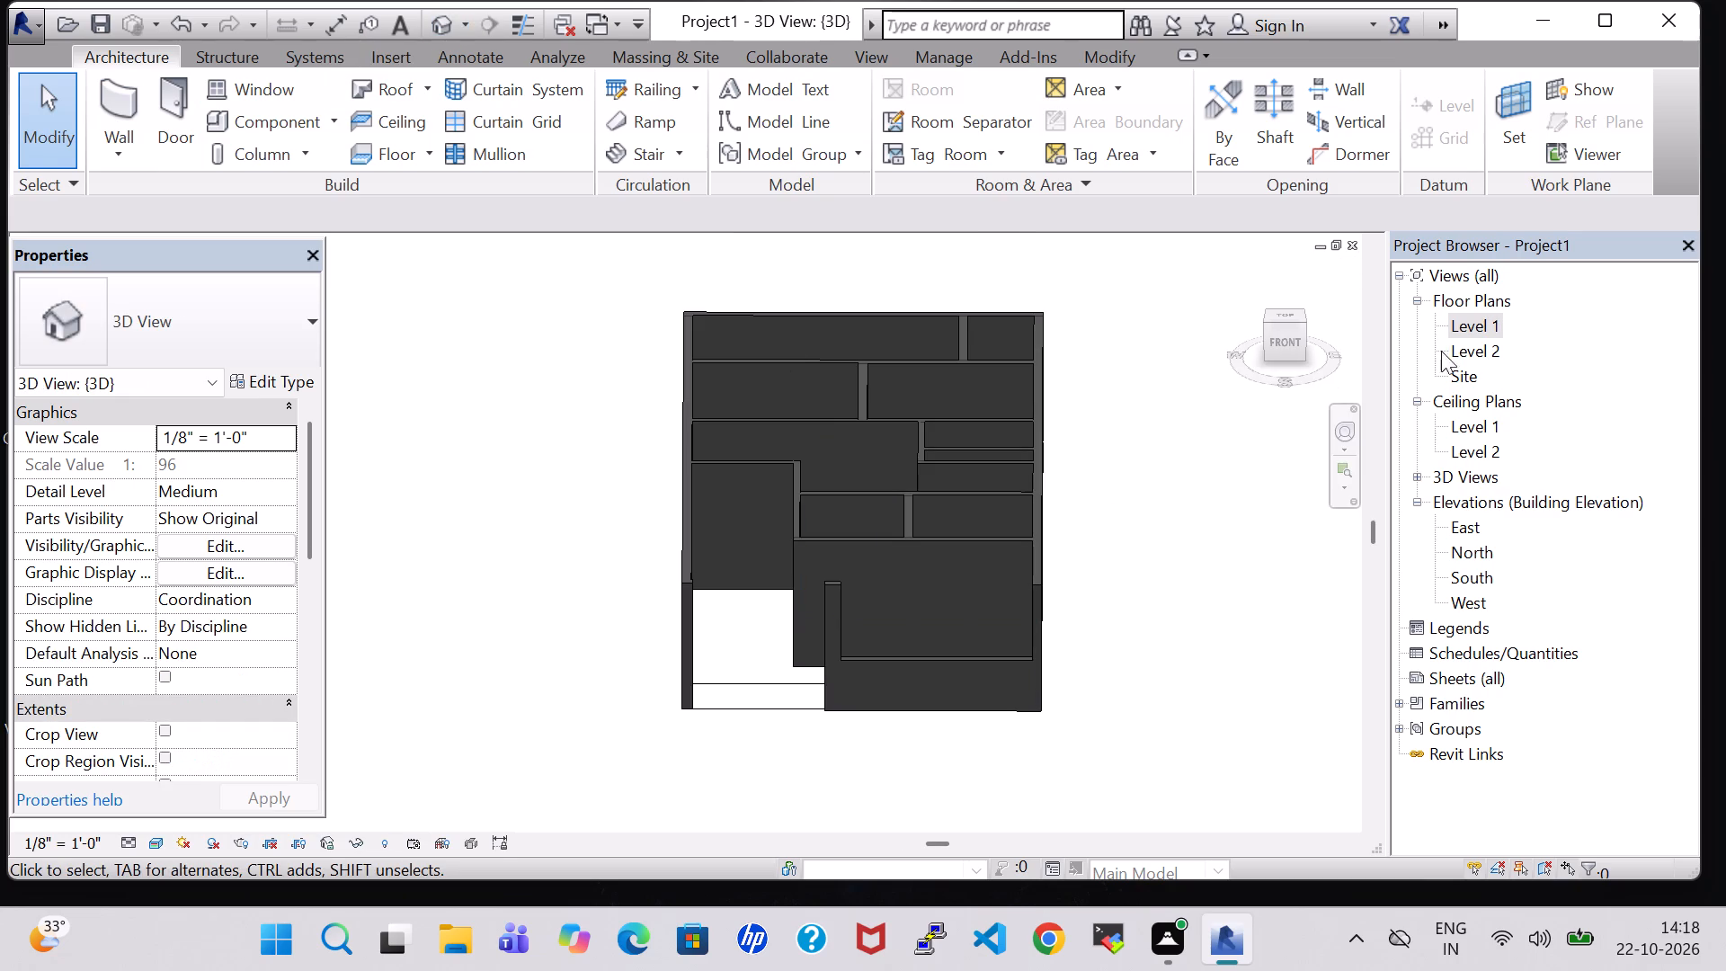
{"action": "double_click", "coordinate": [1492, 325]}
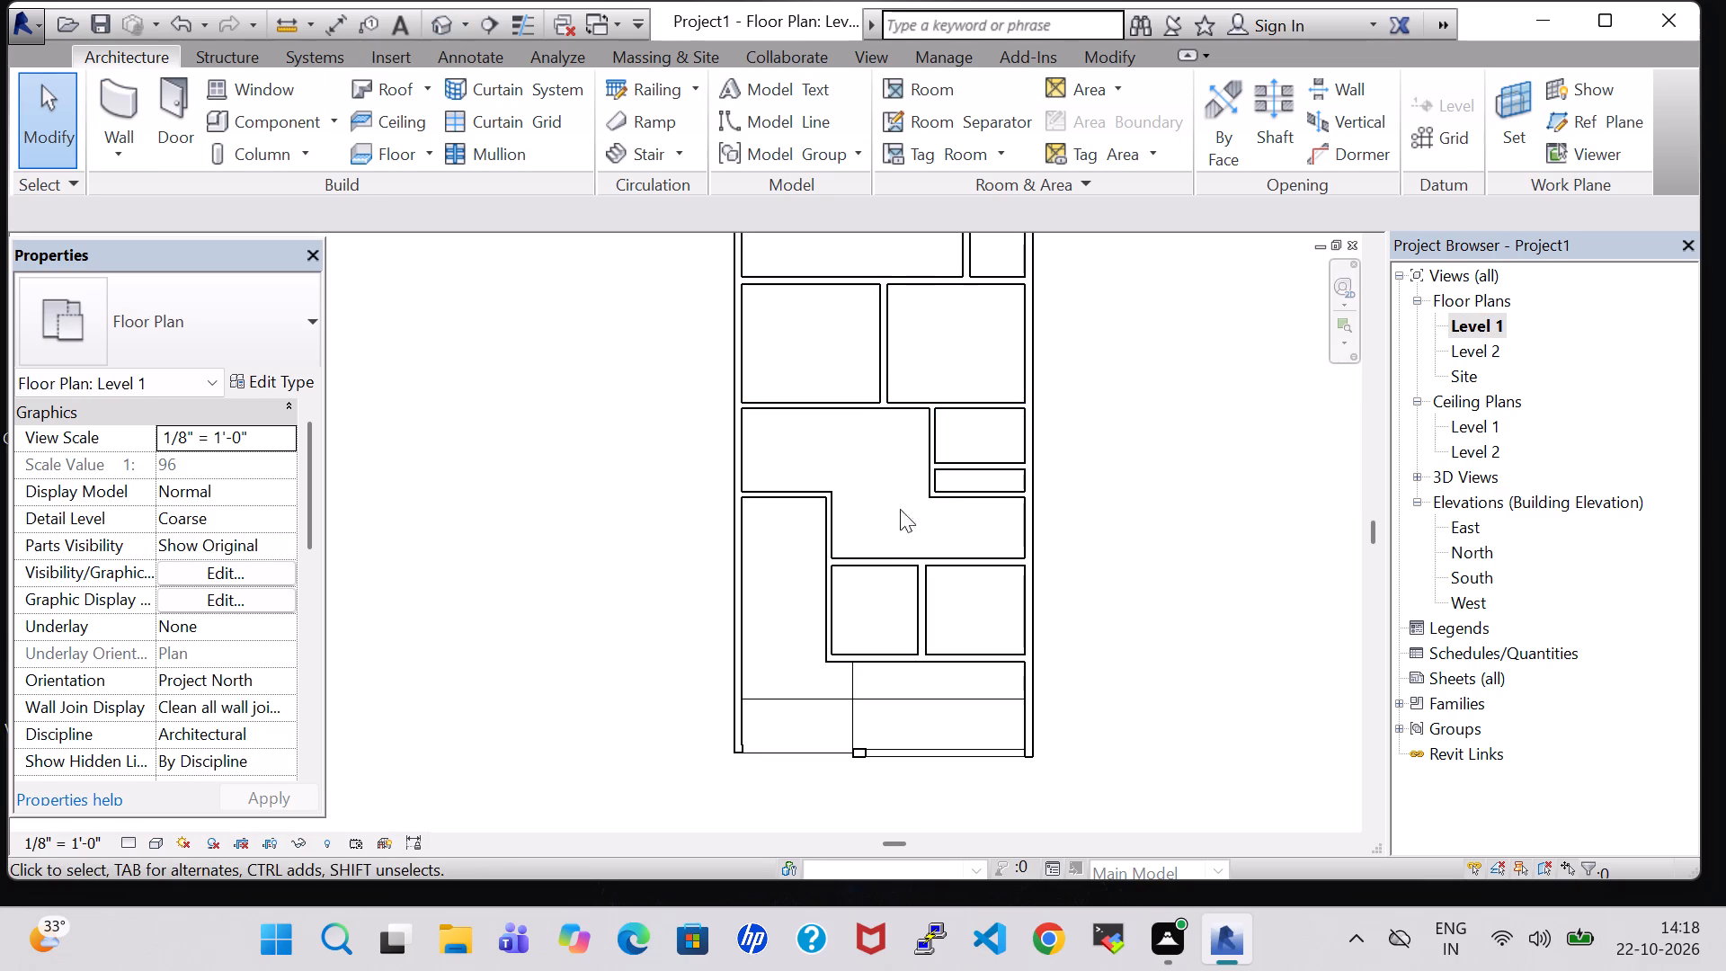
Change the north wall, the dividing wall and the south wall of the two small southern rooms to the INNER WALL type.
{"action": "left_click", "coordinate": [886, 558]}
{"action": "left_click", "coordinate": [271, 349]}
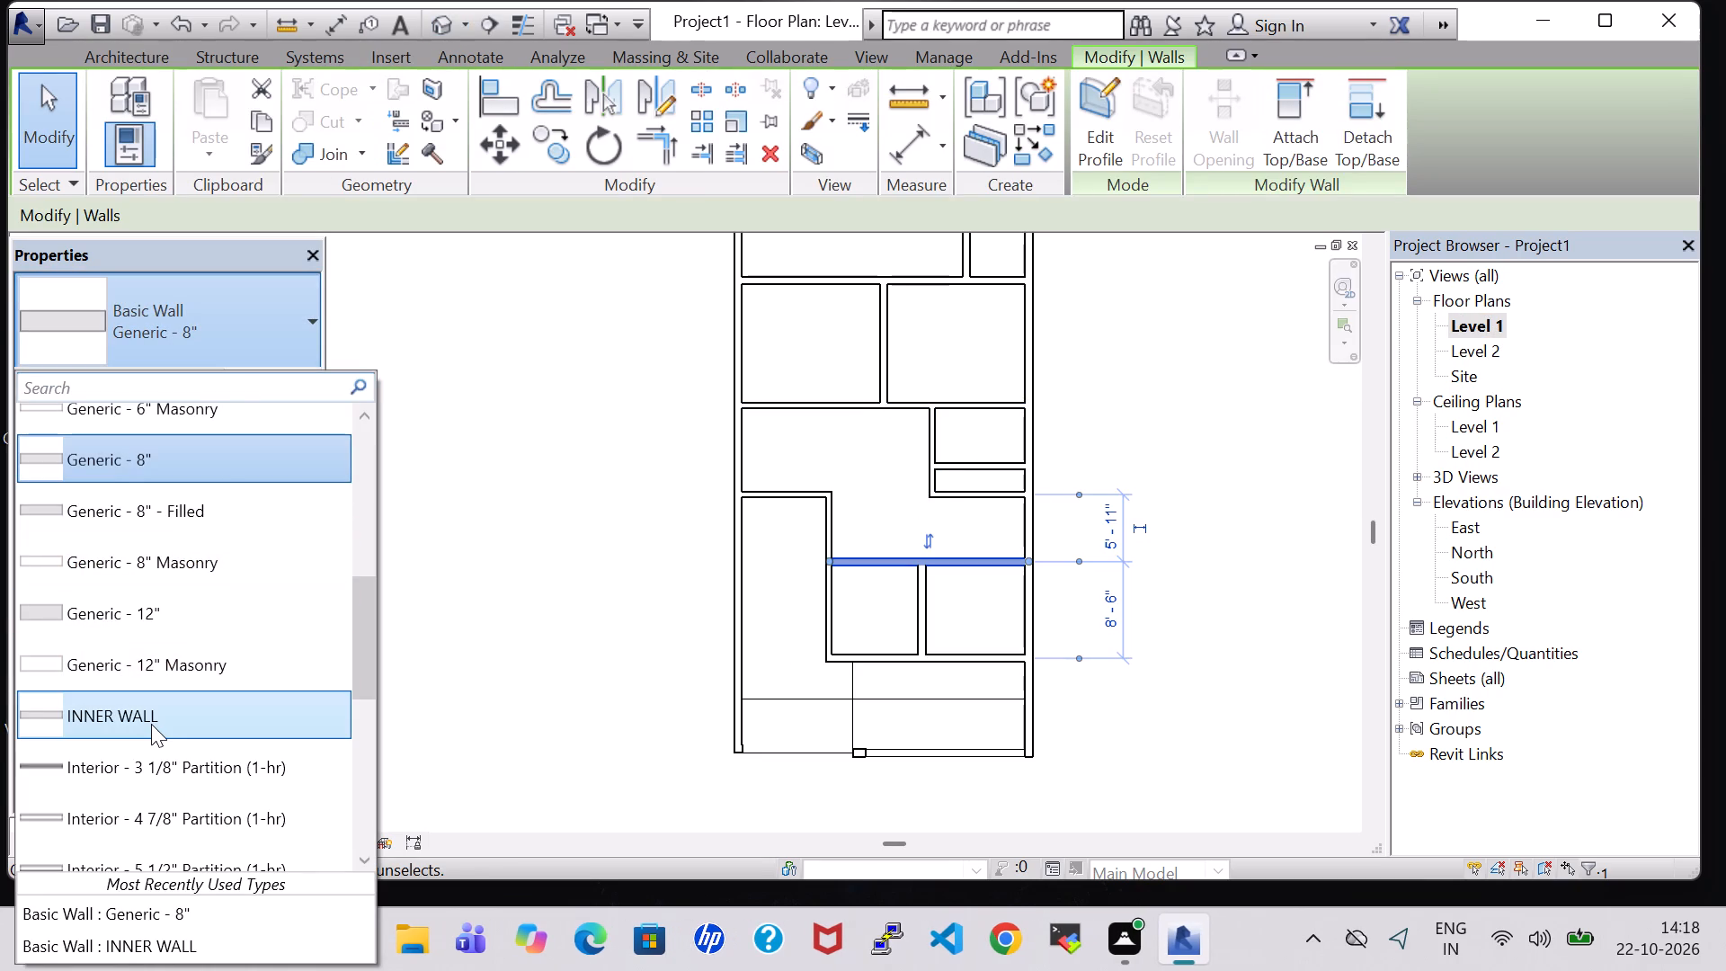
{"action": "left_click", "coordinate": [151, 724]}
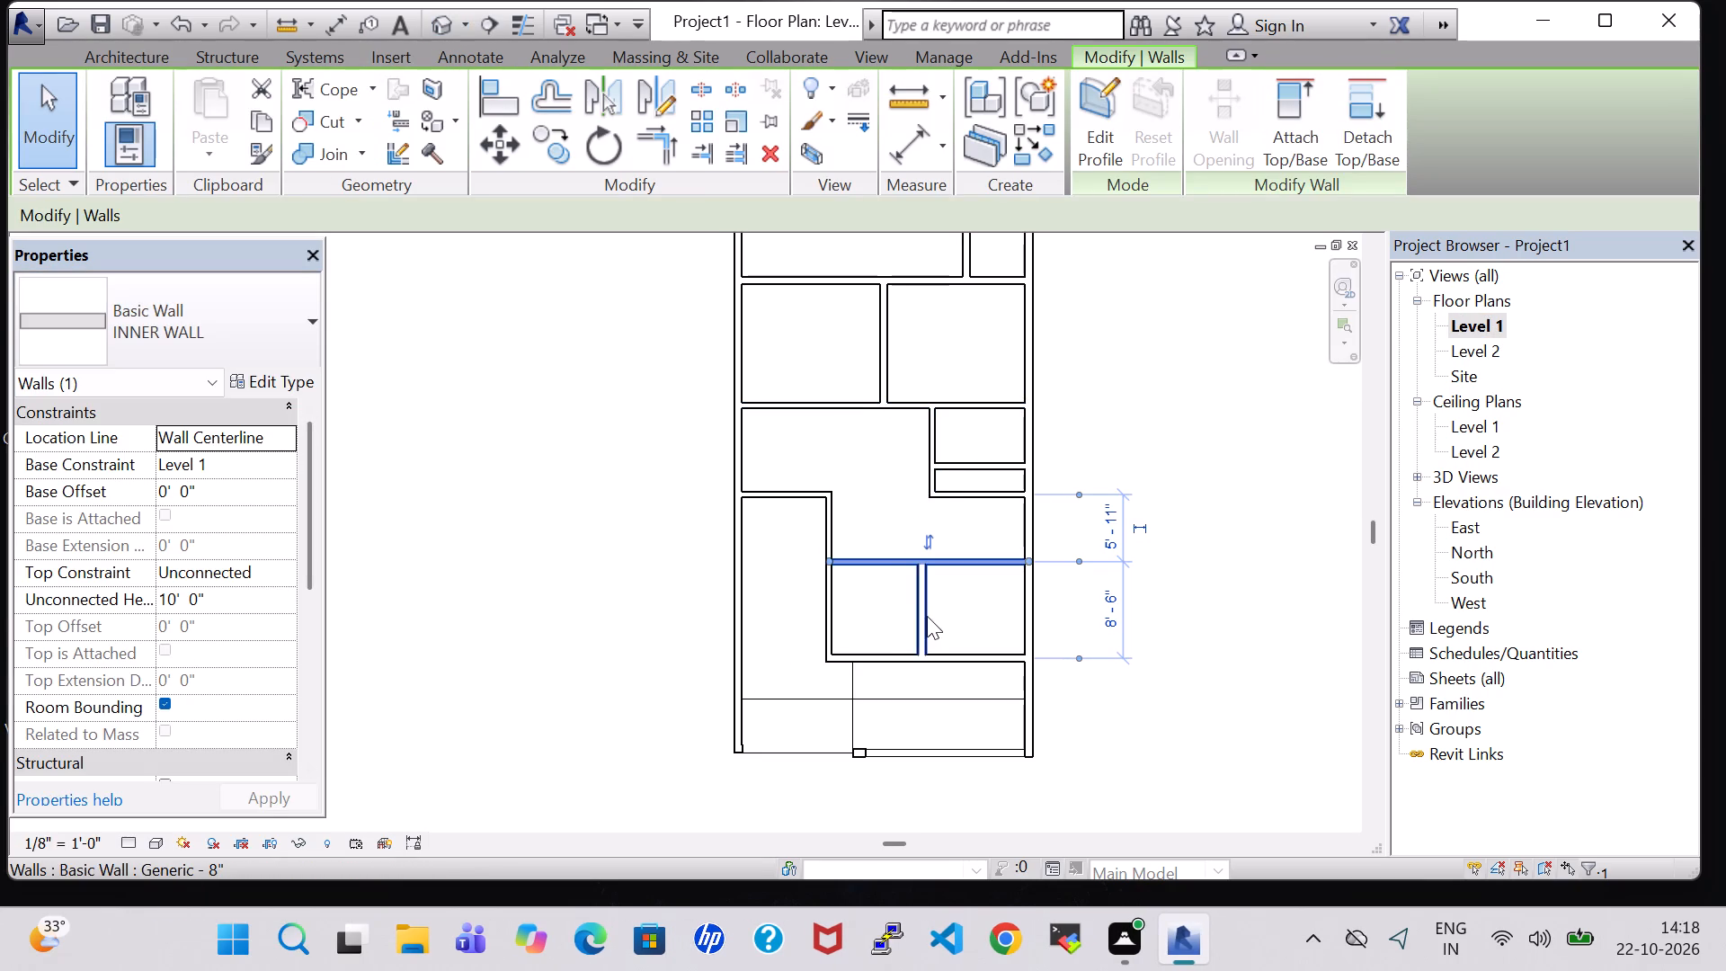
{"action": "left_click", "coordinate": [927, 616]}
{"action": "left_click", "coordinate": [274, 342]}
{"action": "left_click", "coordinate": [156, 708]}
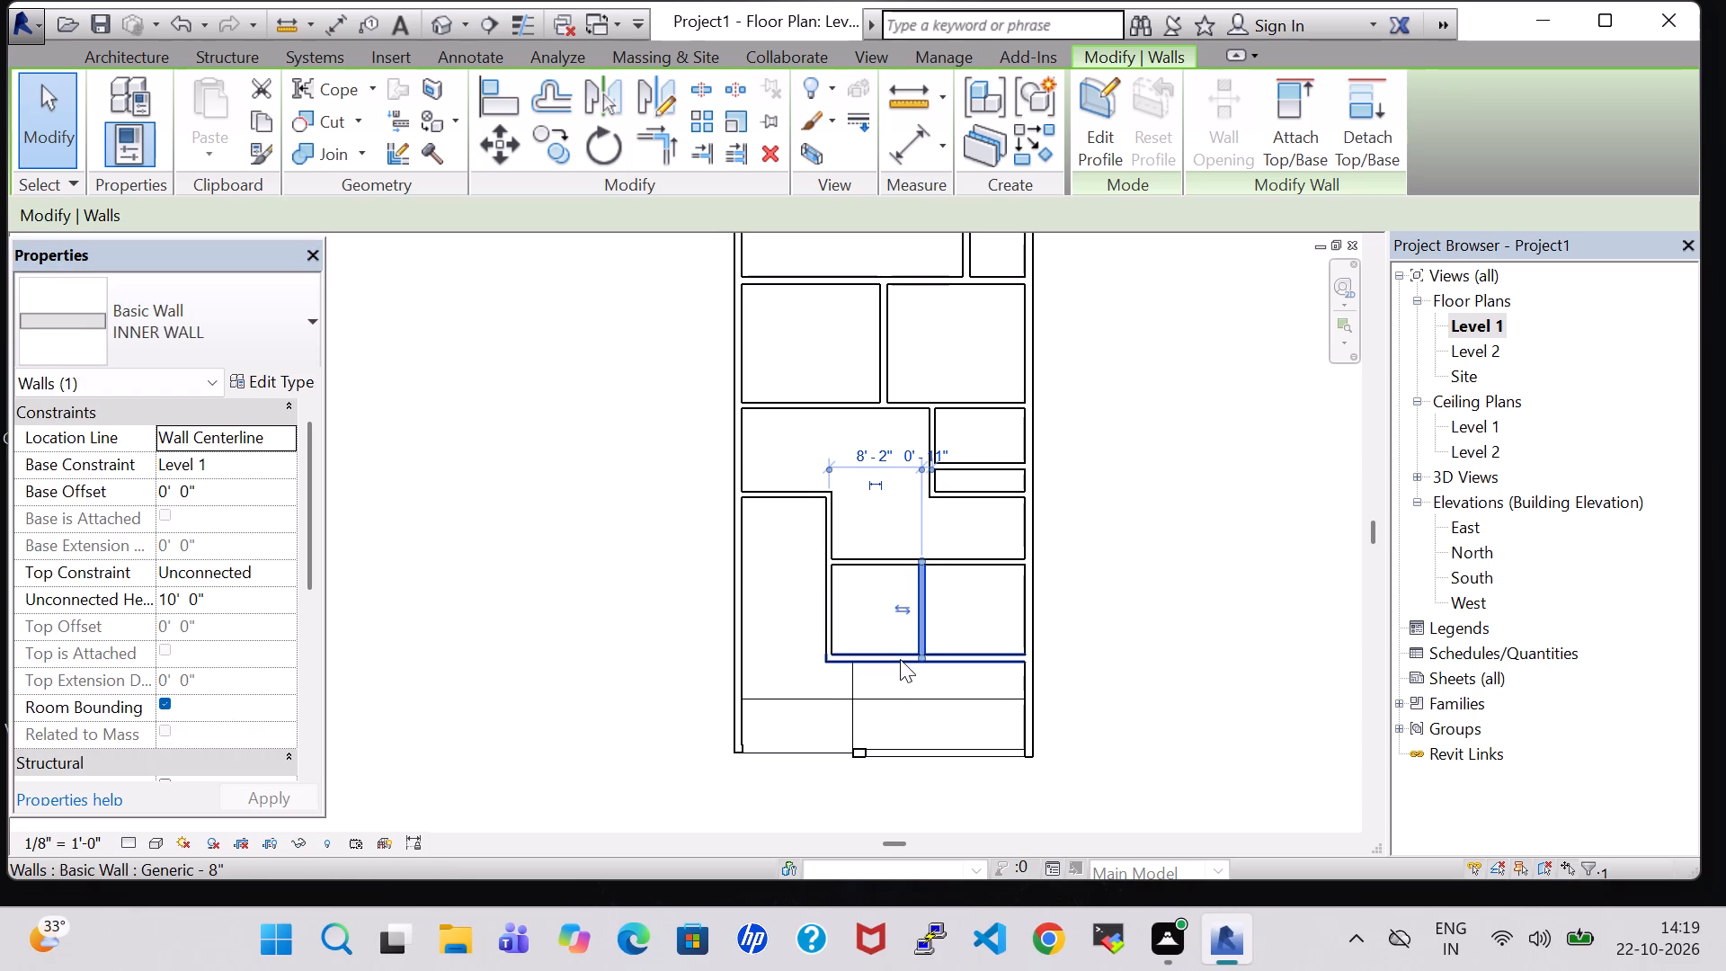
{"action": "left_click", "coordinate": [900, 659]}
{"action": "left_click", "coordinate": [263, 317]}
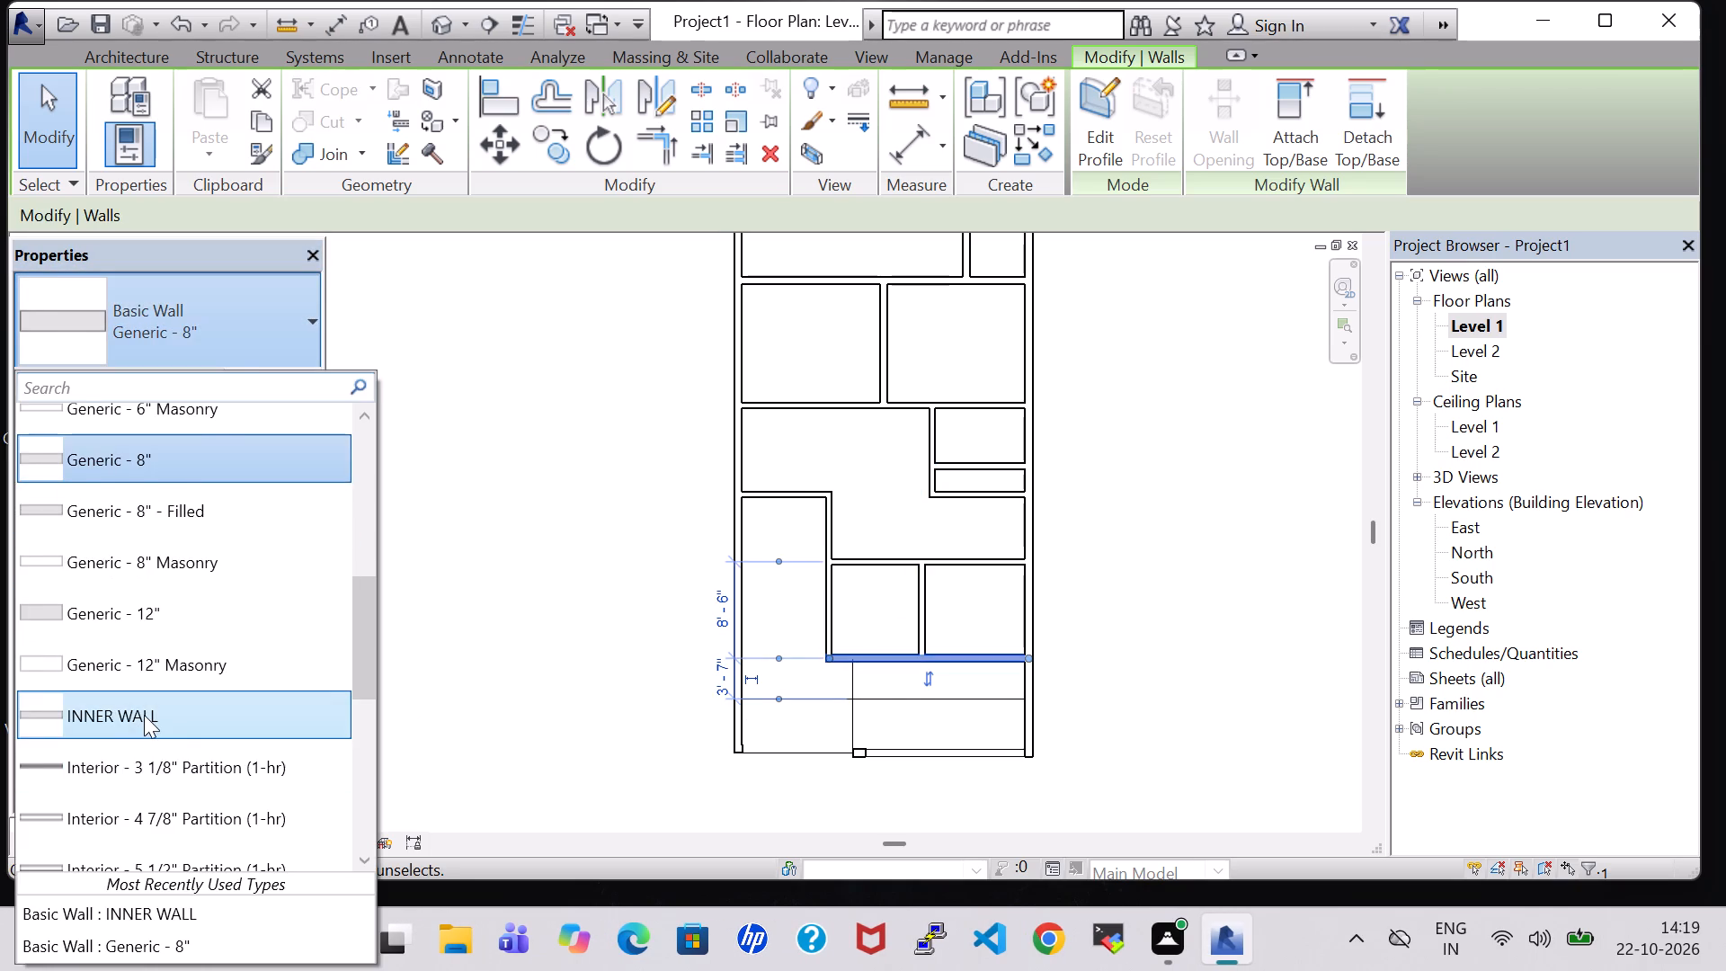
{"action": "left_click", "coordinate": [144, 715]}
{"action": "left_click", "coordinate": [1135, 592]}
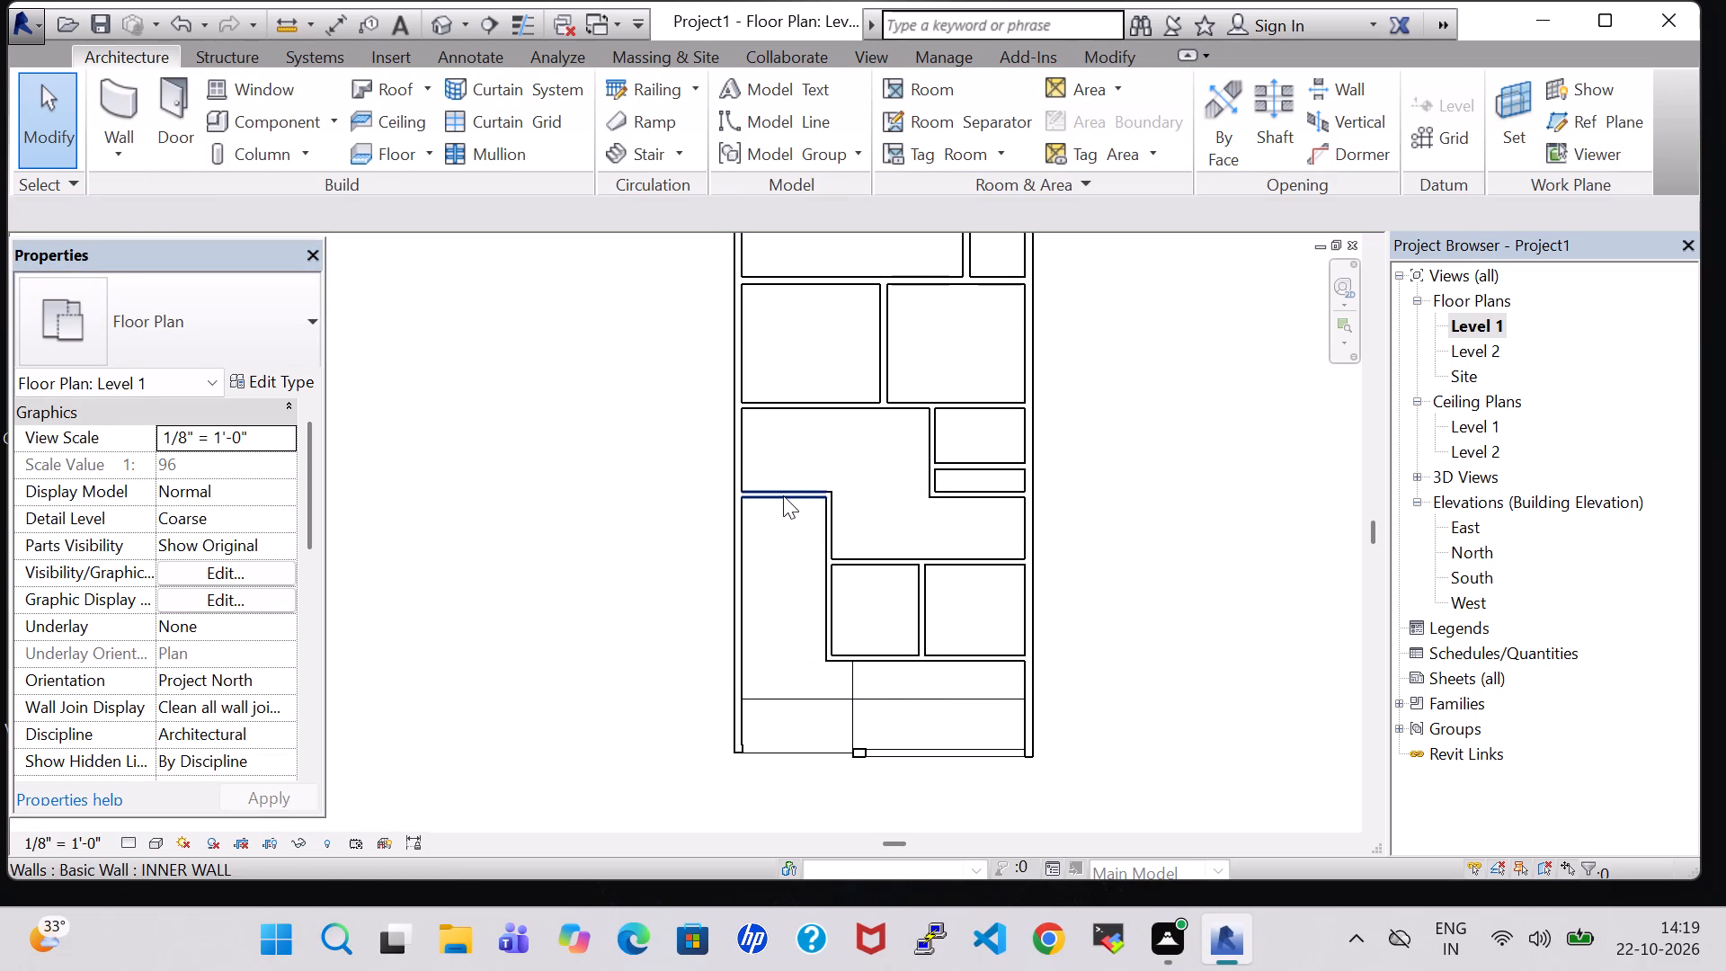
Change the divider between the two middle-northern rooms, the east-west wall north of them and the northernmost rooms' divider to INNER WALL.
{"action": "left_click", "coordinate": [783, 495]}
{"action": "left_click", "coordinate": [832, 554]}
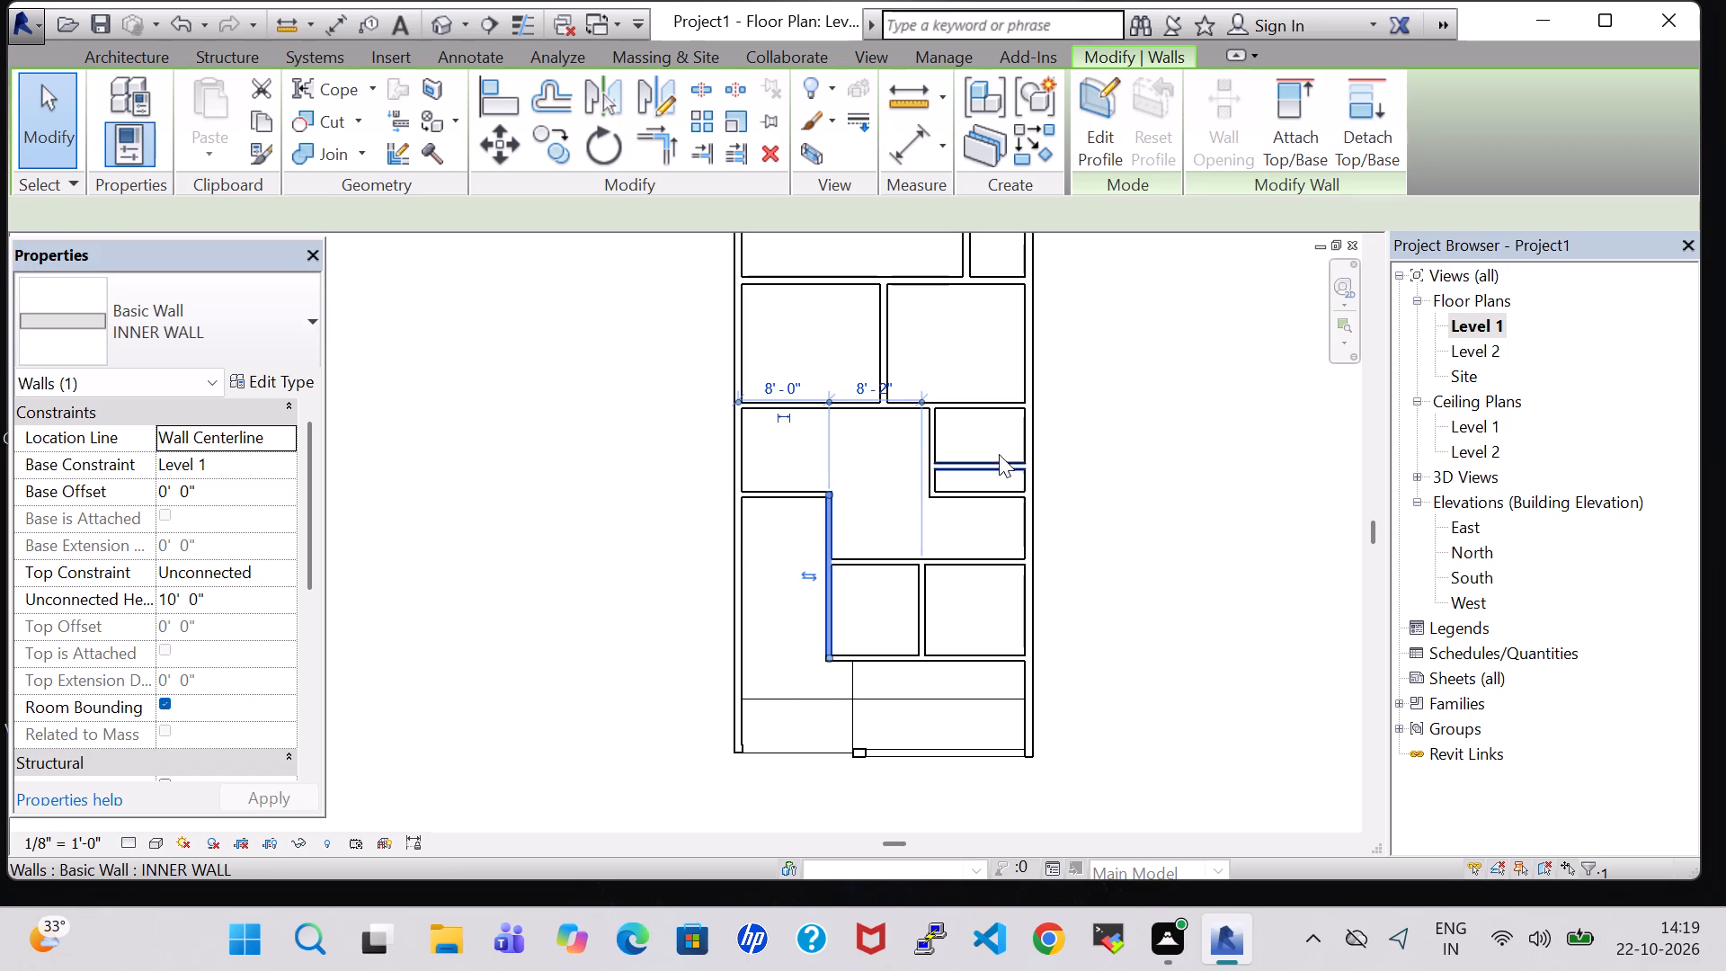
{"action": "left_click", "coordinate": [1070, 414]}
{"action": "left_click", "coordinate": [887, 371]}
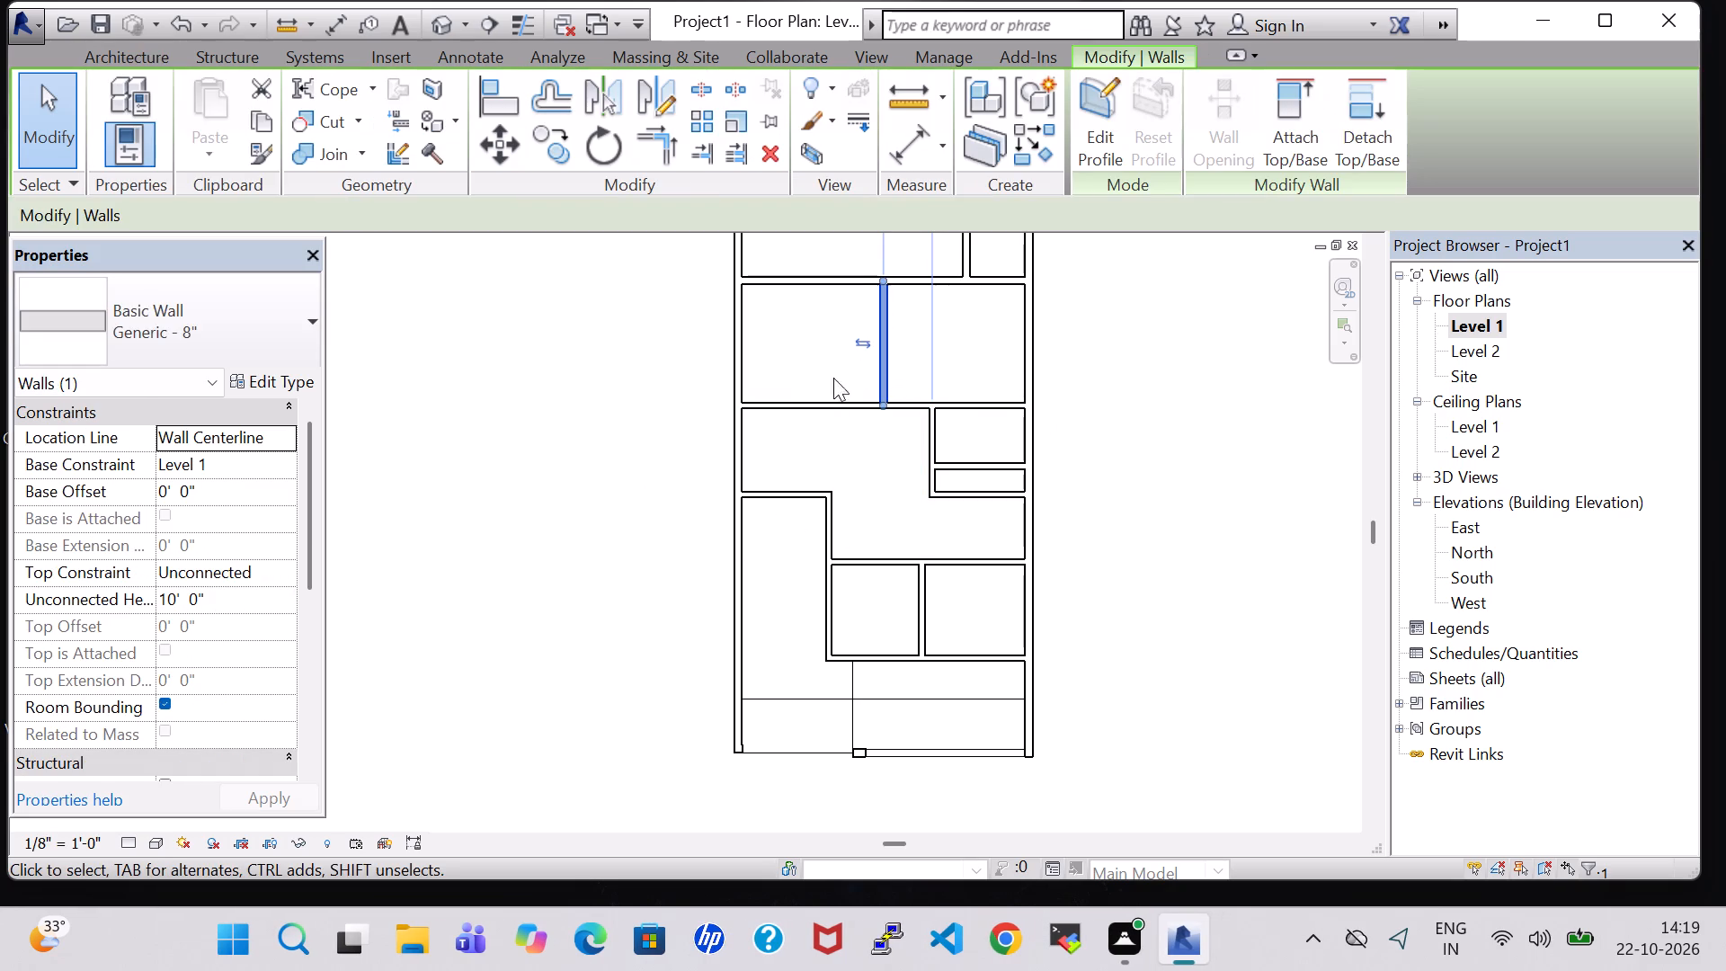
{"action": "left_click", "coordinate": [204, 318]}
{"action": "left_click", "coordinate": [177, 712]}
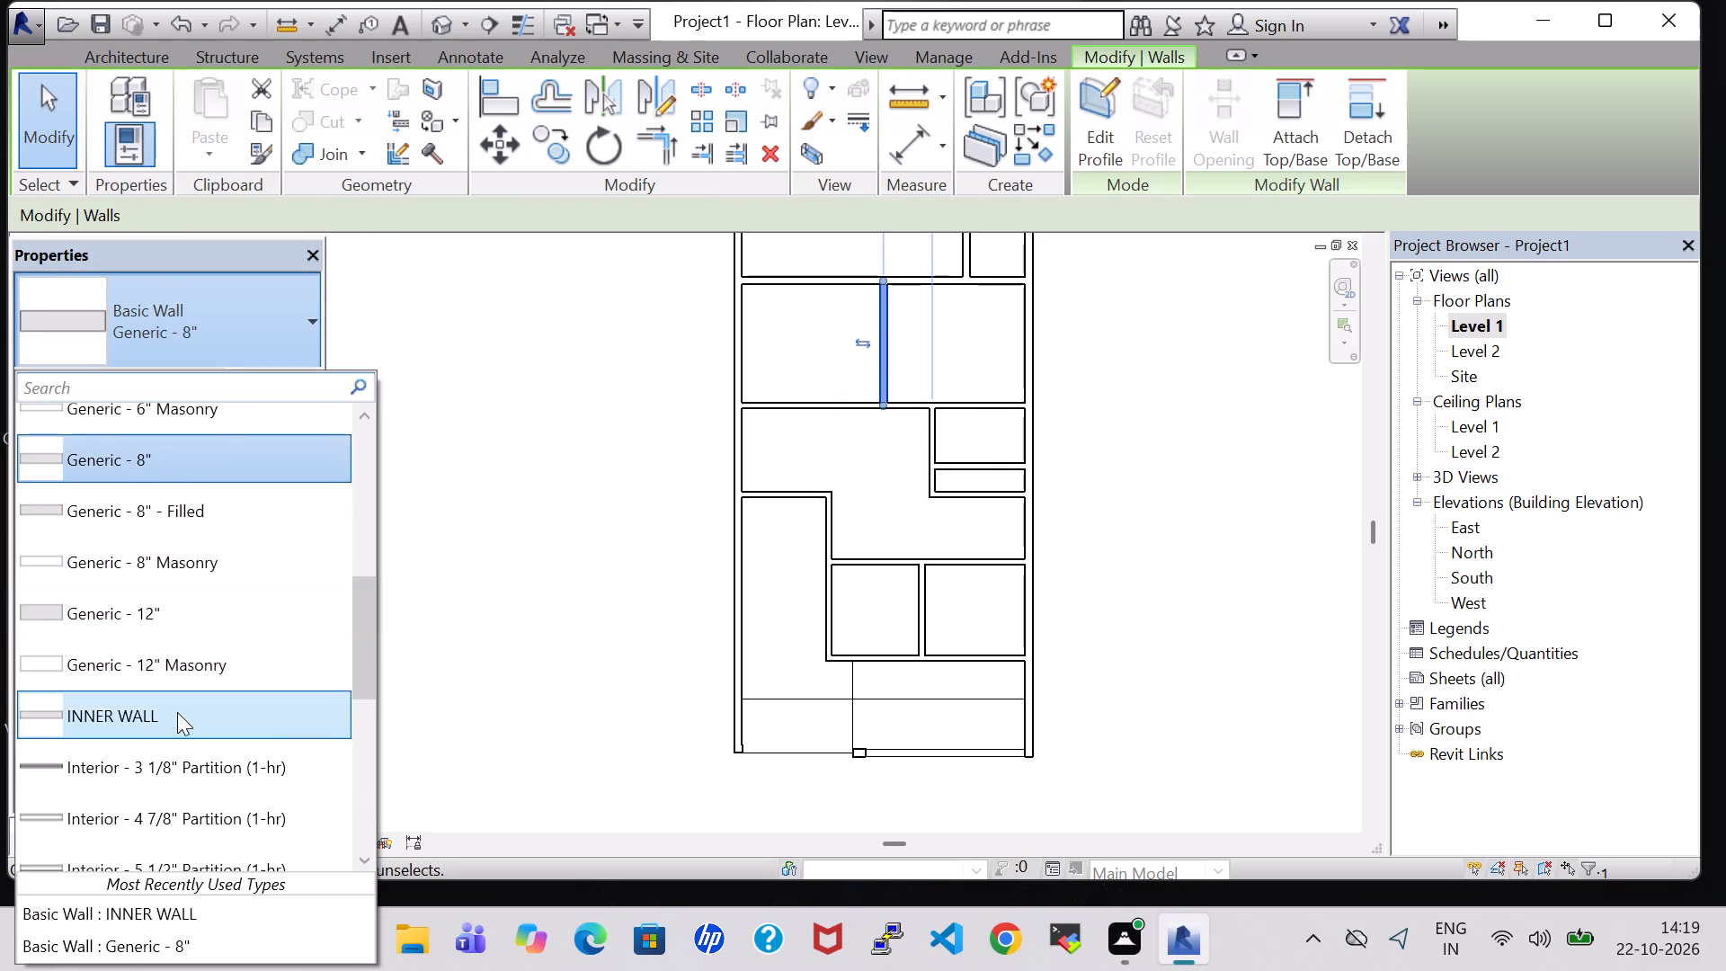
{"action": "scroll", "coordinate": [1067, 550], "scroll_direction": "down", "scroll_amount": 2}
{"action": "left_click", "coordinate": [893, 346]}
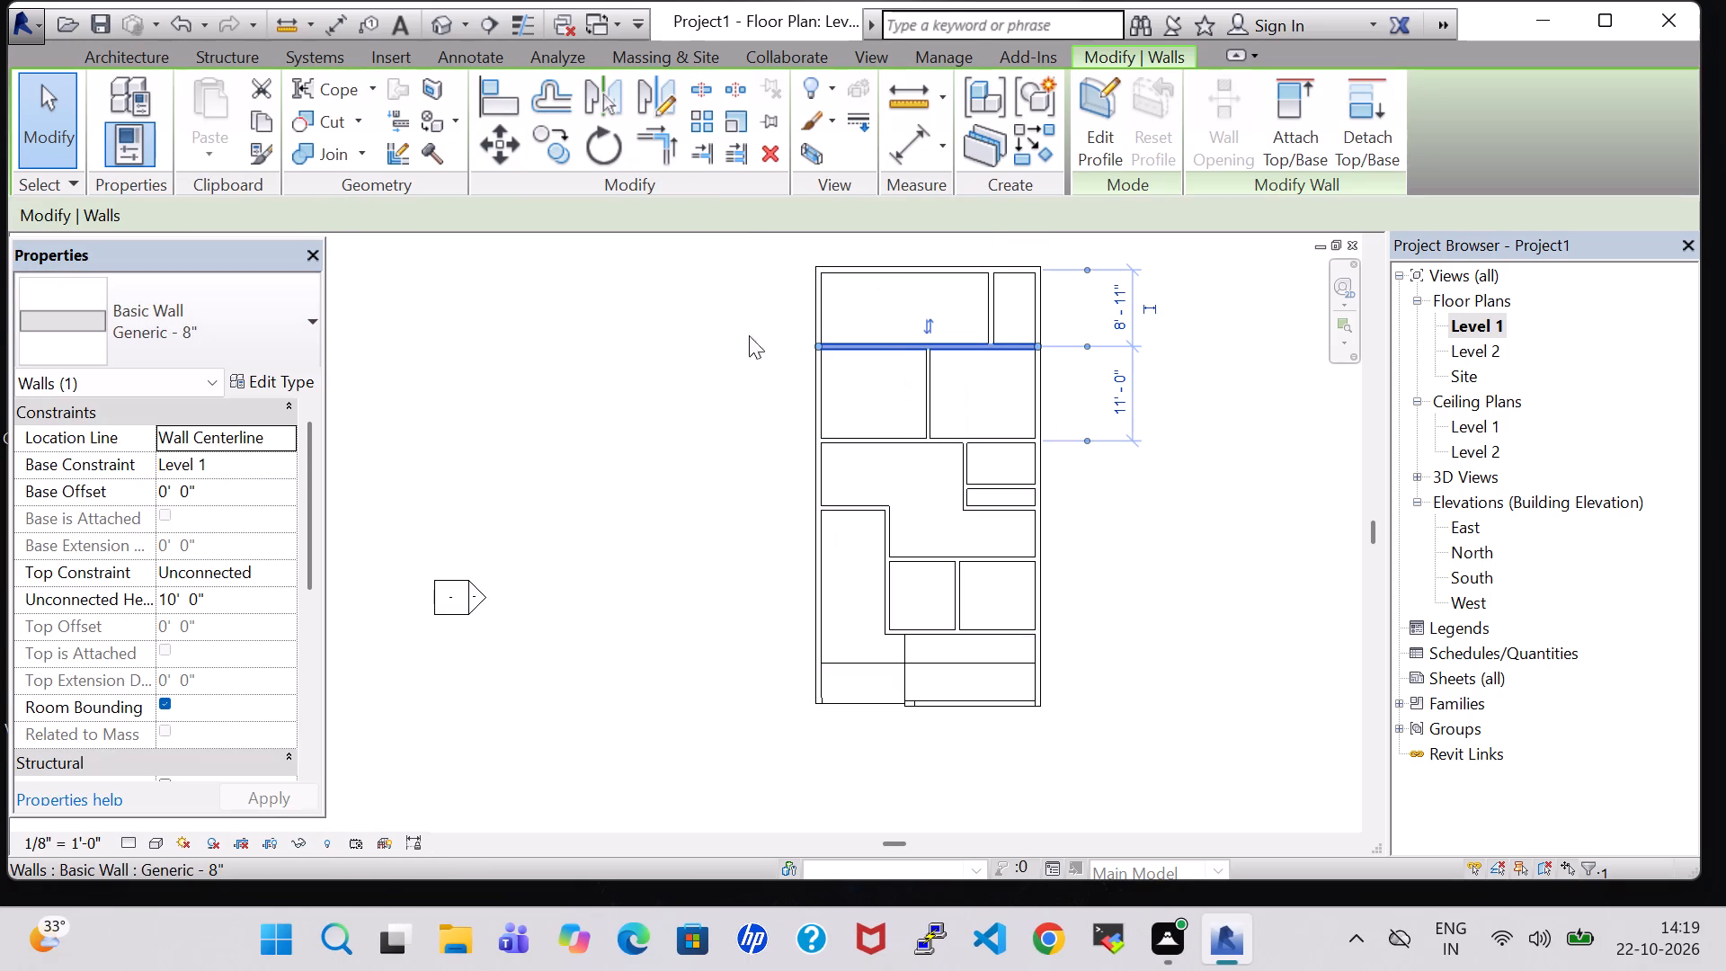
{"action": "left_click", "coordinate": [282, 286]}
{"action": "left_click", "coordinate": [164, 727]}
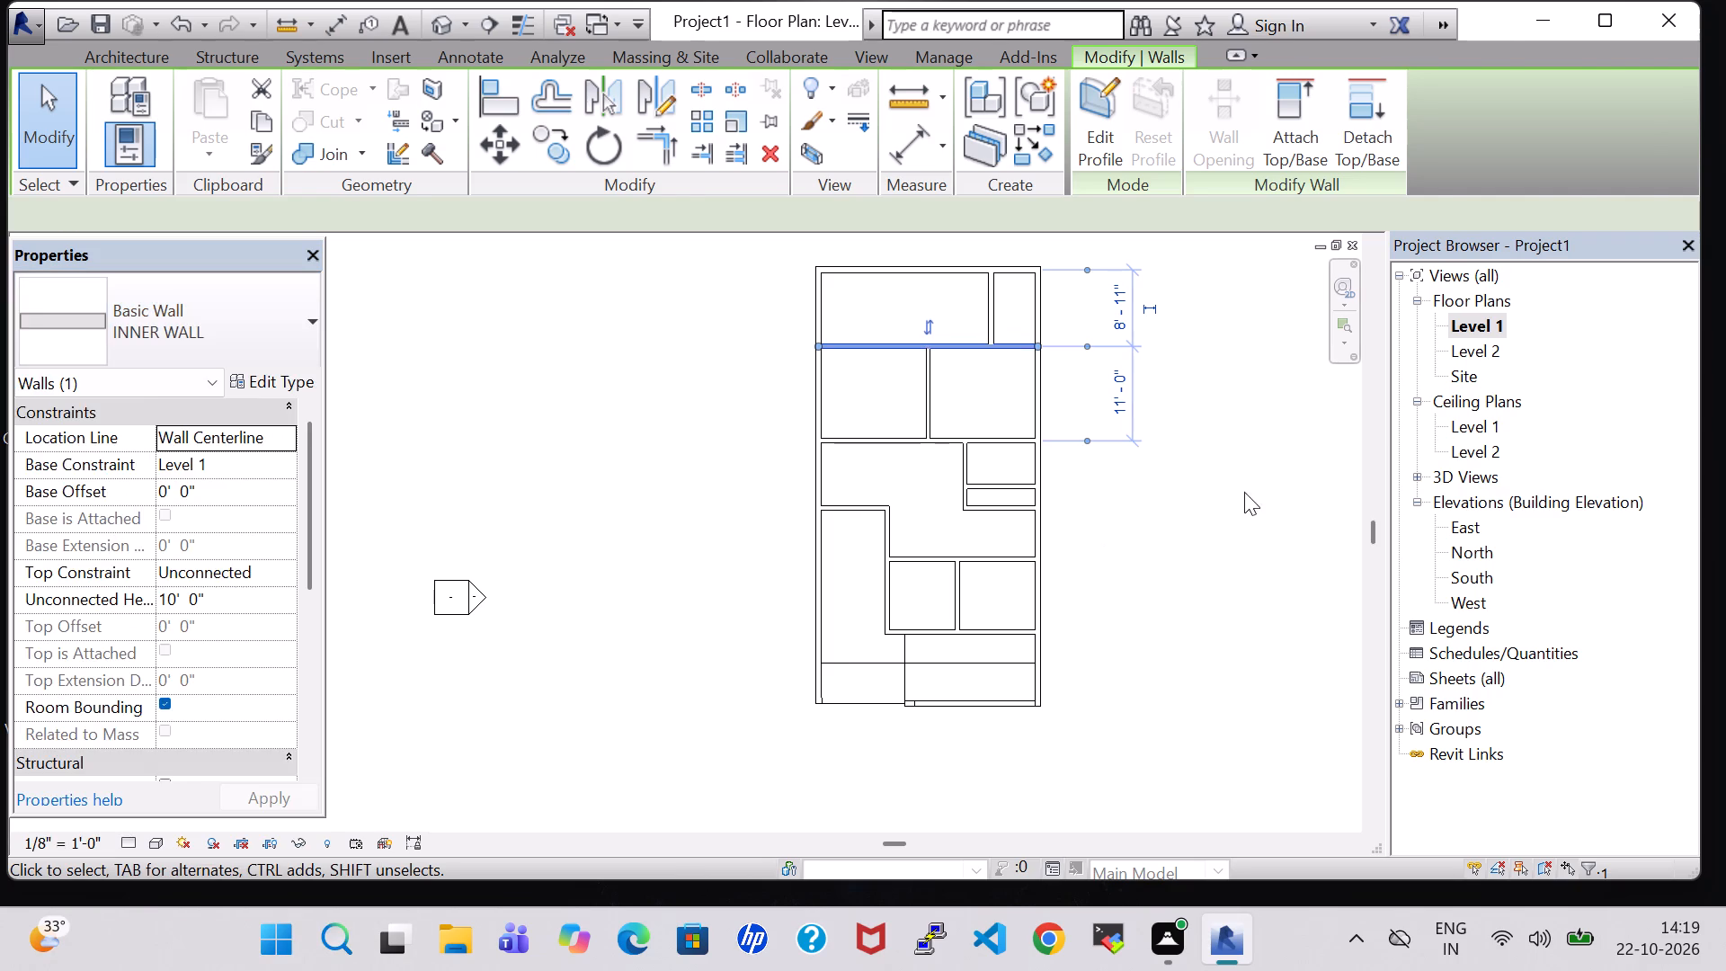
{"action": "left_click", "coordinate": [1244, 492]}
{"action": "left_click", "coordinate": [987, 309]}
{"action": "left_click", "coordinate": [236, 313]}
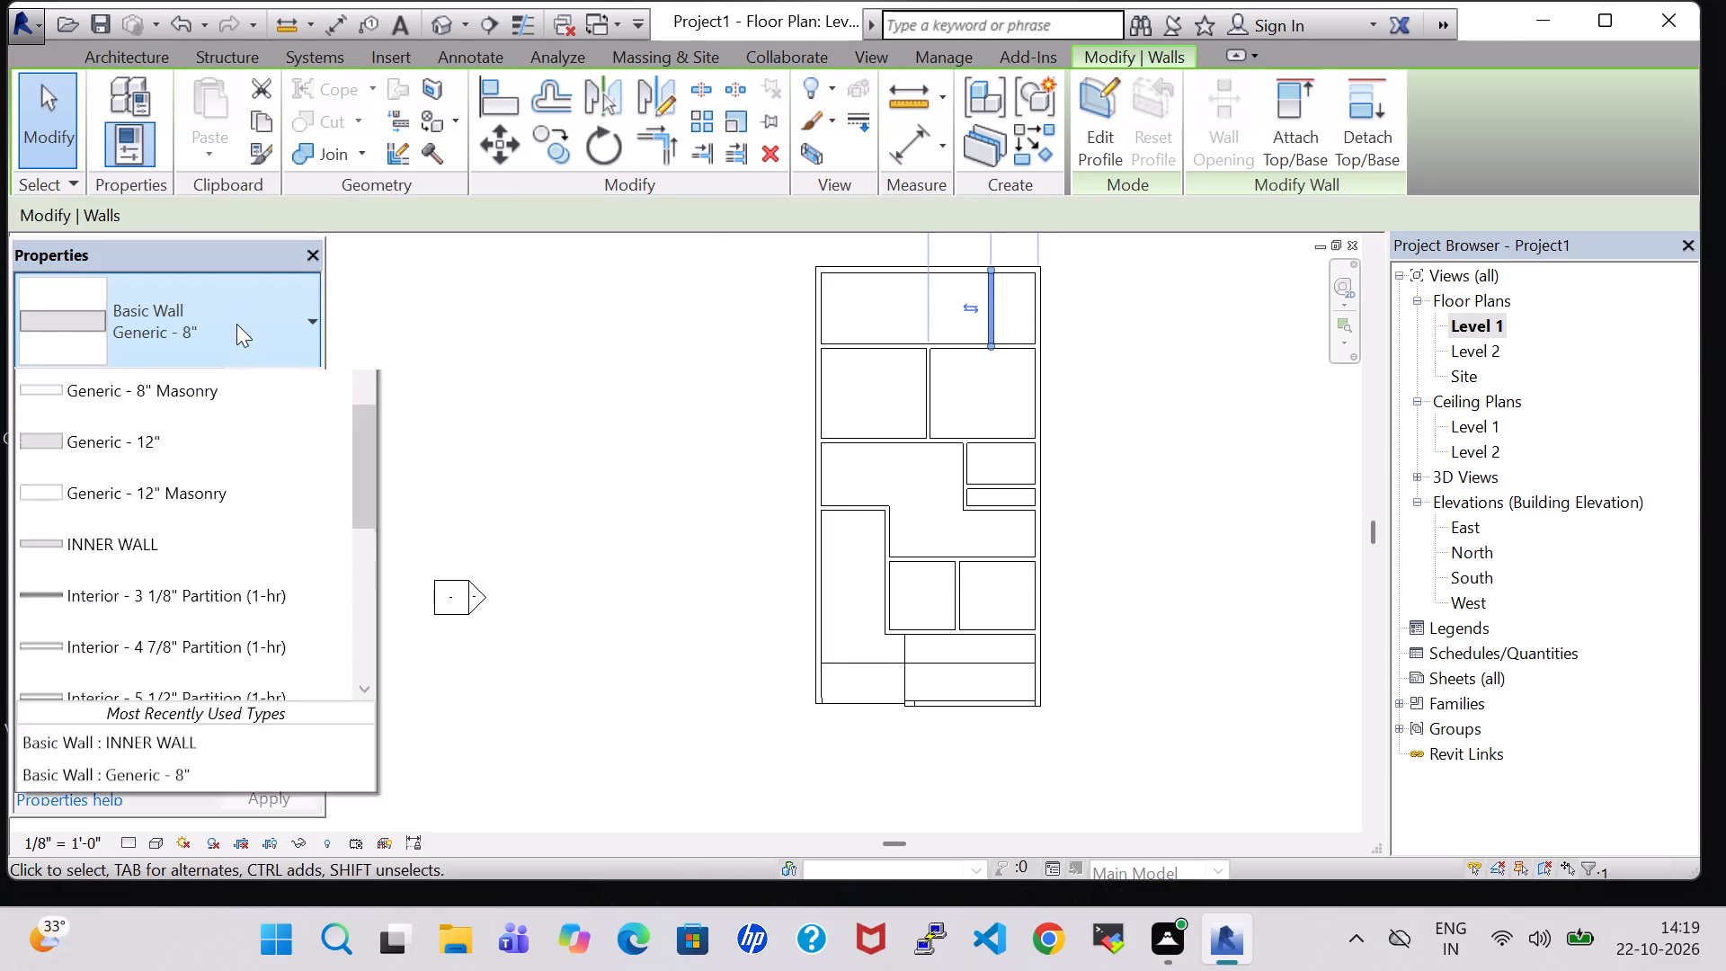
{"action": "left_click", "coordinate": [156, 716]}
{"action": "left_click", "coordinate": [1243, 480]}
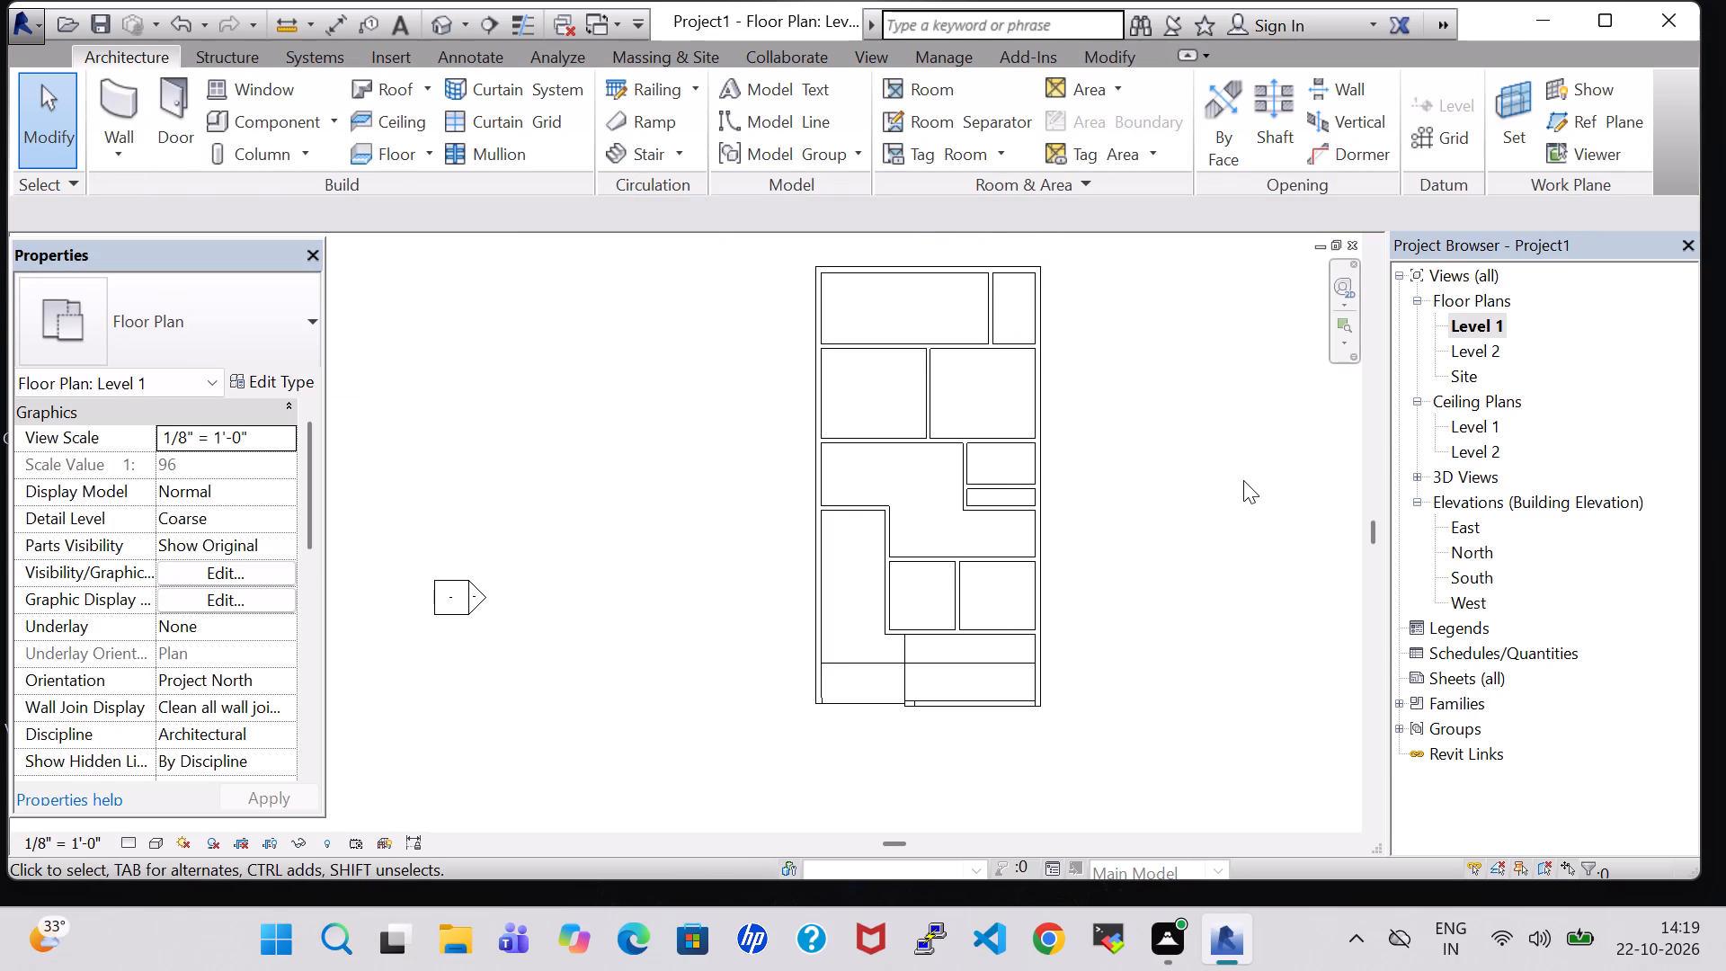
Check the wall type of each interior partition across the plan and of the short south wall piece.
{"action": "left_click", "coordinate": [973, 439]}
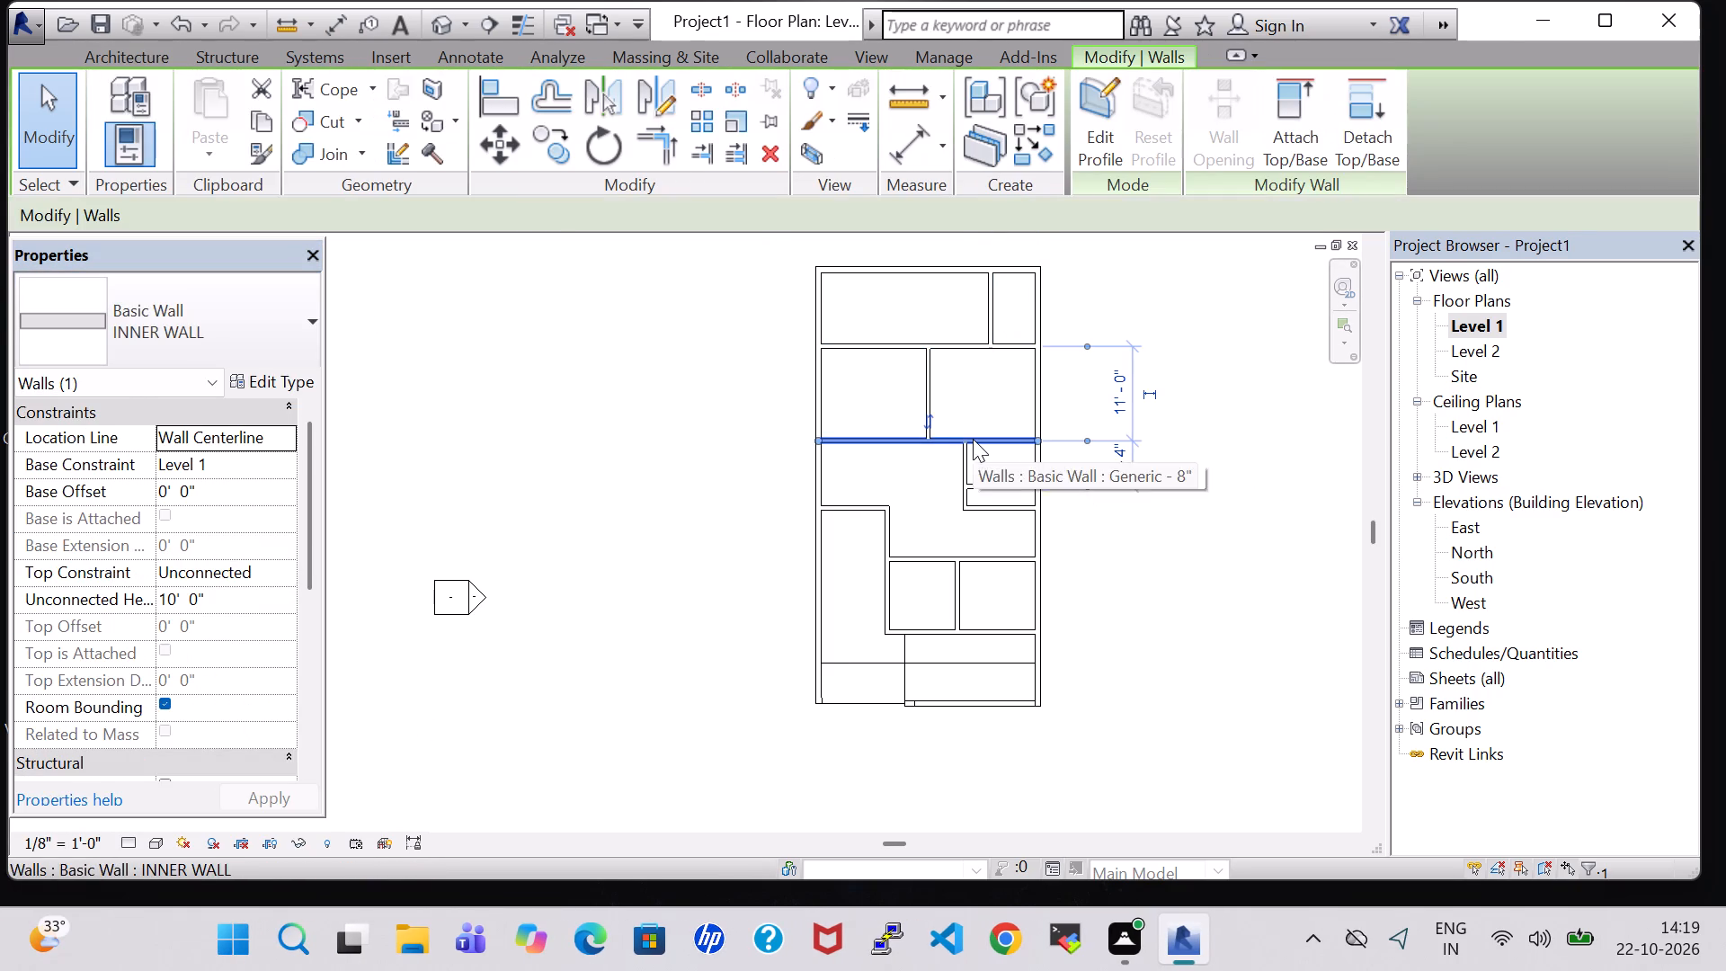
{"action": "left_click", "coordinate": [992, 320]}
{"action": "left_click", "coordinate": [933, 384]}
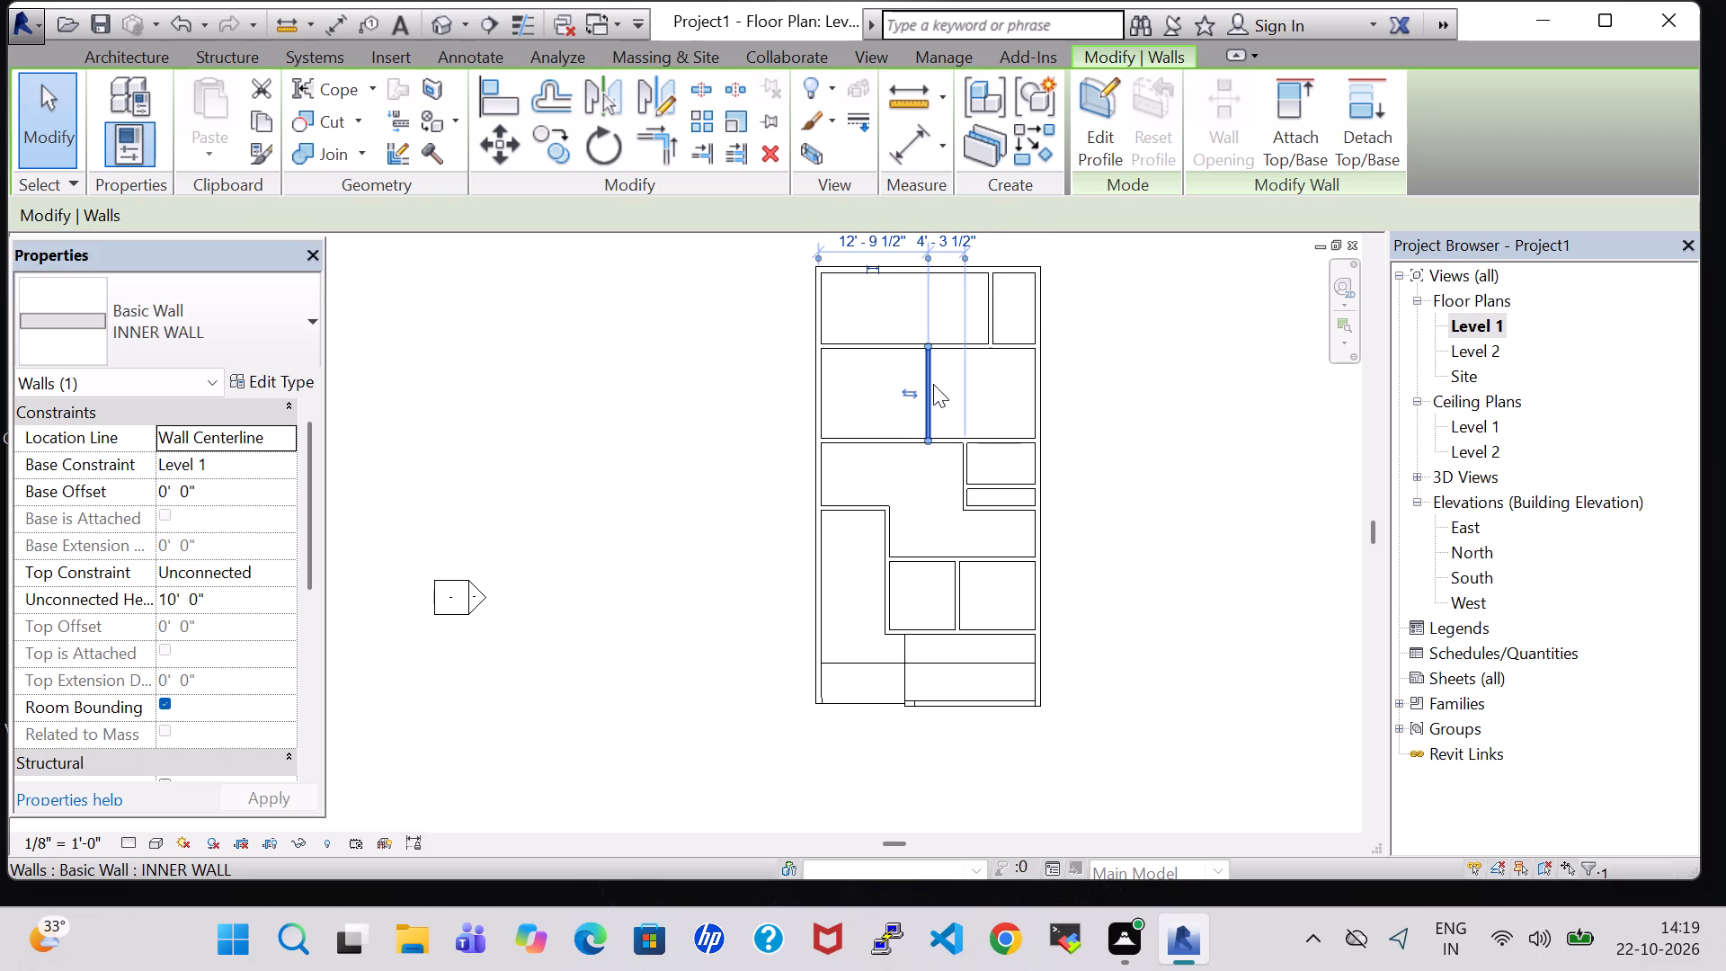
{"action": "left_click", "coordinate": [956, 346]}
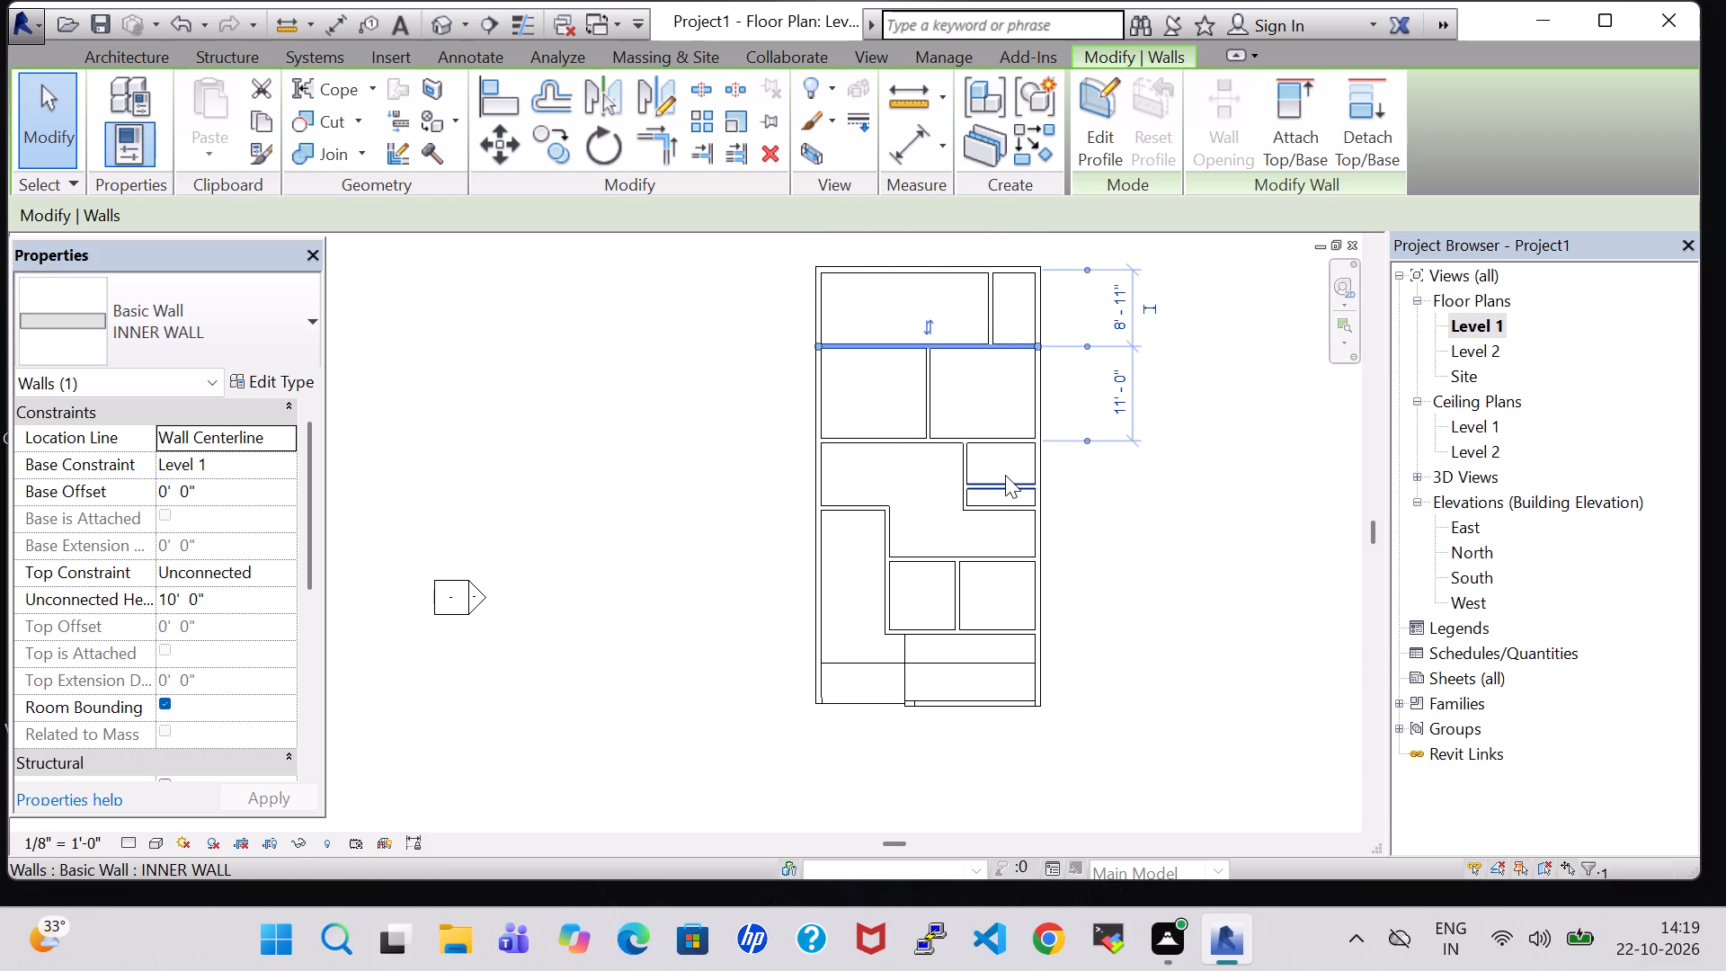
{"action": "left_click", "coordinate": [1005, 477]}
{"action": "left_click", "coordinate": [958, 462]}
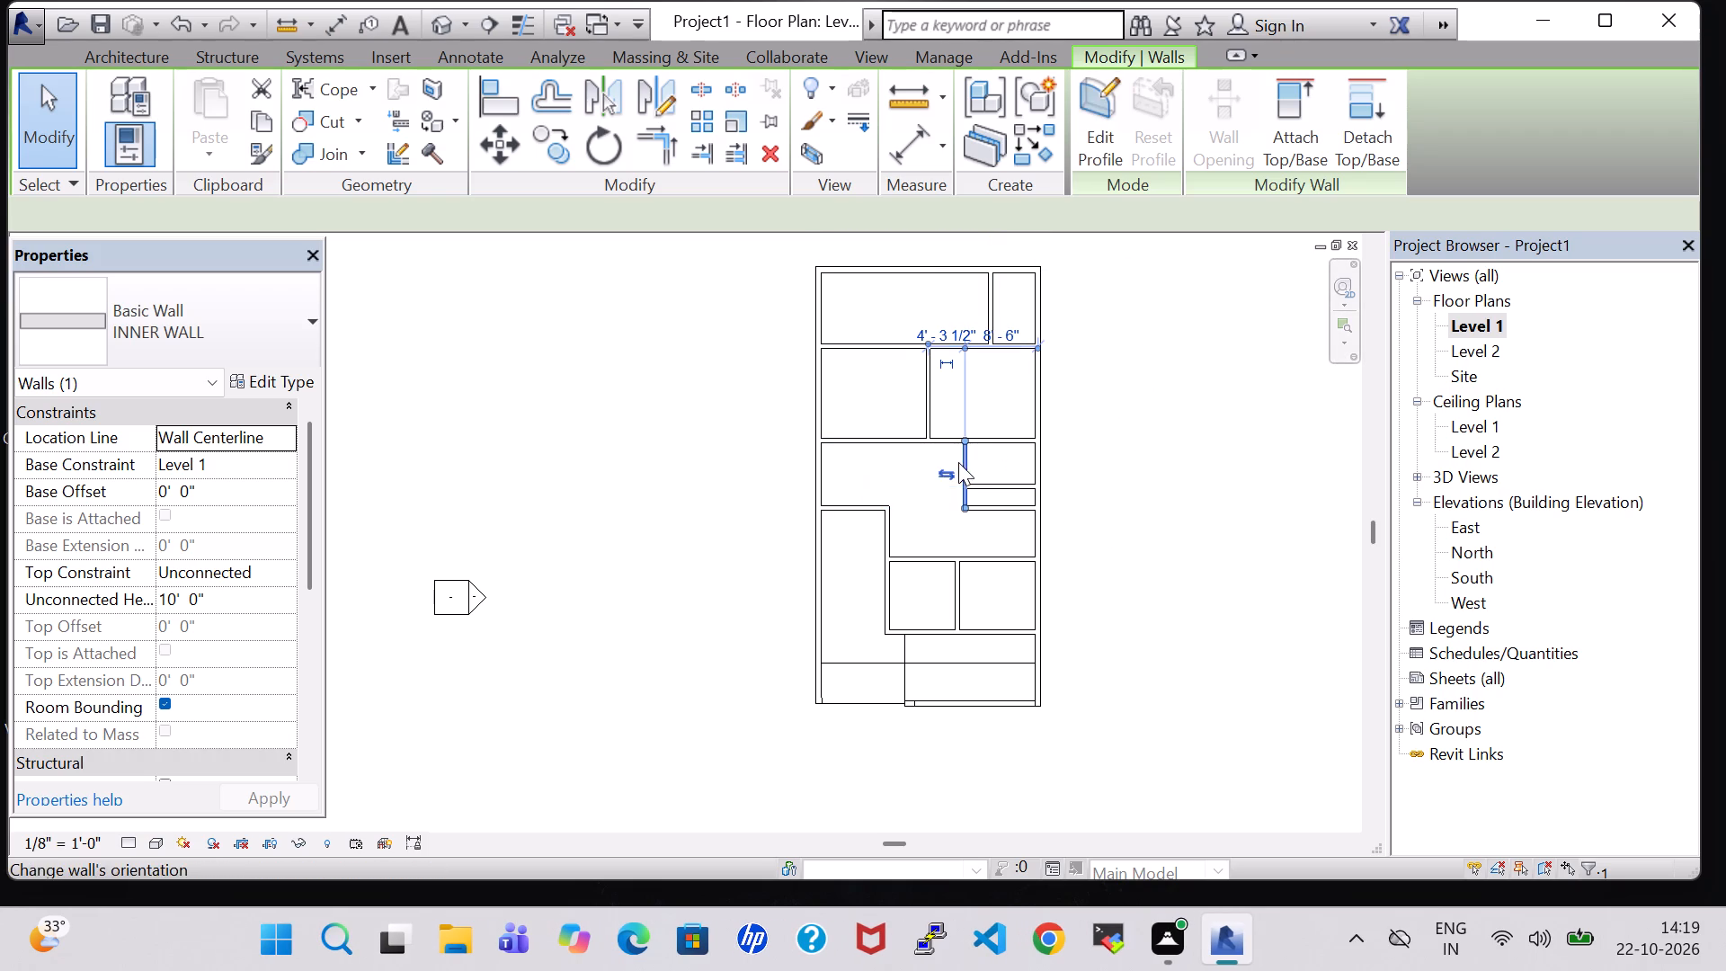
{"action": "left_click", "coordinate": [1010, 511]}
{"action": "left_click", "coordinate": [1223, 509]}
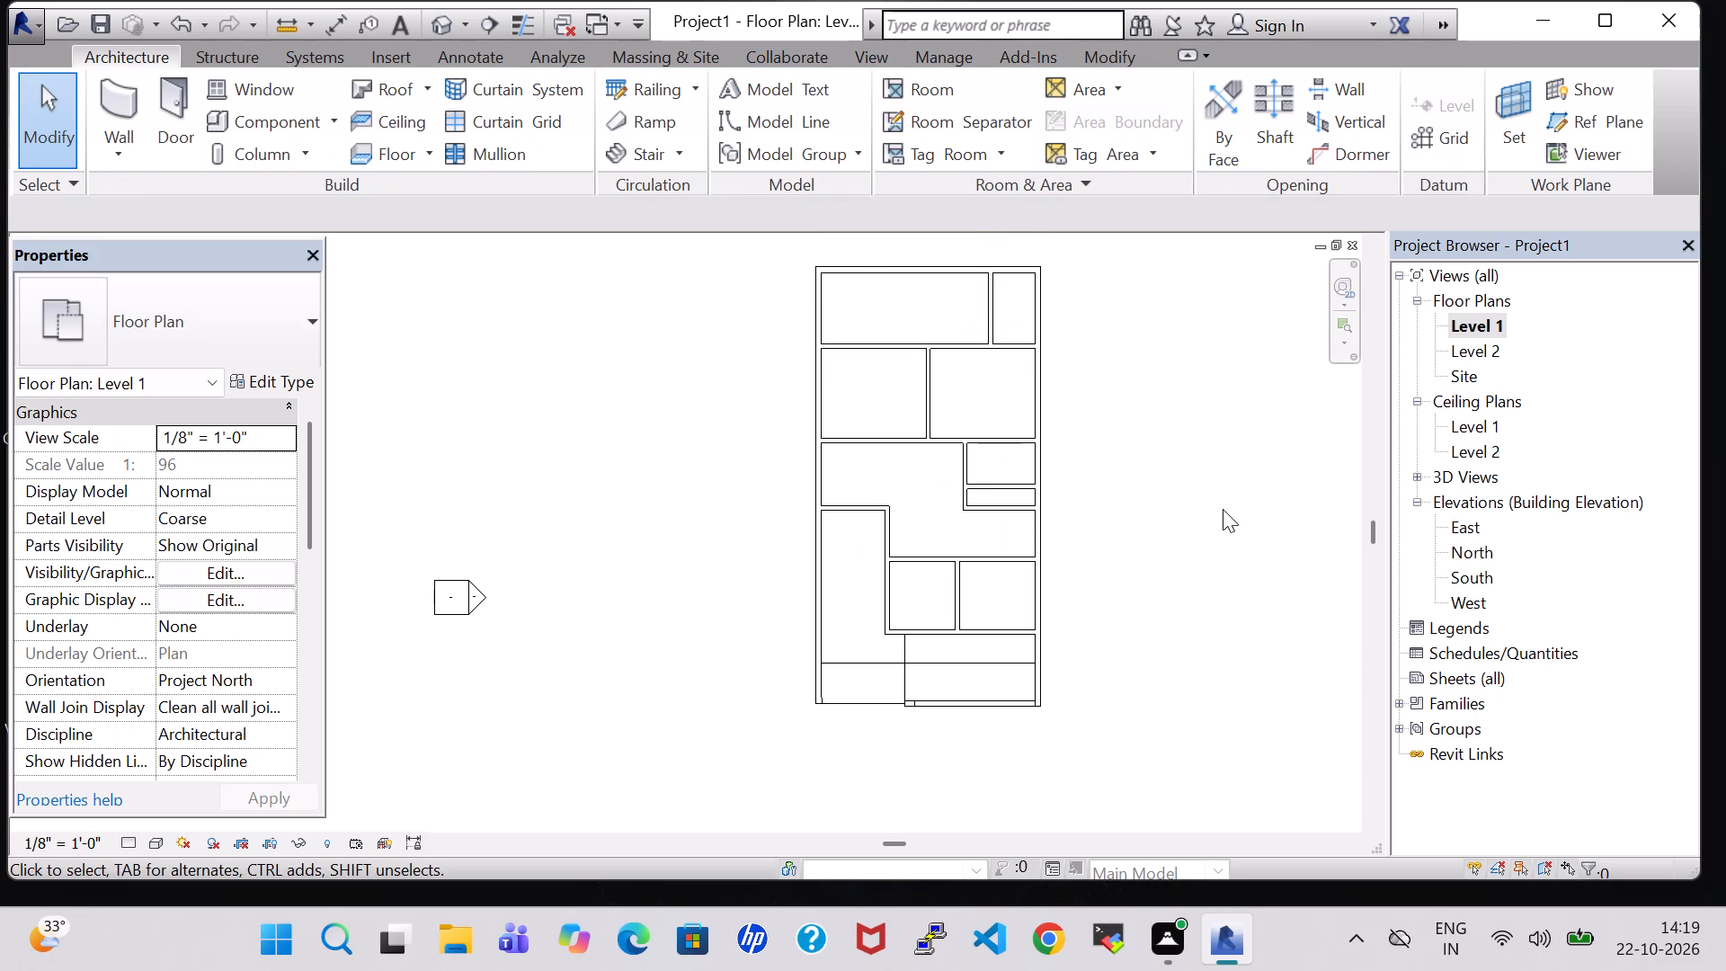
{"action": "left_click", "coordinate": [866, 508]}
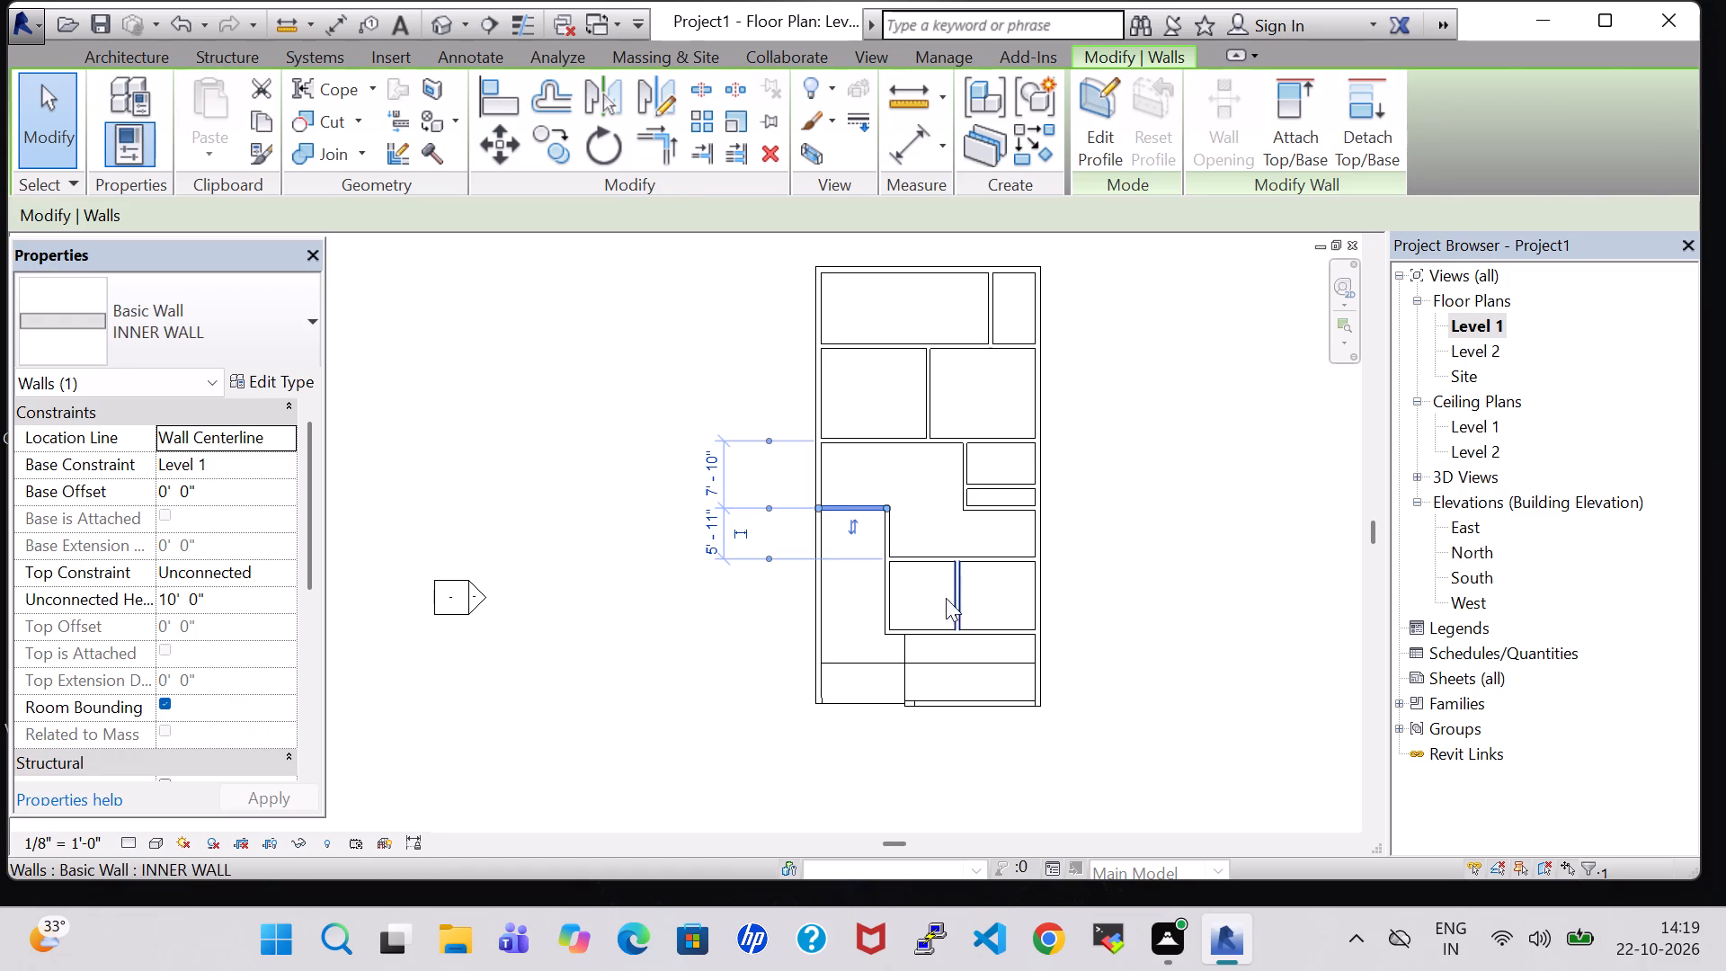
{"action": "left_click", "coordinate": [1172, 624]}
{"action": "left_click", "coordinate": [889, 600]}
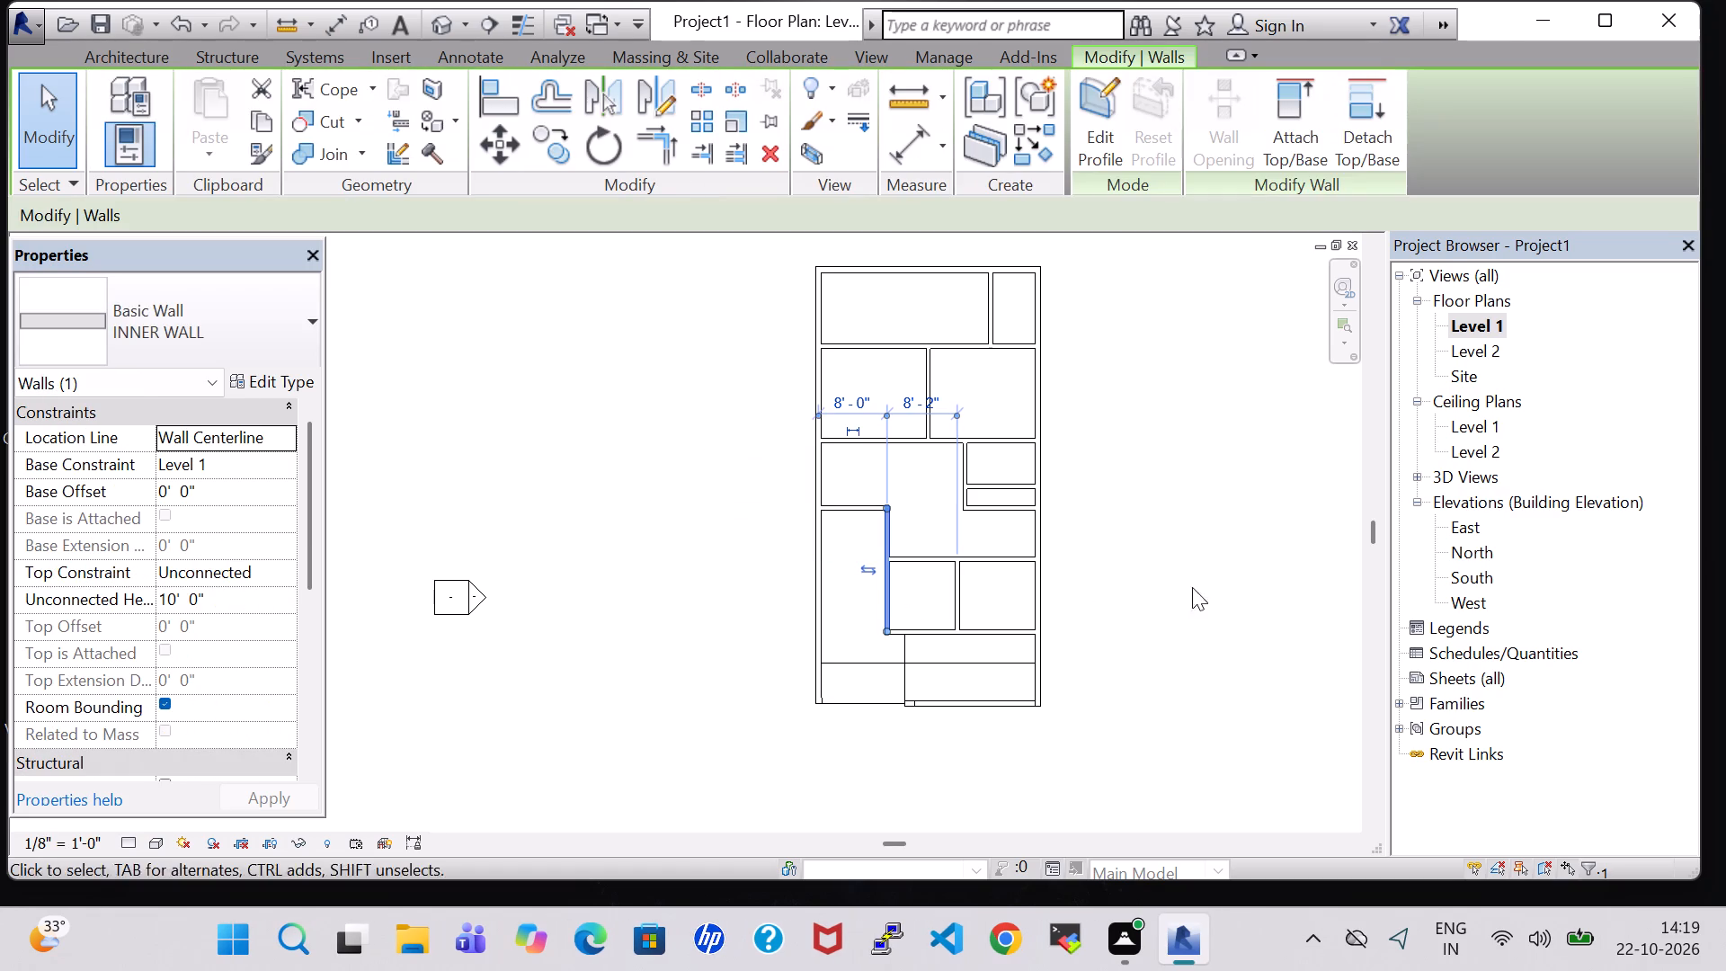
{"action": "left_click", "coordinate": [992, 566]}
{"action": "left_click", "coordinate": [956, 606]}
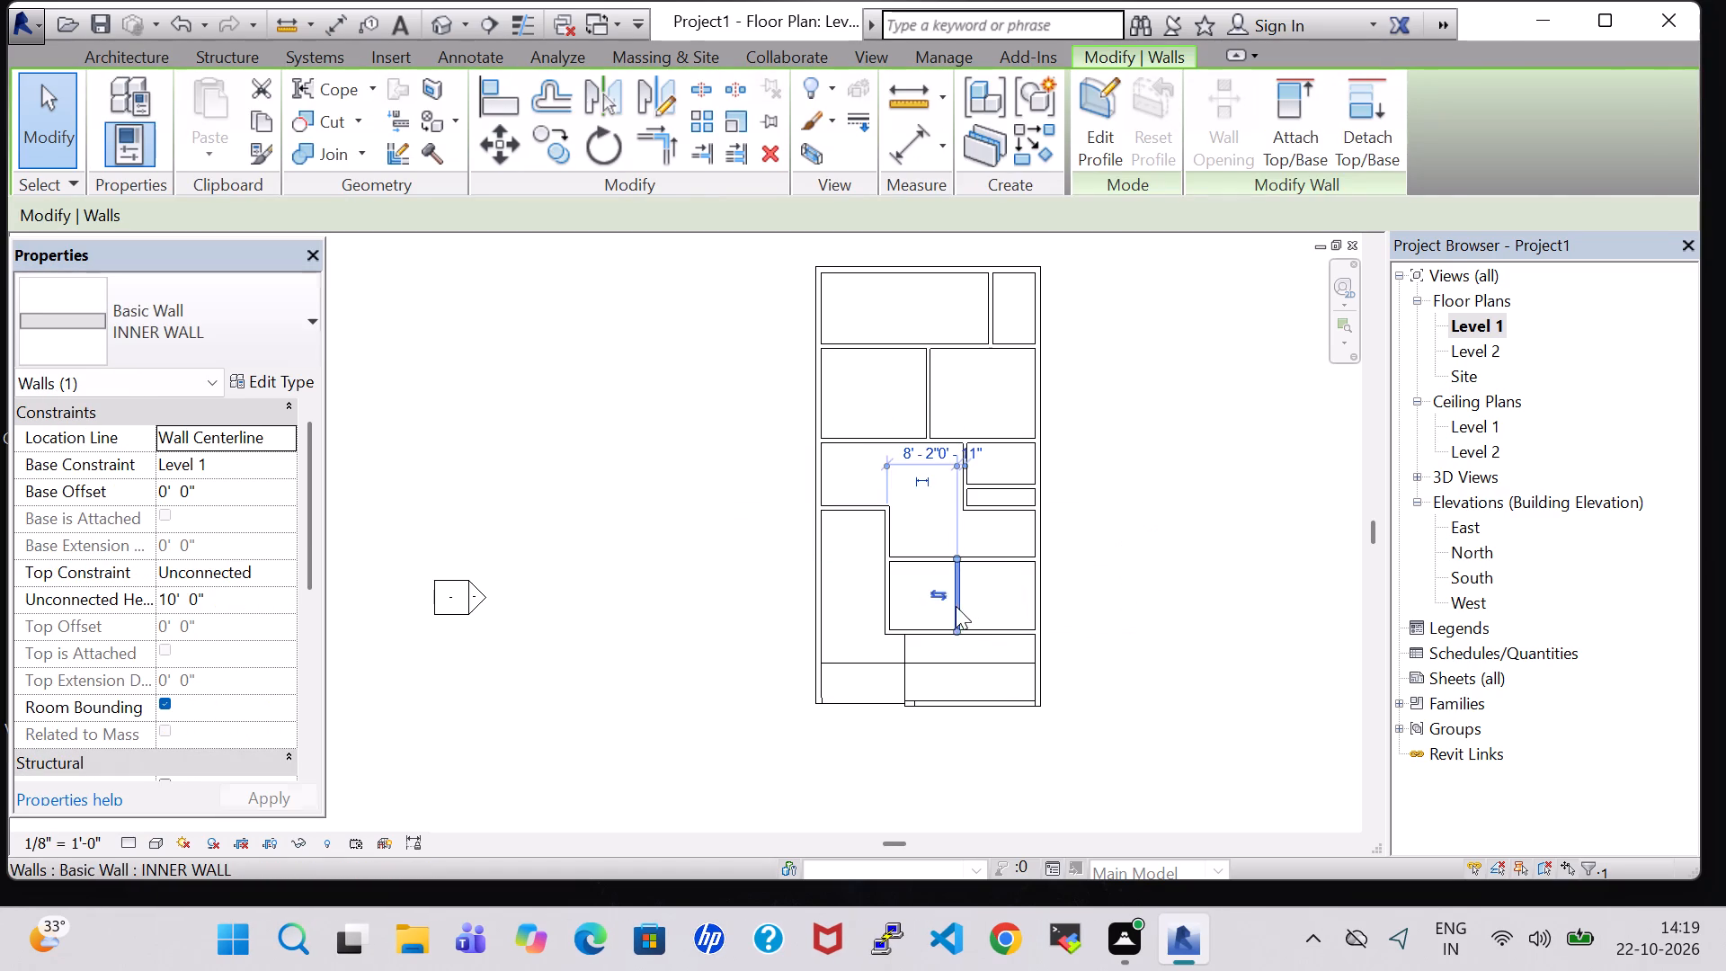
{"action": "left_click", "coordinate": [1189, 592]}
{"action": "left_click", "coordinate": [1010, 623]}
{"action": "left_click", "coordinate": [1145, 612]}
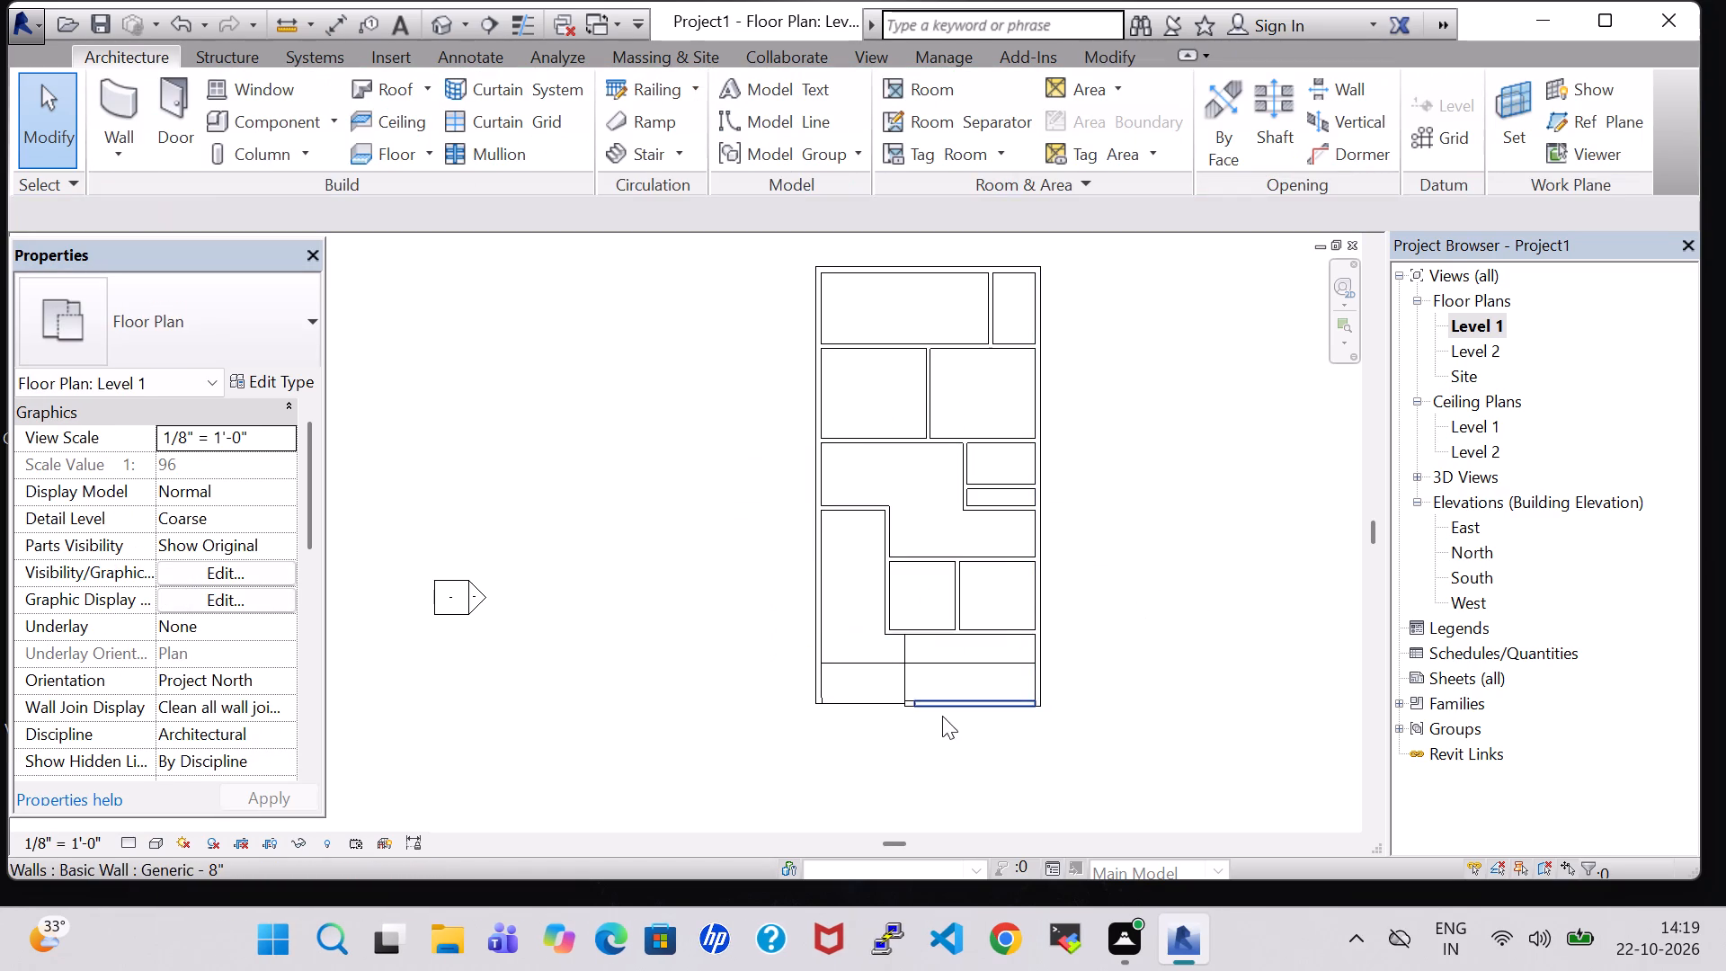
{"action": "left_click", "coordinate": [900, 701]}
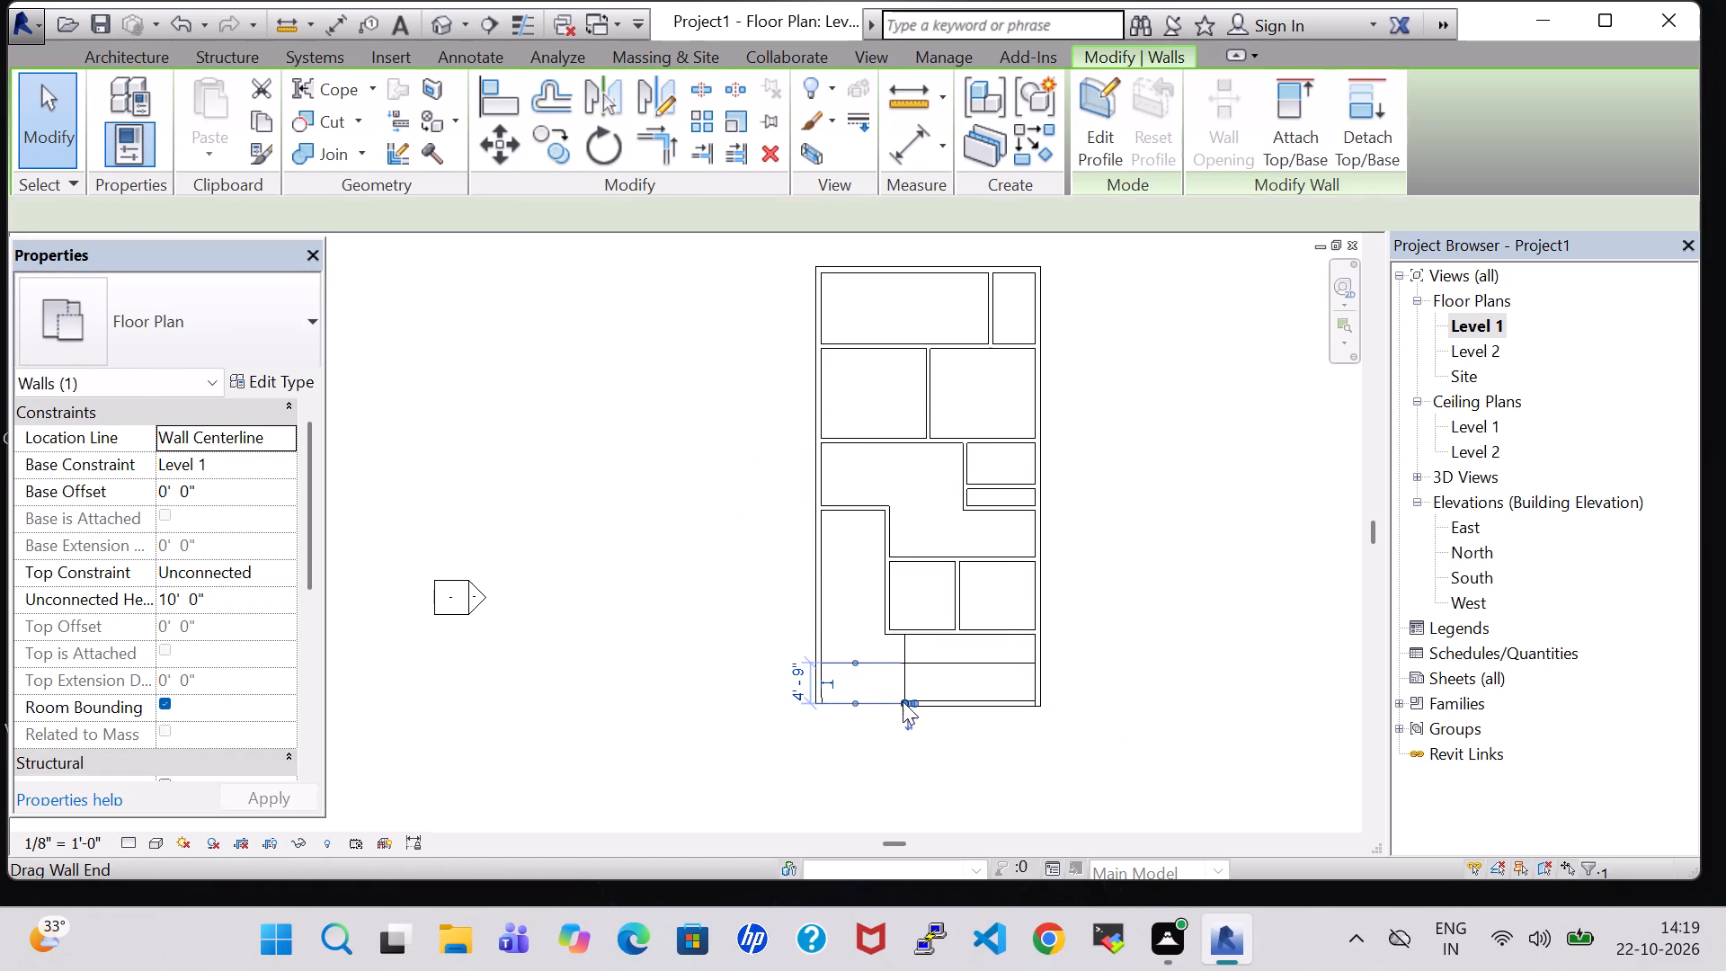
{"action": "left_click", "coordinate": [1165, 646]}
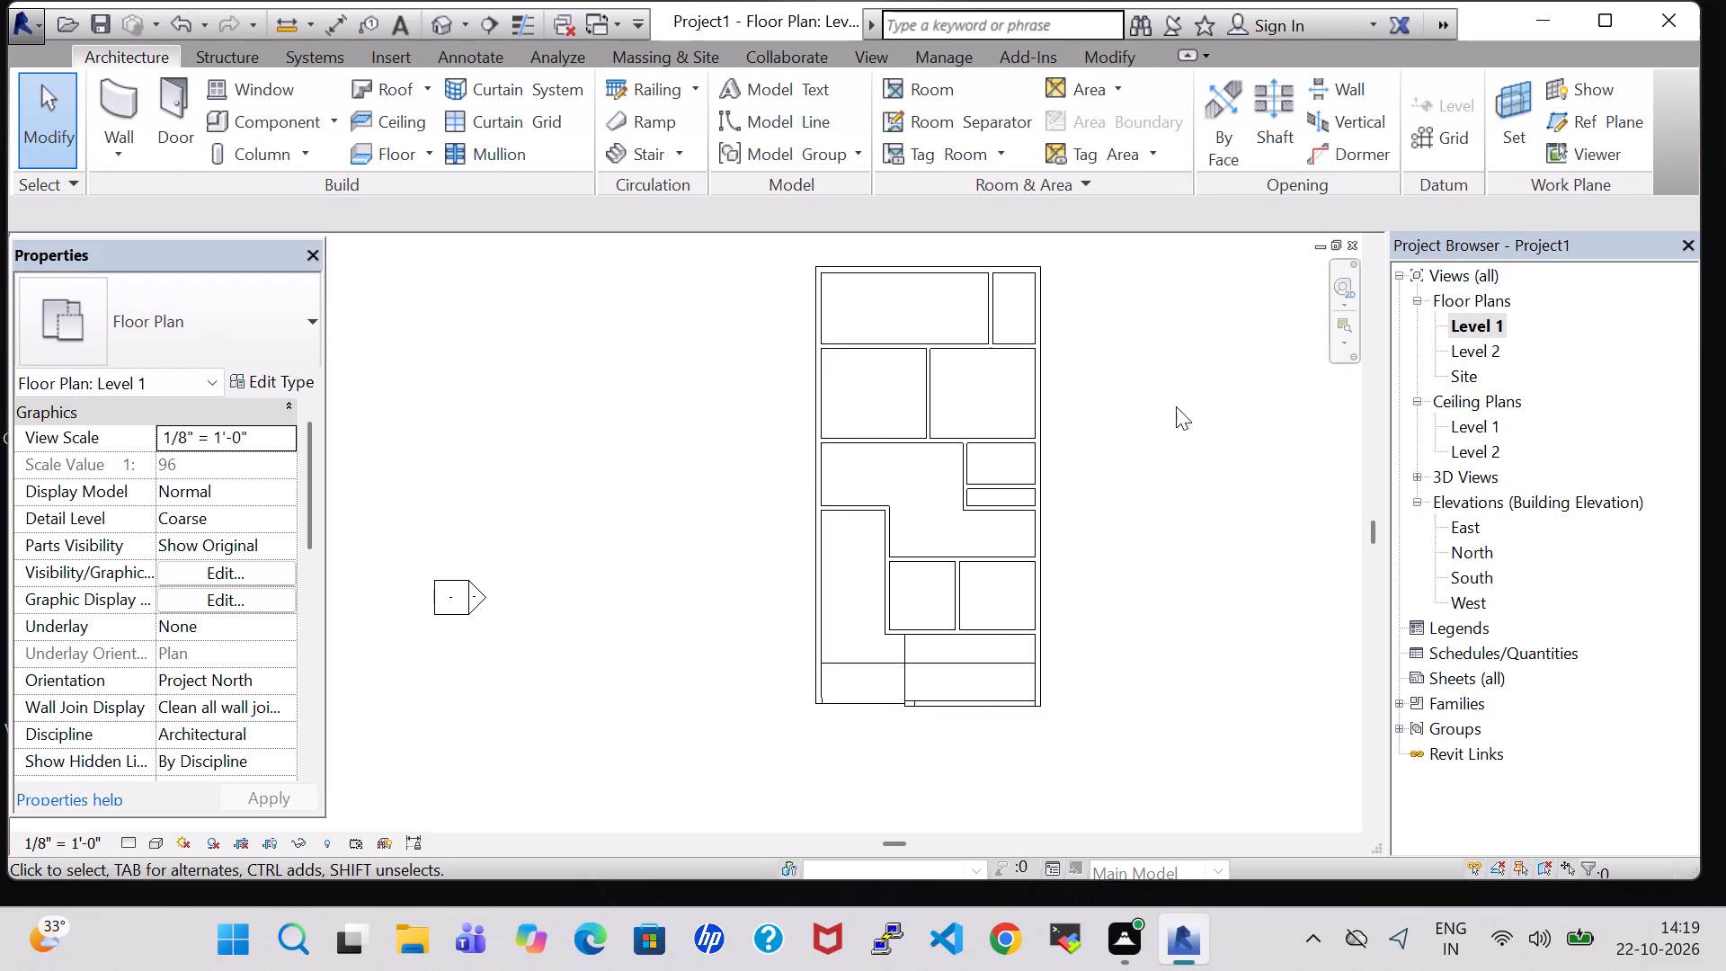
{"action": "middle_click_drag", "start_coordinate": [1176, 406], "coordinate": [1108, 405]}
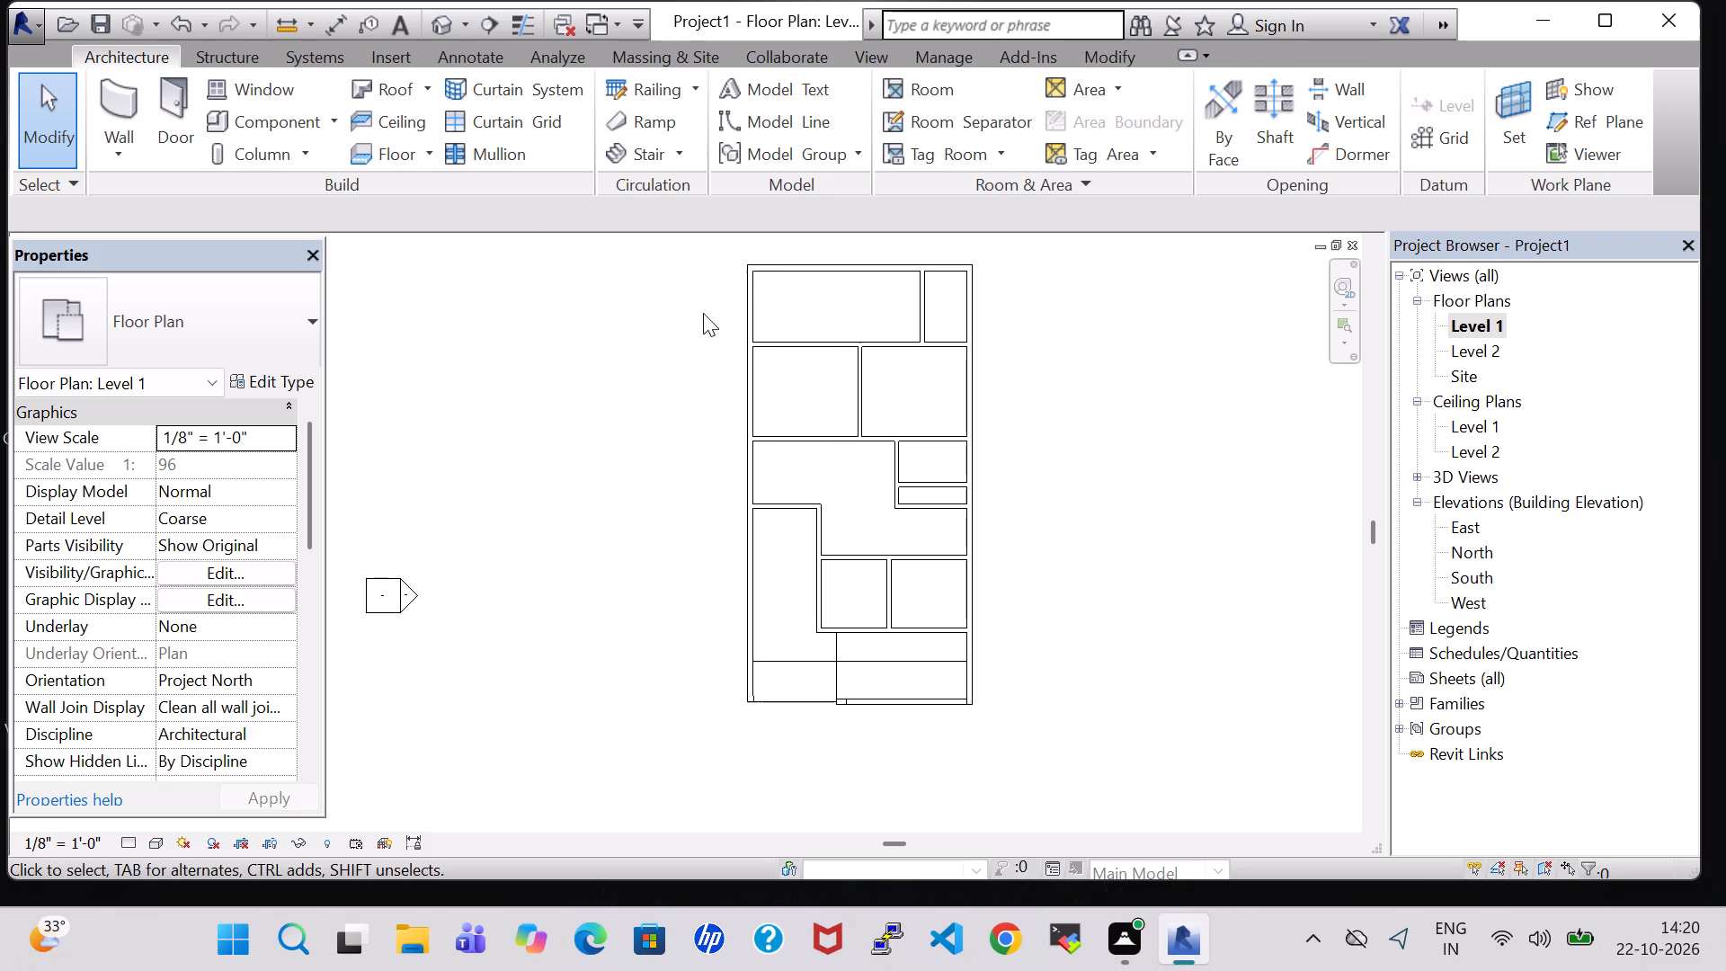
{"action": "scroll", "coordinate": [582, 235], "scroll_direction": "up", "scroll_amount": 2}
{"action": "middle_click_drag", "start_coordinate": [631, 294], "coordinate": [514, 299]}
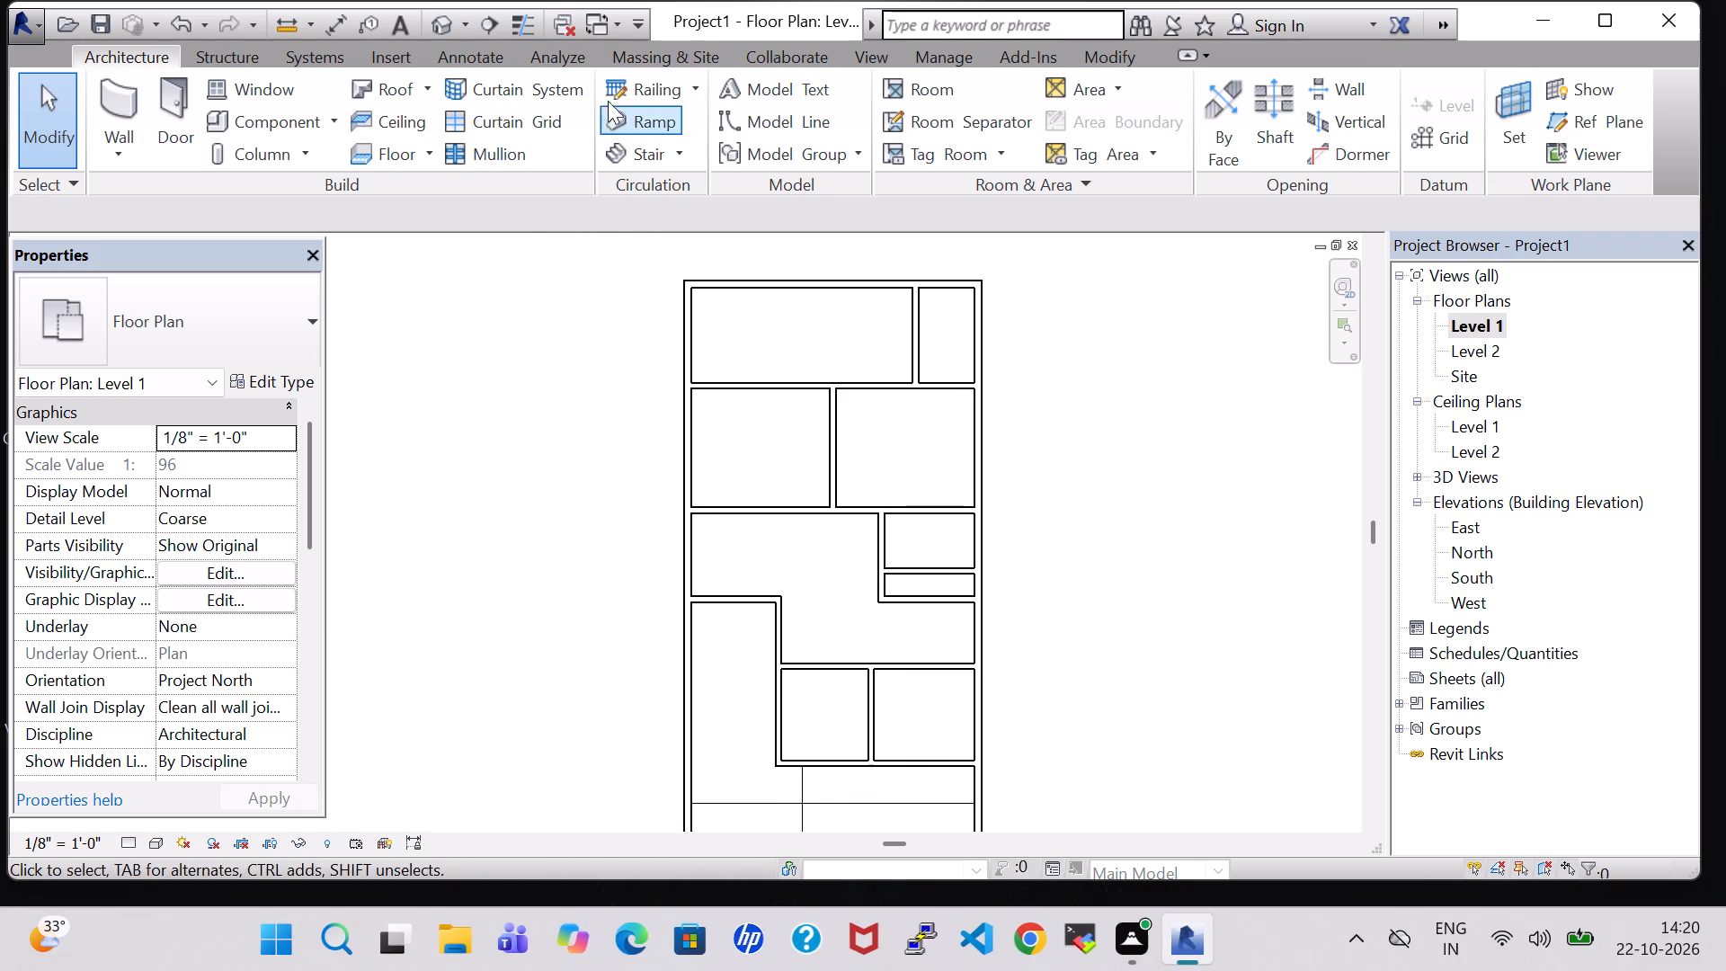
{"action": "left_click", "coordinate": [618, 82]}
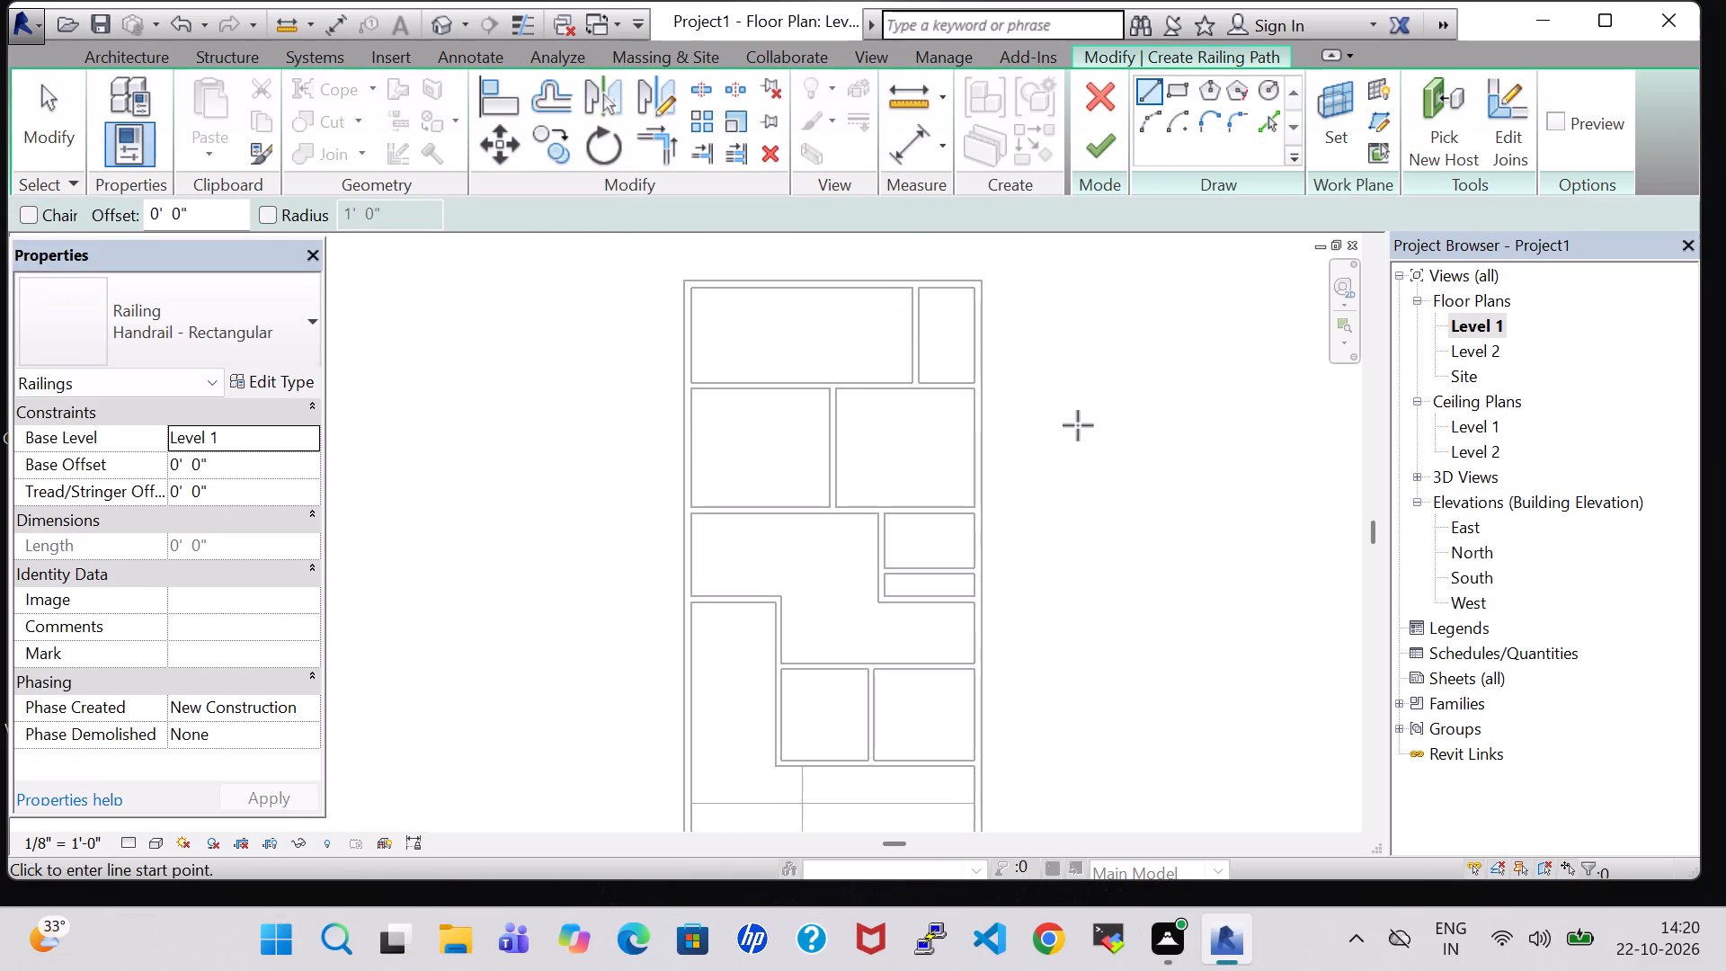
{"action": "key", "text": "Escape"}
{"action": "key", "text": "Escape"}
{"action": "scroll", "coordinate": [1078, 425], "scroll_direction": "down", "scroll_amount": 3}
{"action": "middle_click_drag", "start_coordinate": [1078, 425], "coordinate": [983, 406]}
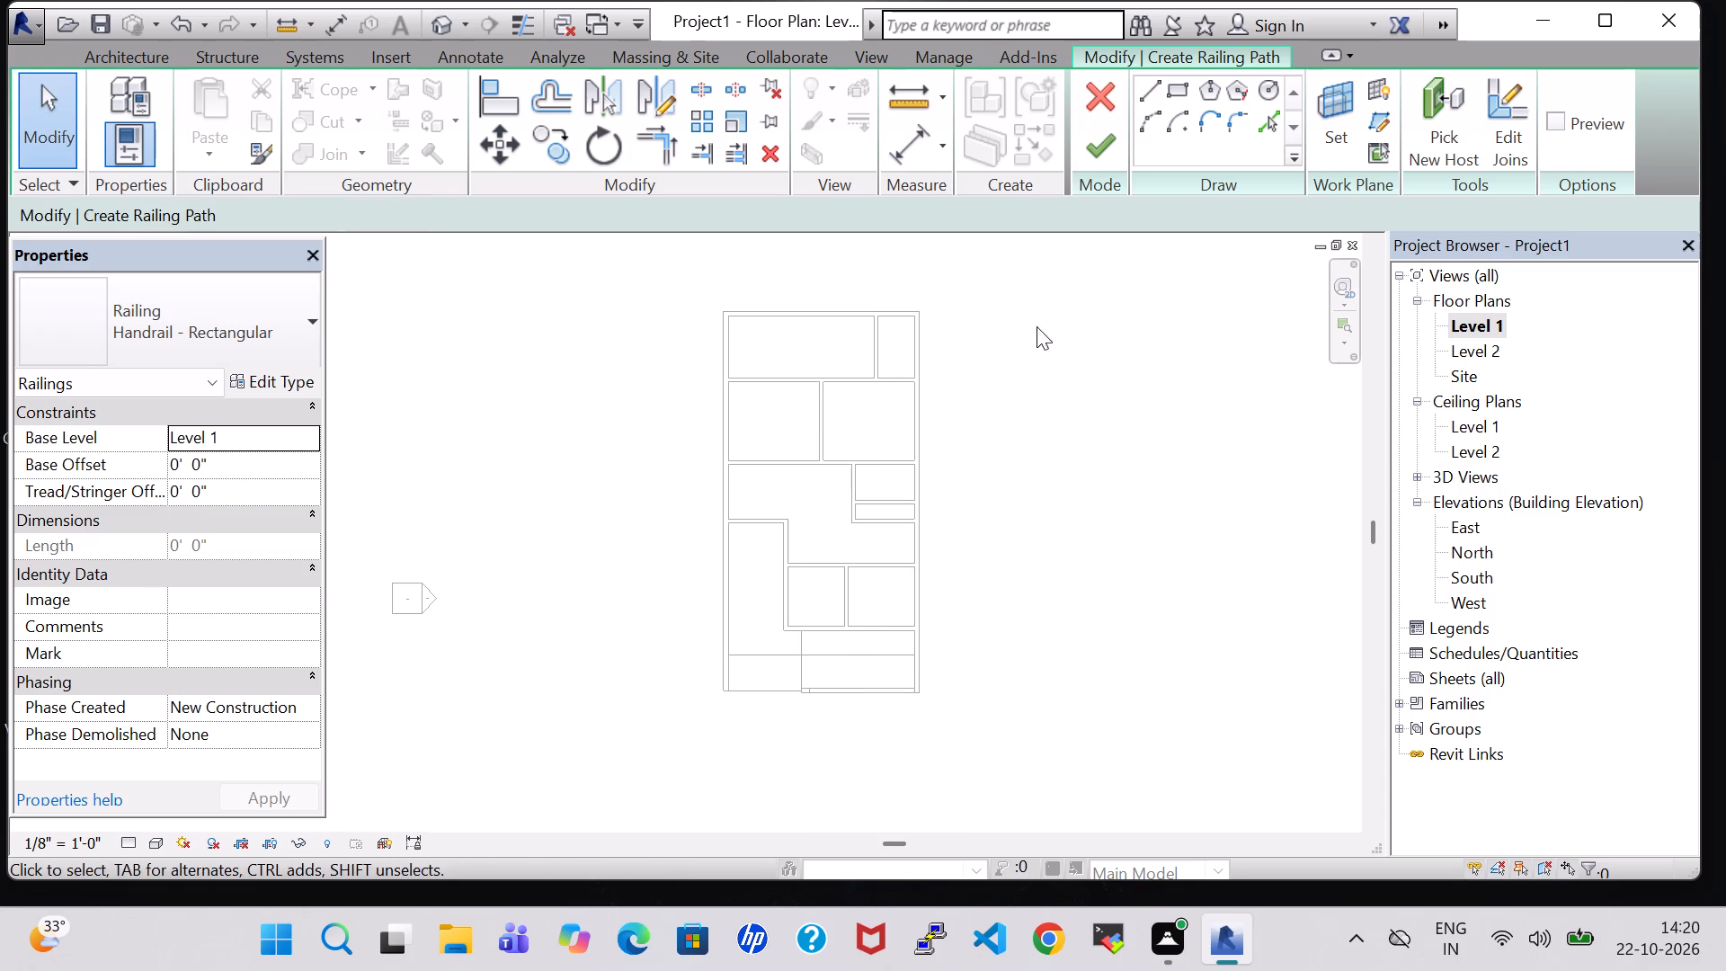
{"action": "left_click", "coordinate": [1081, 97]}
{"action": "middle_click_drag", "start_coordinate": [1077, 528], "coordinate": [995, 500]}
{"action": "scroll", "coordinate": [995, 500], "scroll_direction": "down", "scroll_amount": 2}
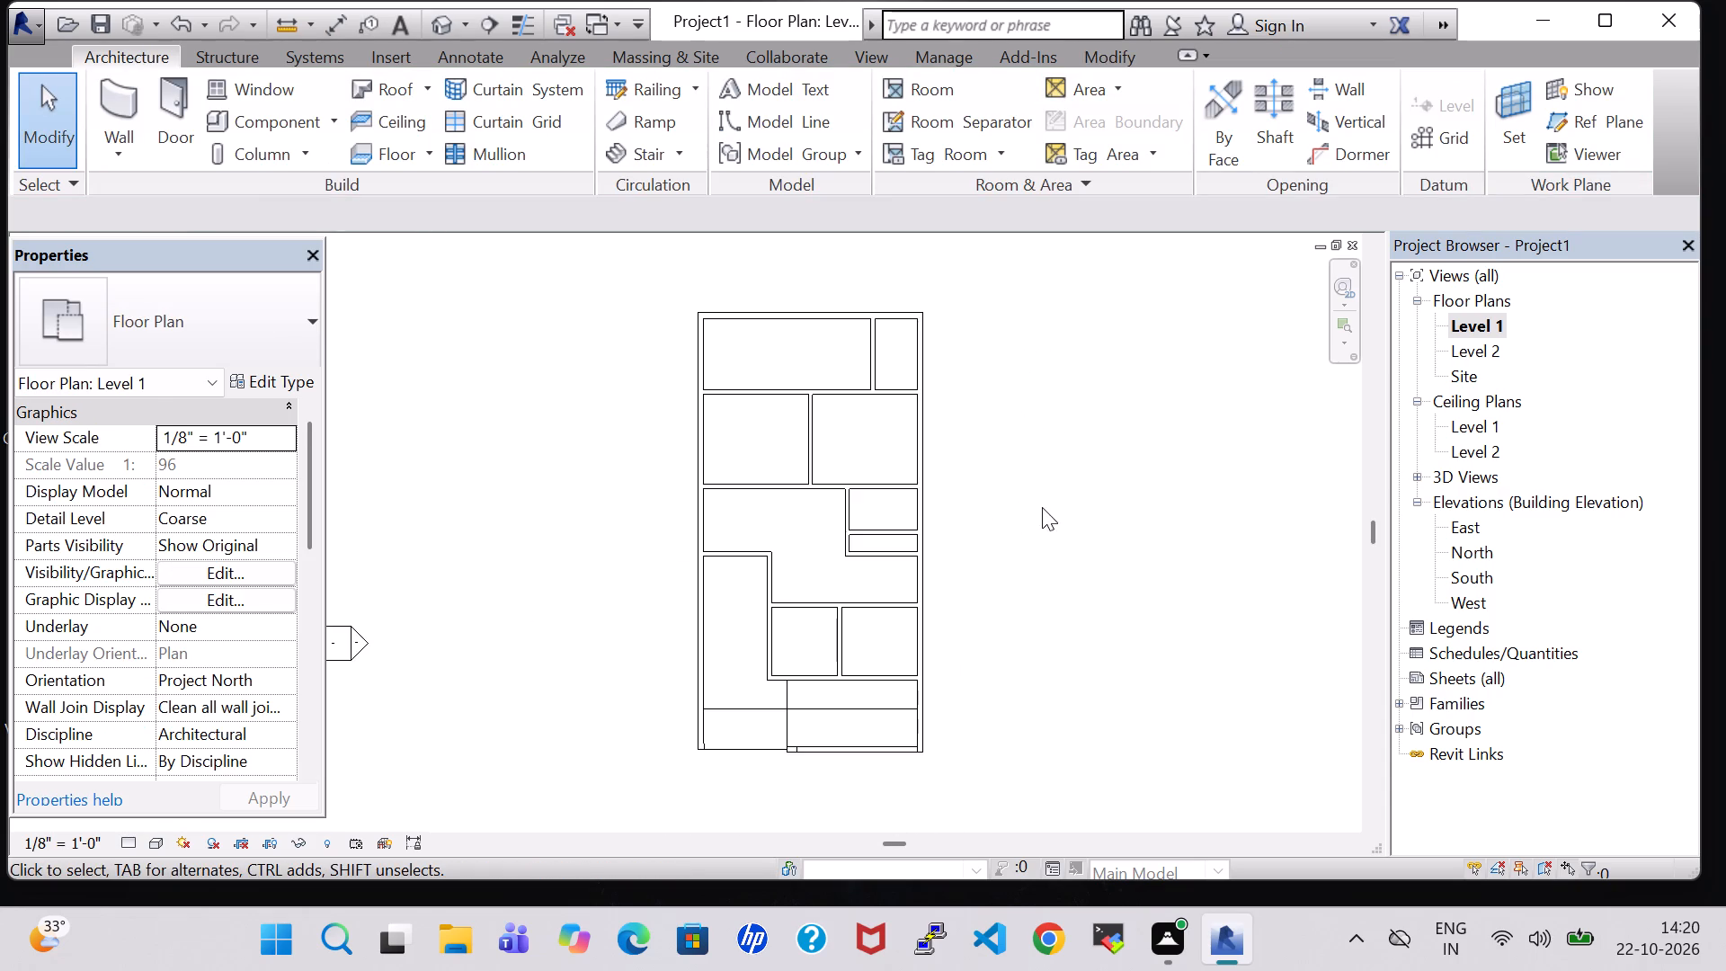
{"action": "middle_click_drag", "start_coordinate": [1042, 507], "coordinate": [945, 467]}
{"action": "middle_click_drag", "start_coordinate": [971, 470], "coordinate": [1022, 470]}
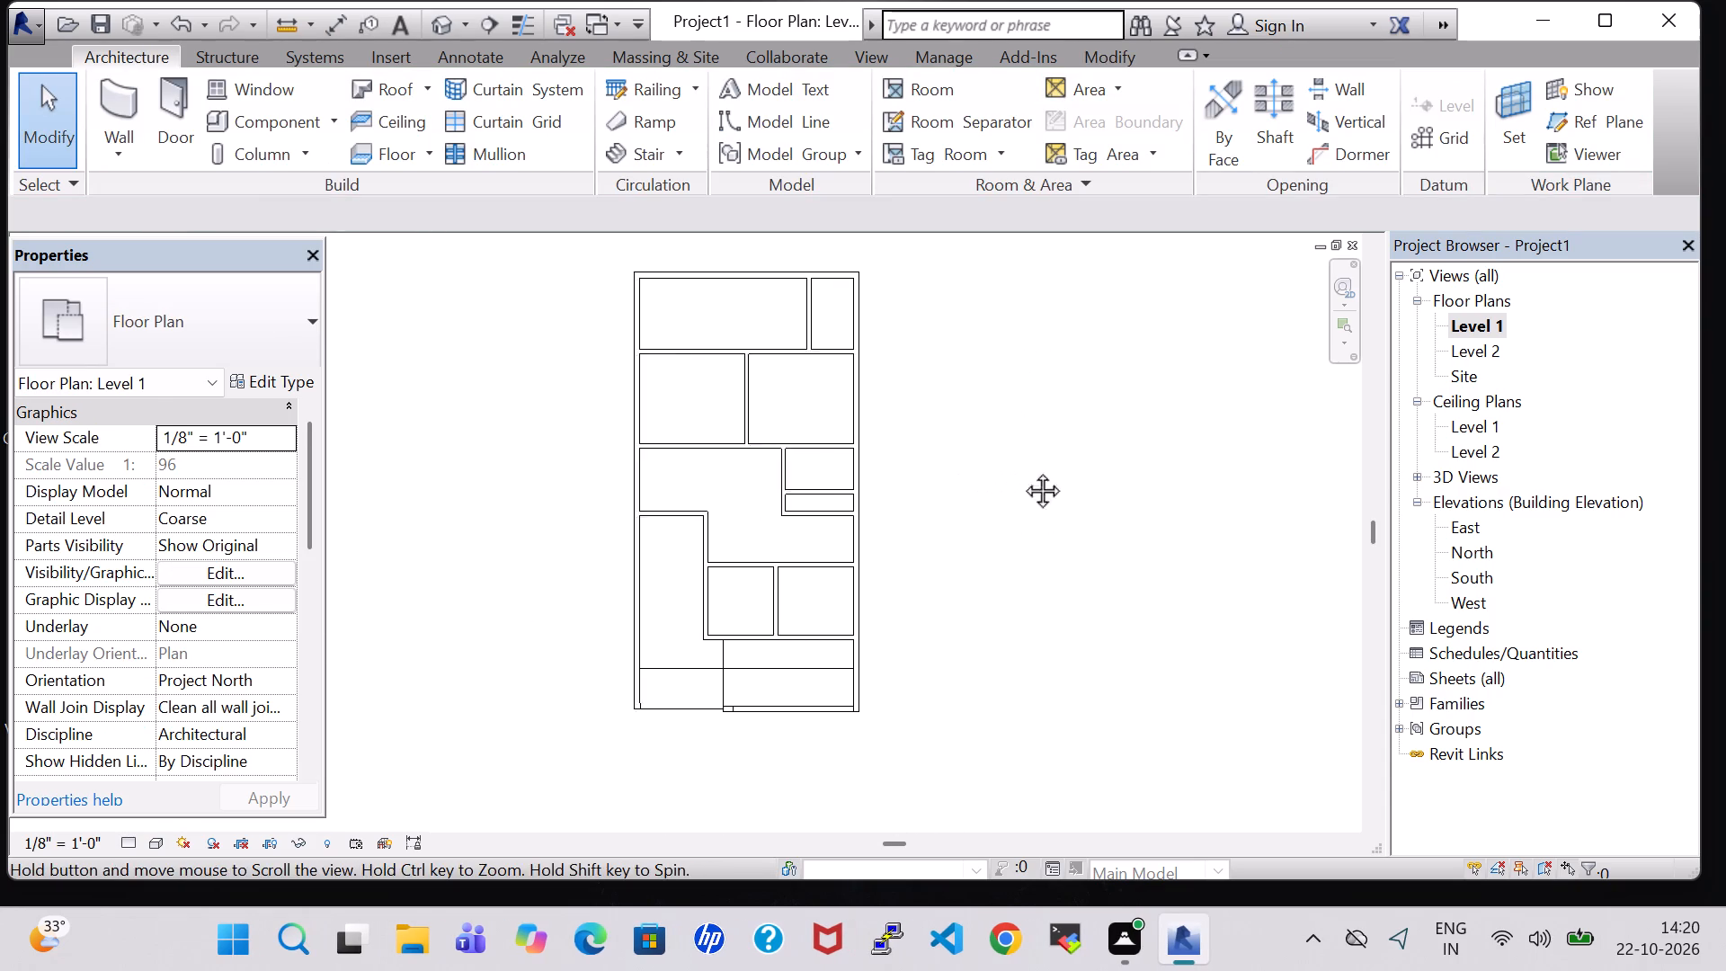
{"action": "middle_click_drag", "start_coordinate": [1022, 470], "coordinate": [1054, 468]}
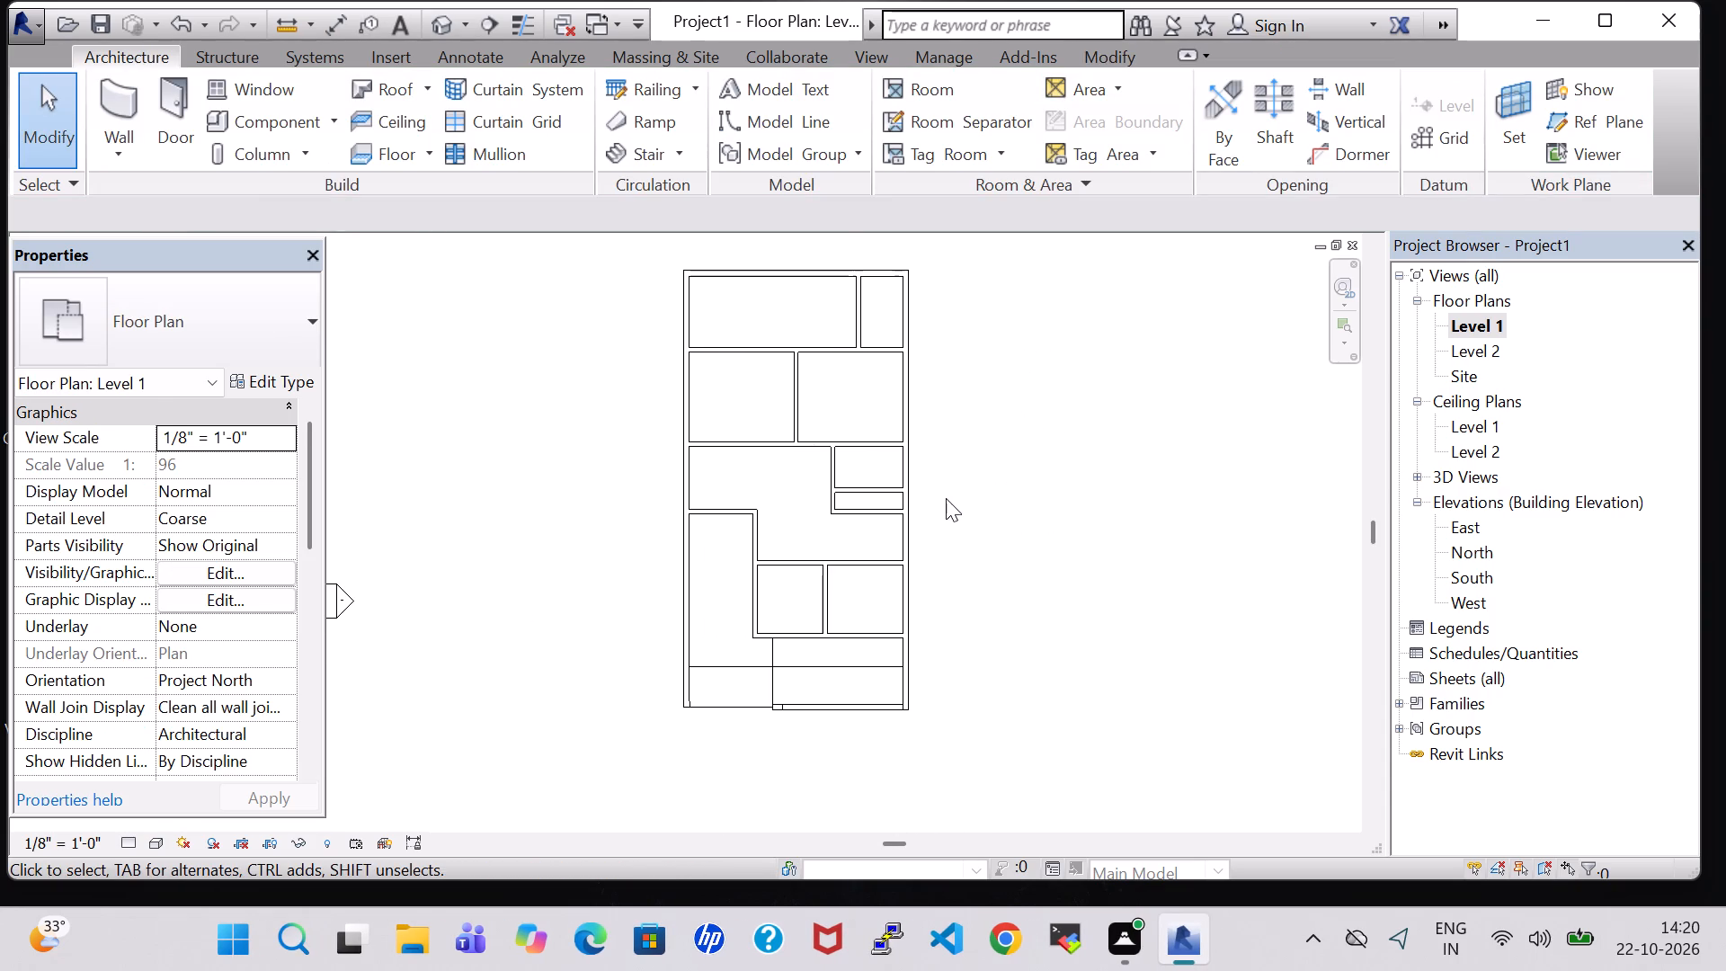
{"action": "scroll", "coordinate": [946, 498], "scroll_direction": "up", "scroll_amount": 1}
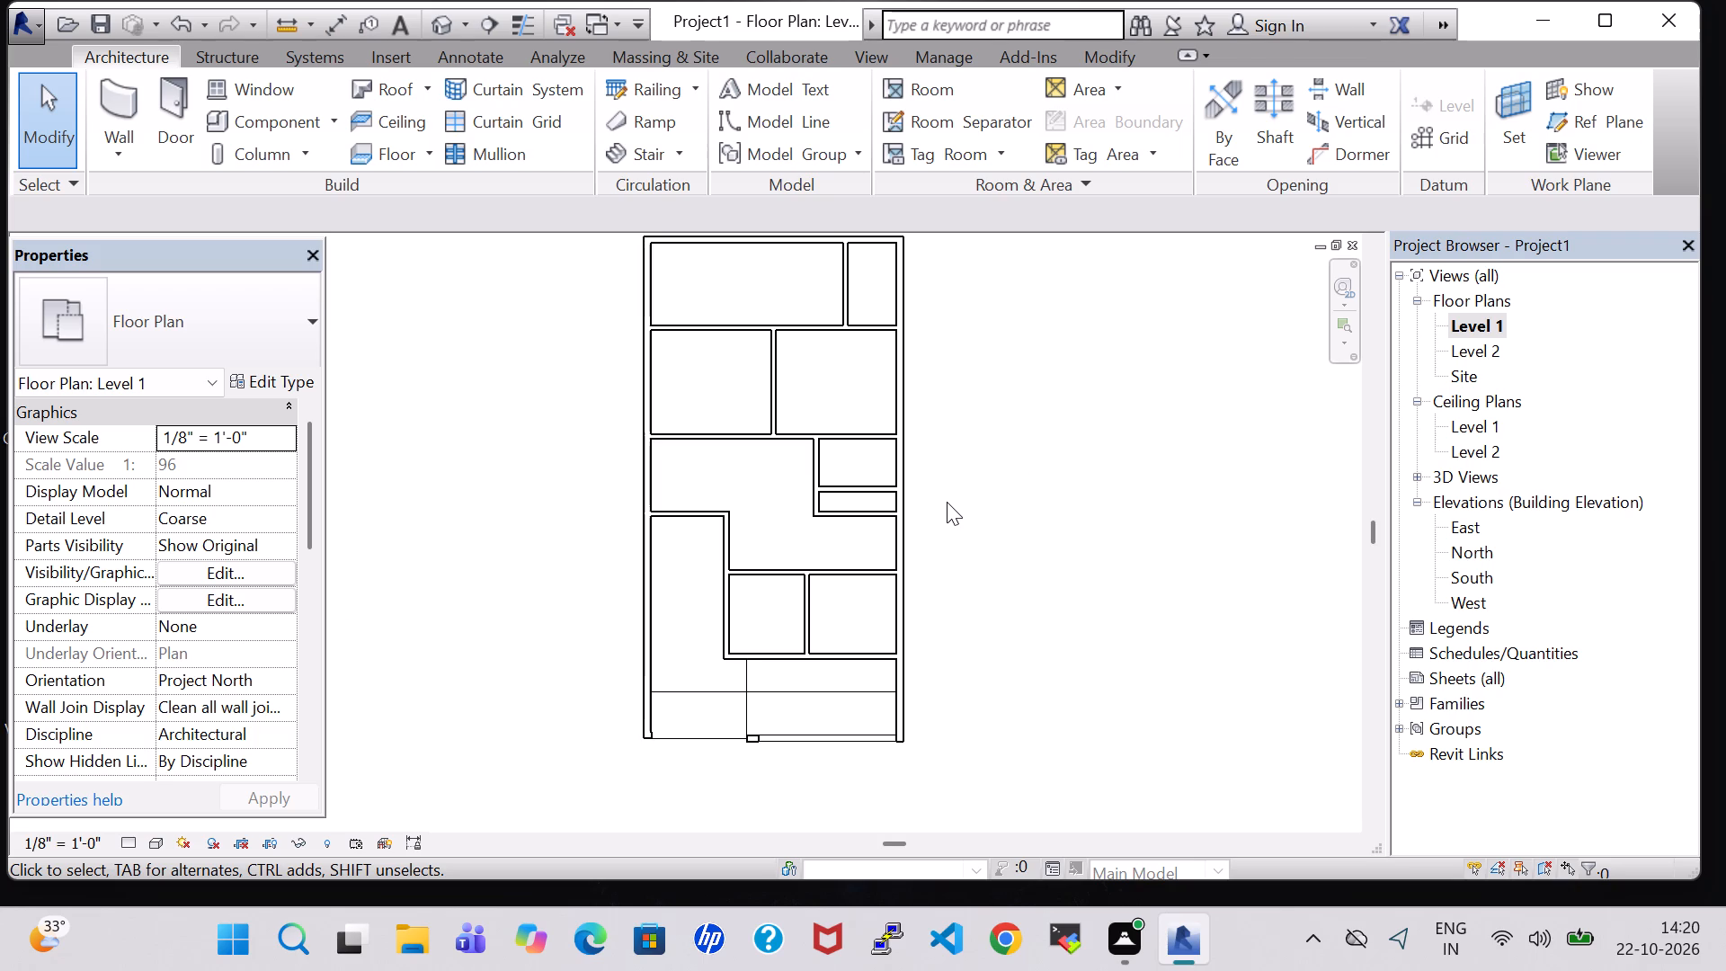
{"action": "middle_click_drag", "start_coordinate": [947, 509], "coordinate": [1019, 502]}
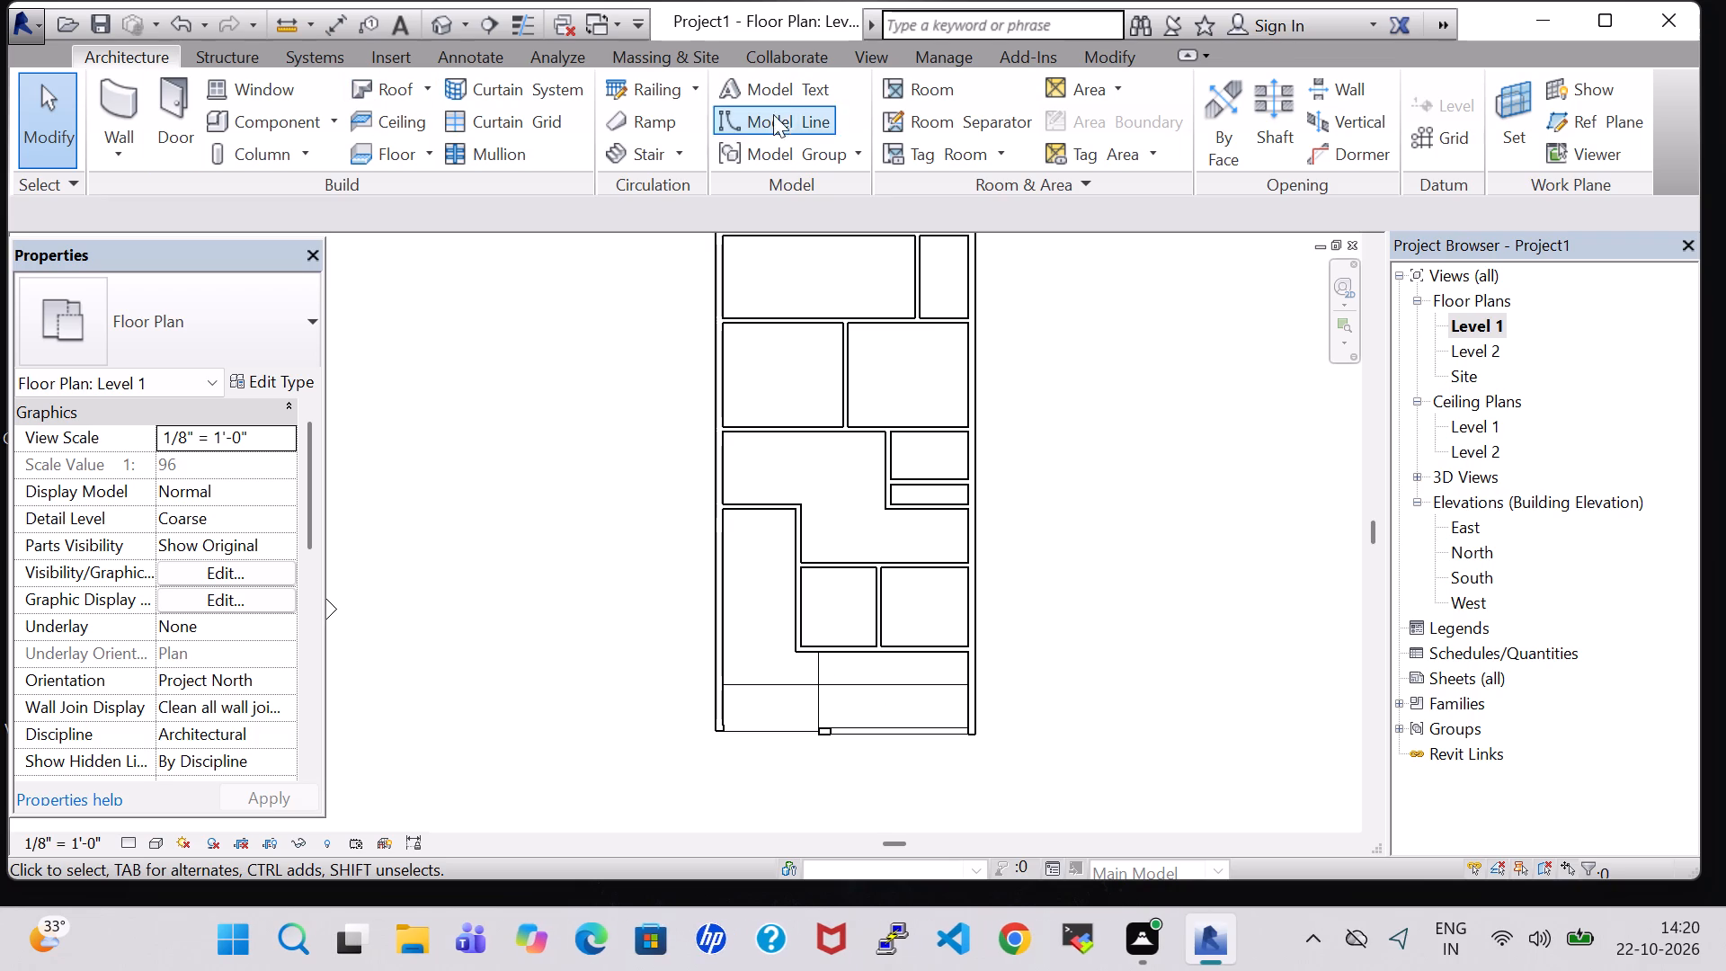
Place tagged rooms in the two northernmost spaces and the two middle-northern spaces below them.
{"action": "left_click", "coordinate": [923, 94]}
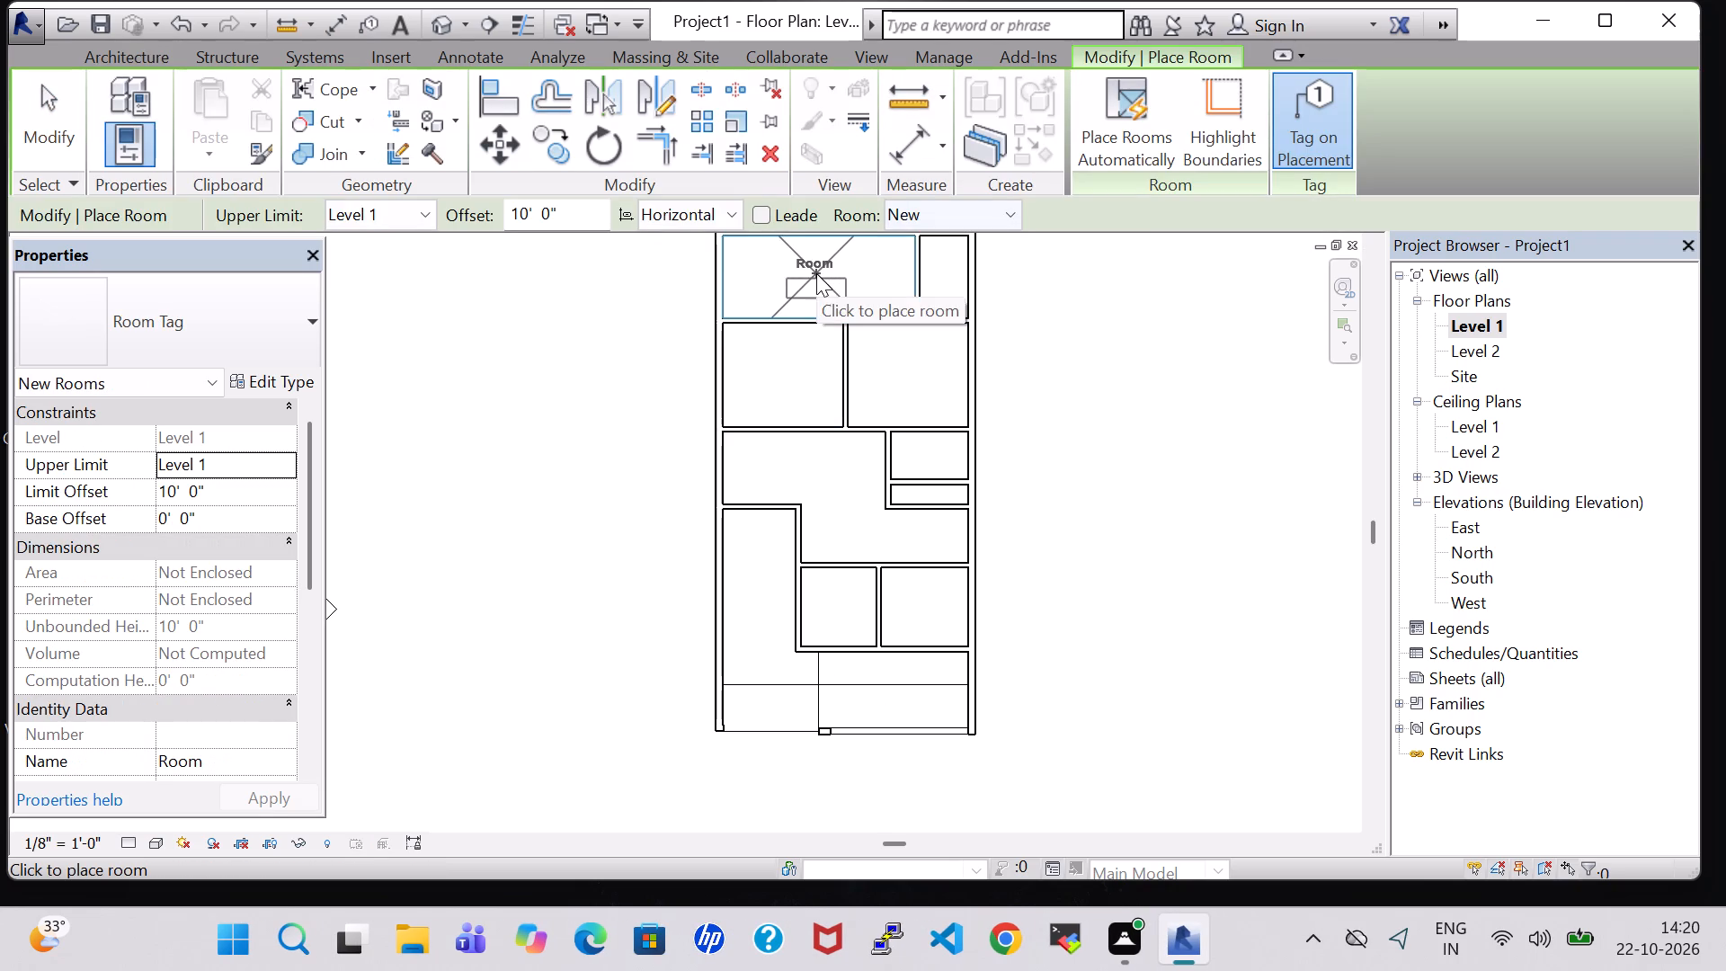
{"action": "left_click", "coordinate": [816, 273]}
{"action": "middle_click_drag", "start_coordinate": [904, 307], "coordinate": [885, 464]}
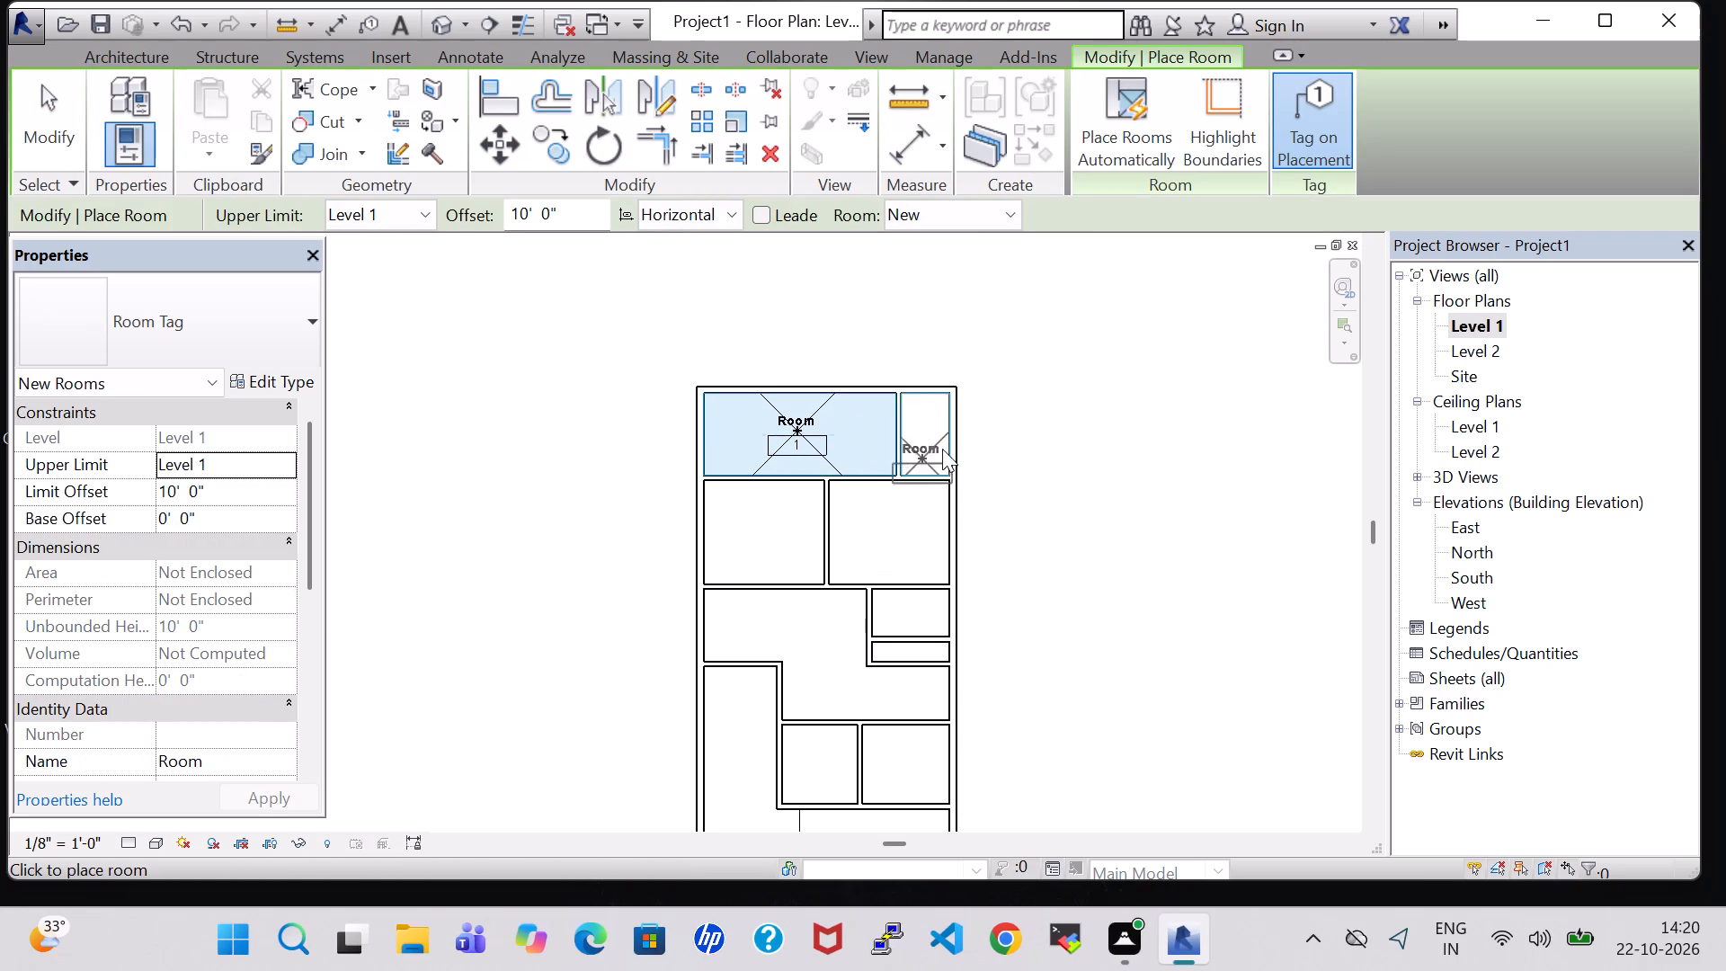
{"action": "left_click", "coordinate": [928, 420]}
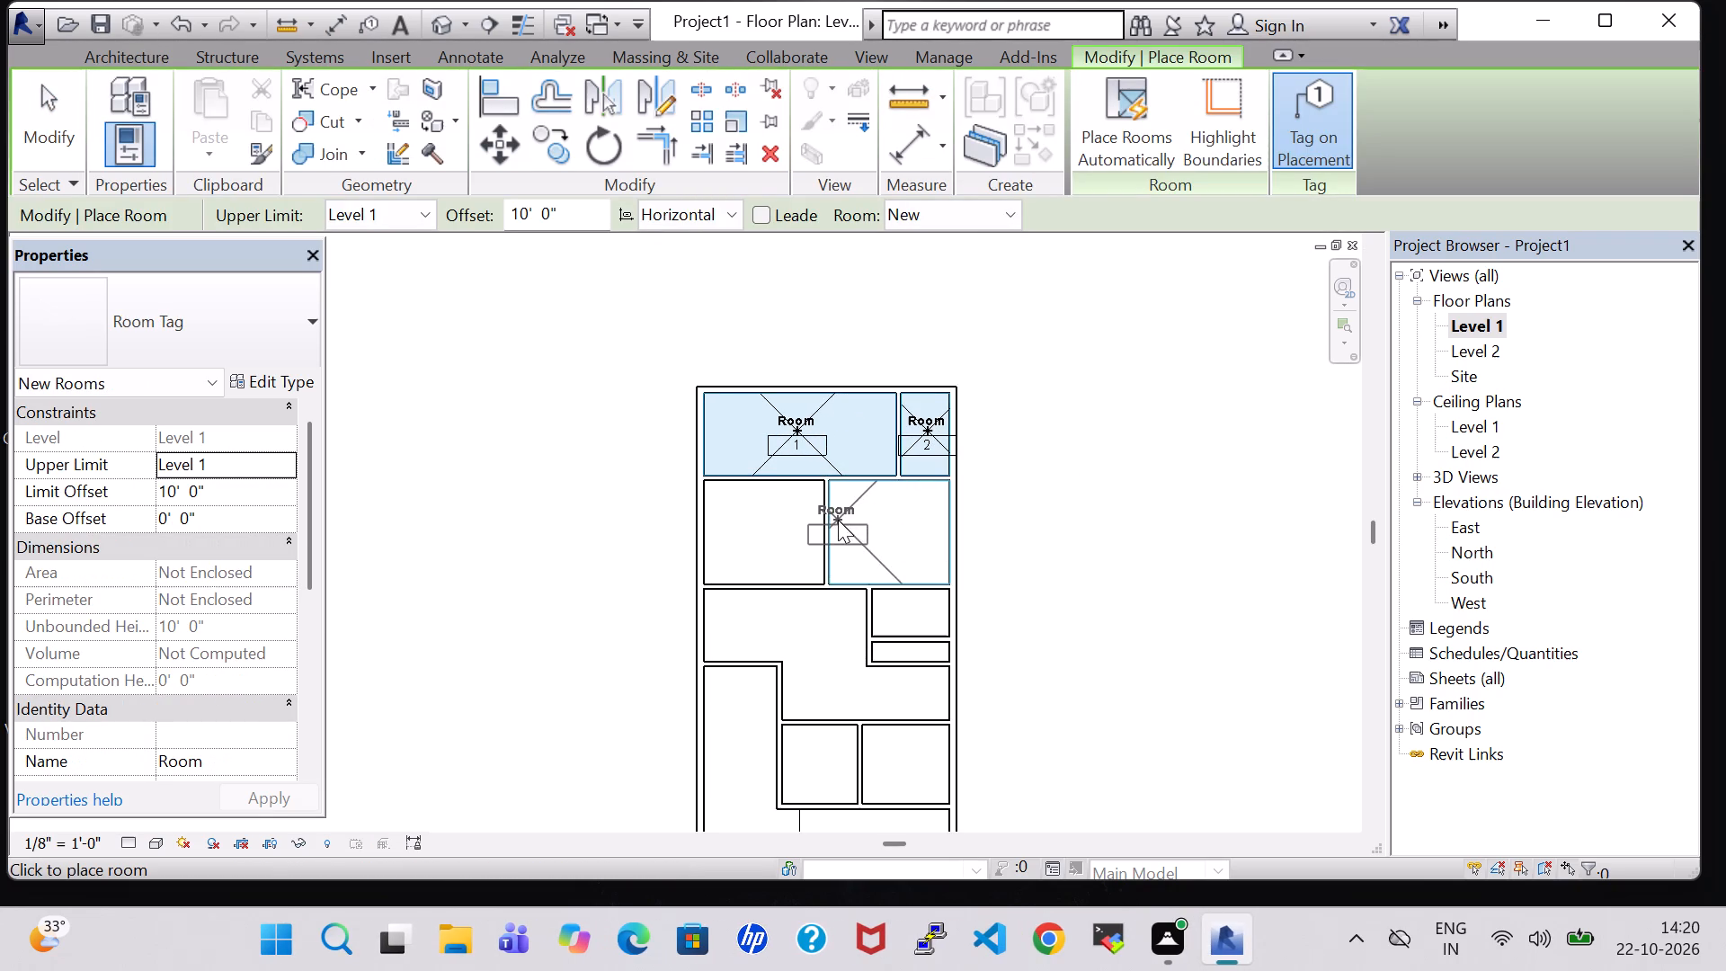
{"action": "left_click", "coordinate": [759, 527]}
{"action": "left_click", "coordinate": [896, 531]}
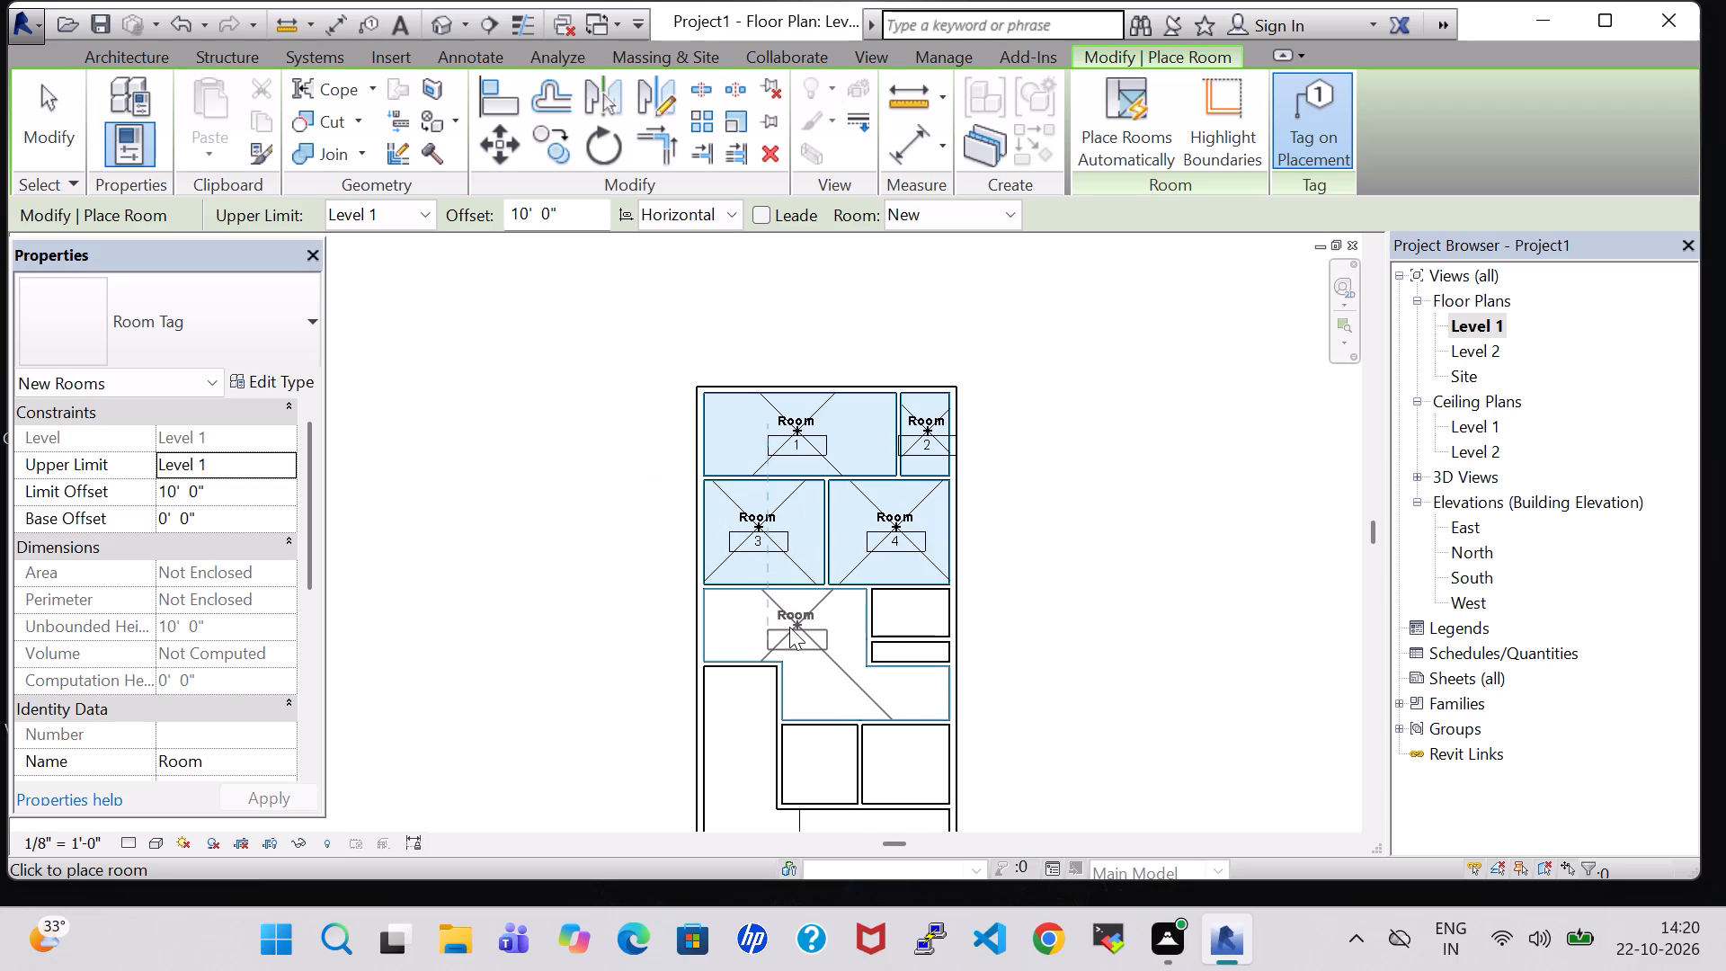
Place tagged rooms in the stepped central space and the two small spaces along the east wall.
{"action": "left_click", "coordinate": [784, 624]}
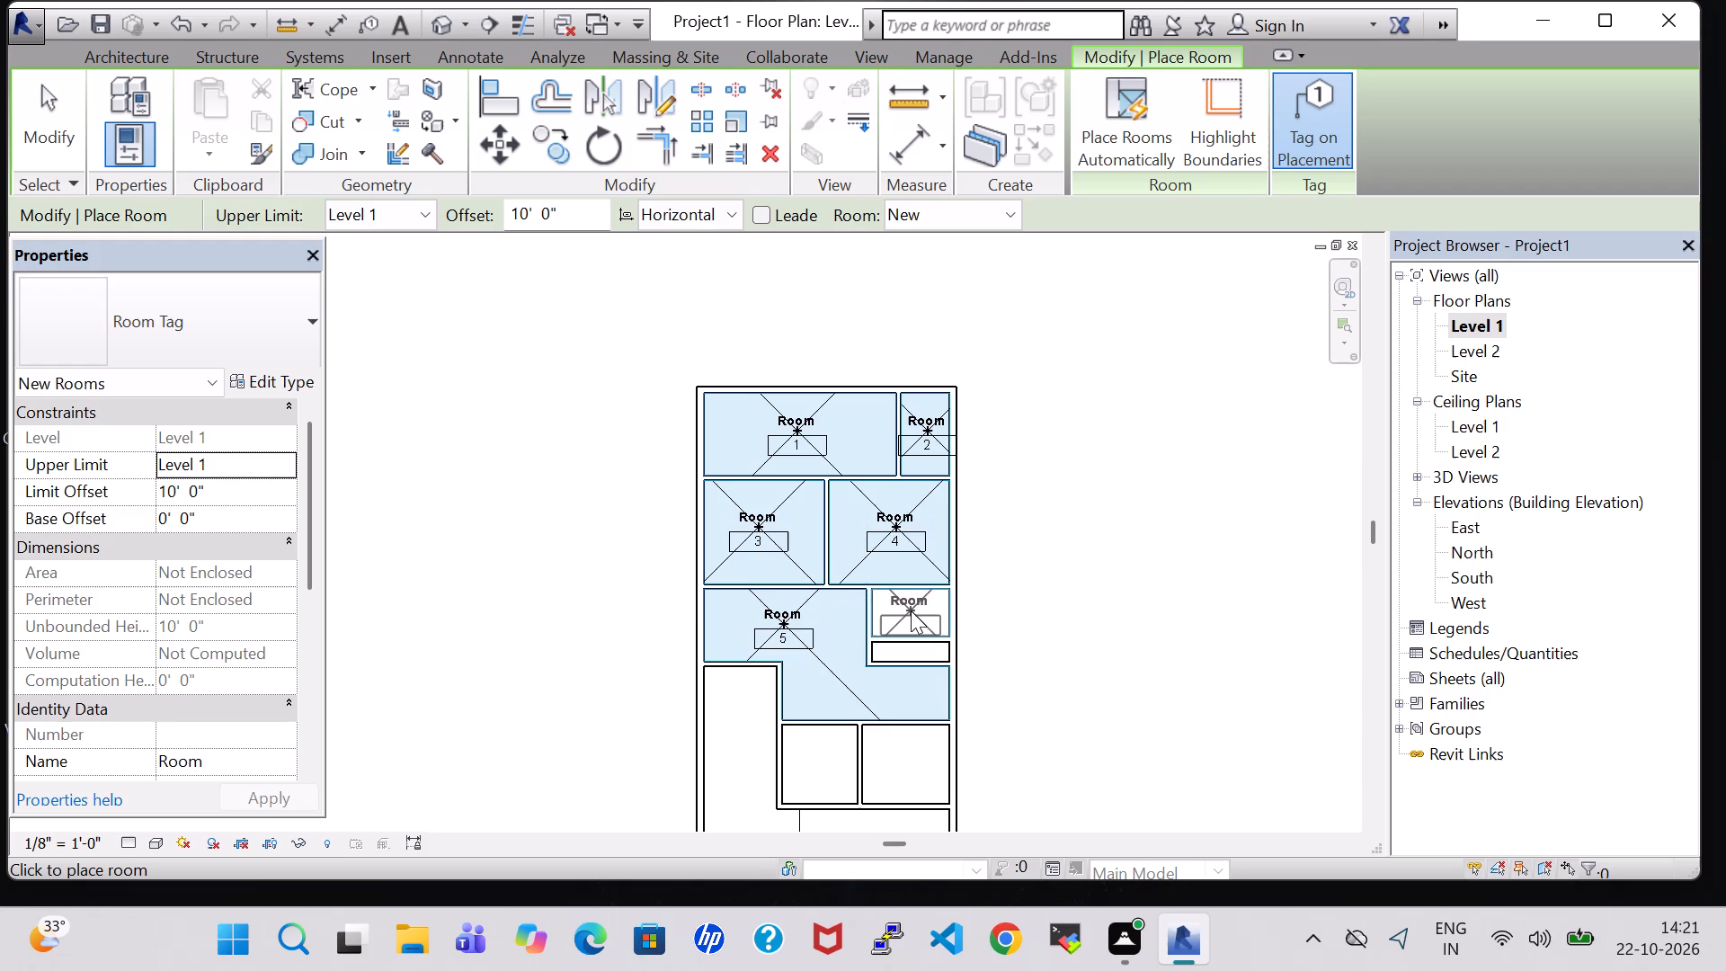
{"action": "left_click", "coordinate": [911, 610]}
{"action": "scroll", "coordinate": [912, 617], "scroll_direction": "up", "scroll_amount": 3}
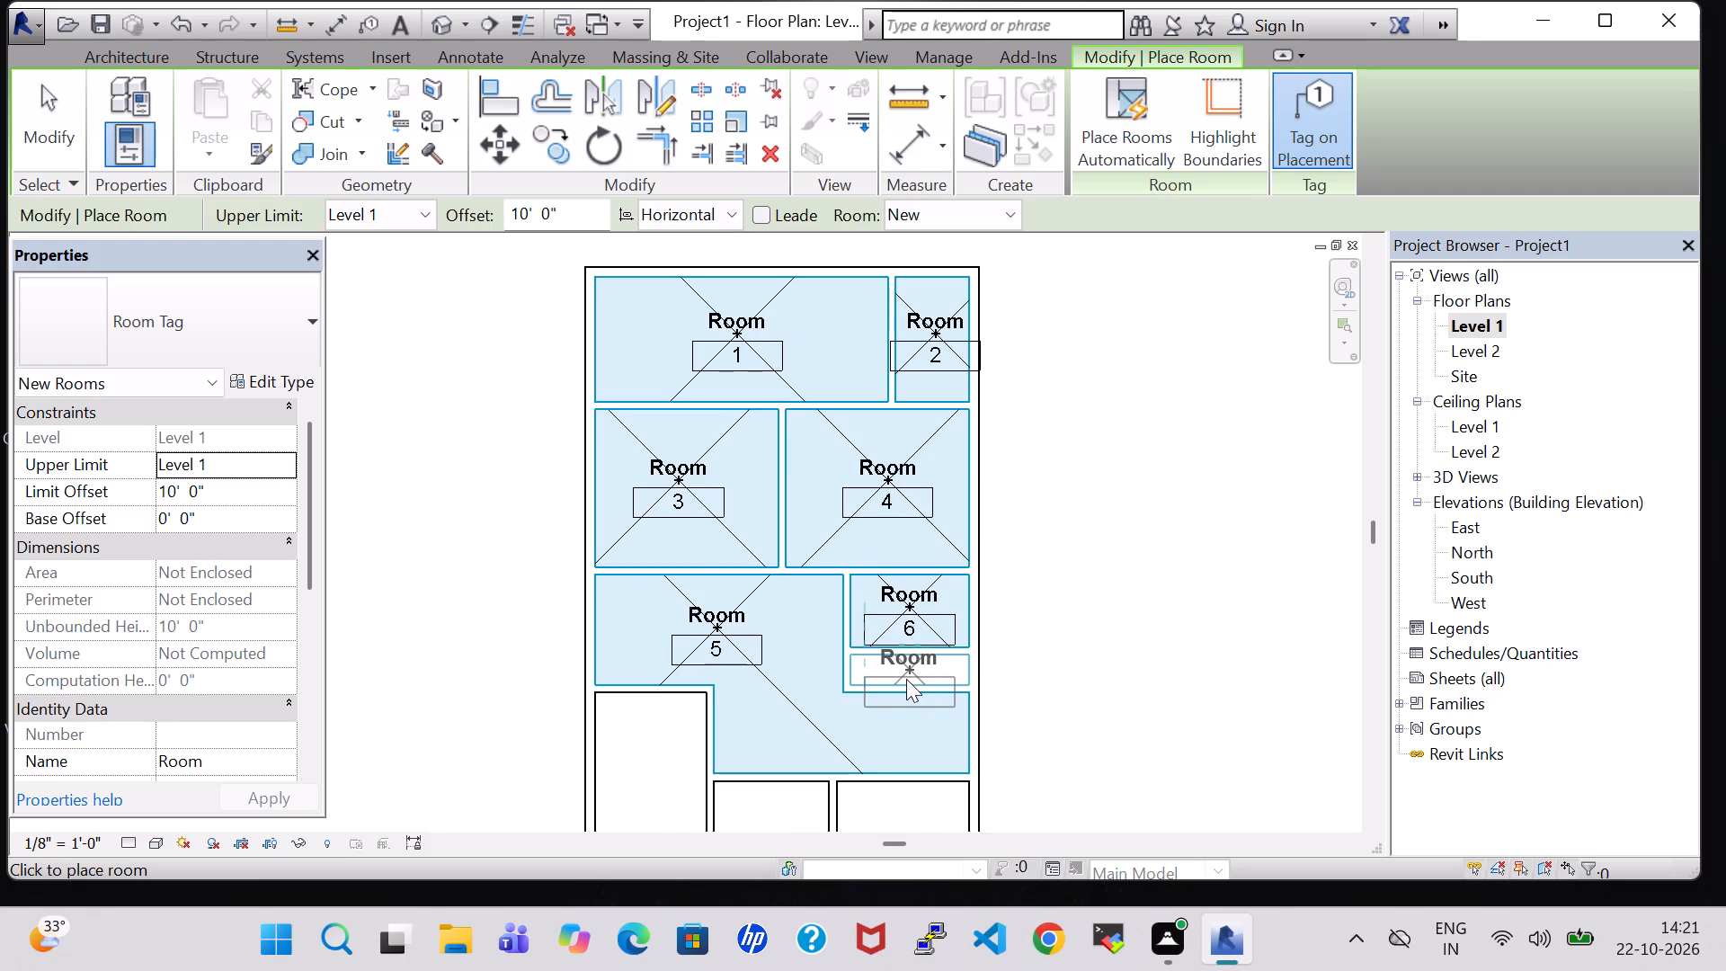
{"action": "scroll", "coordinate": [906, 671], "scroll_direction": "up", "scroll_amount": 3}
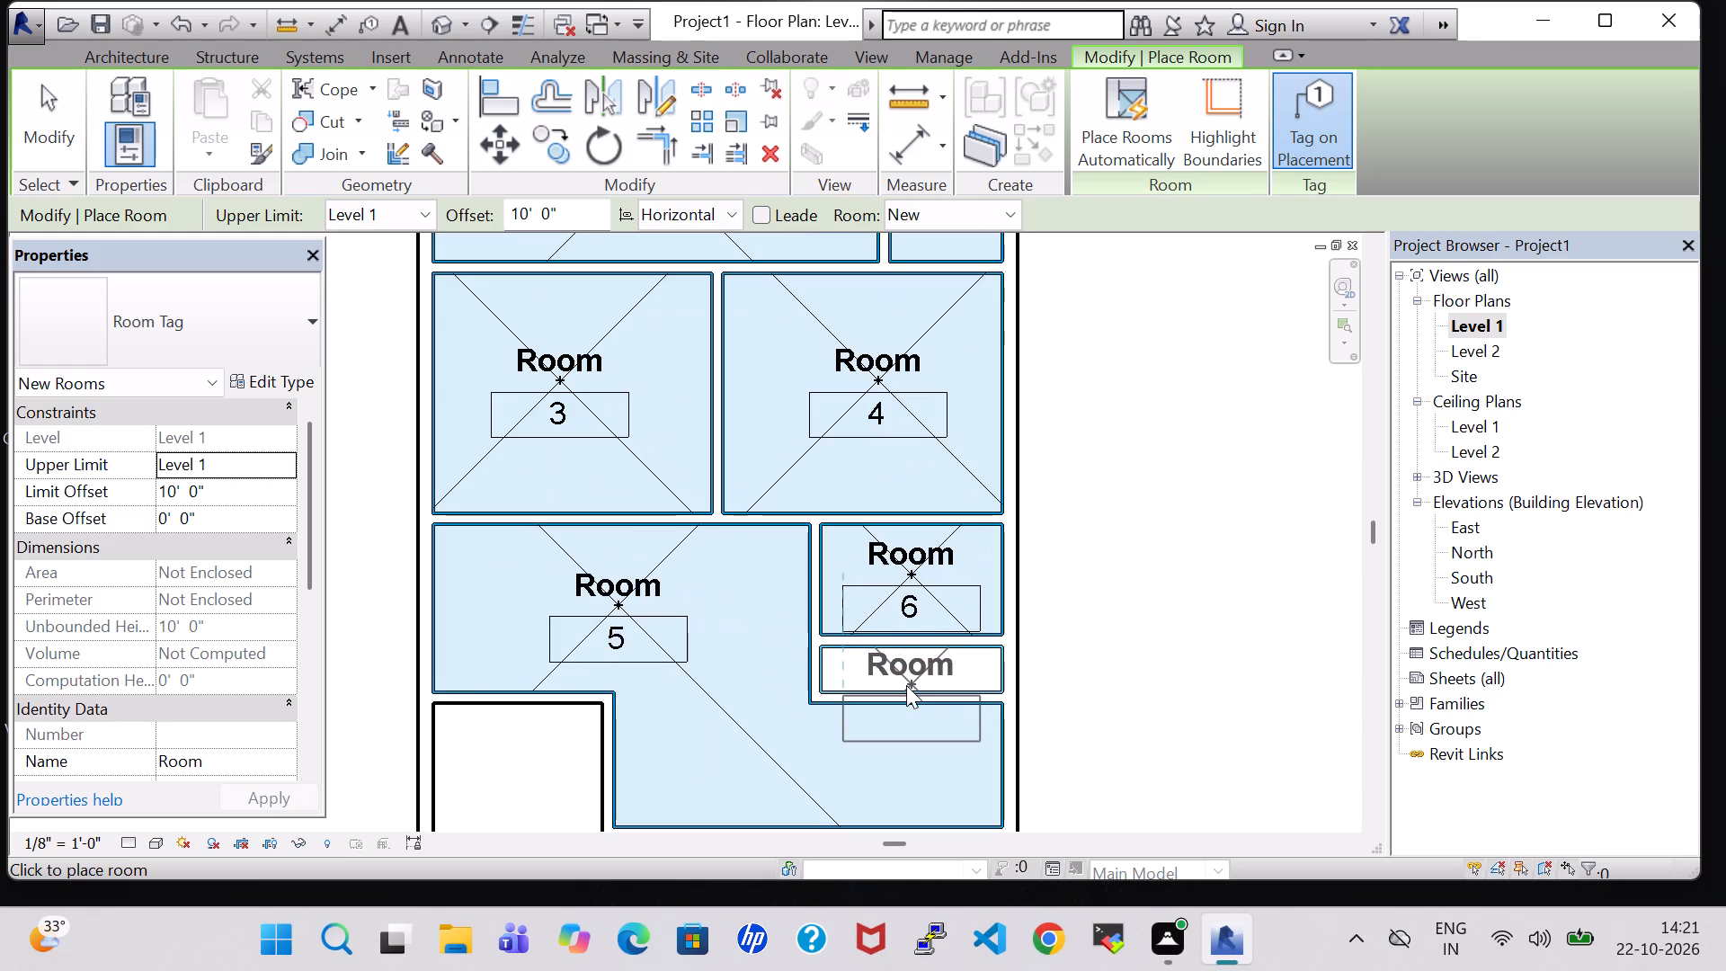
{"action": "left_click", "coordinate": [906, 685]}
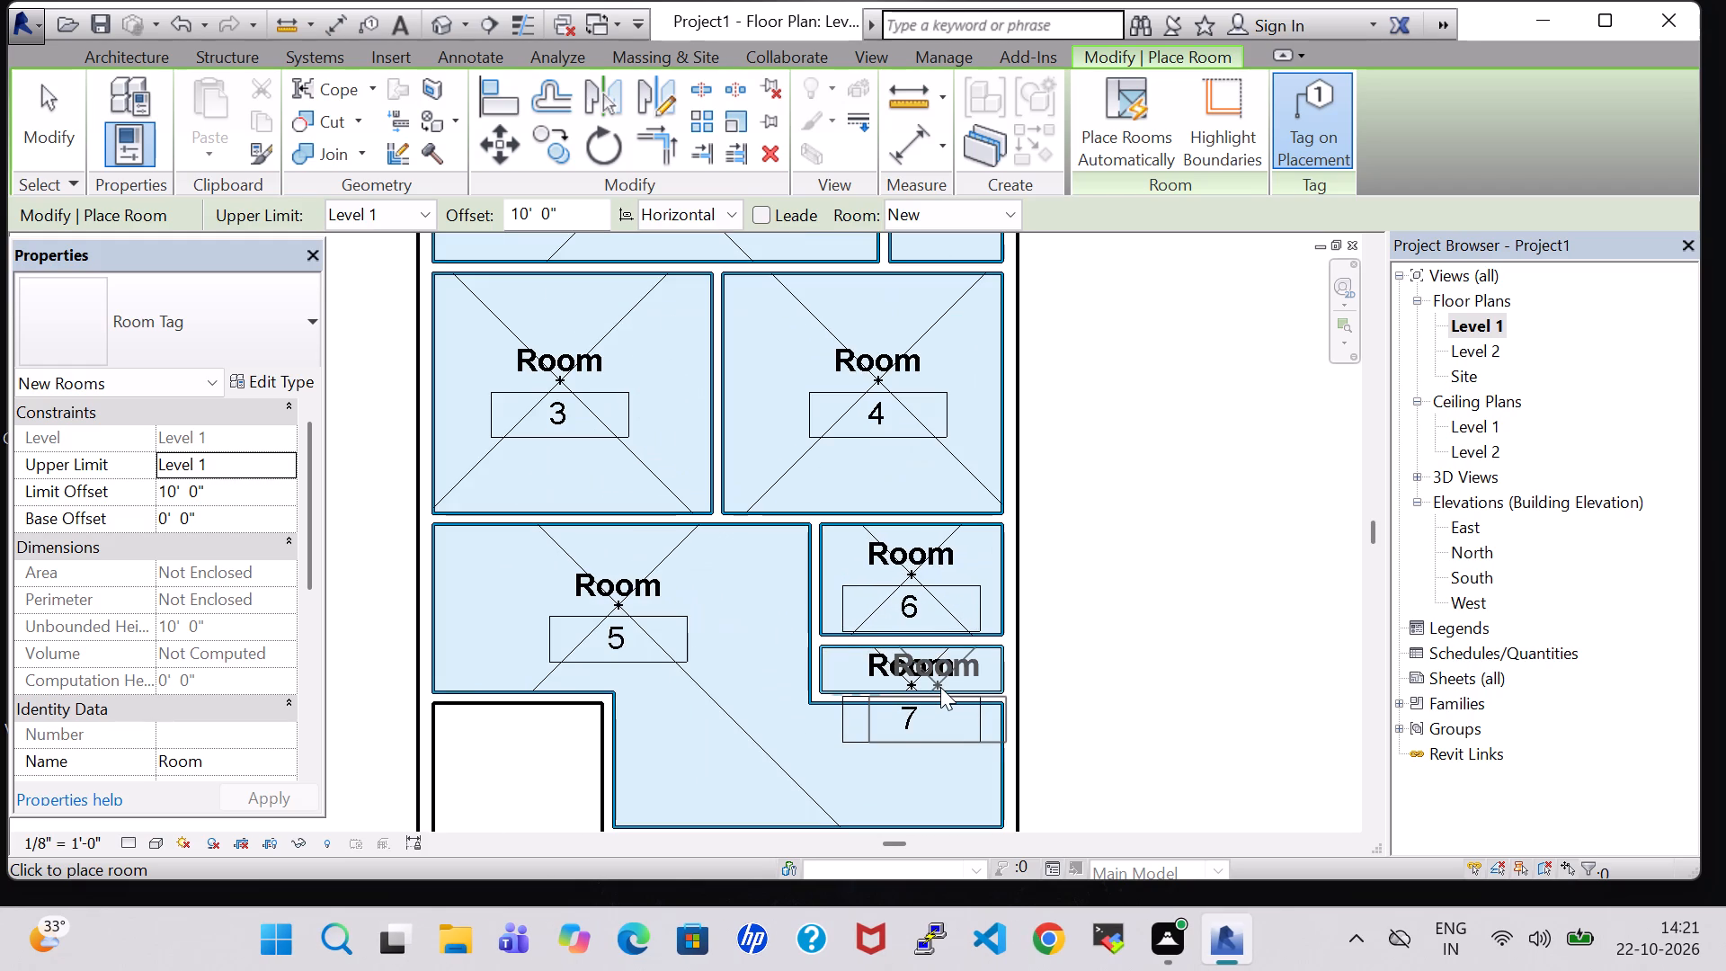
Place tagged rooms in the long western space and the two small southern rooms beside it.
{"action": "scroll", "coordinate": [827, 681], "scroll_direction": "down", "scroll_amount": 2}
{"action": "middle_click_drag", "start_coordinate": [827, 678], "coordinate": [870, 474]}
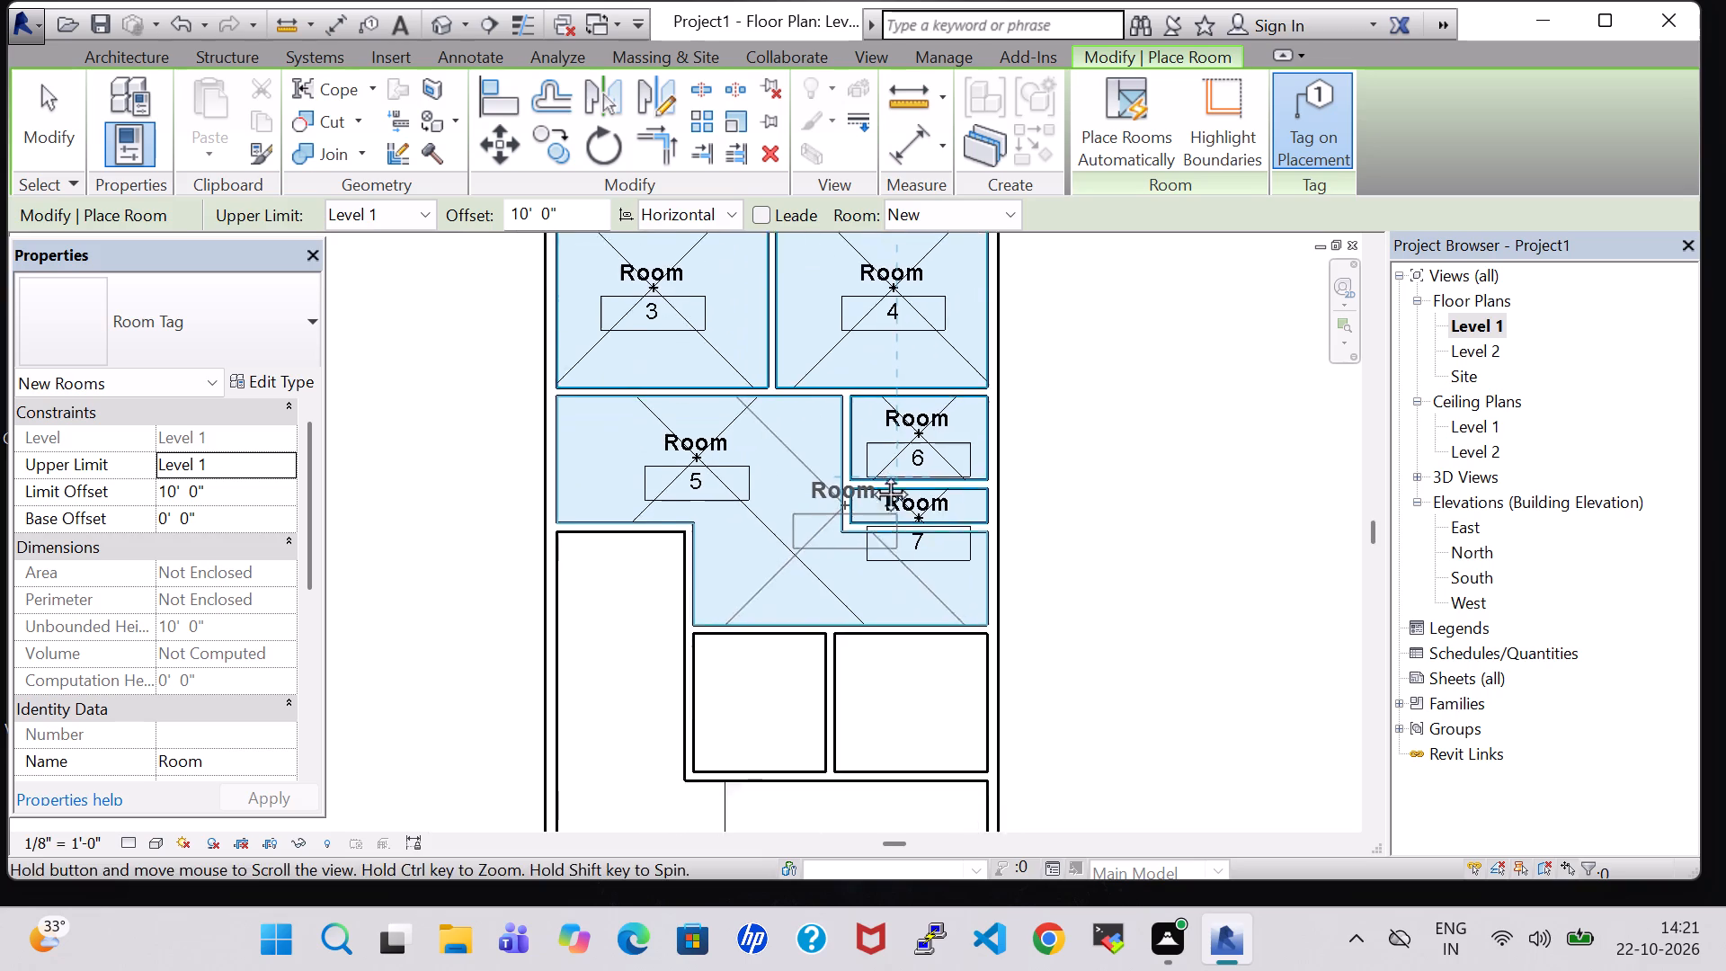
{"action": "middle_click_drag", "start_coordinate": [870, 474], "coordinate": [889, 436]}
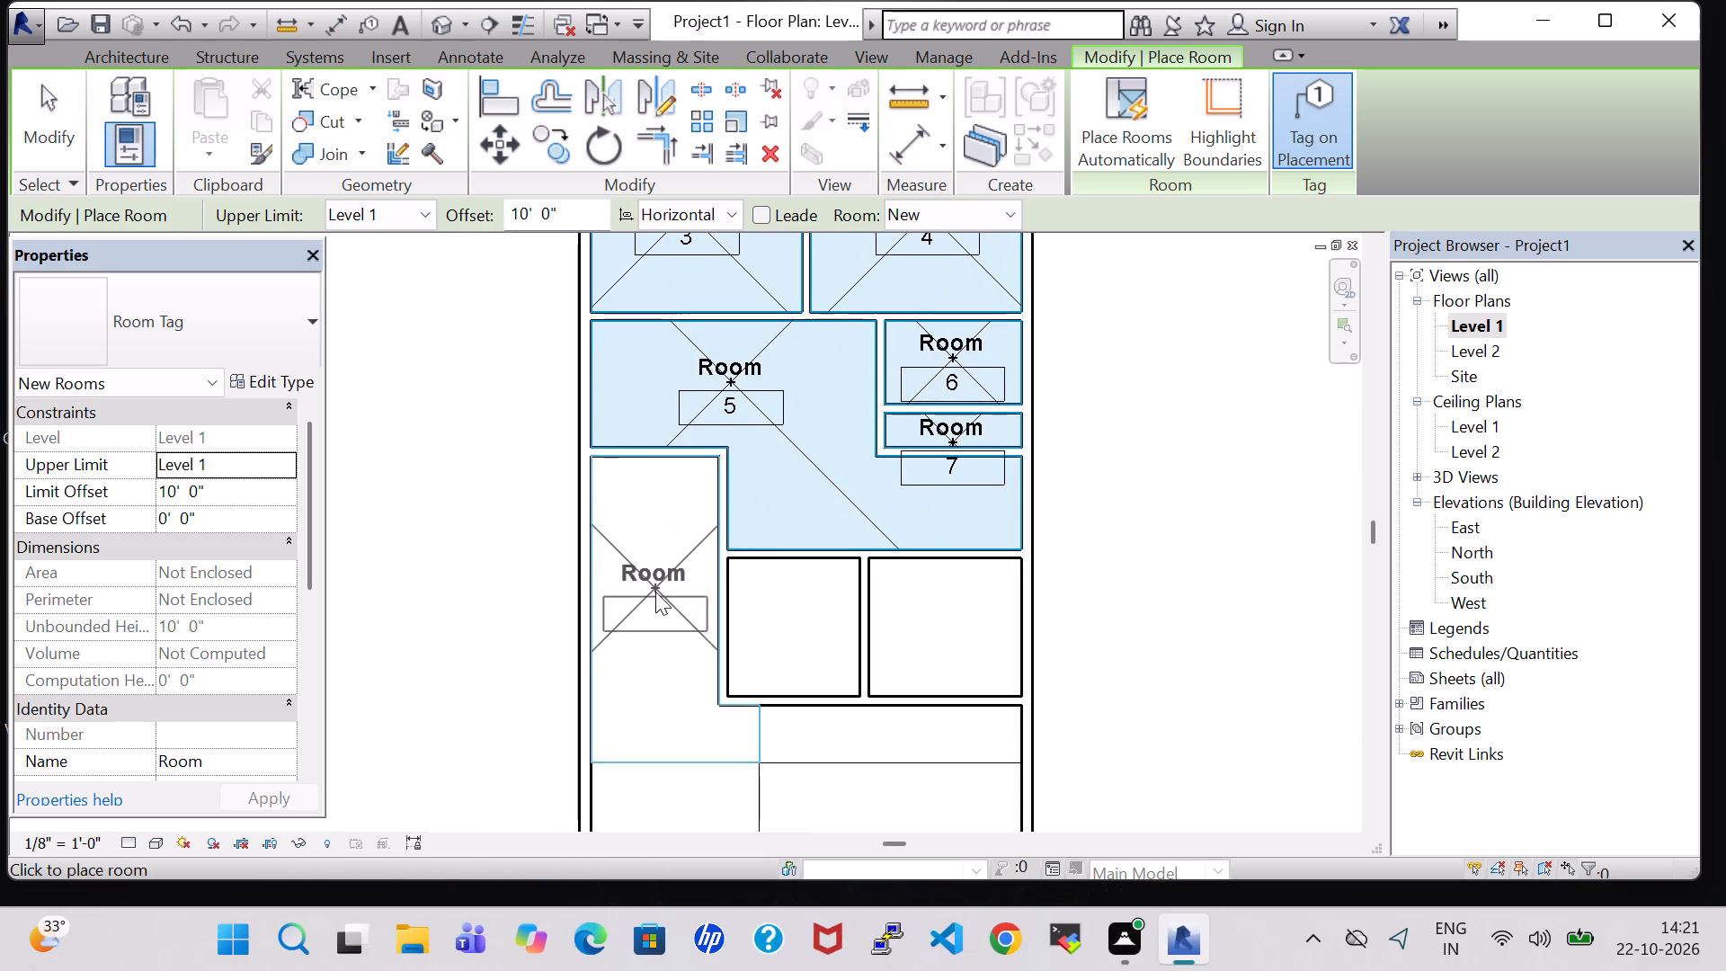
{"action": "left_click", "coordinate": [654, 596]}
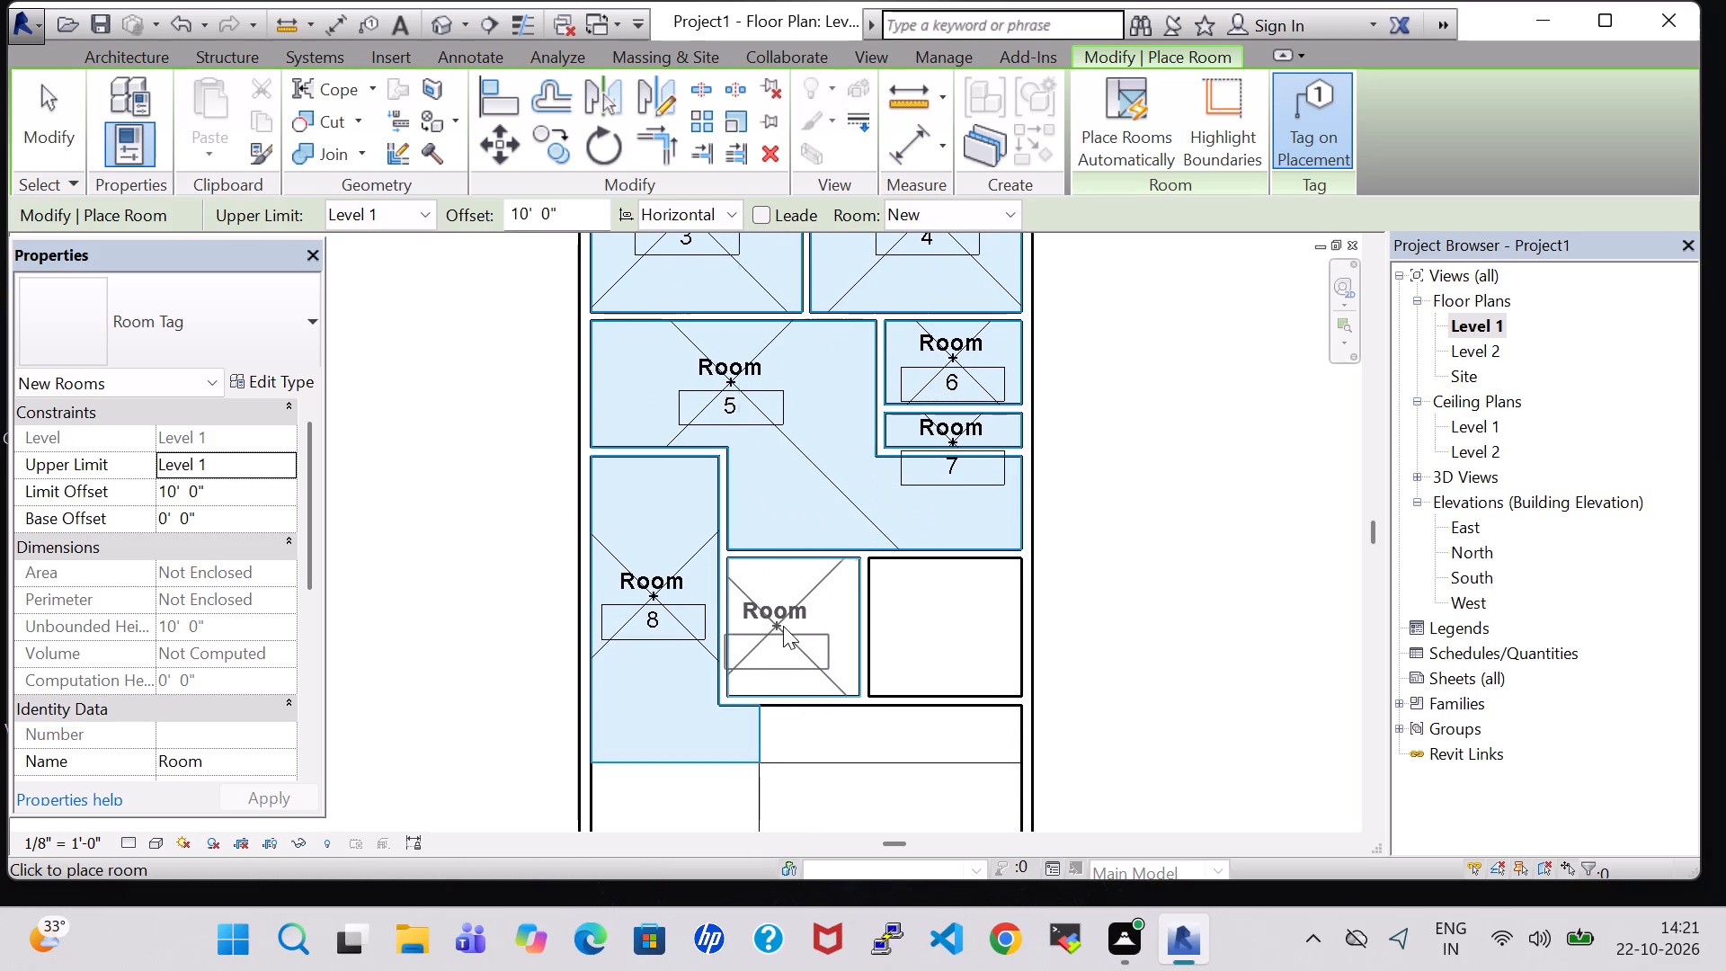
{"action": "left_click", "coordinate": [788, 623]}
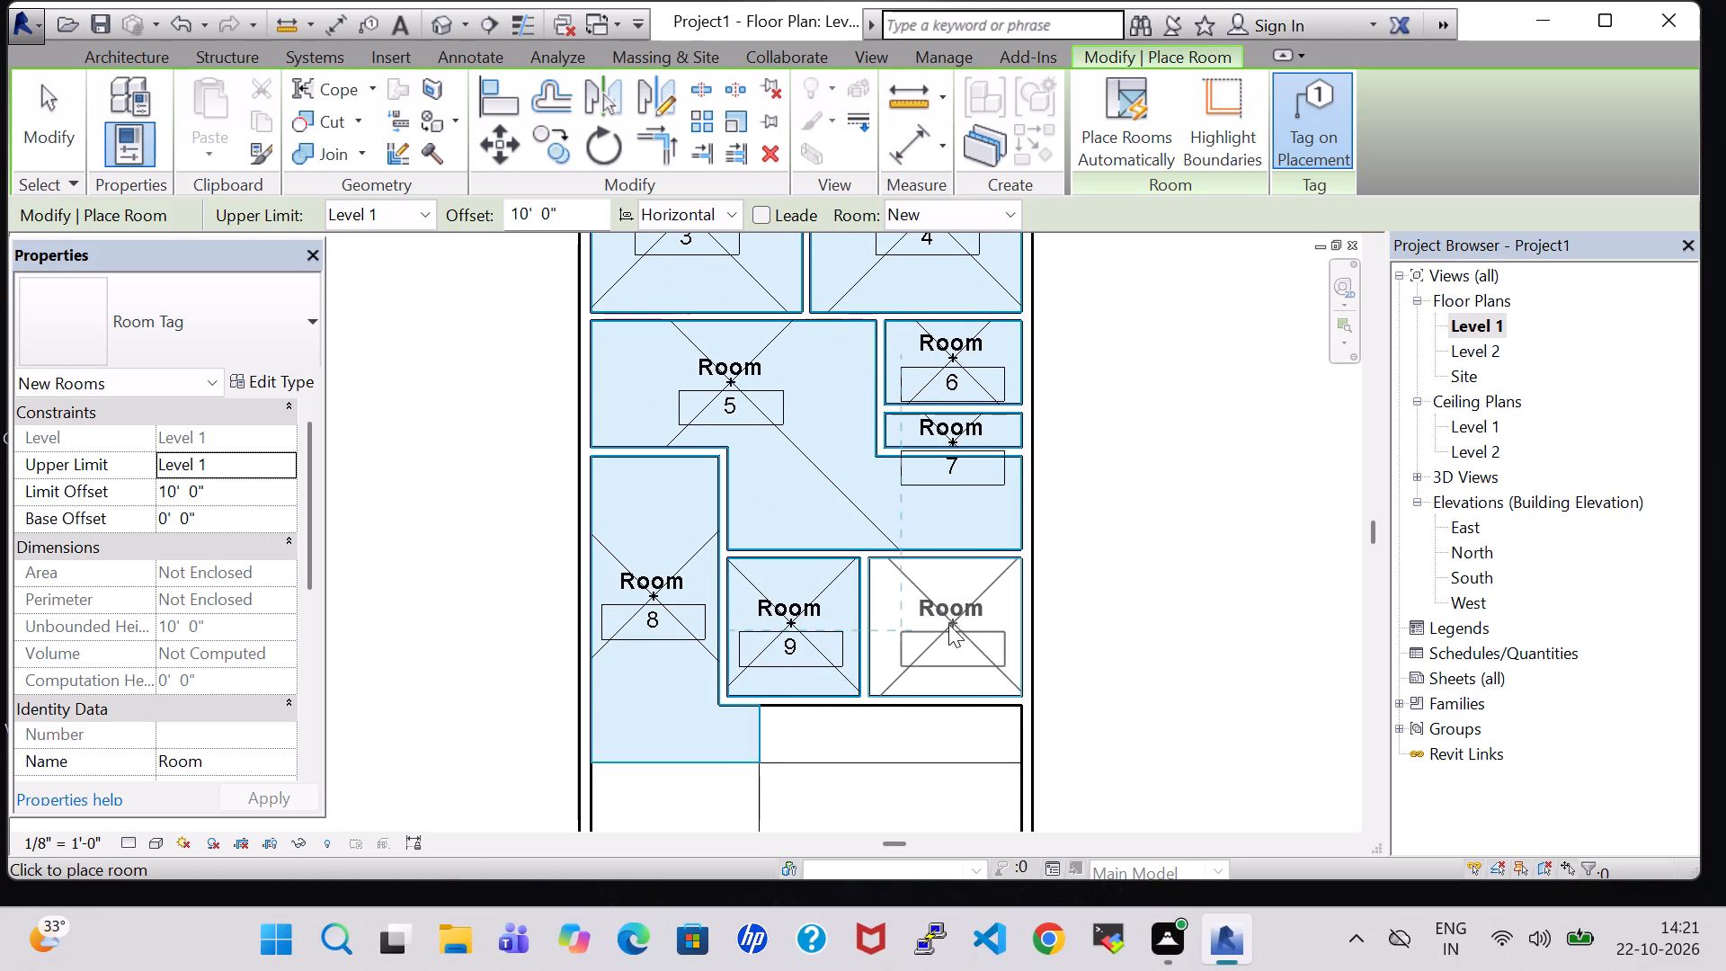
{"action": "left_click", "coordinate": [932, 624]}
Place tagged rooms in the three remaining southern spaces bounded by the room separation lines.
{"action": "scroll", "coordinate": [941, 629], "scroll_direction": "down", "scroll_amount": 1}
{"action": "middle_click_drag", "start_coordinate": [941, 629], "coordinate": [905, 424]}
{"action": "left_click", "coordinate": [844, 523]}
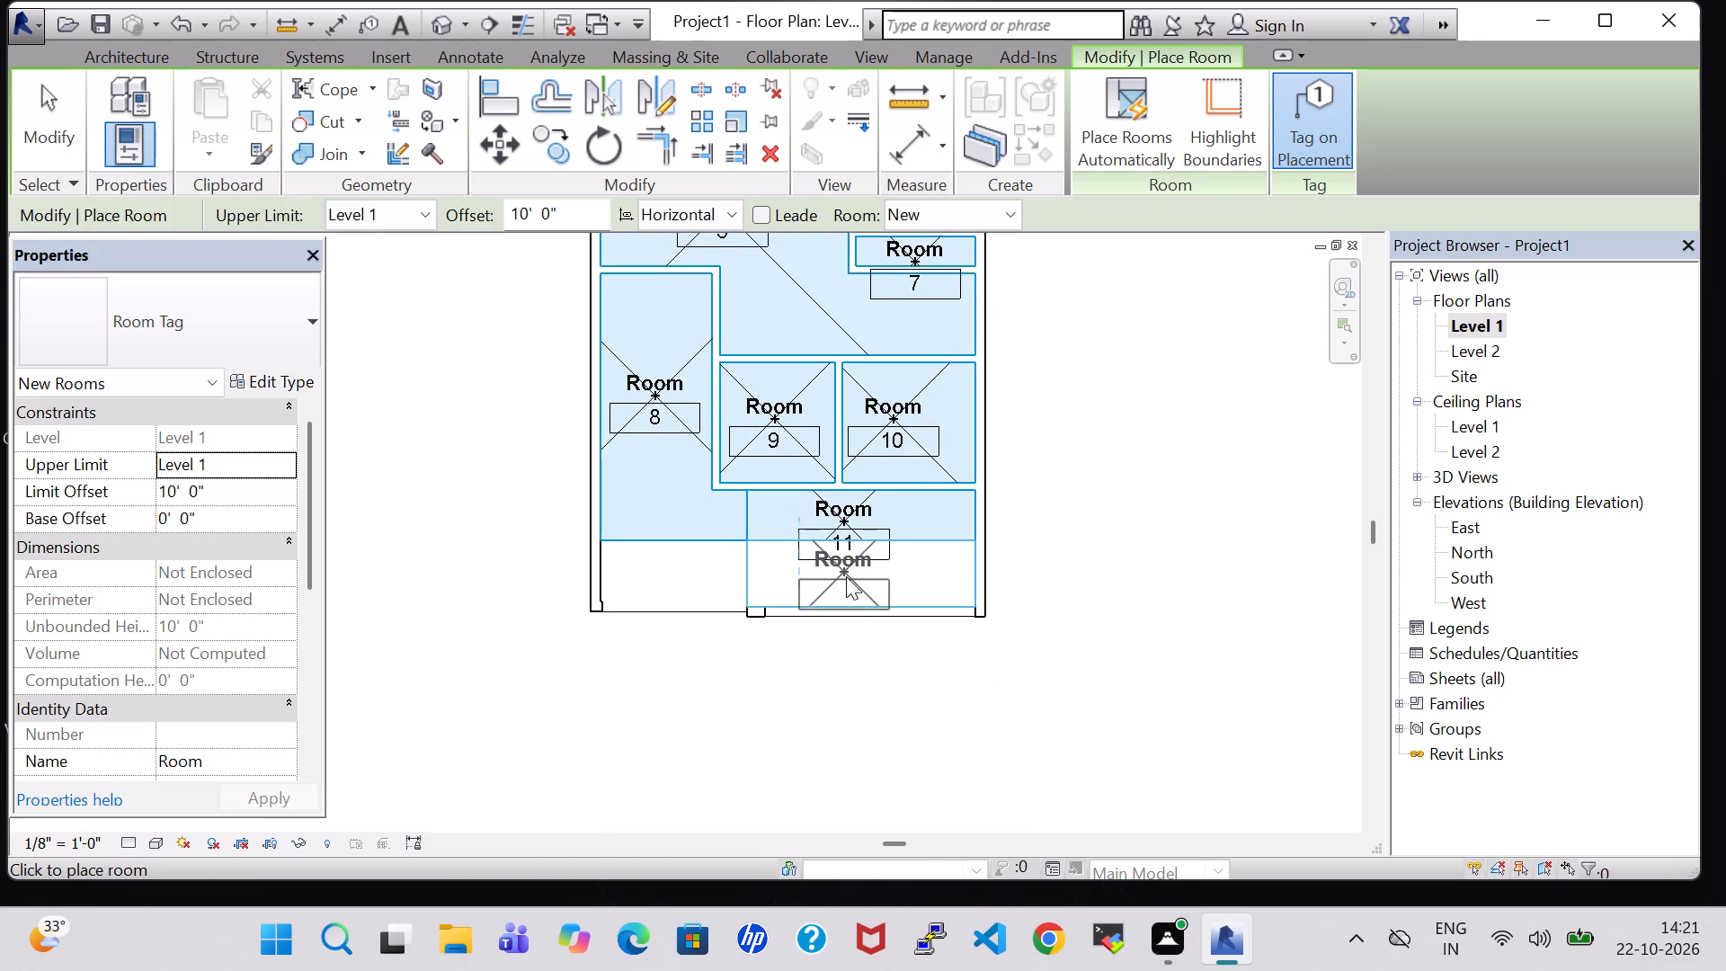
{"action": "left_click", "coordinate": [849, 578]}
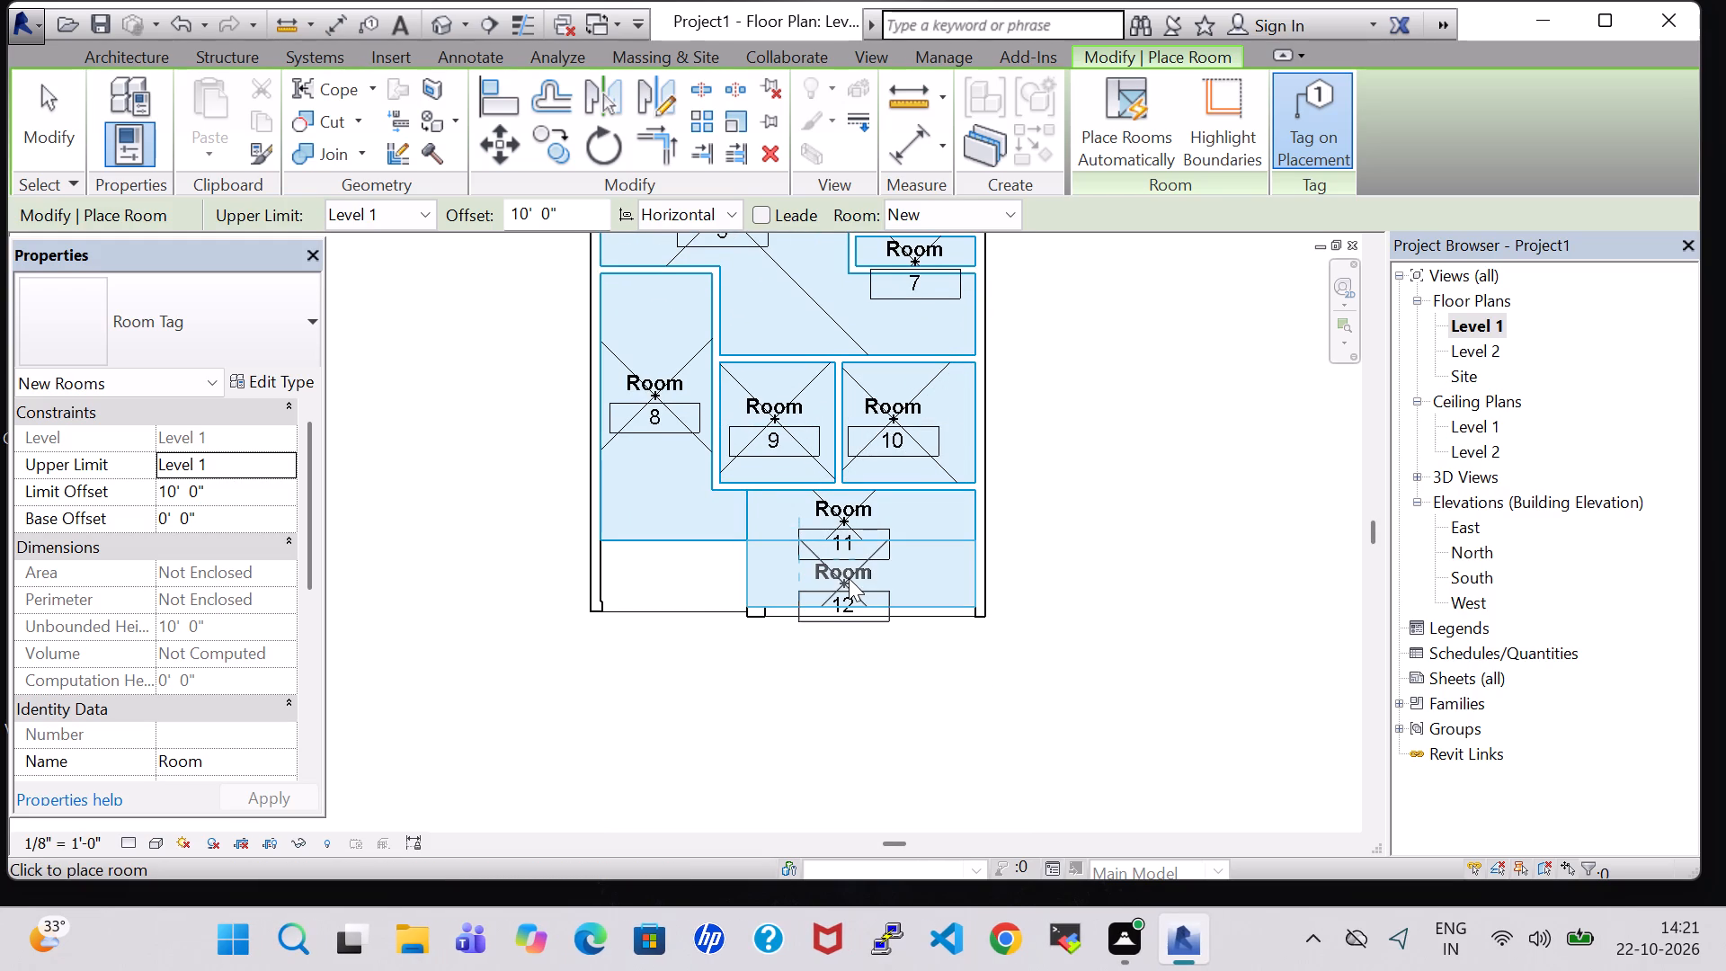
{"action": "left_click", "coordinate": [663, 581]}
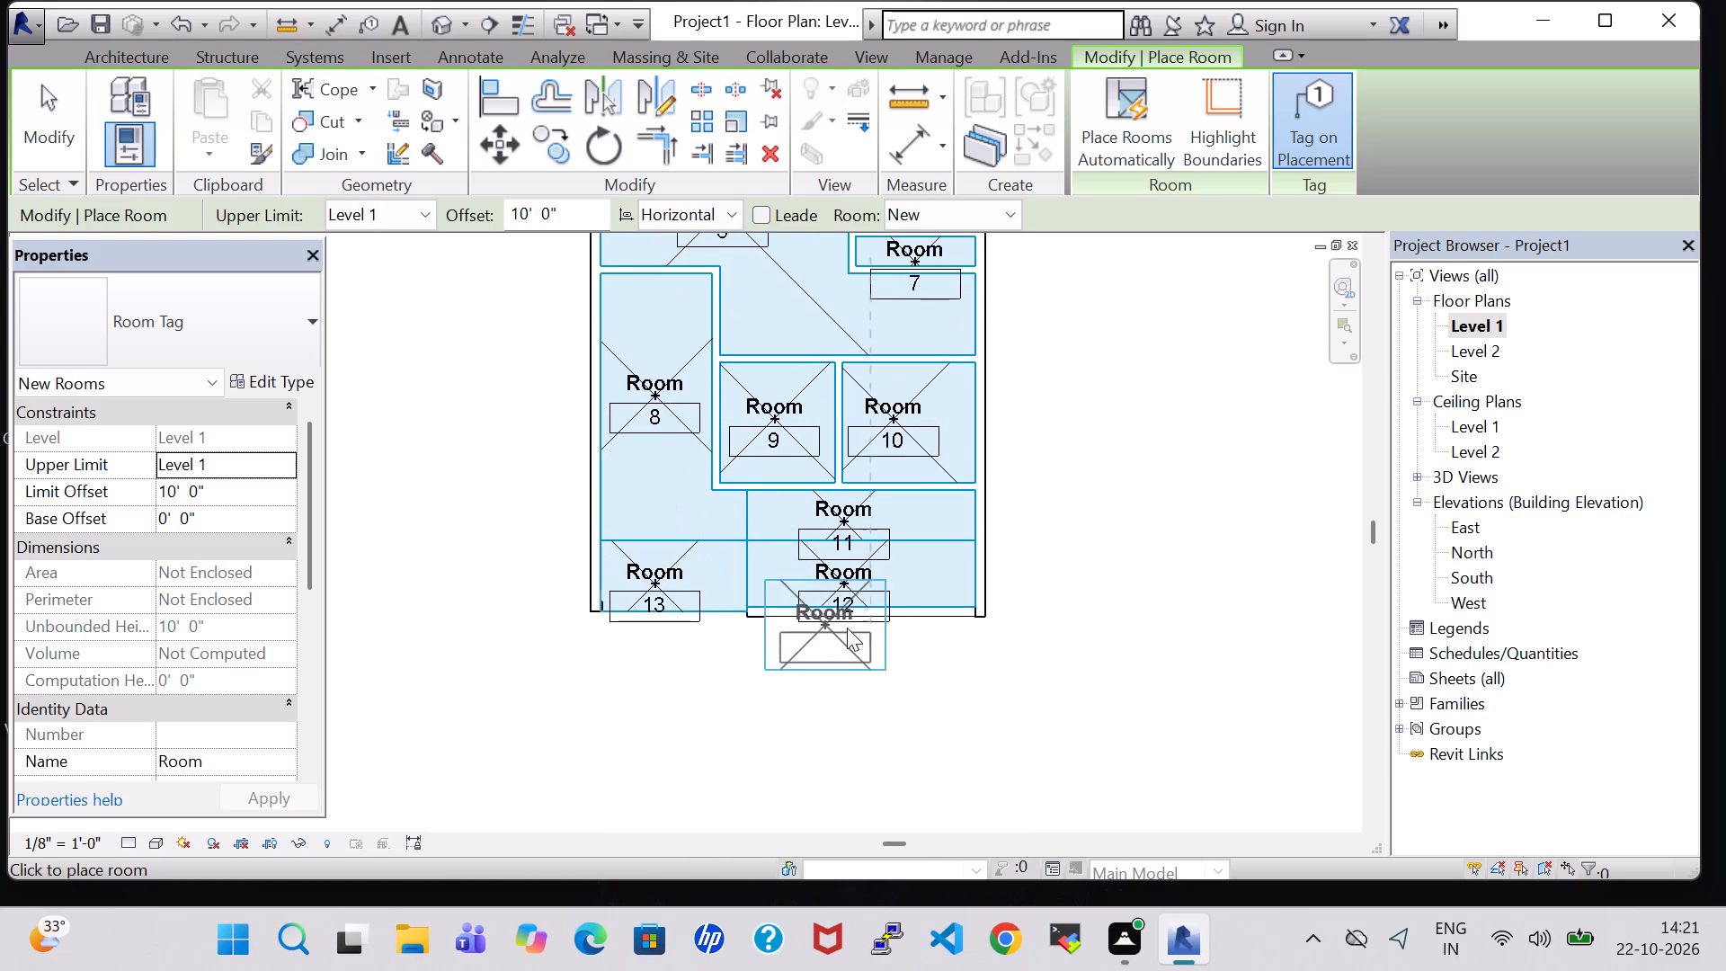
{"action": "key", "text": "Escape"}
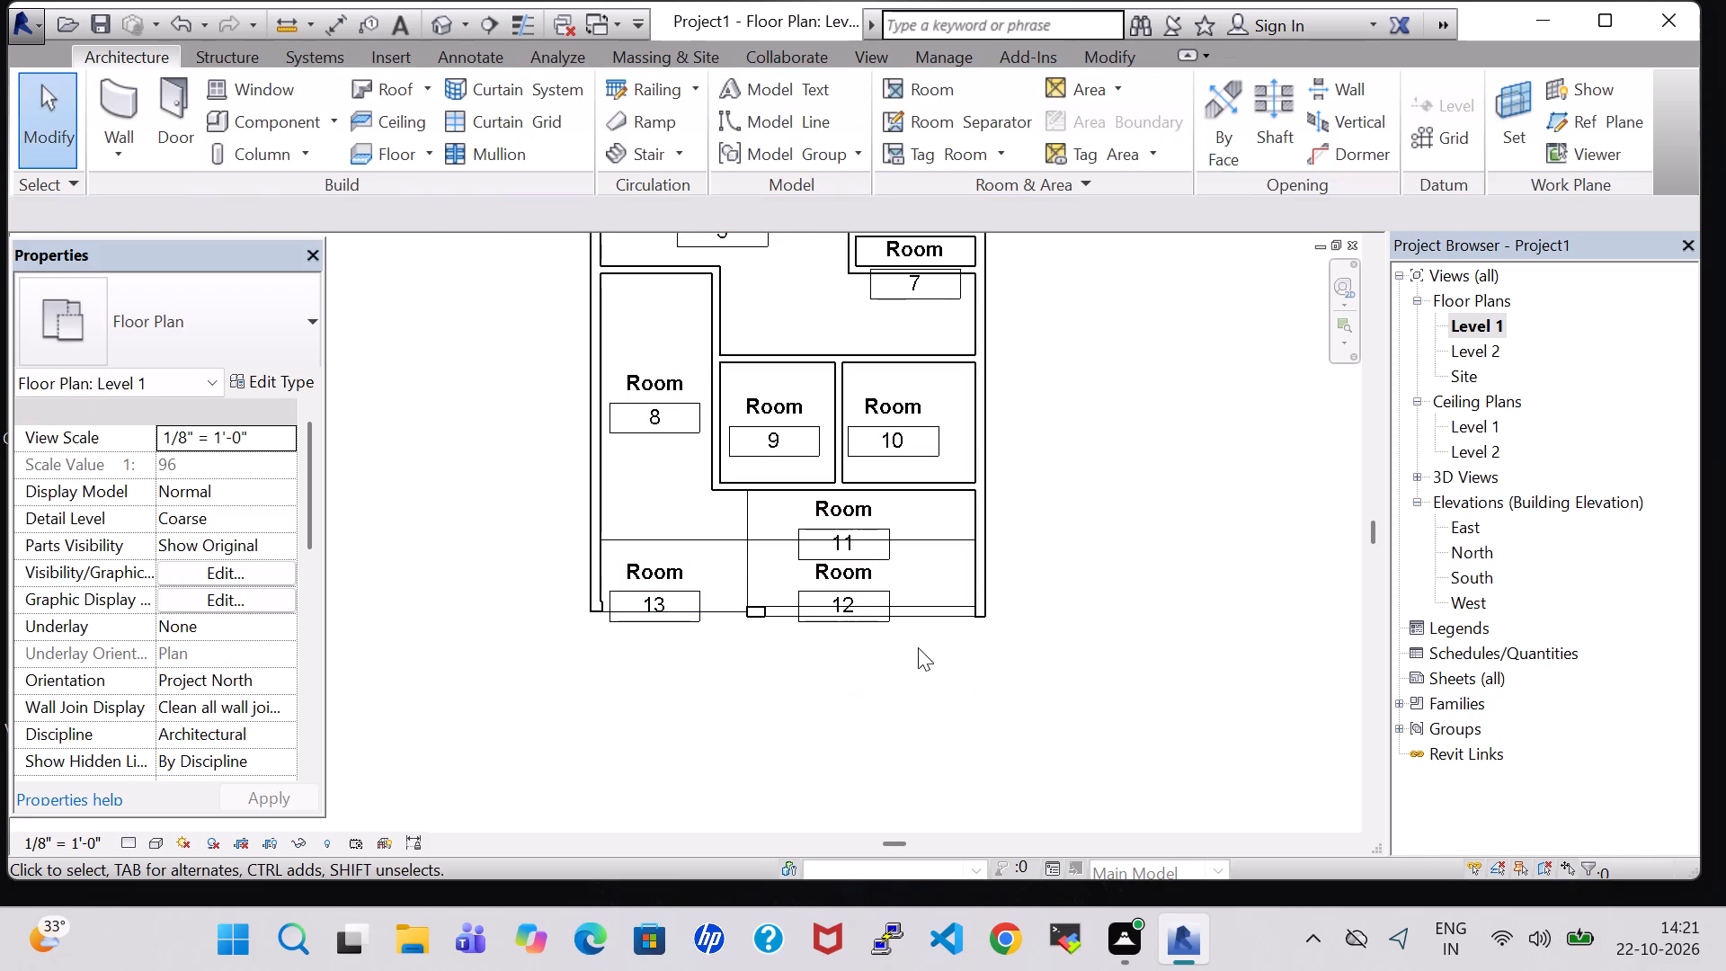
{"action": "key", "text": "Escape"}
Turn off Show Room Number in the Room Tag type properties.
{"action": "left_click", "coordinate": [672, 391]}
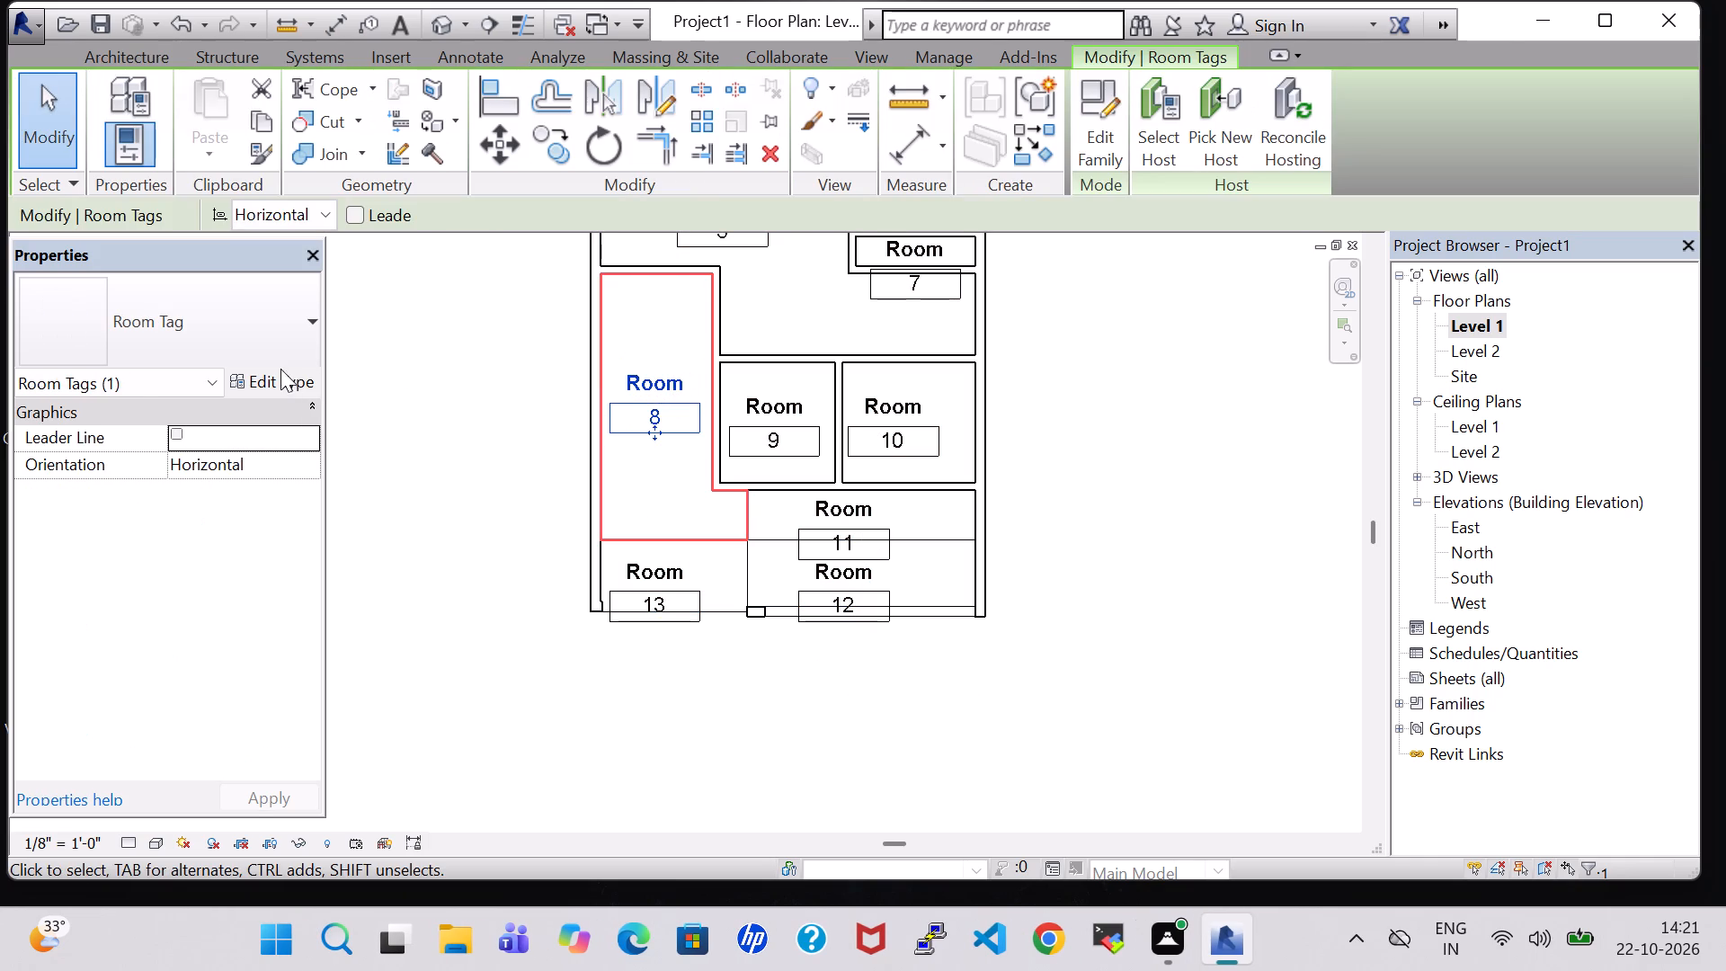
{"action": "left_click", "coordinate": [280, 380]}
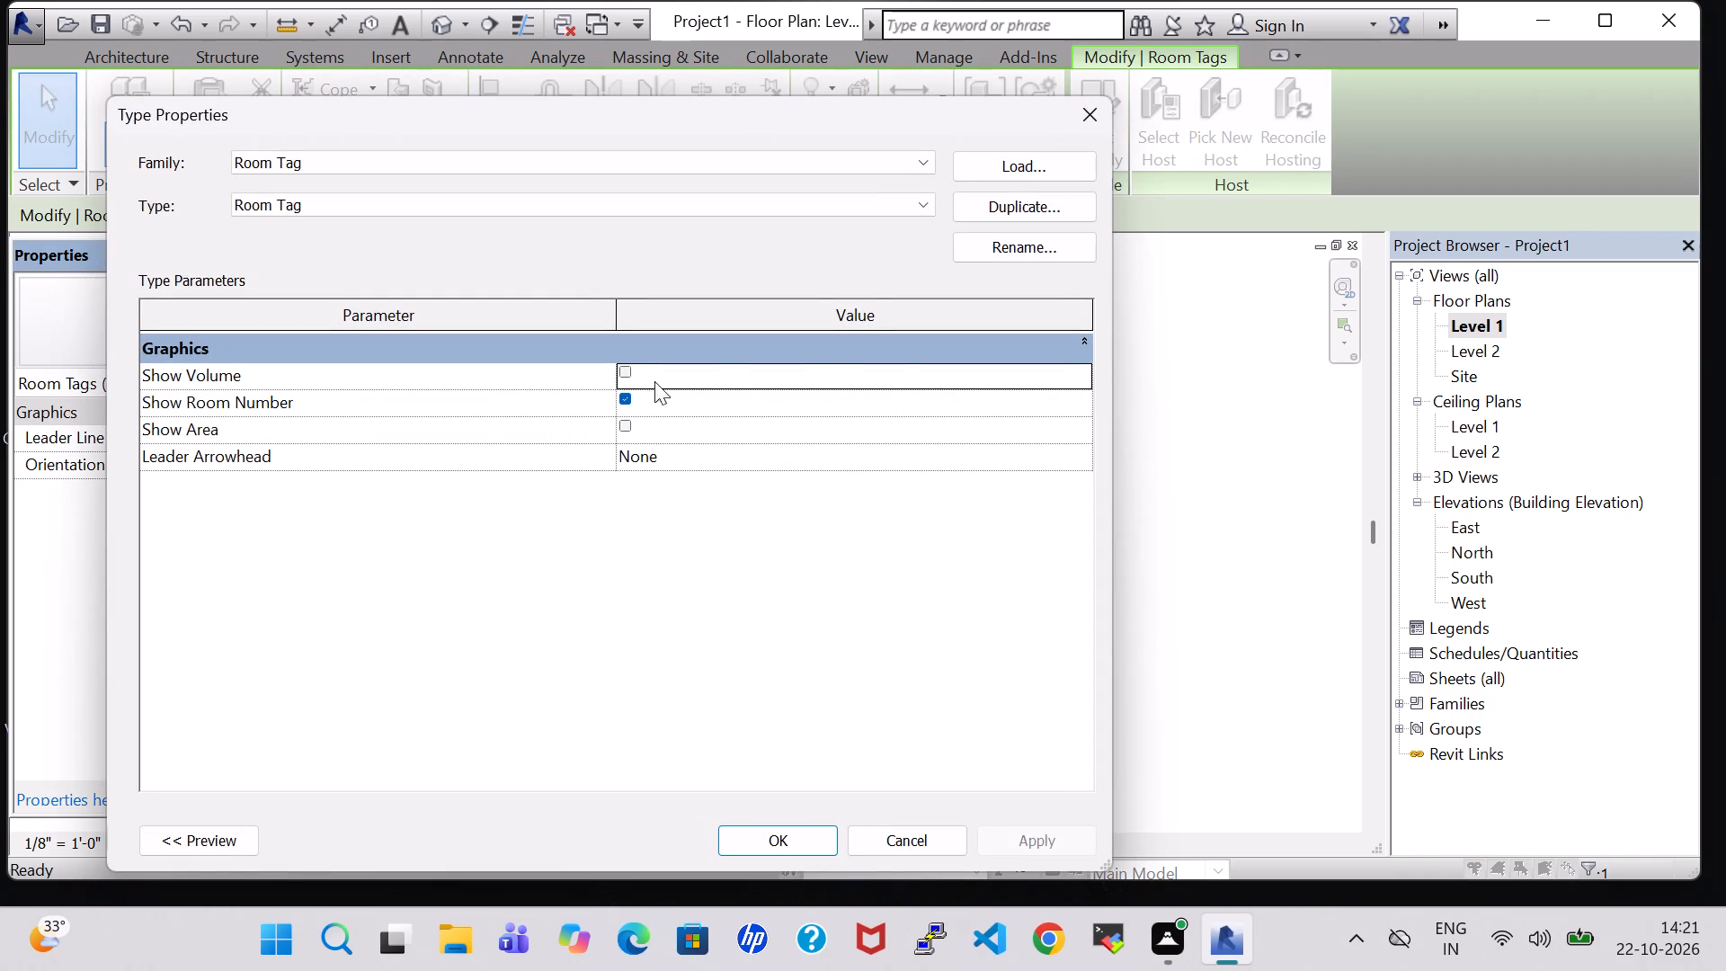
{"action": "left_click", "coordinate": [624, 403]}
{"action": "left_click", "coordinate": [1004, 841]}
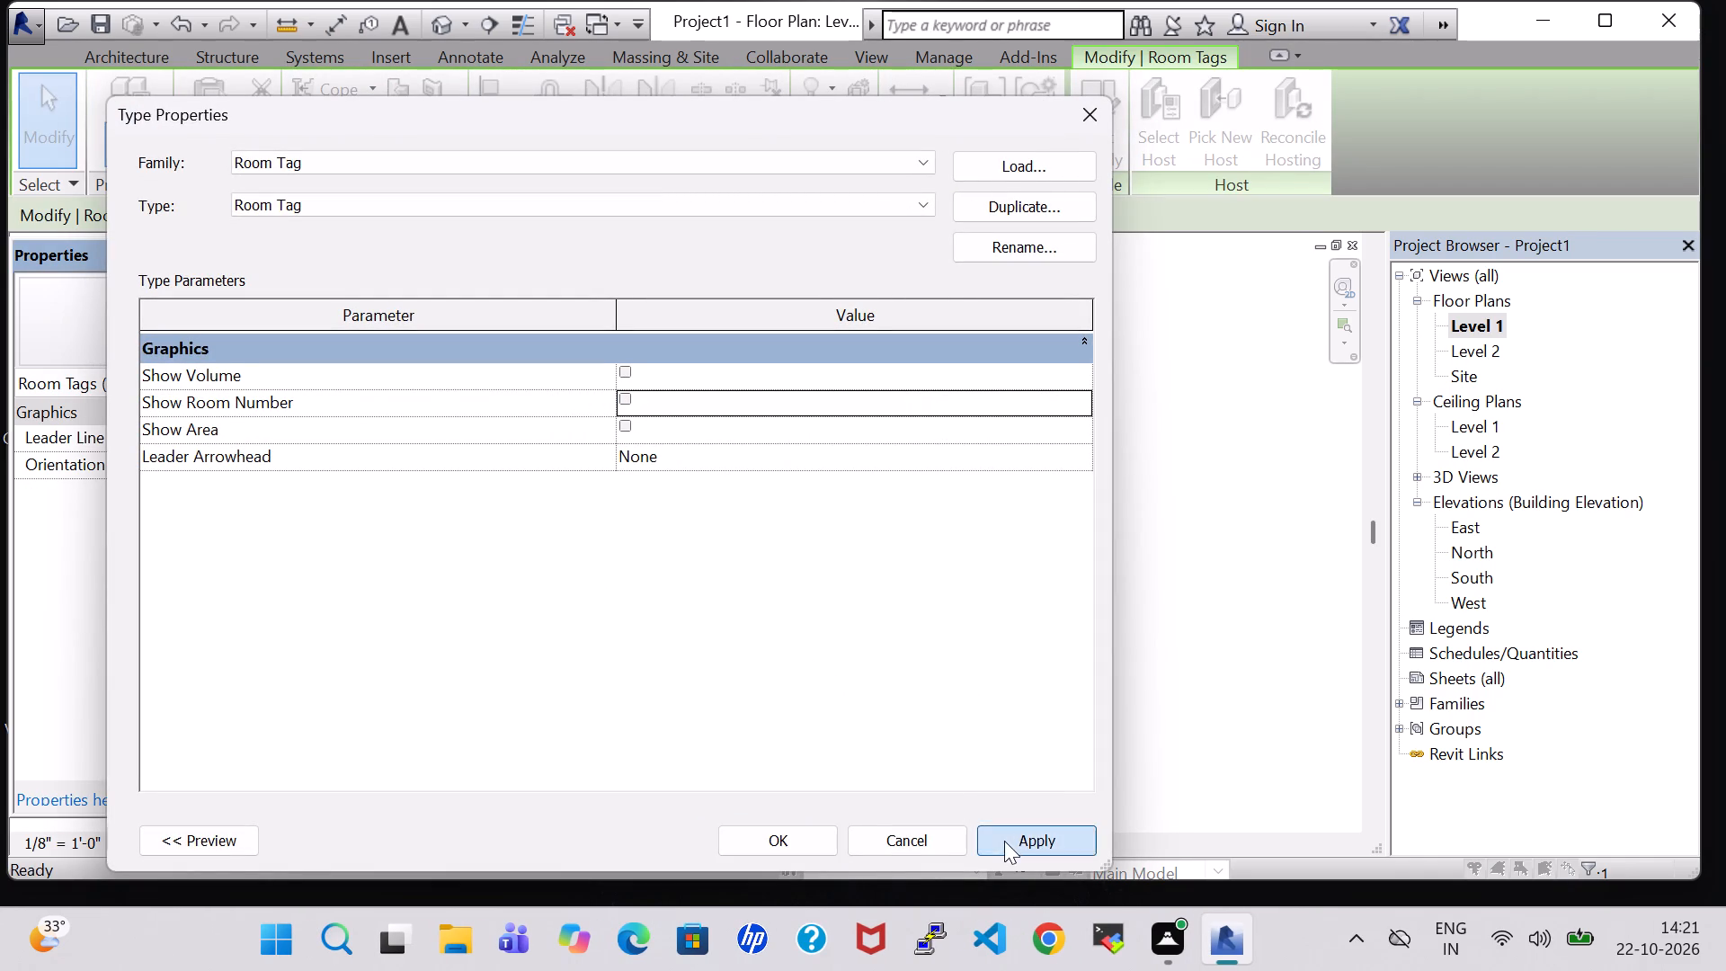
{"action": "left_click", "coordinate": [786, 837]}
{"action": "left_click", "coordinate": [1131, 615]}
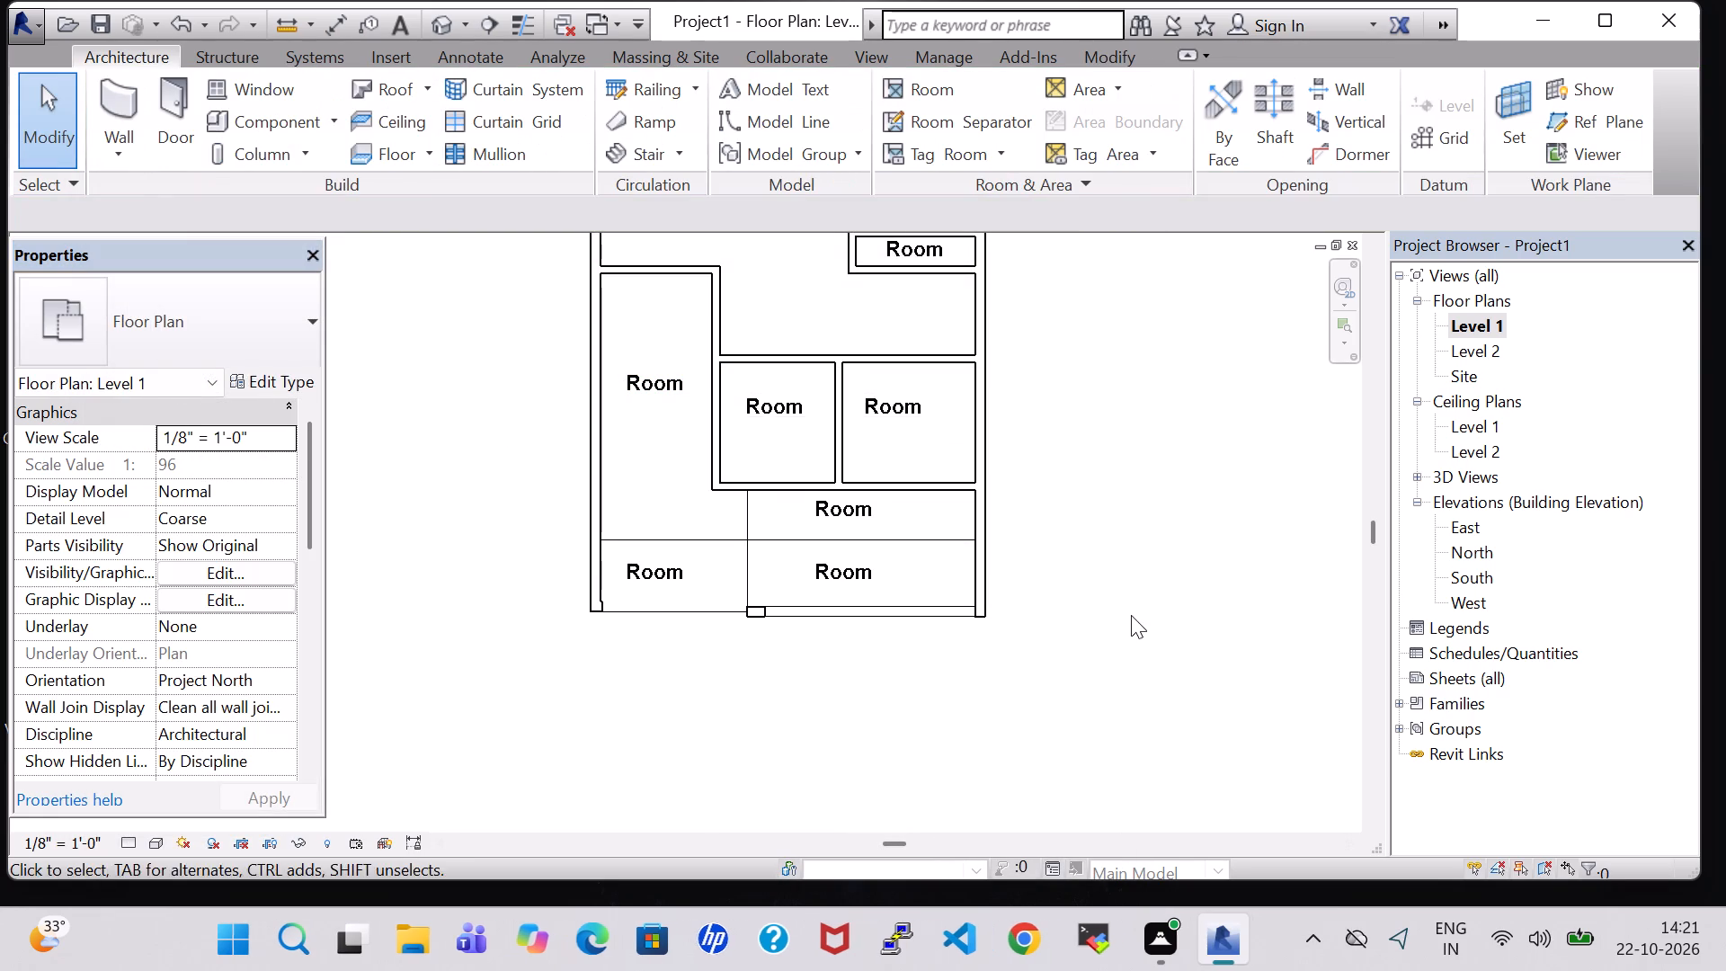
Rename the large room in the building's northwest corner as COURT YARD.
{"action": "scroll", "coordinate": [691, 505], "scroll_direction": "down", "scroll_amount": 3}
{"action": "middle_click_drag", "start_coordinate": [1014, 439], "coordinate": [1005, 476]}
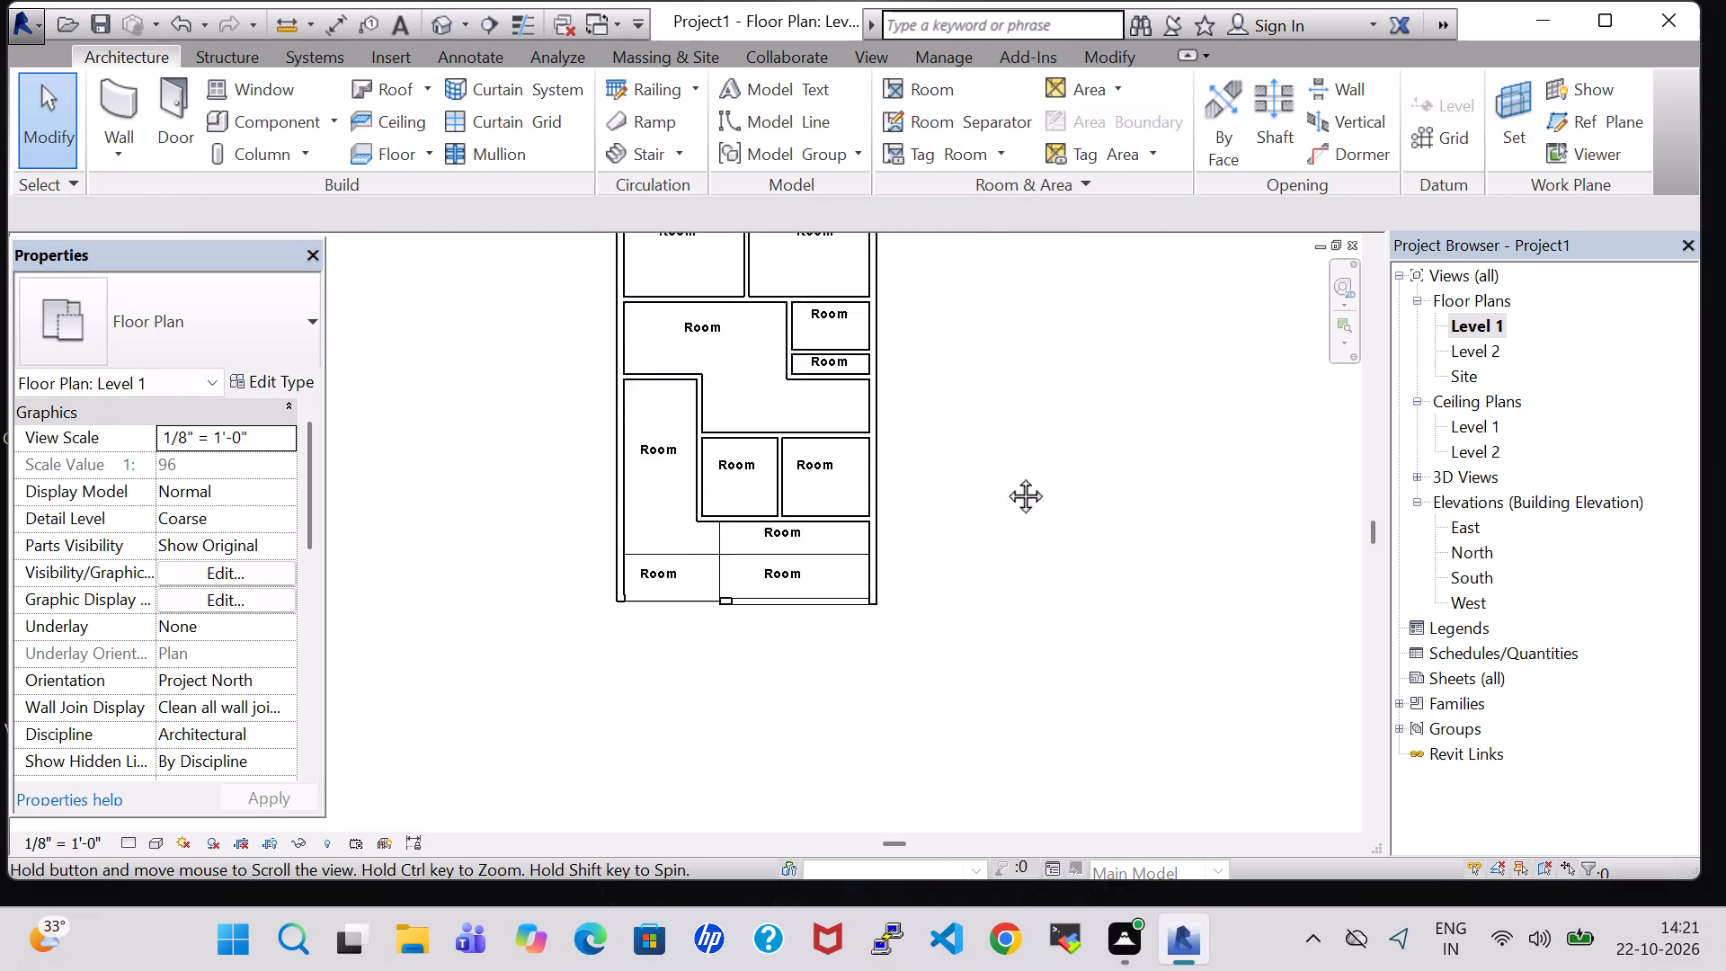
{"action": "middle_click_drag", "start_coordinate": [1005, 476], "coordinate": [1076, 681]}
{"action": "double_click", "coordinate": [785, 359]}
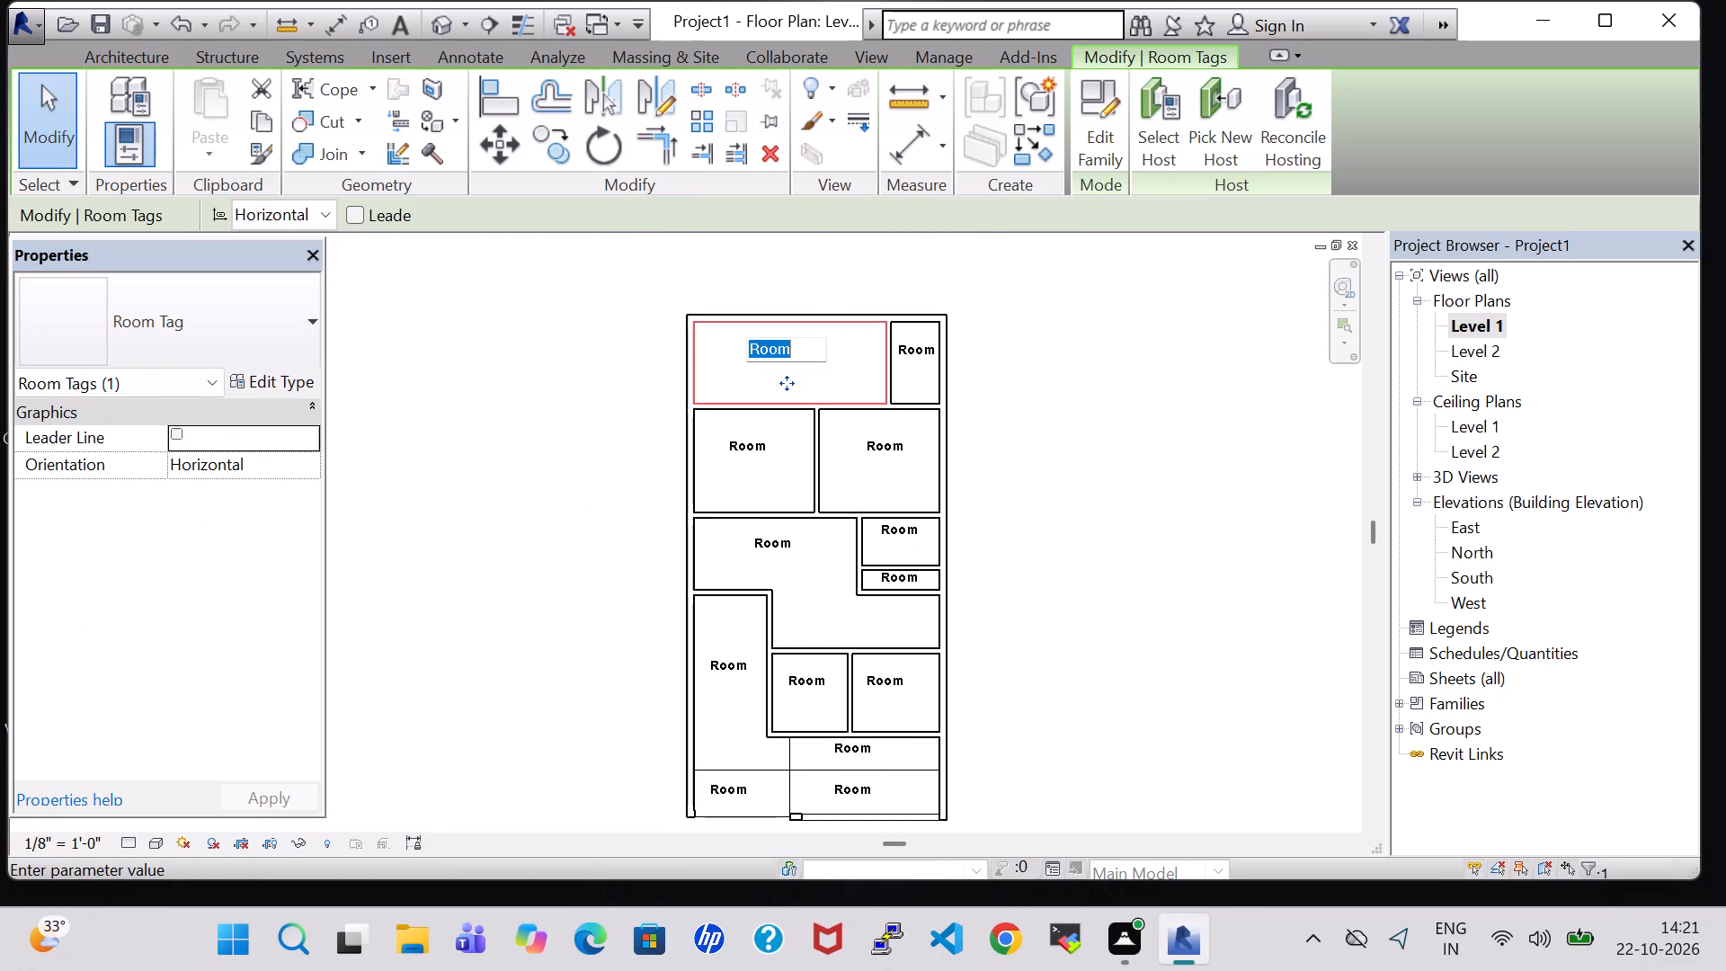
{"action": "key", "text": "BackSpace"}
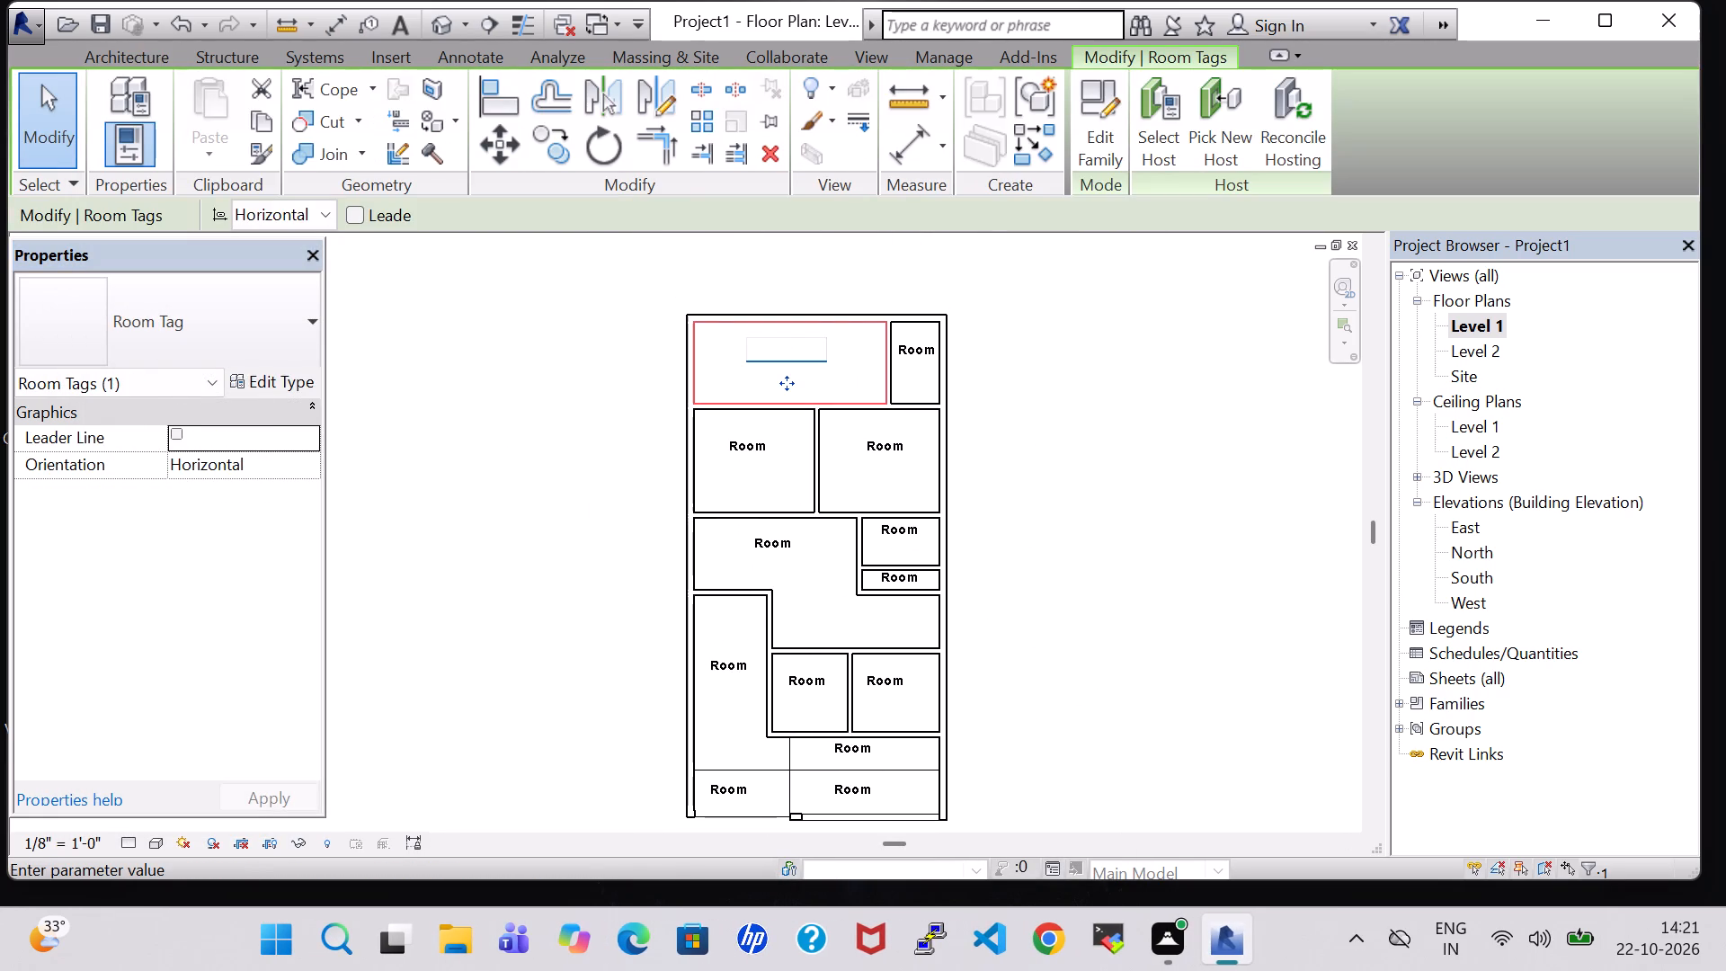
{"action": "type", "text": "OURT"}
{"action": "key", "text": "BackSpace"}
{"action": "key", "text": "BackSpace"}
{"action": "key", "text": "BackSpace"}
{"action": "key", "text": "BackSpace"}
{"action": "type", "text": "COURT YARD"}
{"action": "key", "text": "Return"}
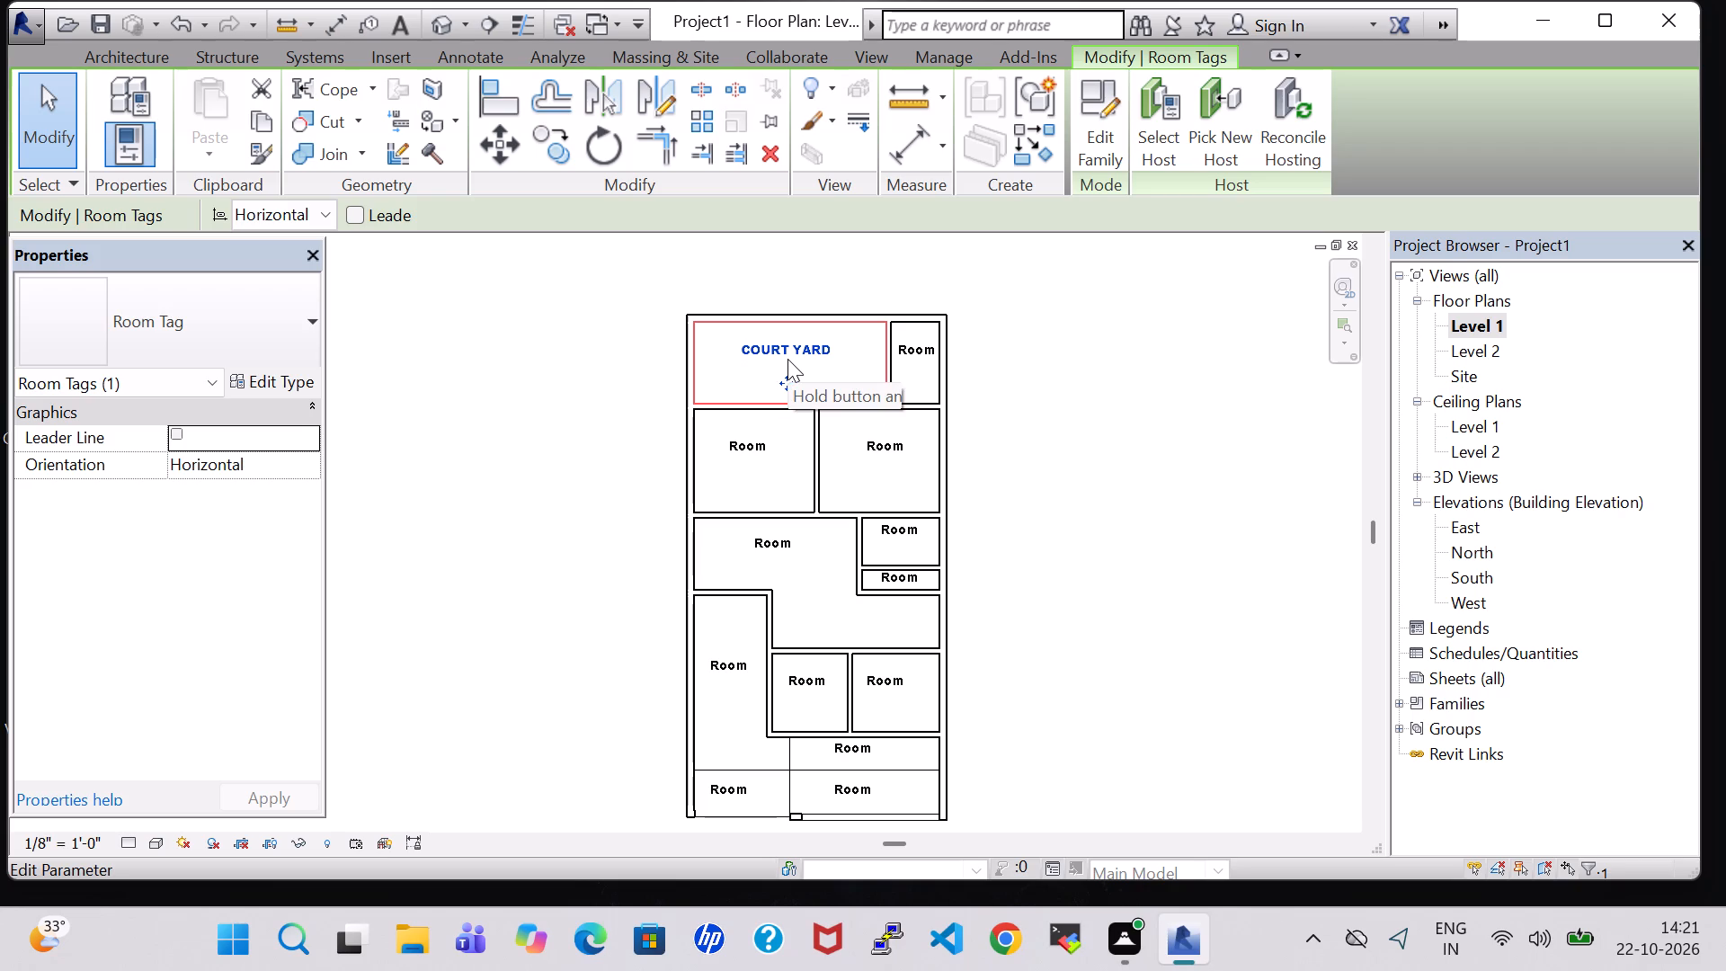
{"action": "left_click", "coordinate": [1092, 422]}
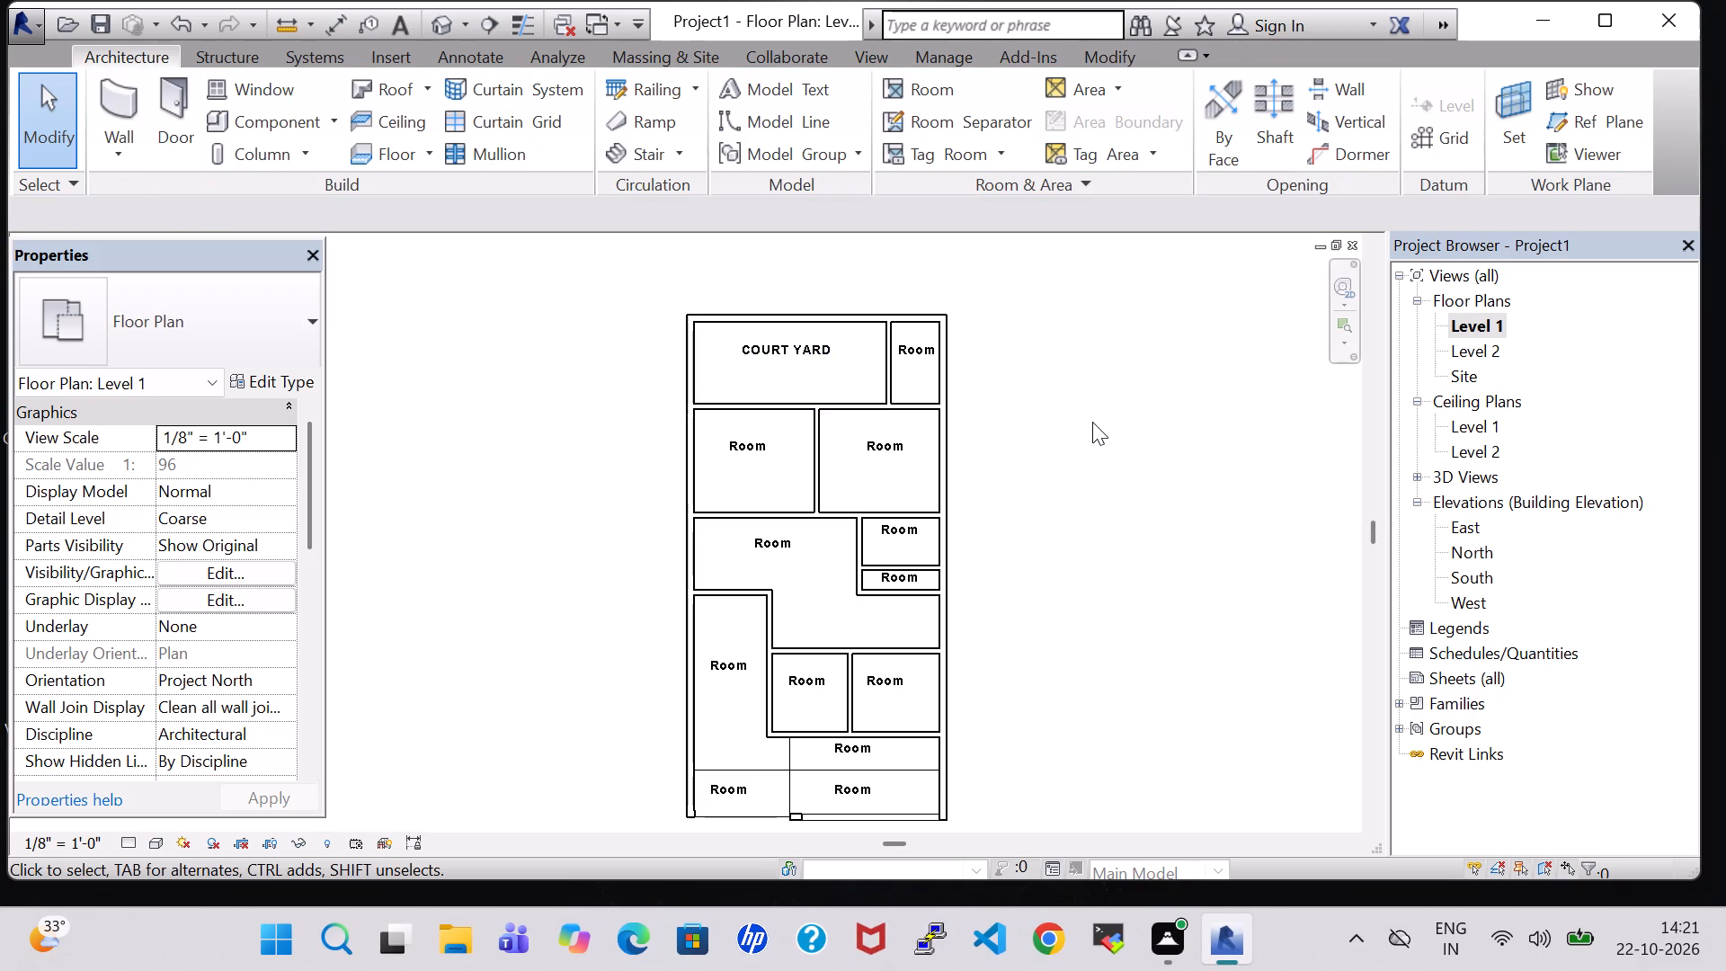
Rename the narrow room in the building's northeast corner as TOILET.
{"action": "double_click", "coordinate": [914, 351]}
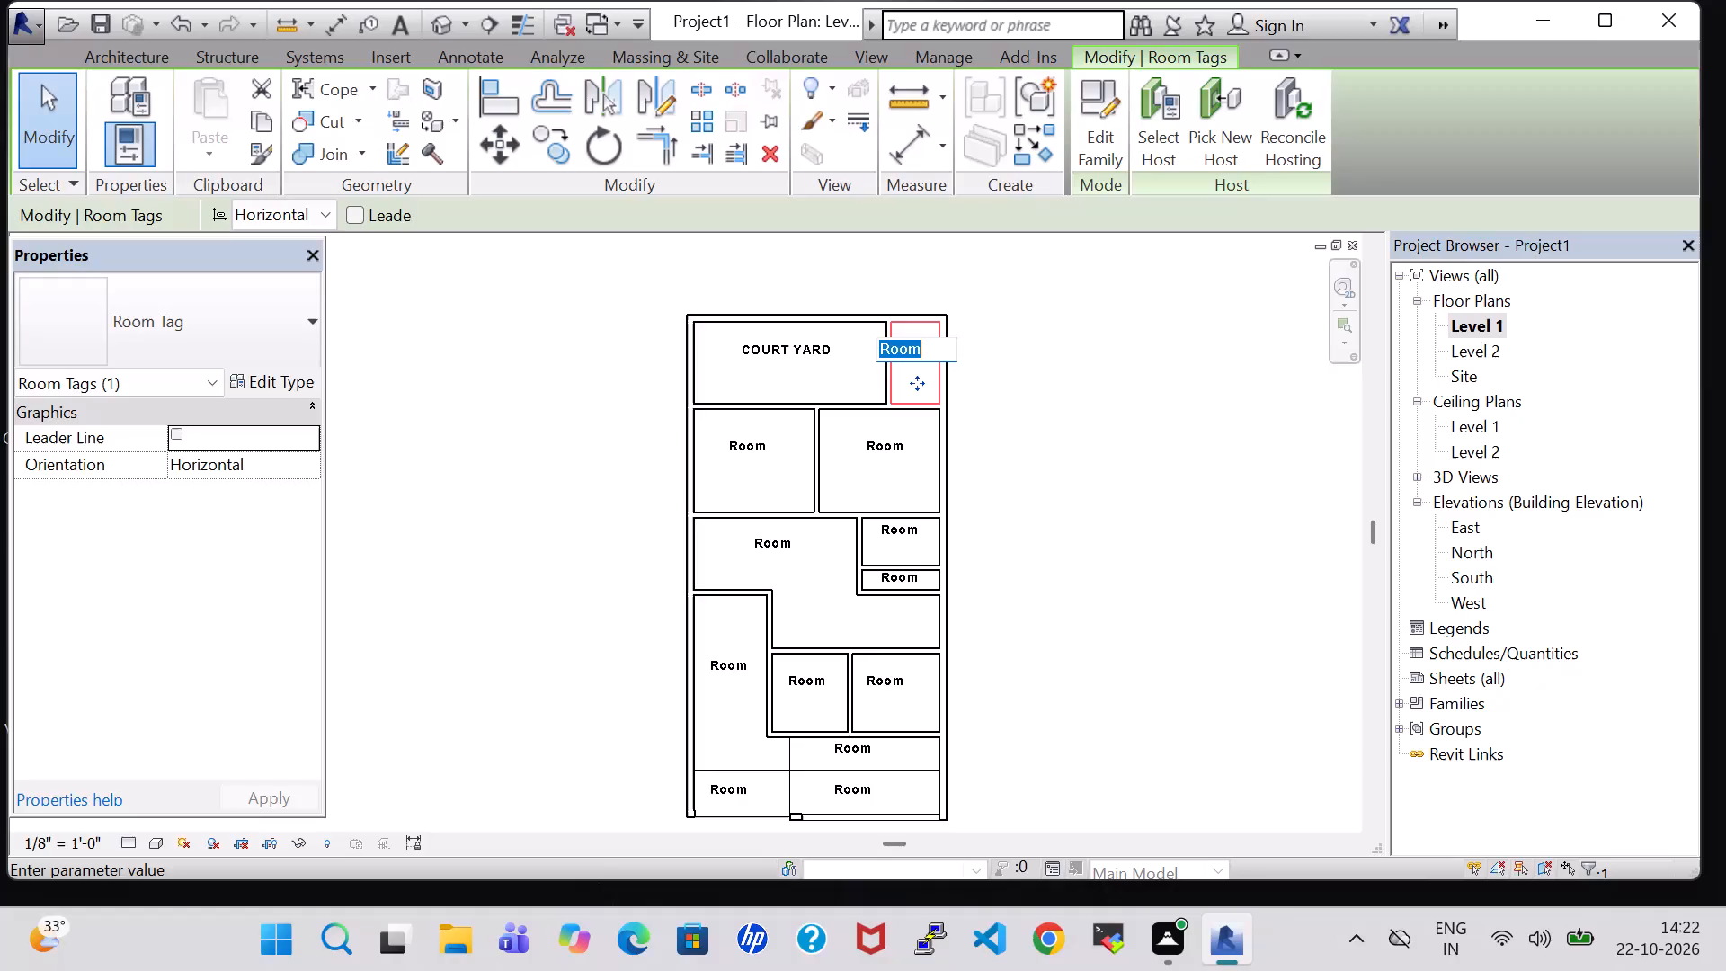
{"action": "key", "text": "BackSpace"}
{"action": "type", "text": "TOILE"}
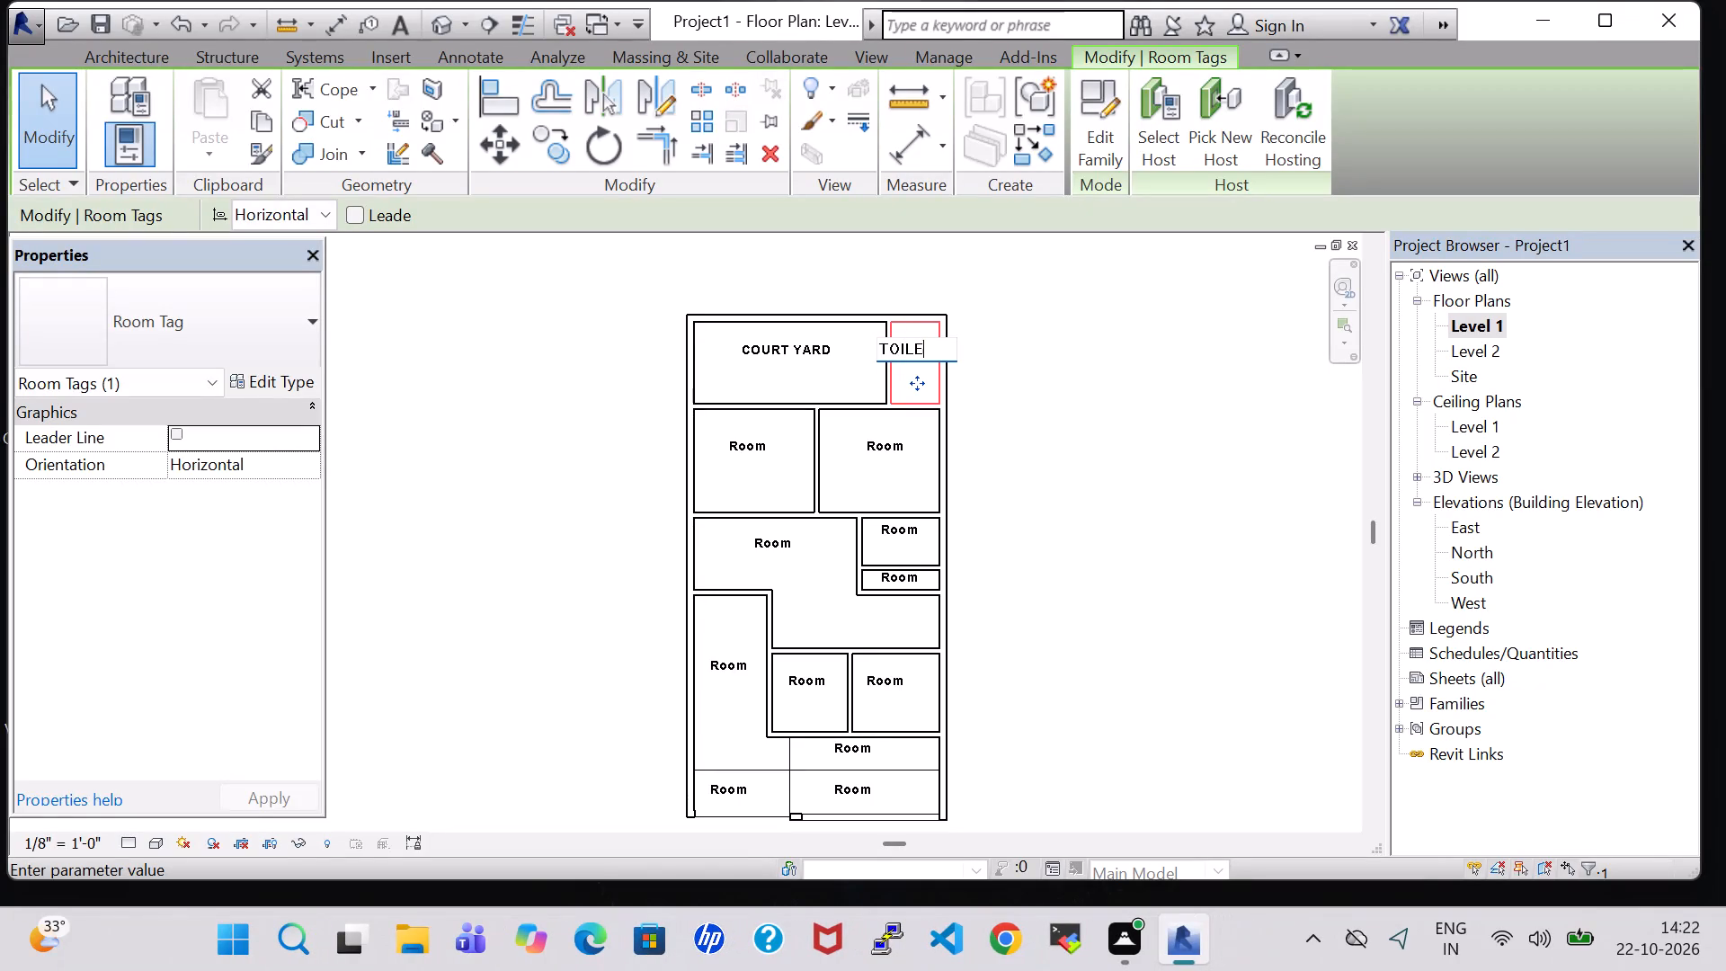
{"action": "key", "text": "t"}
{"action": "key", "text": "Return"}
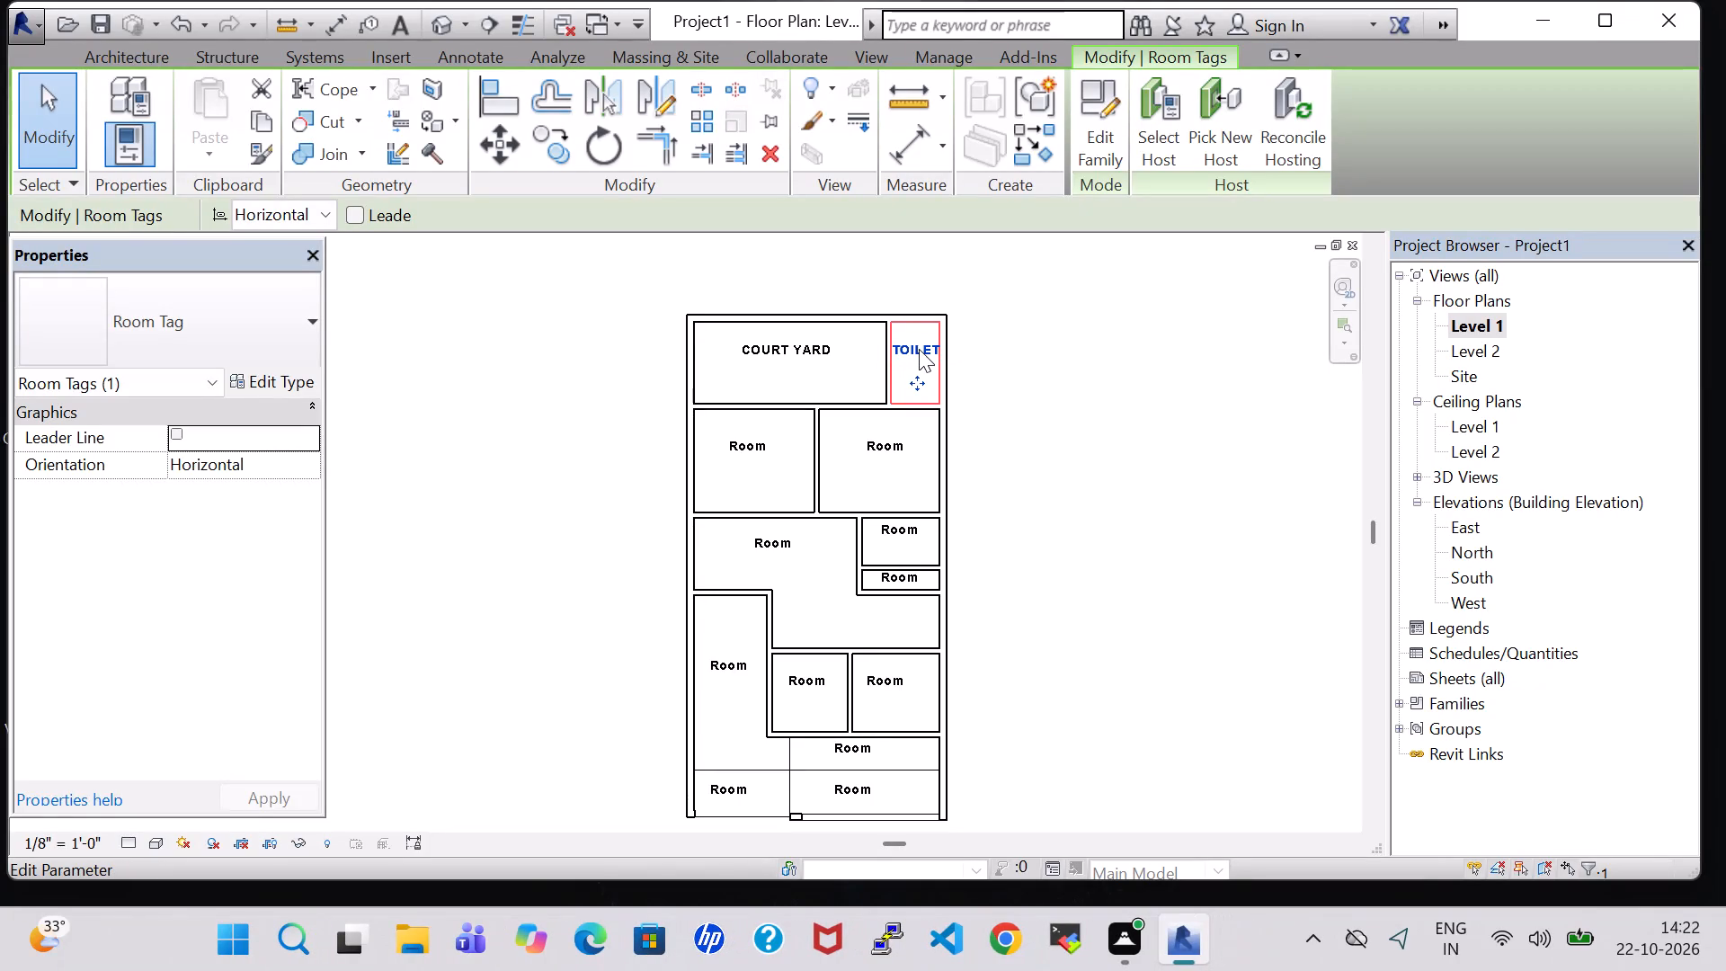
{"action": "left_click", "coordinate": [990, 379]}
{"action": "scroll", "coordinate": [995, 379], "scroll_direction": "up", "scroll_amount": 4}
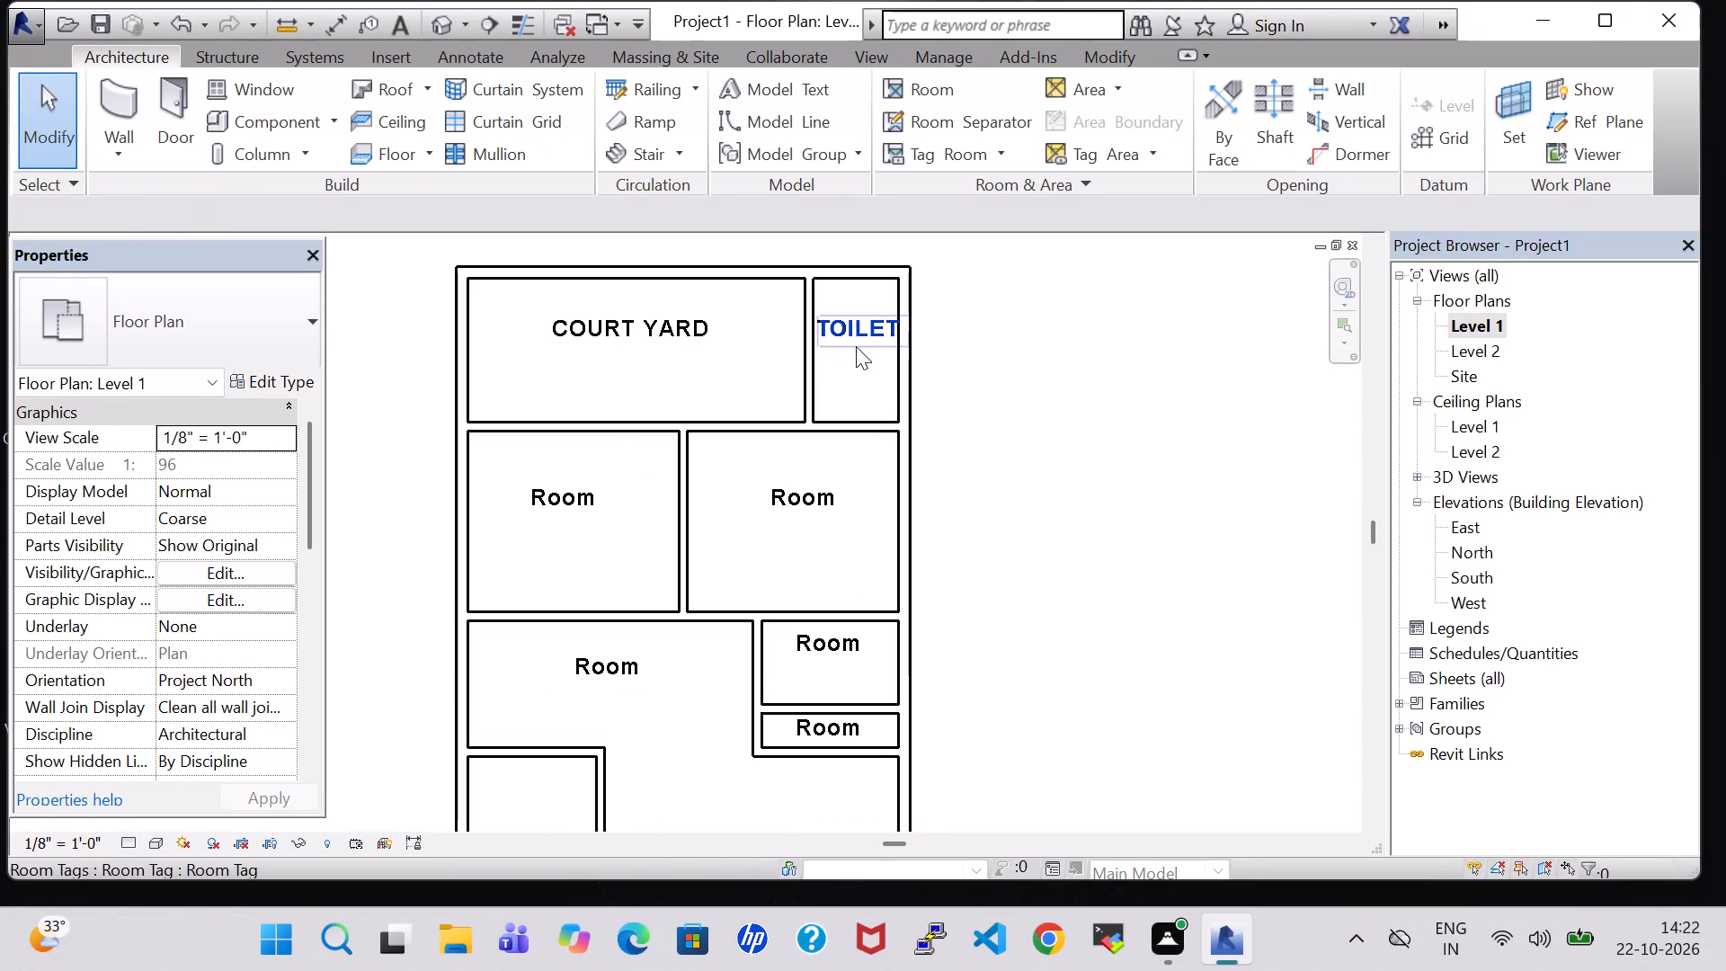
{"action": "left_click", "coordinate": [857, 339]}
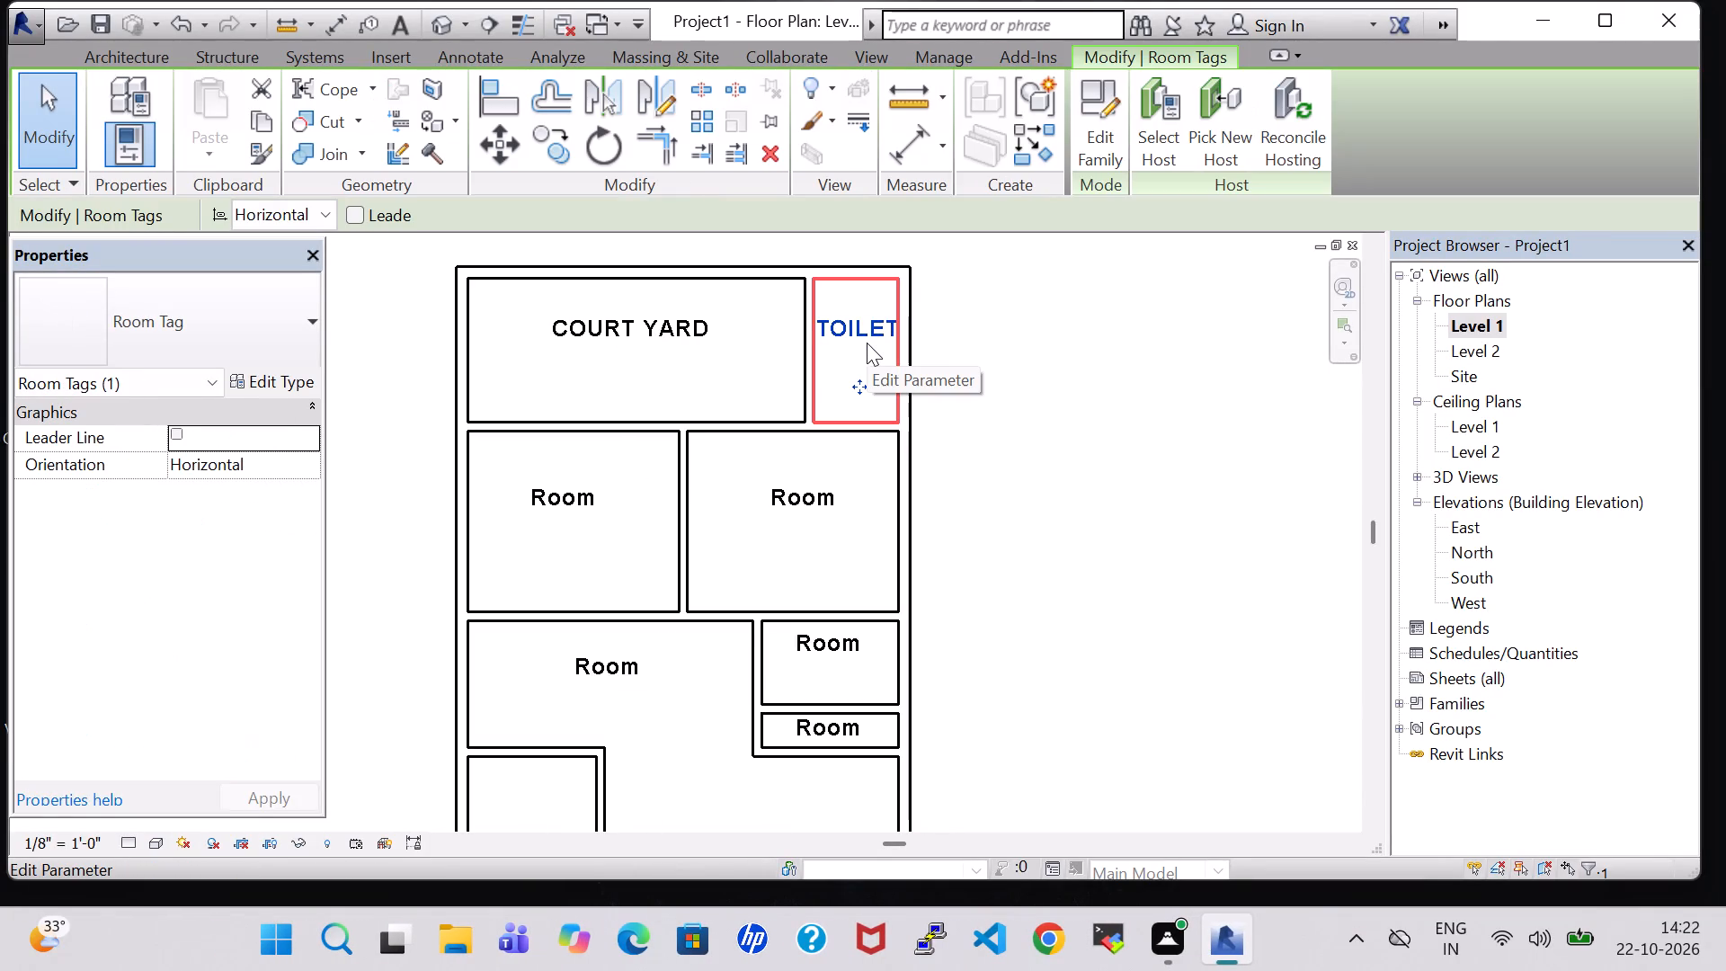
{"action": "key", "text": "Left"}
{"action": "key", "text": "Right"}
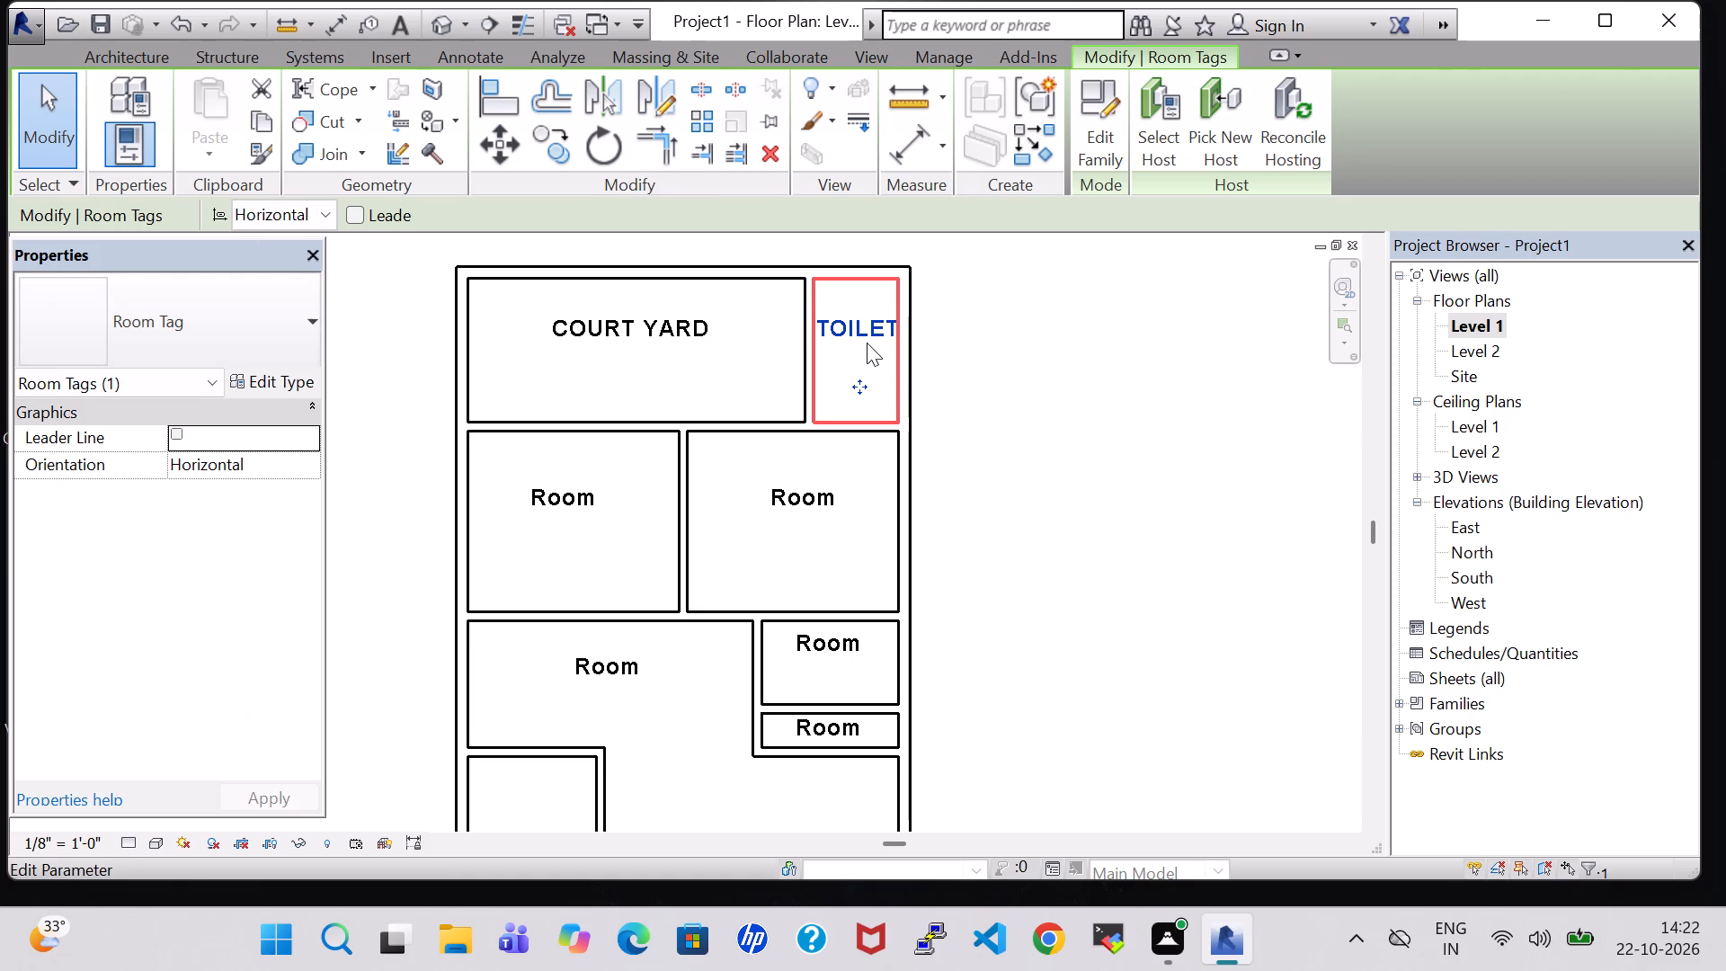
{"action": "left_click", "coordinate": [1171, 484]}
Rename the western of the two rooms directly south of the COURT YARD row as BED ROOM.
{"action": "scroll", "coordinate": [1167, 484], "scroll_direction": "down", "scroll_amount": 2}
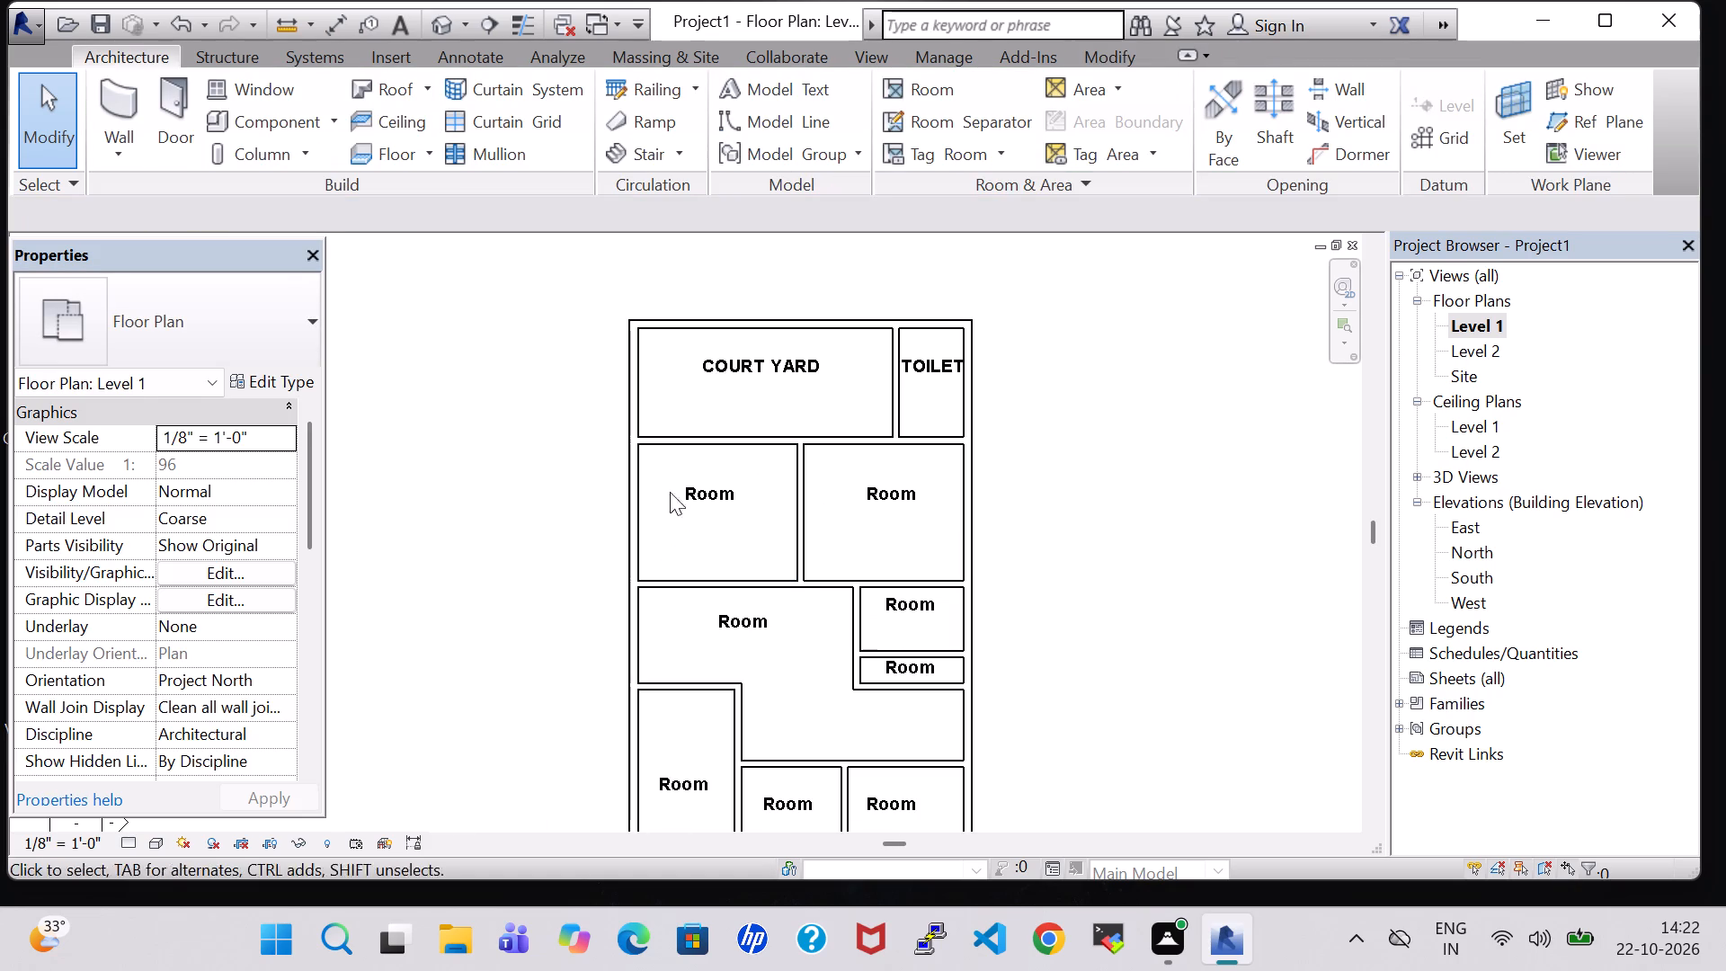
{"action": "double_click", "coordinate": [716, 499]}
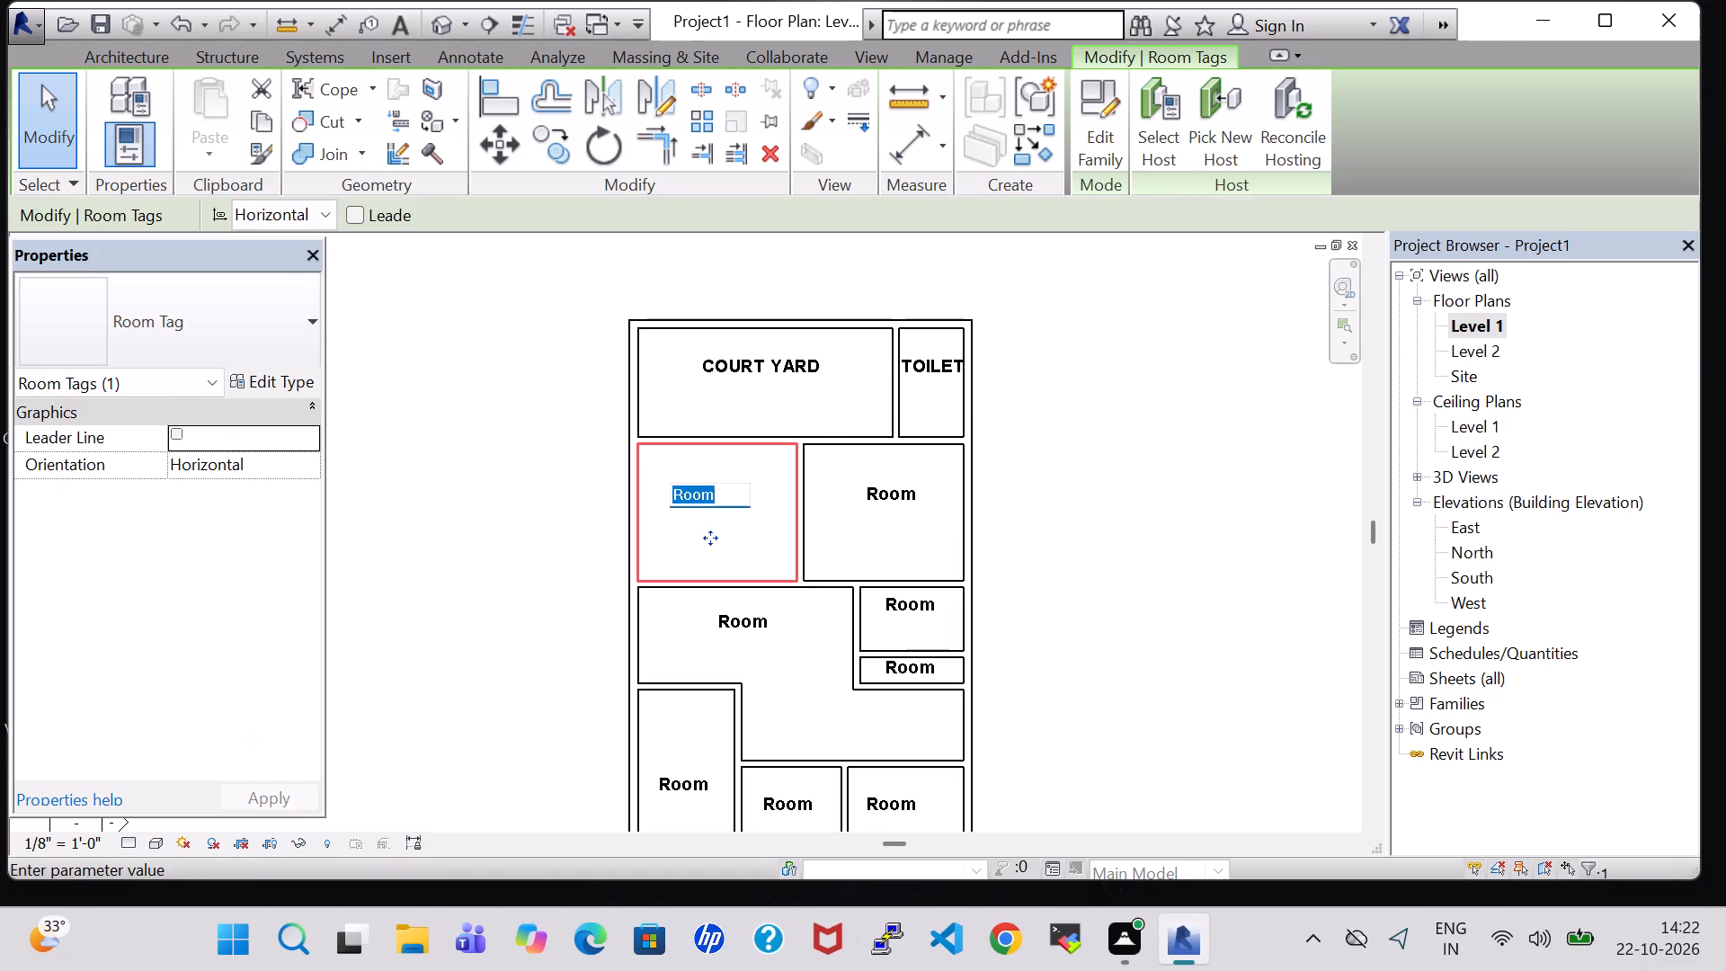
{"action": "key", "text": "BackSpace"}
{"action": "type", "text": "BED ROOM"}
{"action": "key", "text": "Return"}
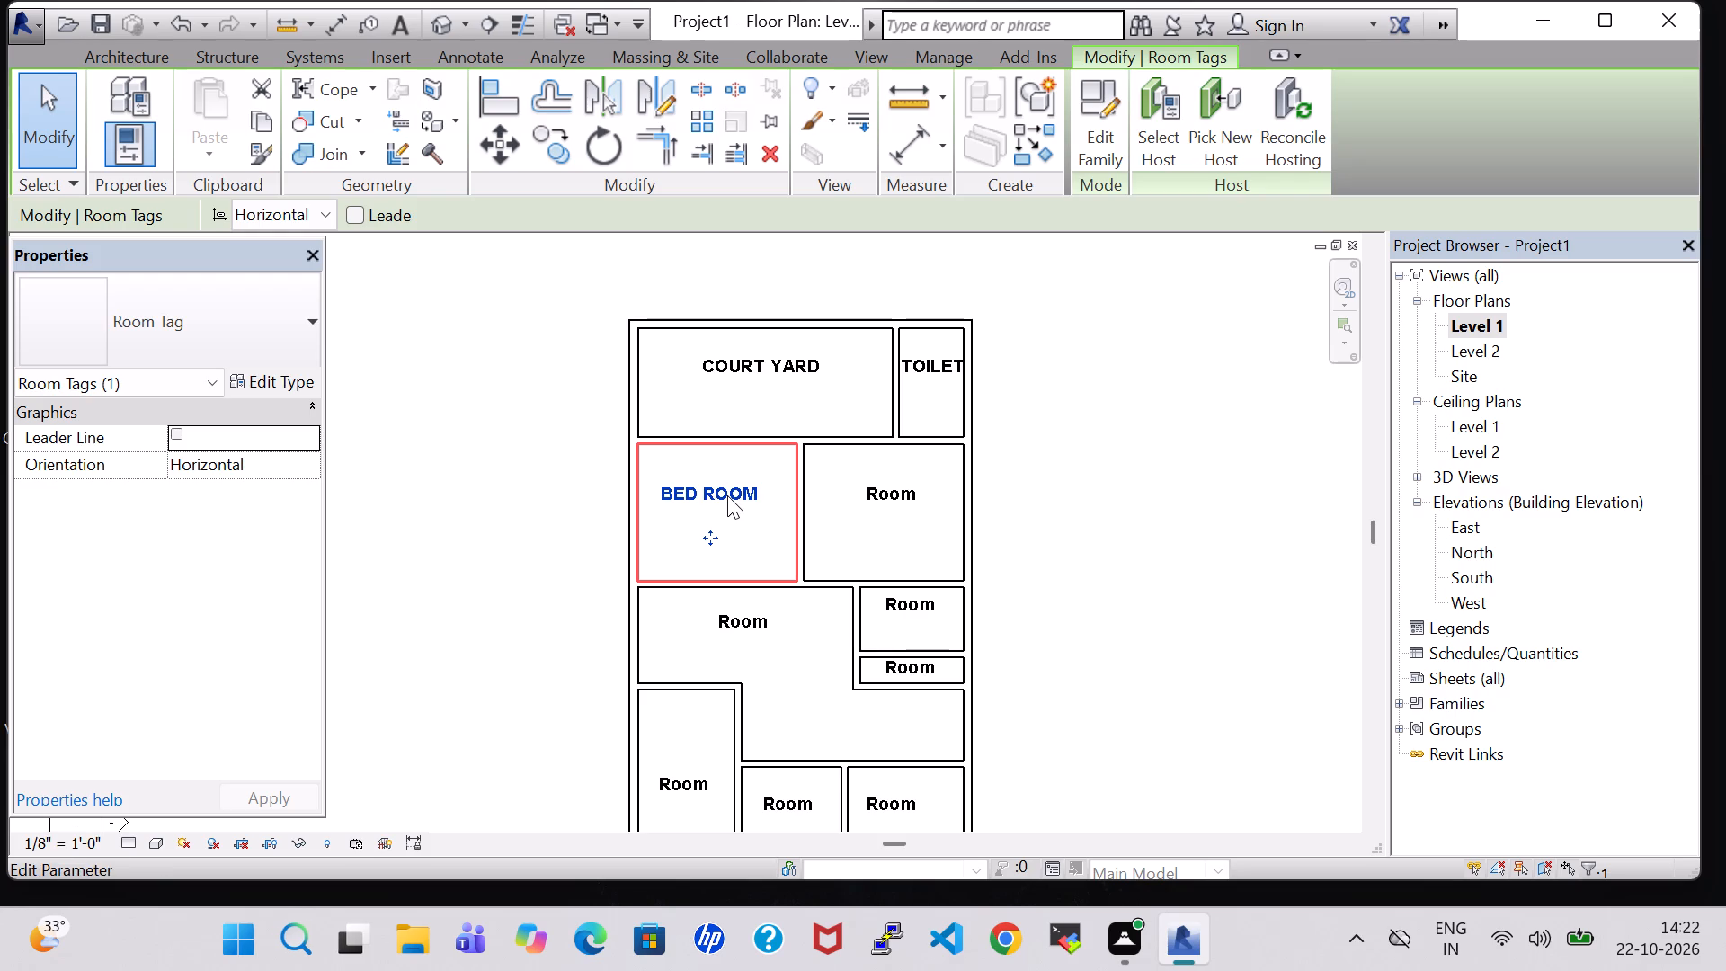
Rename the eastern of the two rooms directly south of the COURT YARD row as BED ROOM.
{"action": "double_click", "coordinate": [895, 494]}
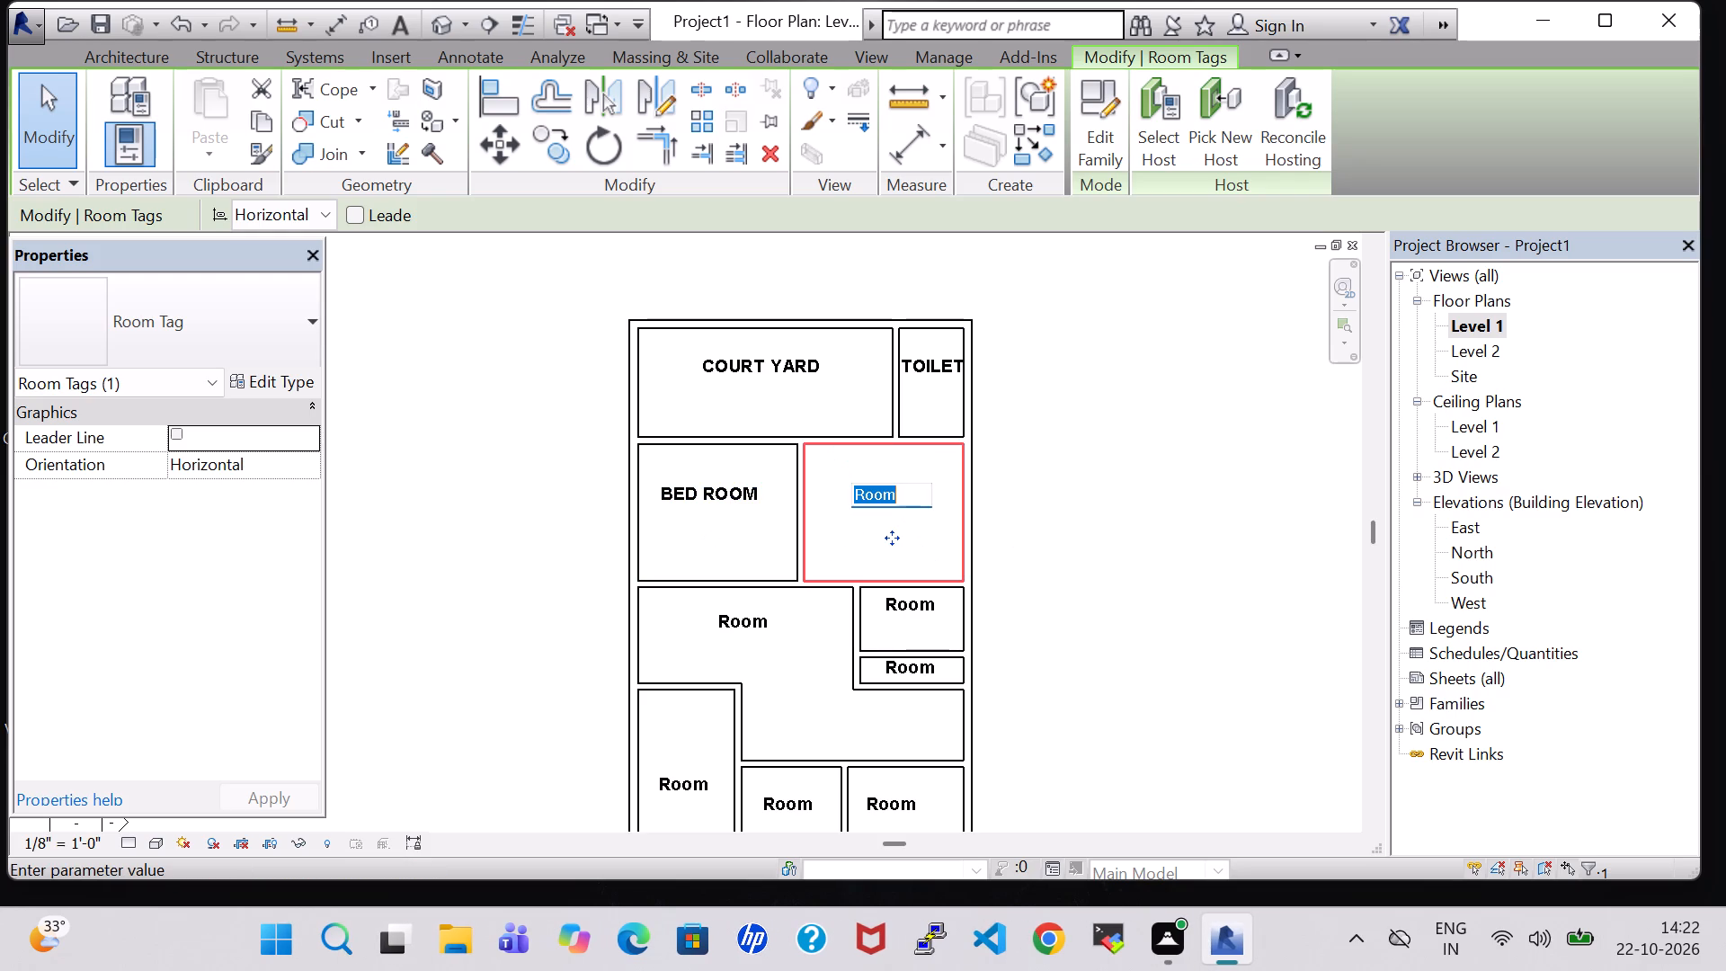
{"action": "key", "text": "BackSpace"}
{"action": "type", "text": "BR"}
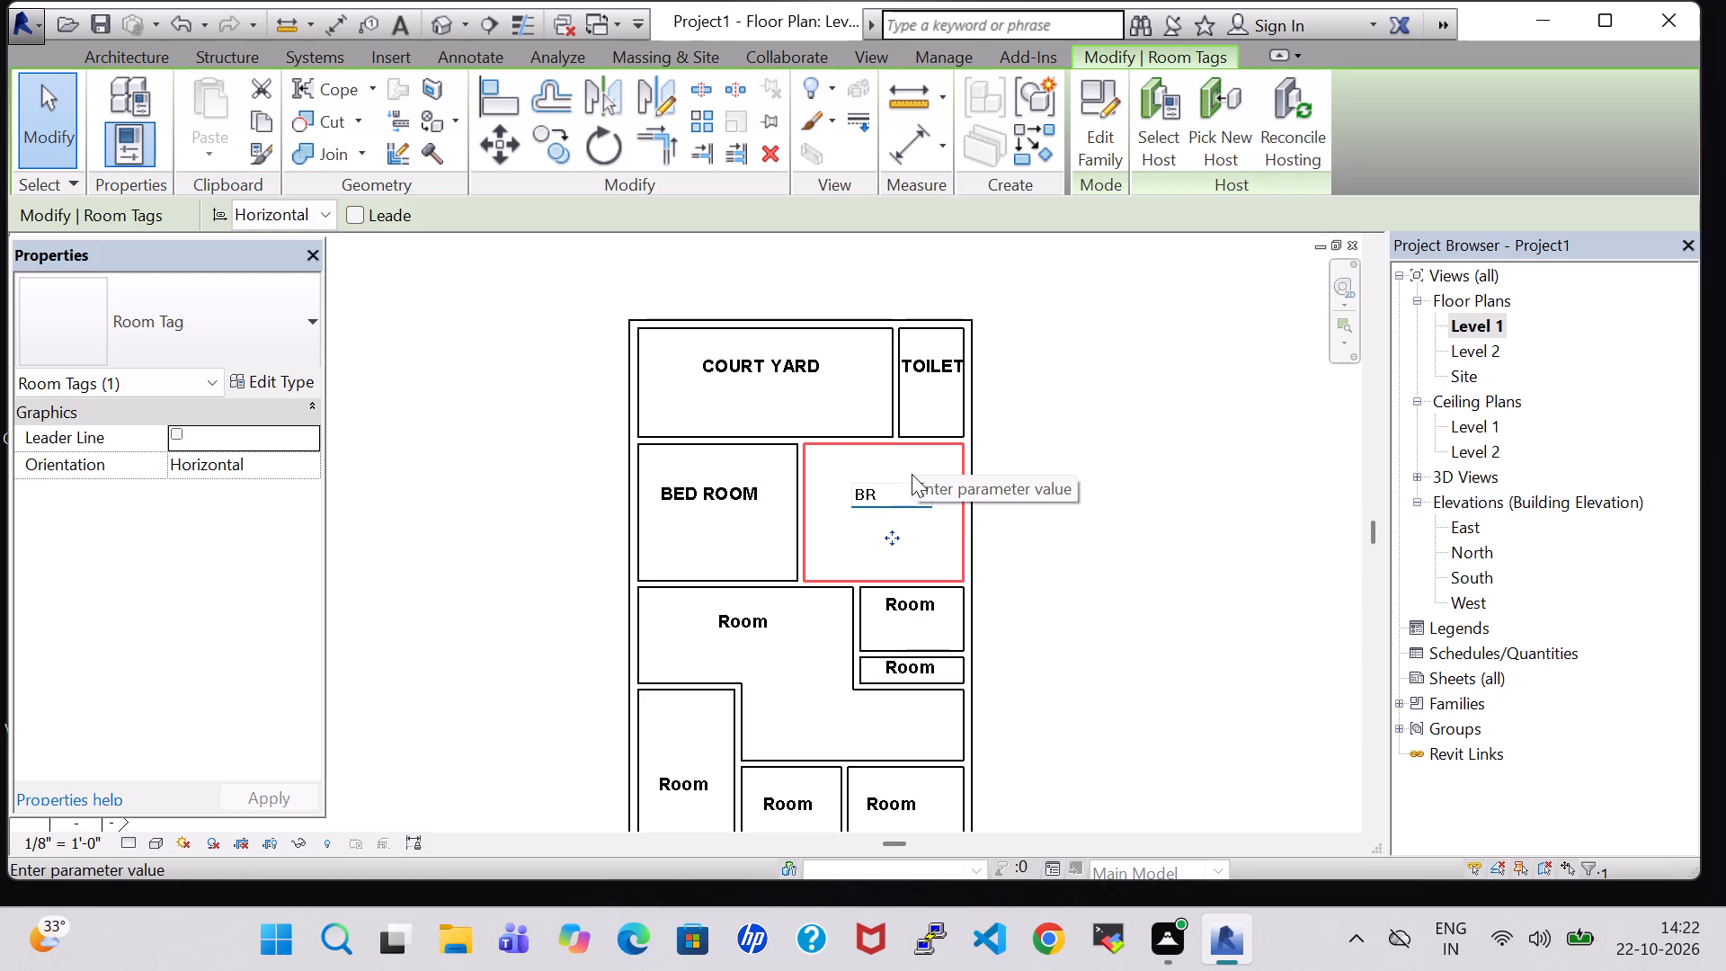
{"action": "key", "text": "BackSpace"}
{"action": "type", "text": "ED ROOM"}
{"action": "key", "text": "Return"}
{"action": "left_click", "coordinate": [1075, 562]}
Rename the irregular stepped room south of the bedrooms as DINNING LOBBY.
{"action": "scroll", "coordinate": [1075, 562], "scroll_direction": "down", "scroll_amount": 2}
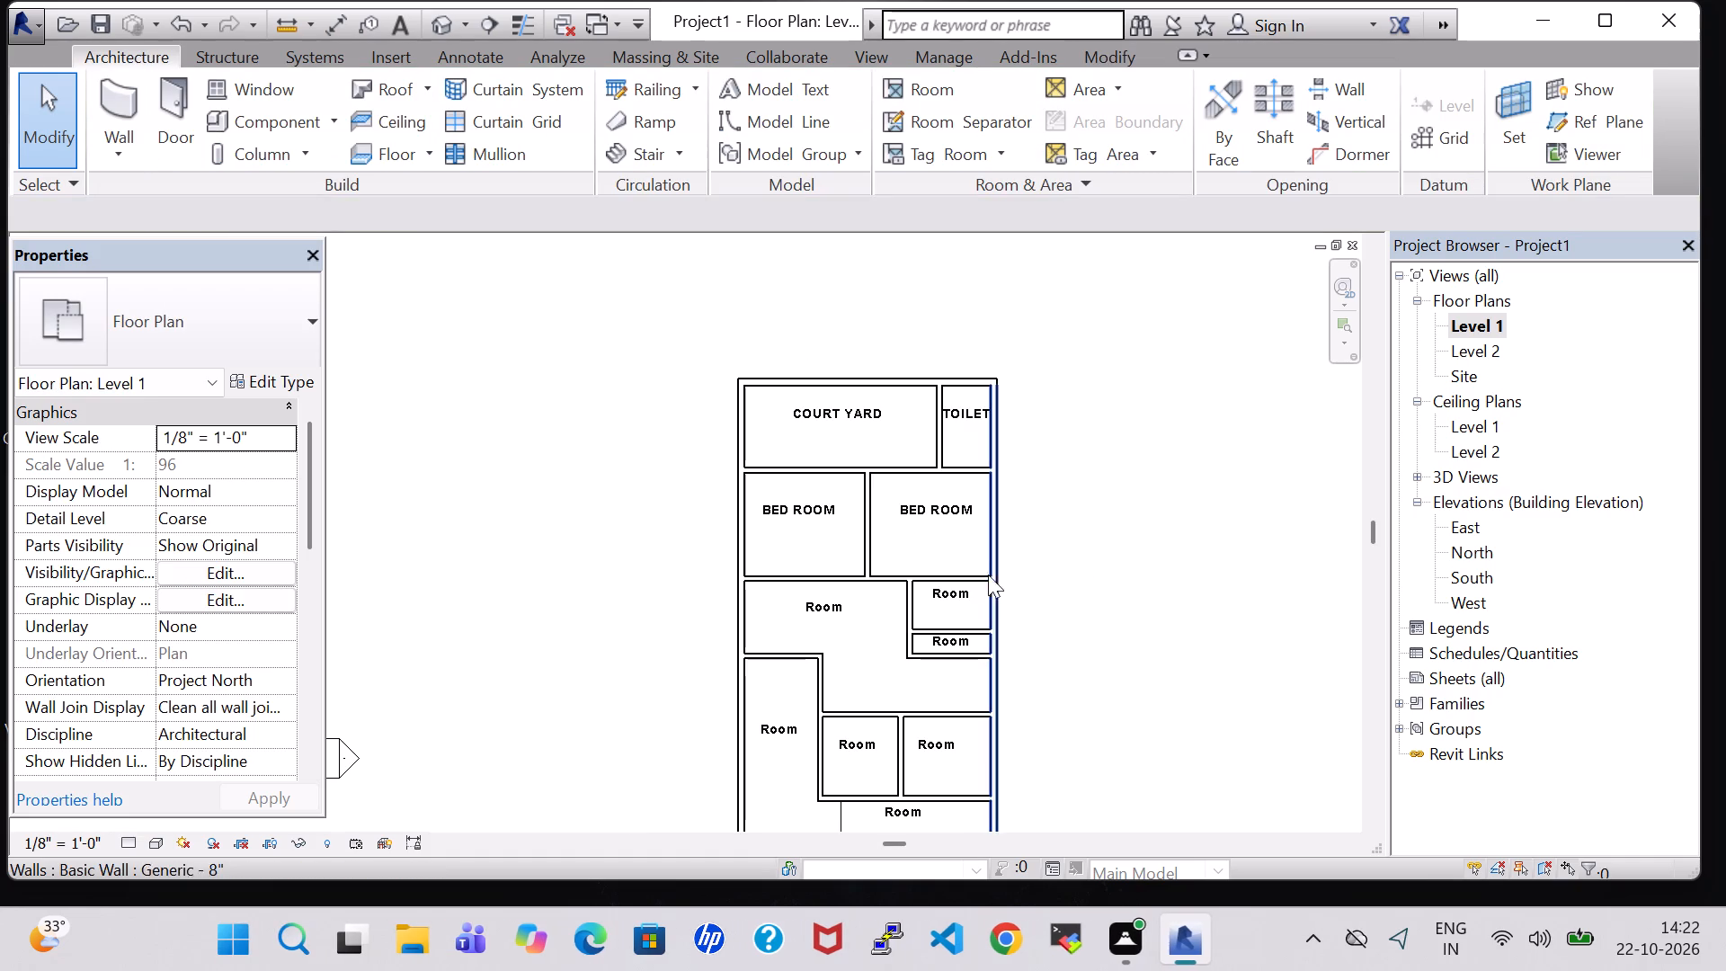
{"action": "double_click", "coordinate": [826, 613]}
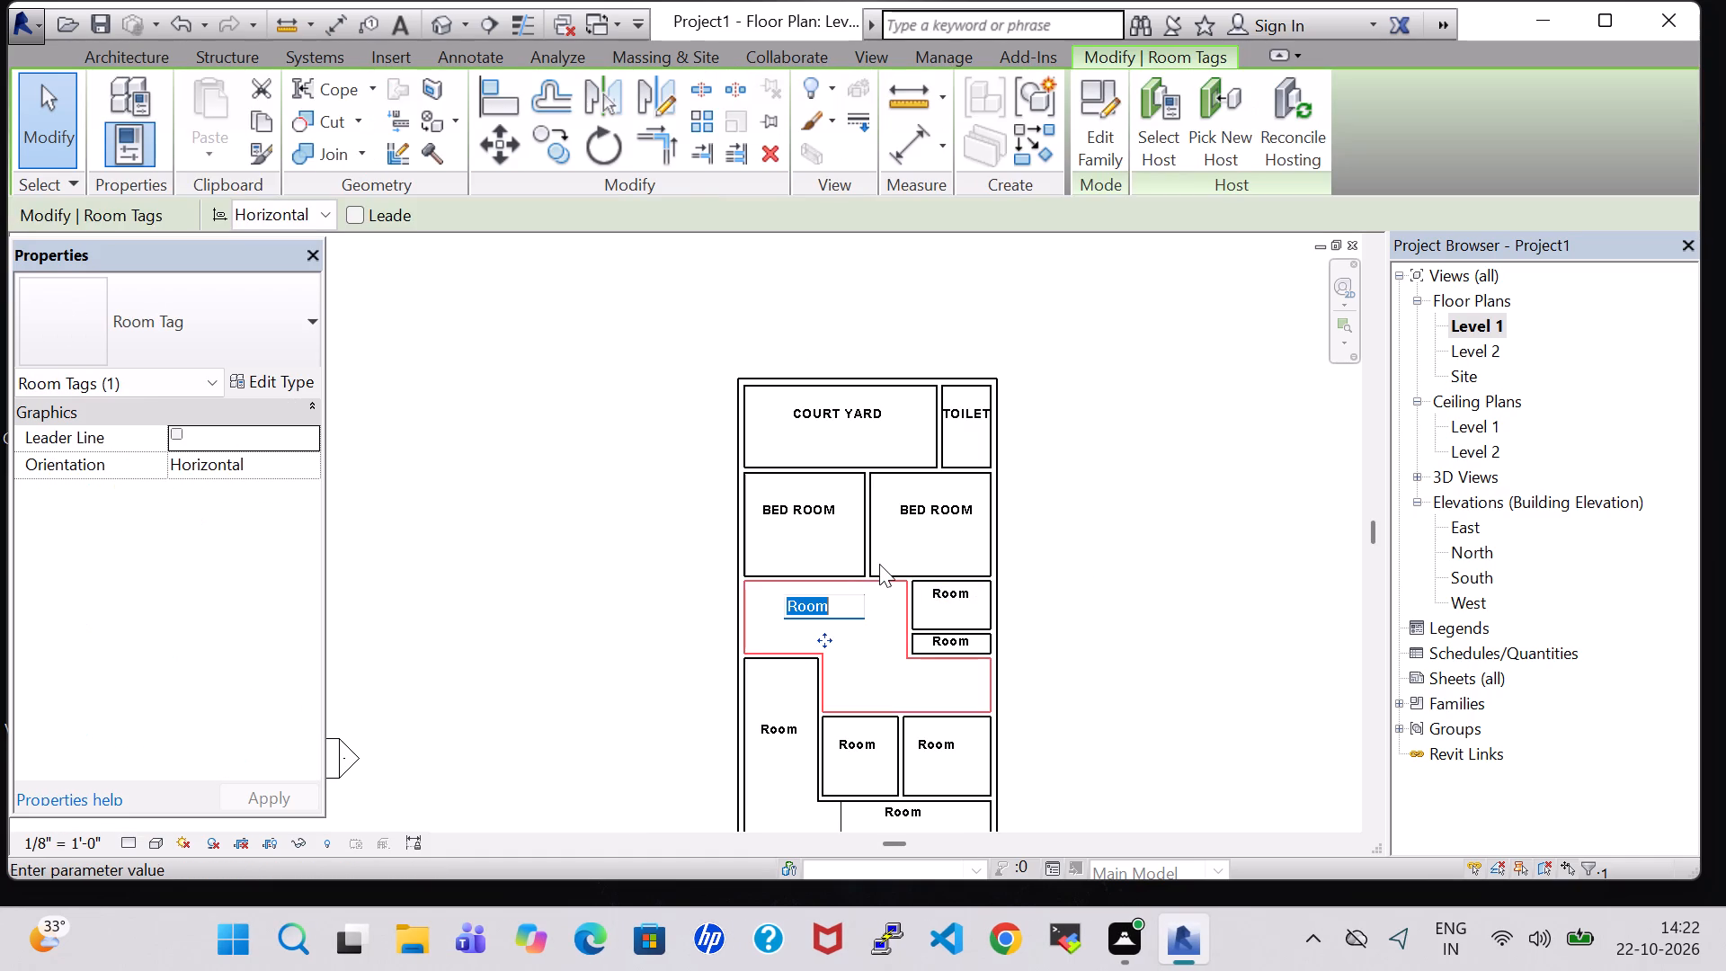
{"action": "key", "text": "BackSpace"}
{"action": "type", "text": "DINNING"}
{"action": "key", "text": "space"}
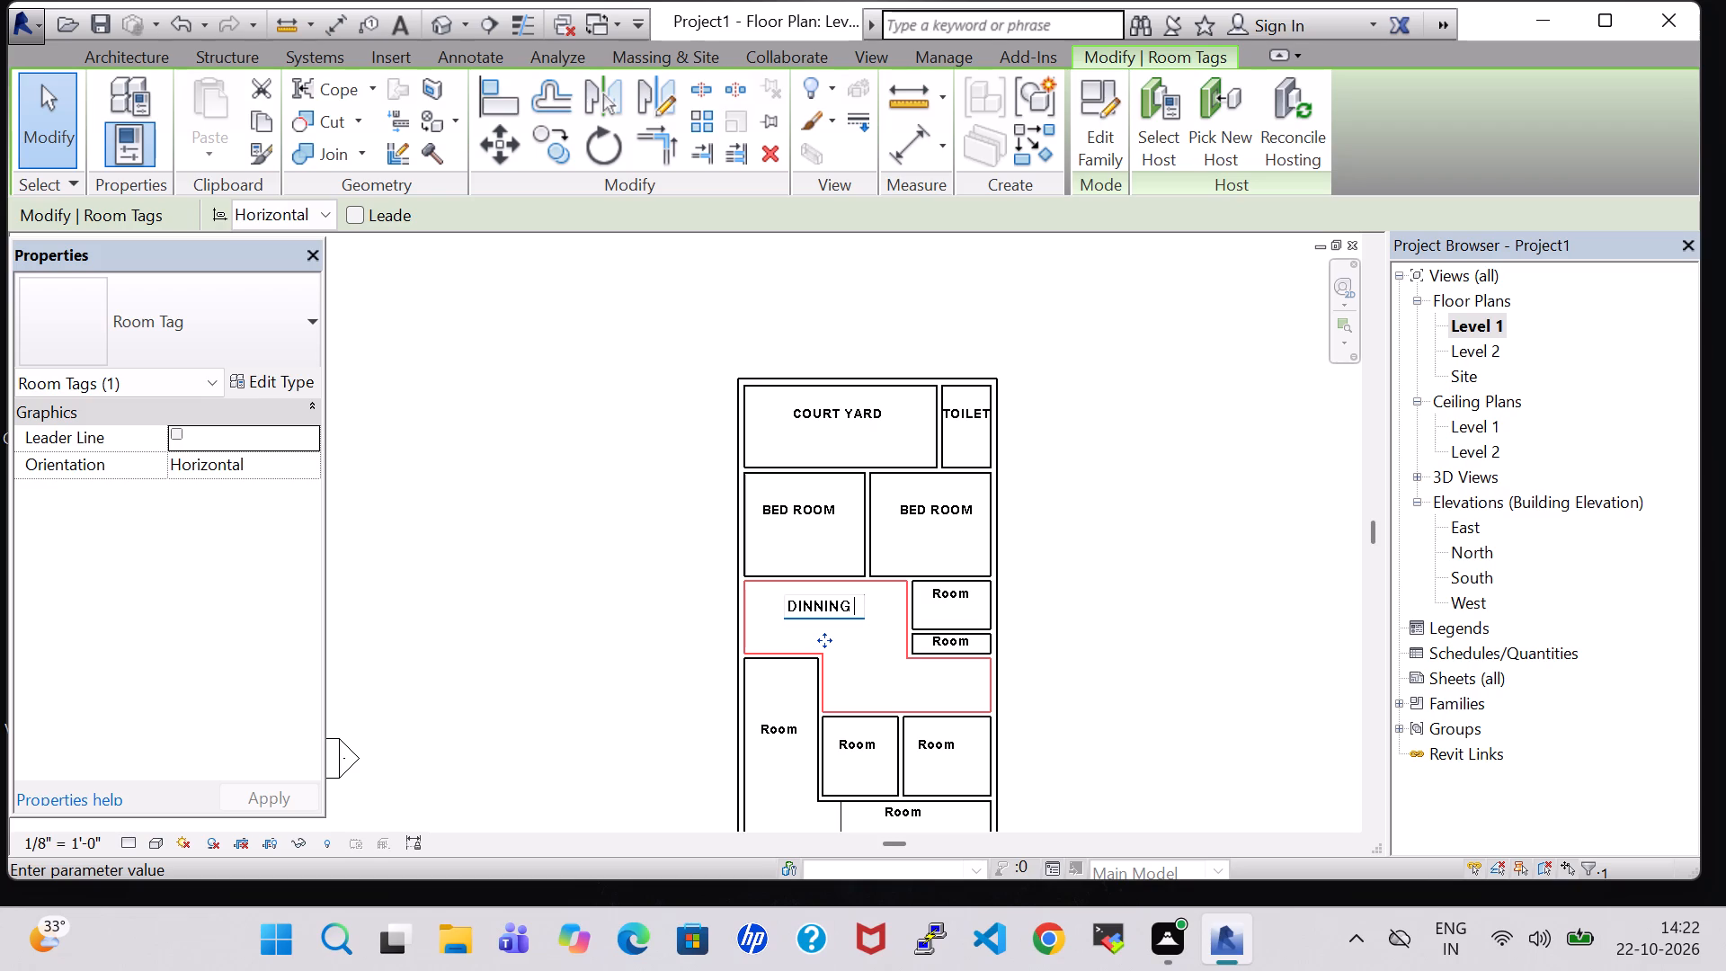
{"action": "type", "text": "LOBBY"}
{"action": "key", "text": "Return"}
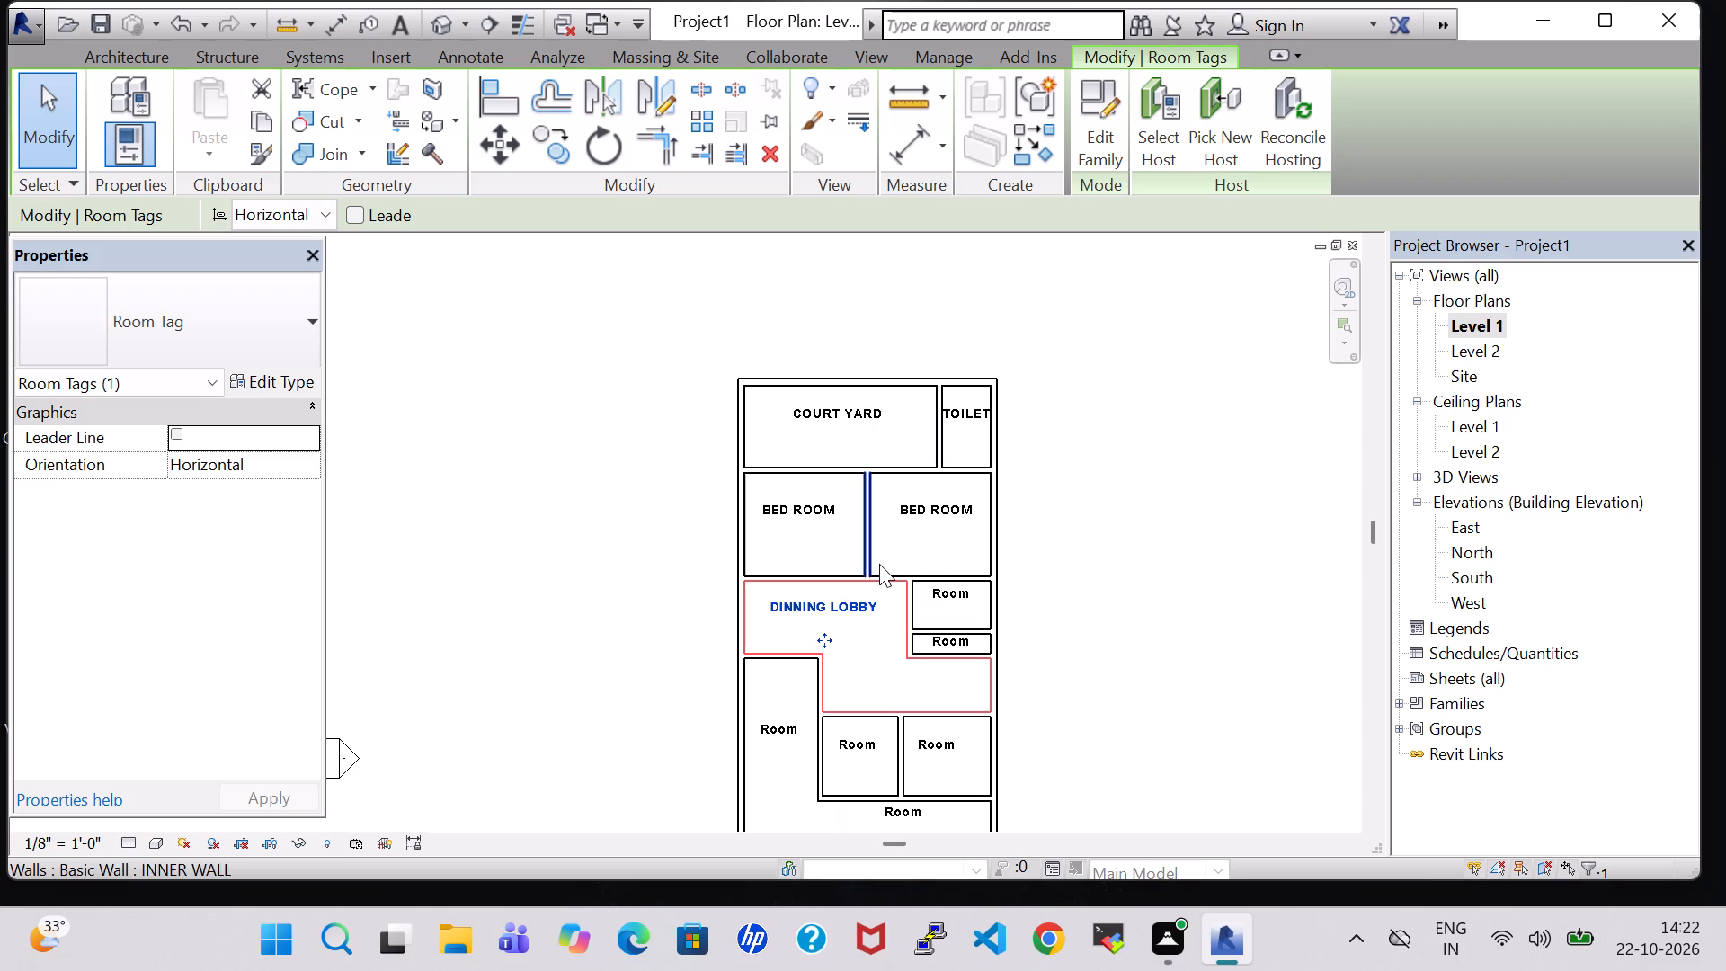
Rename the small room against the east wall, just south of the eastern bedroom, as TOILET.
{"action": "double_click", "coordinate": [959, 597]}
{"action": "key", "text": "BackSpace"}
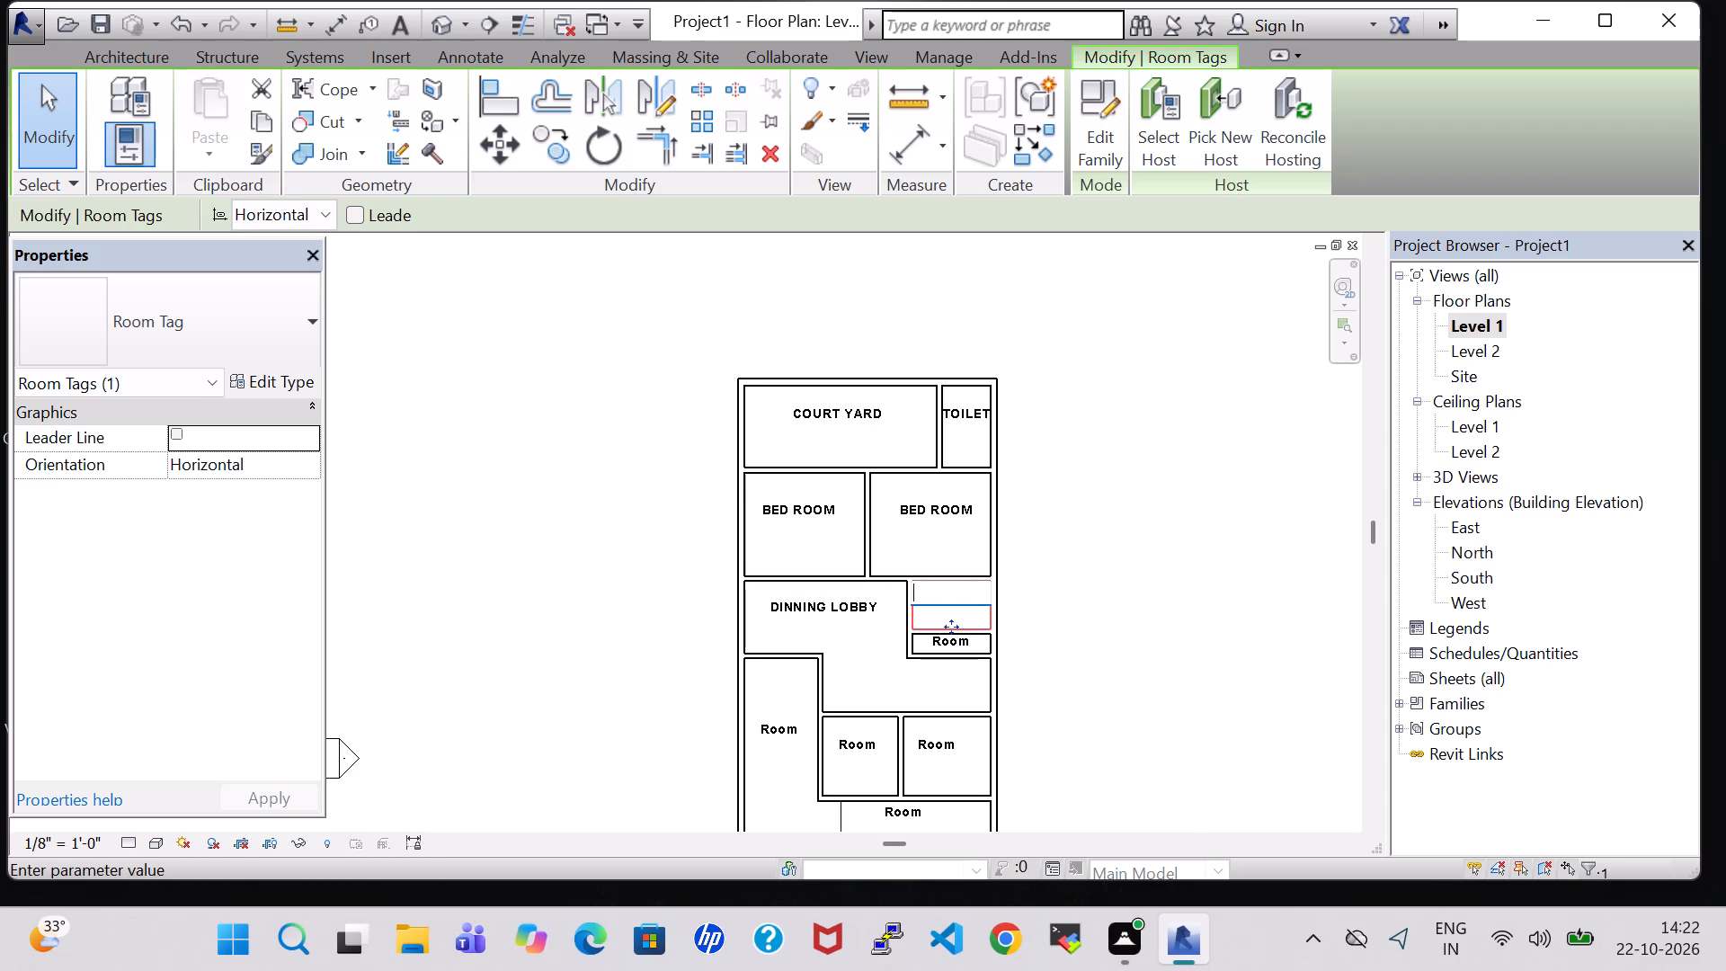
{"action": "type", "text": "TOILET"}
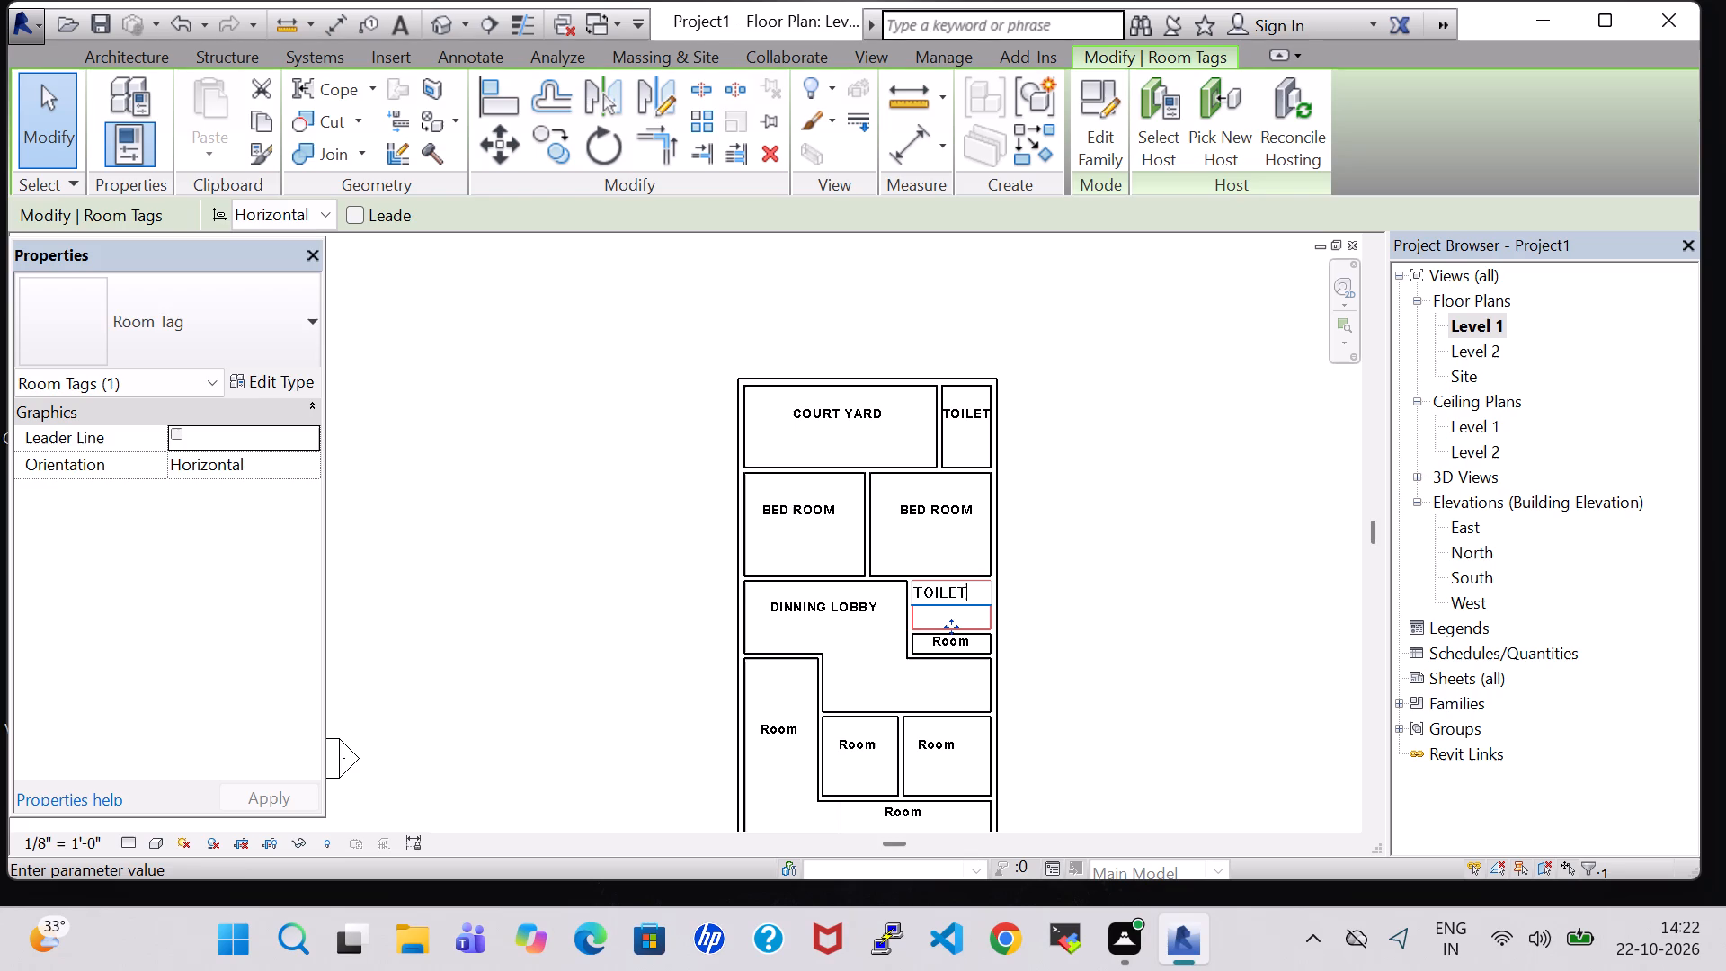
{"action": "key", "text": "Return"}
Rename the thin room directly south of the toilet beside the DINNING LOBBY as DUCT.
{"action": "scroll", "coordinate": [1045, 673], "scroll_direction": "up", "scroll_amount": 3}
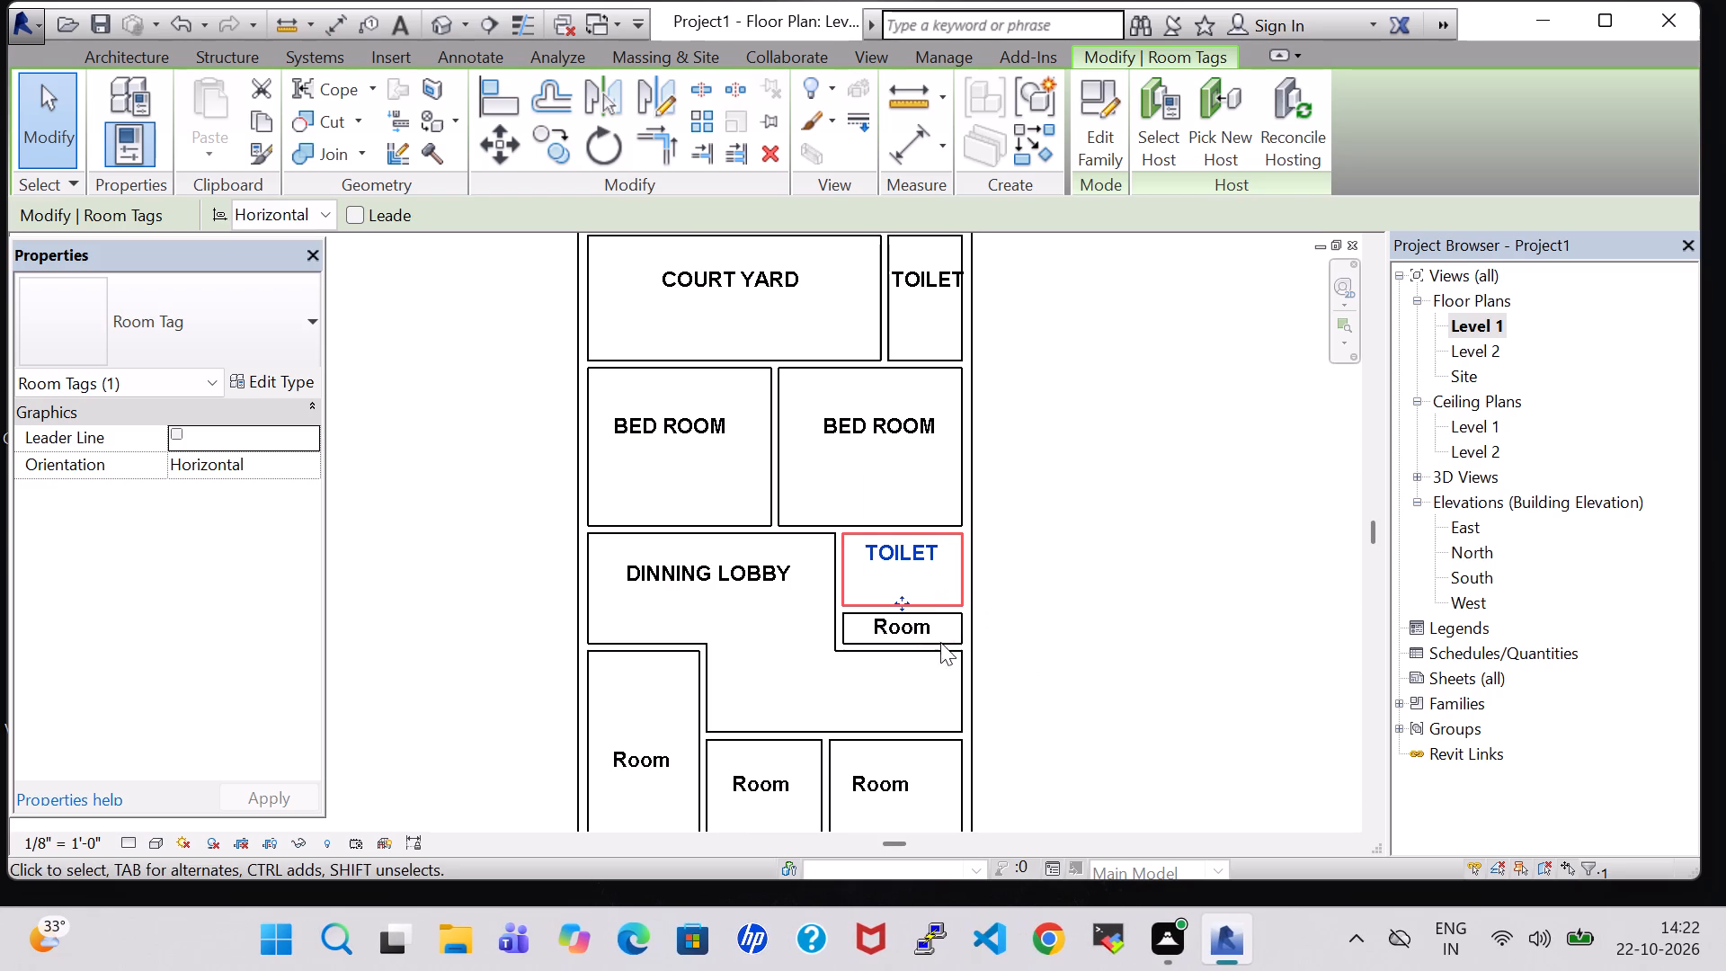
{"action": "double_click", "coordinate": [917, 631]}
{"action": "key", "text": "BackSpace"}
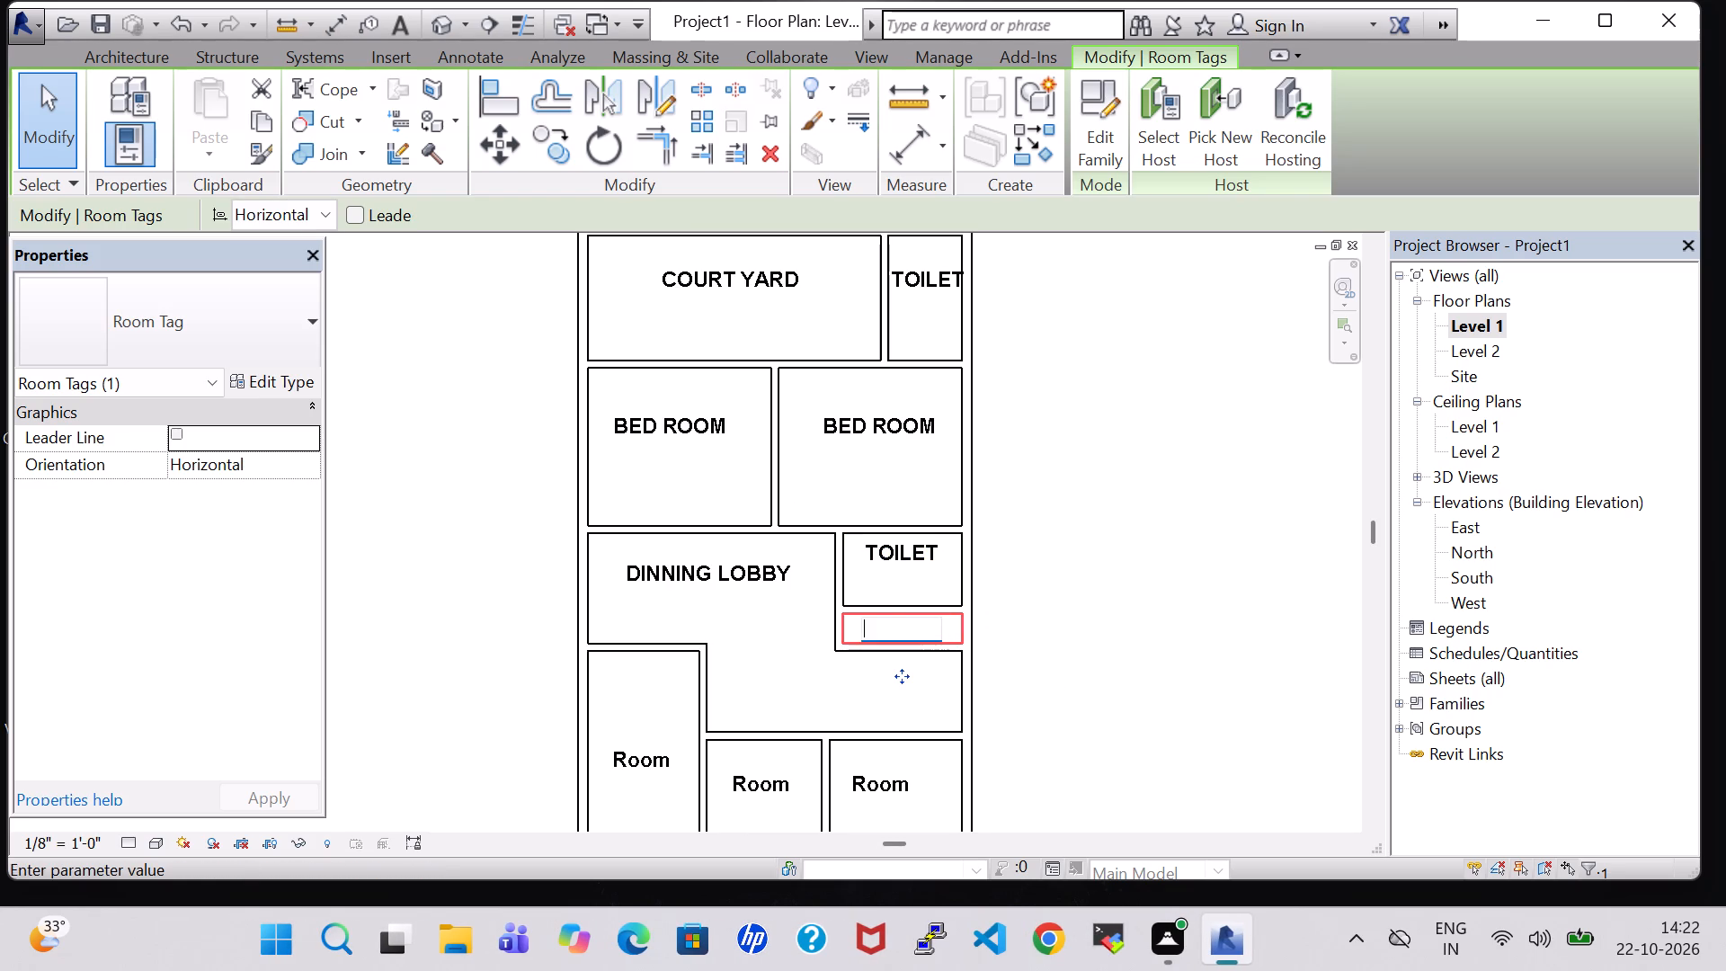
{"action": "type", "text": "DUCT"}
{"action": "key", "text": "Return"}
{"action": "left_click", "coordinate": [1125, 636]}
Rename the tall room along the west wall, south of the DINNING LOBBY, as STAIR CASE.
{"action": "middle_click_drag", "start_coordinate": [1125, 636], "coordinate": [1104, 571]}
{"action": "scroll", "coordinate": [1104, 571], "scroll_direction": "down", "scroll_amount": 1}
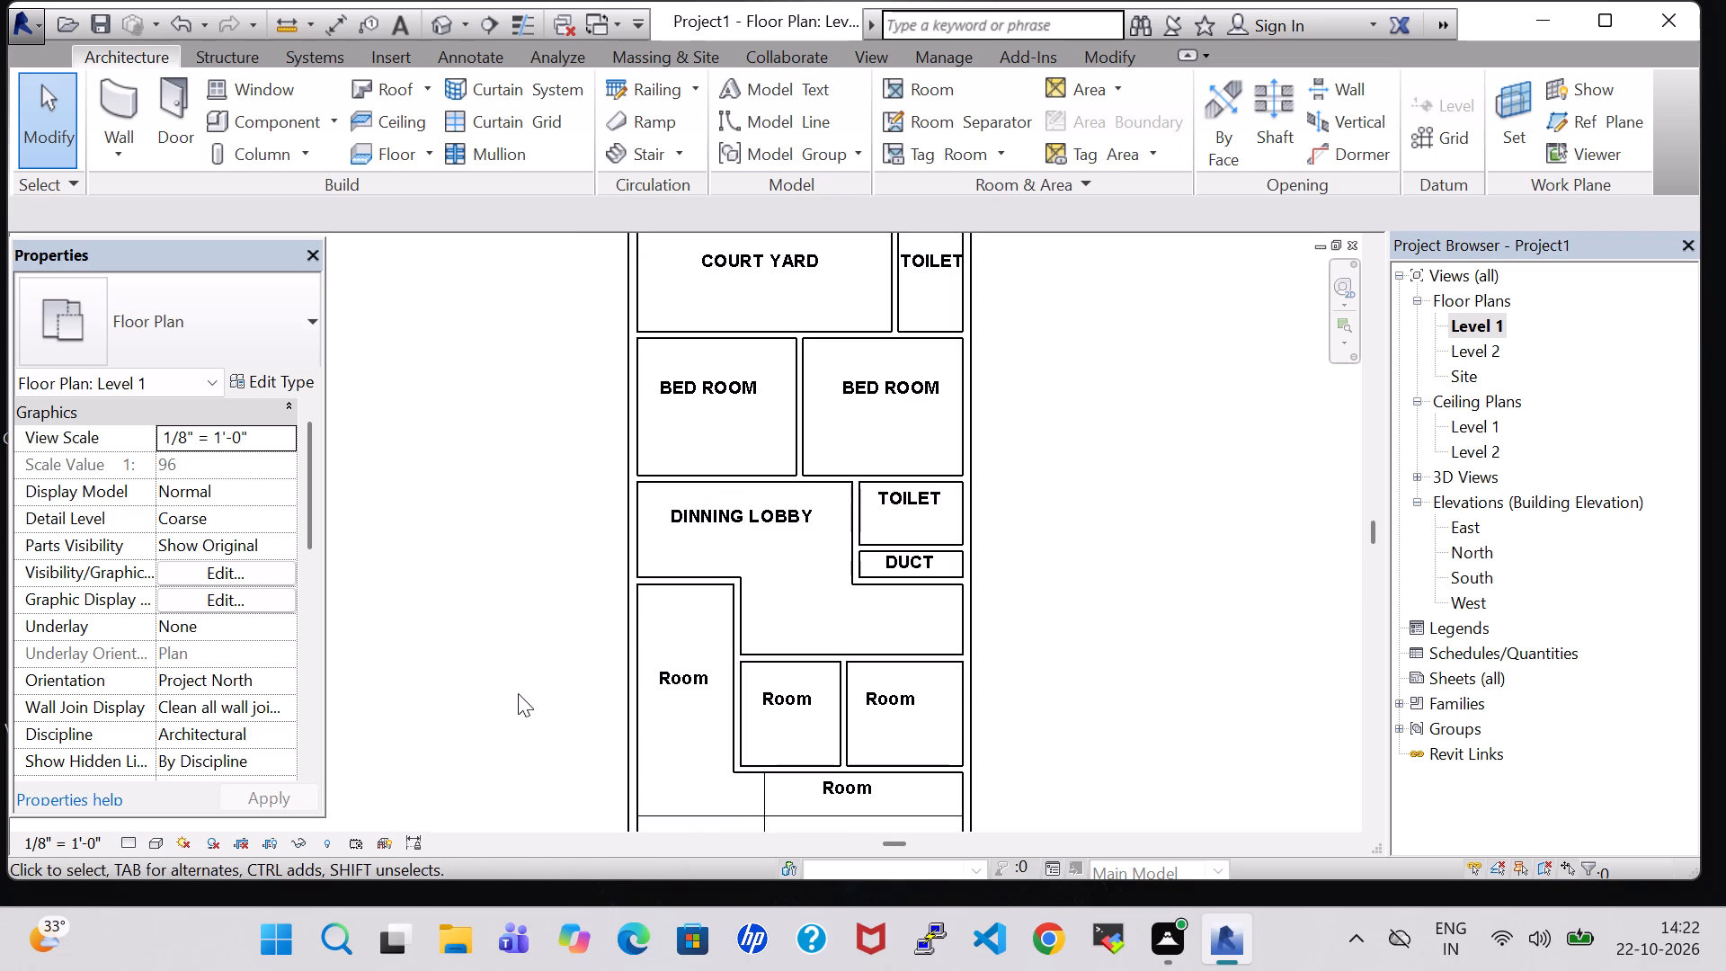
{"action": "double_click", "coordinate": [688, 681]}
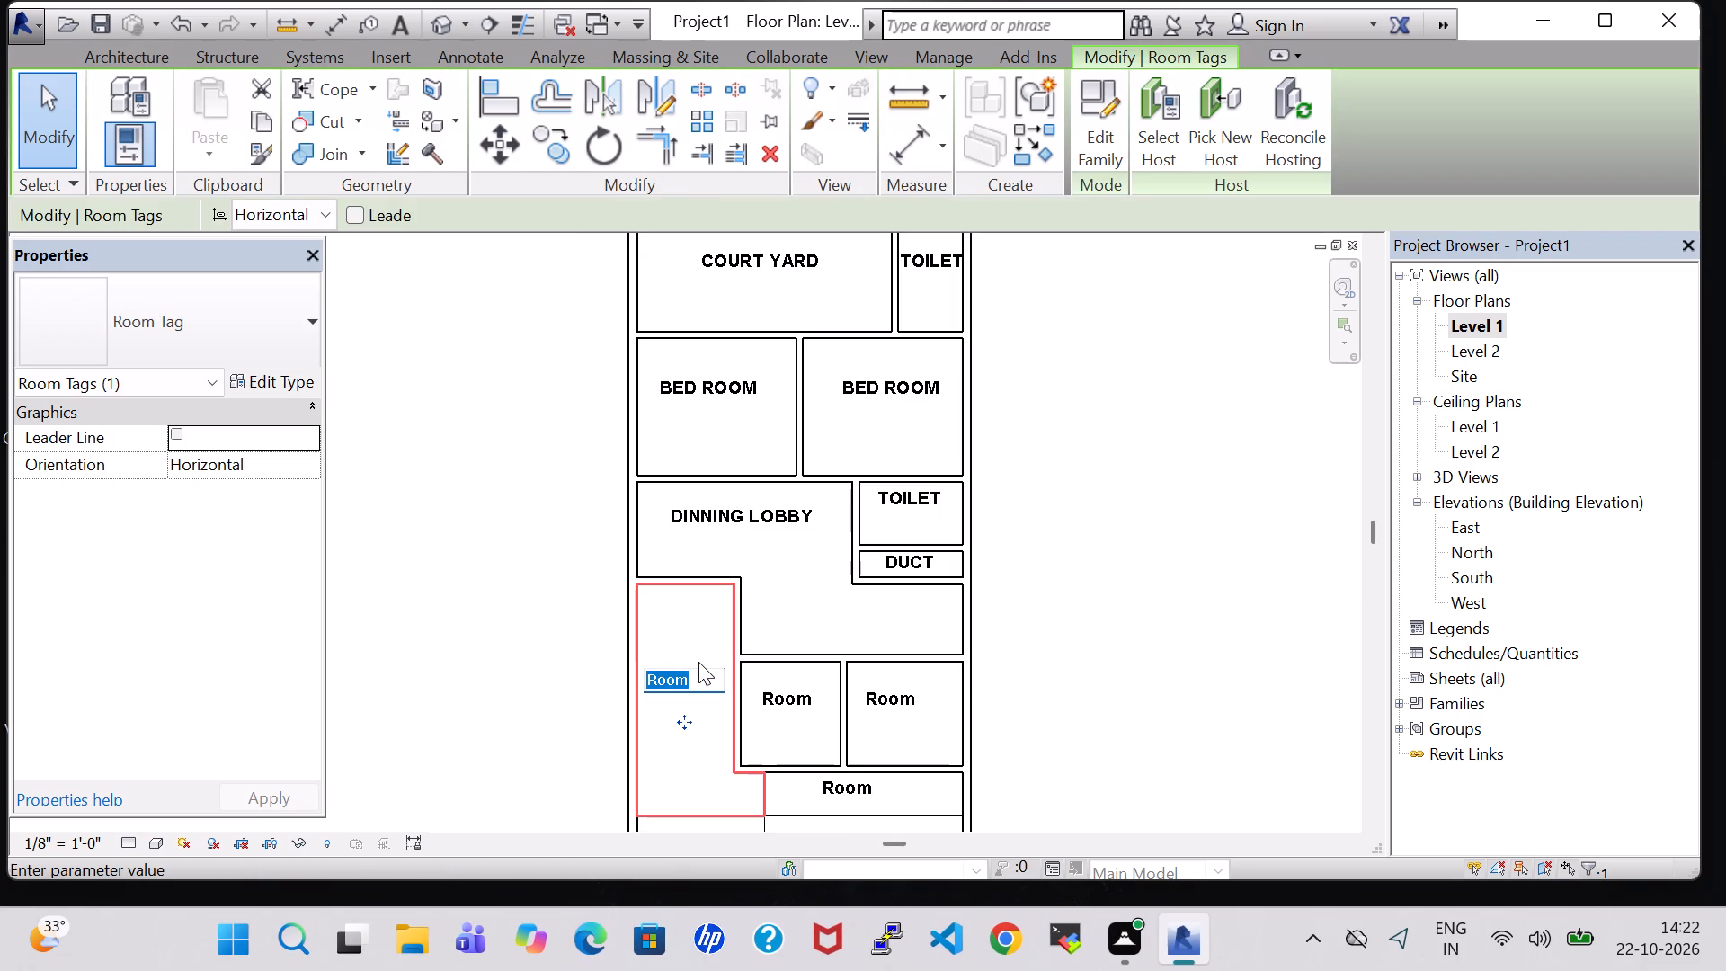
{"action": "key", "text": "BackSpace"}
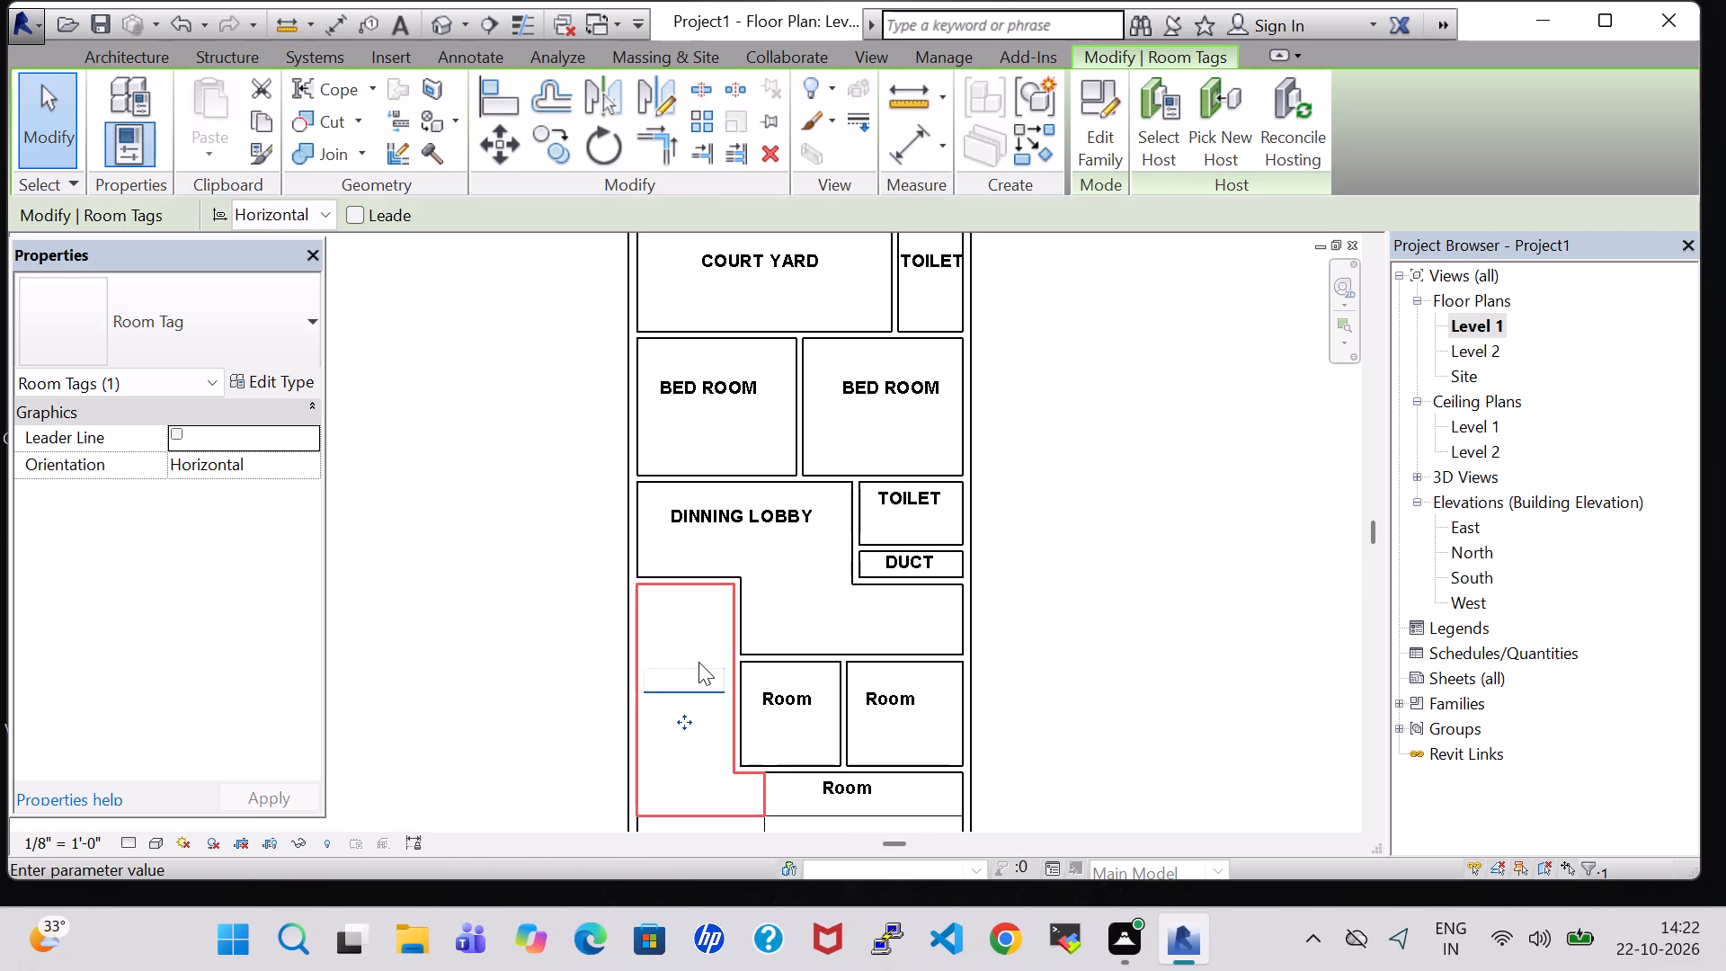
{"action": "type", "text": "STAIR CASE"}
{"action": "key", "text": "Return"}
Nudge the STAIR CASE room tag south and rotate it to vertical orientation.
{"action": "key", "text": "Down"}
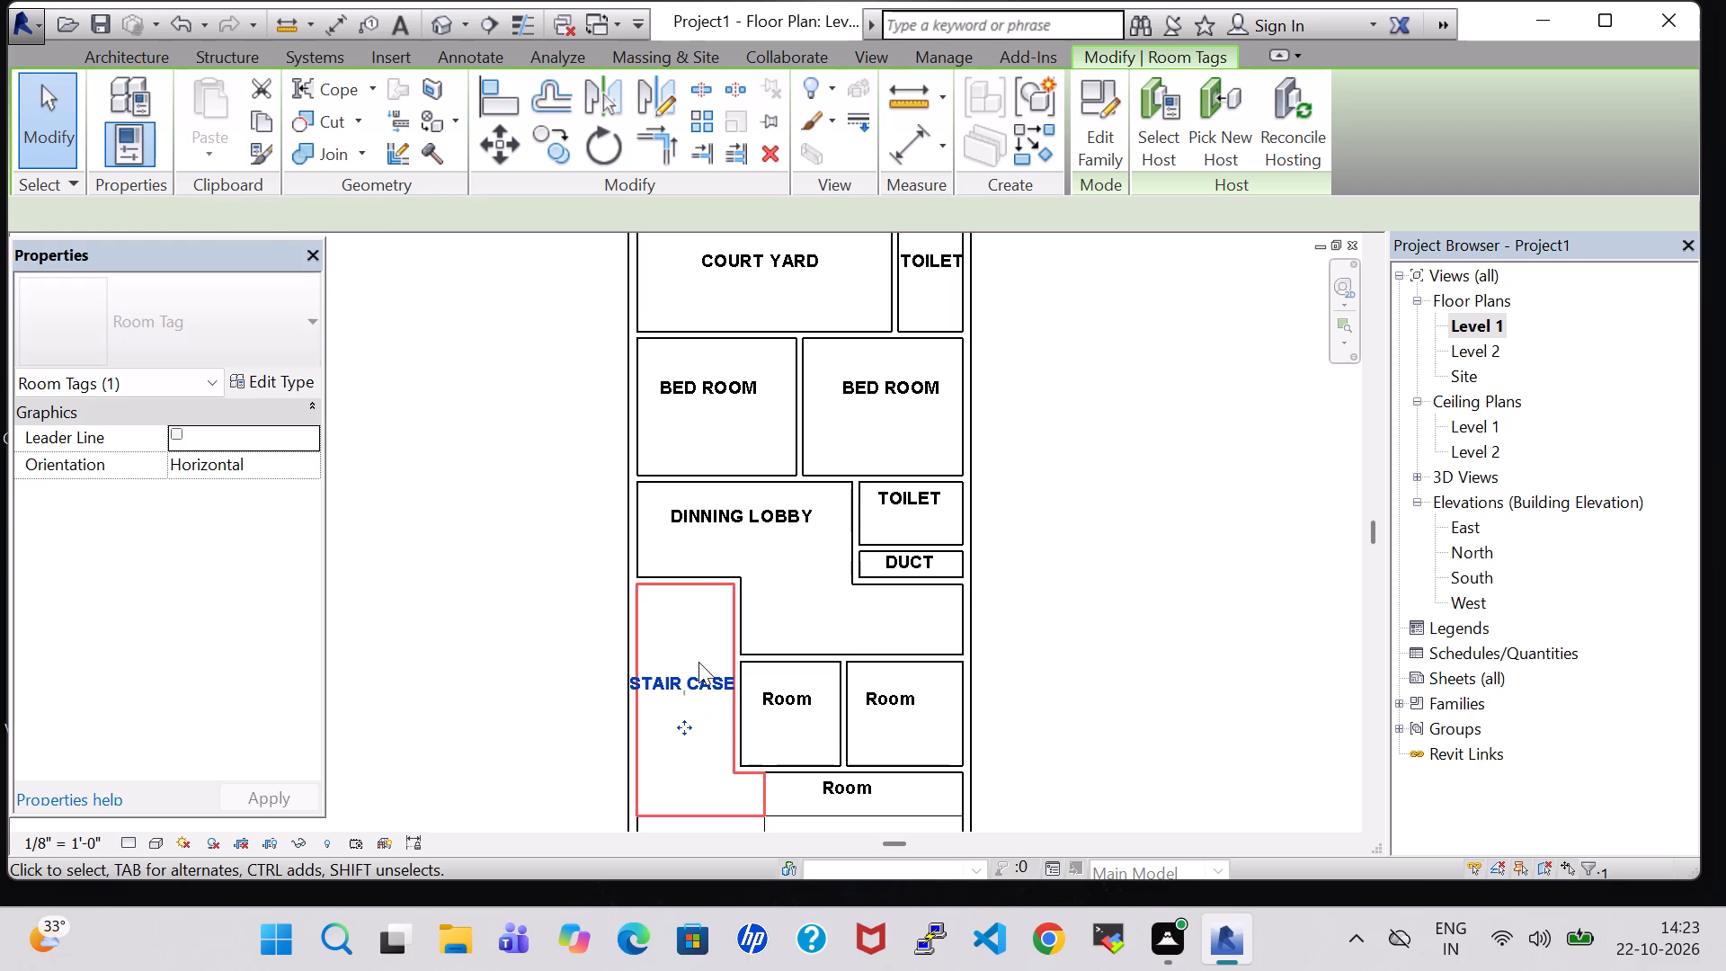
{"action": "key", "text": "space"}
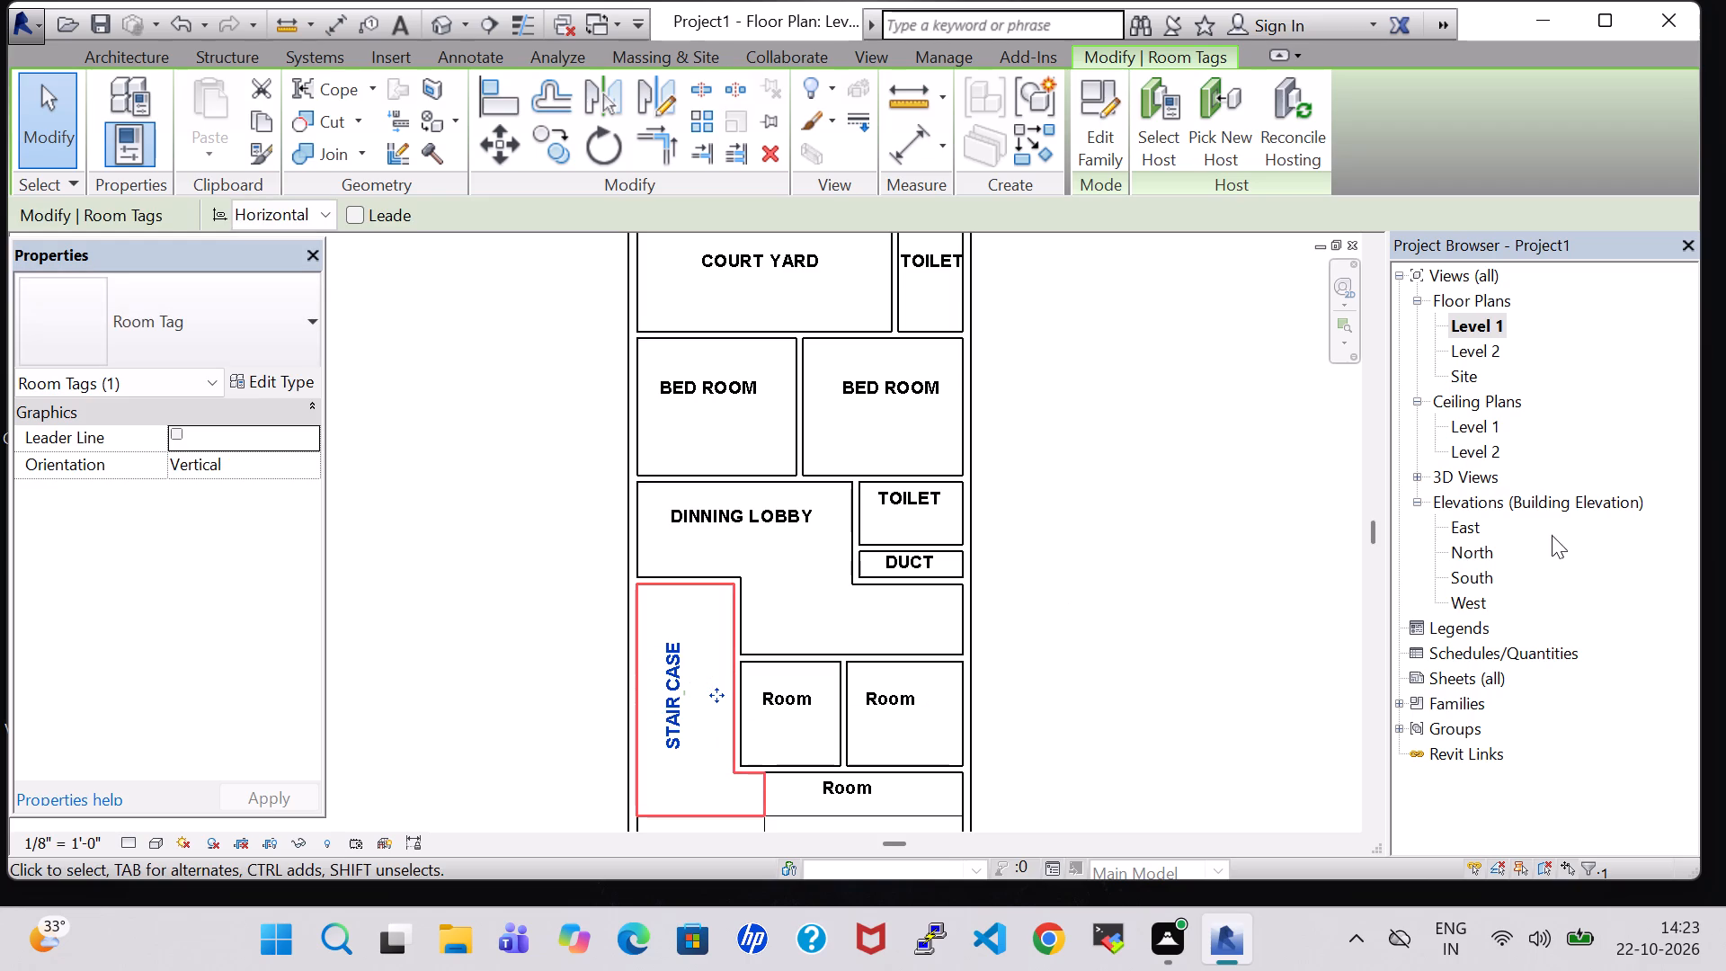
{"action": "left_click", "coordinate": [1021, 653]}
Rename the room directly east of the STAIR CASE as KITCHEN.
{"action": "middle_click_drag", "start_coordinate": [1021, 655], "coordinate": [1008, 633]}
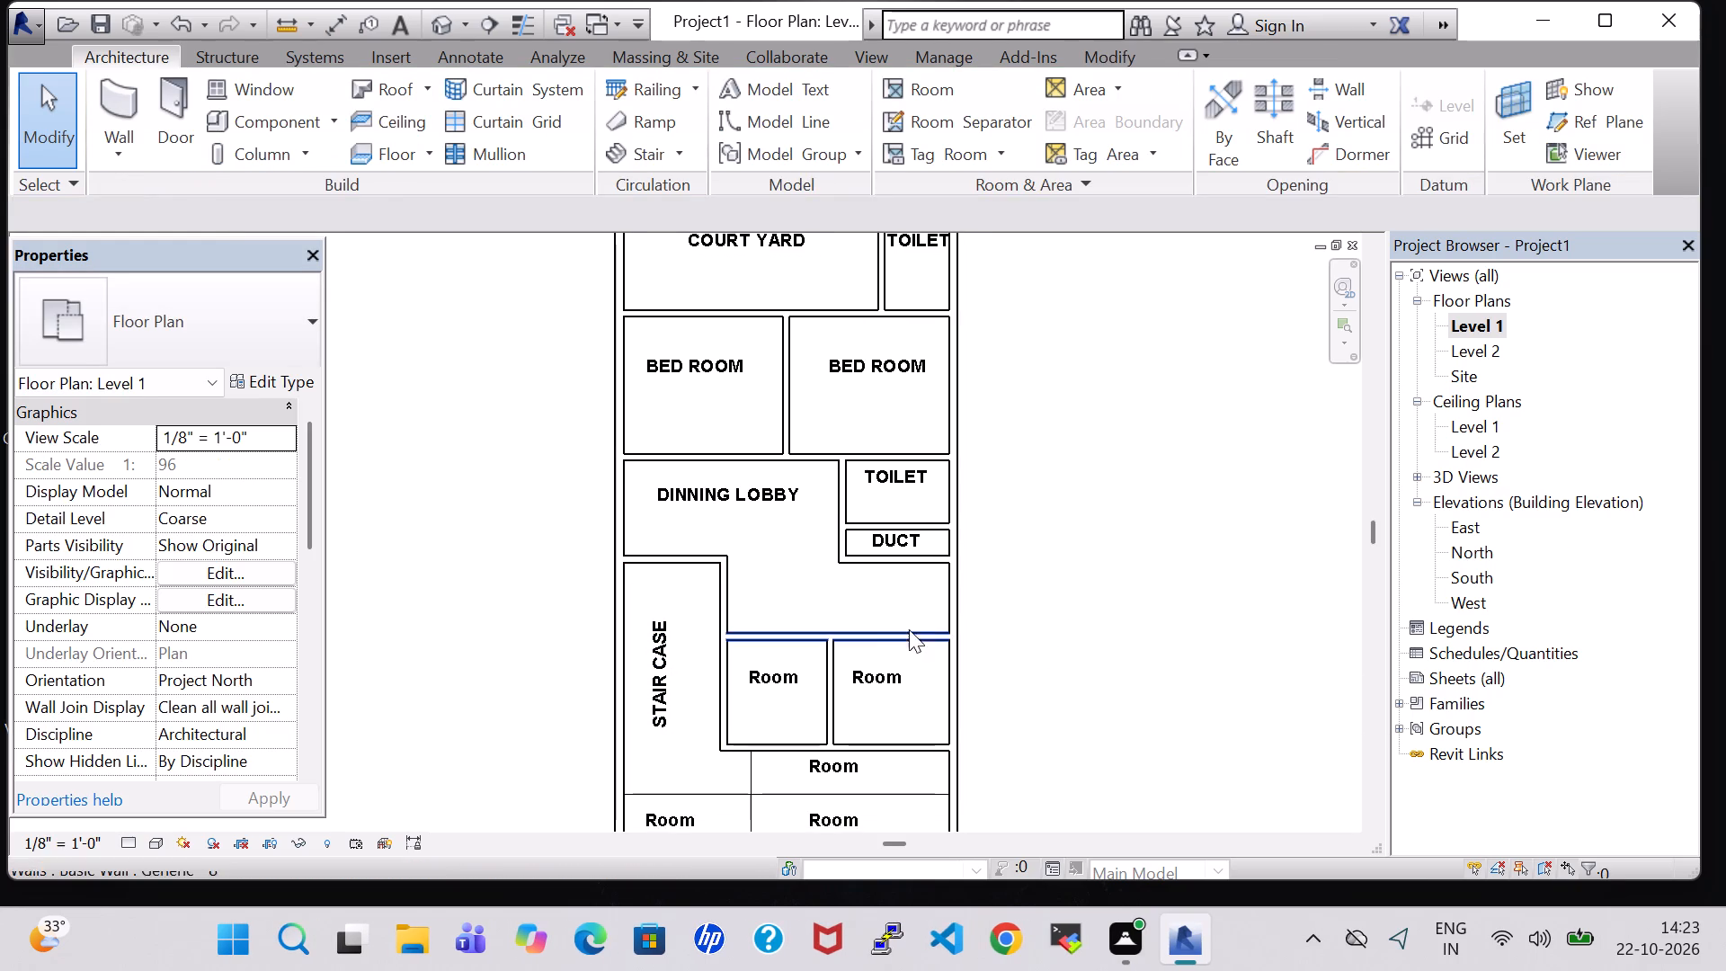
{"action": "double_click", "coordinate": [761, 676]}
{"action": "key", "text": "BackSpace"}
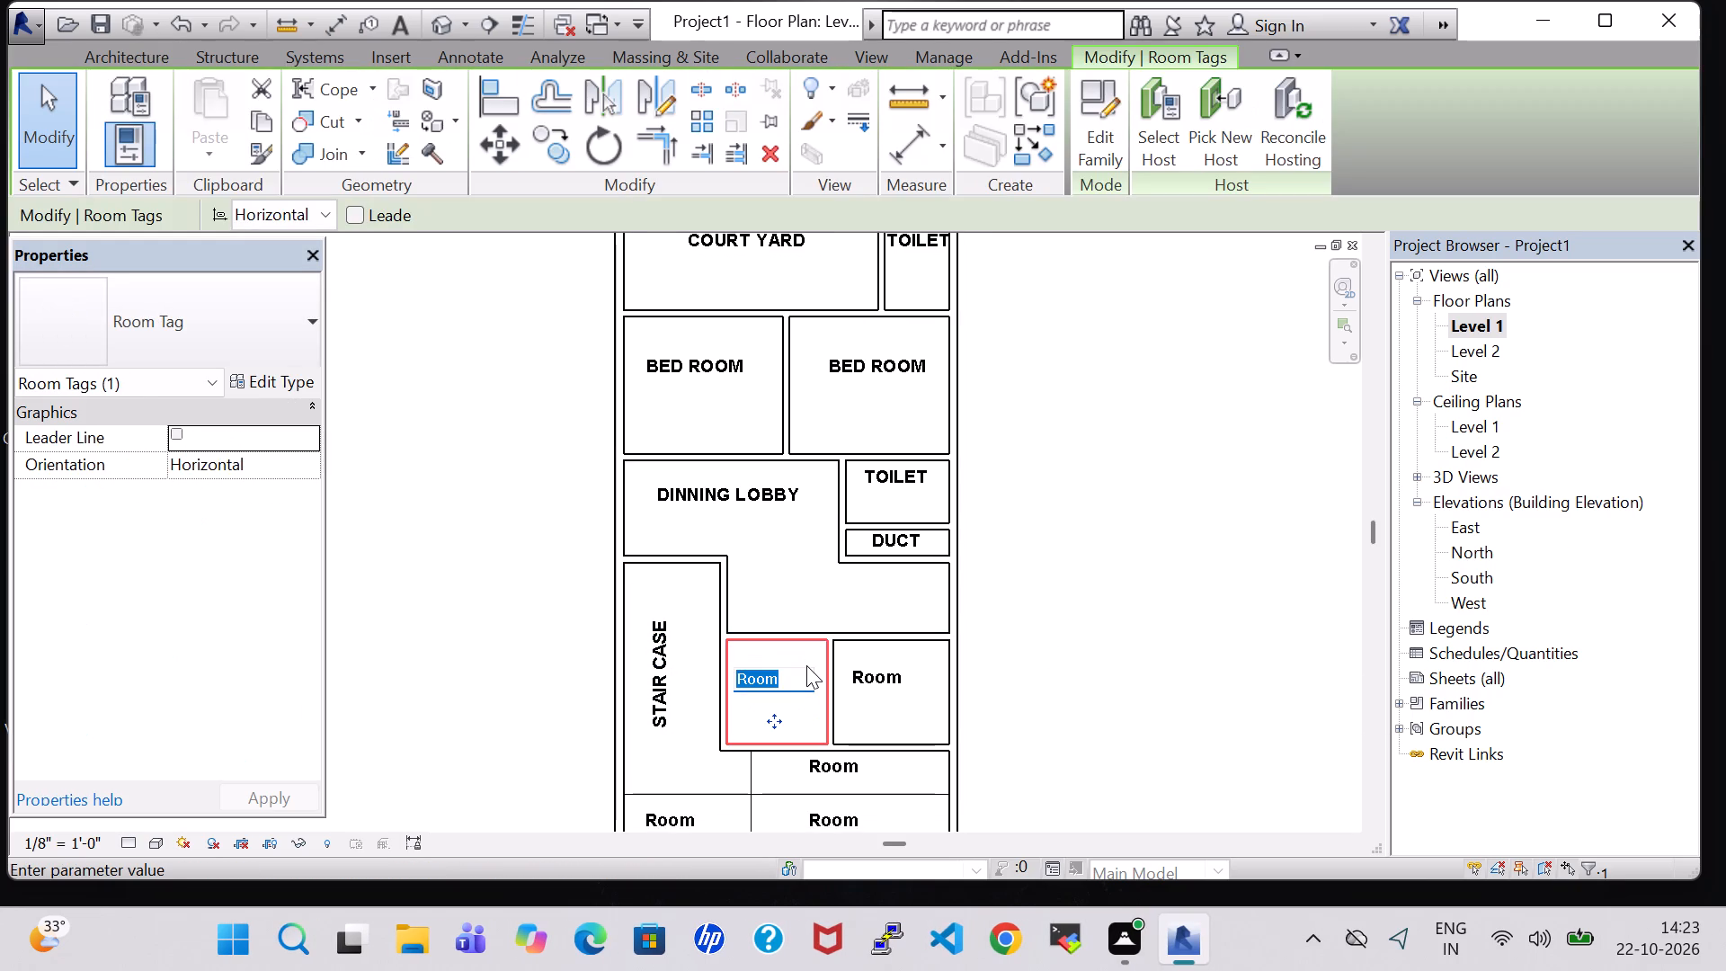
{"action": "type", "text": "KITCHEN"}
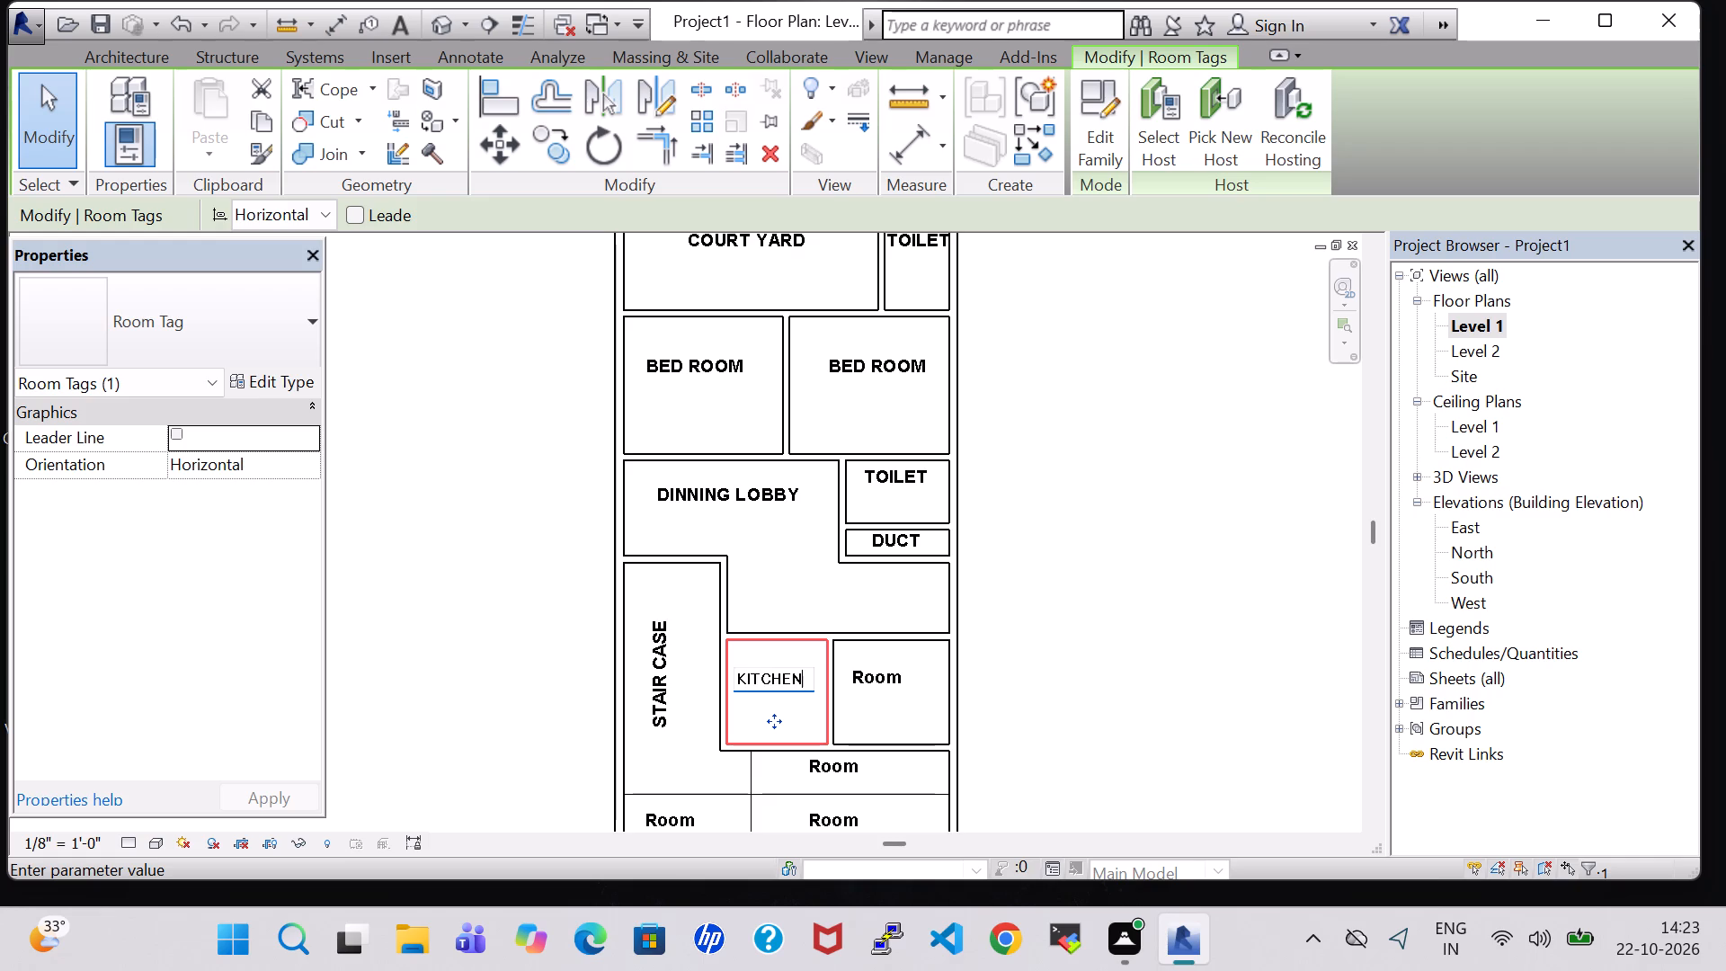
{"action": "key", "text": "Return"}
{"action": "left_click", "coordinate": [1139, 699]}
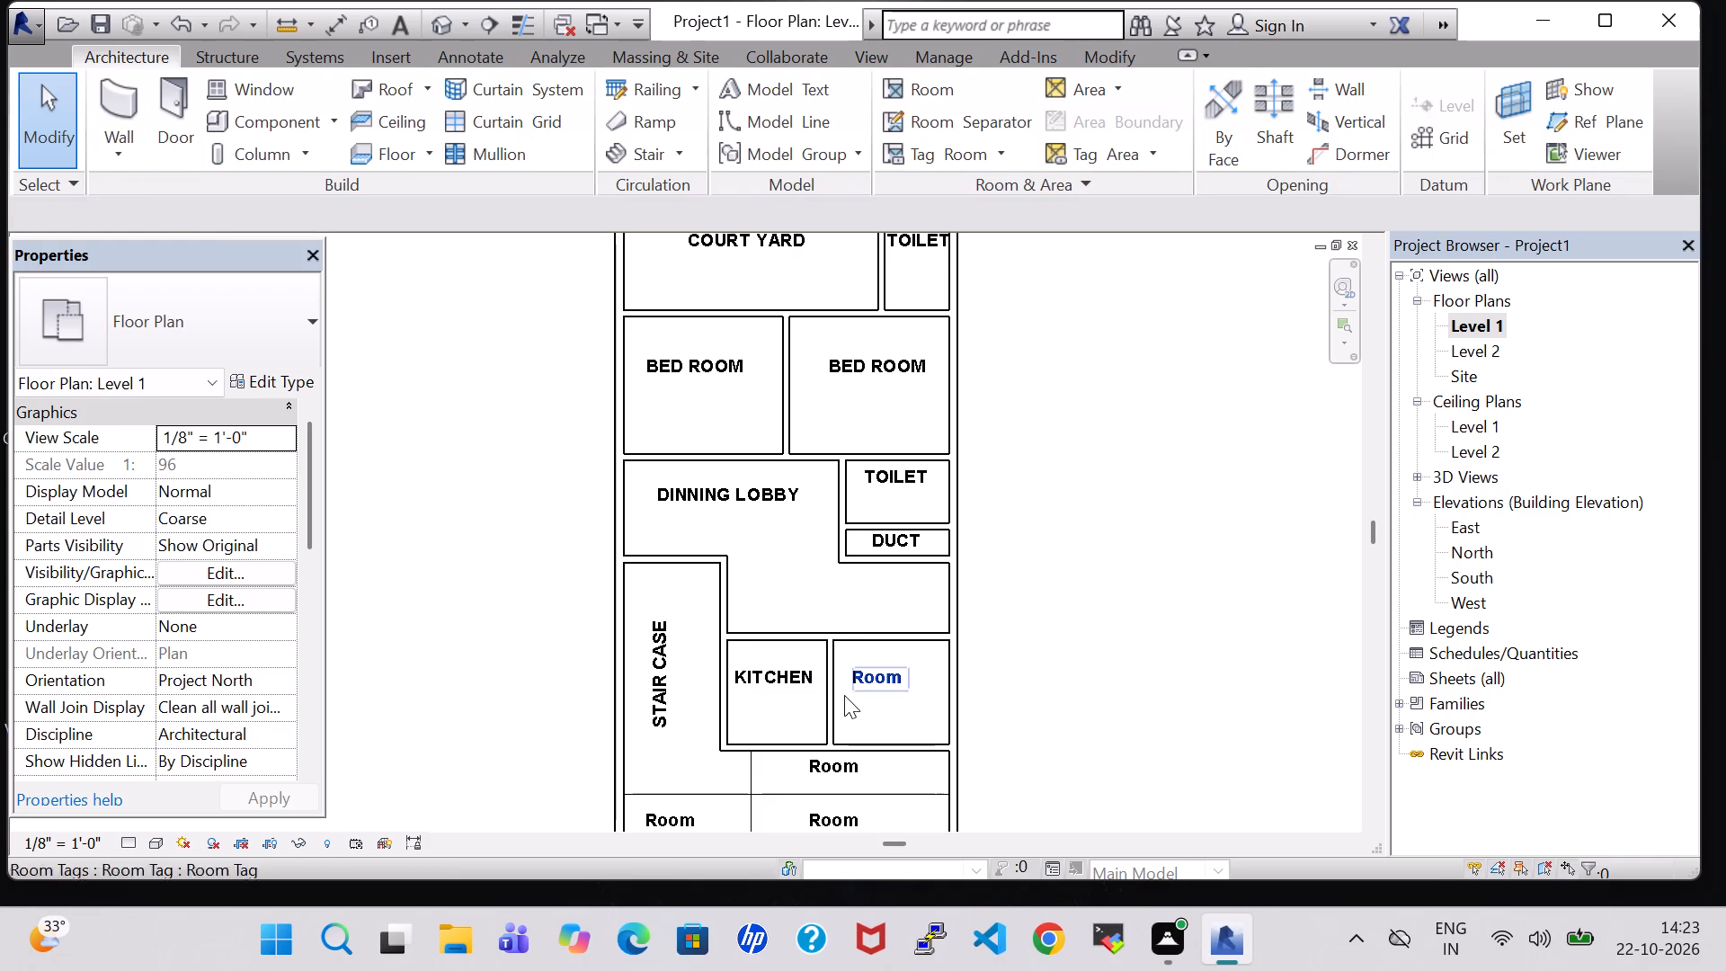
Rename the room between the KITCHEN and the east outer wall as DRAWING ROOM.
{"action": "double_click", "coordinate": [876, 675]}
{"action": "key", "text": "BackSpace"}
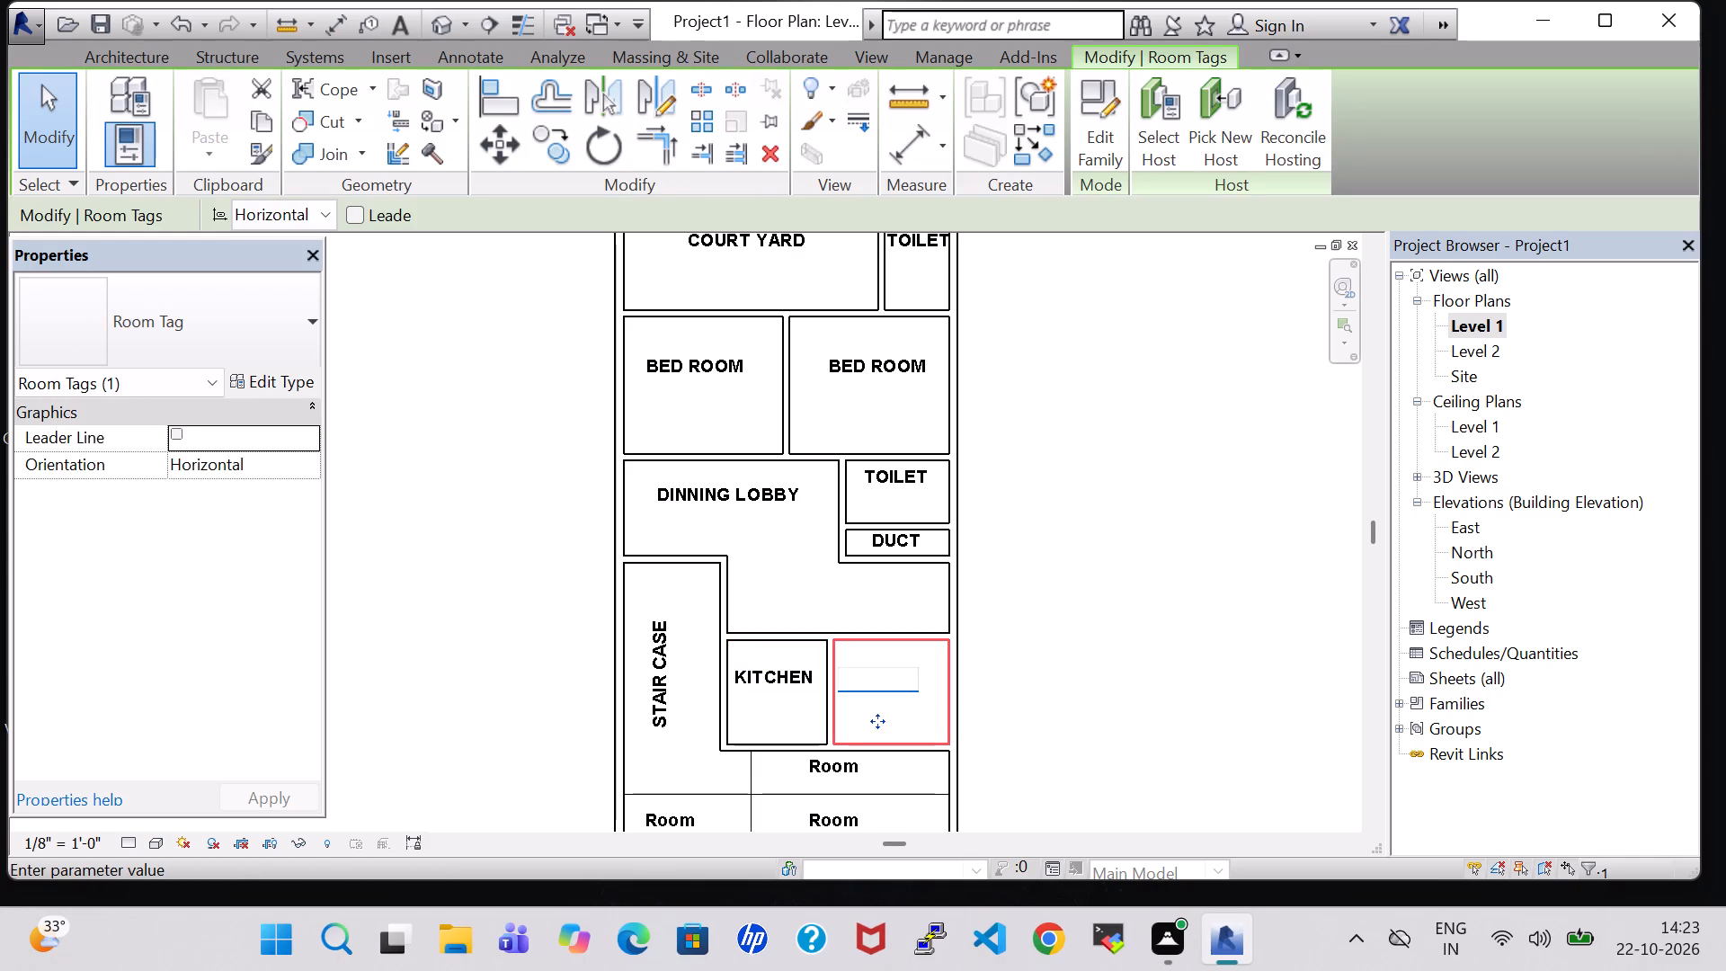
{"action": "type", "text": "DRAWING"}
{"action": "key", "text": "space"}
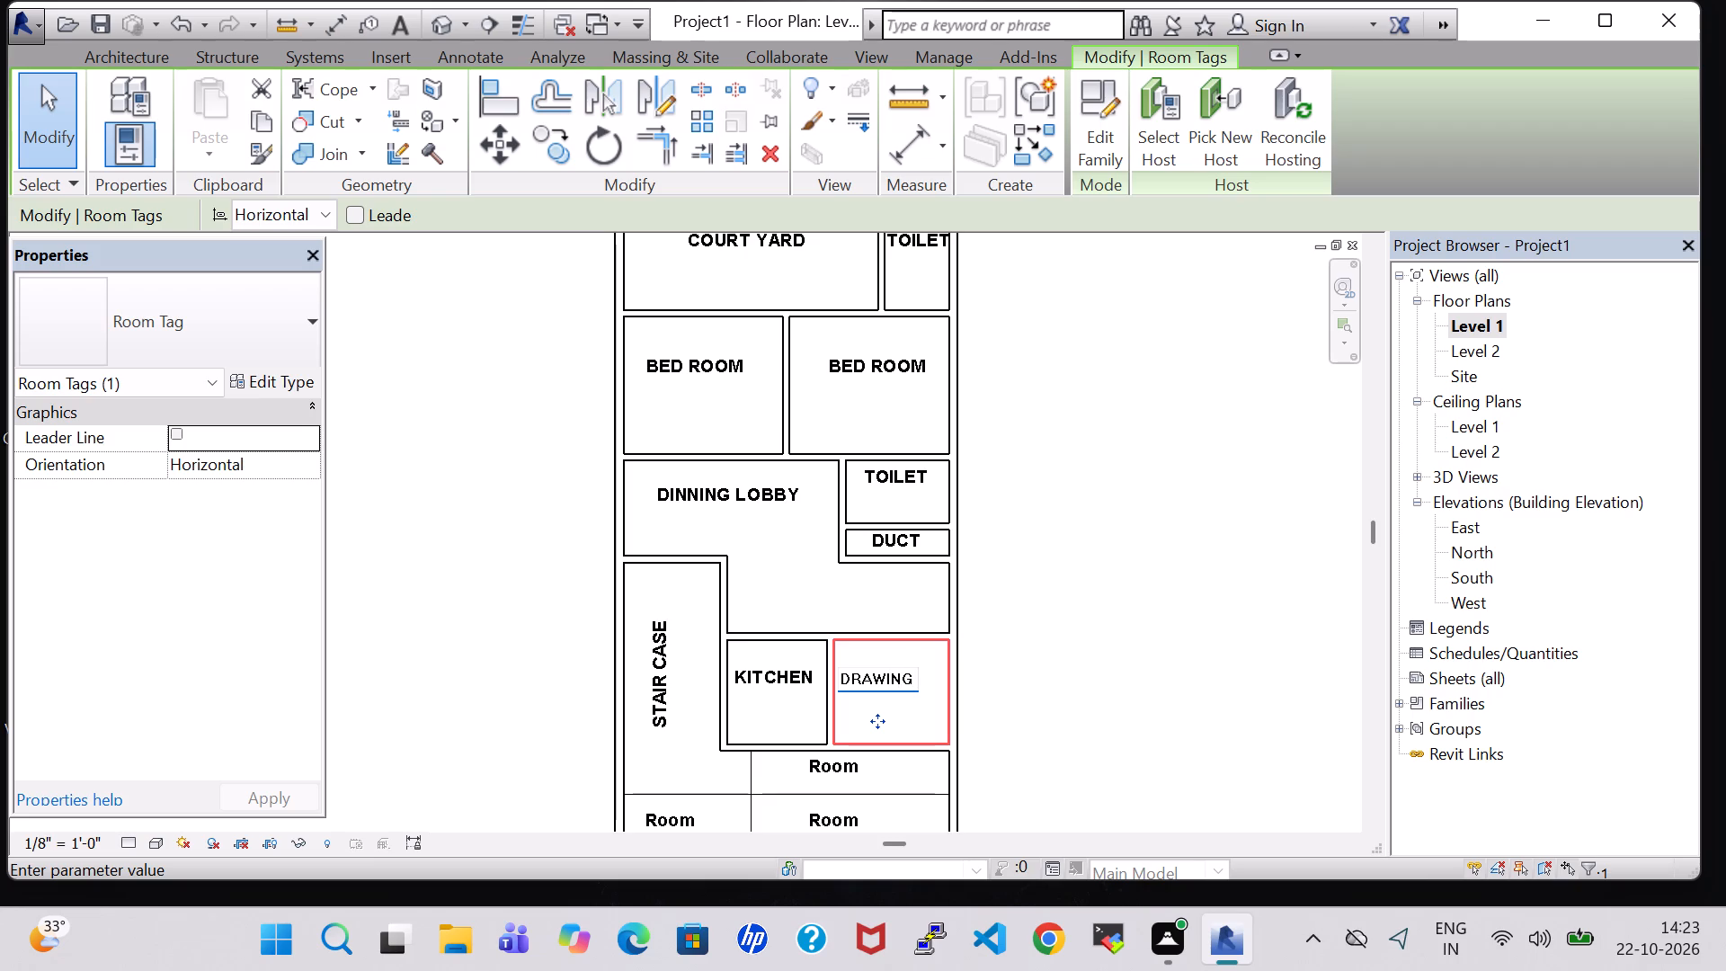
{"action": "type", "text": "RP"}
{"action": "key", "text": "BackSpace"}
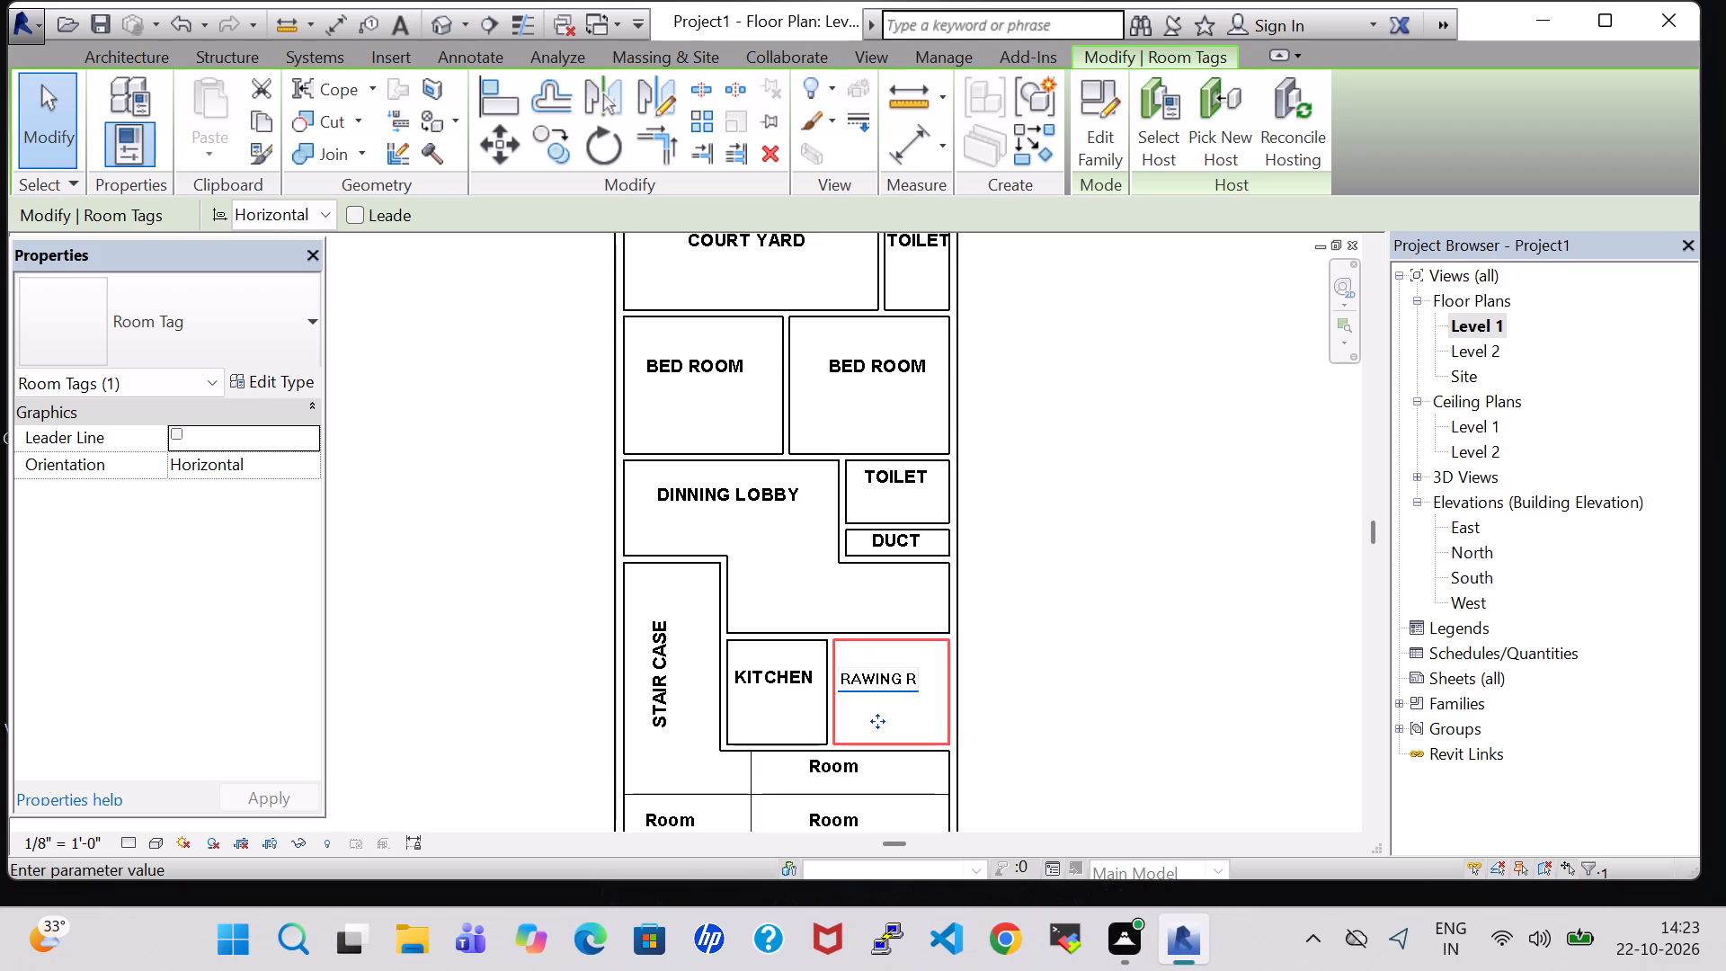
{"action": "type", "text": "OO"}
{"action": "key", "text": "m"}
{"action": "key", "text": "Return"}
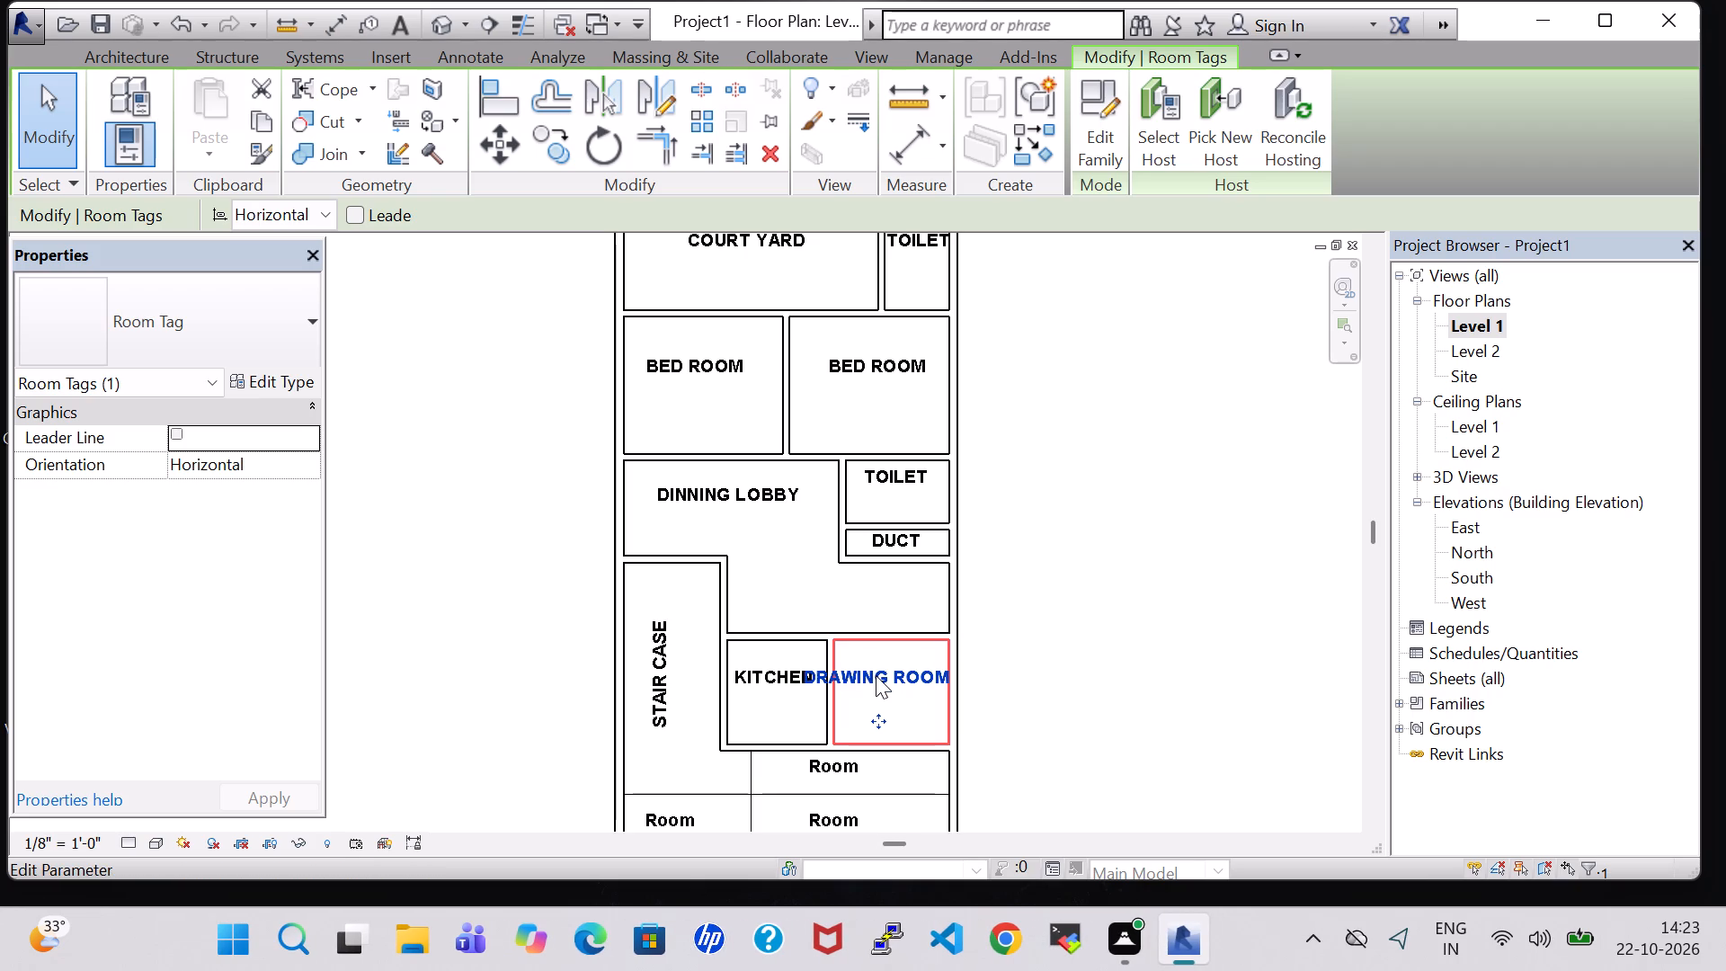
Shorten the name of the room east of the KITCHEN to DRAWING.
{"action": "double_click", "coordinate": [876, 675]}
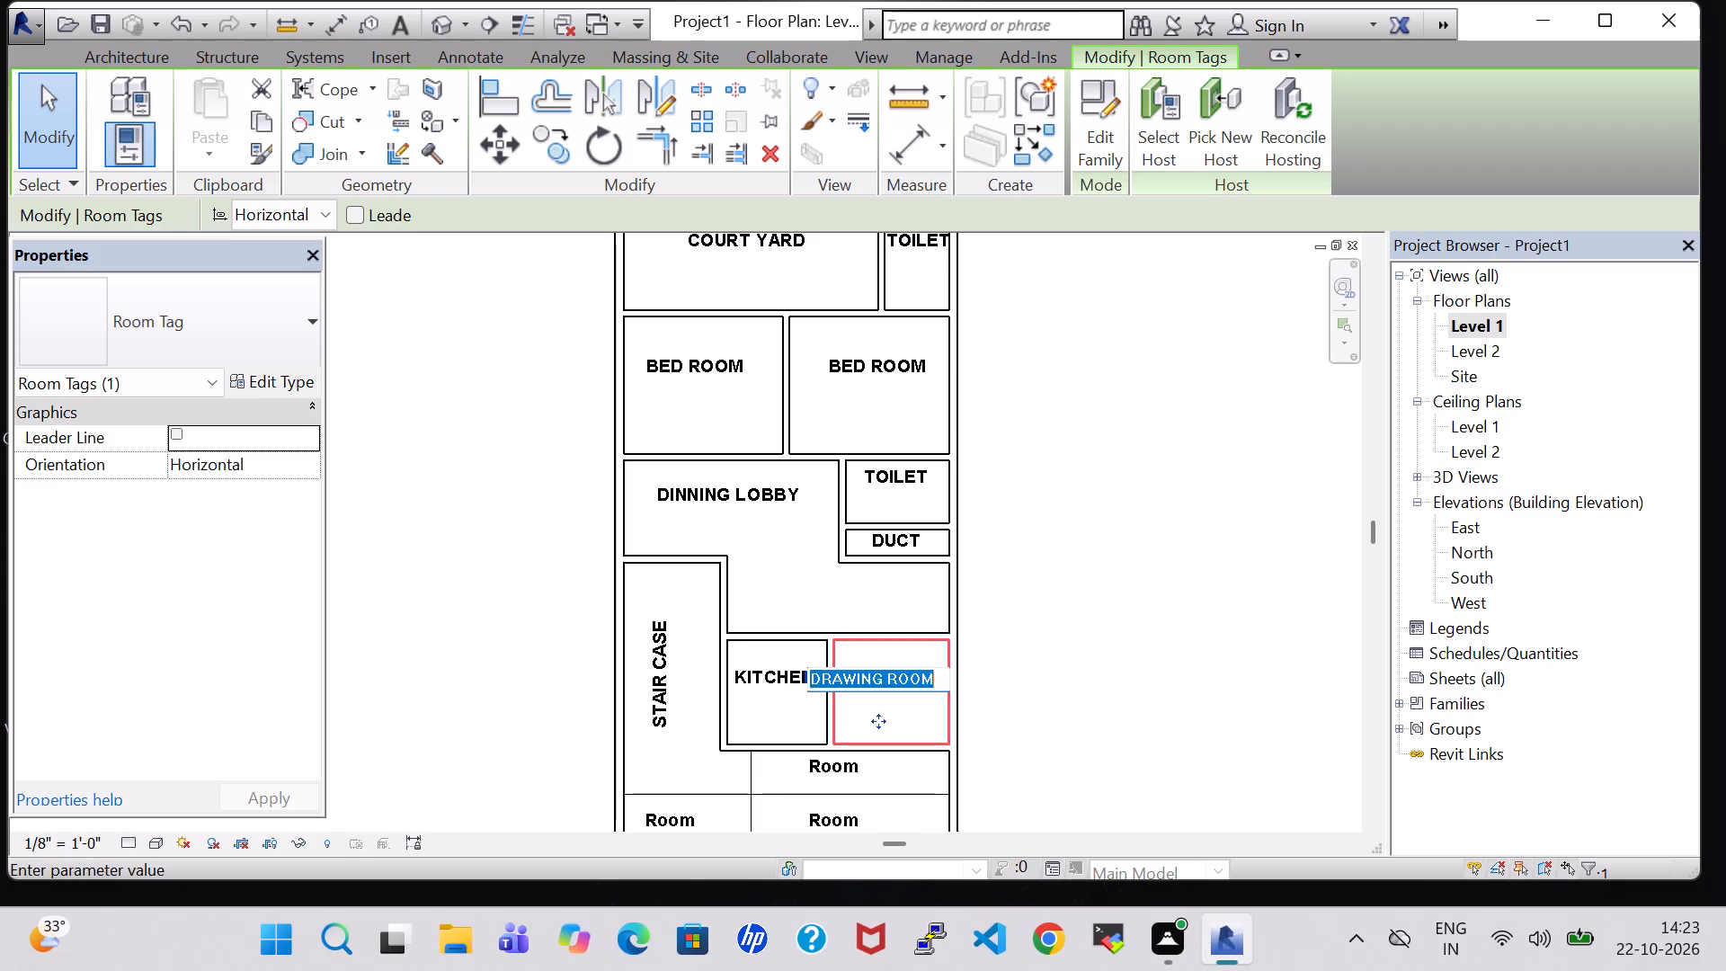
{"action": "left_click", "coordinate": [943, 681]}
{"action": "key", "text": "BackSpace"}
{"action": "key", "text": "BackSpace"}
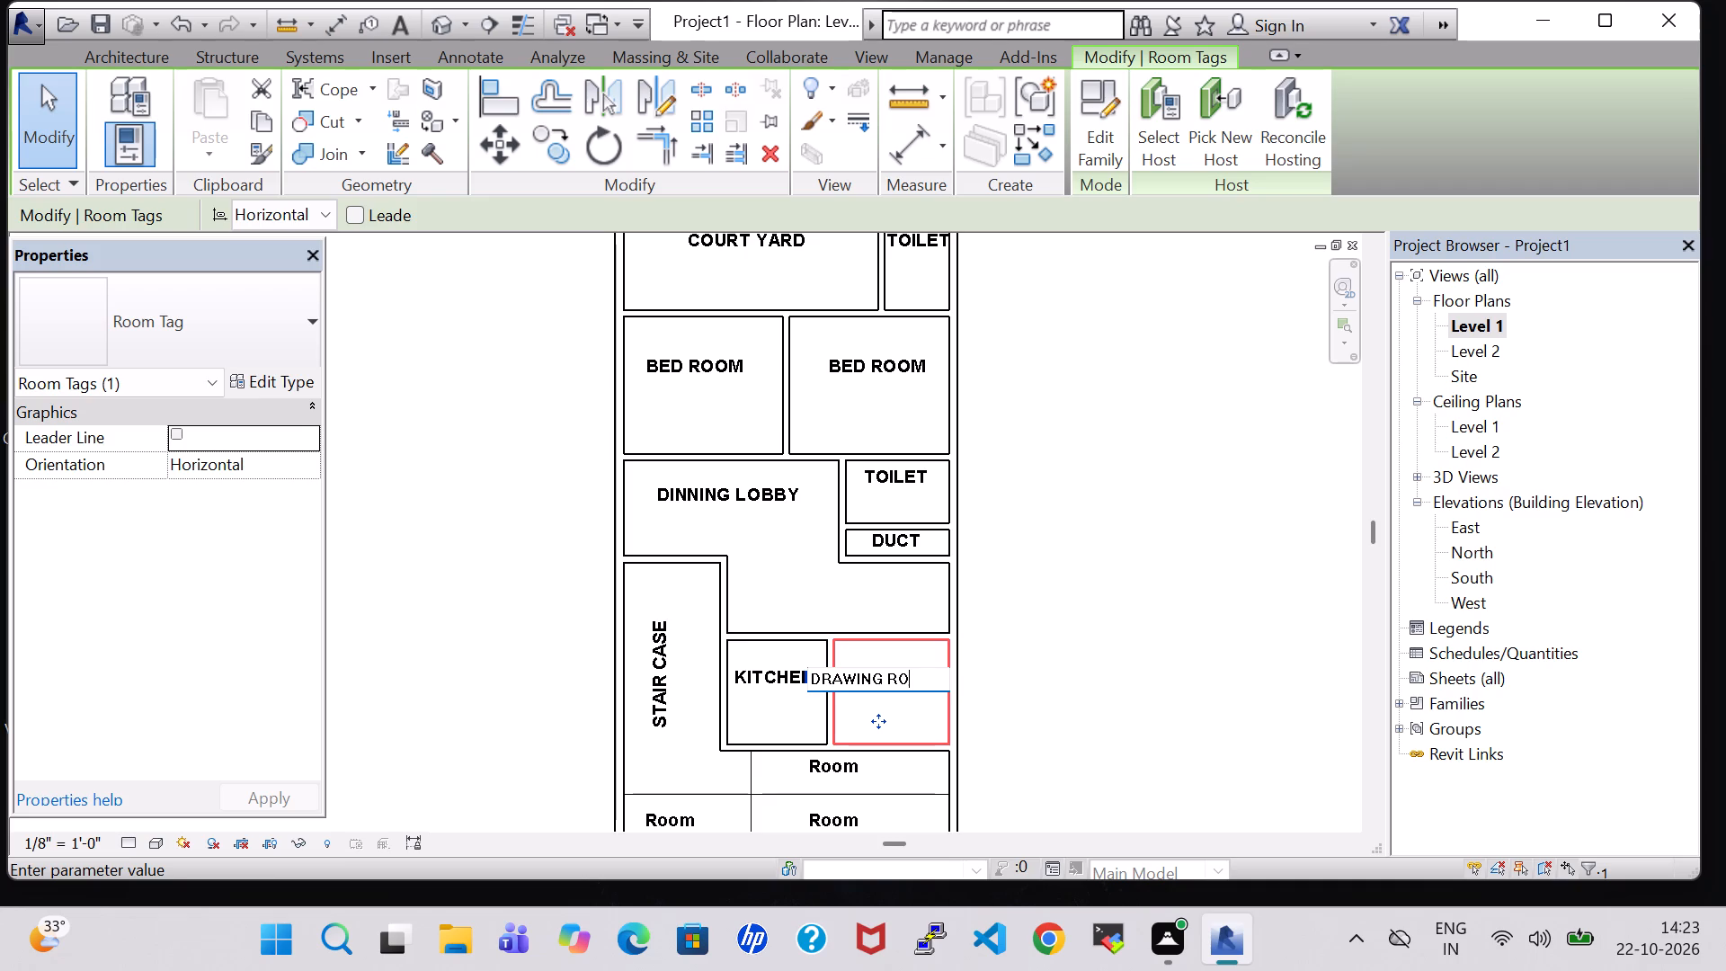
{"action": "key", "text": "BackSpace"}
{"action": "key", "text": "BackSpace"}
{"action": "key", "text": "BackSpace"}
{"action": "key", "text": "Return"}
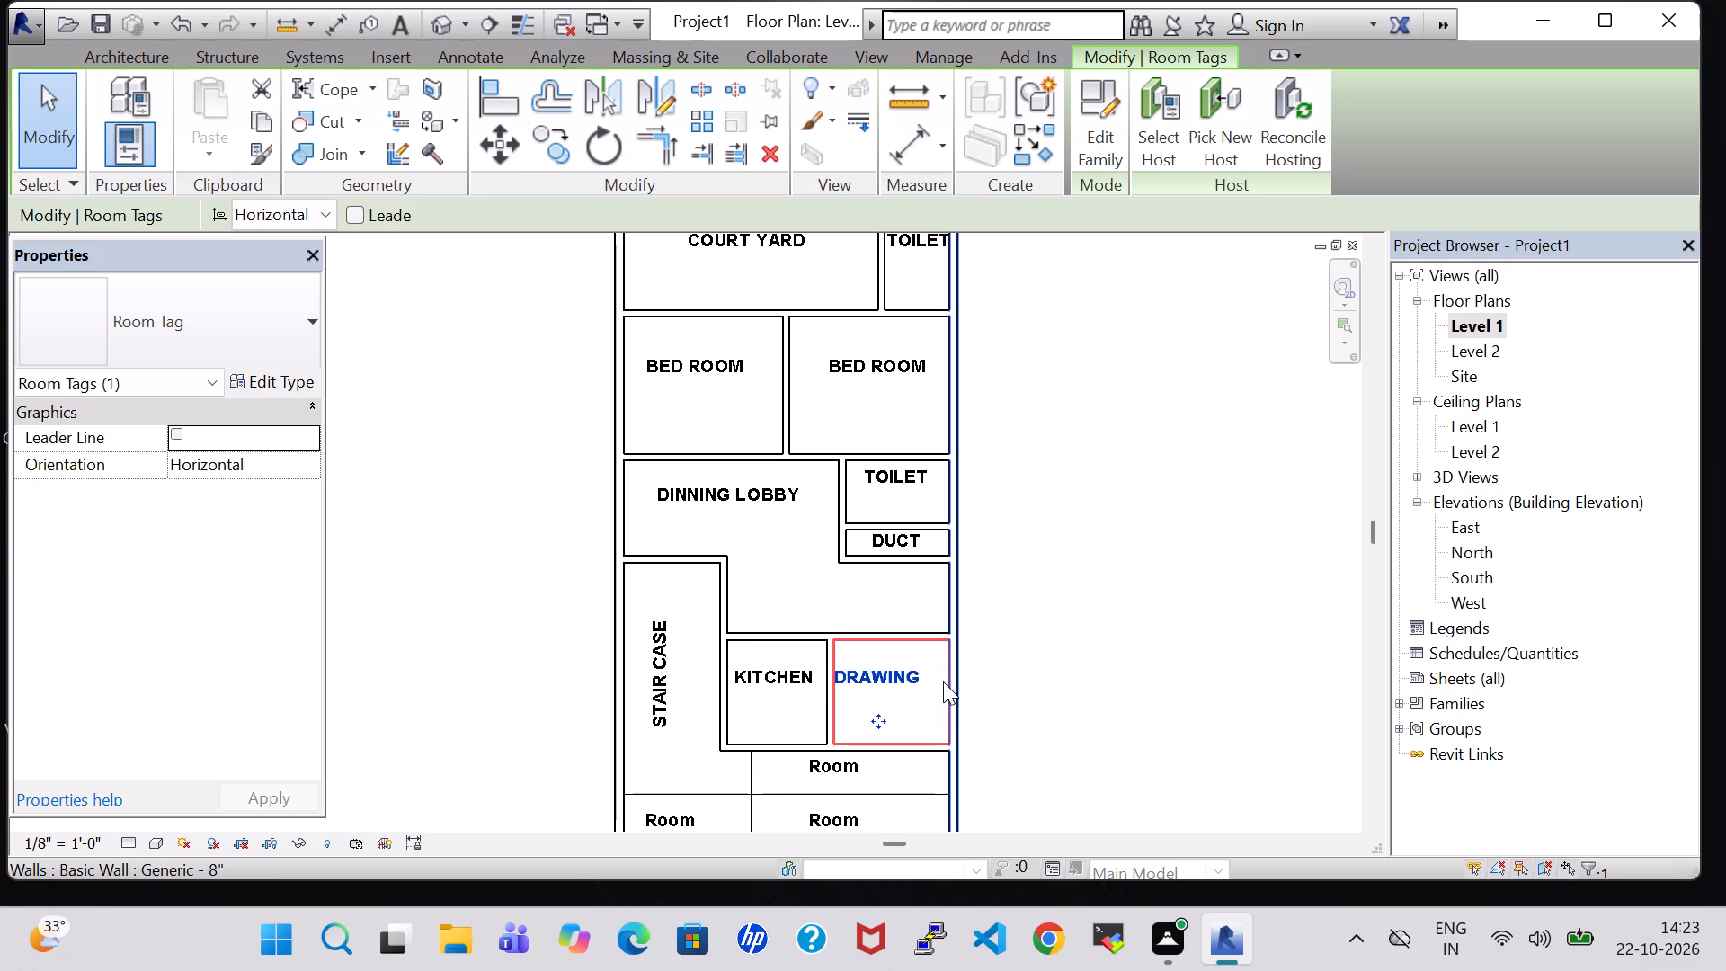
Nudge the DRAWING room tag slightly east within its room.
{"action": "key", "text": "Right"}
{"action": "key", "text": "Right"}
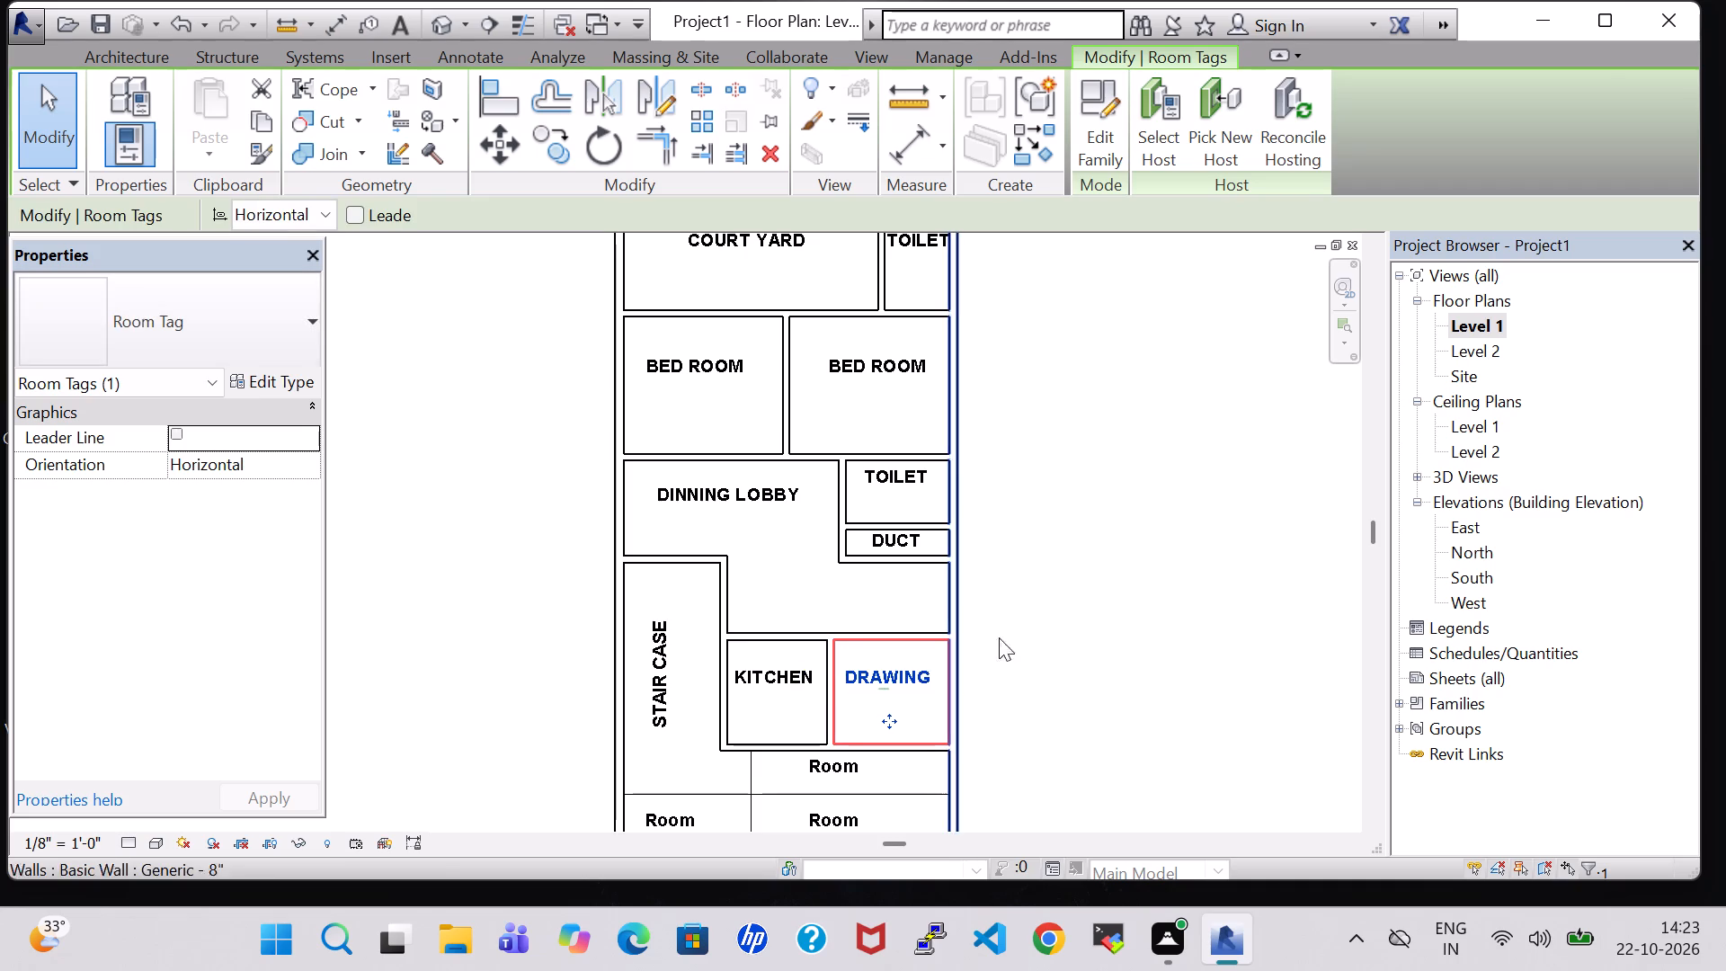
{"action": "left_click", "coordinate": [1134, 641]}
Rename the room in the plan's southwest corner, south of the STAIR CASE, as MAIN ENTRY.
{"action": "scroll", "coordinate": [1134, 641], "scroll_direction": "down", "scroll_amount": 1}
{"action": "middle_click_drag", "start_coordinate": [1134, 641], "coordinate": [1099, 632]}
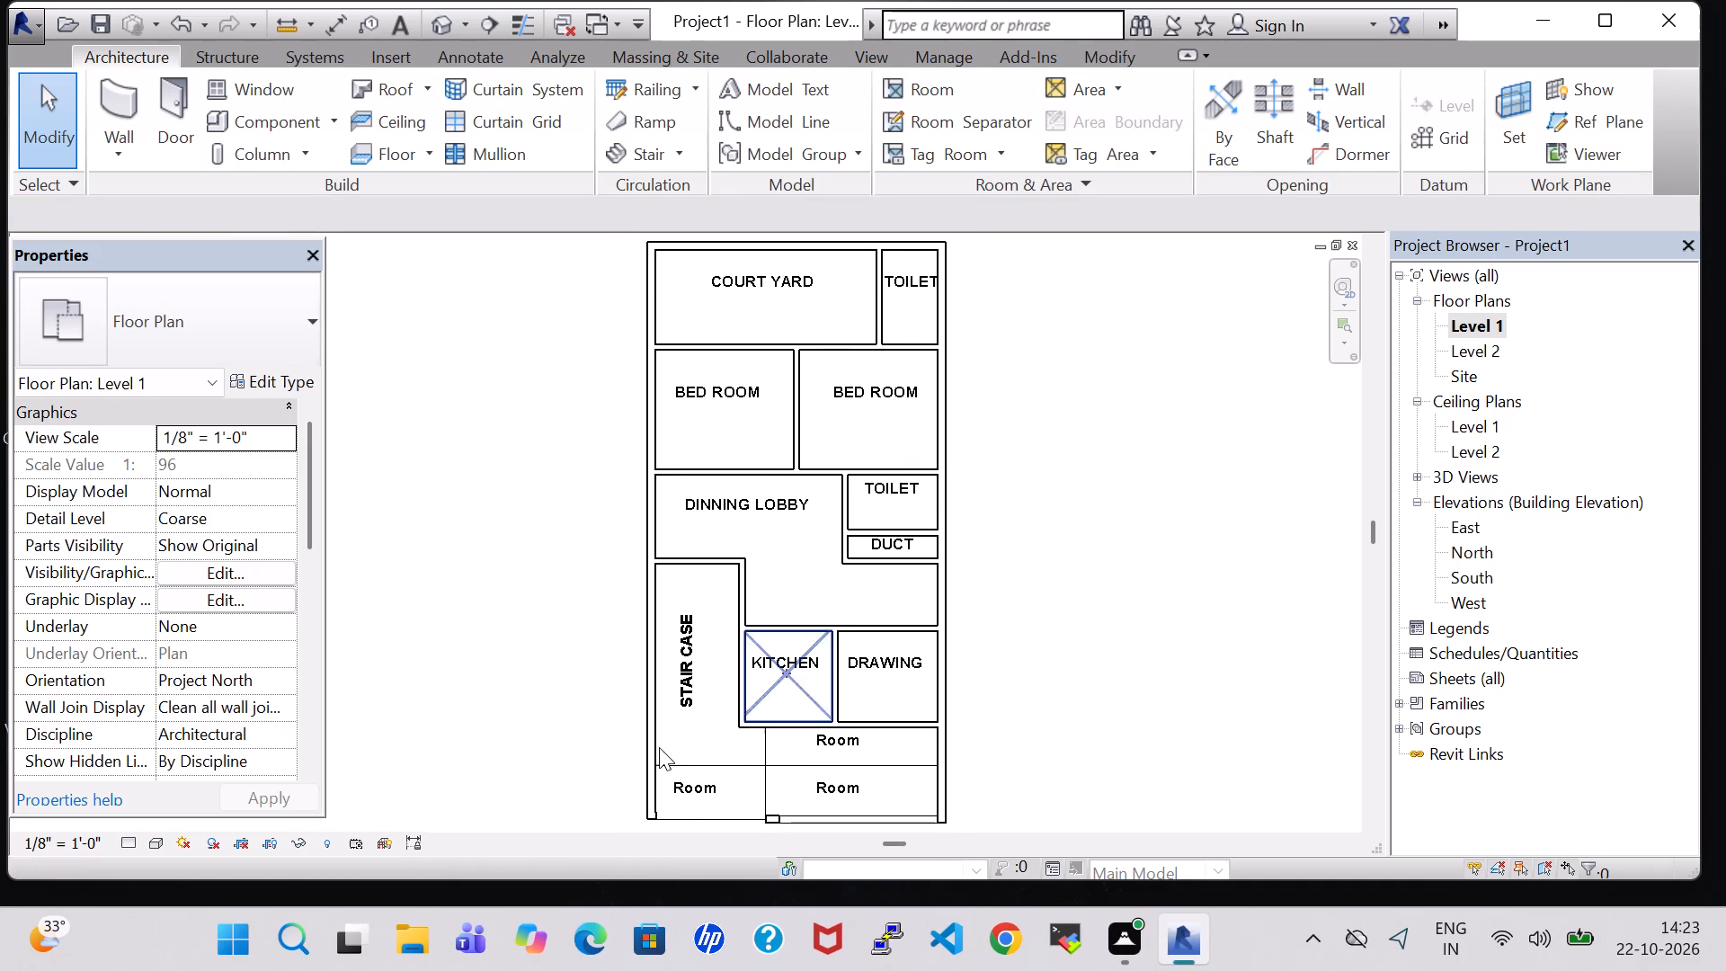
{"action": "double_click", "coordinate": [678, 787]}
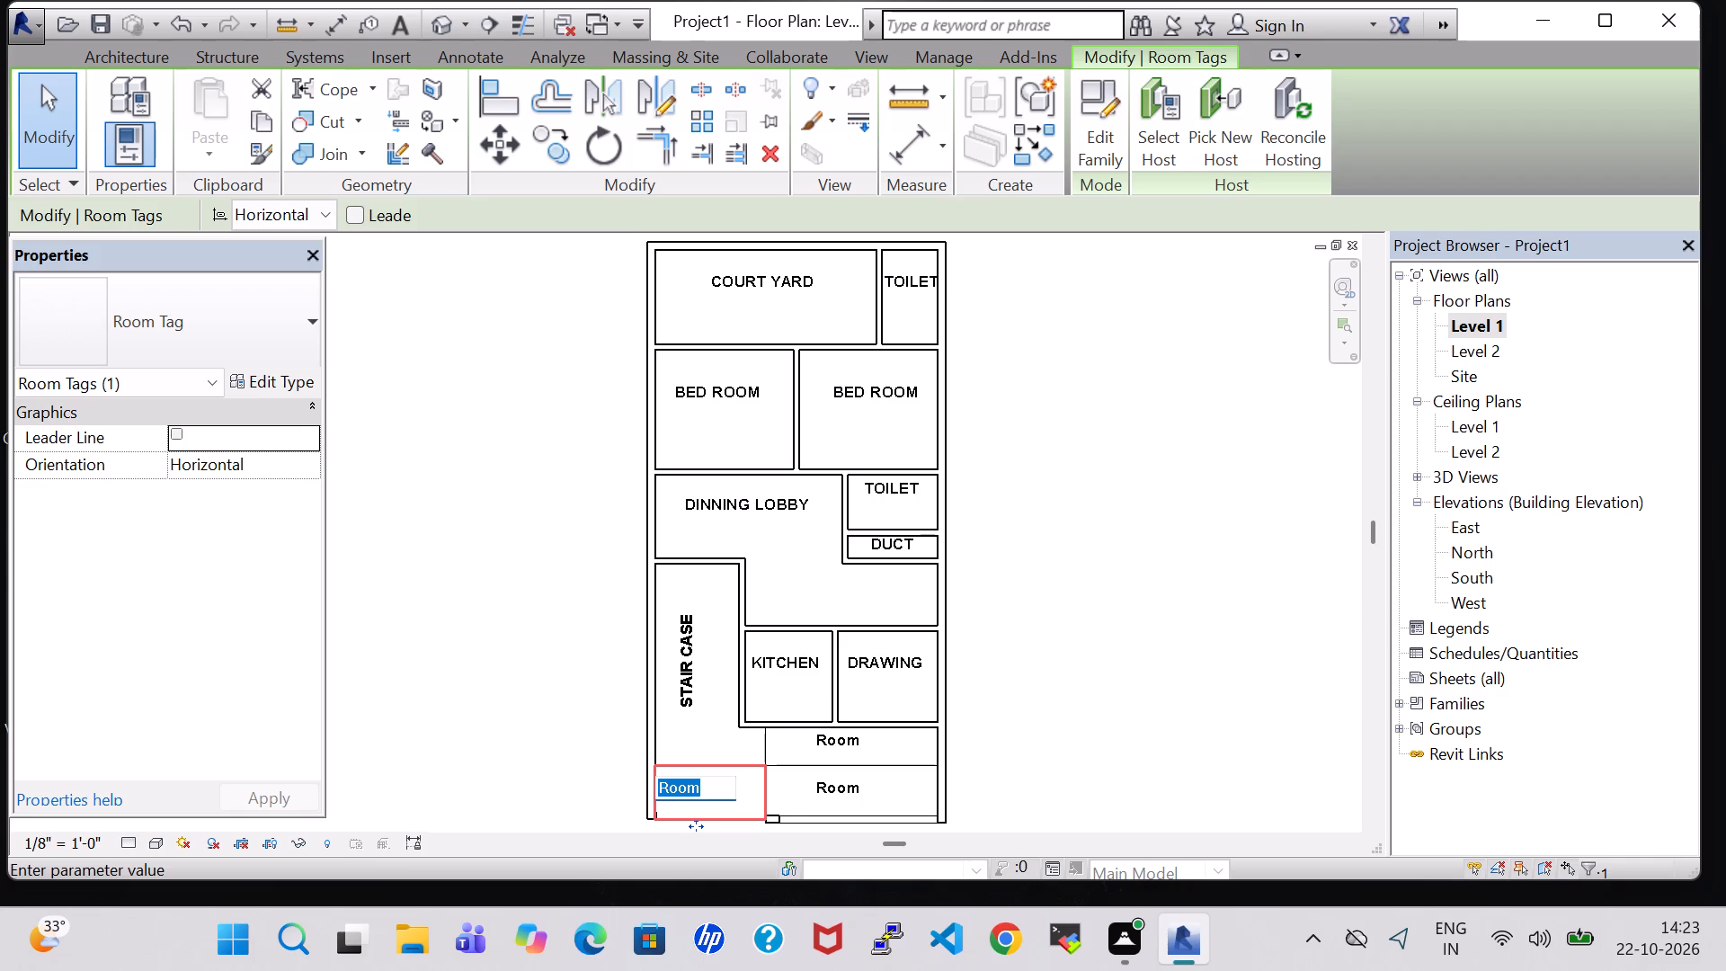
{"action": "key", "text": "BackSpace"}
{"action": "type", "text": "MAIN ENTRY"}
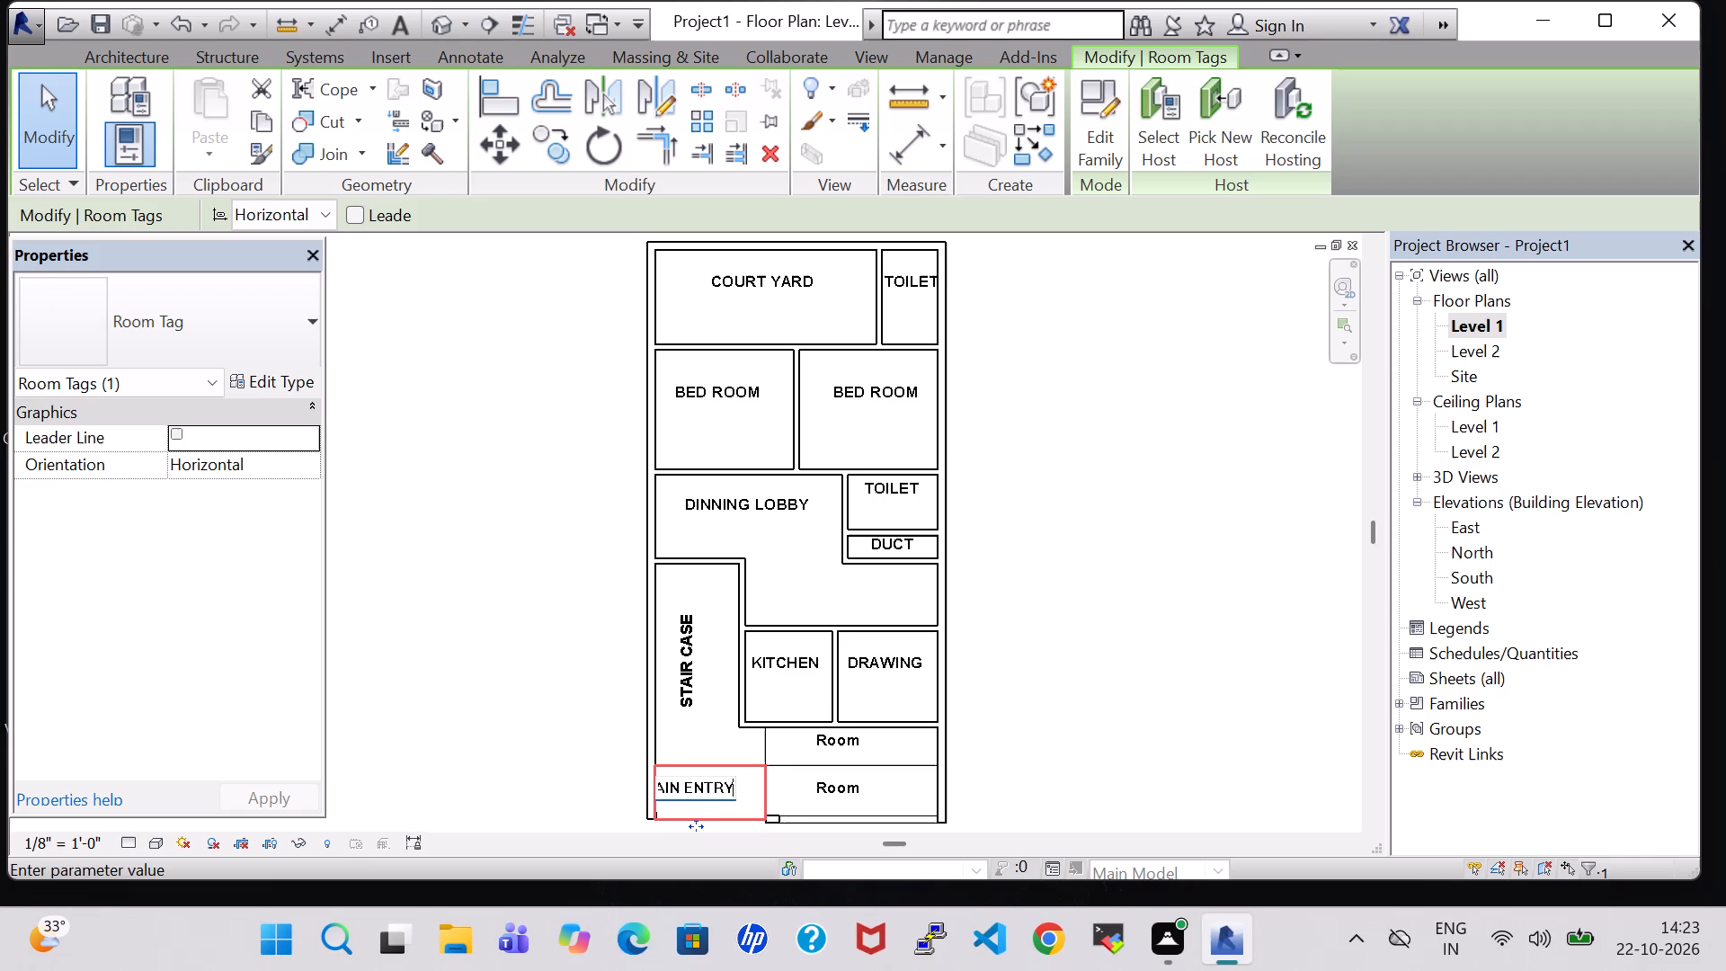
{"action": "key", "text": "Return"}
Nudge the MAIN ENTRY tag south and slightly east so it sits near the bottom of its room.
{"action": "key", "text": "Right"}
{"action": "key", "text": "Right"}
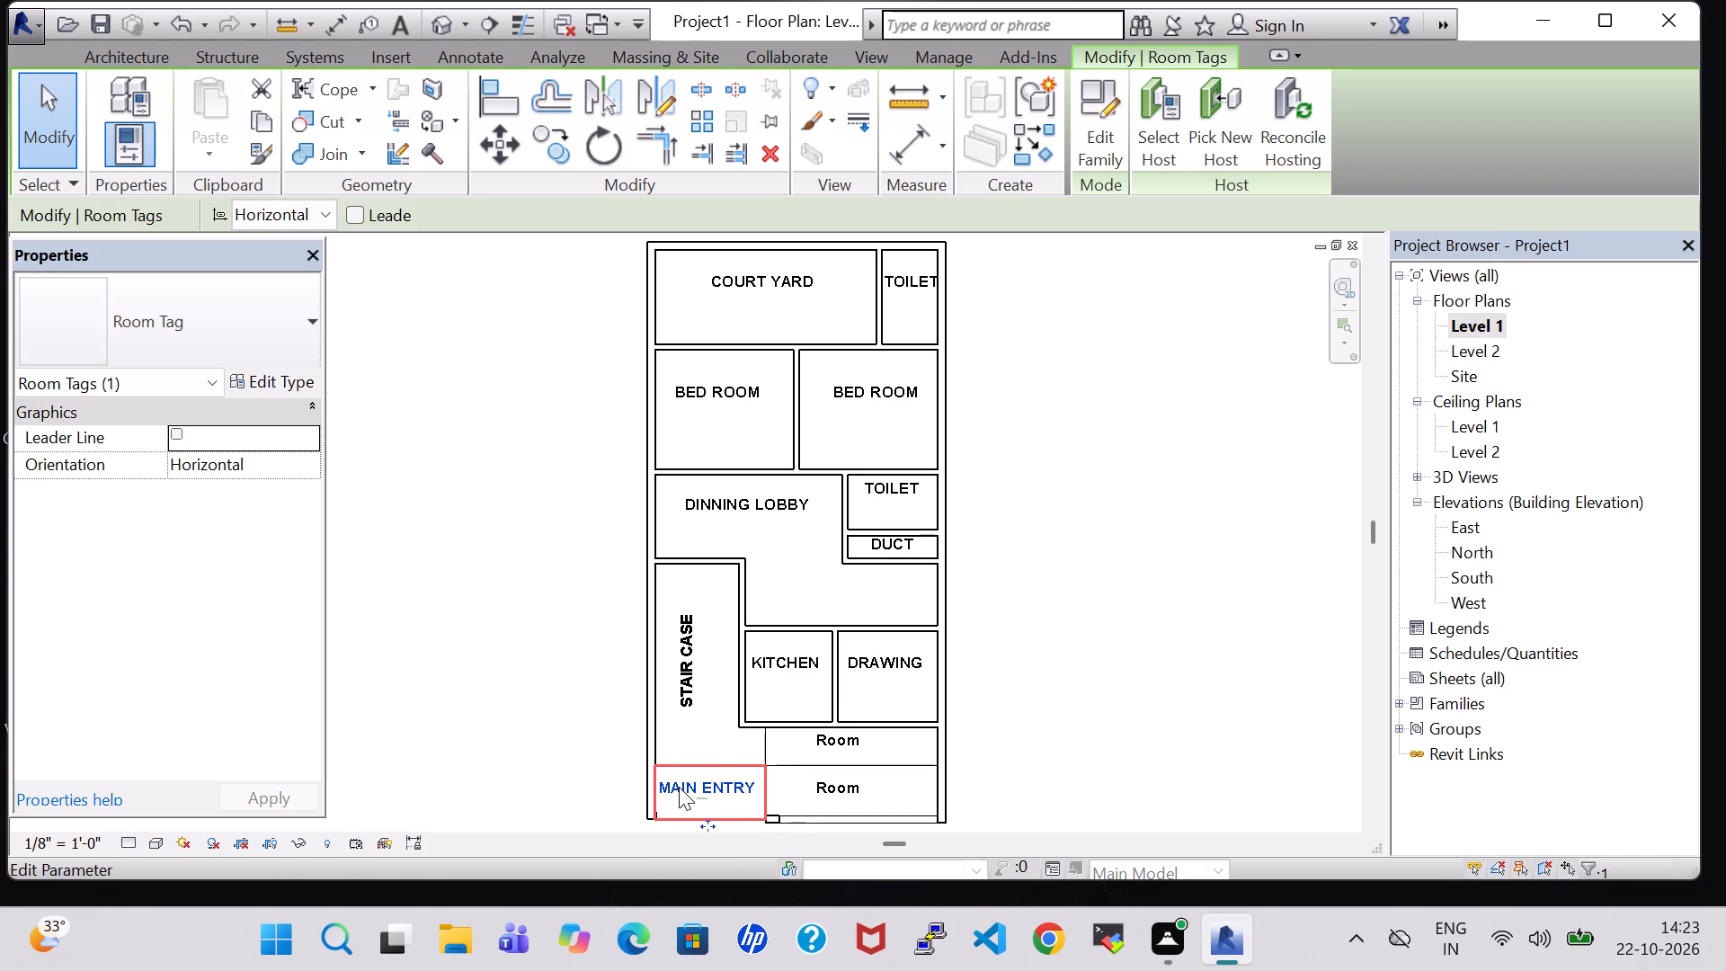
{"action": "key", "text": "Down"}
{"action": "key", "text": "Right"}
{"action": "key", "text": "Down"}
{"action": "key", "text": "Down"}
{"action": "key", "text": "Down"}
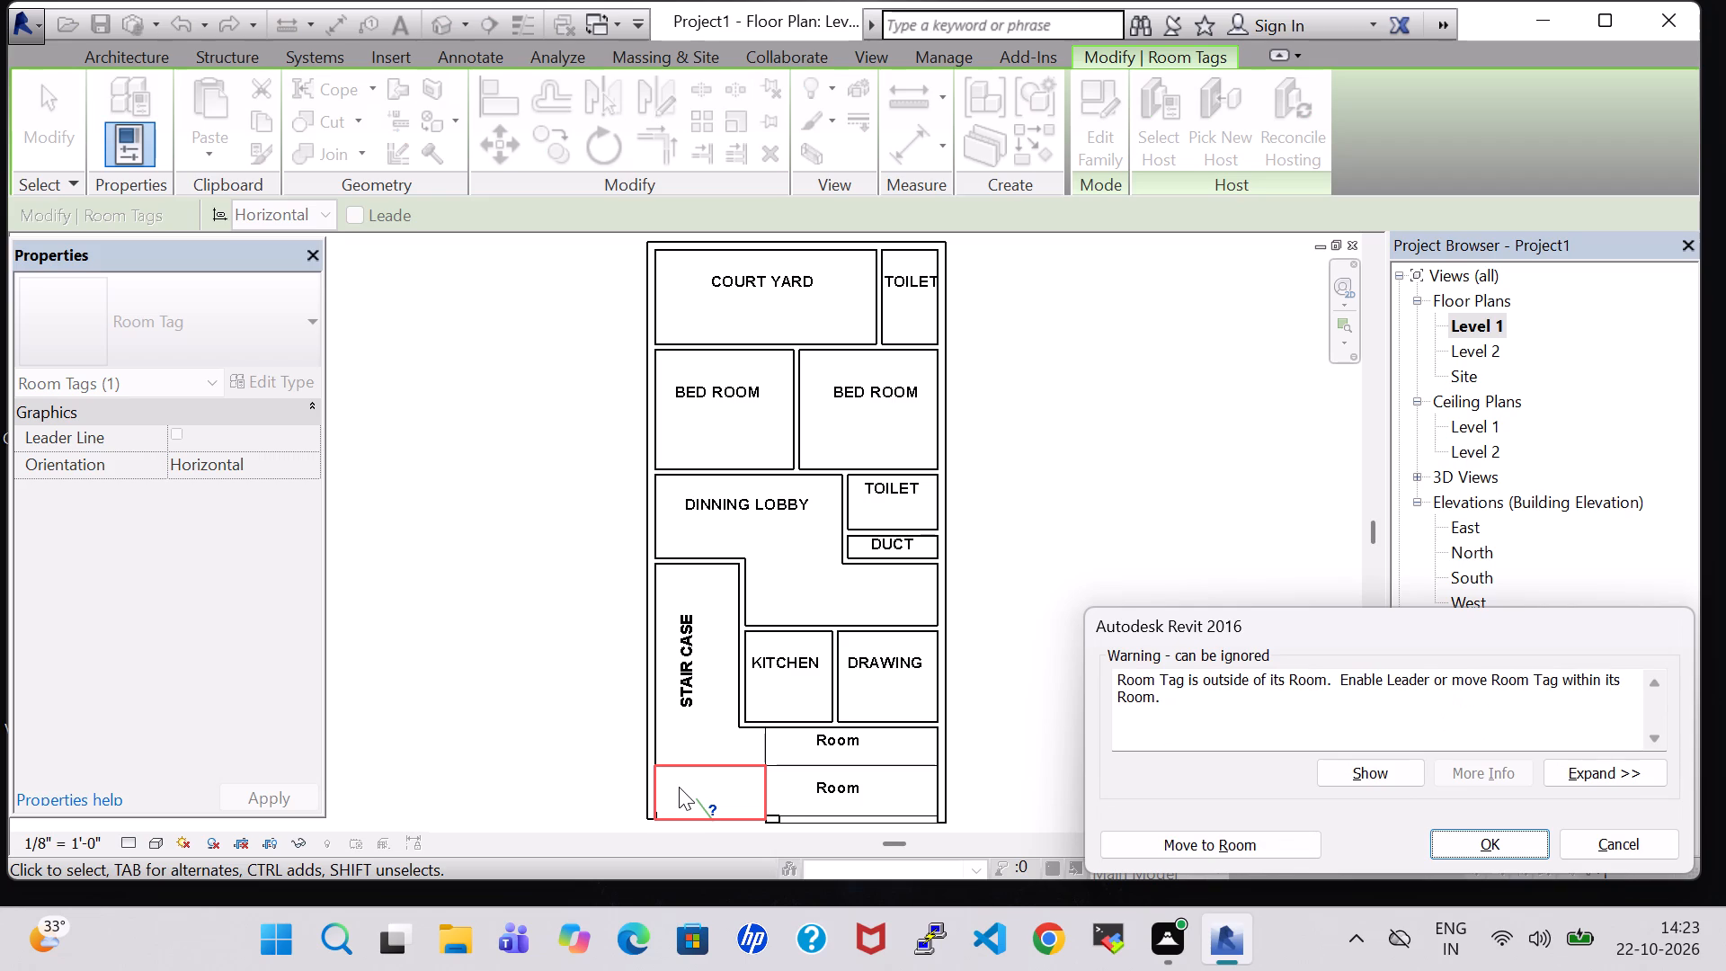
{"action": "left_click", "coordinate": [1608, 847]}
Rename the room directly east of MAIN ENTRY, along the south front, as WIDE FRONT LAWN.
{"action": "double_click", "coordinate": [852, 788]}
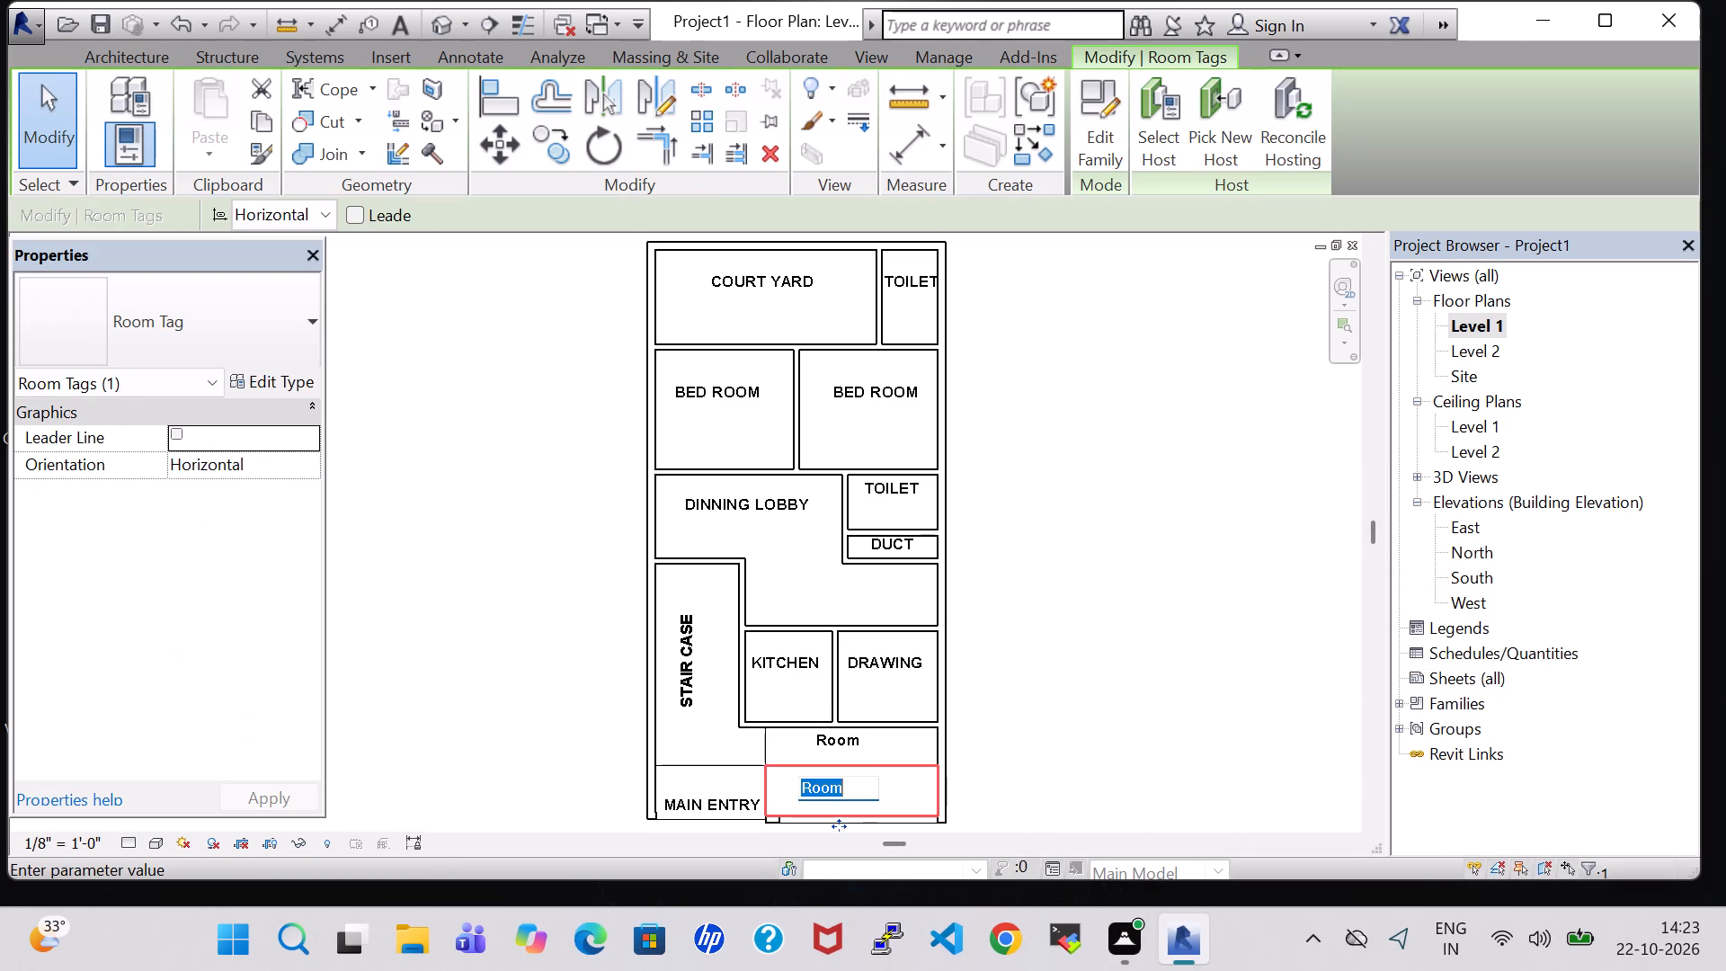
{"action": "key", "text": "BackSpace"}
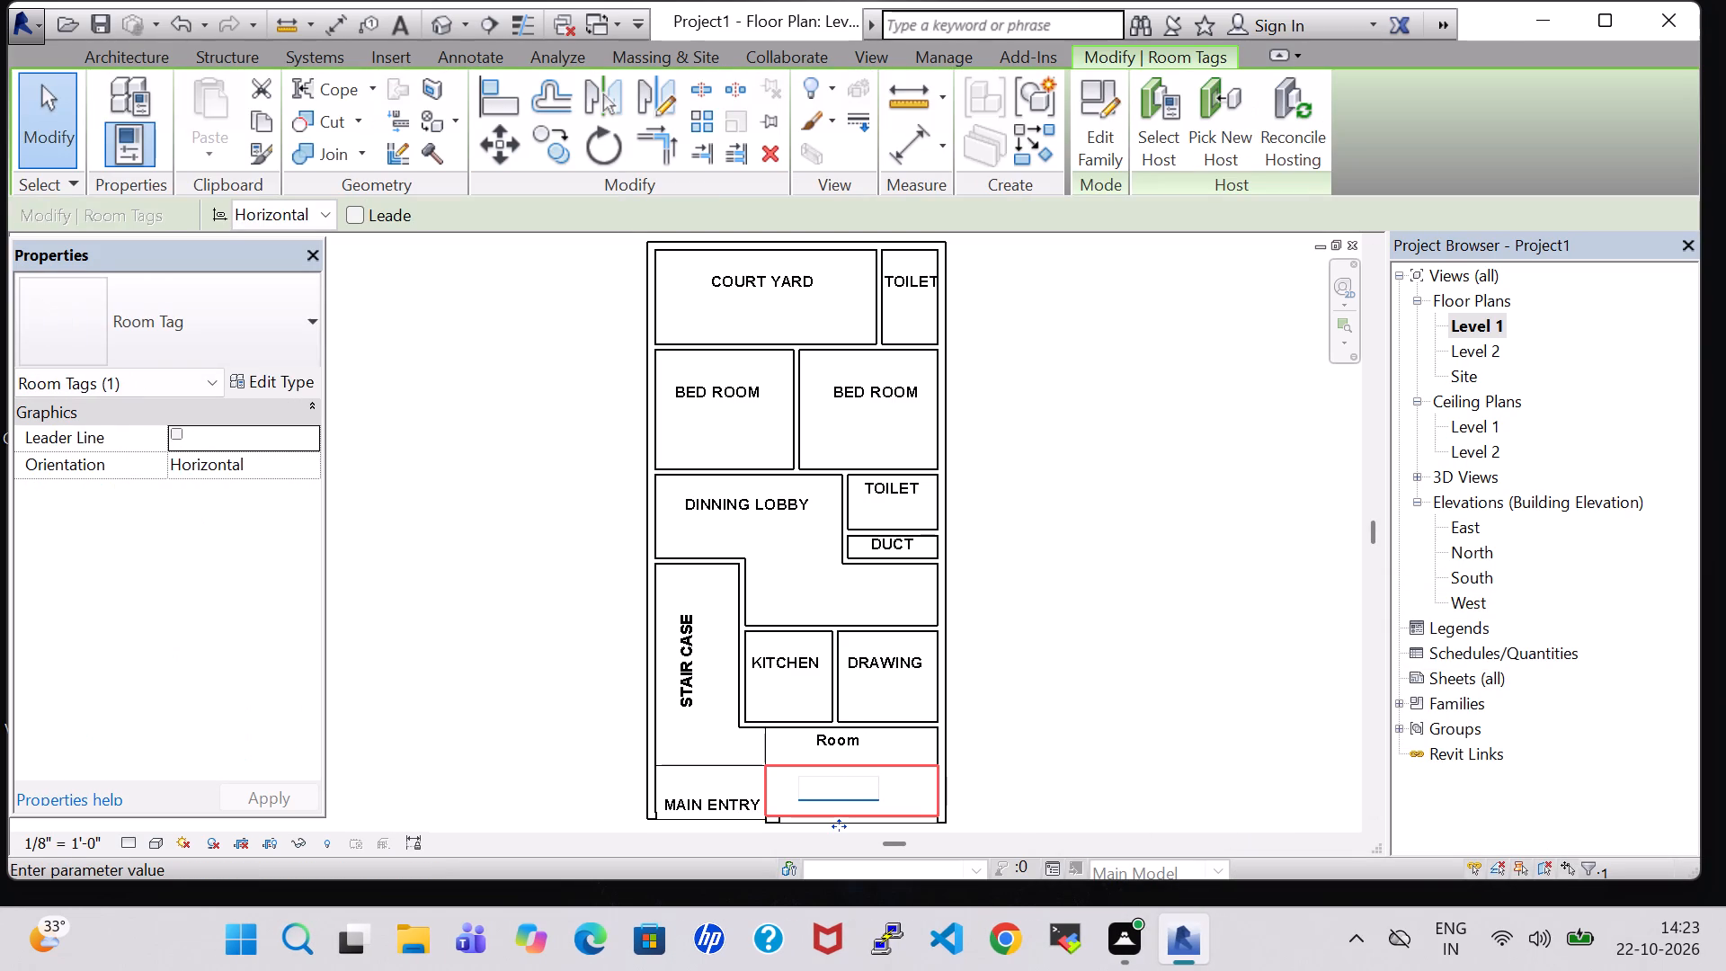
{"action": "type", "text": "WIDE"}
{"action": "key", "text": "space"}
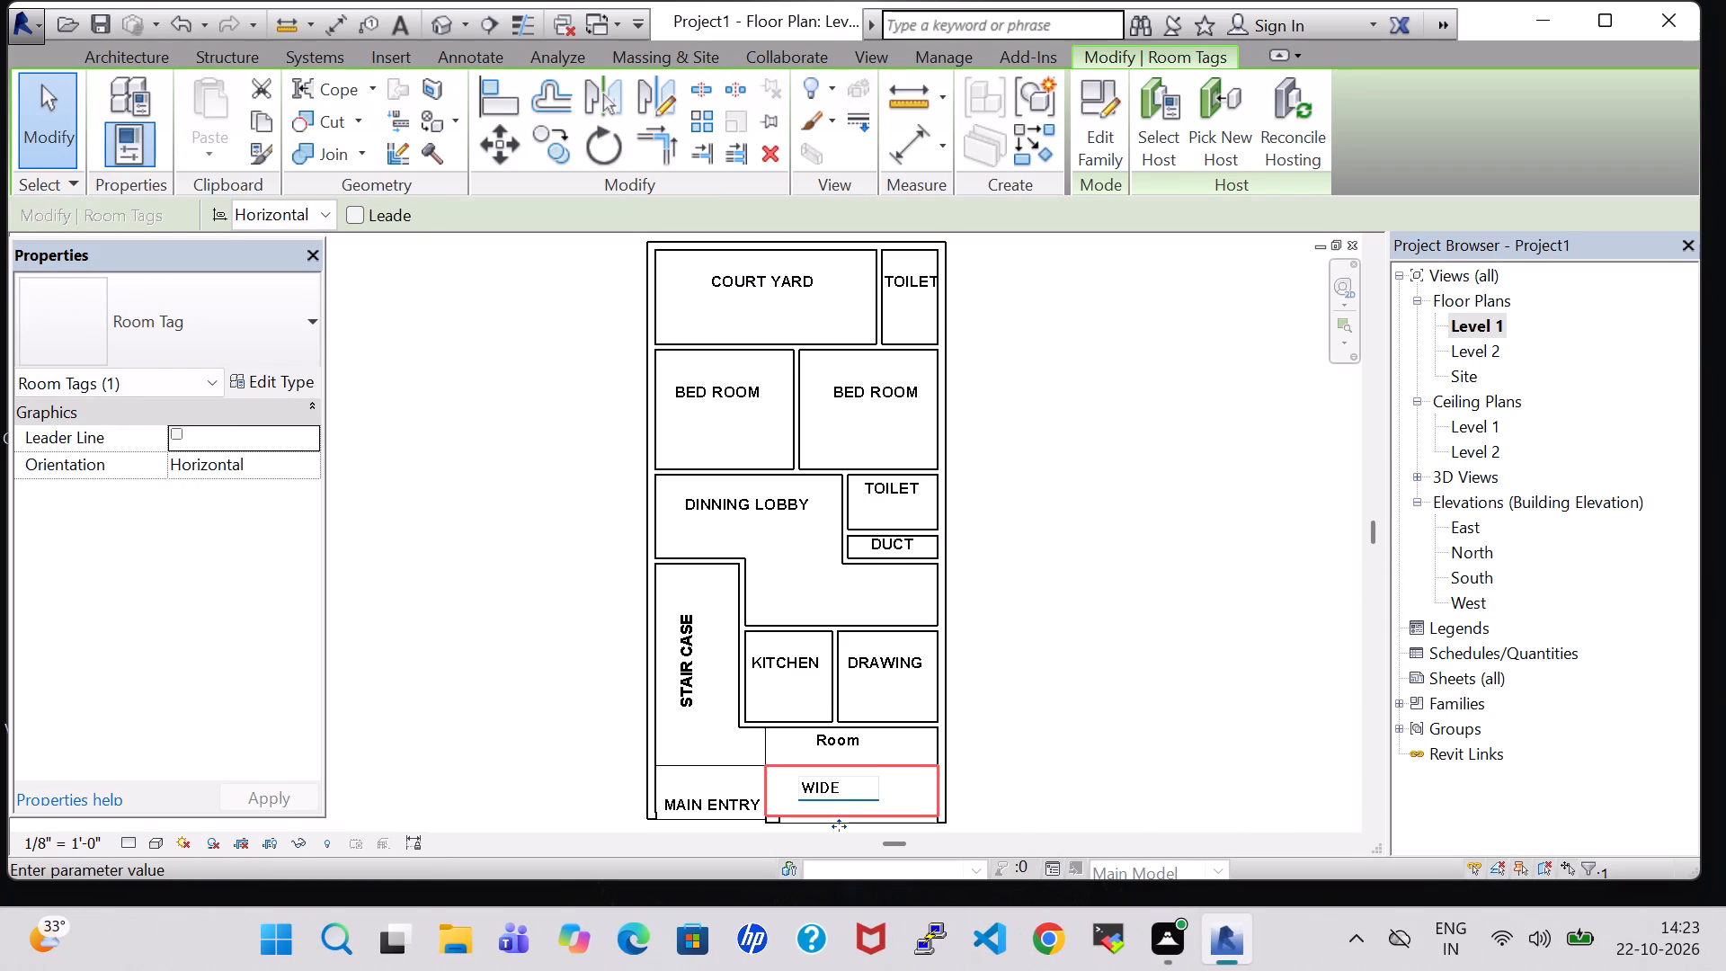
{"action": "type", "text": "FRON"}
{"action": "type", "text": "T"}
{"action": "key", "text": "space"}
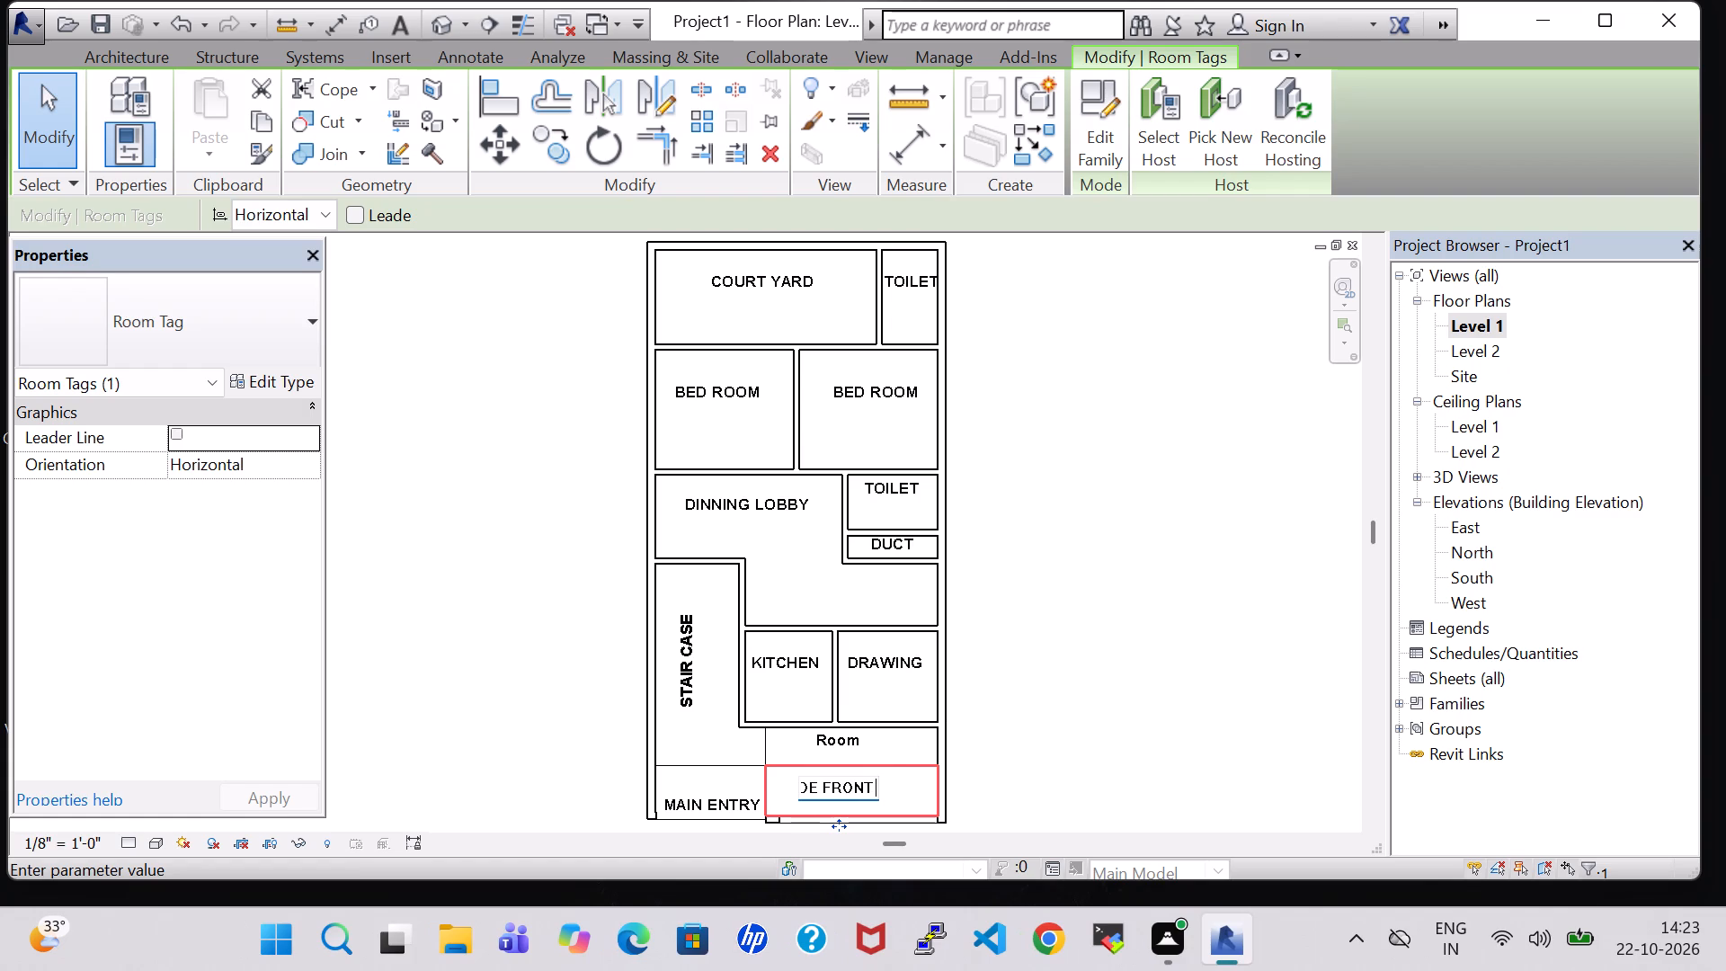
{"action": "type", "text": "LAWN"}
{"action": "key", "text": "Return"}
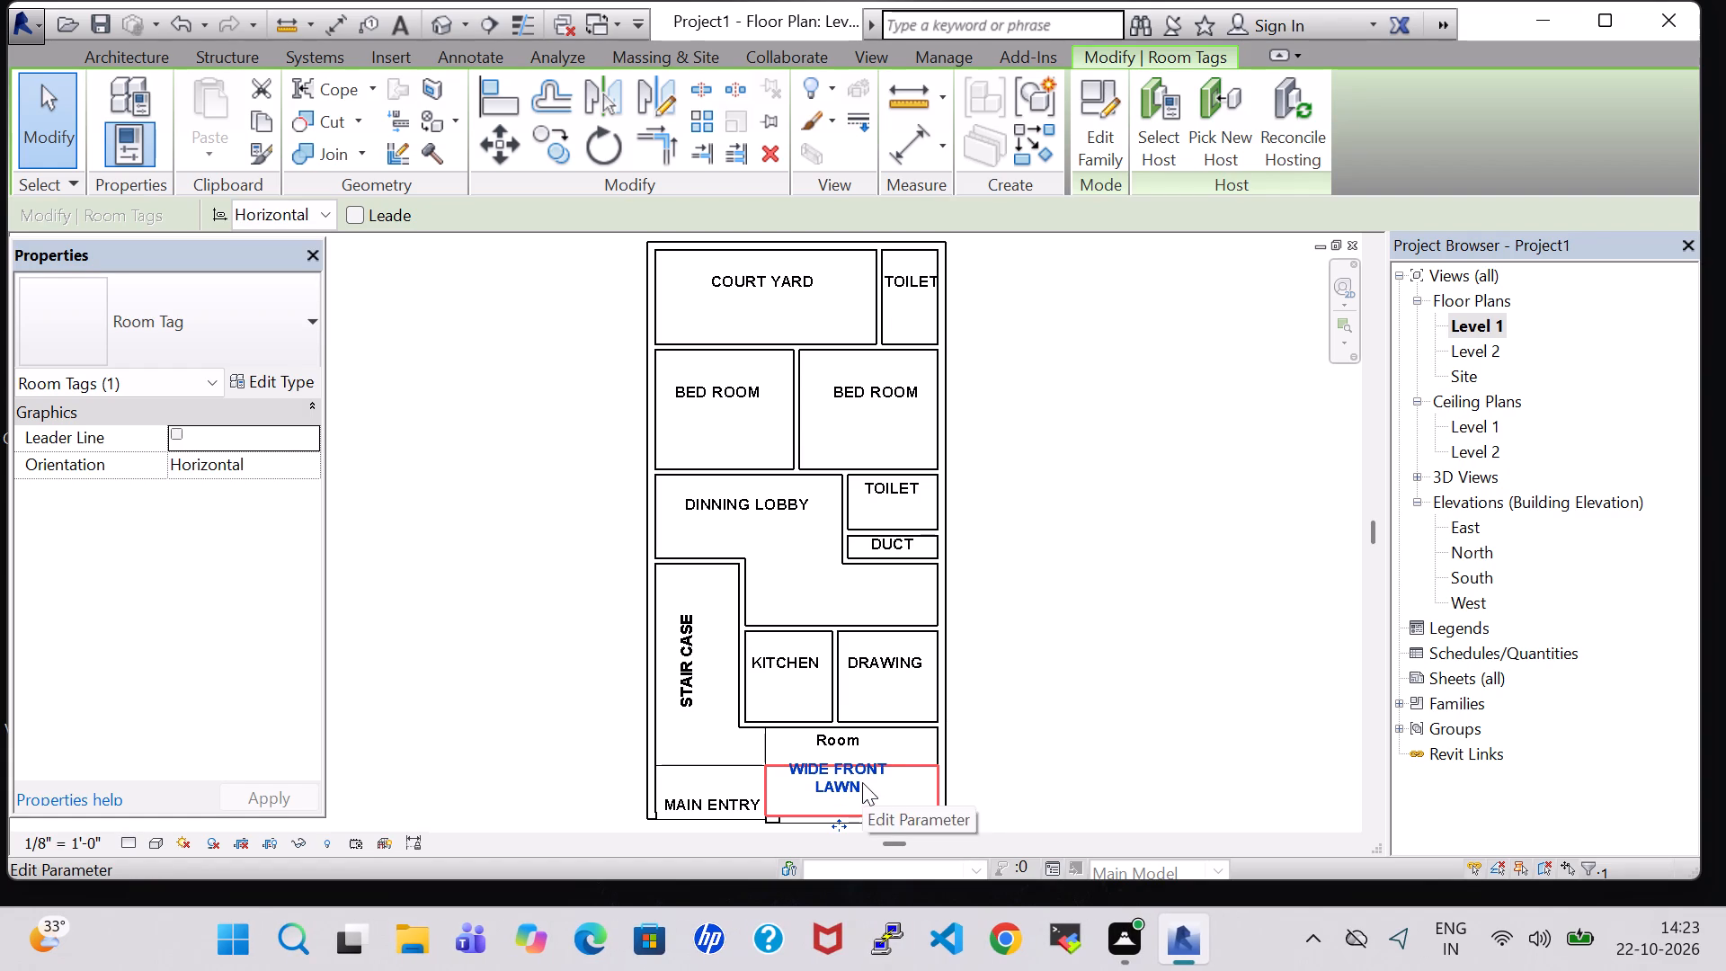
Nudge the WIDE FRONT LAWN tag south and slightly east to fit within its room.
{"action": "key", "text": "Down"}
{"action": "key", "text": "Down"}
{"action": "key", "text": "Down"}
{"action": "key", "text": "Right"}
{"action": "key", "text": "Right"}
{"action": "key", "text": "Right"}
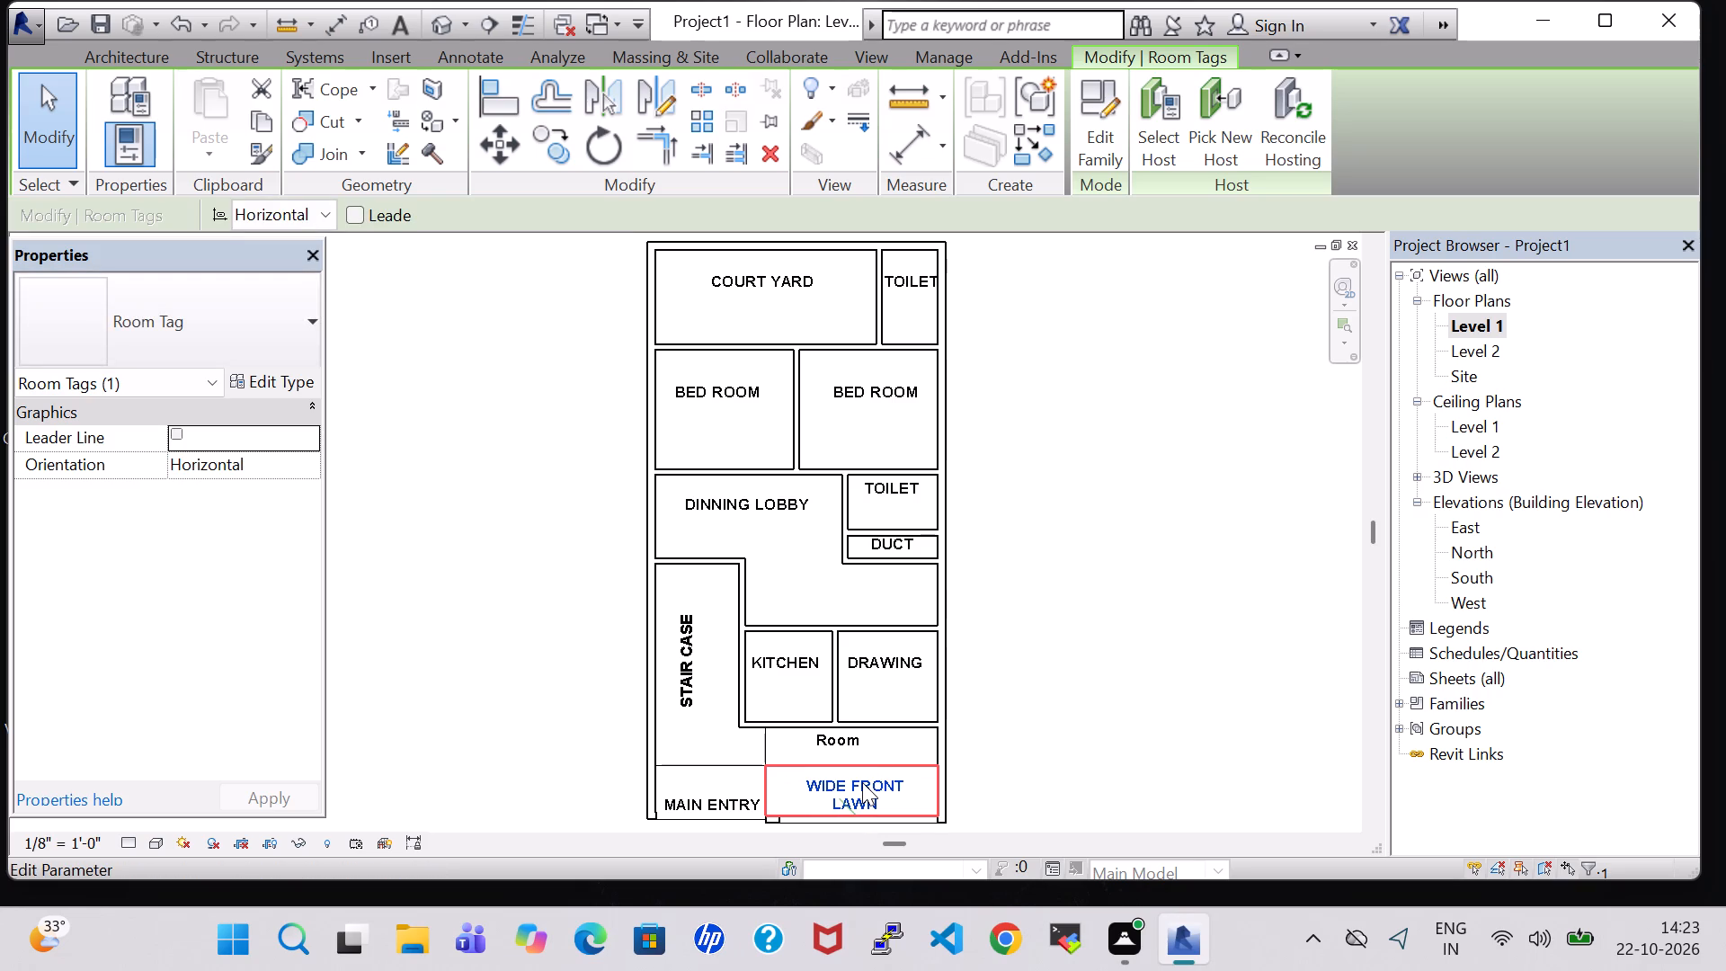
{"action": "key", "text": "Up"}
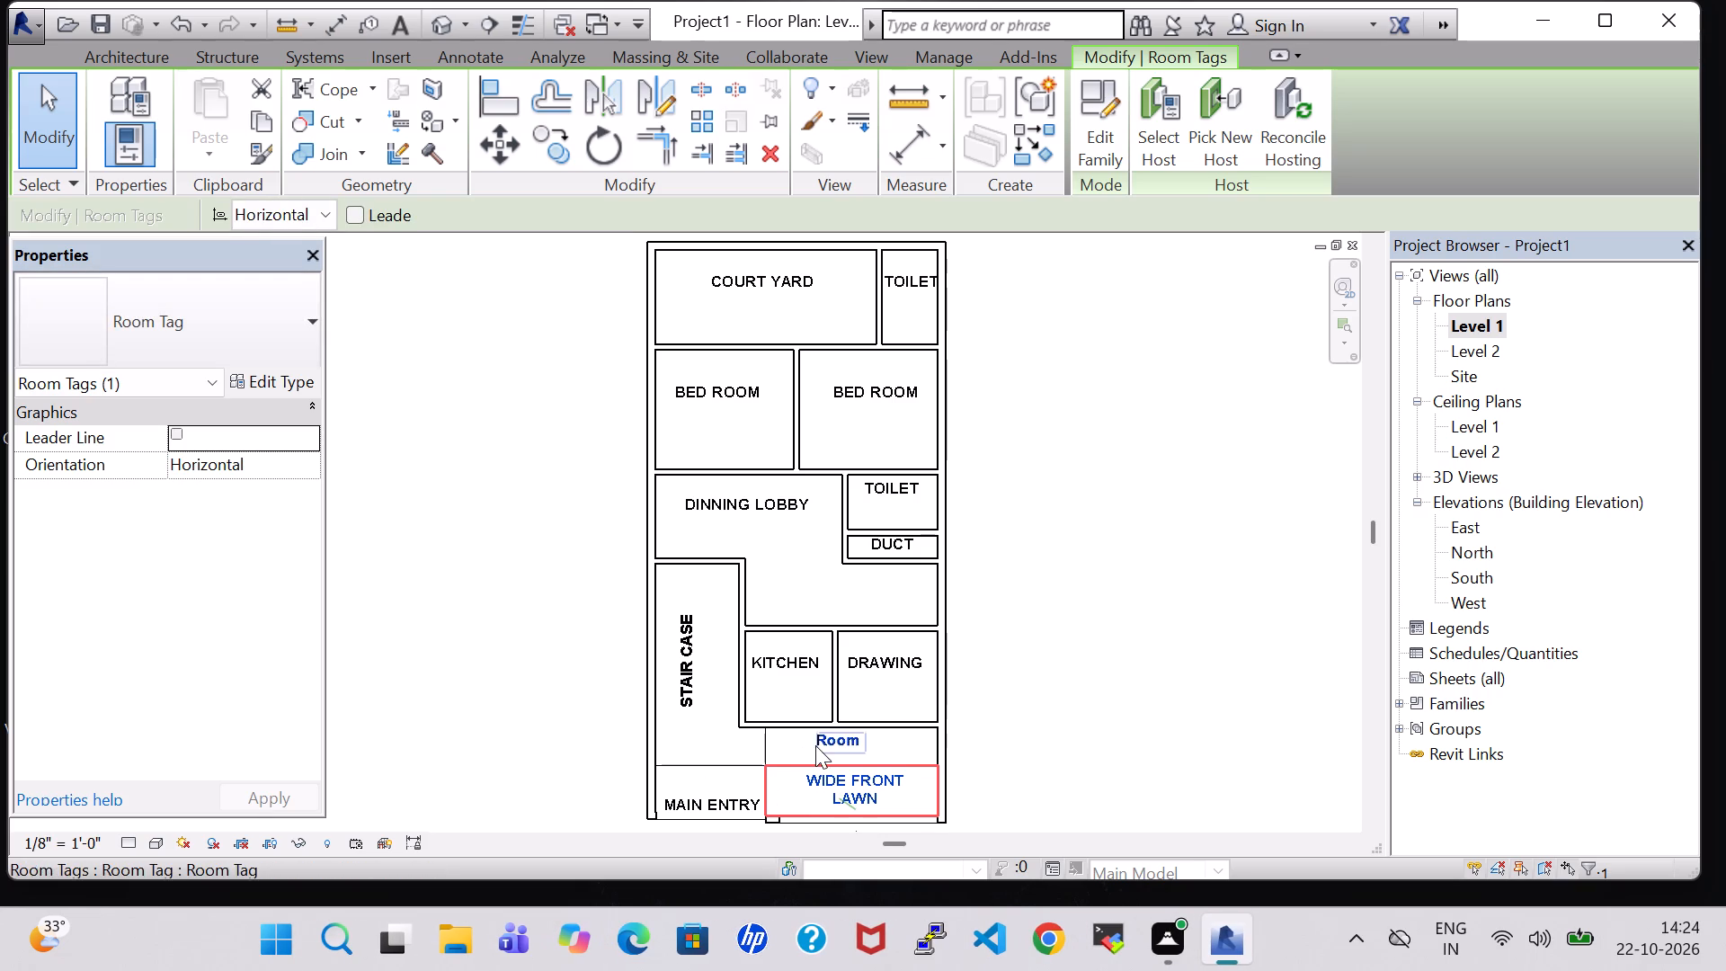
Rename the narrow room between the WIDE FRONT LAWN and the KITCHEN and DRAWING rooms as WIDE VER.
{"action": "double_click", "coordinate": [819, 745]}
{"action": "key", "text": "BackSpace"}
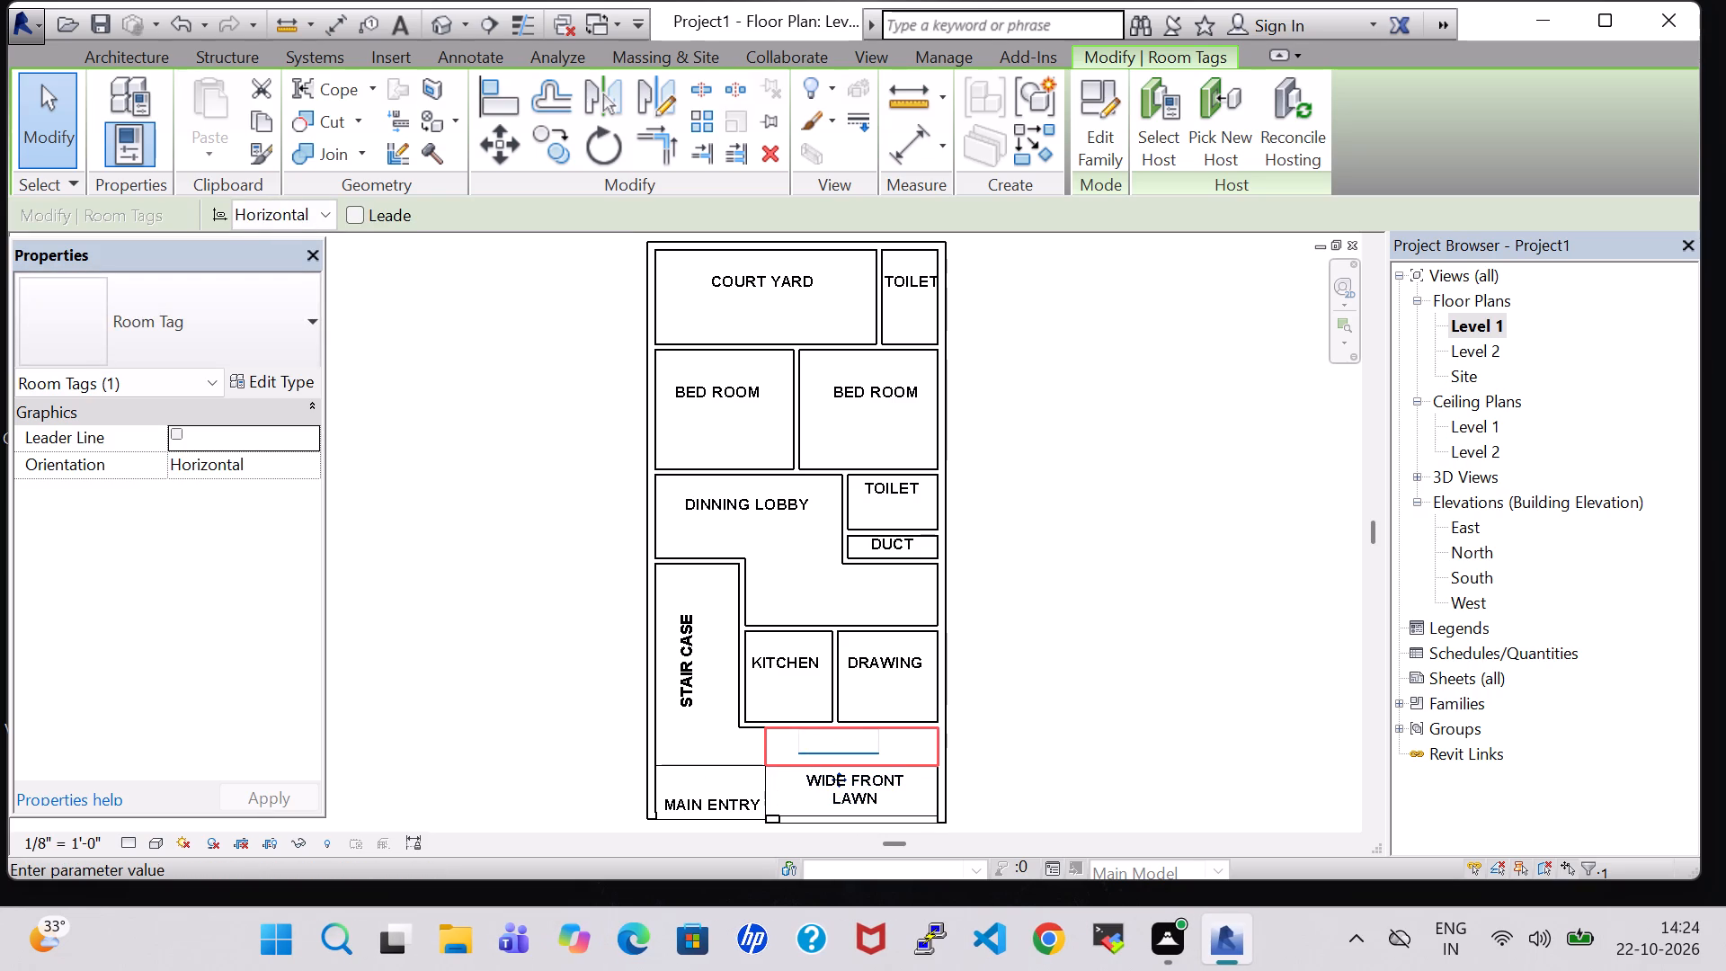
{"action": "type", "text": "WIDE VER"}
{"action": "key", "text": "Return"}
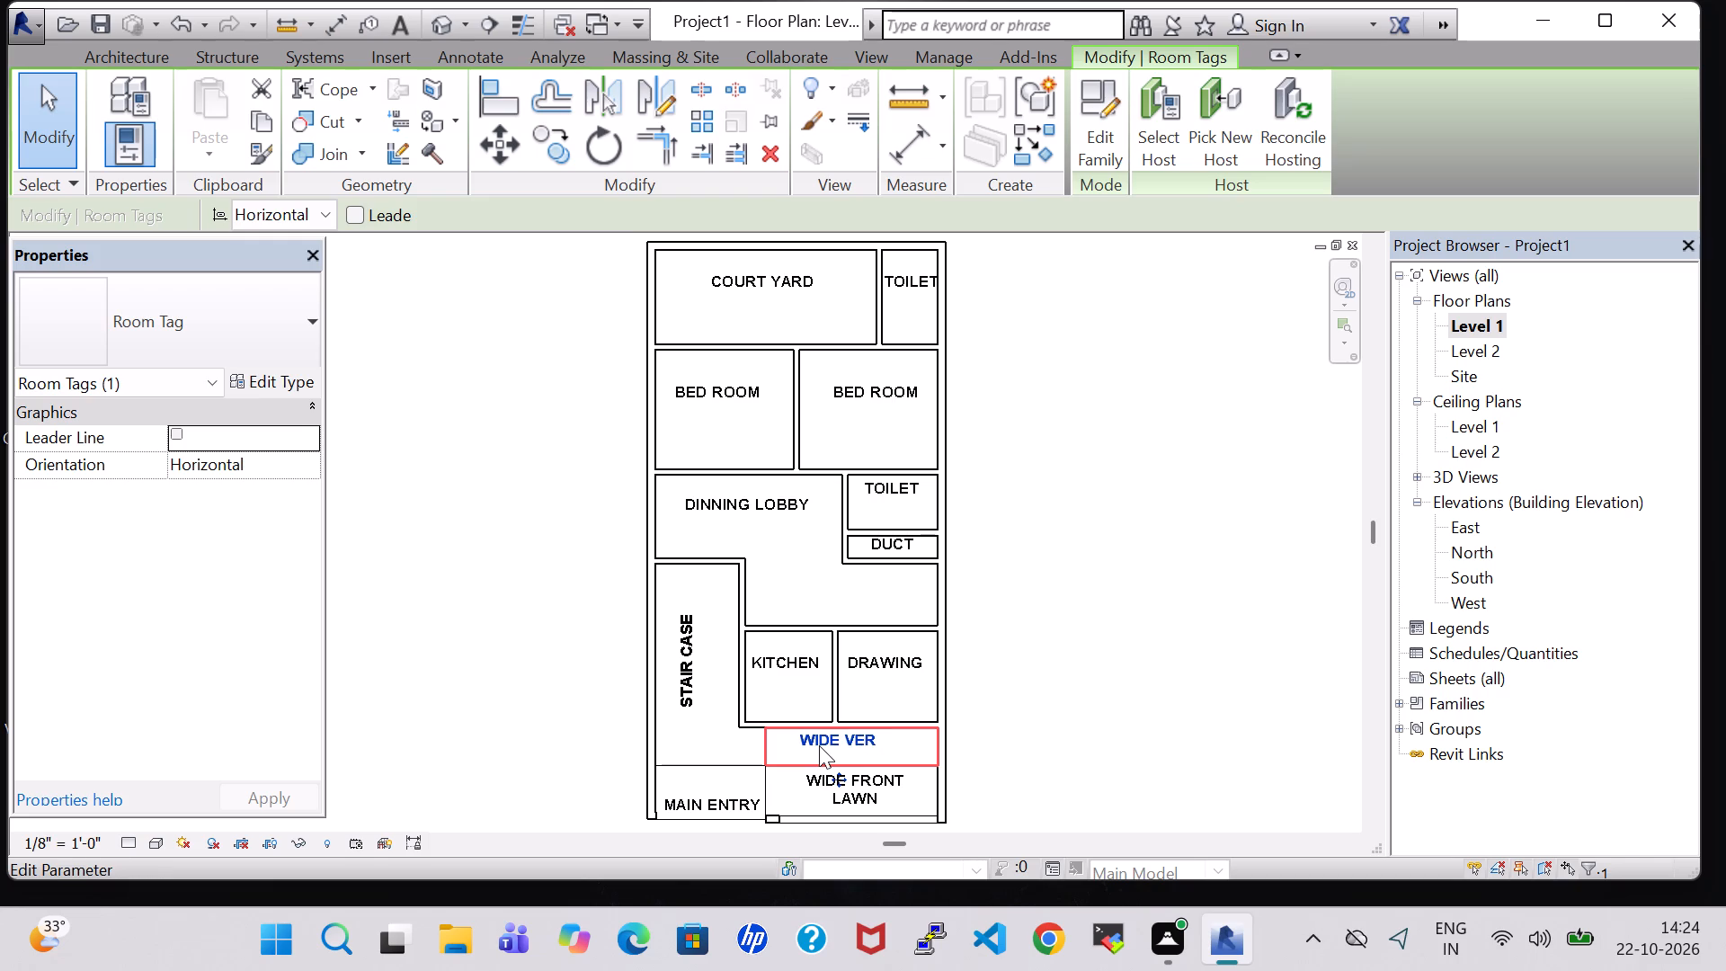
Nudge the WIDE VER tag slightly south and east within its room.
{"action": "key", "text": "Down"}
{"action": "key", "text": "Right"}
{"action": "key", "text": "Right"}
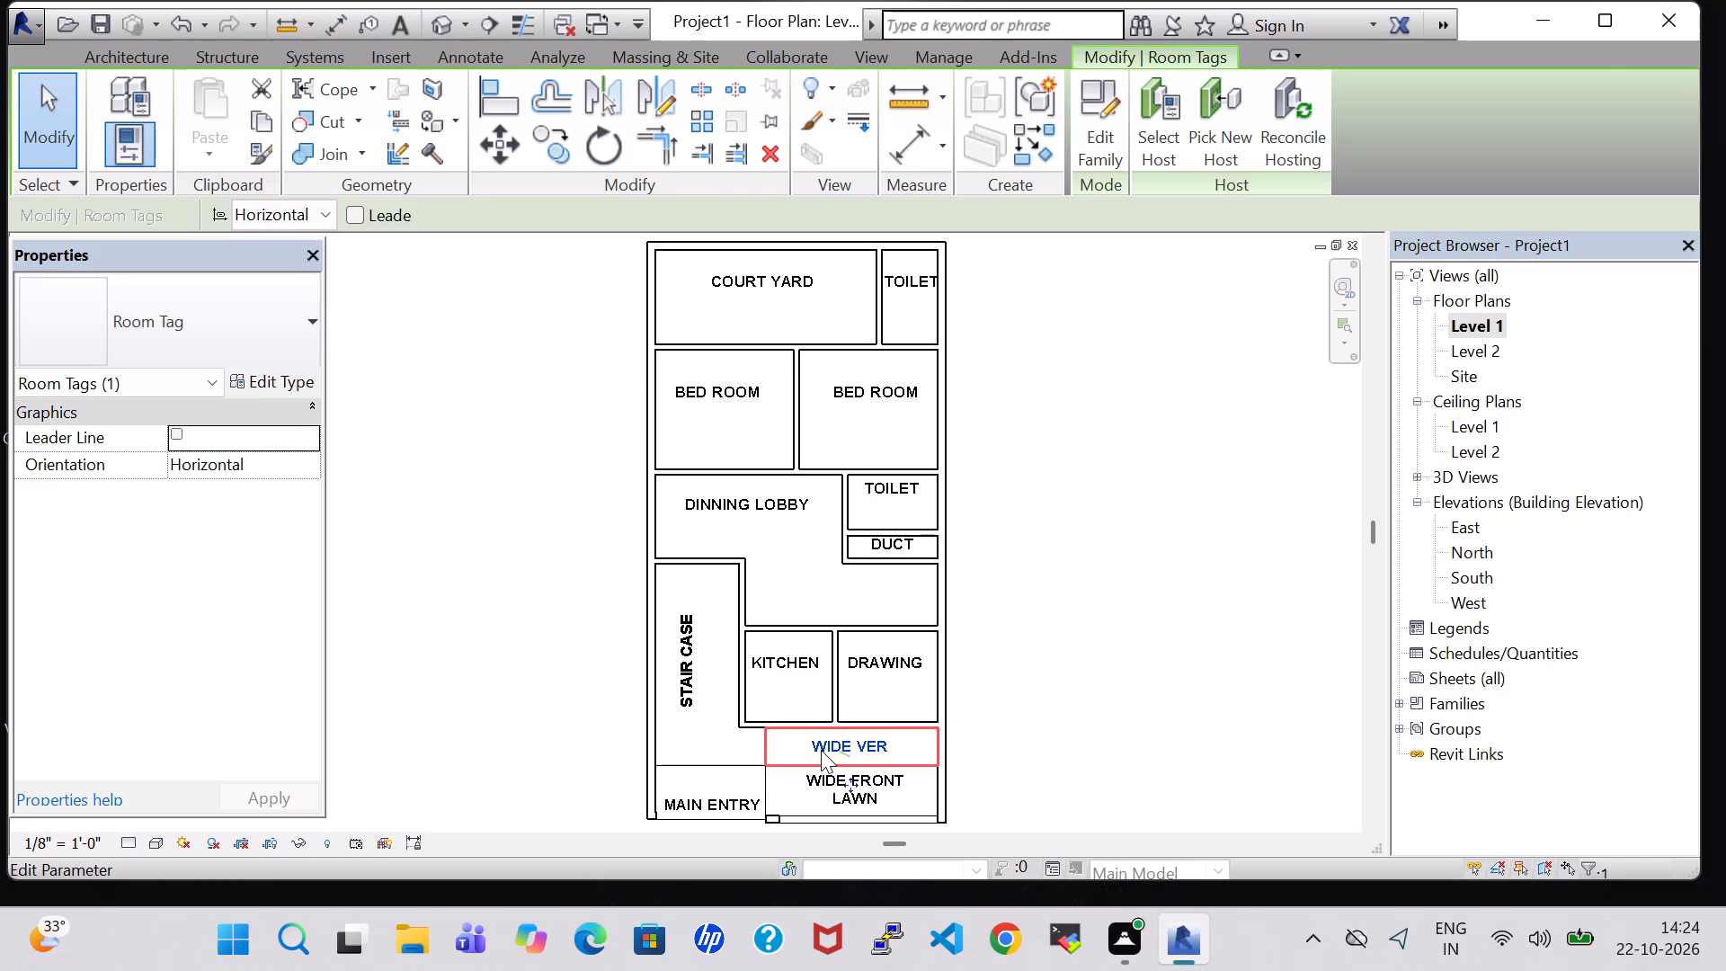
{"action": "left_click", "coordinate": [1133, 725]}
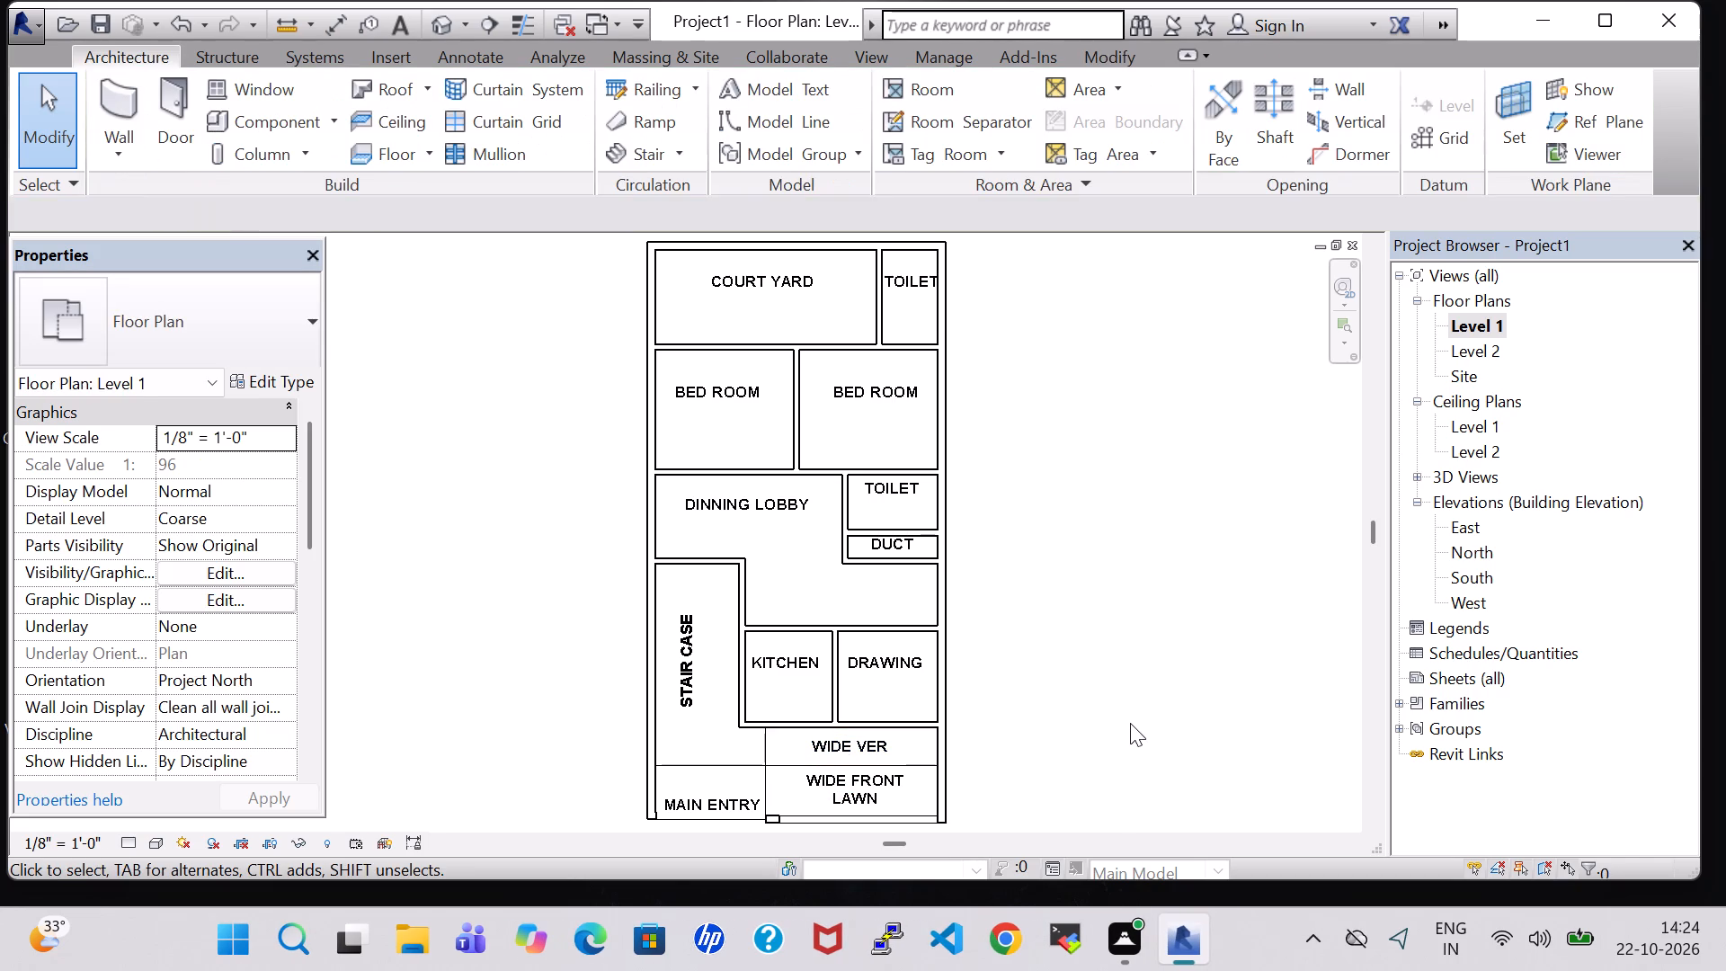
Create a Handrail - Rectangular railing 14' 0" long on the front lawn wall's outer edge, from the pillar to the east outer wall.
{"action": "middle_click", "coordinate": [1077, 664]}
{"action": "scroll", "coordinate": [1077, 664], "scroll_direction": "down", "scroll_amount": 1}
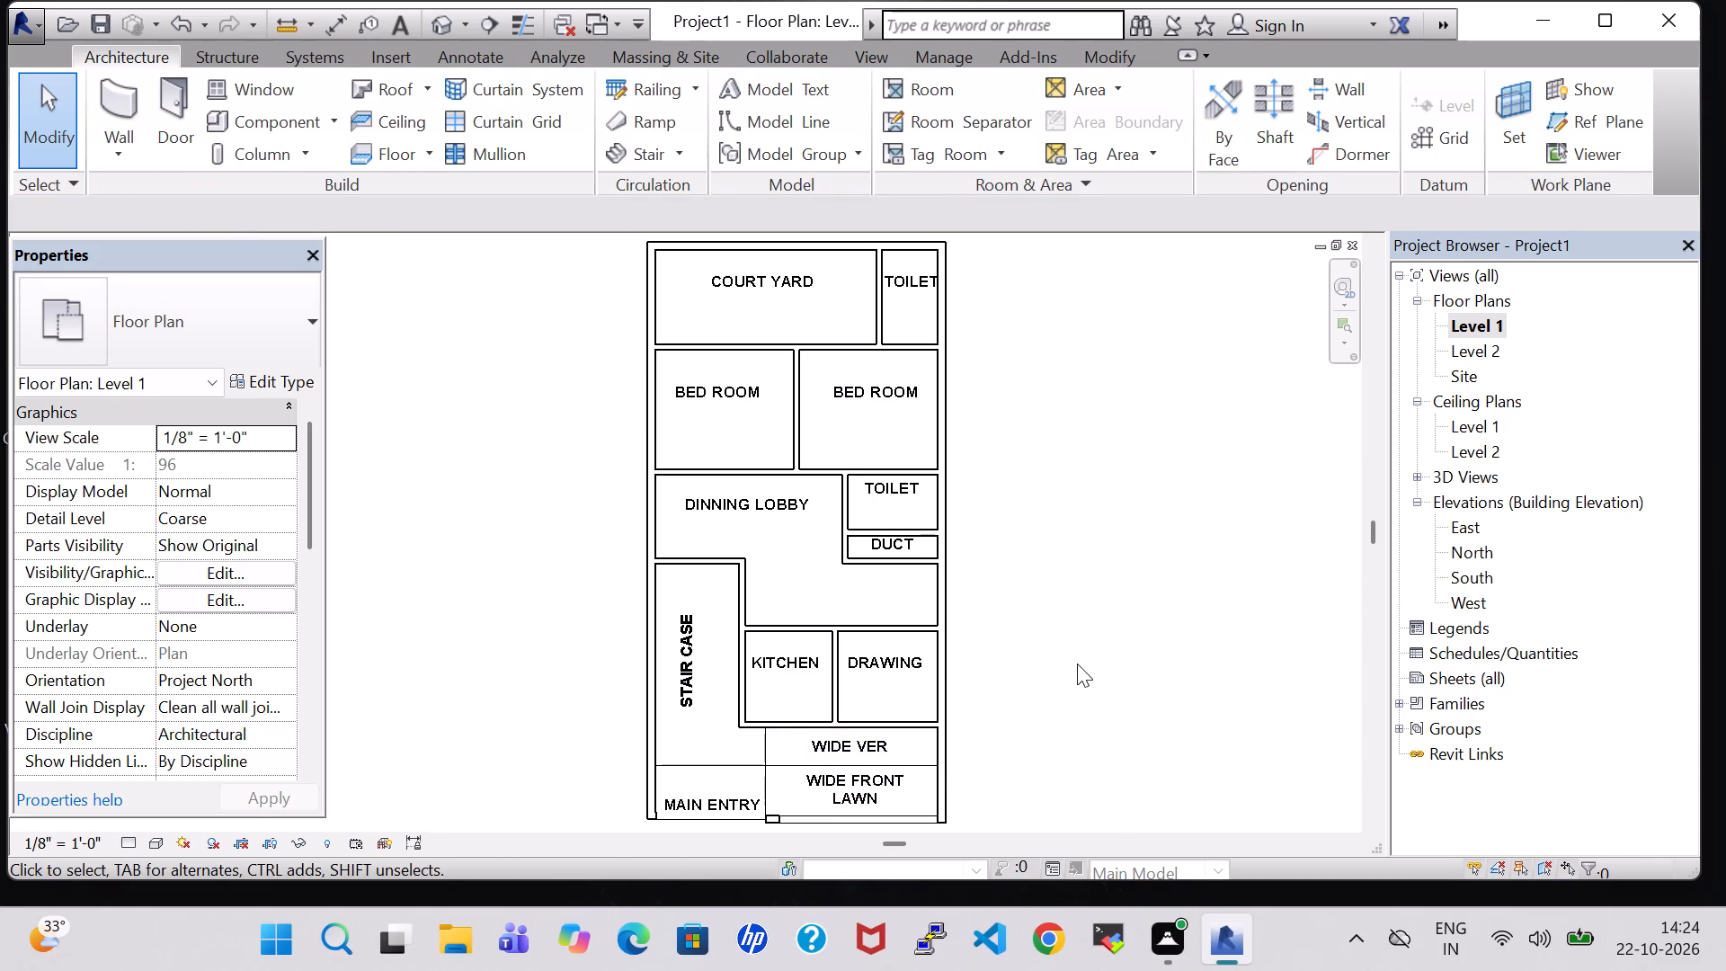
{"action": "middle_click_drag", "start_coordinate": [1077, 664], "coordinate": [1030, 637]}
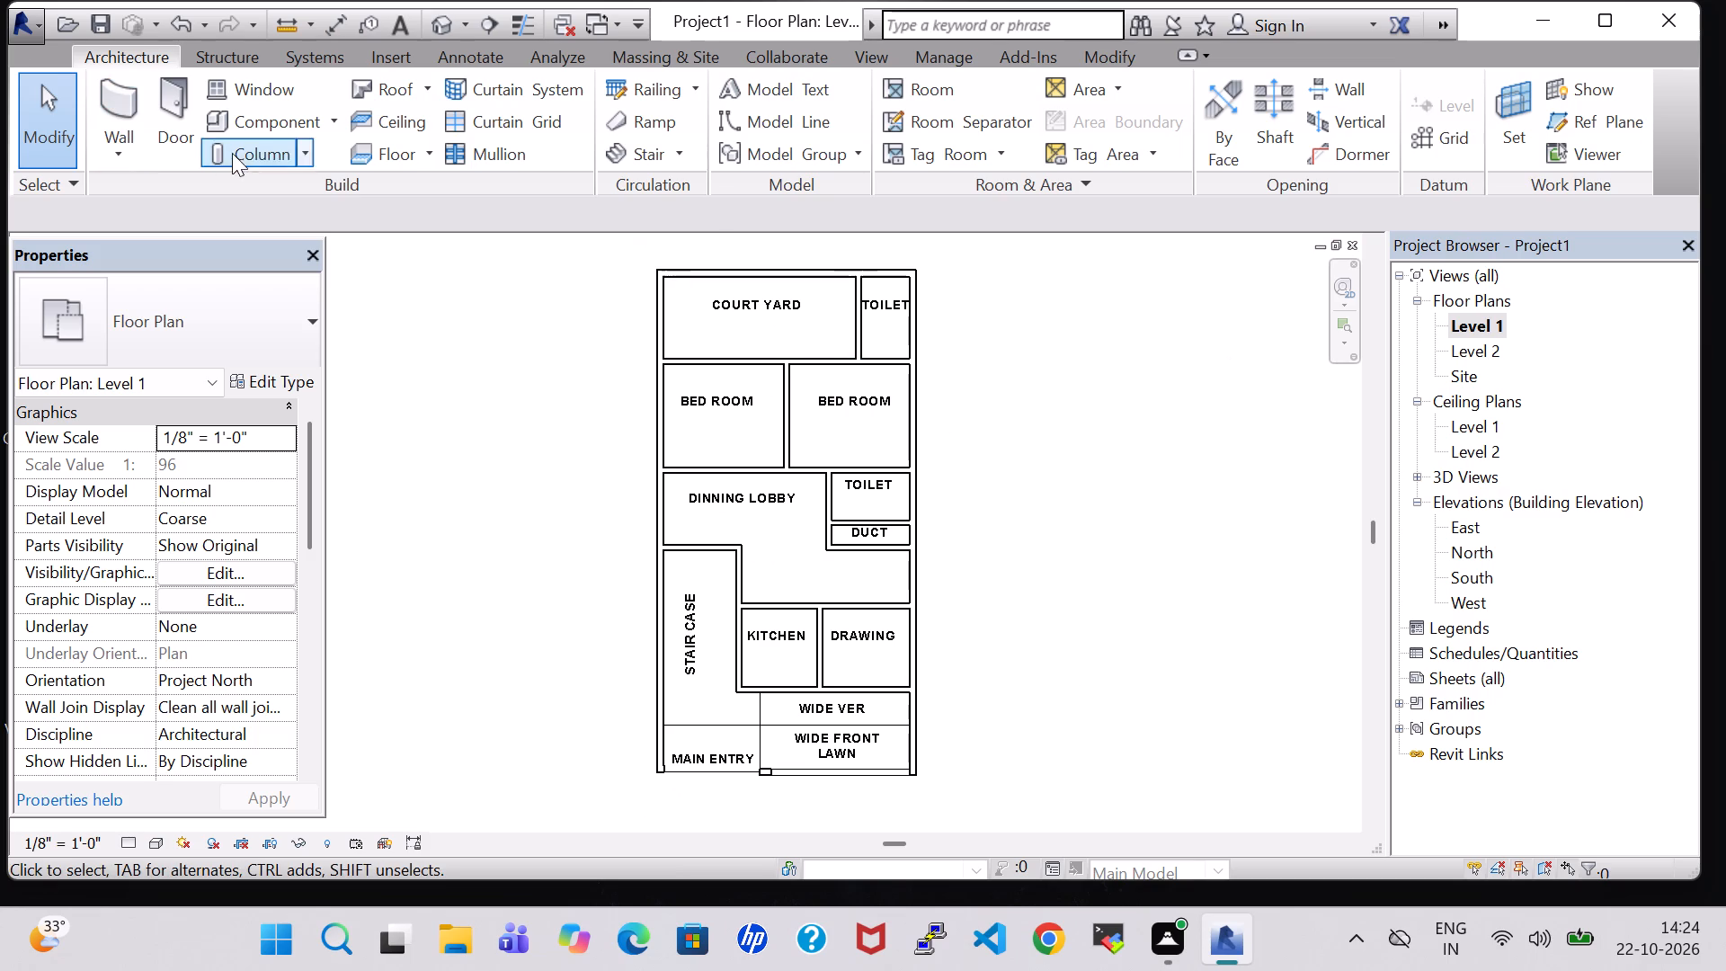
{"action": "left_click", "coordinate": [813, 778]}
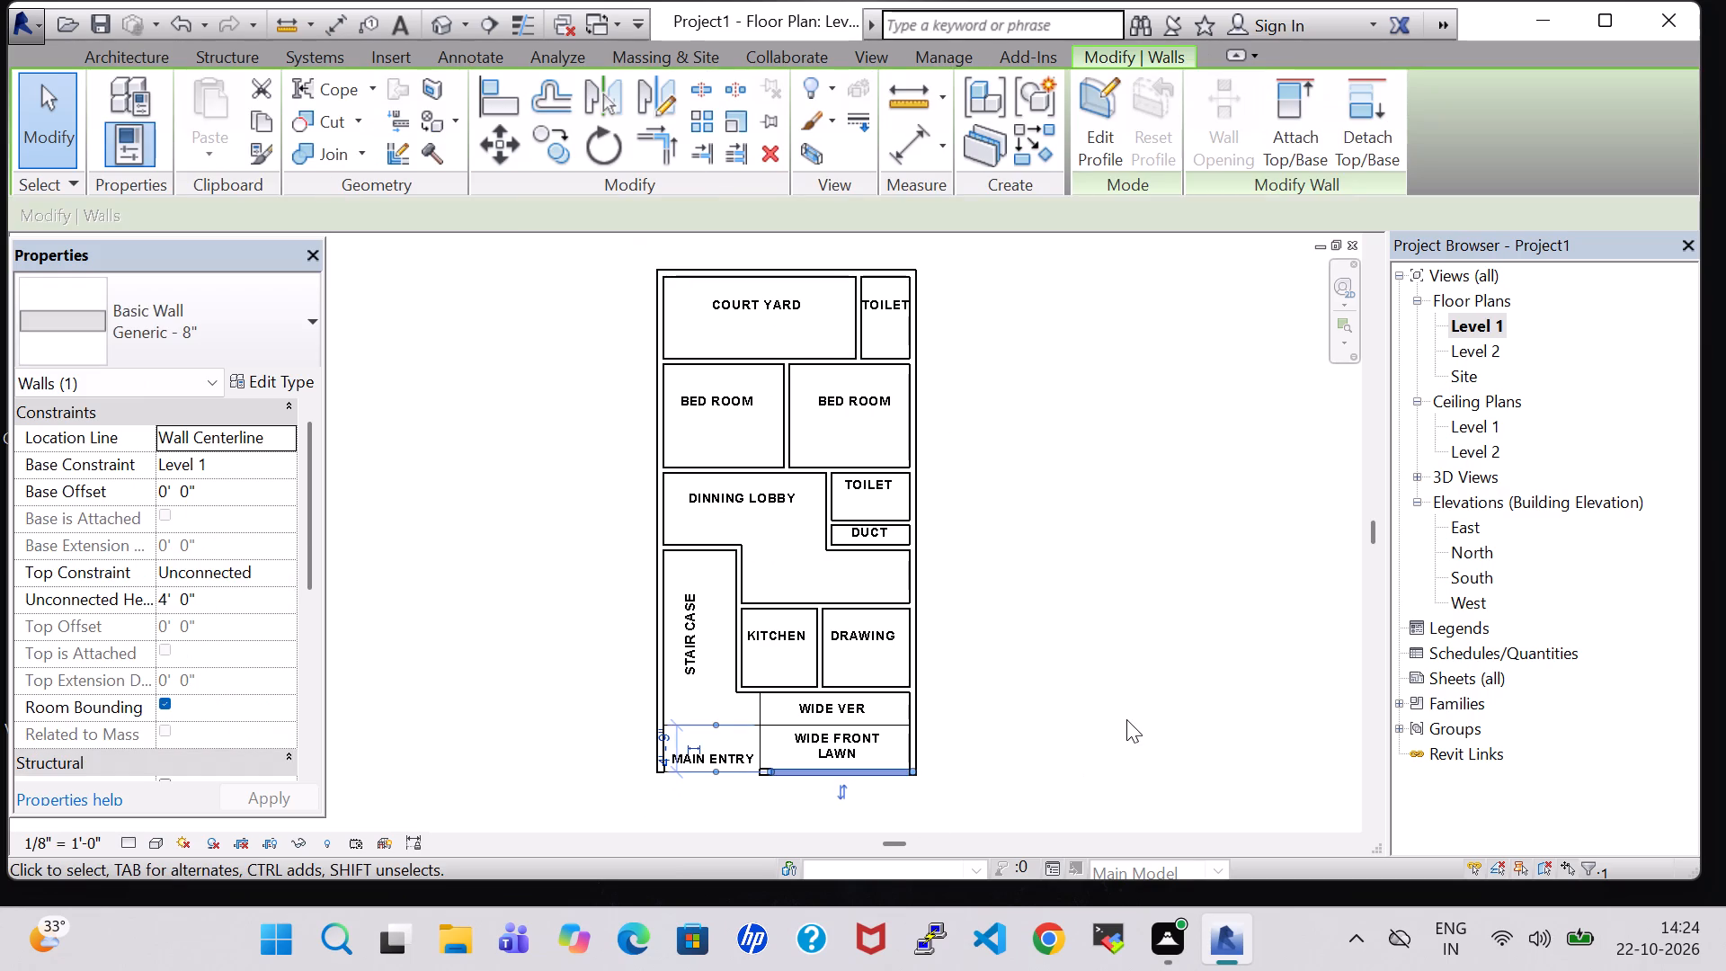
{"action": "left_click", "coordinate": [1126, 719]}
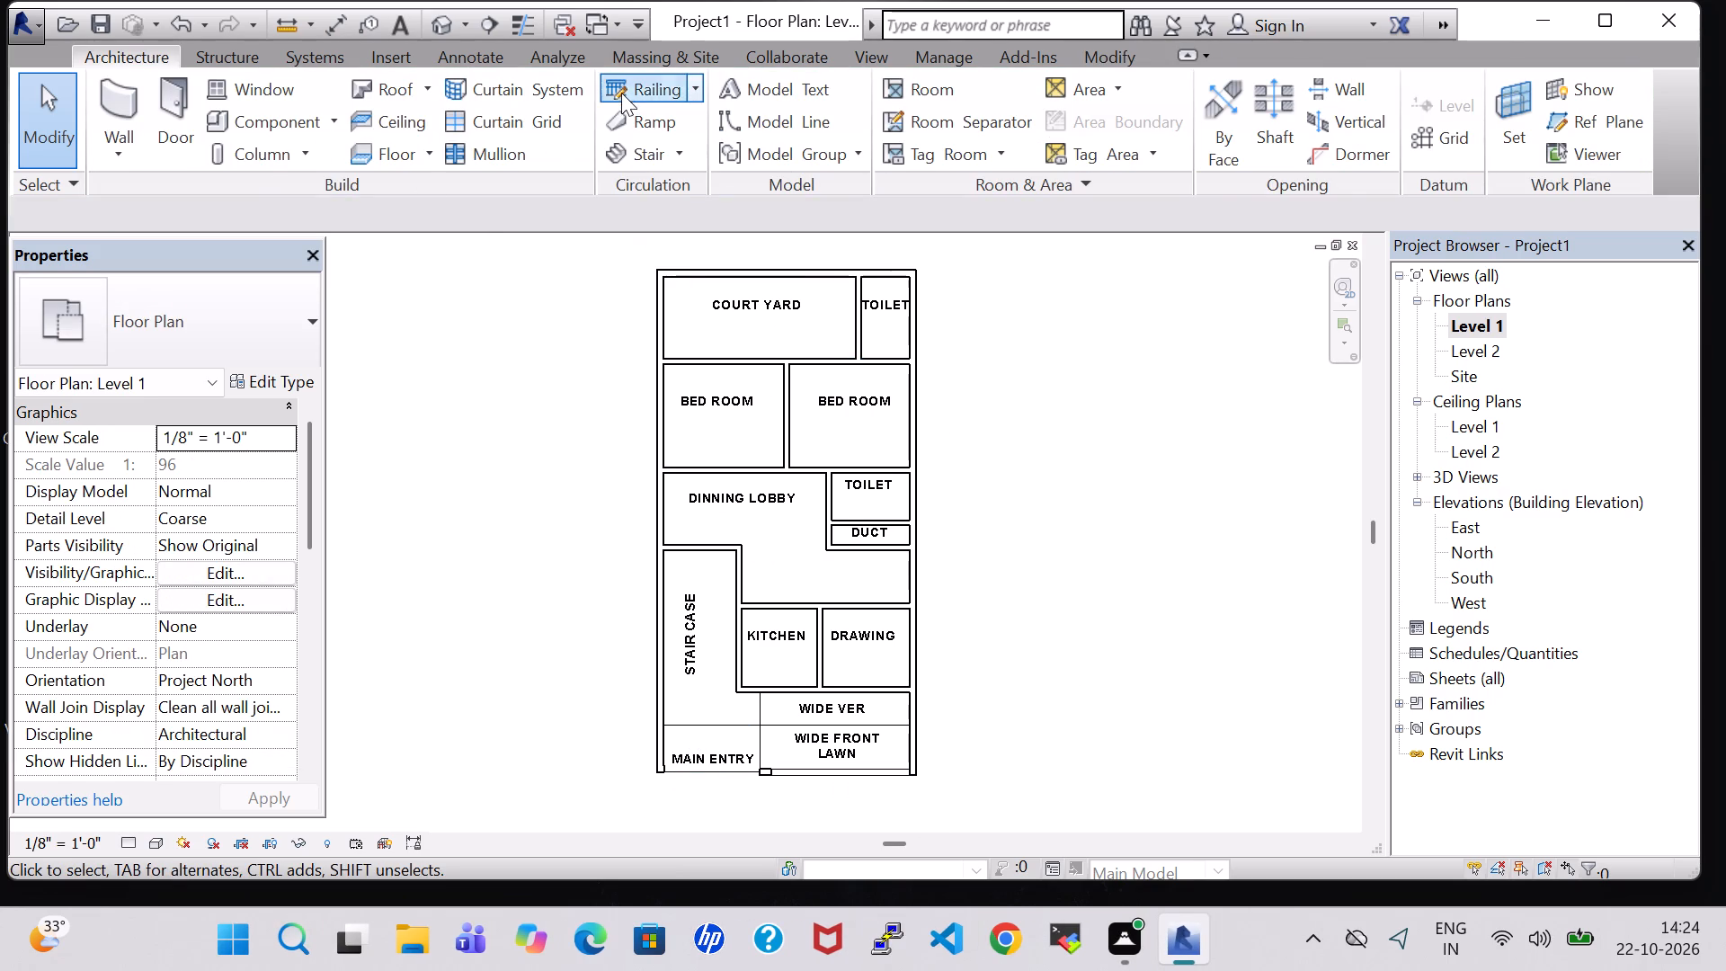
{"action": "left_click", "coordinate": [621, 93]}
{"action": "scroll", "coordinate": [786, 817], "scroll_direction": "up", "scroll_amount": 10}
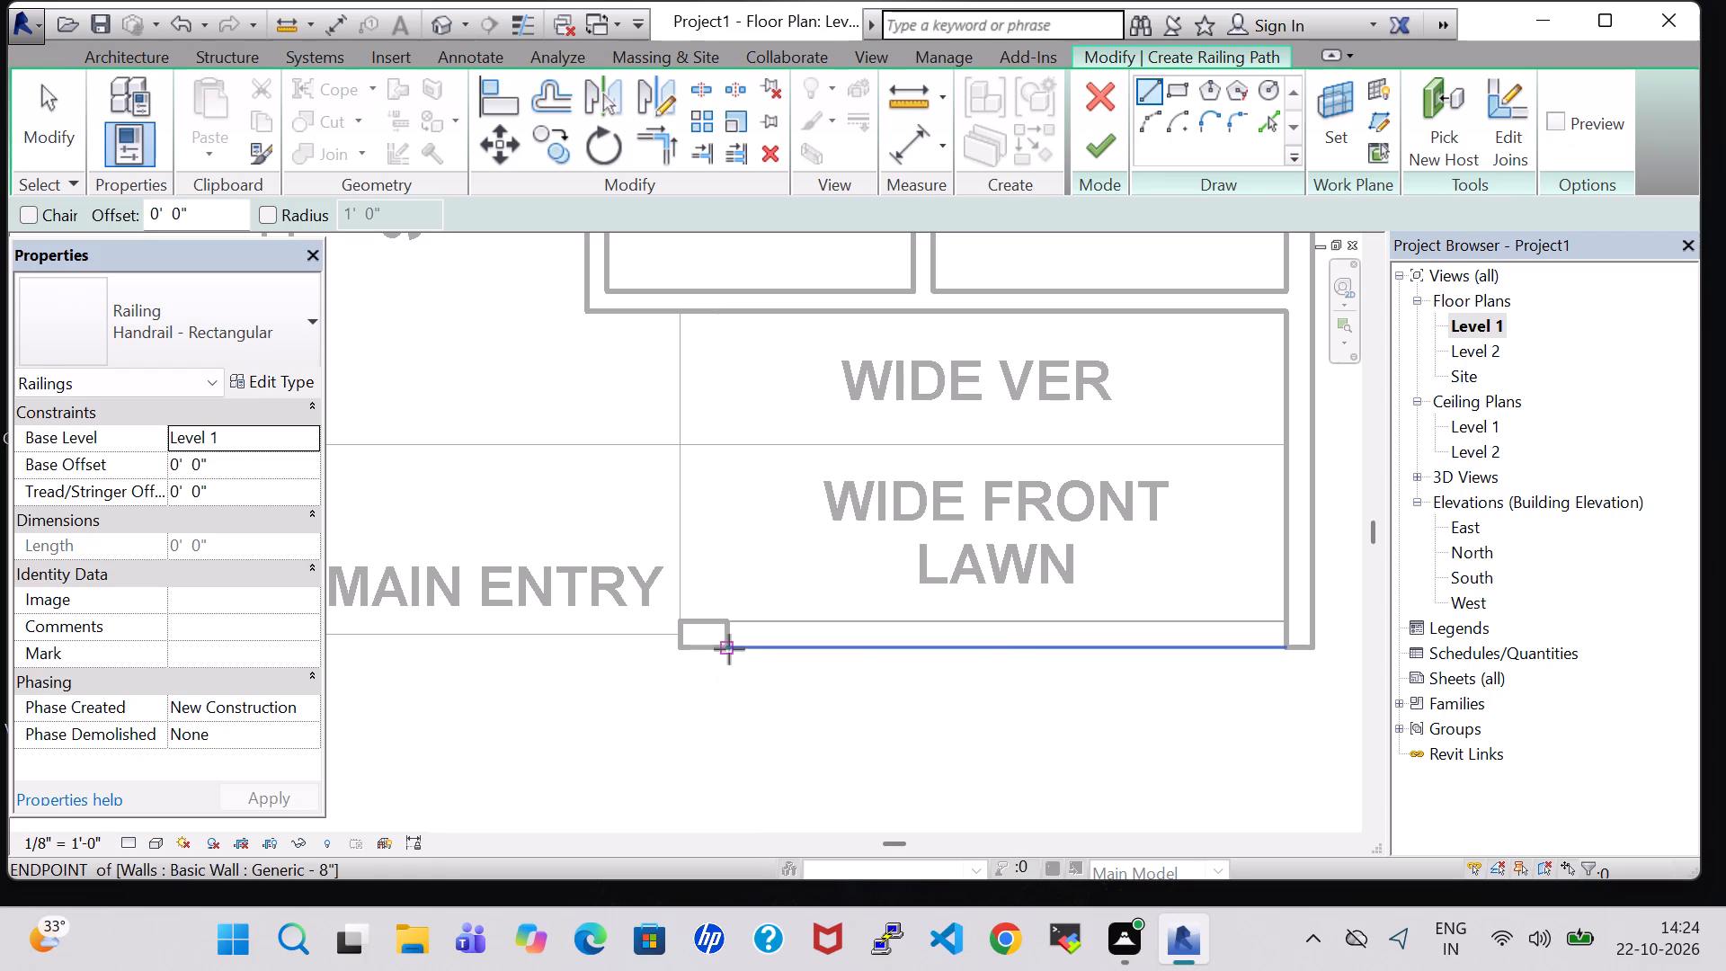
{"action": "left_click", "coordinate": [729, 649]}
{"action": "left_click", "coordinate": [1288, 652]}
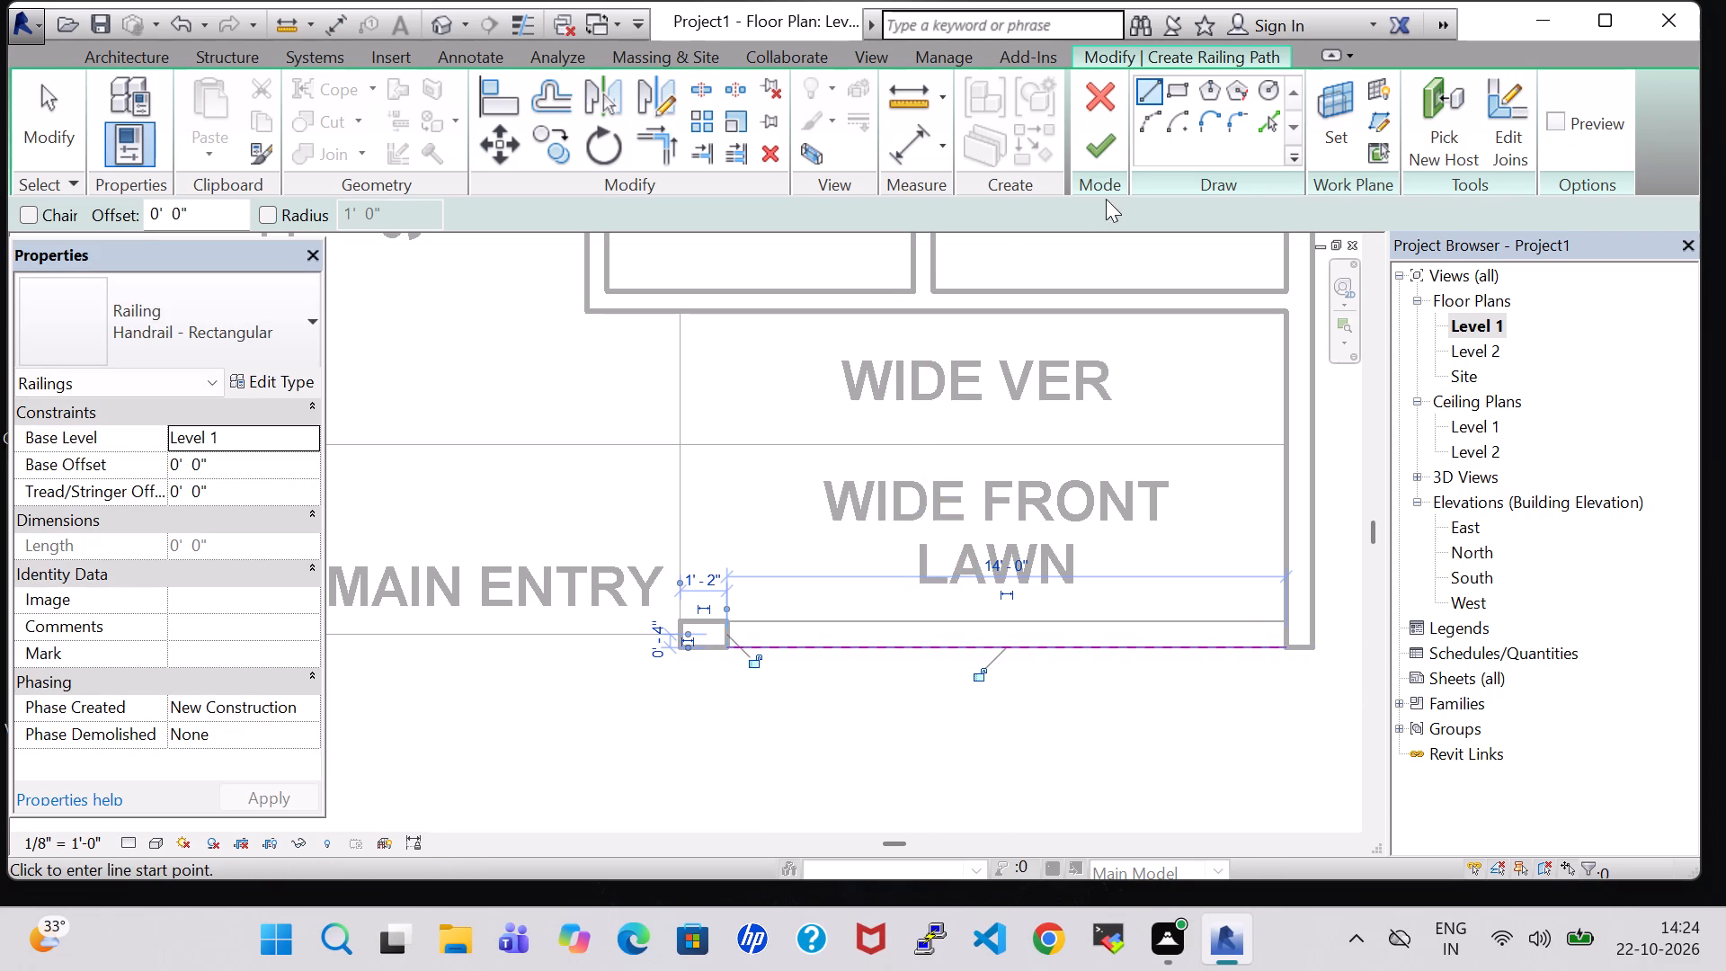
{"action": "left_click", "coordinate": [1106, 149]}
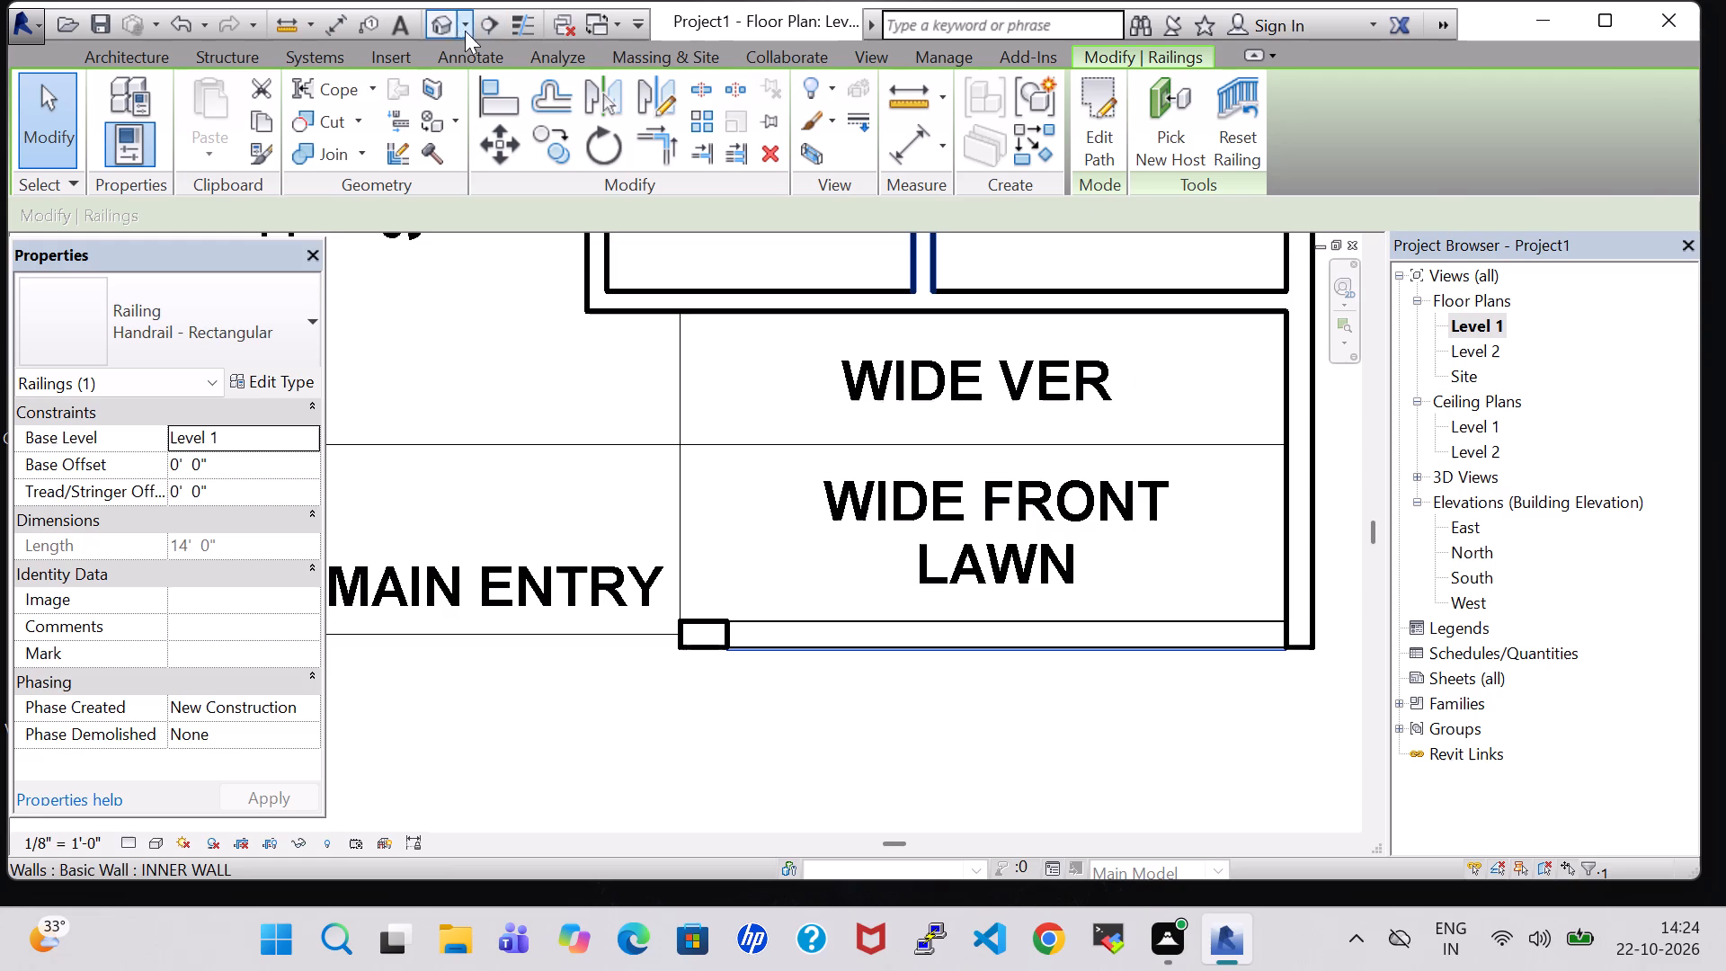
In the 3D view, set the front lawn railing's base offset to 4' 0".
{"action": "left_click", "coordinate": [439, 31]}
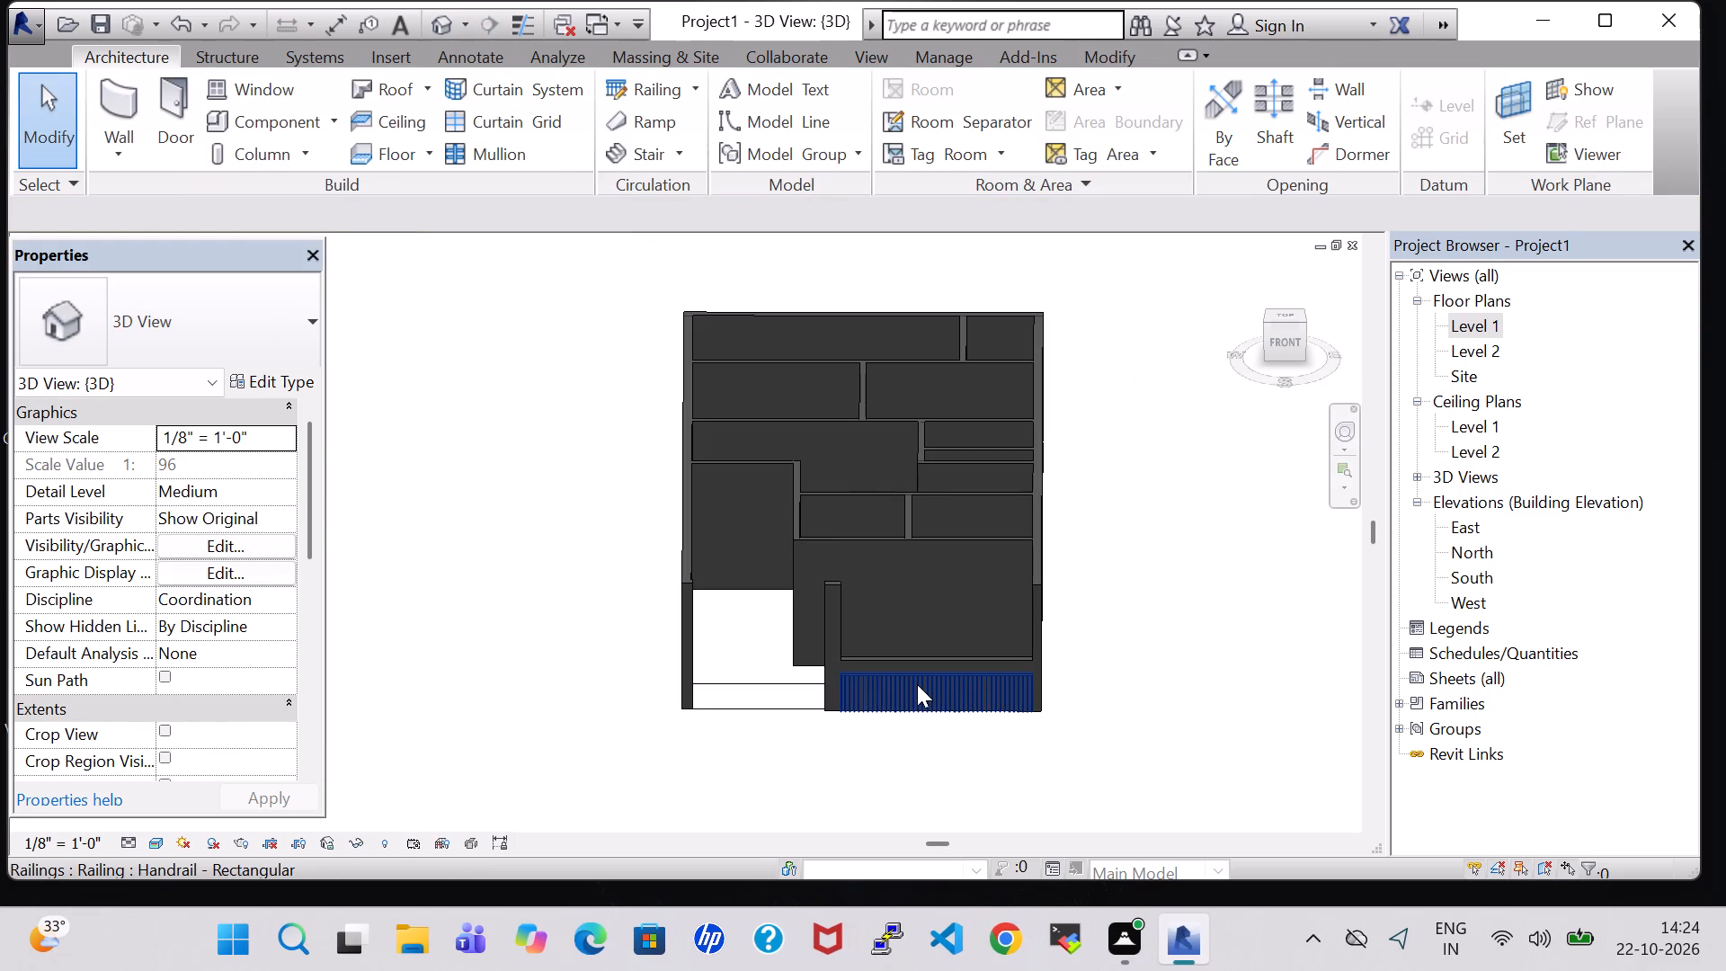
{"action": "left_click", "coordinate": [917, 684]}
{"action": "left_click", "coordinate": [179, 468]}
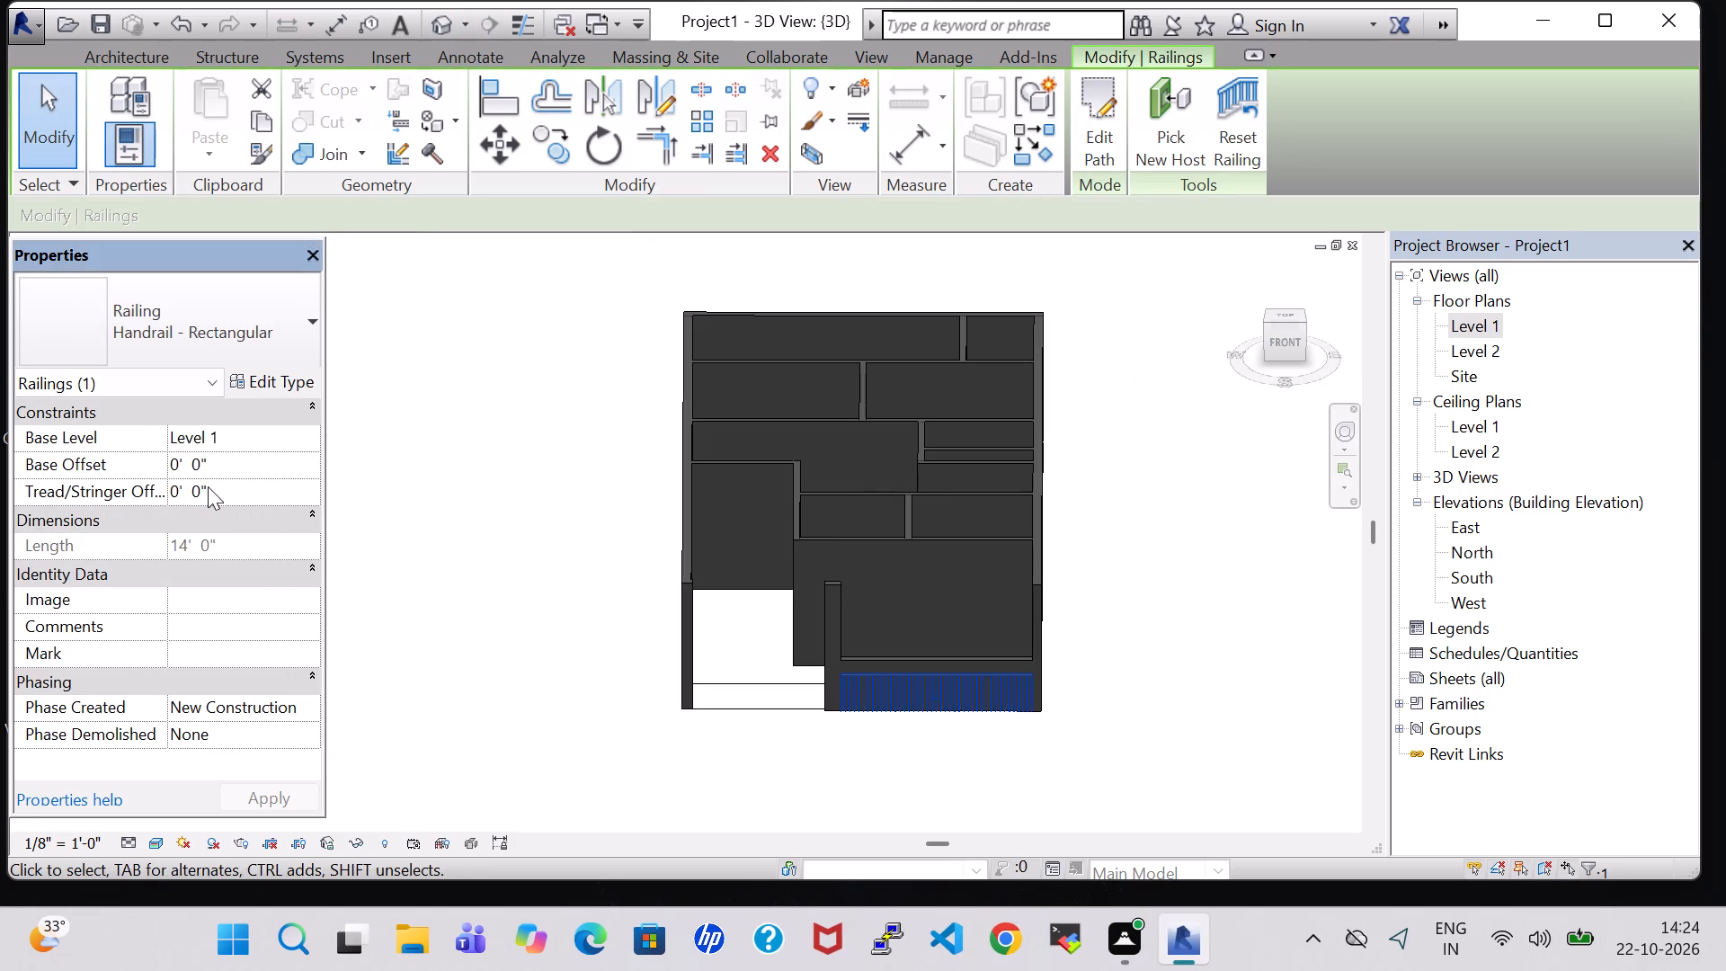
{"action": "key", "text": "BackSpace"}
{"action": "key", "text": "4"}
{"action": "key", "text": "Return"}
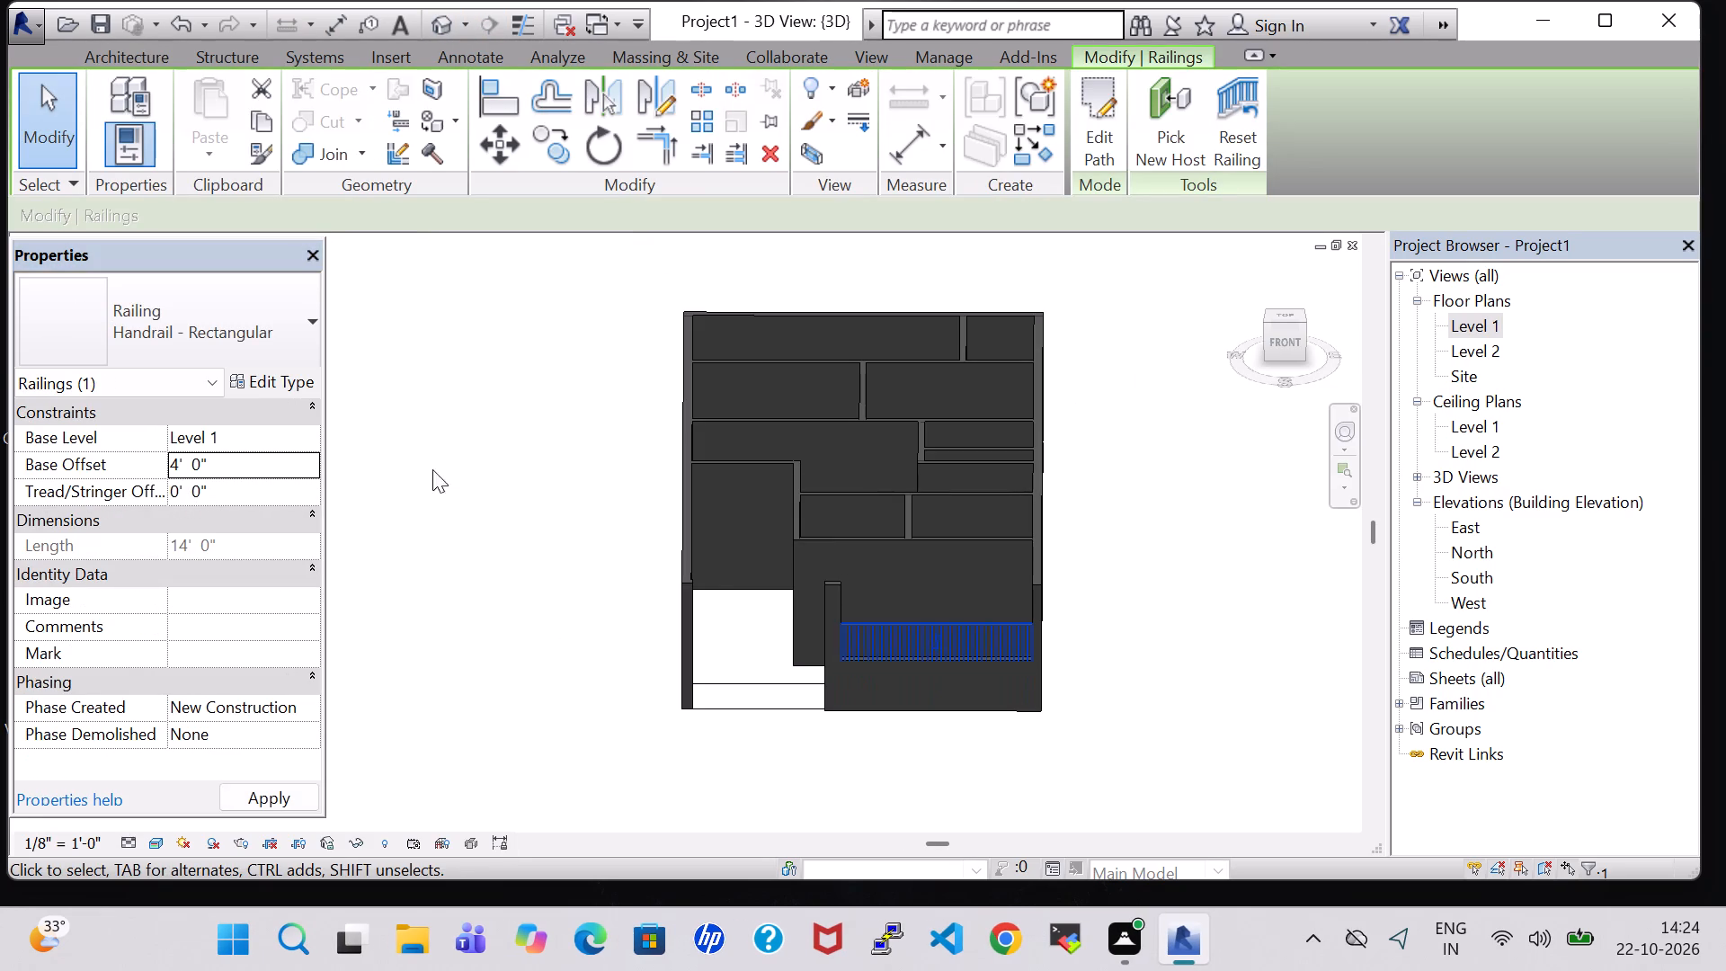
{"action": "left_click", "coordinate": [1194, 613]}
Change the front lawn railing to a panelled railing type.
{"action": "left_click", "coordinate": [973, 632]}
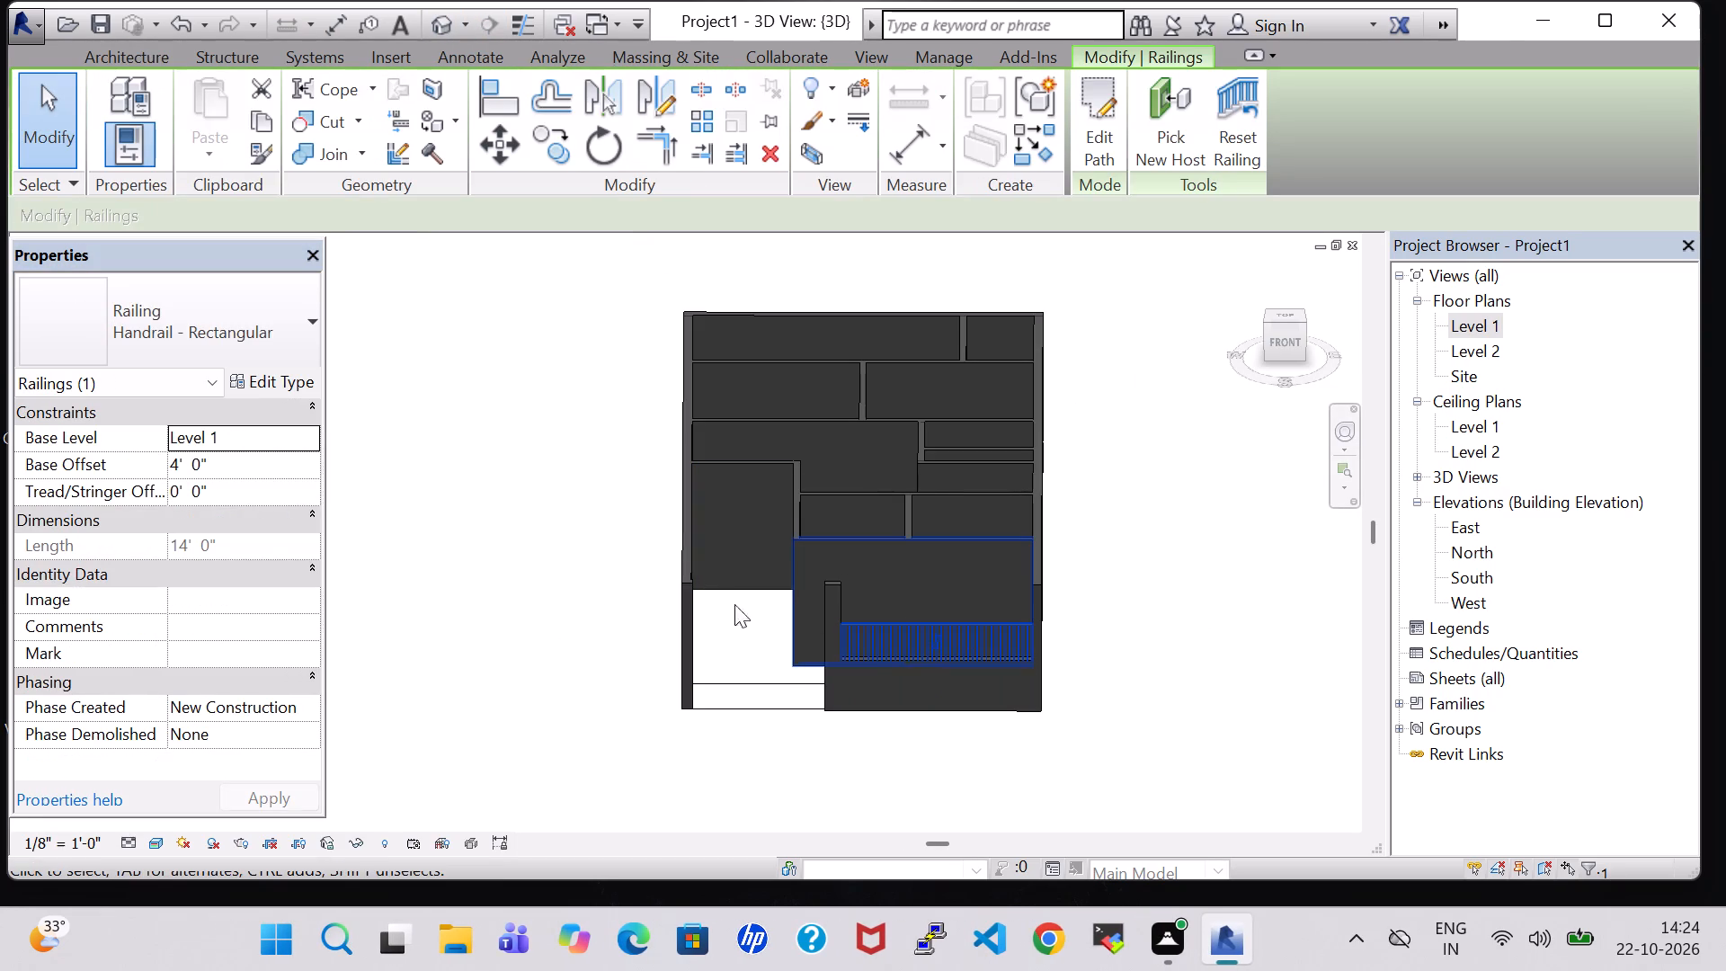
{"action": "left_click", "coordinate": [236, 339]}
{"action": "scroll", "coordinate": [200, 436], "scroll_direction": "up", "scroll_amount": 4}
{"action": "left_click", "coordinate": [200, 443]}
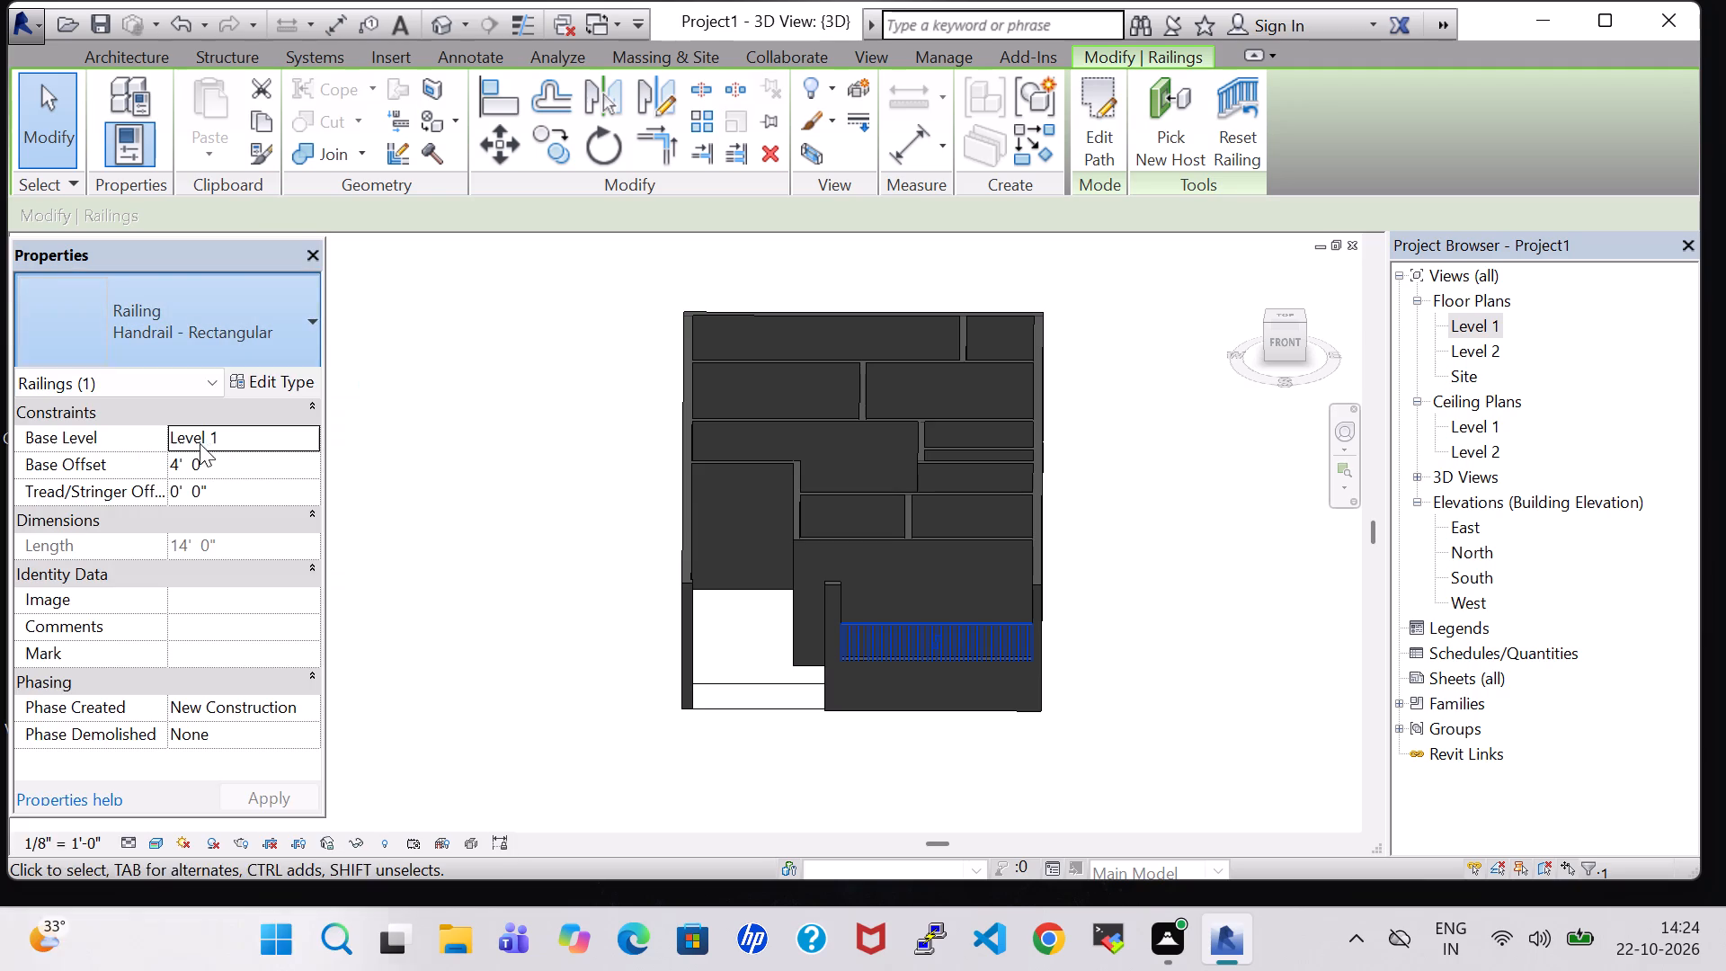
{"action": "left_click", "coordinate": [1169, 577]}
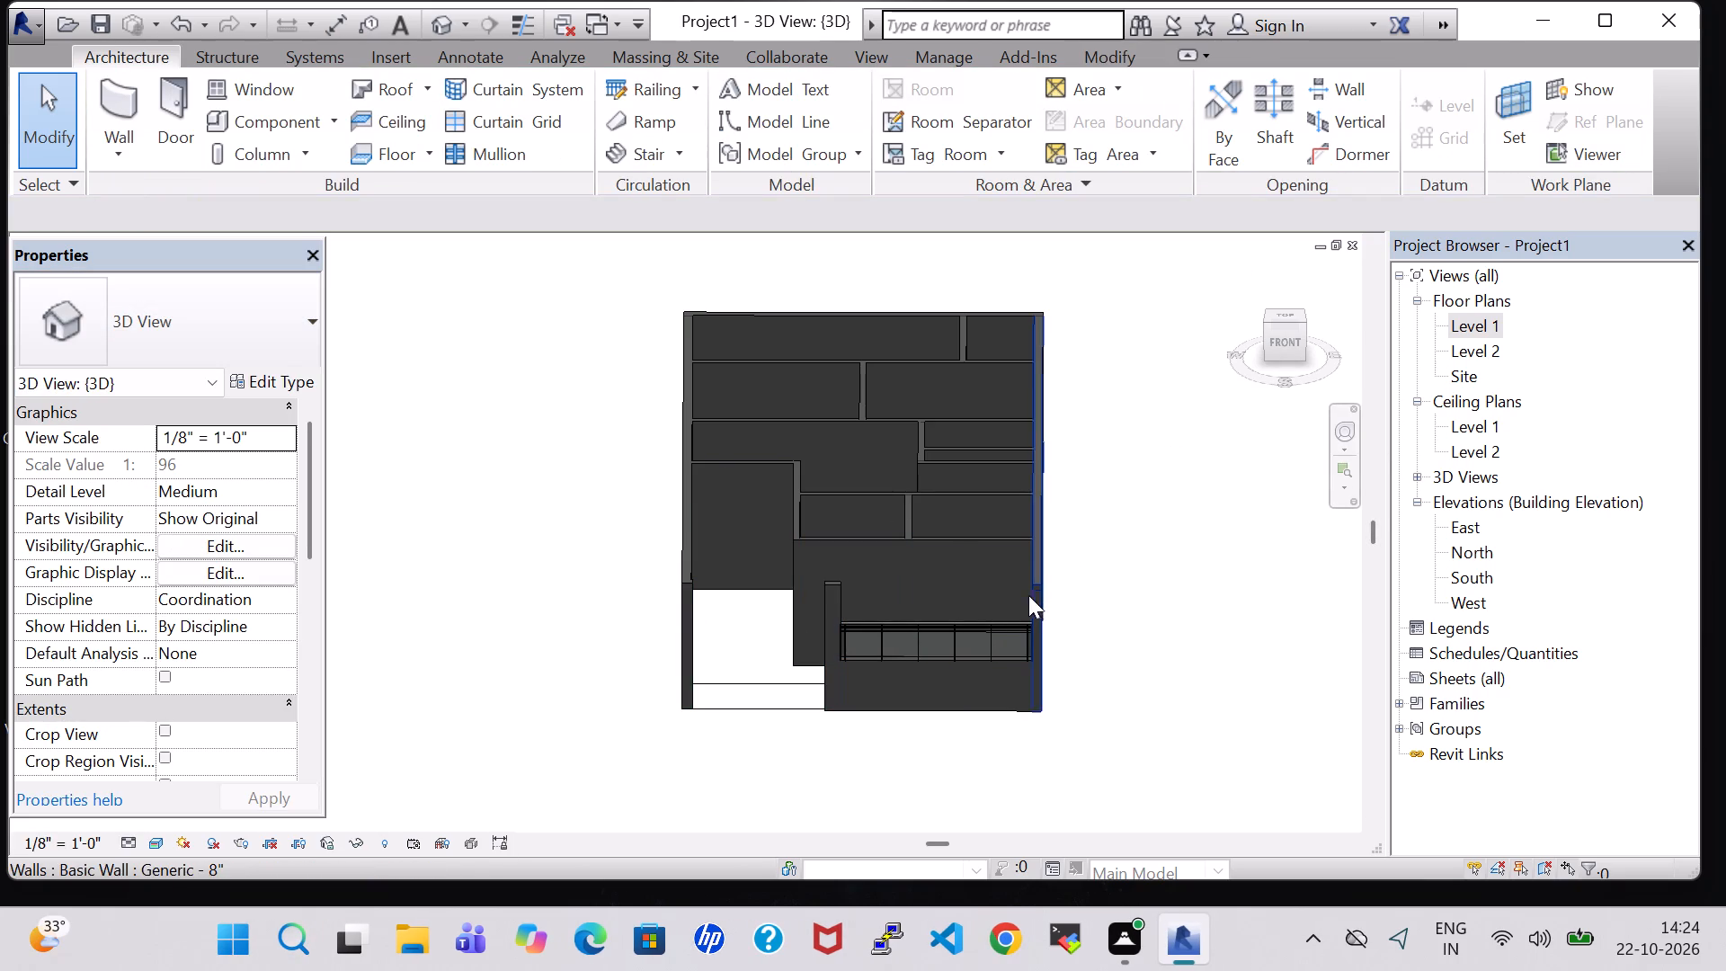
Assign the Brick, Common material to the structure layer of the outer walls' Generic - 8" type.
{"action": "left_click", "coordinate": [687, 561]}
{"action": "left_click", "coordinate": [272, 379]}
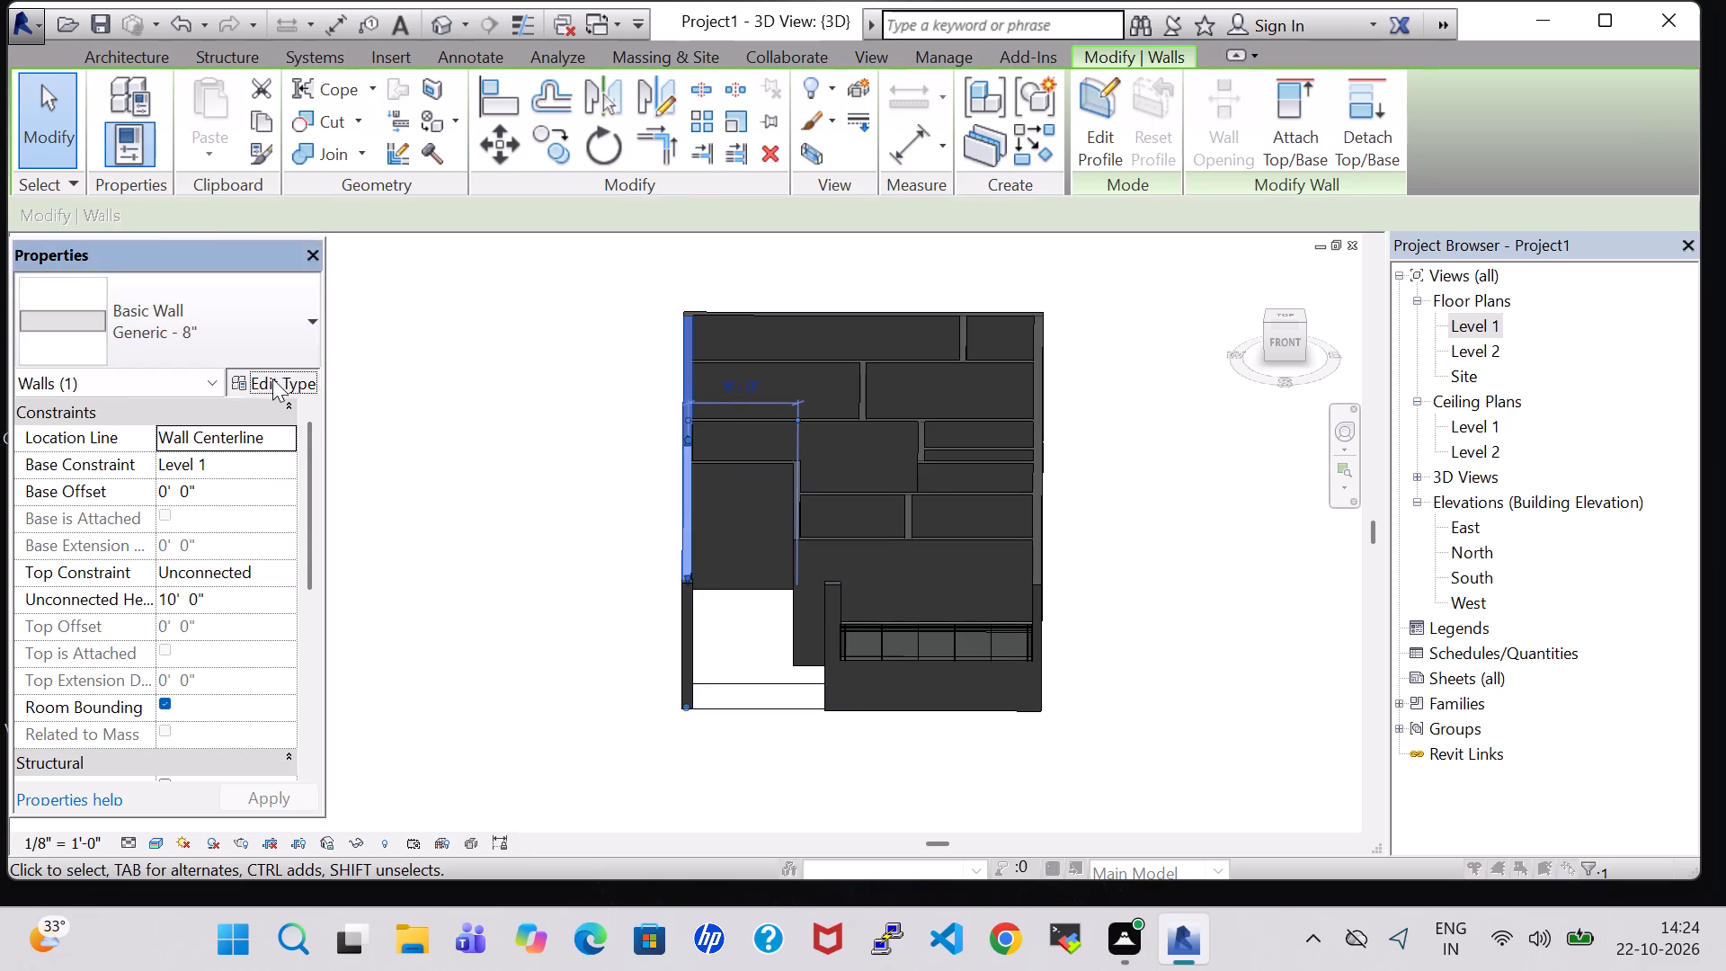
{"action": "left_click", "coordinate": [834, 382]}
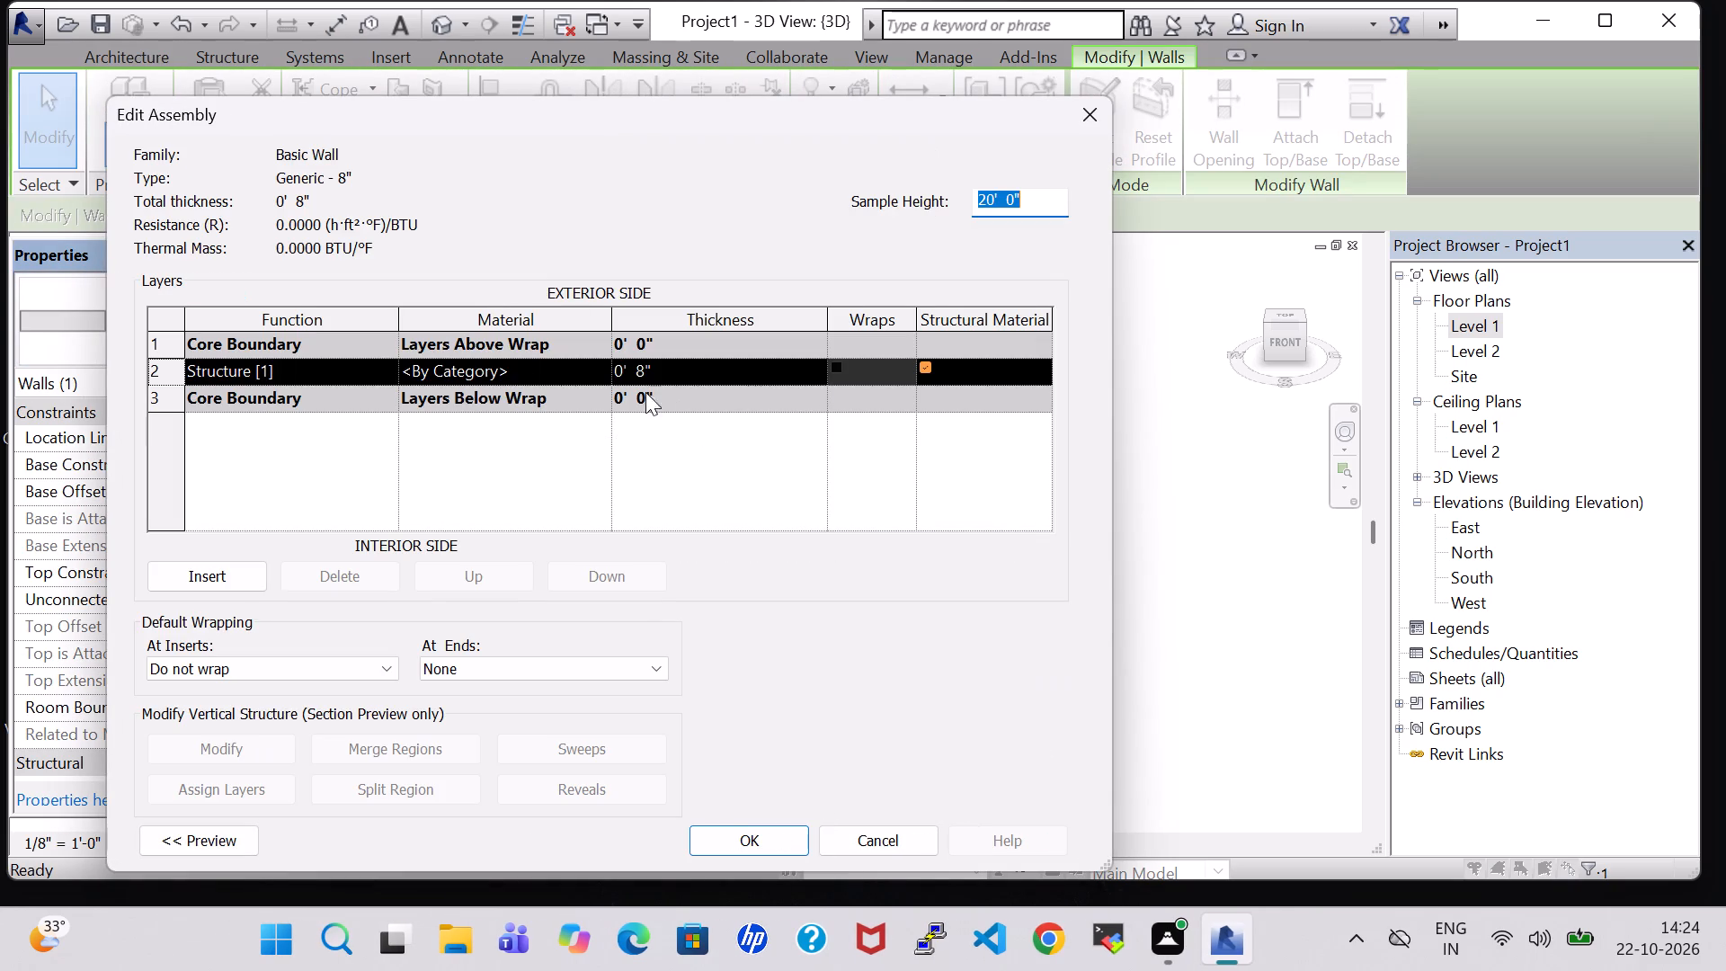
{"action": "left_click", "coordinate": [557, 368]}
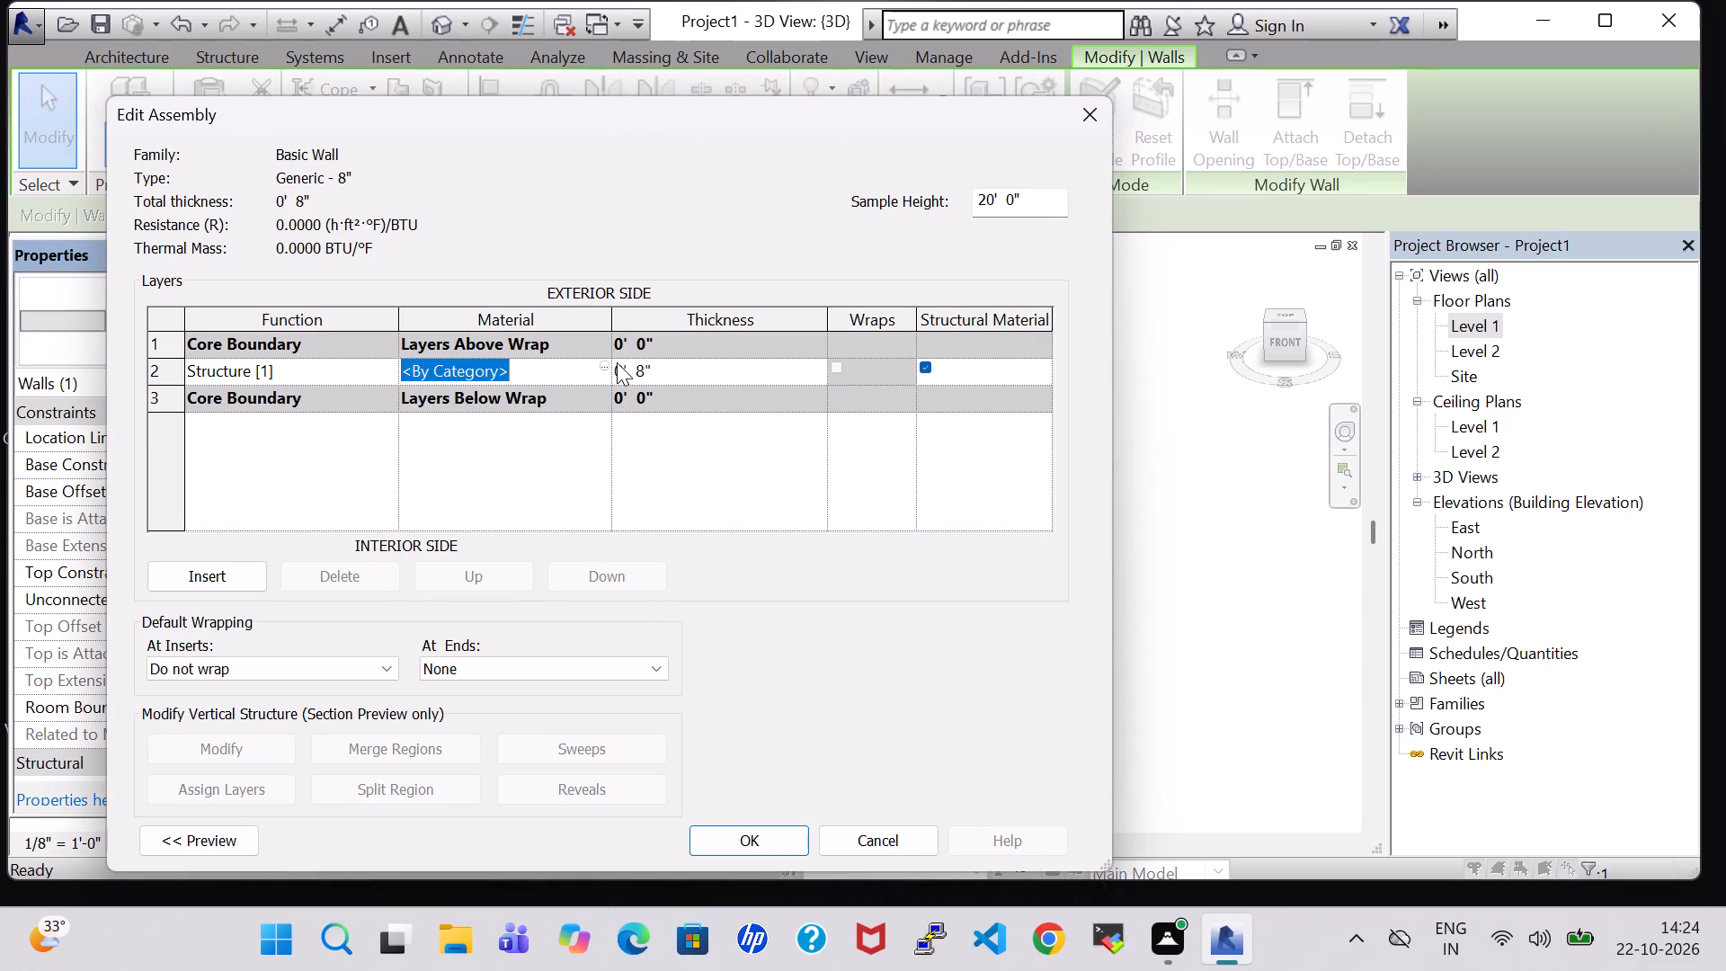
{"action": "left_click", "coordinate": [602, 363]}
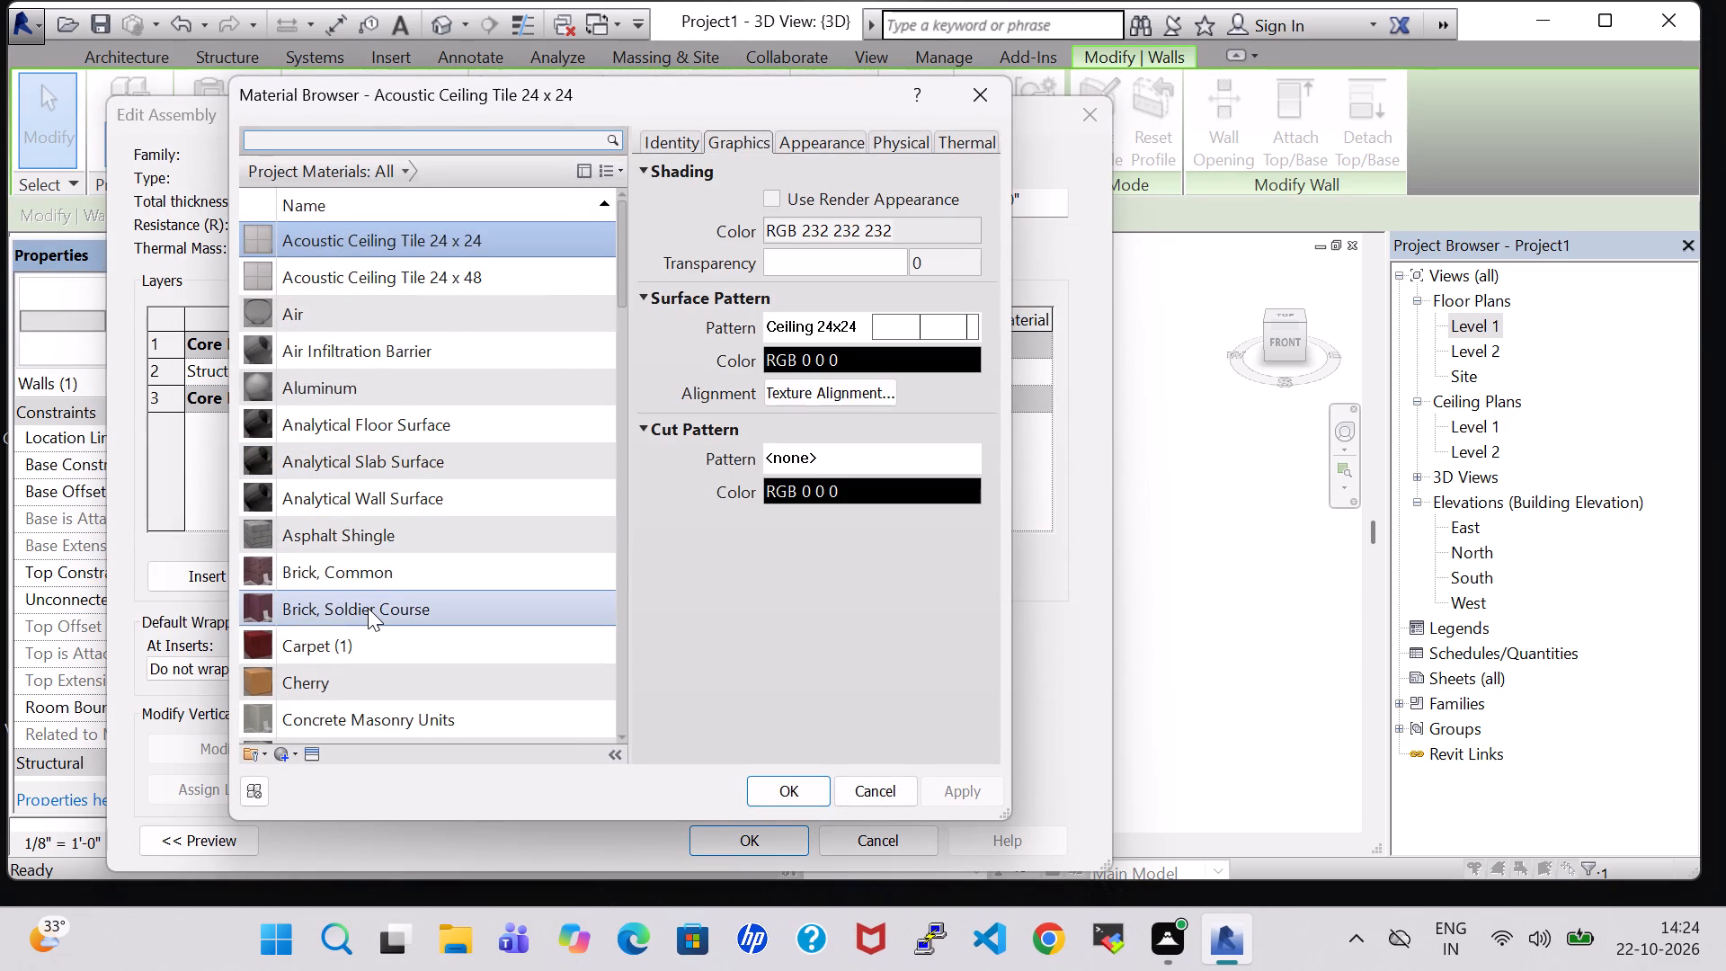
{"action": "left_click", "coordinate": [368, 584]}
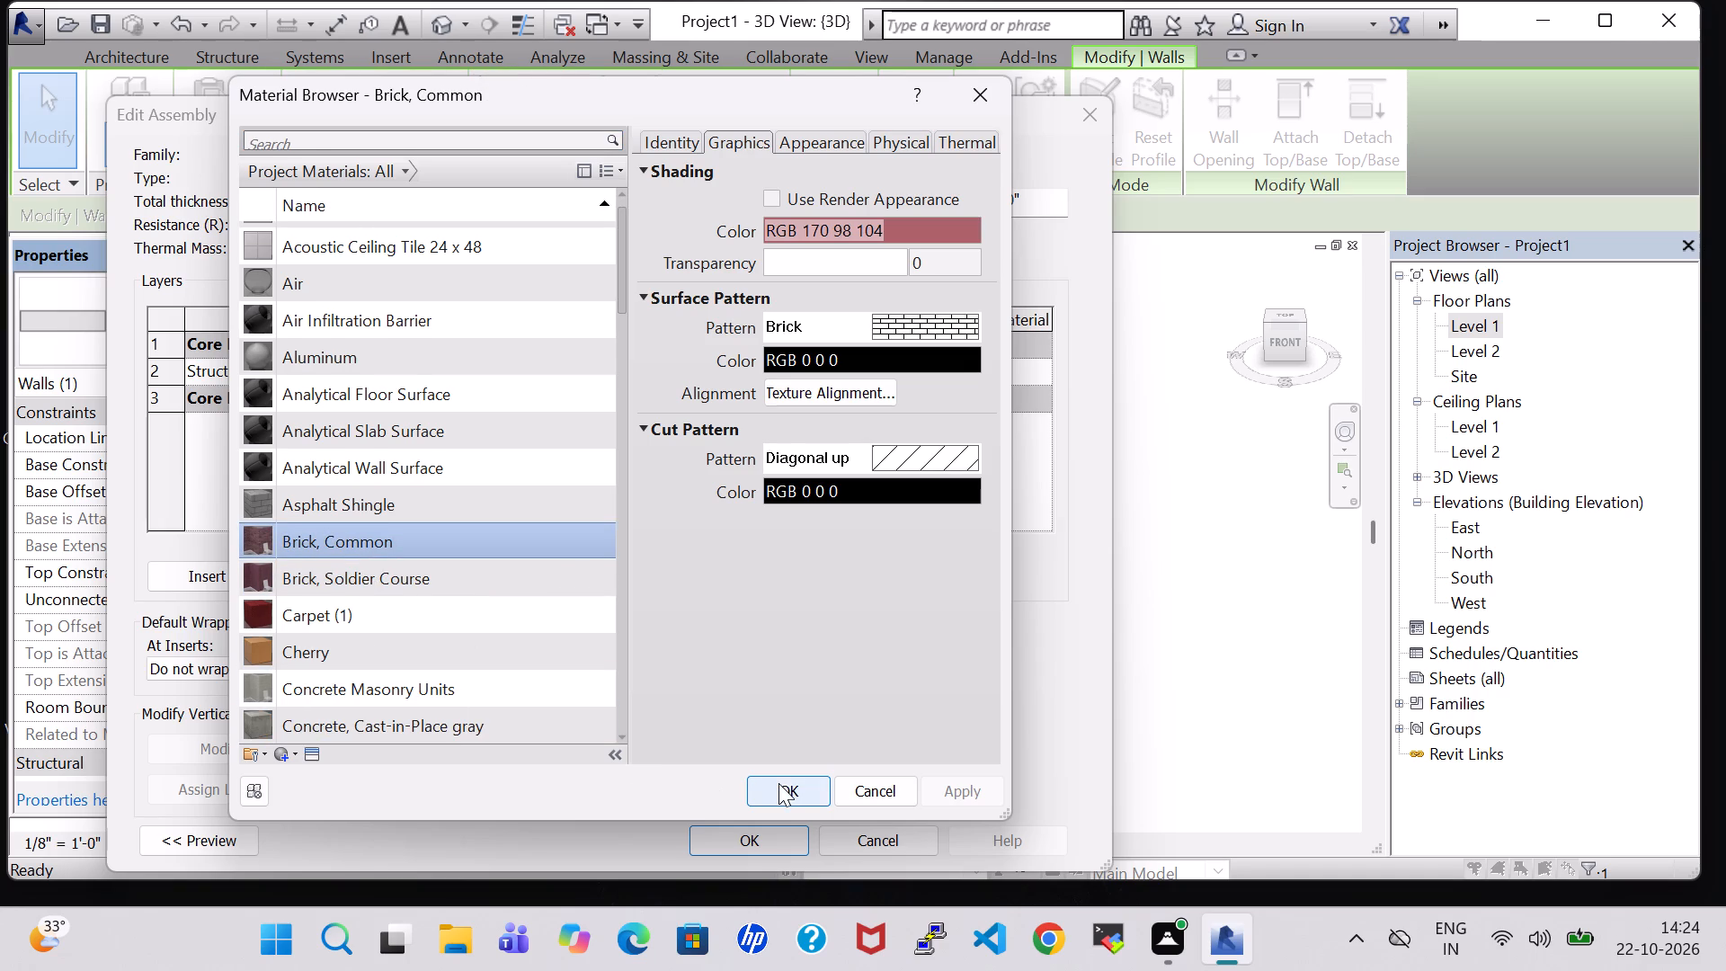
{"action": "left_click", "coordinate": [778, 783]}
{"action": "left_click", "coordinate": [792, 839]}
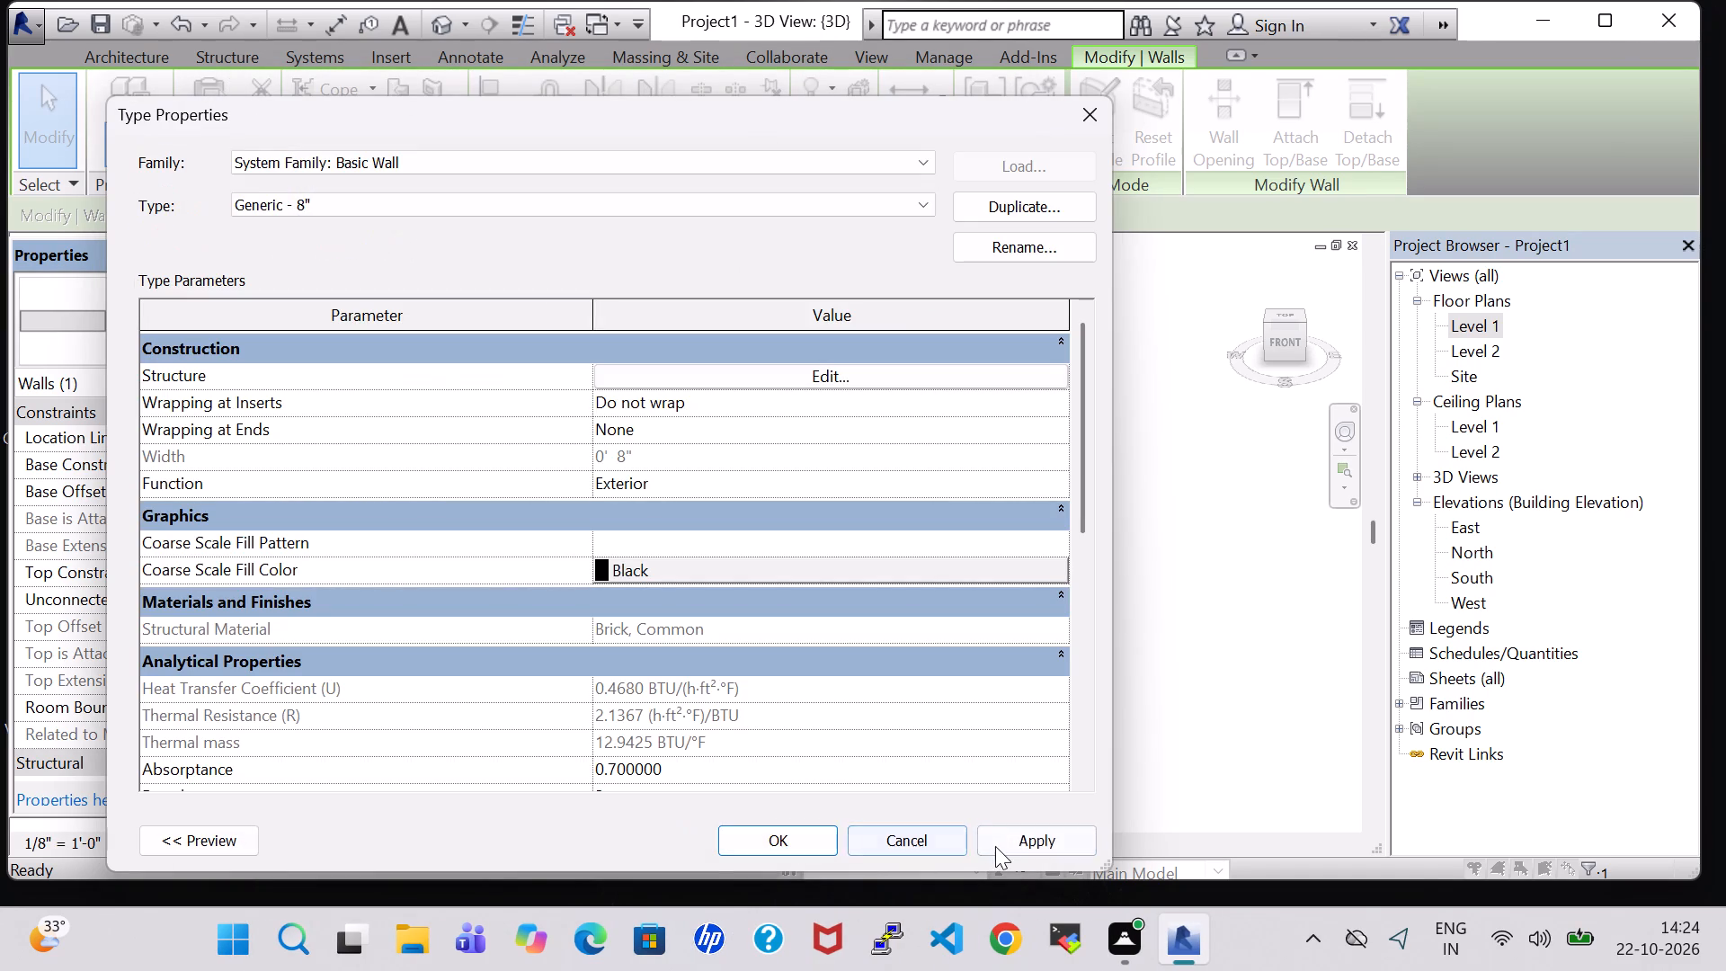
{"action": "left_click", "coordinate": [995, 846]}
{"action": "left_click", "coordinate": [759, 828]}
{"action": "left_click", "coordinate": [1175, 676]}
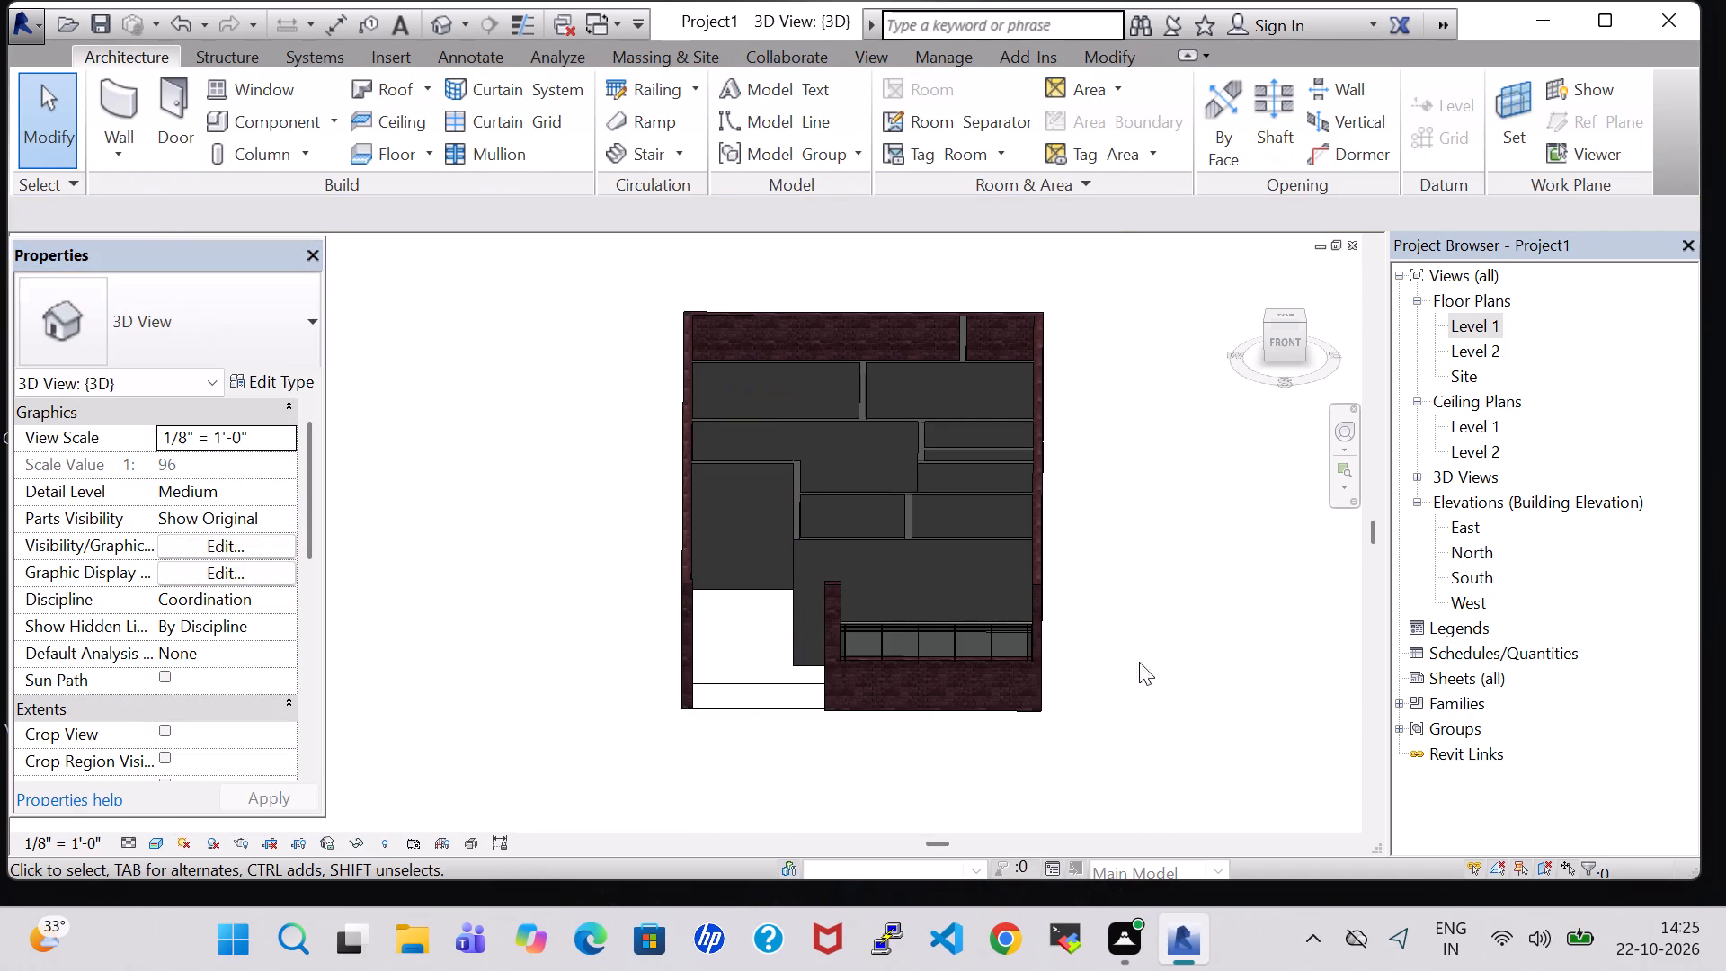
Assign the Brick, Soldier Course material to the structure layer of the INNER WALL type.
{"action": "left_click", "coordinate": [943, 543]}
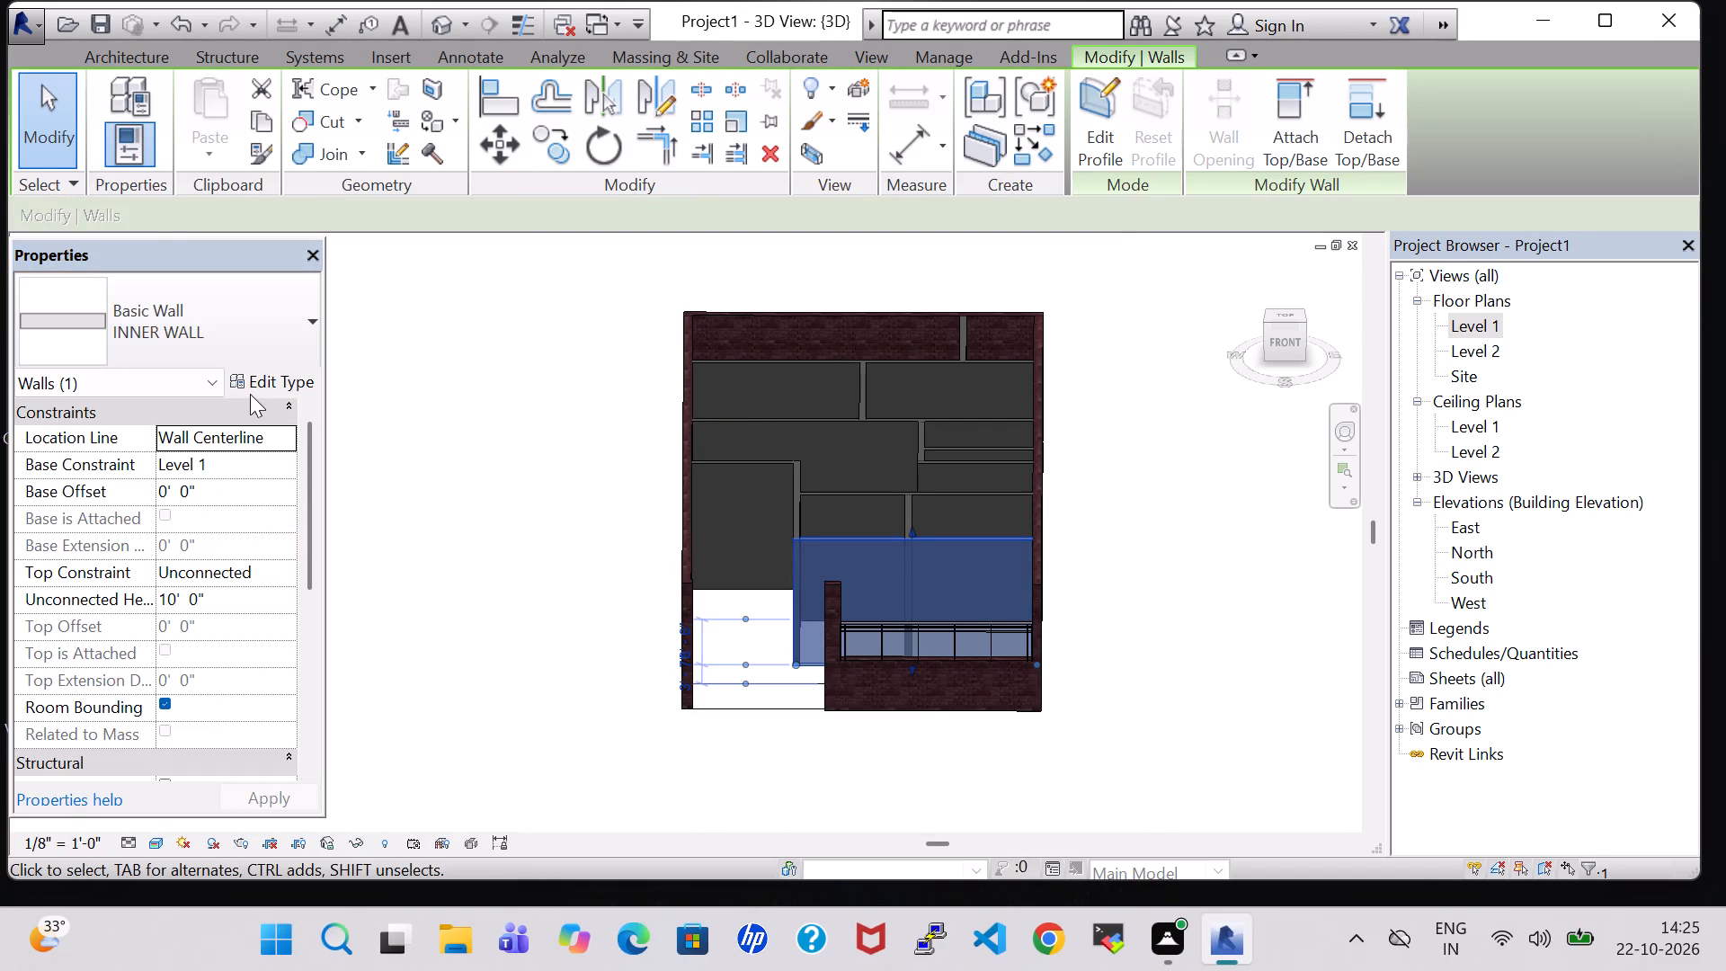
{"action": "left_click", "coordinate": [259, 386]}
{"action": "left_click", "coordinate": [850, 378]}
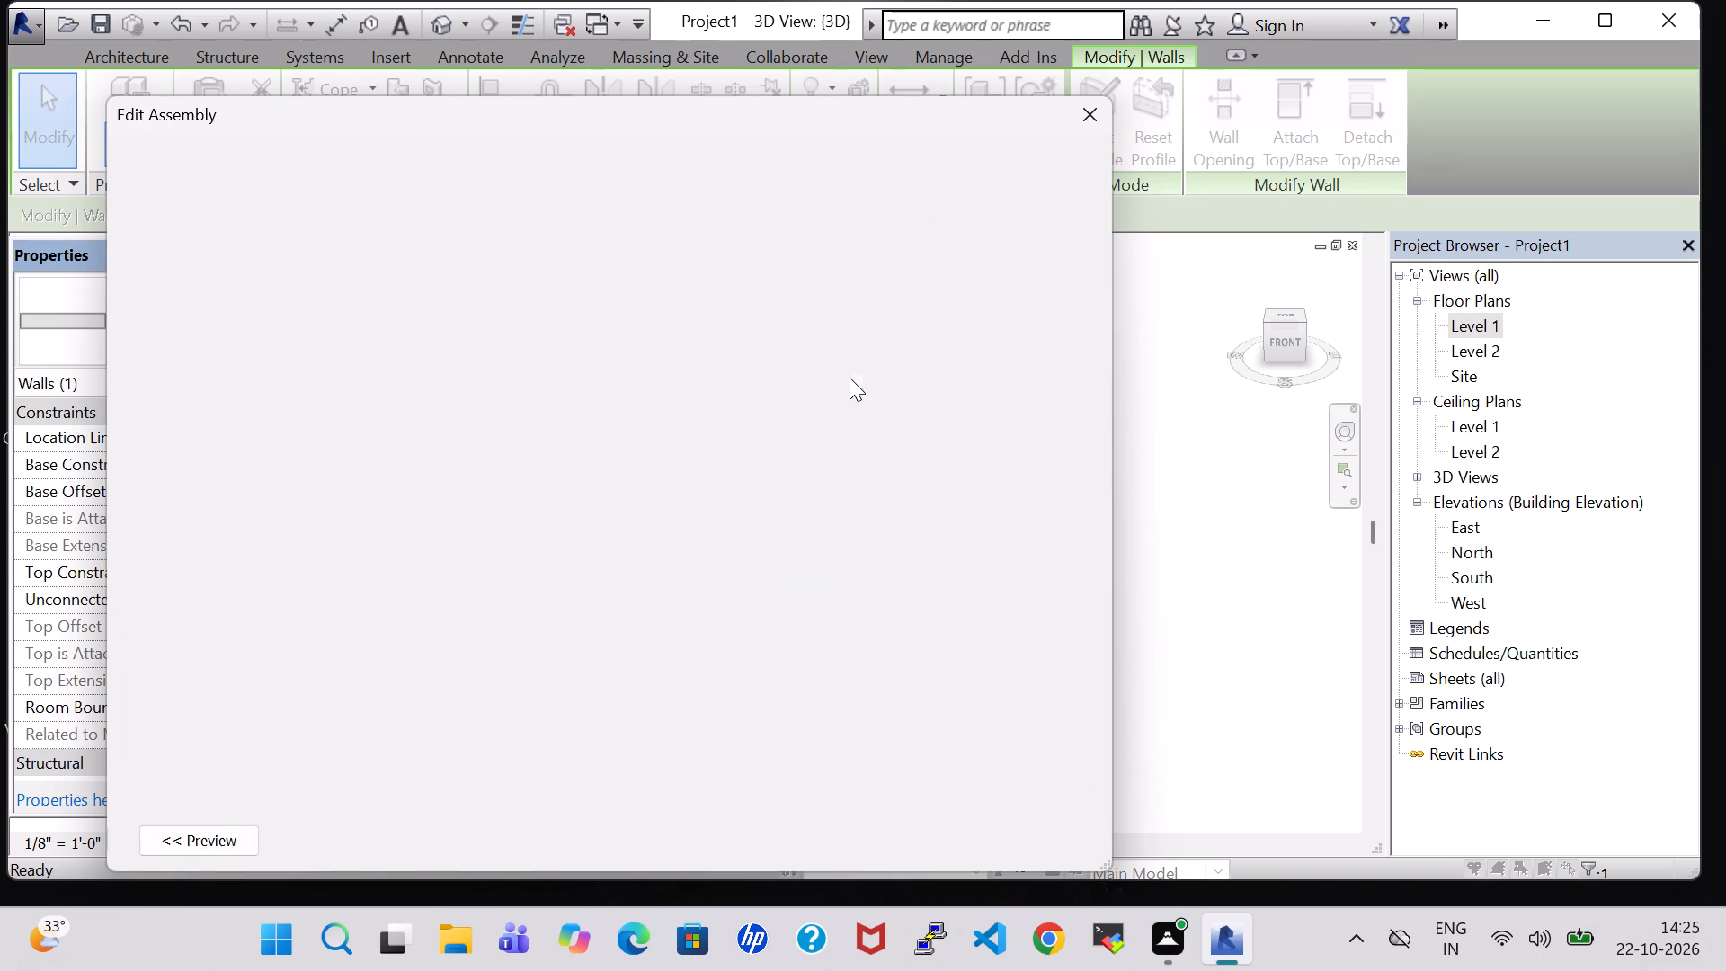
{"action": "left_click", "coordinate": [570, 375]}
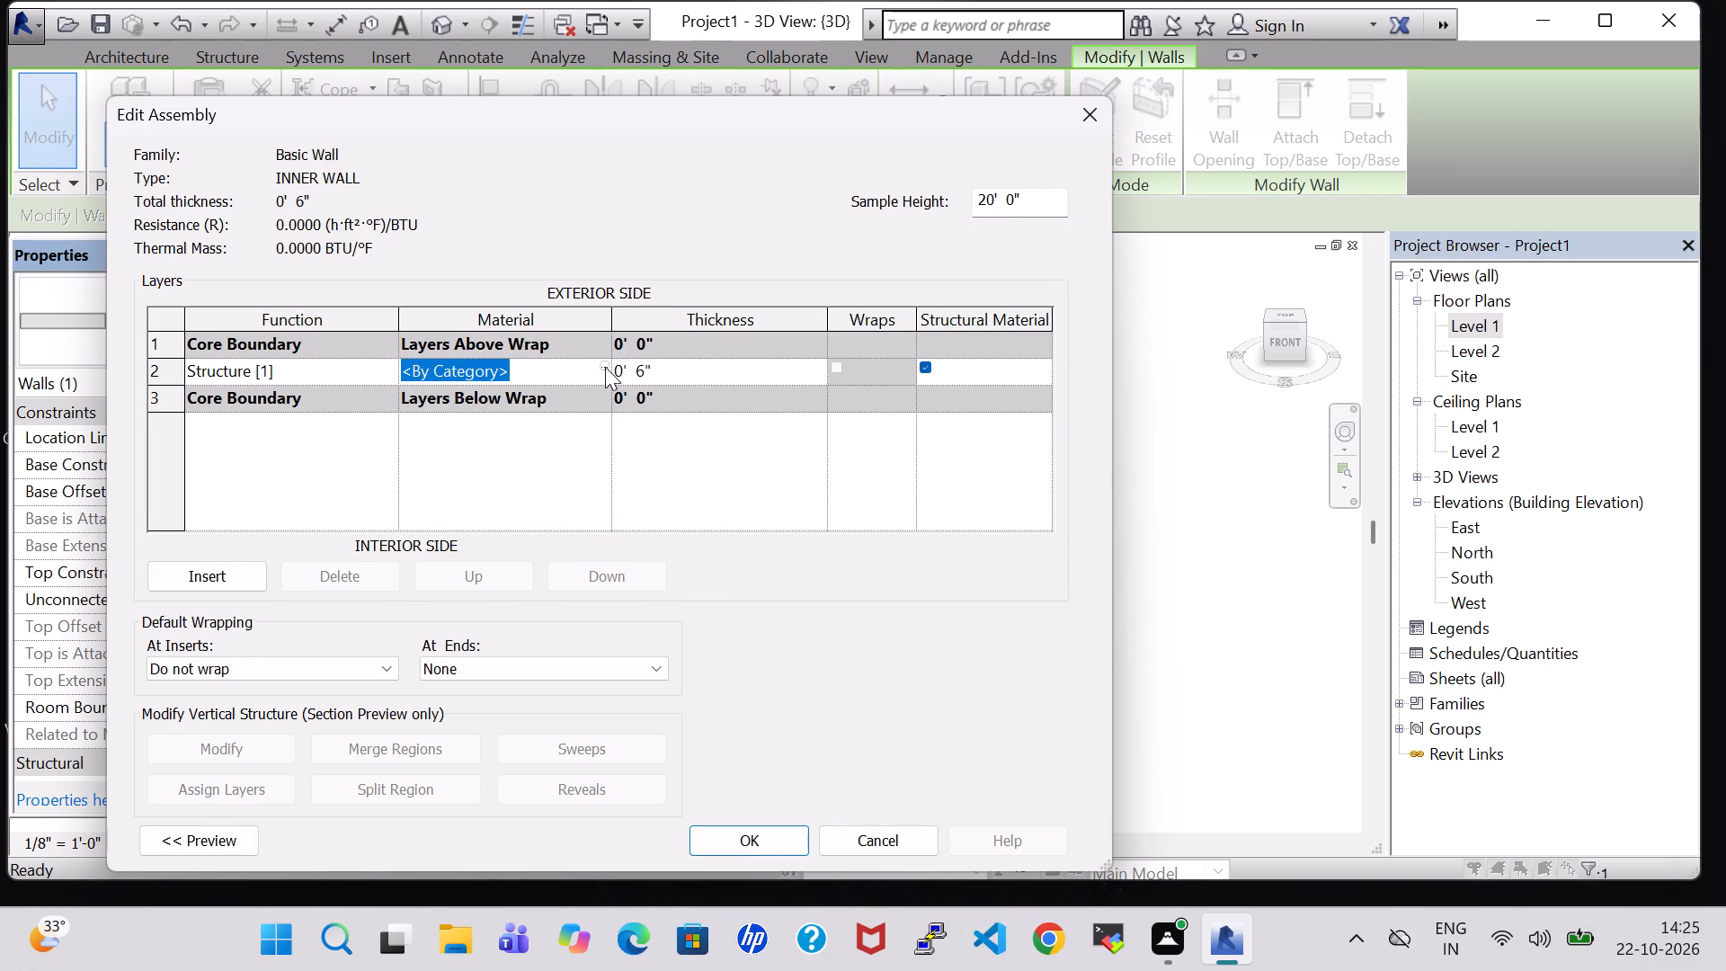
{"action": "left_click", "coordinate": [605, 367]}
{"action": "left_click", "coordinate": [351, 534]}
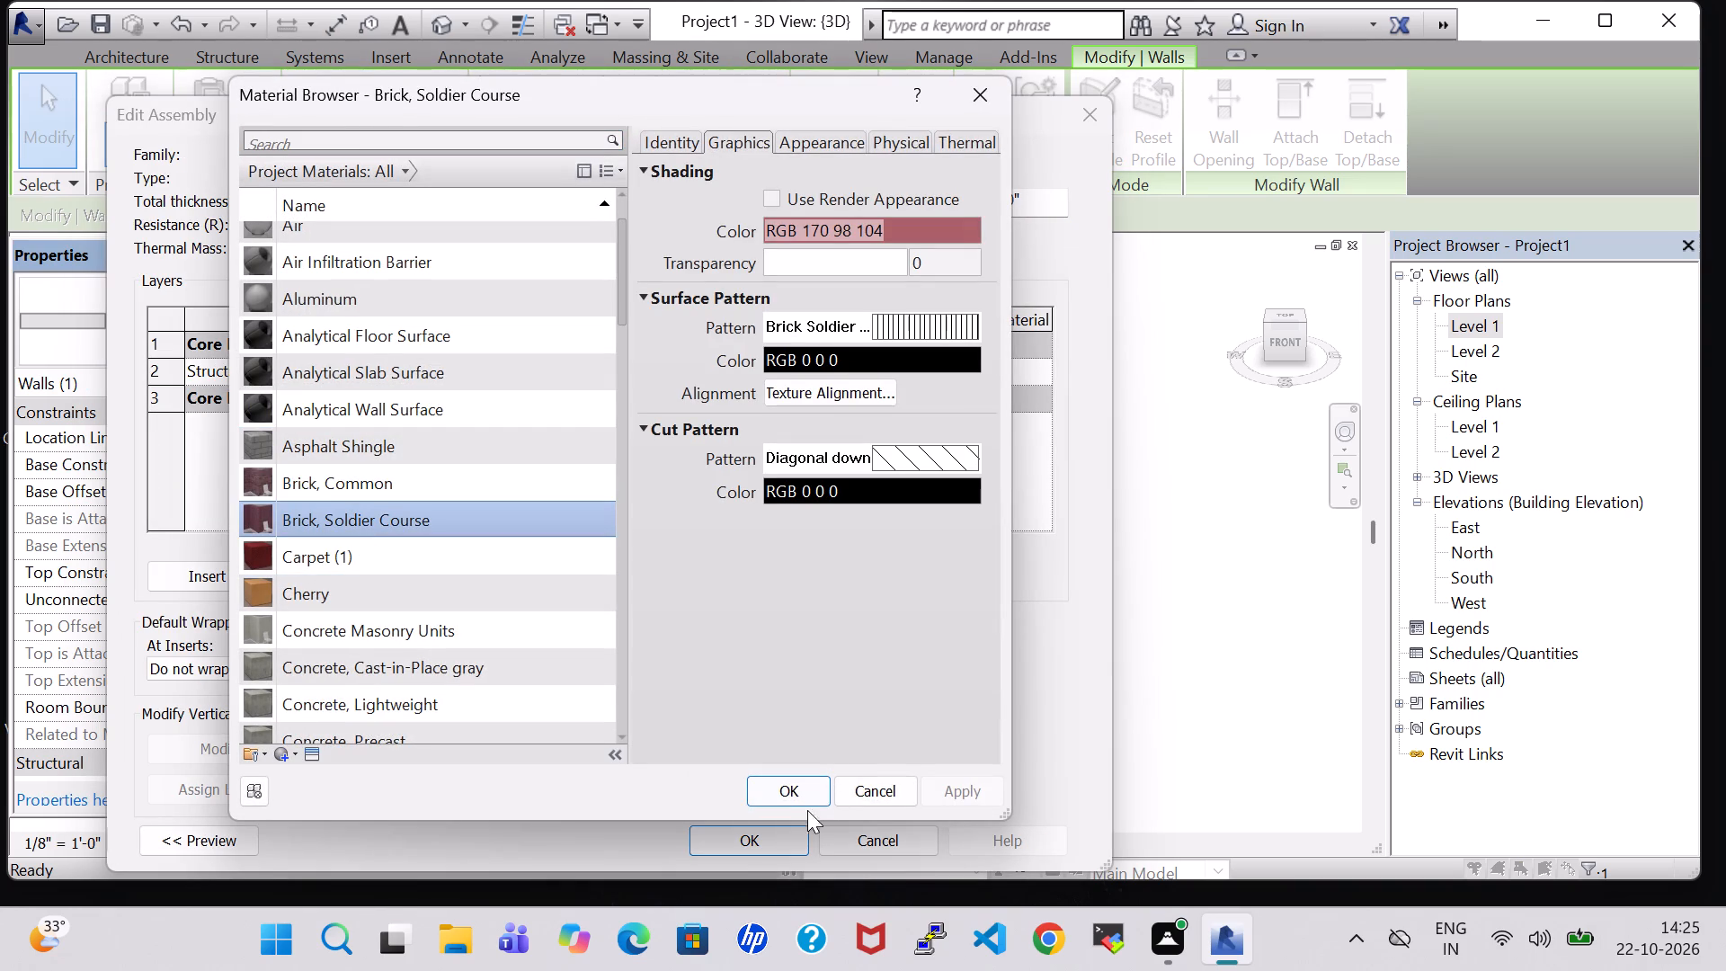
{"action": "left_click", "coordinate": [781, 788]}
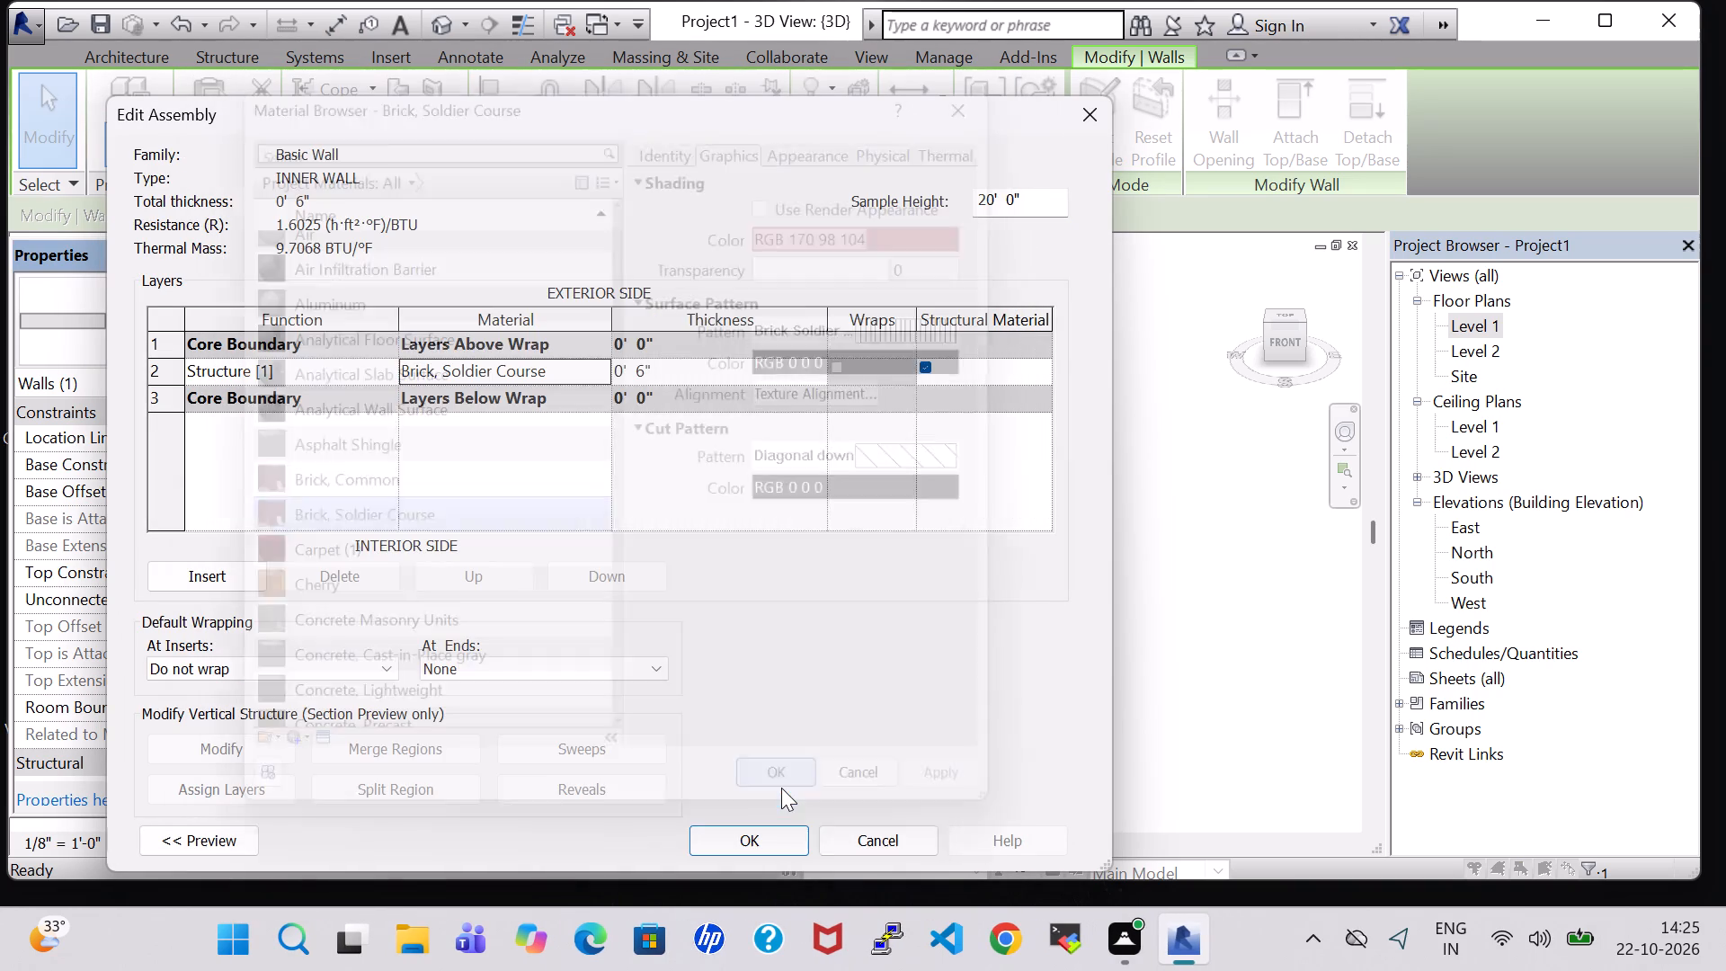
{"action": "left_click", "coordinate": [782, 831]}
{"action": "left_click", "coordinate": [985, 831]}
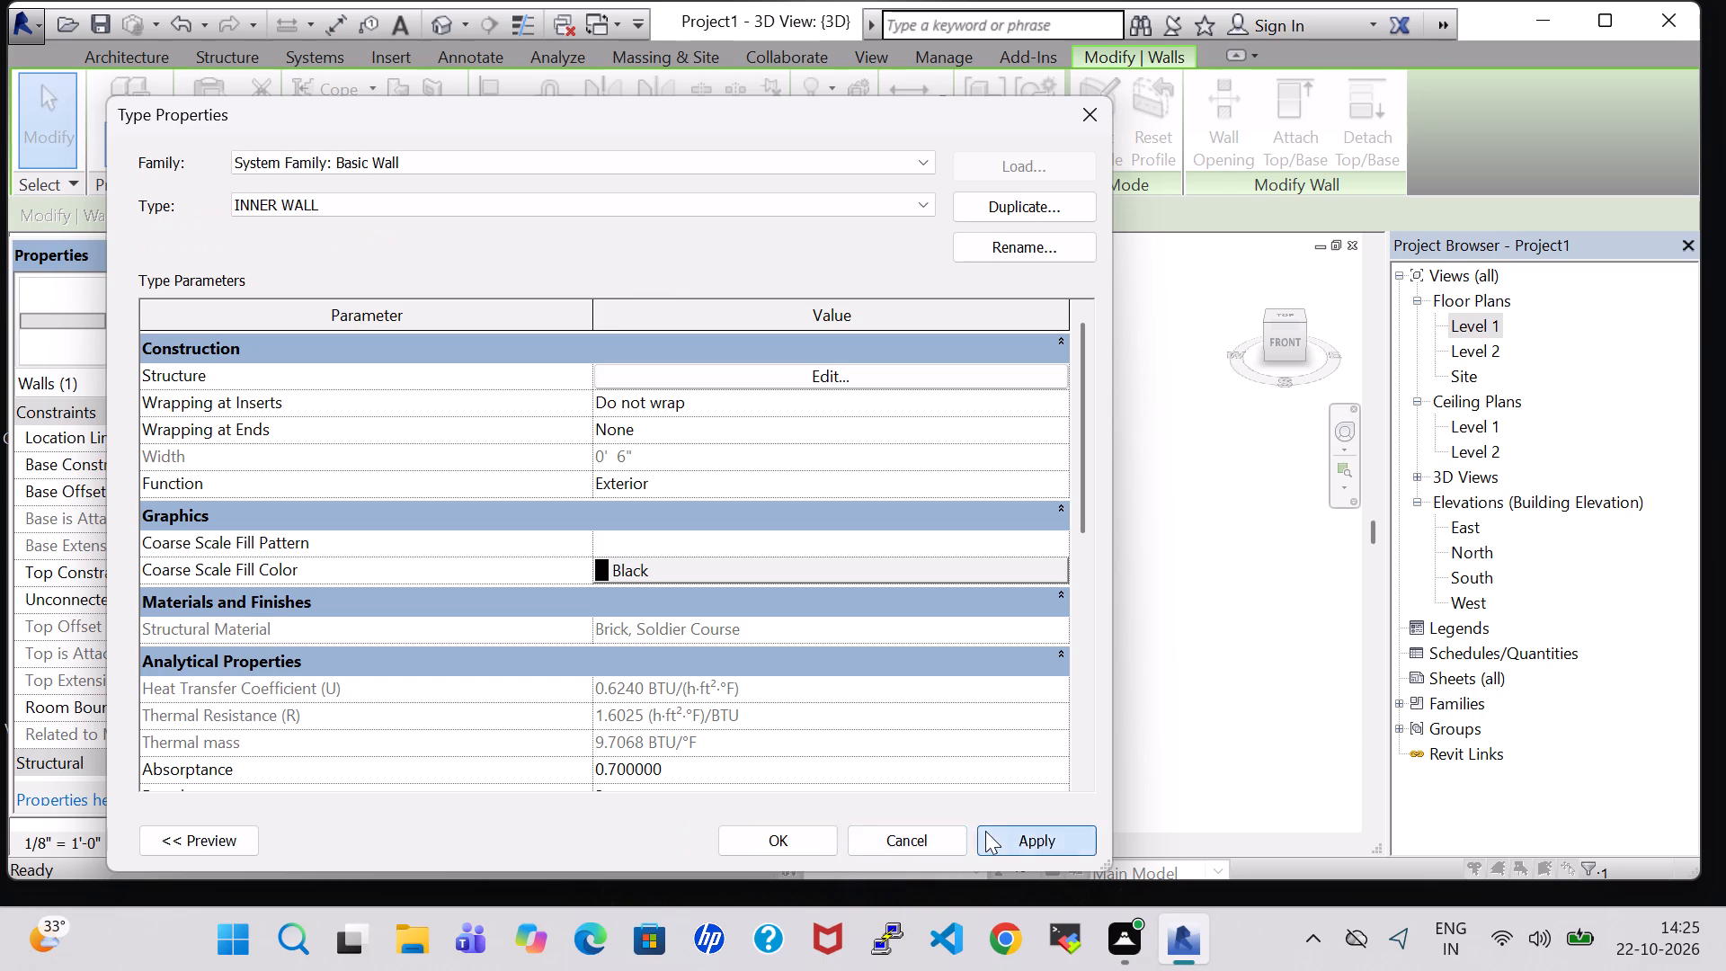
{"action": "left_click", "coordinate": [810, 837]}
{"action": "left_click", "coordinate": [1184, 656]}
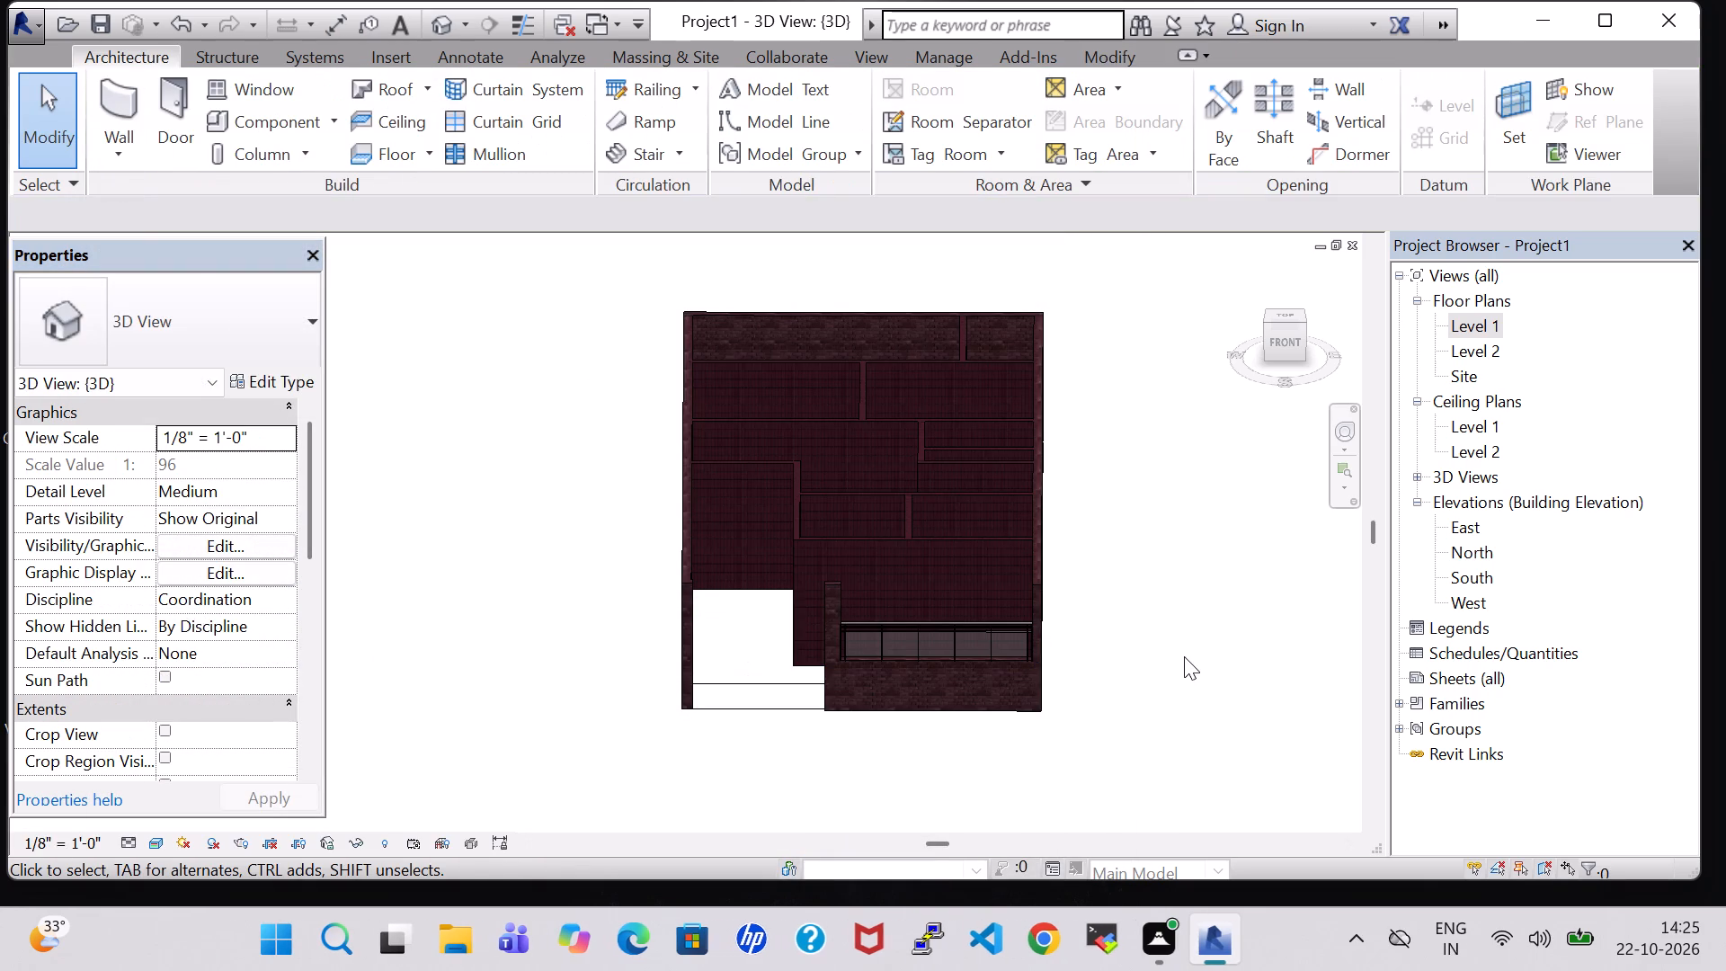
Examine the brick walls and front lawn railing in 3D from several angles.
{"action": "middle_click_drag", "start_coordinate": [1188, 655], "coordinate": [1177, 600], "text": "shift"}
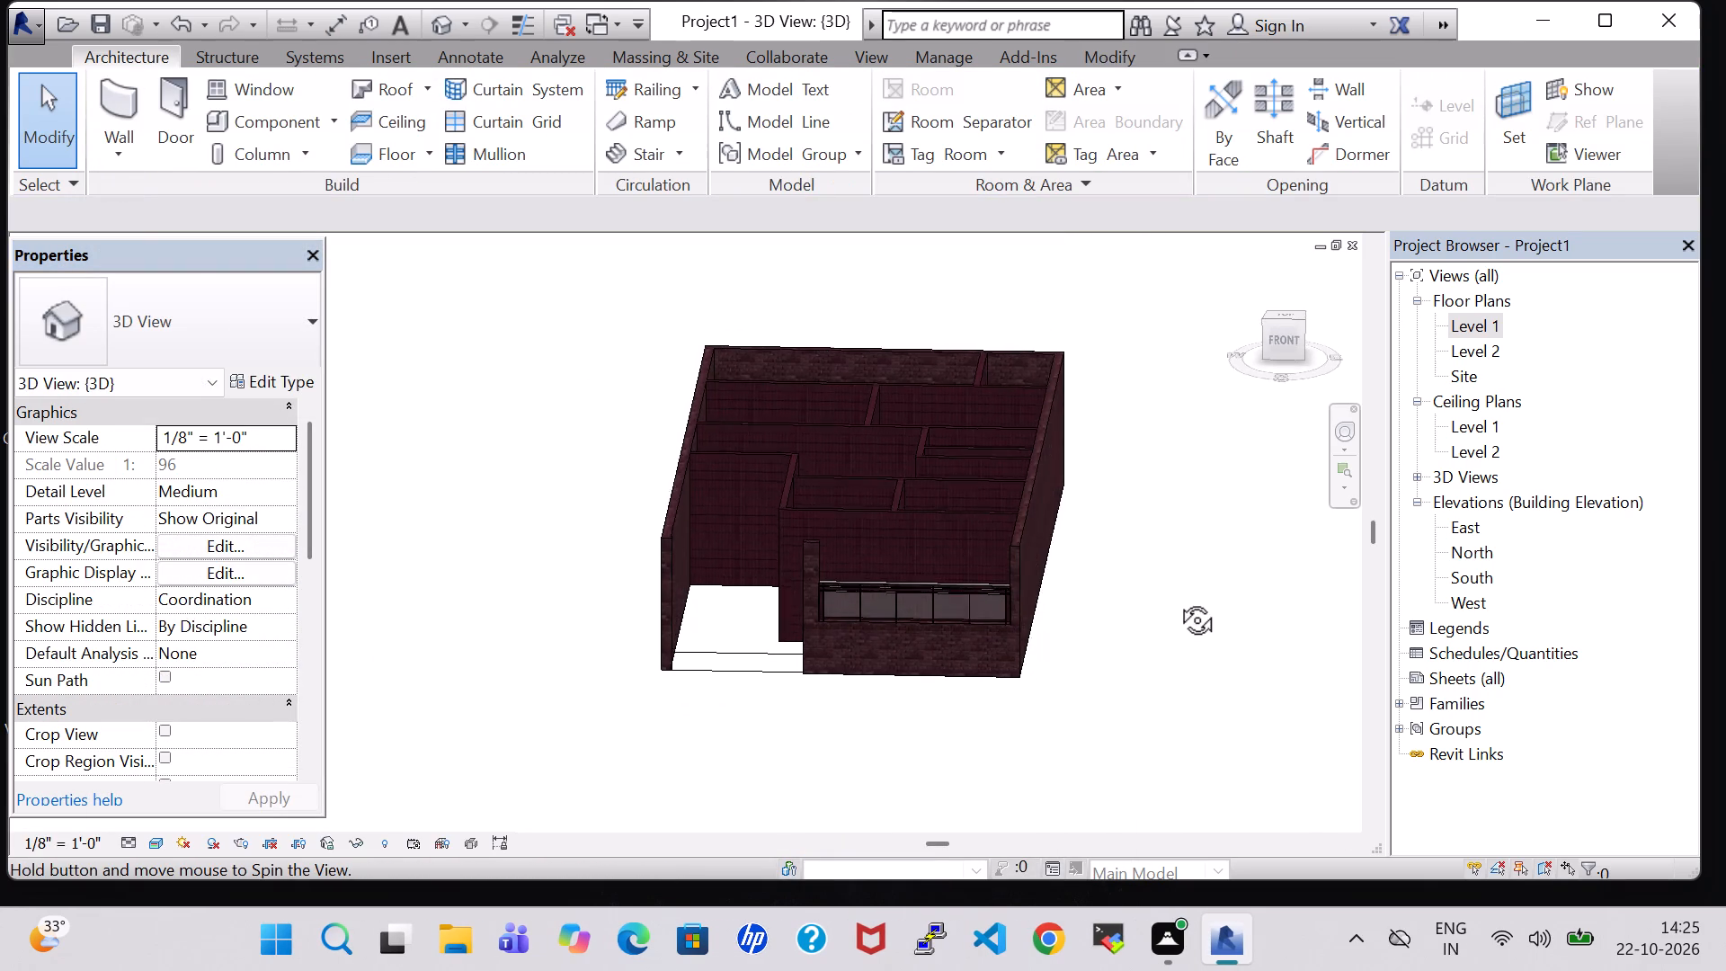
{"action": "middle_click_drag", "start_coordinate": [1177, 600], "coordinate": [1209, 592], "text": "shift"}
{"action": "middle_click_drag", "start_coordinate": [1182, 592], "coordinate": [1168, 545], "text": "shift"}
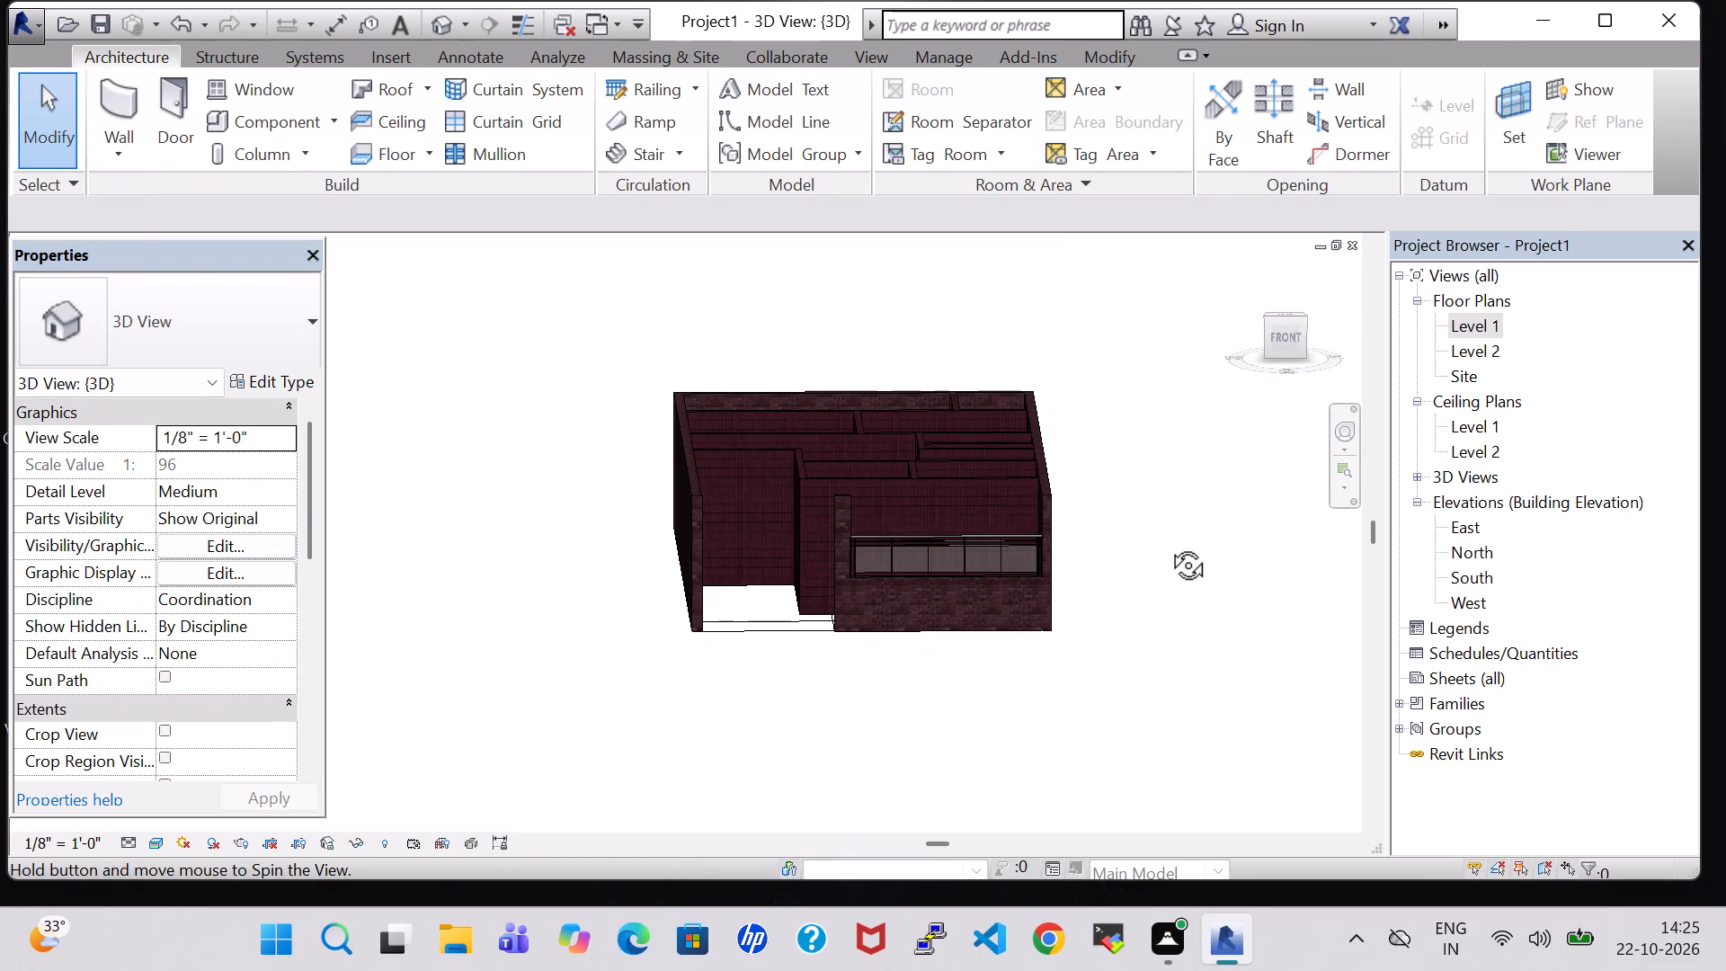
{"action": "middle_click_drag", "start_coordinate": [1168, 545], "coordinate": [1167, 552], "text": "shift"}
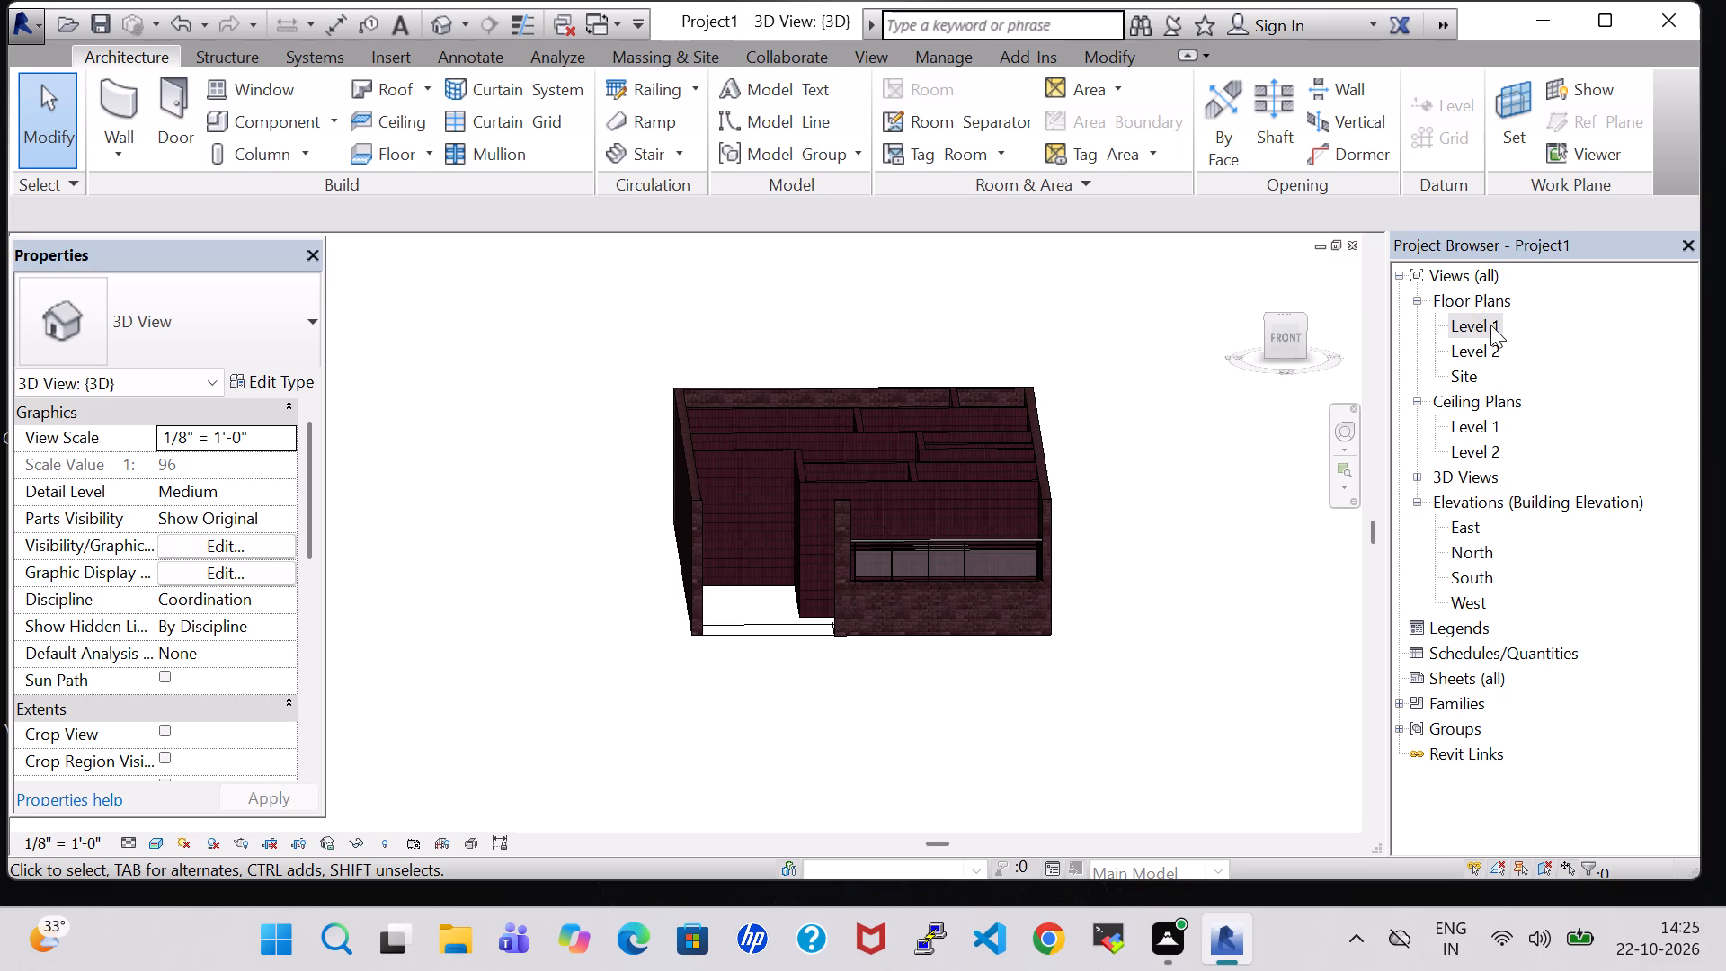
{"action": "double_click", "coordinate": [1490, 325]}
{"action": "scroll", "coordinate": [782, 432], "scroll_direction": "down", "scroll_amount": 6}
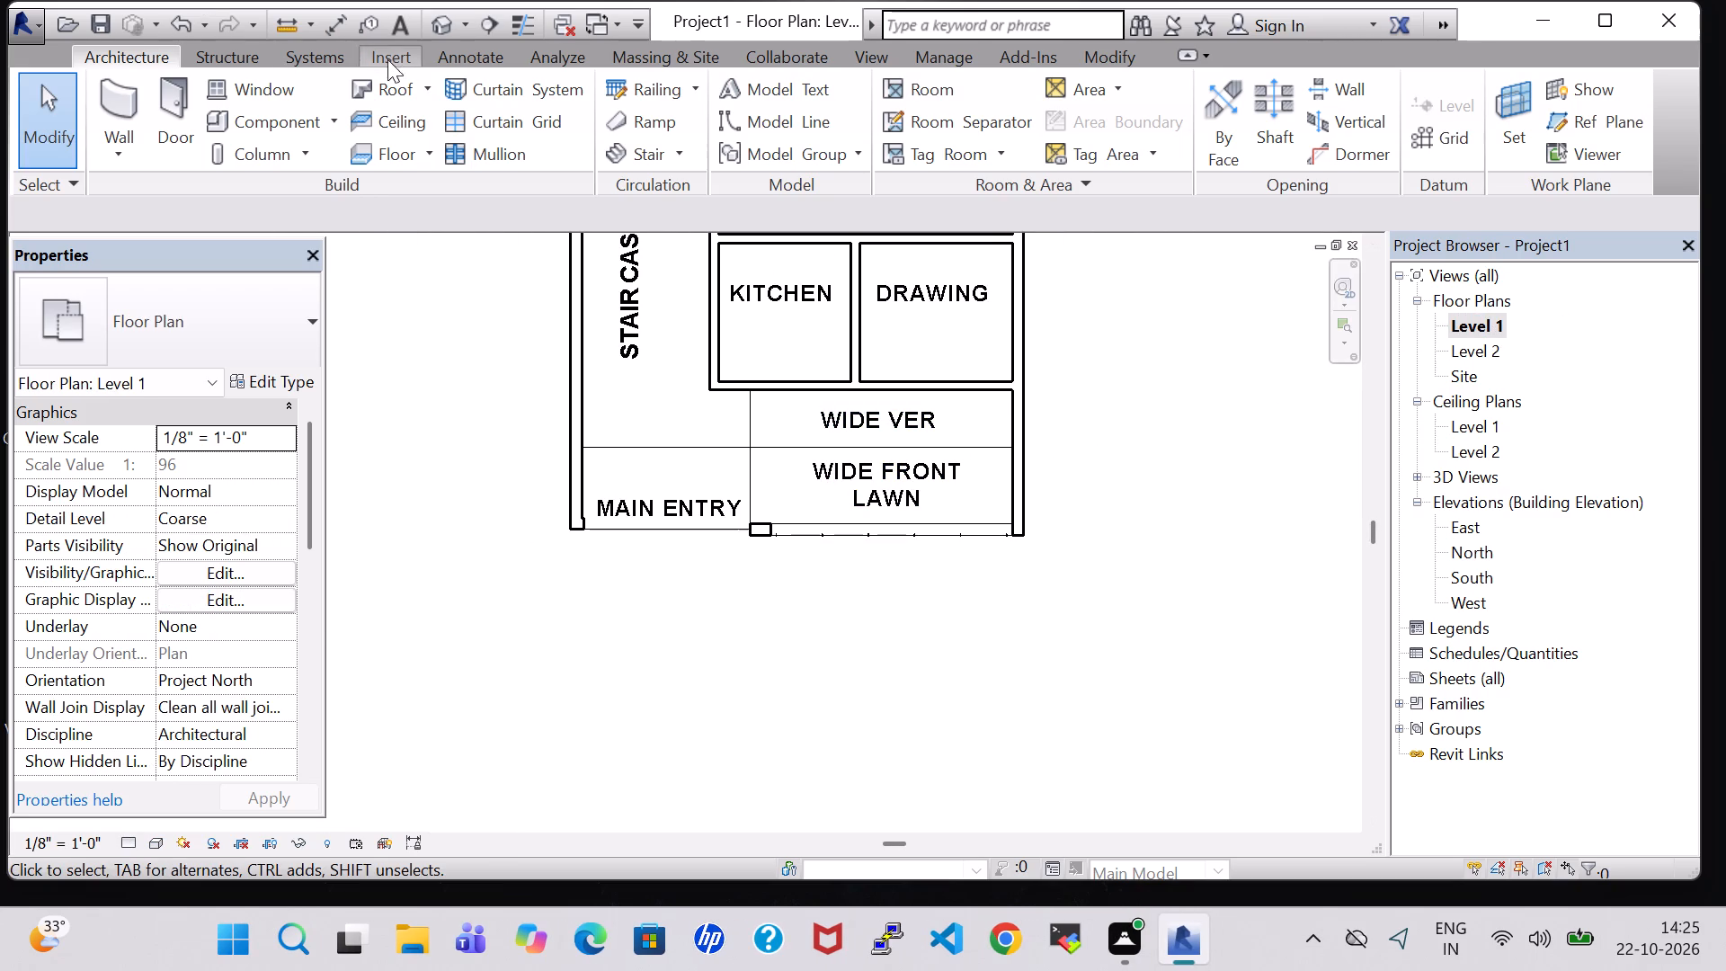
{"action": "left_click", "coordinate": [446, 31]}
{"action": "scroll", "coordinate": [646, 752], "scroll_direction": "down", "scroll_amount": 1, "text": "shift"}
{"action": "middle_click_drag", "start_coordinate": [646, 752], "coordinate": [752, 759], "text": "shift"}
{"action": "middle_click_drag", "start_coordinate": [890, 734], "coordinate": [867, 814], "text": "shift"}
{"action": "middle_click_drag", "start_coordinate": [633, 659], "coordinate": [813, 814], "text": "shift"}
{"action": "scroll", "coordinate": [707, 698], "scroll_direction": "down", "scroll_amount": 1, "text": "shift"}
{"action": "middle_click_drag", "start_coordinate": [1179, 752], "coordinate": [823, 712], "text": "shift"}
{"action": "middle_click", "coordinate": [823, 712], "text": "shift"}
In the Level 1 floor plan, set the front lawn glass panel railing's base offset to 3' 0".
{"action": "double_click", "coordinate": [1485, 317]}
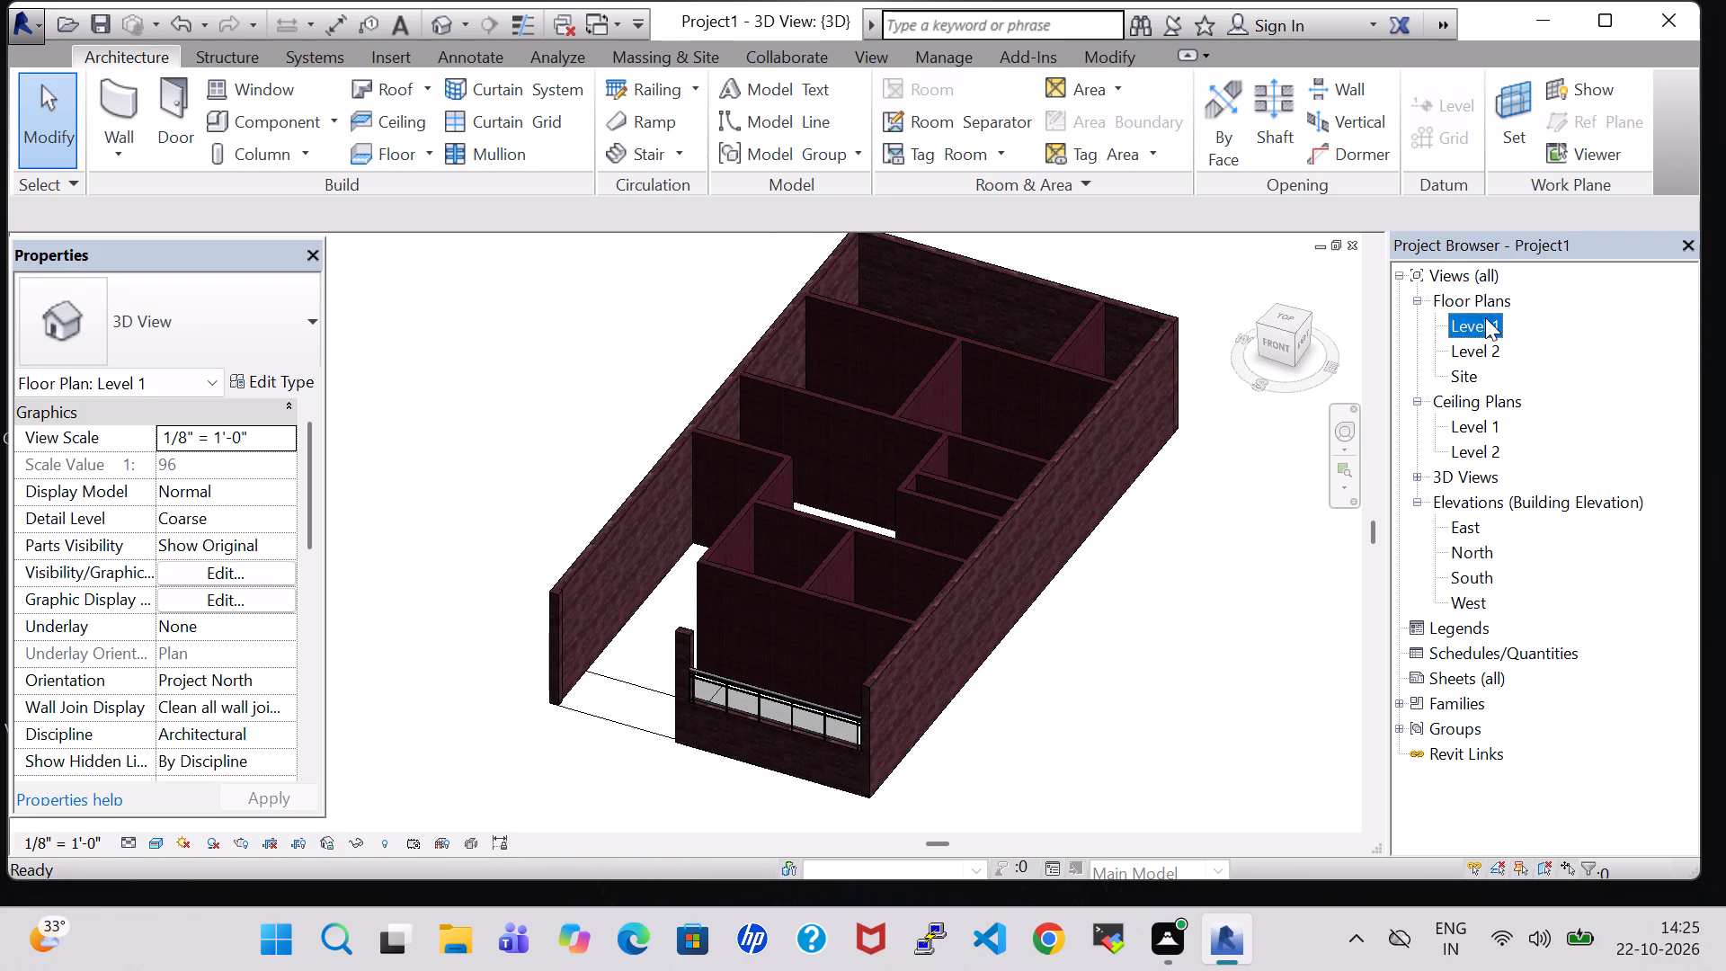
{"action": "scroll", "coordinate": [813, 664], "scroll_direction": "down", "scroll_amount": 3}
{"action": "middle_click_drag", "start_coordinate": [1040, 466], "coordinate": [1053, 524]}
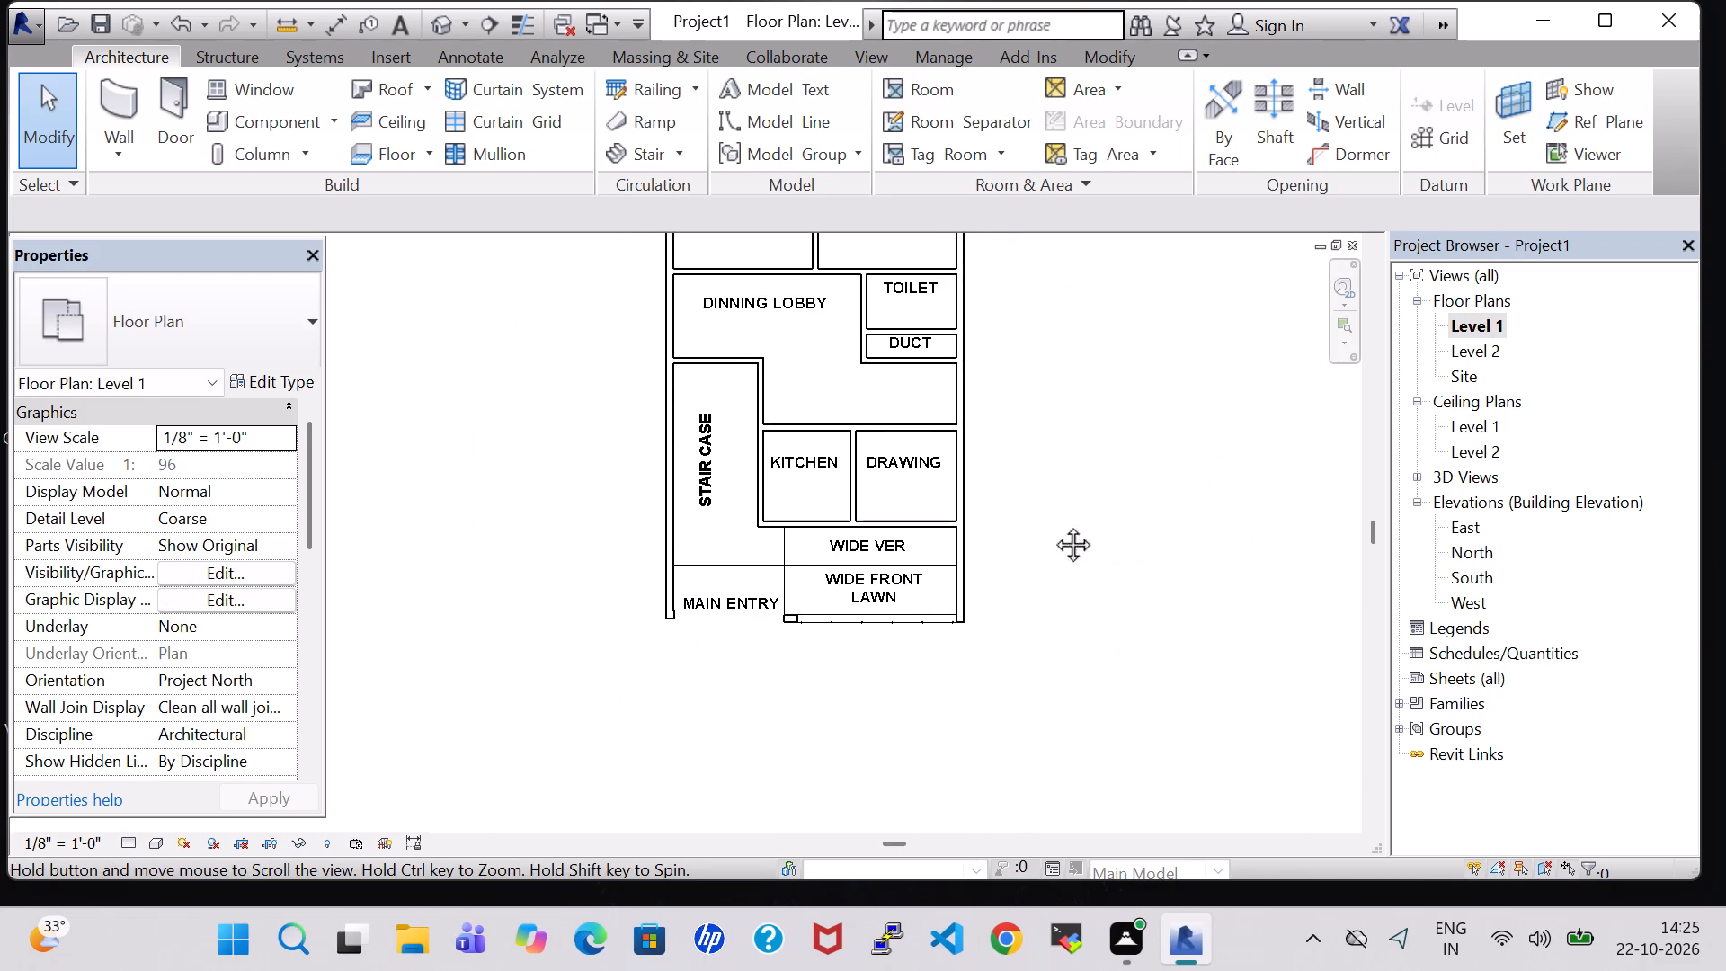
{"action": "middle_click_drag", "start_coordinate": [1053, 524], "coordinate": [1057, 576]}
{"action": "left_click", "coordinate": [855, 686]}
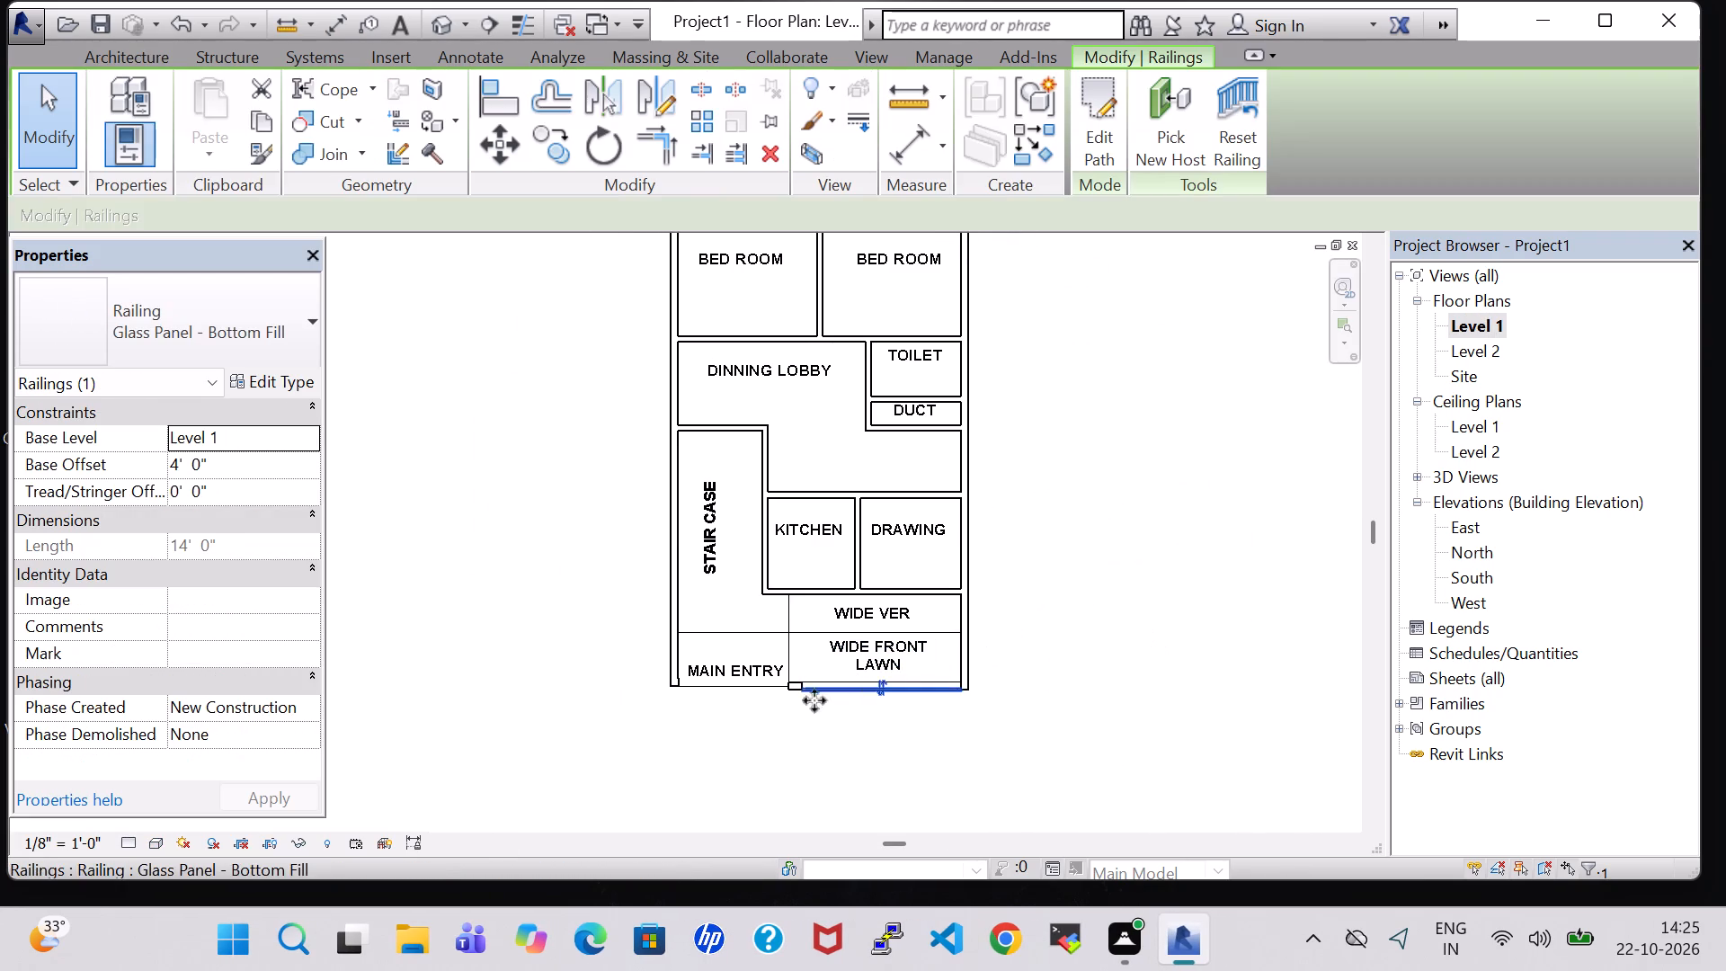
{"action": "left_click", "coordinate": [182, 462]}
{"action": "key", "text": "BackSpace"}
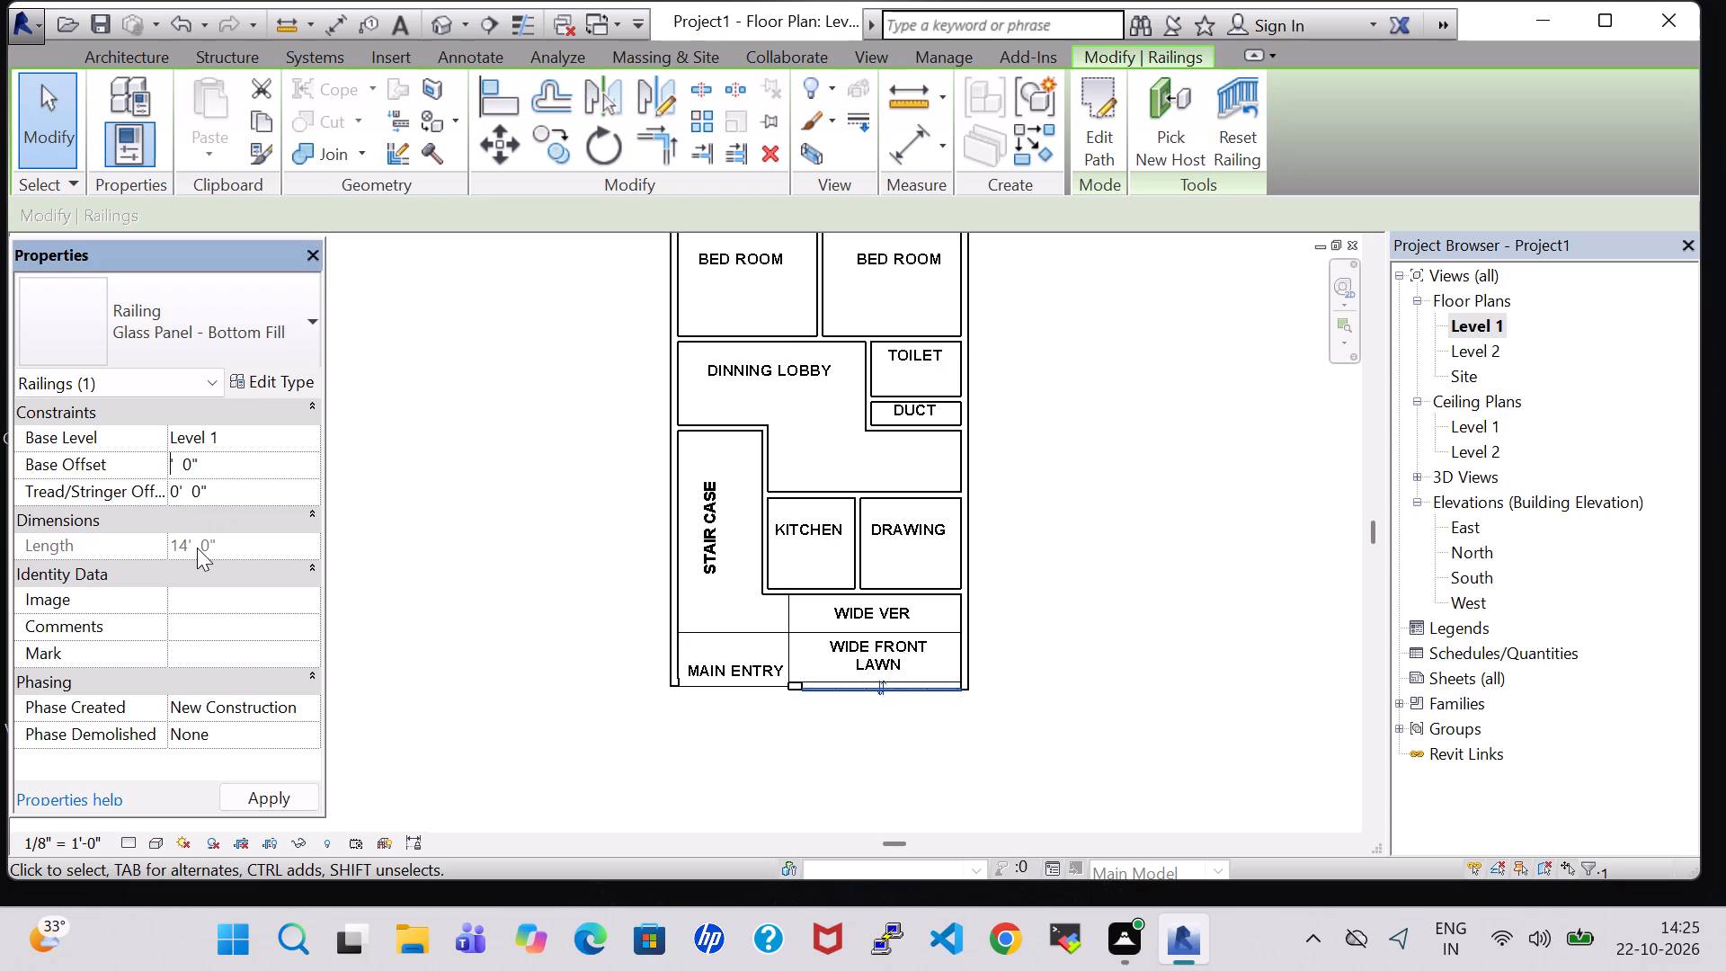
{"action": "key", "text": "3"}
{"action": "key", "text": "Return"}
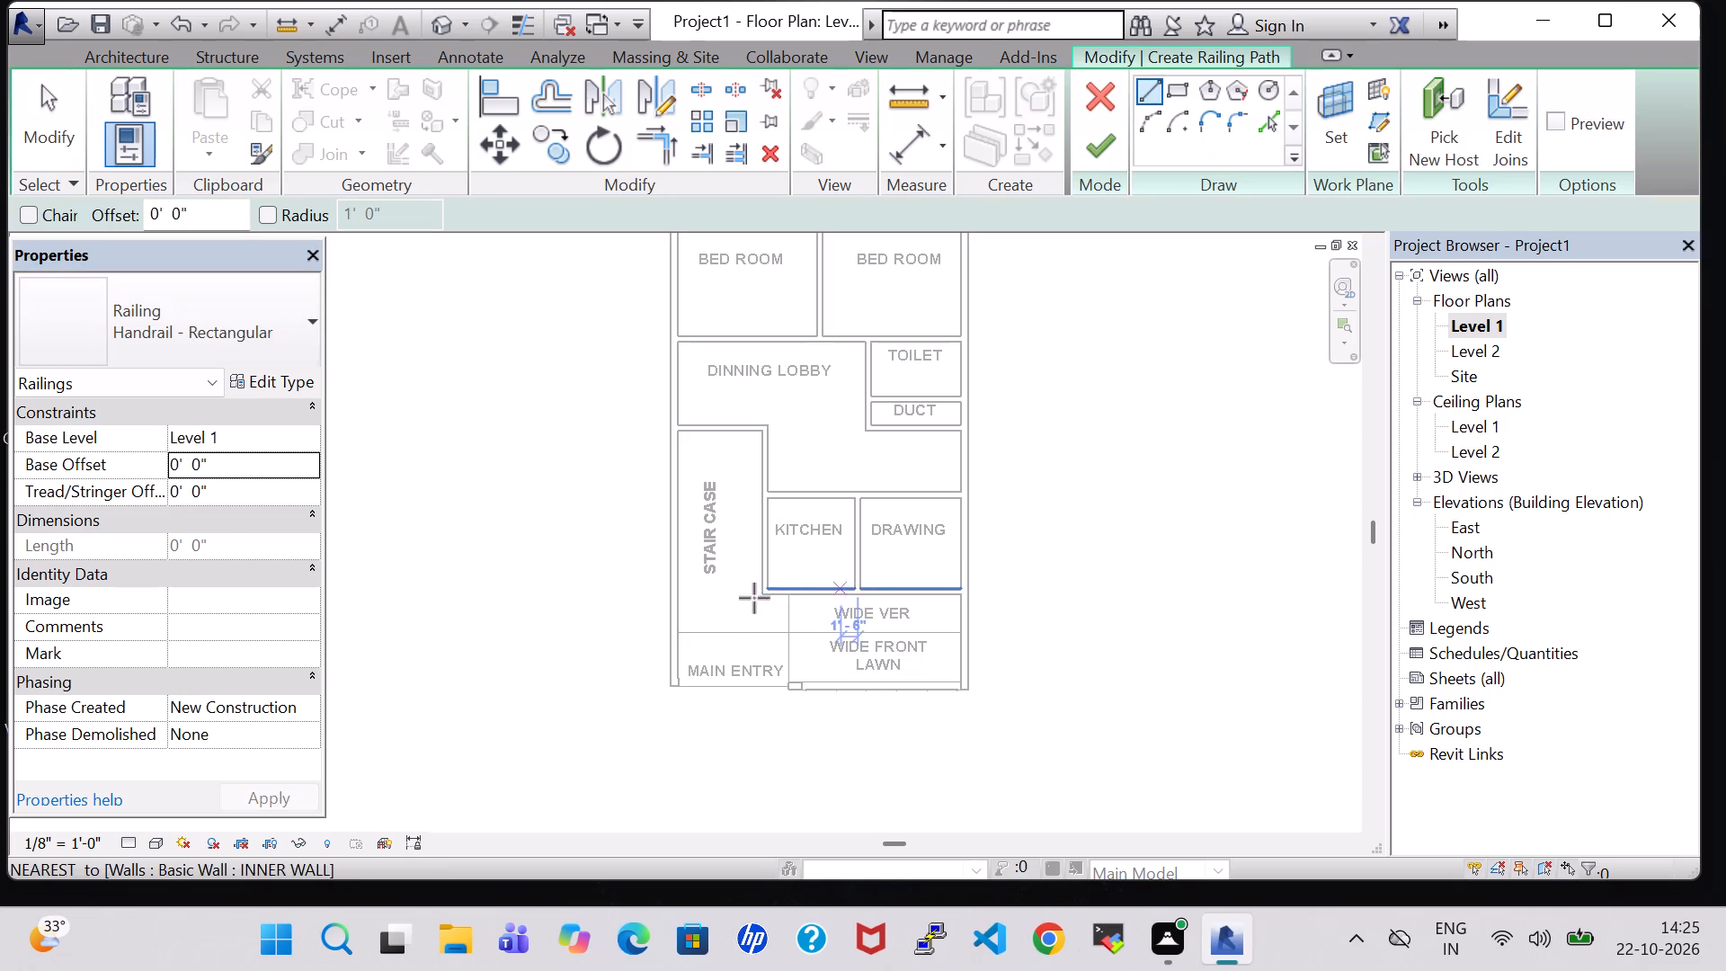
{"action": "key", "text": "Escape"}
{"action": "key", "text": "Escape"}
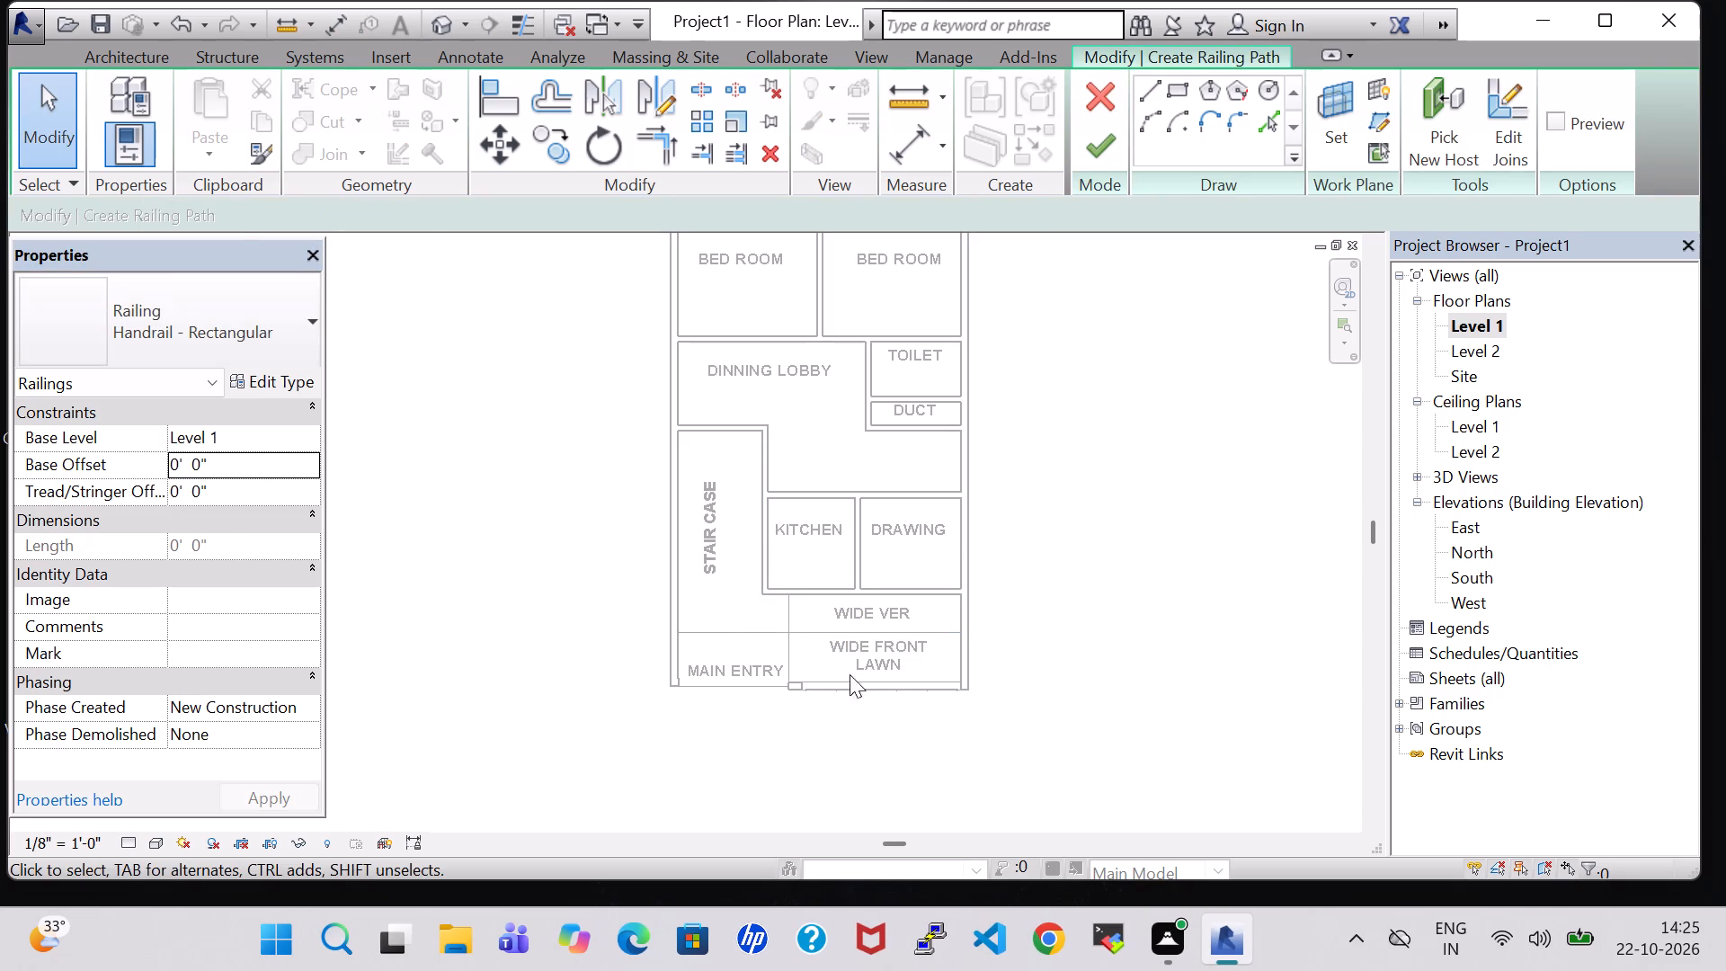
{"action": "left_click", "coordinate": [1101, 89]}
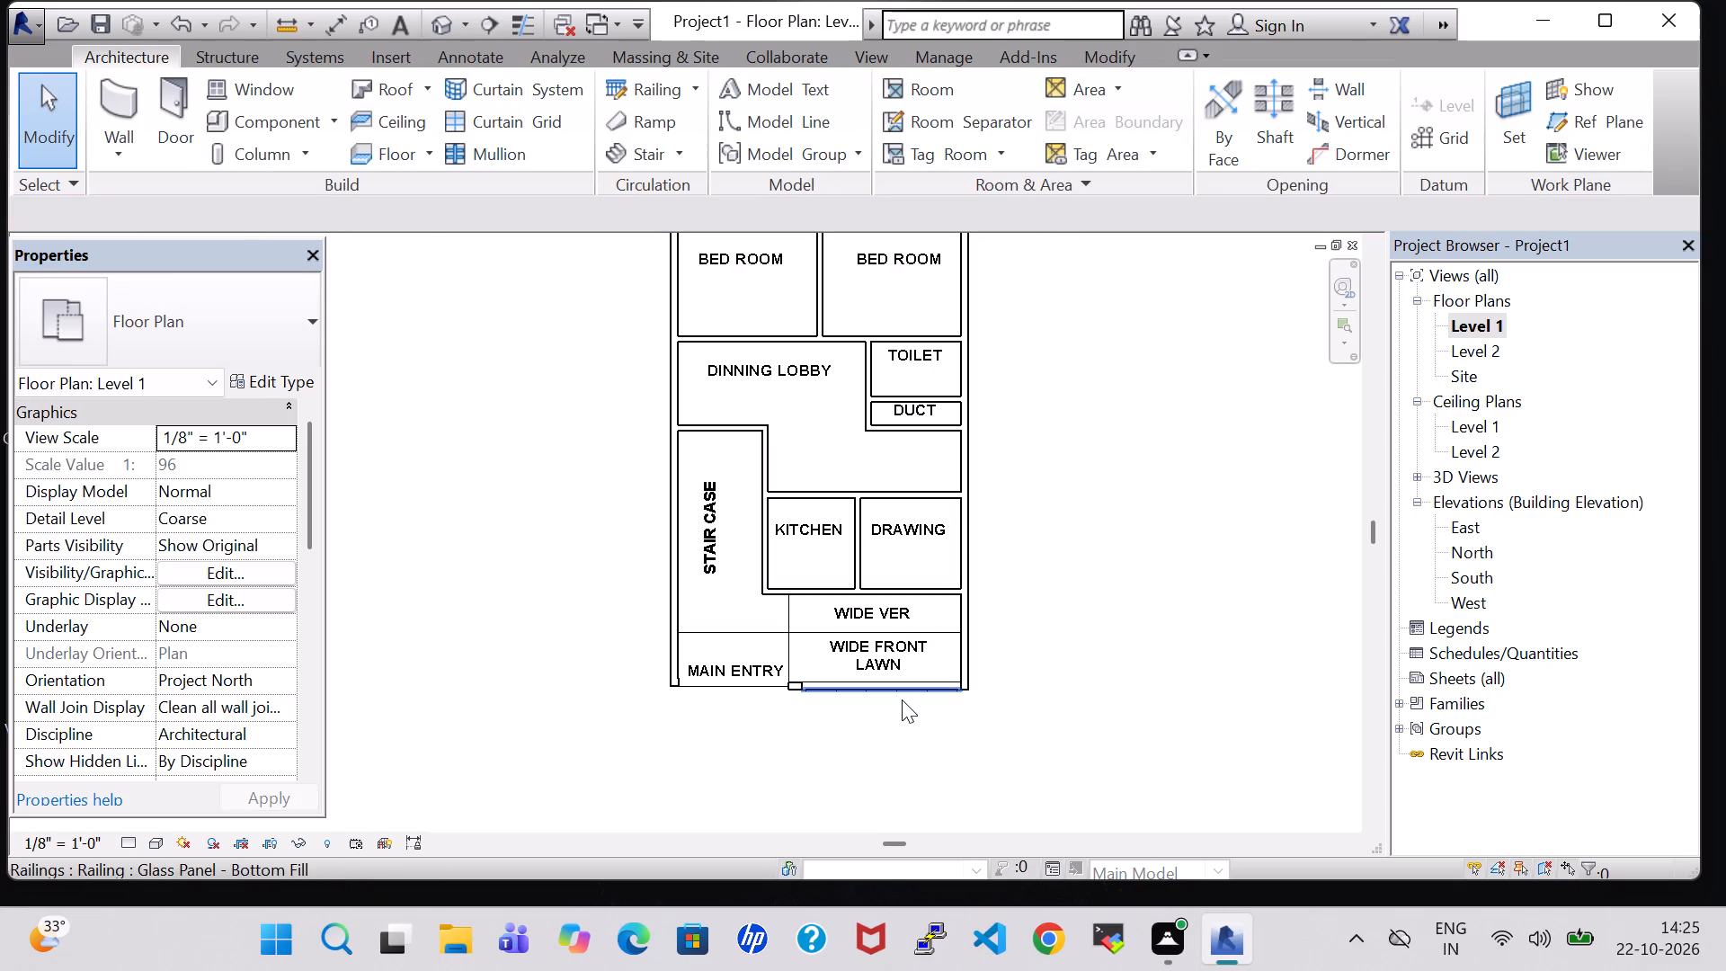
{"action": "left_click", "coordinate": [874, 690]}
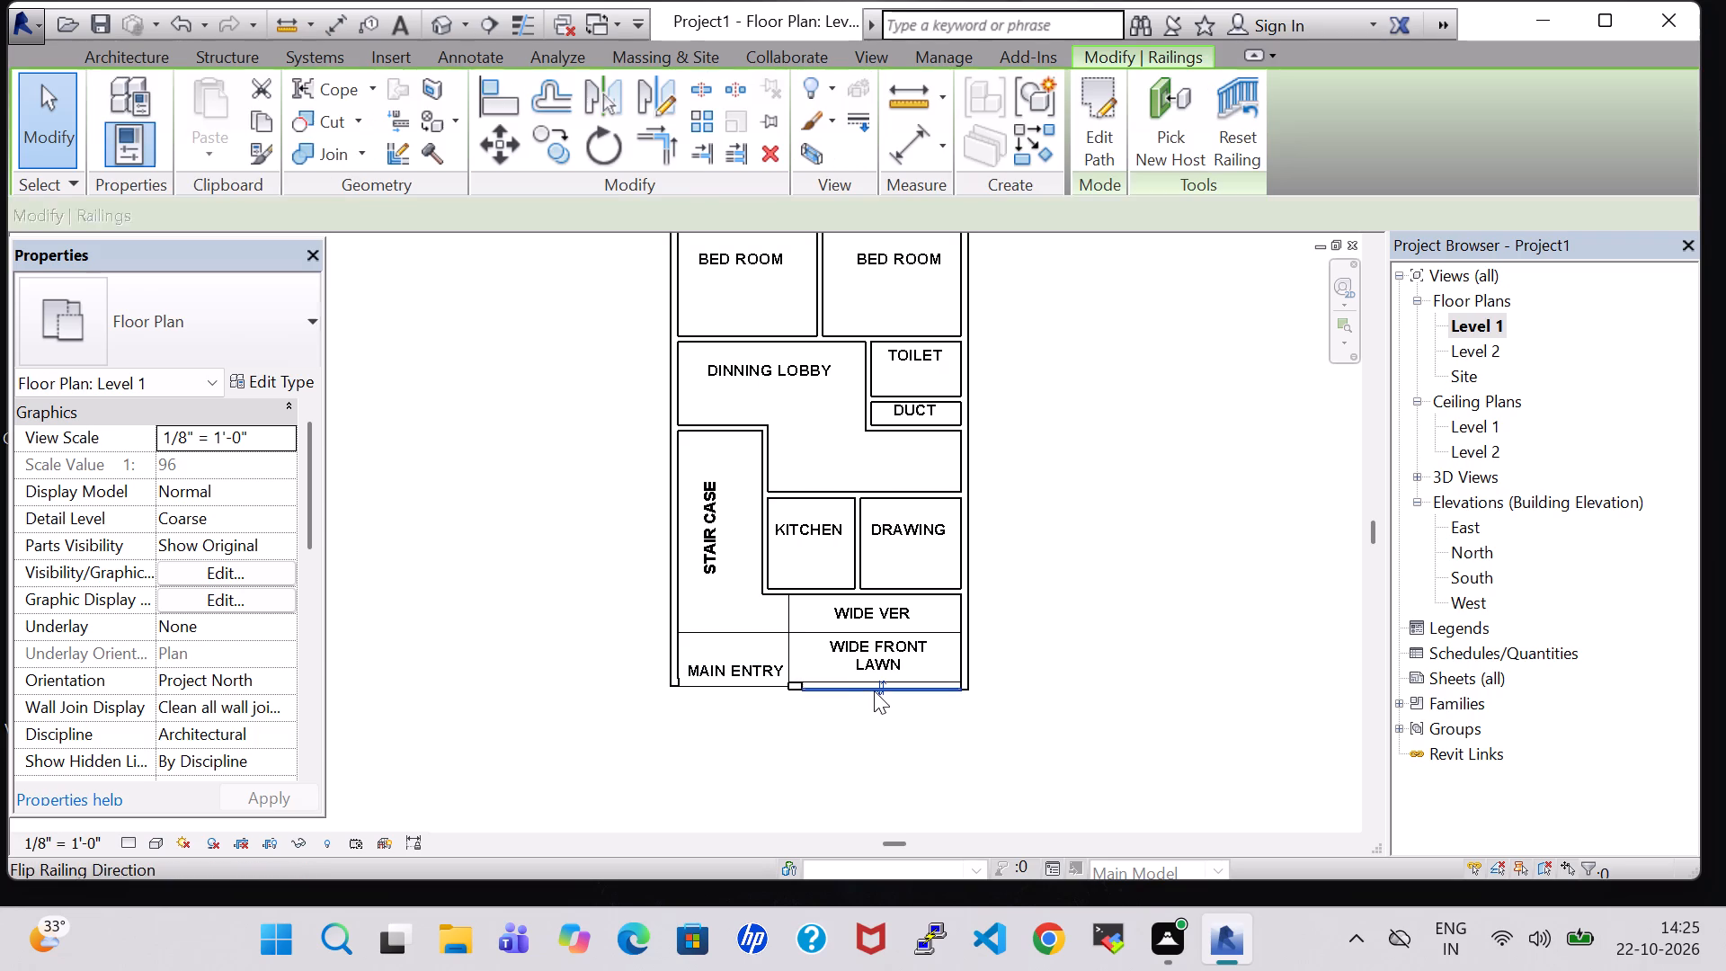
{"action": "left_click", "coordinate": [835, 724]}
Set the front lawn wall's unconnected height to 3' 0".
{"action": "scroll", "coordinate": [833, 724], "scroll_direction": "up", "scroll_amount": 4}
{"action": "left_click", "coordinate": [857, 646]}
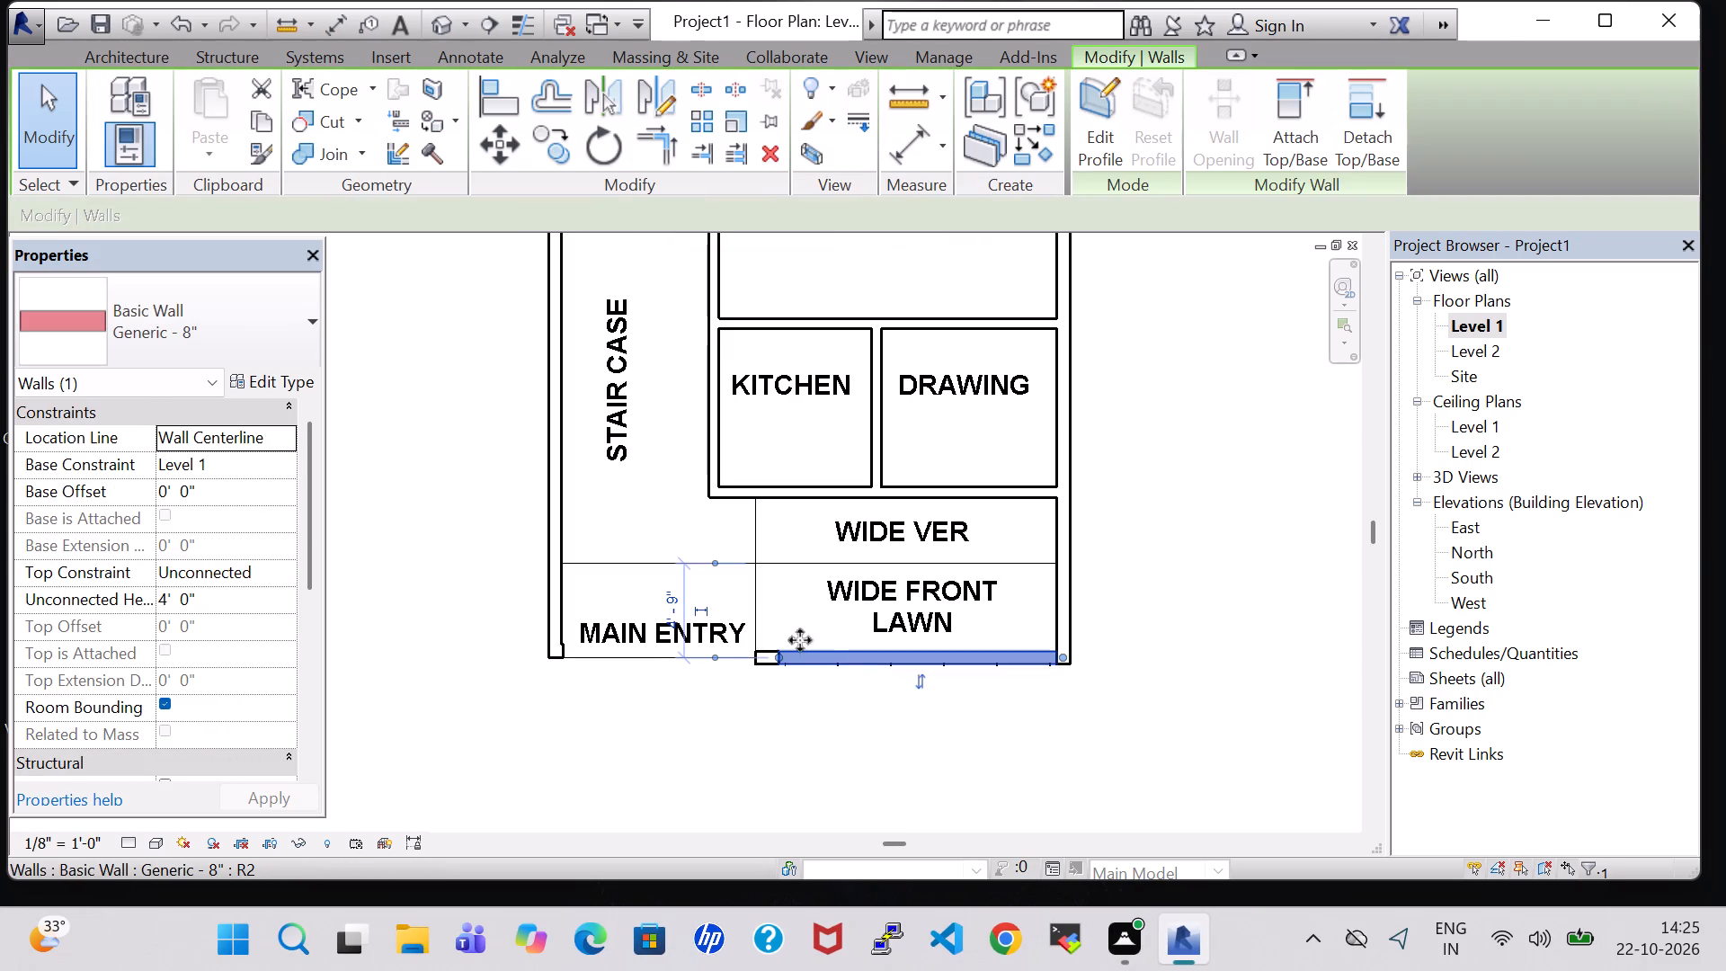
{"action": "left_click", "coordinate": [167, 601]}
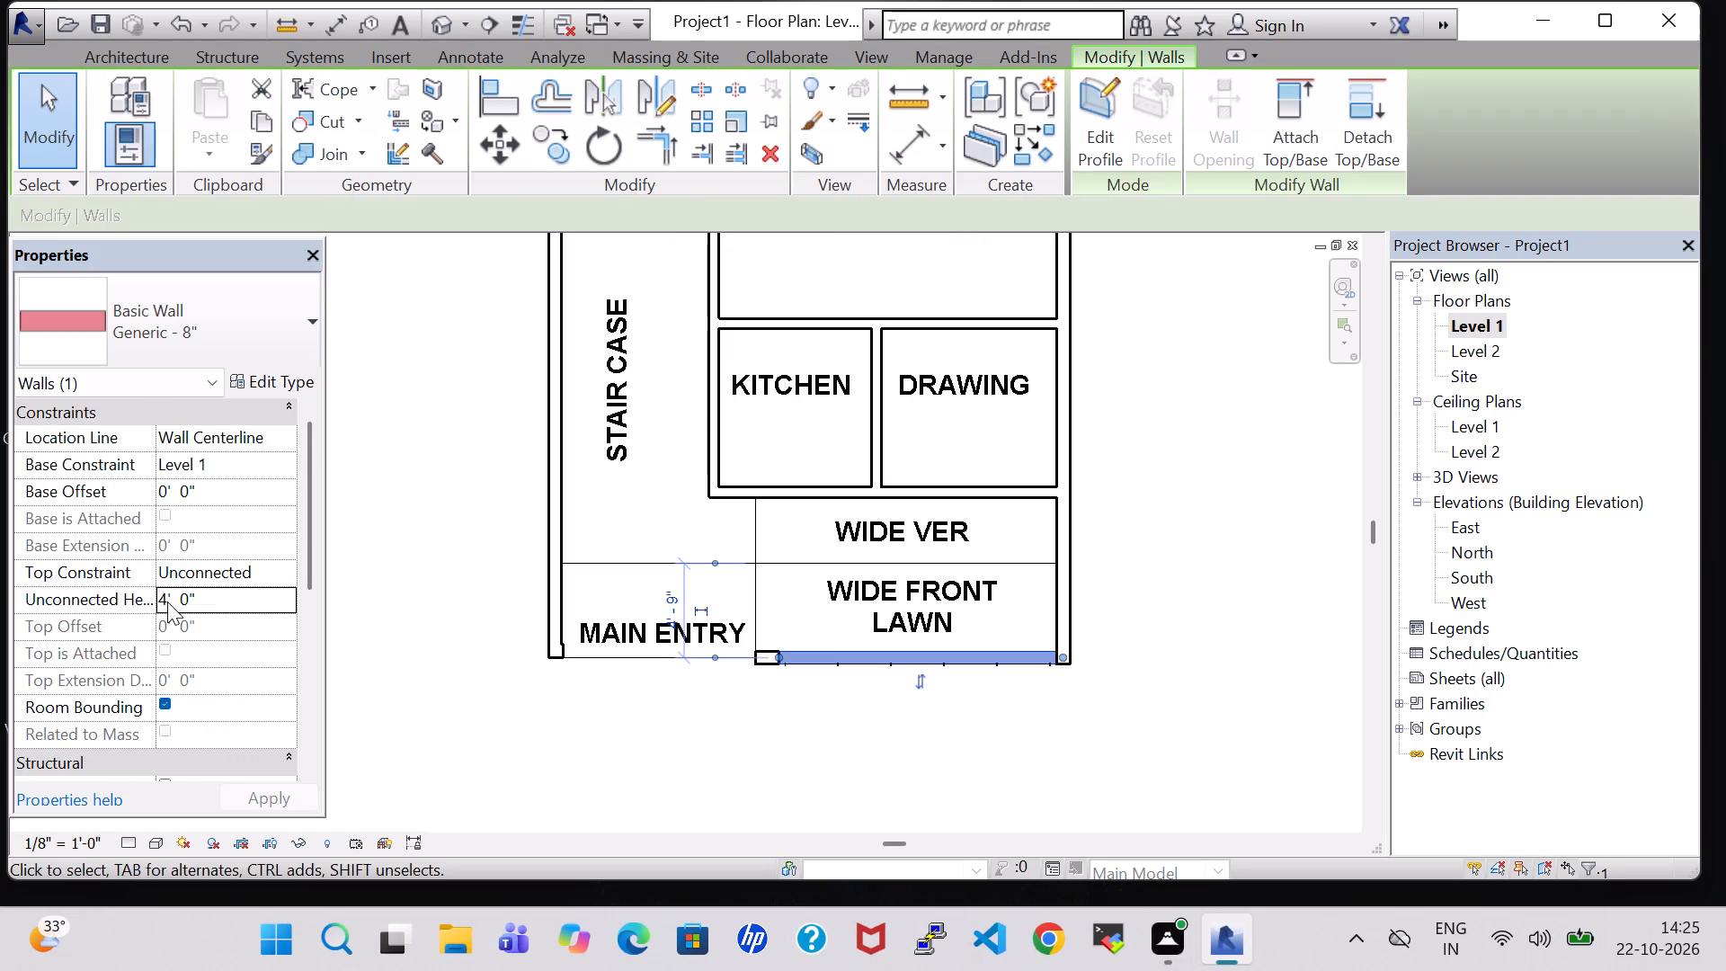
{"action": "key", "text": "BackSpace"}
{"action": "key", "text": "3"}
{"action": "key", "text": "Return"}
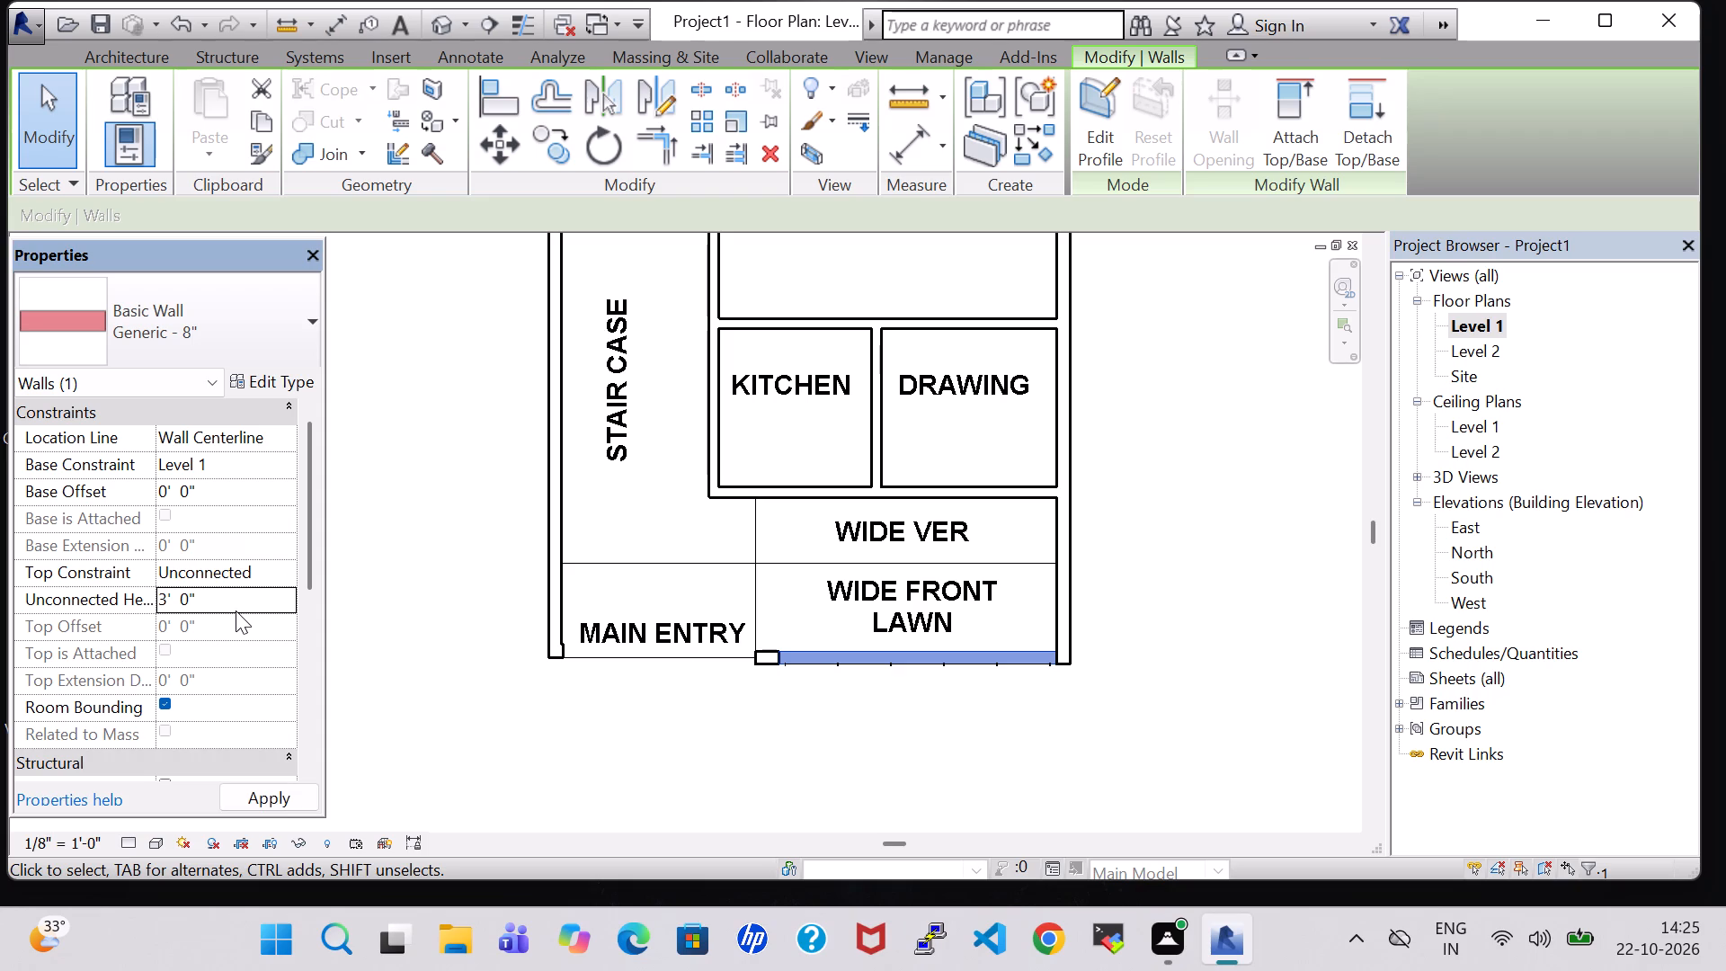
{"action": "left_click", "coordinate": [1215, 608]}
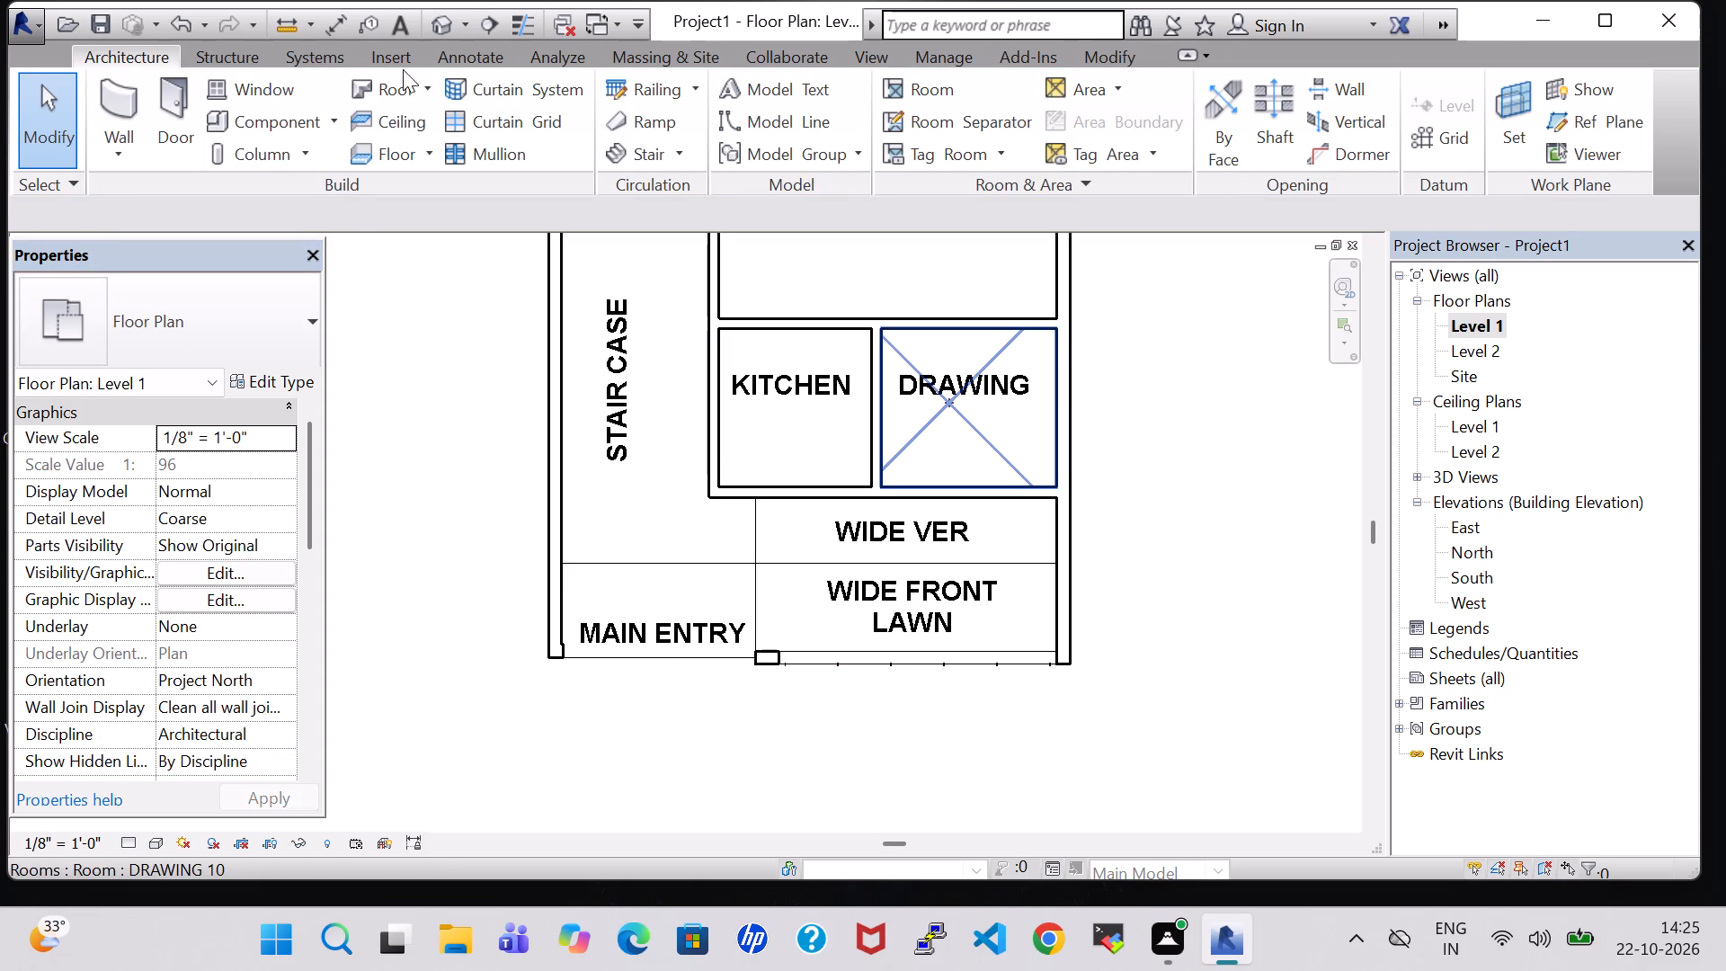
Check the front lawn wall and railing in 3D, and review the whole Level 1 floor plan.
{"action": "left_click", "coordinate": [441, 29]}
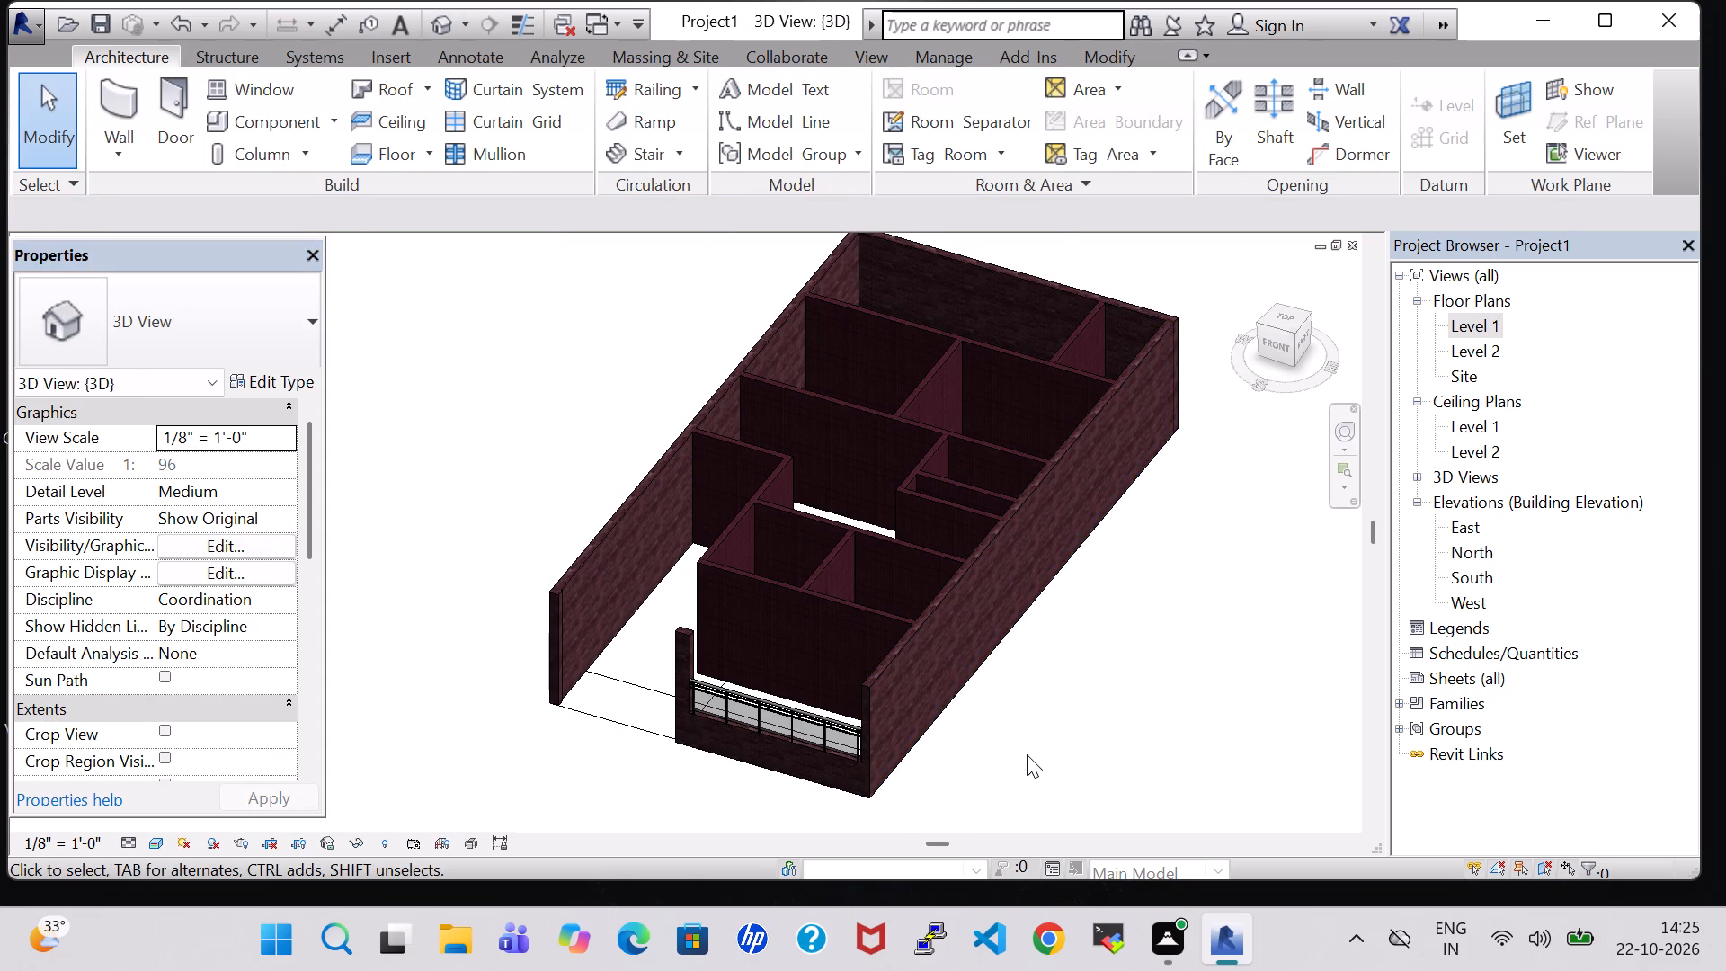
{"action": "middle_click_drag", "start_coordinate": [1026, 754], "coordinate": [1090, 644], "text": "shift"}
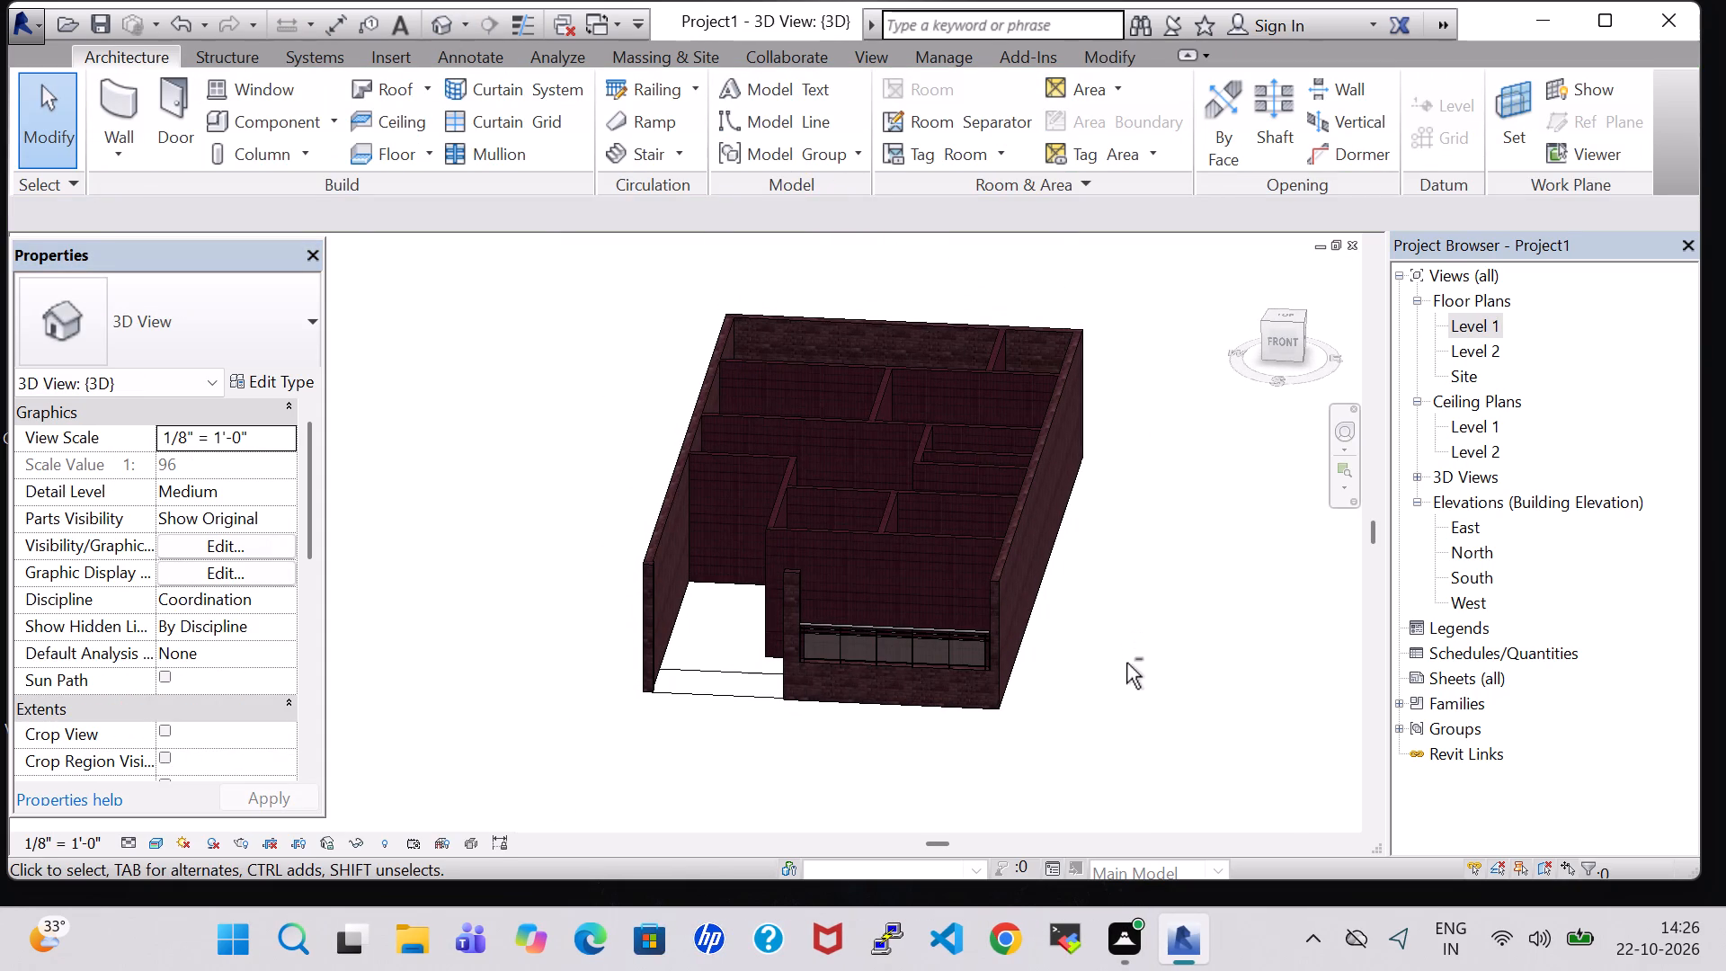
{"action": "middle_click_drag", "start_coordinate": [1098, 685], "coordinate": [1122, 696], "text": "shift"}
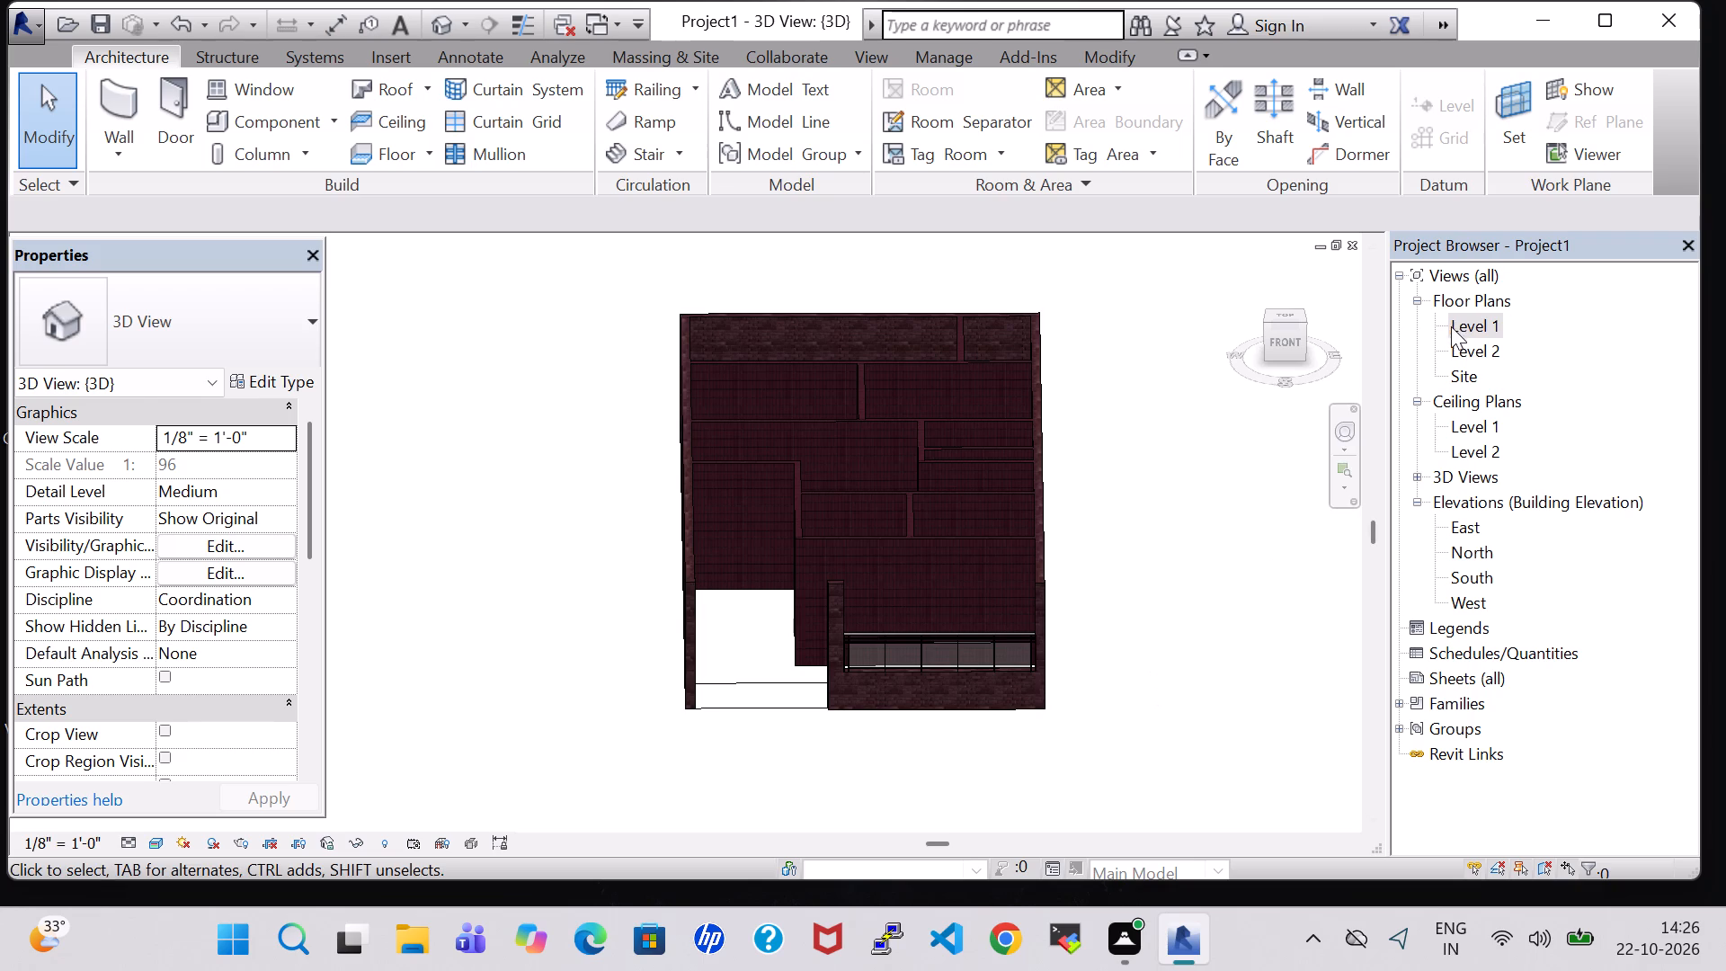
{"action": "double_click", "coordinate": [1477, 327]}
{"action": "scroll", "coordinate": [0, 187], "scroll_direction": "down", "scroll_amount": 2}
{"action": "scroll", "coordinate": [1025, 702], "scroll_direction": "down", "scroll_amount": 3}
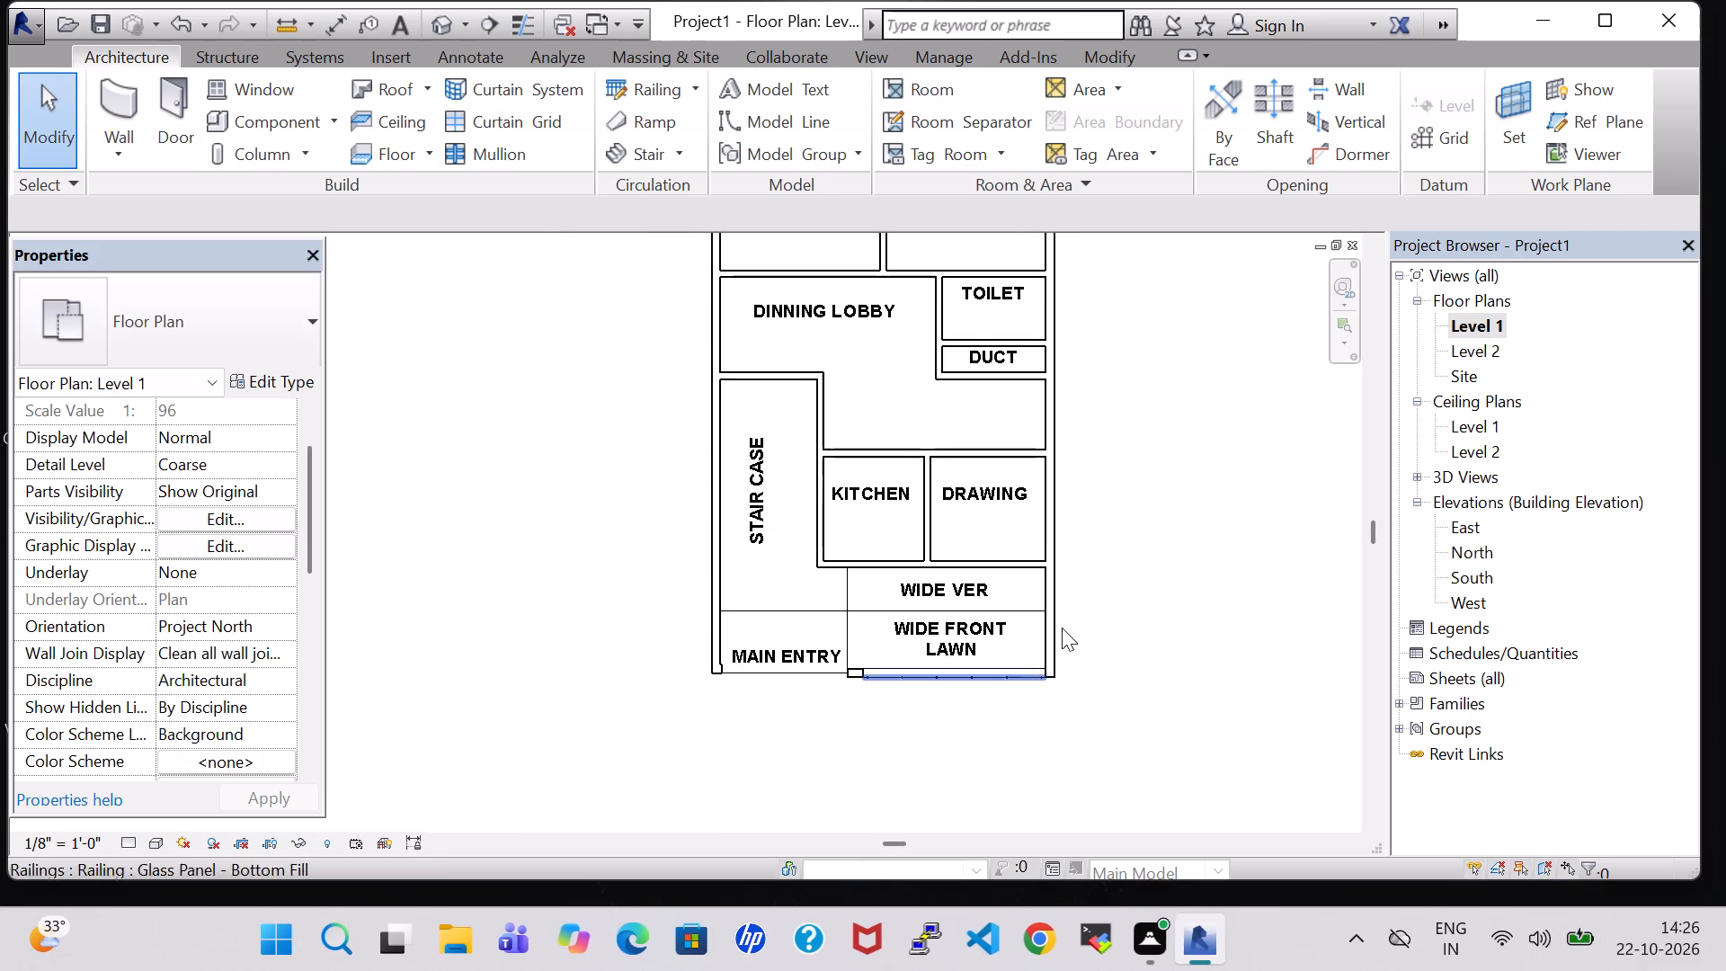
{"action": "middle_click_drag", "start_coordinate": [1118, 408], "coordinate": [1039, 501]}
{"action": "scroll", "coordinate": [1032, 509], "scroll_direction": "down", "scroll_amount": 2}
{"action": "middle_click_drag", "start_coordinate": [1199, 428], "coordinate": [1159, 489]}
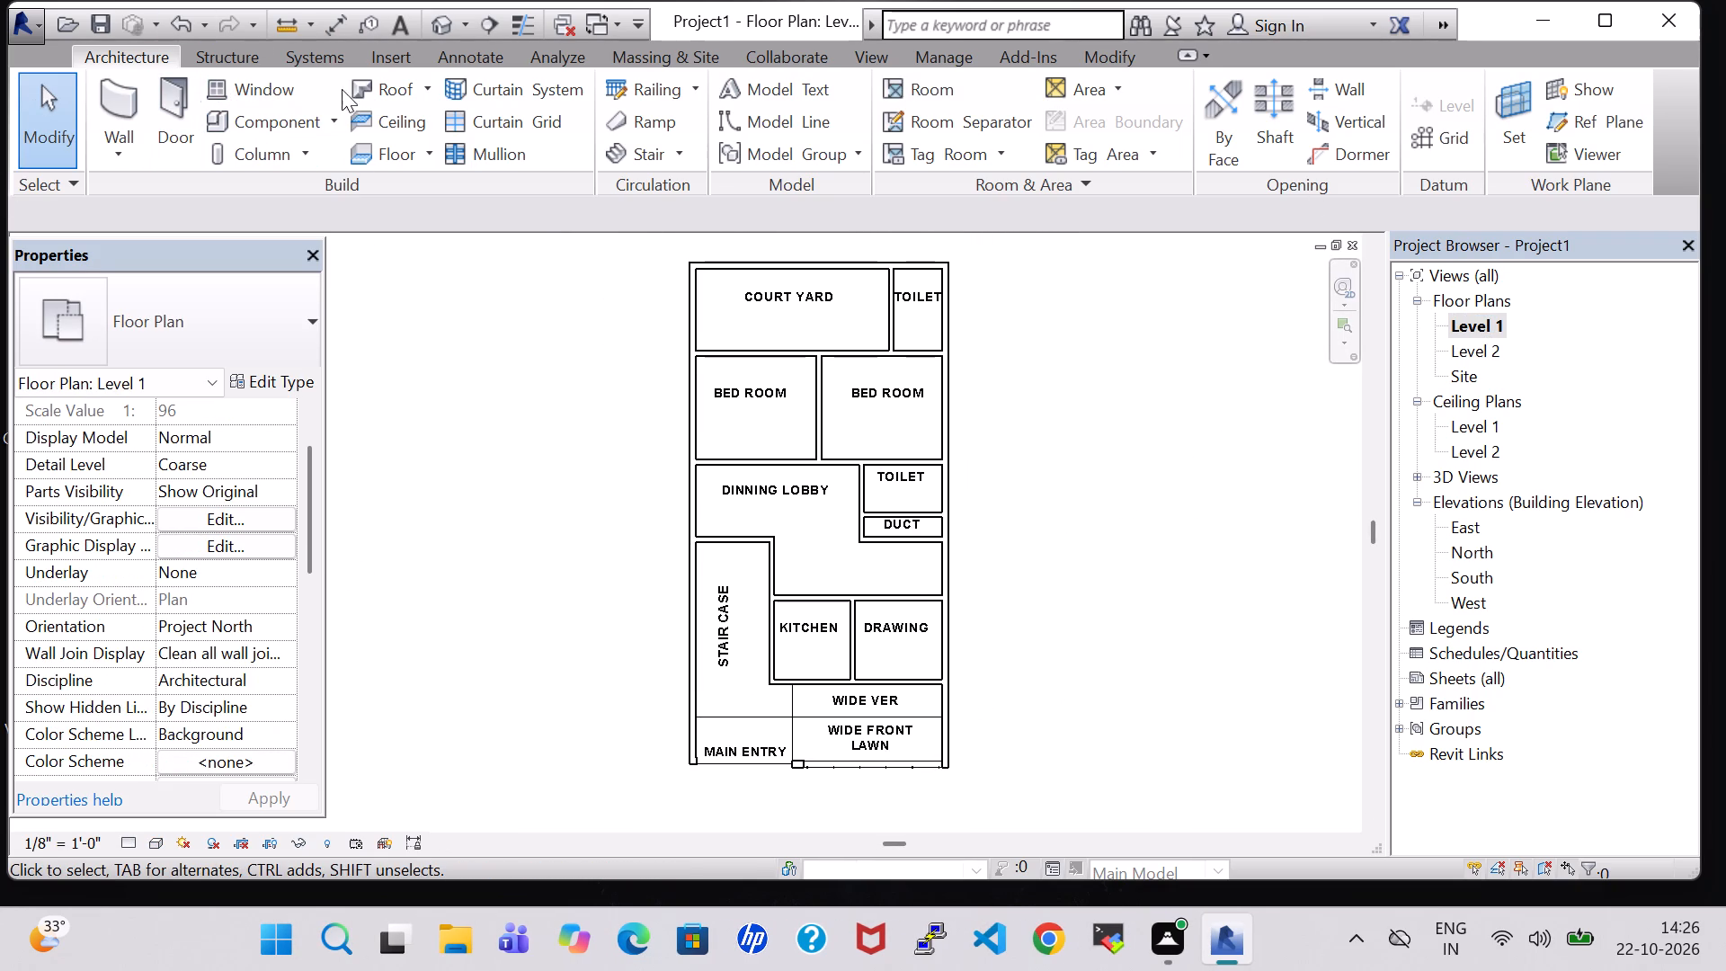
Start a Generic - 12" floor on Level 1 and trace its boundary along the building's north, east and front outer edges.
{"action": "left_click", "coordinate": [379, 155]}
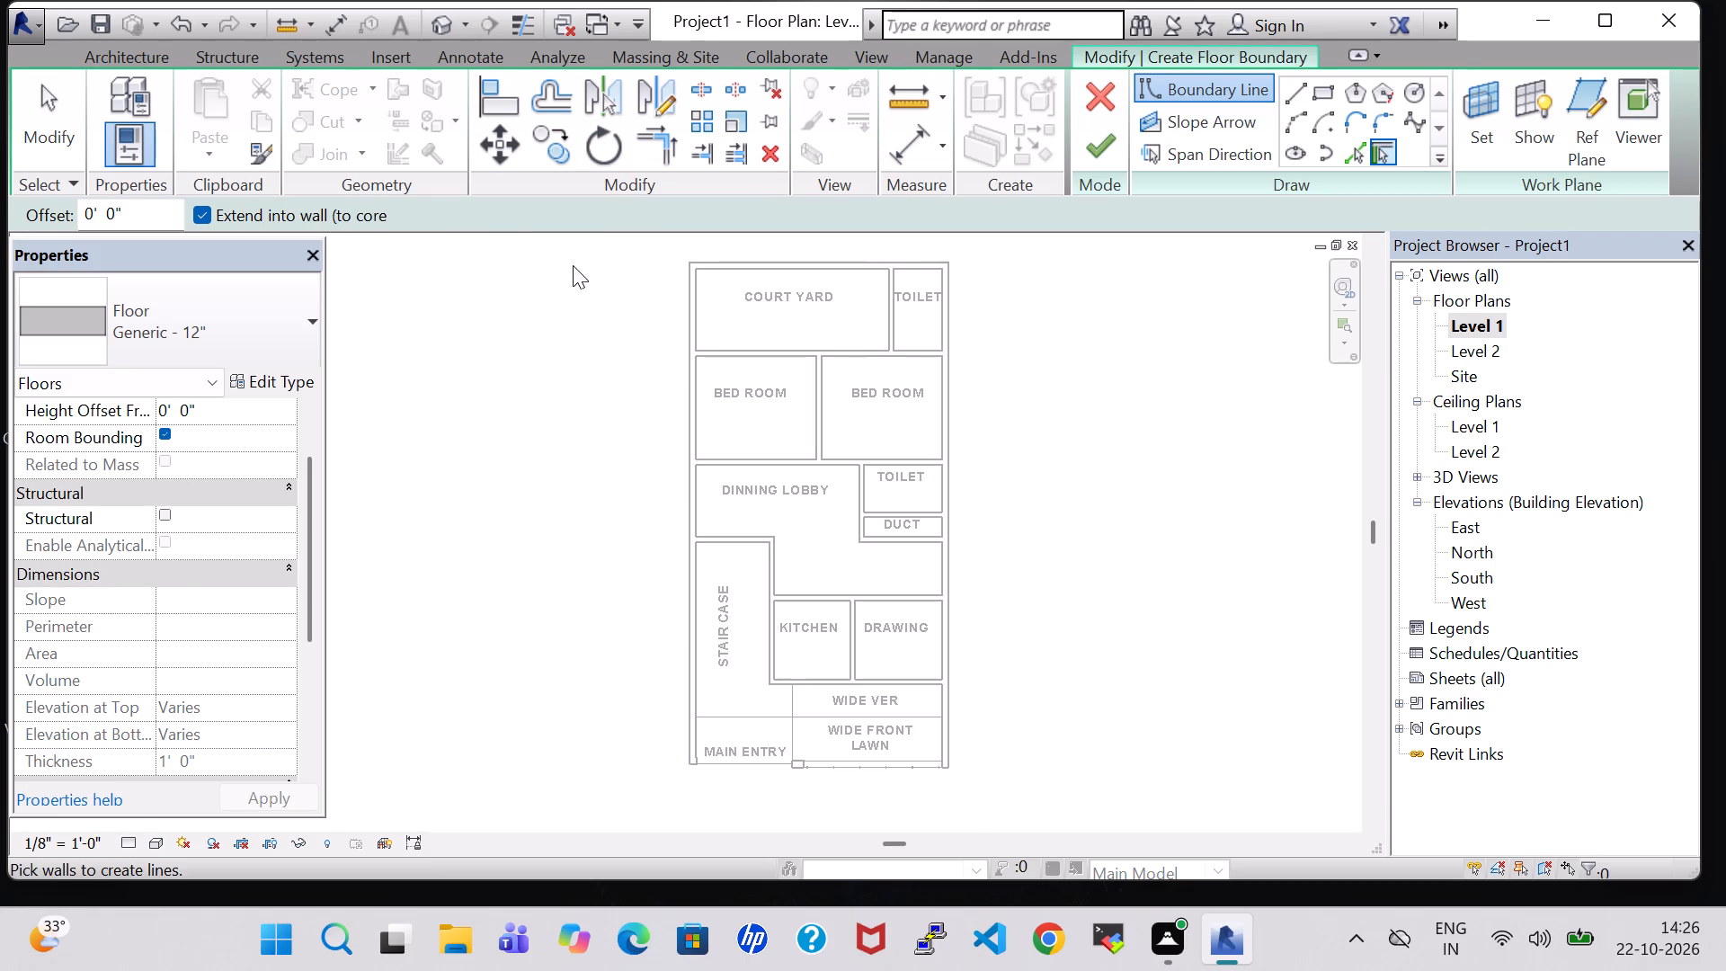
{"action": "scroll", "coordinate": [573, 265], "scroll_direction": "up", "scroll_amount": 3}
{"action": "left_click", "coordinate": [1305, 98]}
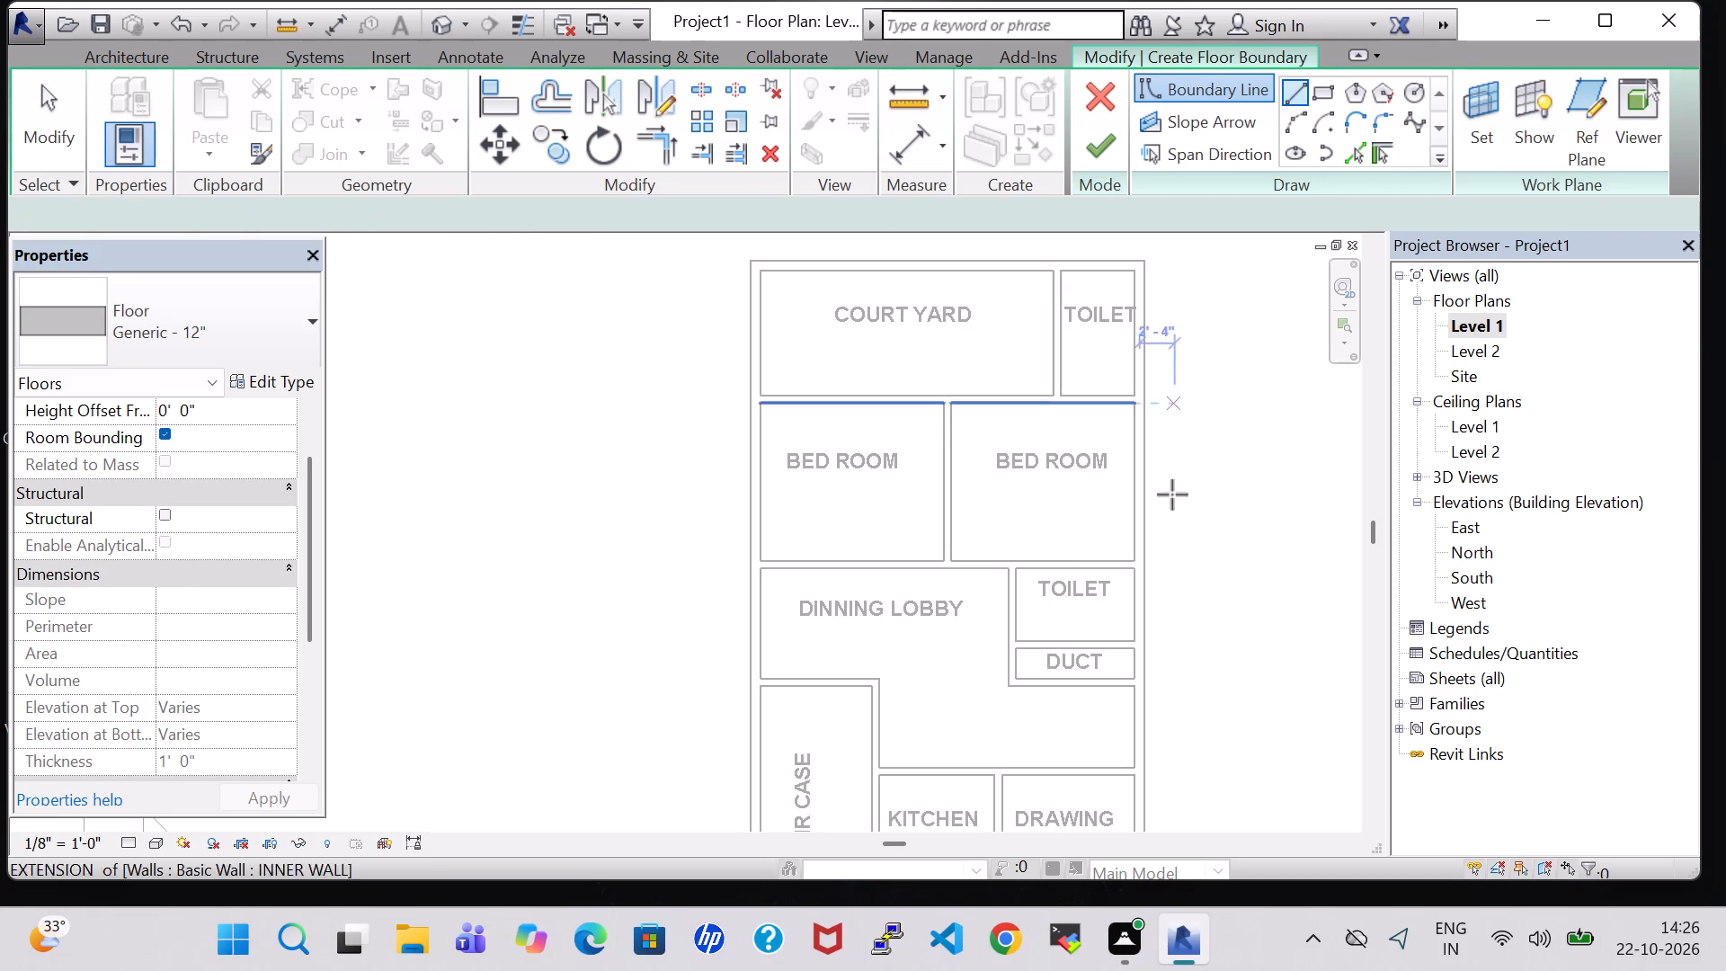
{"action": "scroll", "coordinate": [1172, 504], "scroll_direction": "down", "scroll_amount": 1}
{"action": "middle_click_drag", "start_coordinate": [1172, 504], "coordinate": [1037, 468]}
{"action": "scroll", "coordinate": [1037, 468], "scroll_direction": "down", "scroll_amount": 1}
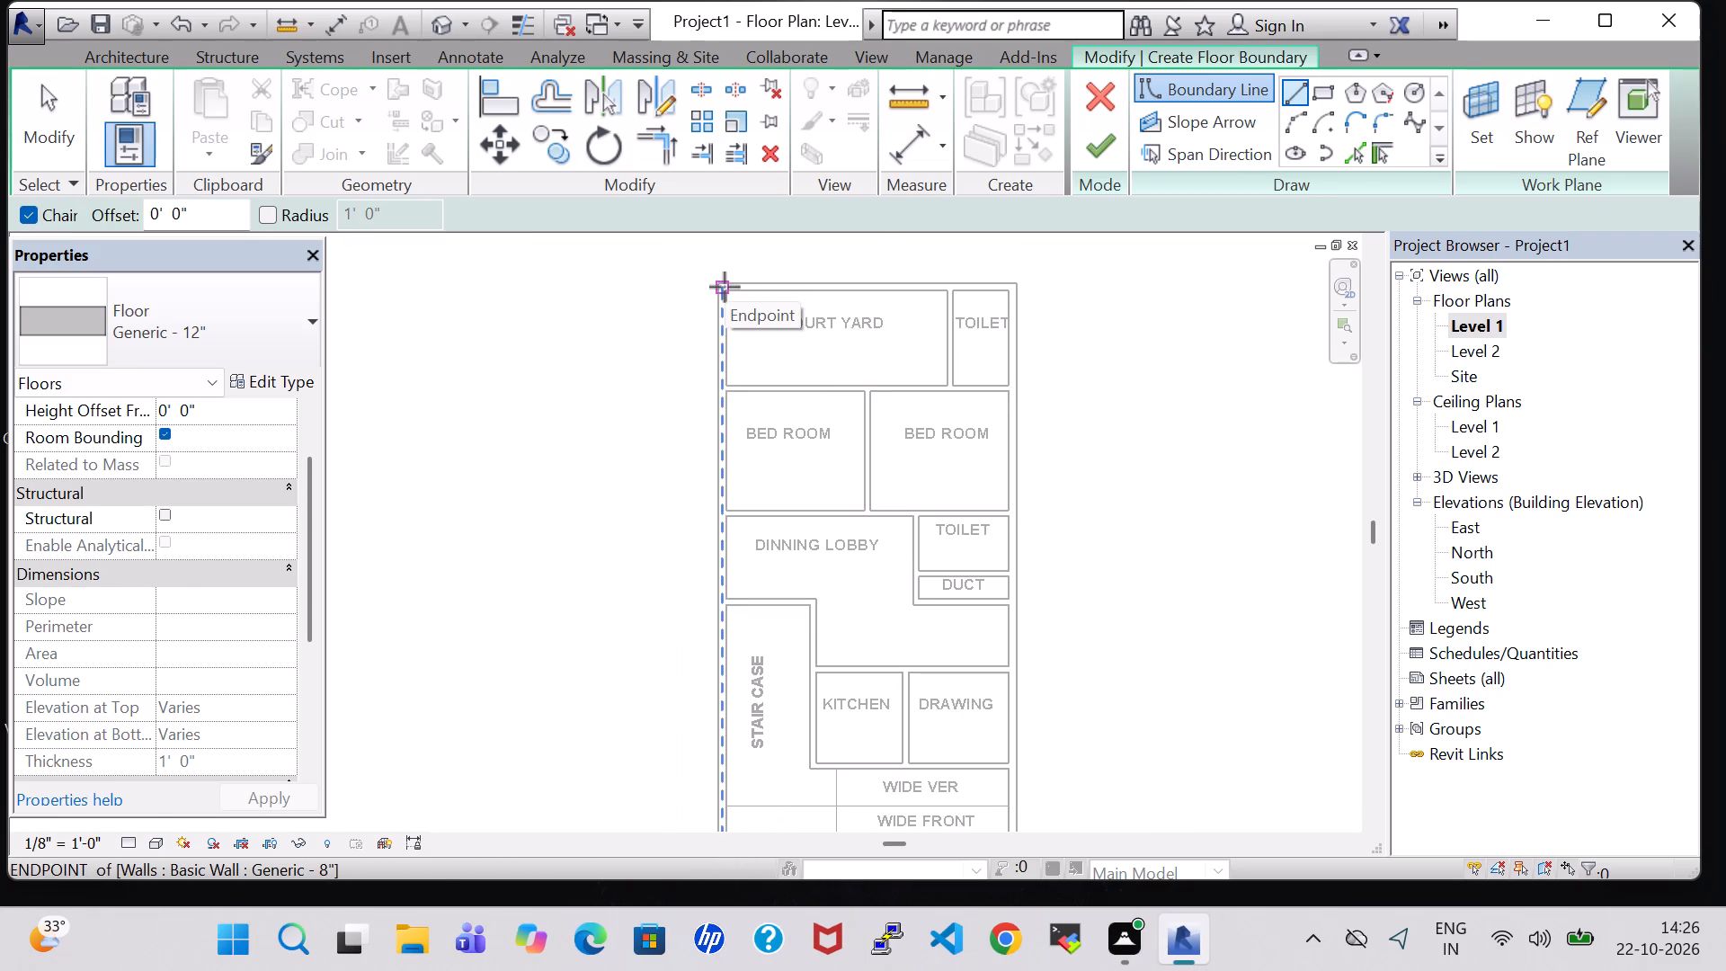
{"action": "scroll", "coordinate": [725, 287], "scroll_direction": "up", "scroll_amount": 3}
{"action": "left_click", "coordinate": [715, 283]}
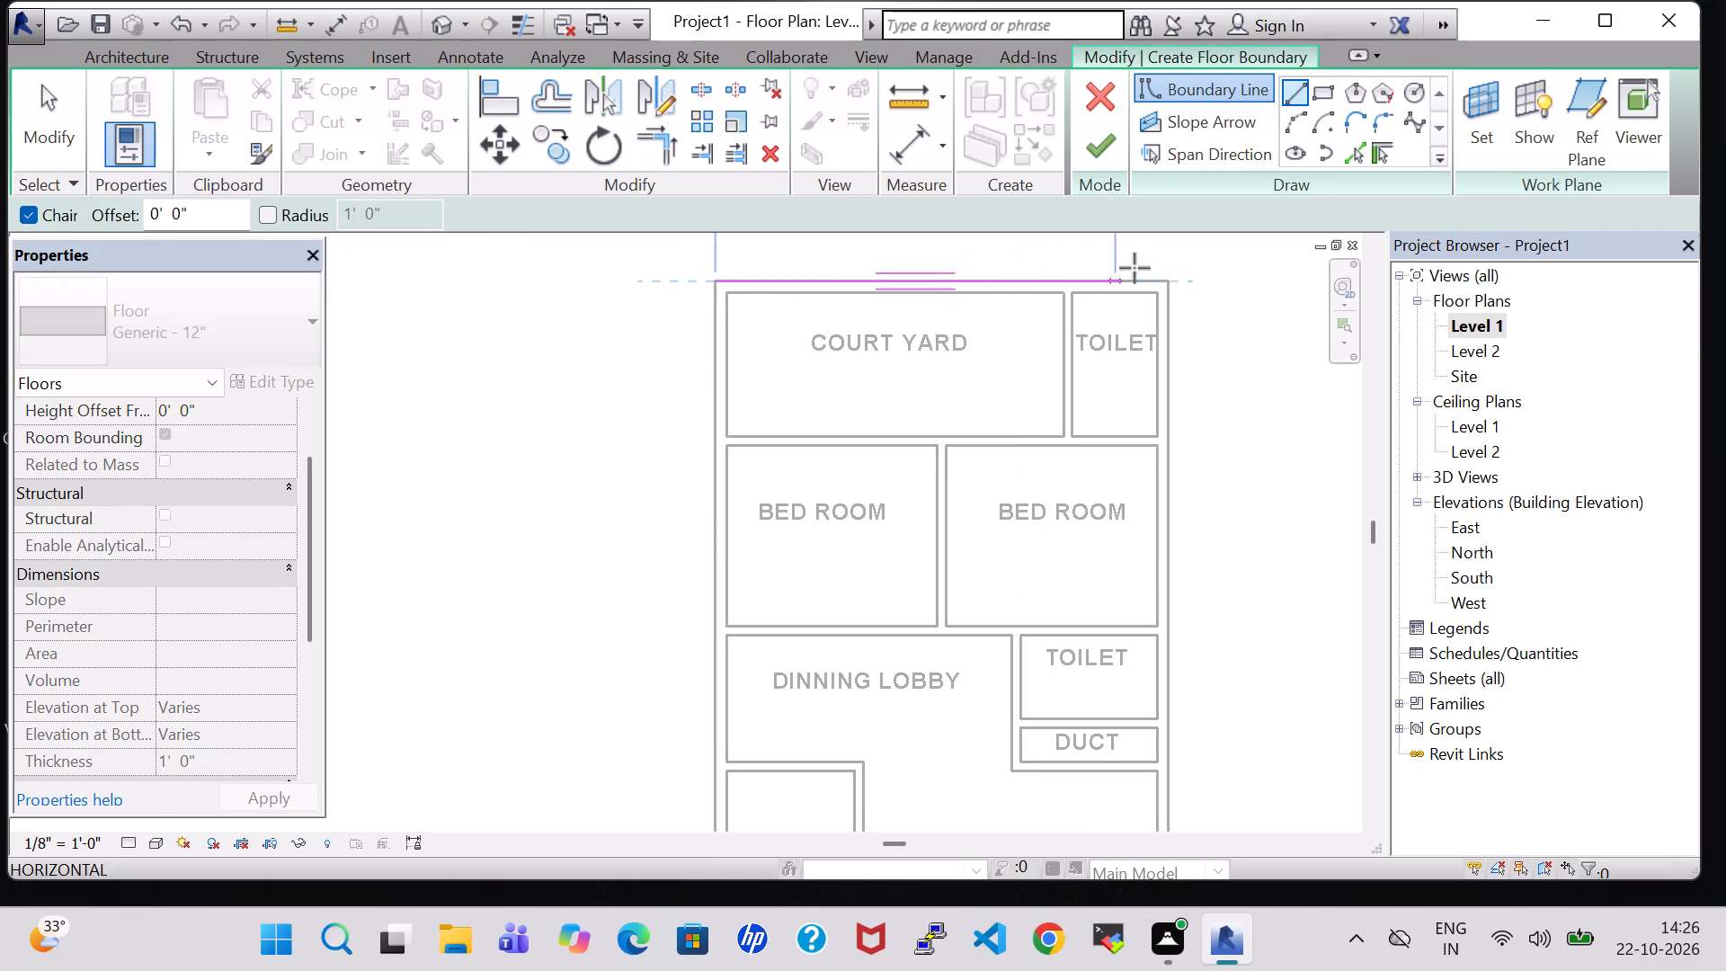
{"action": "left_click", "coordinate": [1161, 277]}
{"action": "middle_click_drag", "start_coordinate": [1179, 629], "coordinate": [1080, 448]}
{"action": "scroll", "coordinate": [1078, 450], "scroll_direction": "down", "scroll_amount": 2}
{"action": "middle_click_drag", "start_coordinate": [1067, 690], "coordinate": [1066, 454]}
{"action": "scroll", "coordinate": [1060, 566], "scroll_direction": "up", "scroll_amount": 4}
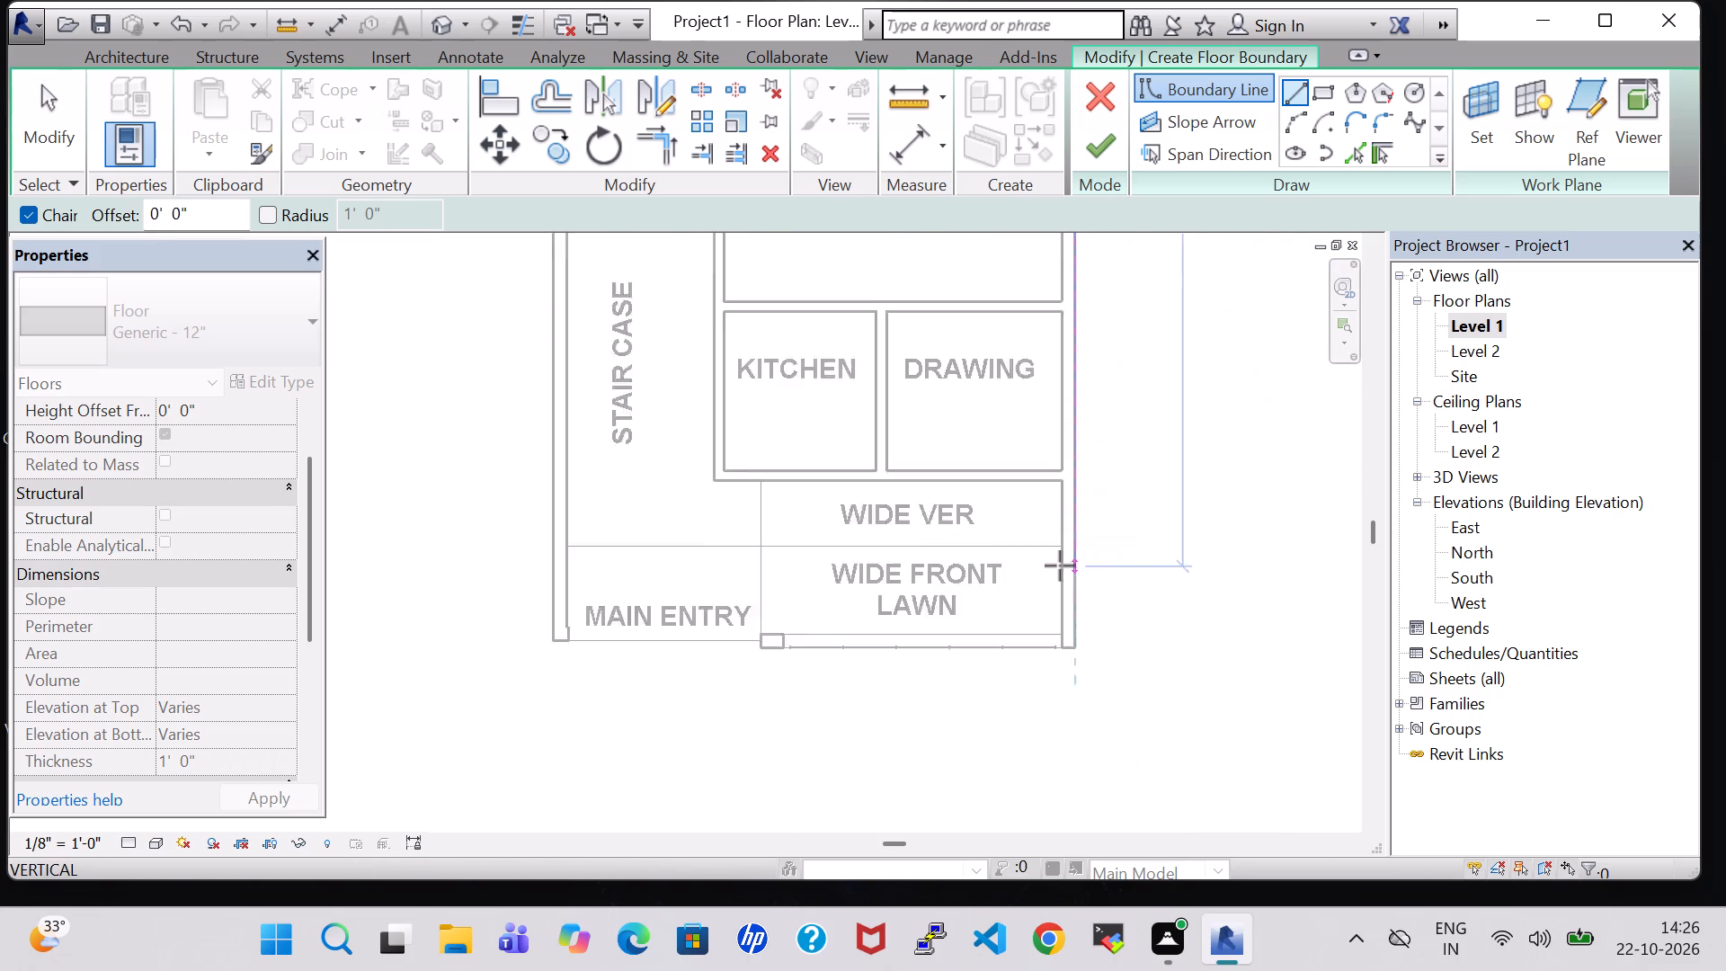
{"action": "left_click", "coordinate": [1074, 661]}
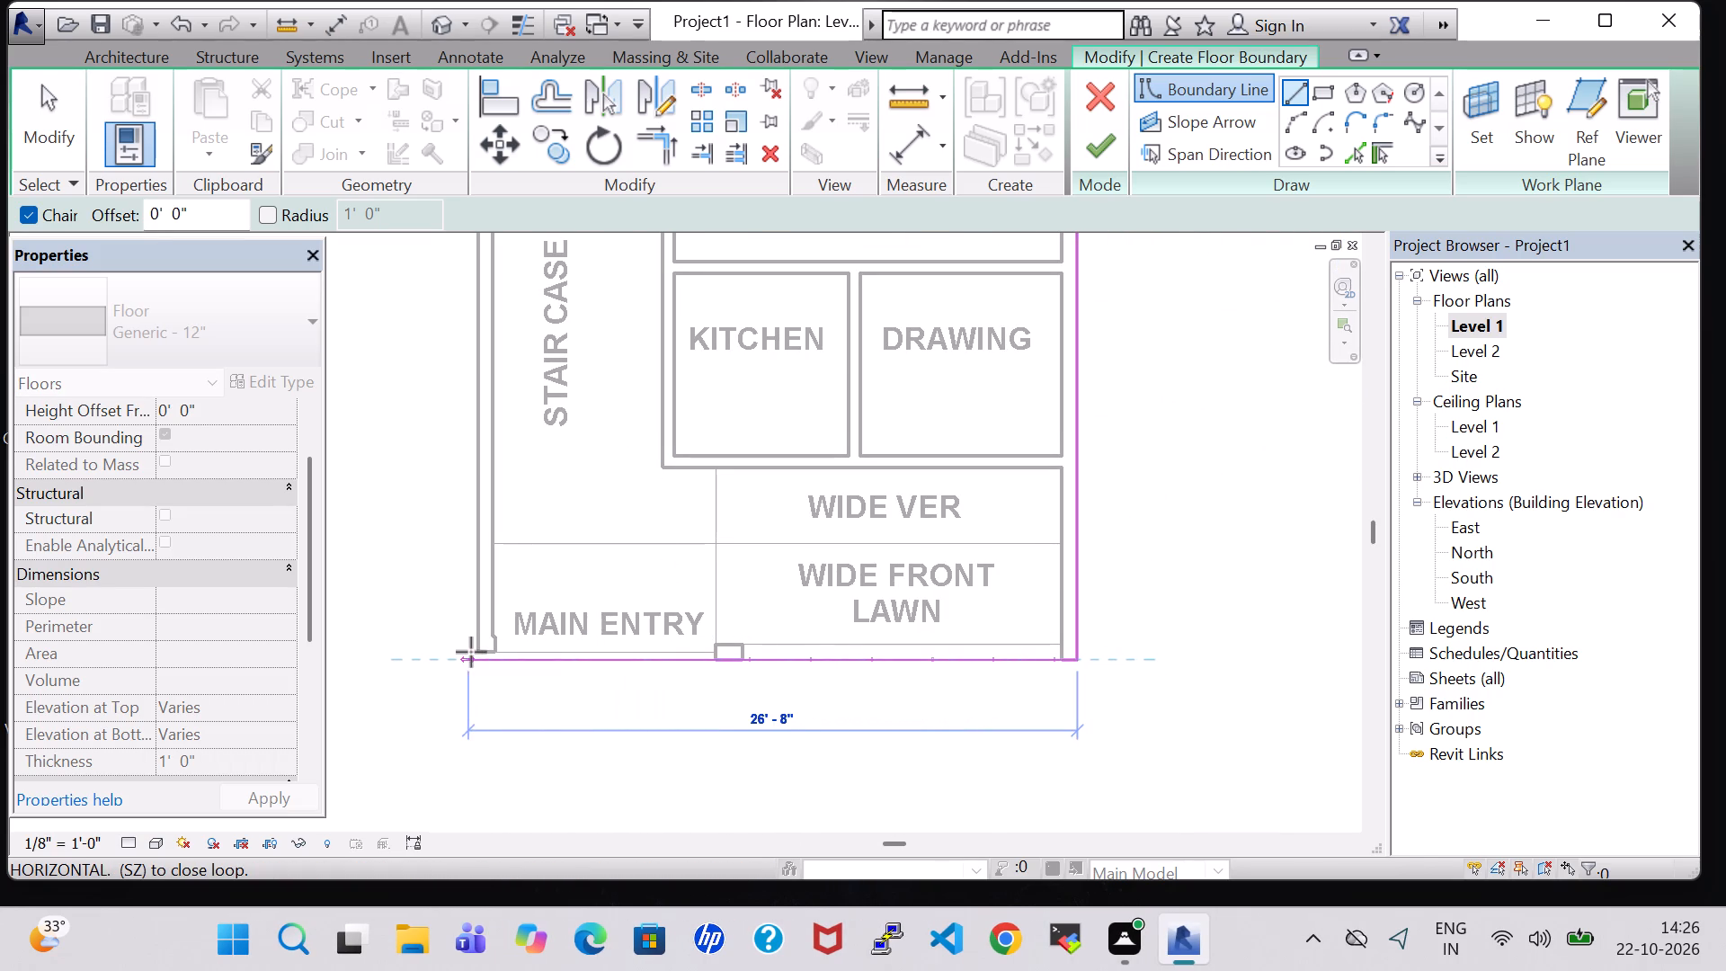
{"action": "scroll", "coordinate": [479, 650], "scroll_direction": "up", "scroll_amount": 4}
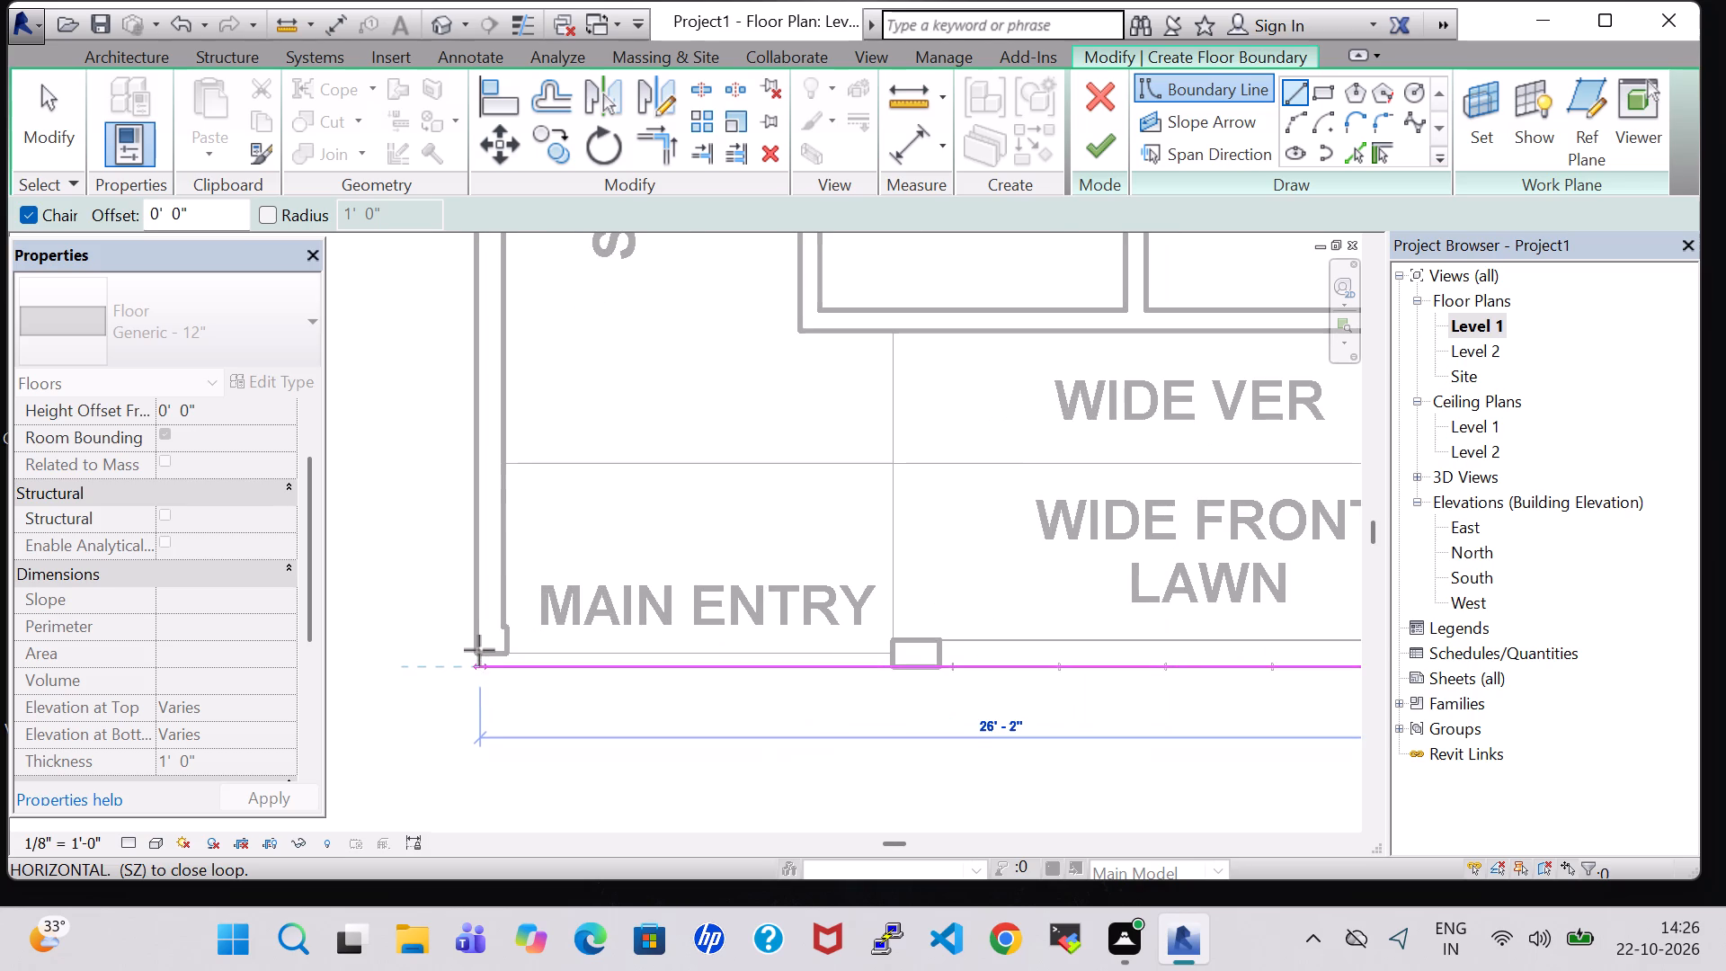
{"action": "left_click", "coordinate": [476, 669]}
Close the floor boundary along the west outer wall up to the courtyard corner and finish the floor.
{"action": "middle_click_drag", "start_coordinate": [483, 389], "coordinate": [483, 394]}
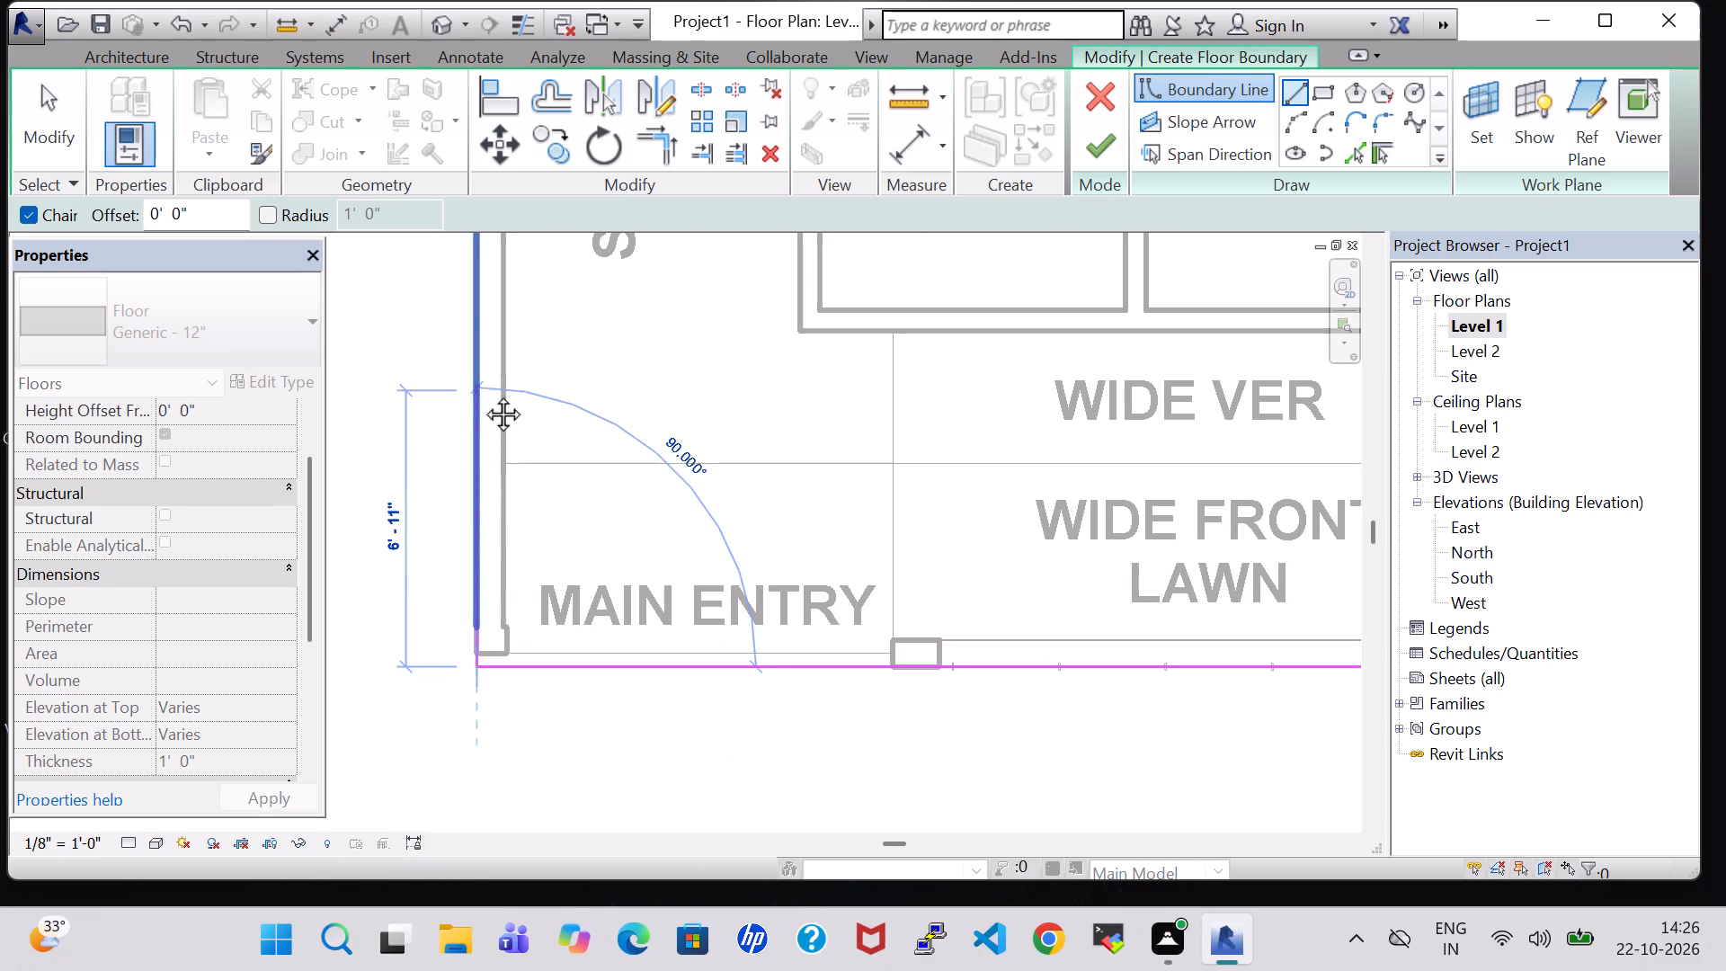
{"action": "middle_click_drag", "start_coordinate": [483, 394], "coordinate": [485, 541]}
{"action": "scroll", "coordinate": [485, 542], "scroll_direction": "down", "scroll_amount": 5}
{"action": "middle_click_drag", "start_coordinate": [488, 357], "coordinate": [487, 610]}
{"action": "scroll", "coordinate": [488, 370], "scroll_direction": "down", "scroll_amount": 1}
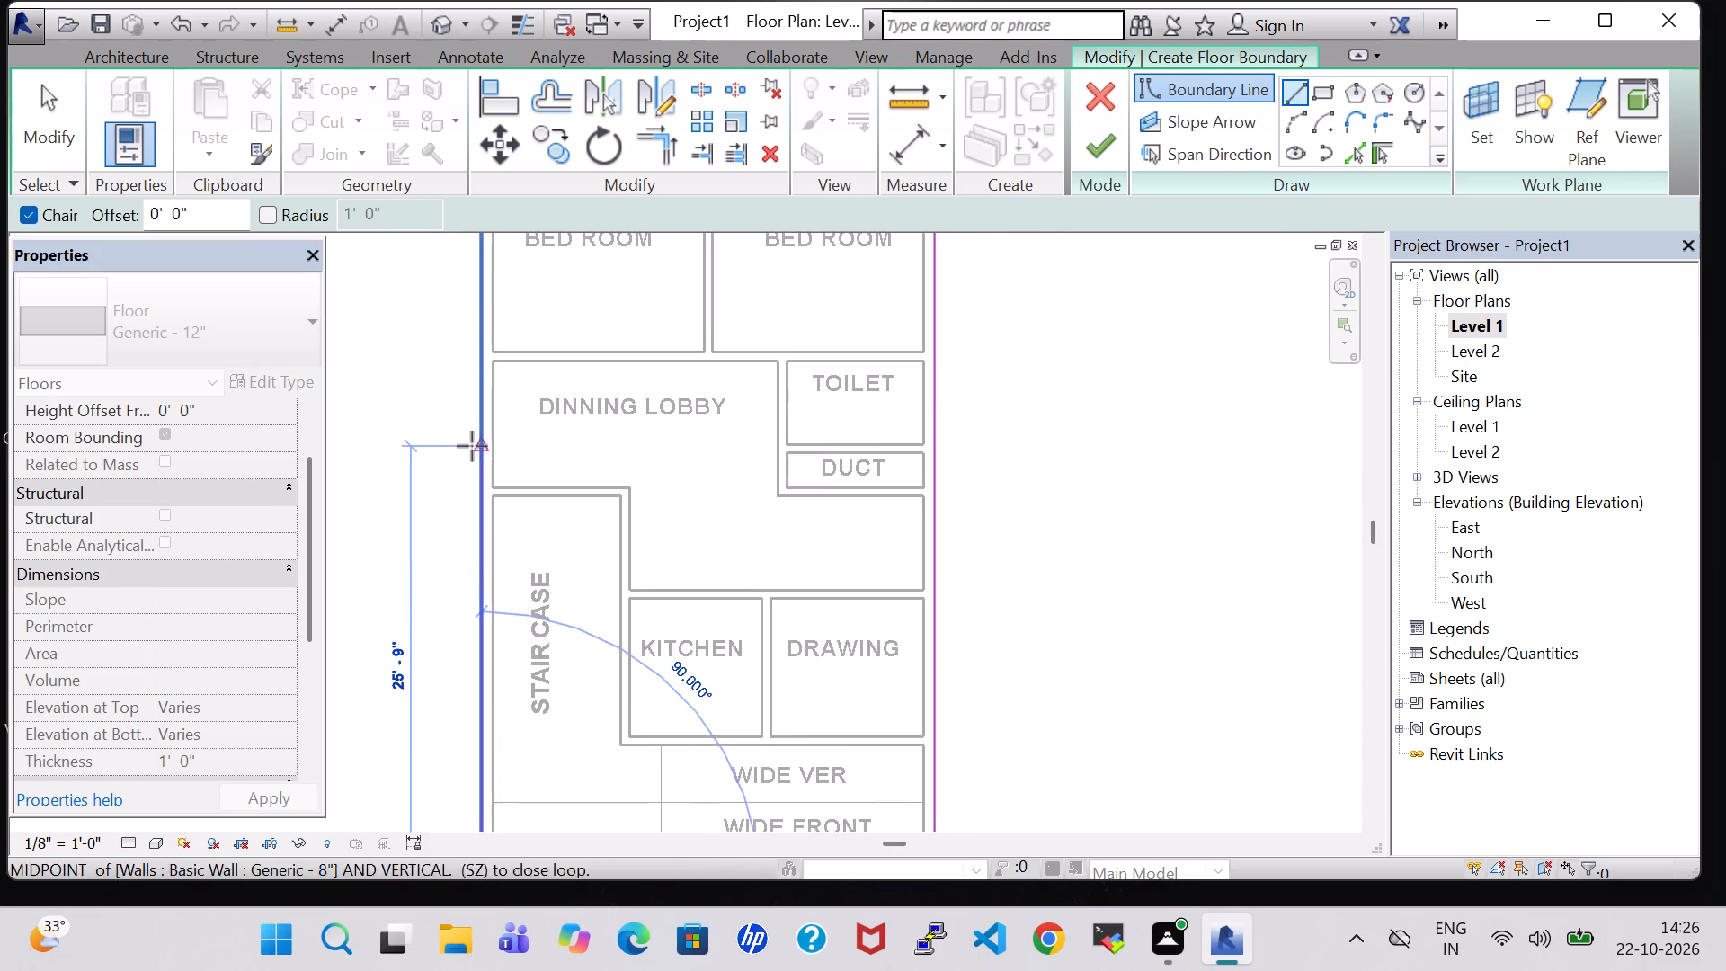
{"action": "middle_click_drag", "start_coordinate": [472, 434], "coordinate": [449, 717]}
{"action": "scroll", "coordinate": [451, 699], "scroll_direction": "down", "scroll_amount": 1}
{"action": "scroll", "coordinate": [460, 376], "scroll_direction": "up", "scroll_amount": 2}
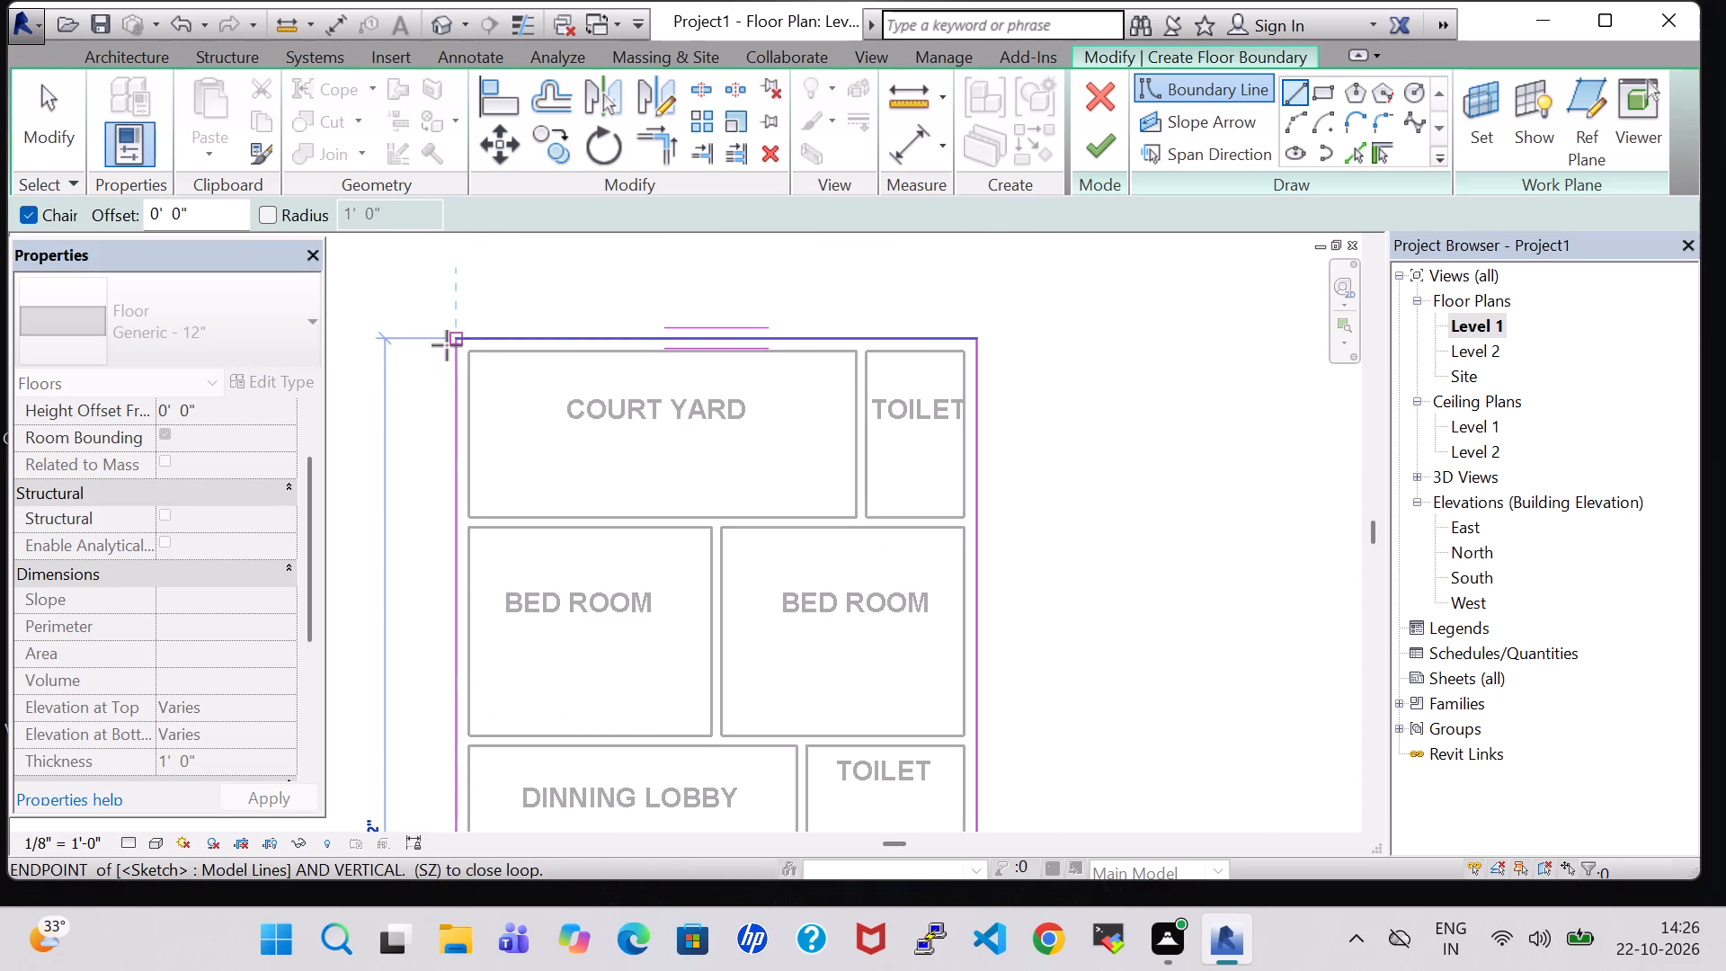
{"action": "left_click", "coordinate": [447, 345]}
{"action": "left_click", "coordinate": [1090, 168]}
{"action": "left_click", "coordinate": [1123, 130]}
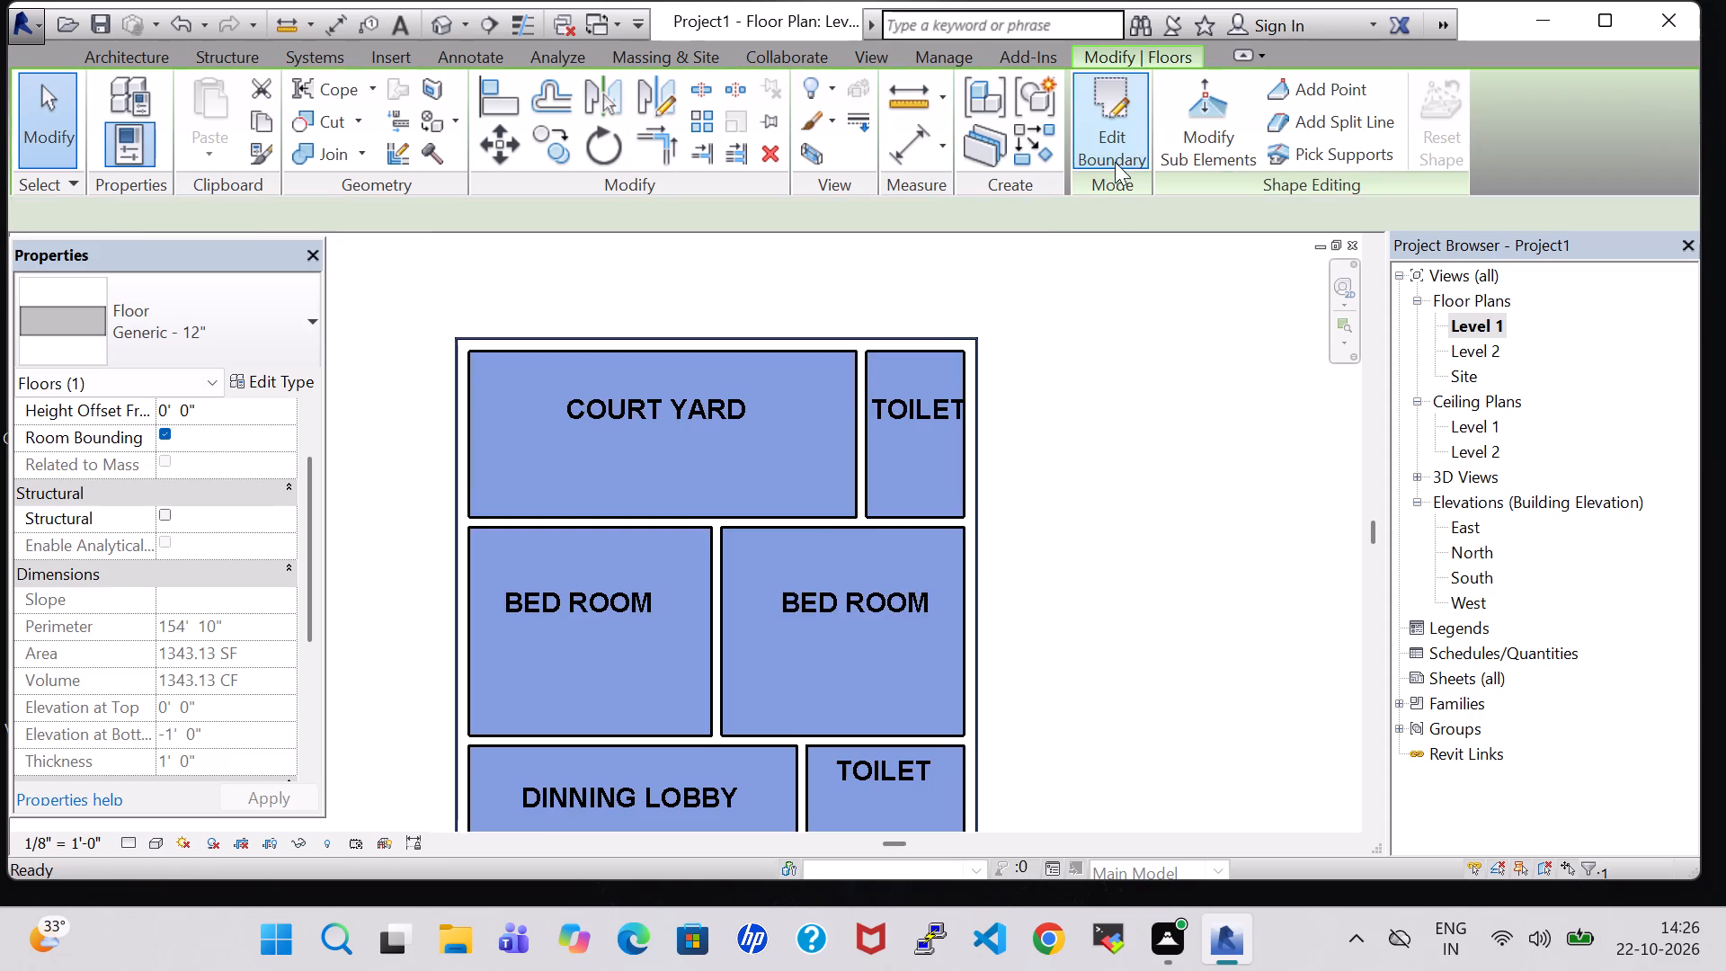
{"action": "scroll", "coordinate": [958, 613], "scroll_direction": "down", "scroll_amount": 4}
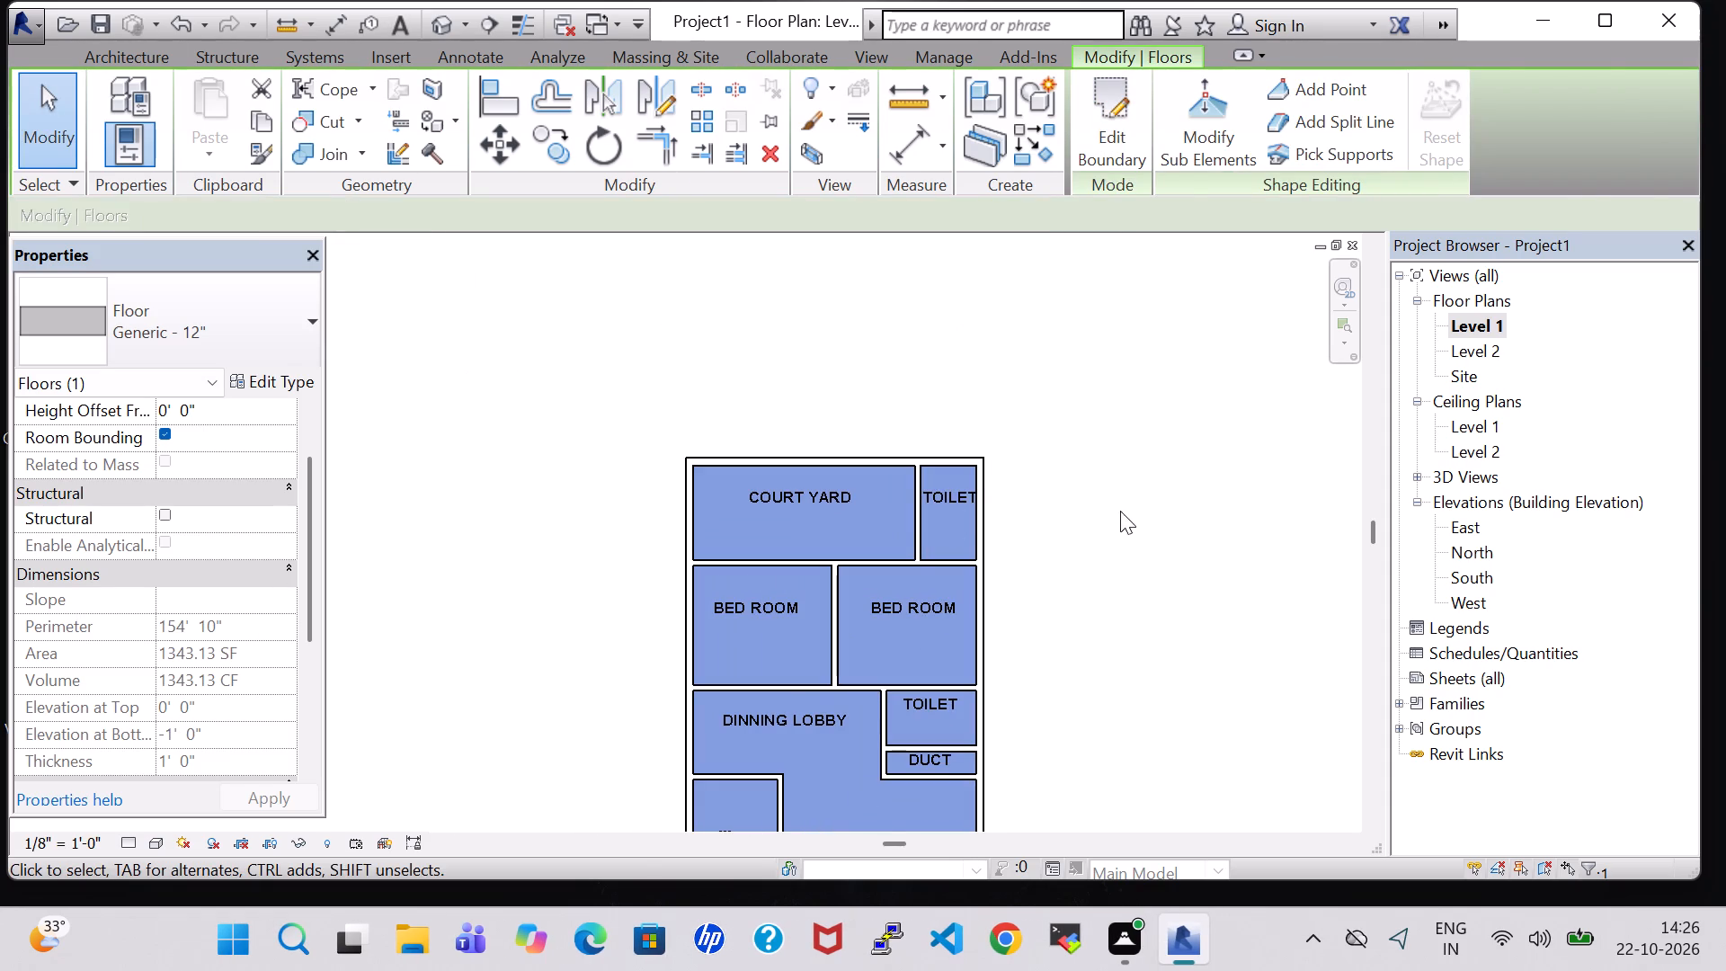
{"action": "left_click", "coordinate": [1155, 511]}
Check the new floor in 3D, and examine the Level 1 floor plan down to the main entry corner.
{"action": "left_click", "coordinate": [451, 19]}
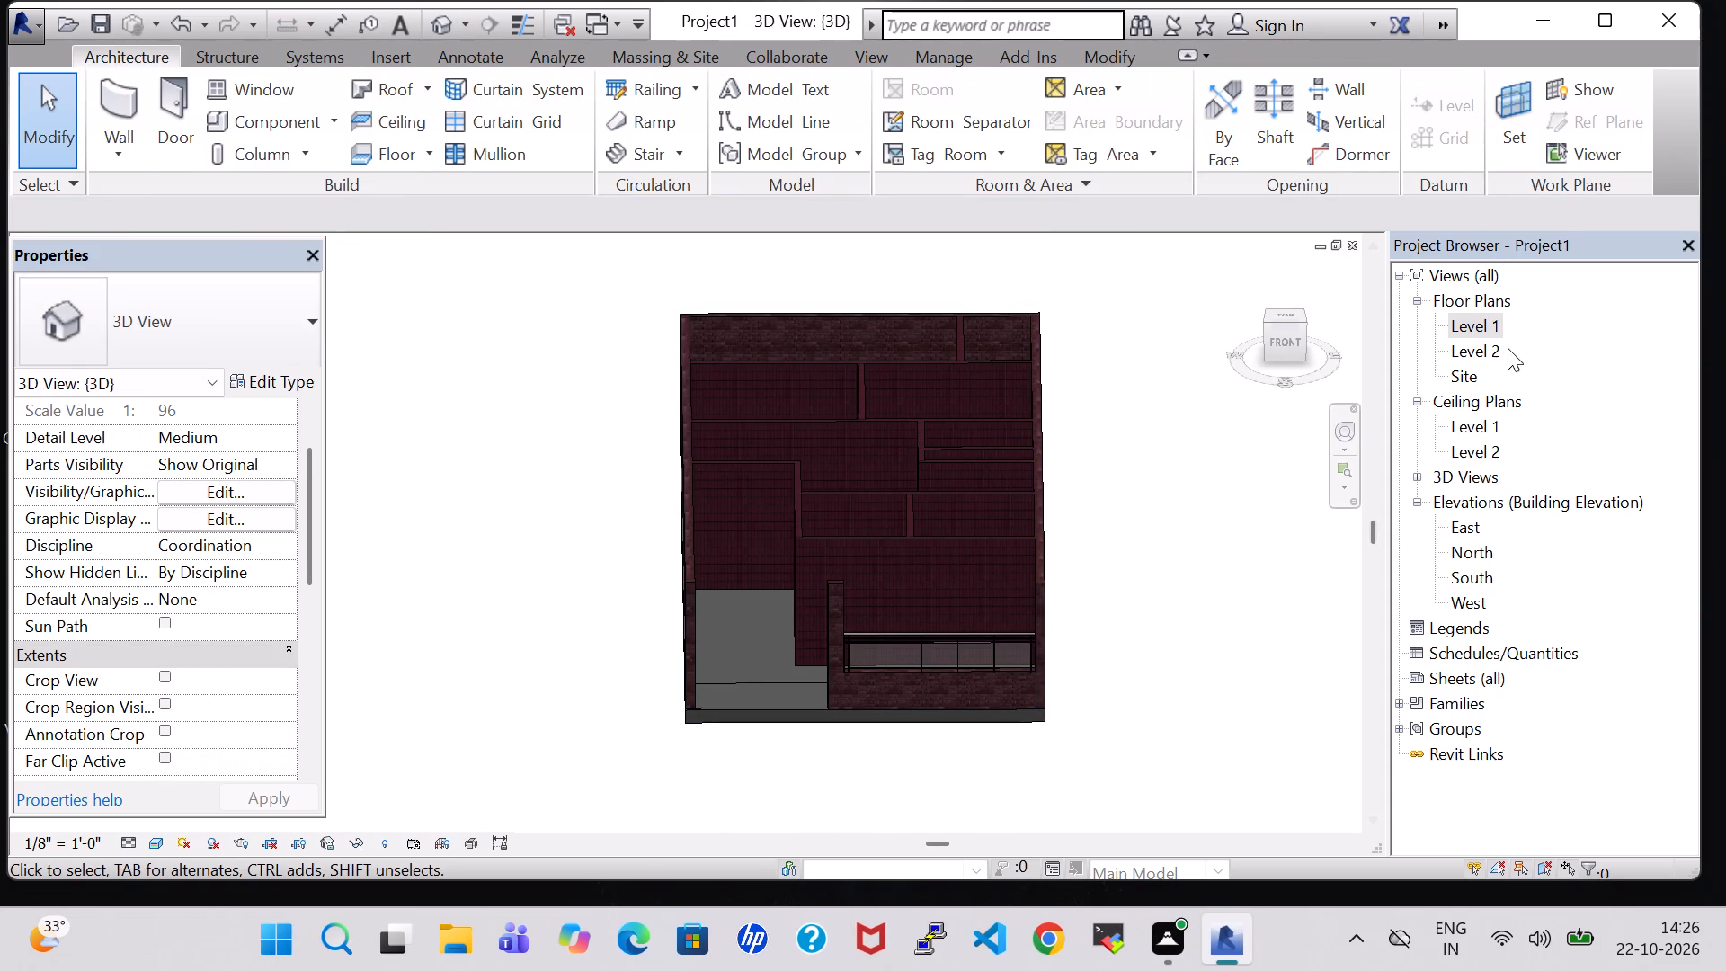
{"action": "double_click", "coordinate": [1469, 334]}
{"action": "scroll", "coordinate": [520, 778], "scroll_direction": "down", "scroll_amount": 5}
{"action": "scroll", "coordinate": [716, 727], "scroll_direction": "down", "scroll_amount": 1}
{"action": "middle_click", "coordinate": [770, 710]}
{"action": "middle_click_drag", "start_coordinate": [789, 638], "coordinate": [832, 556]}
{"action": "scroll", "coordinate": [834, 655], "scroll_direction": "up", "scroll_amount": 4}
{"action": "middle_click_drag", "start_coordinate": [834, 657], "coordinate": [911, 558]}
{"action": "middle_click_drag", "start_coordinate": [952, 537], "coordinate": [1026, 517]}
{"action": "scroll", "coordinate": [1016, 522], "scroll_direction": "up", "scroll_amount": 5}
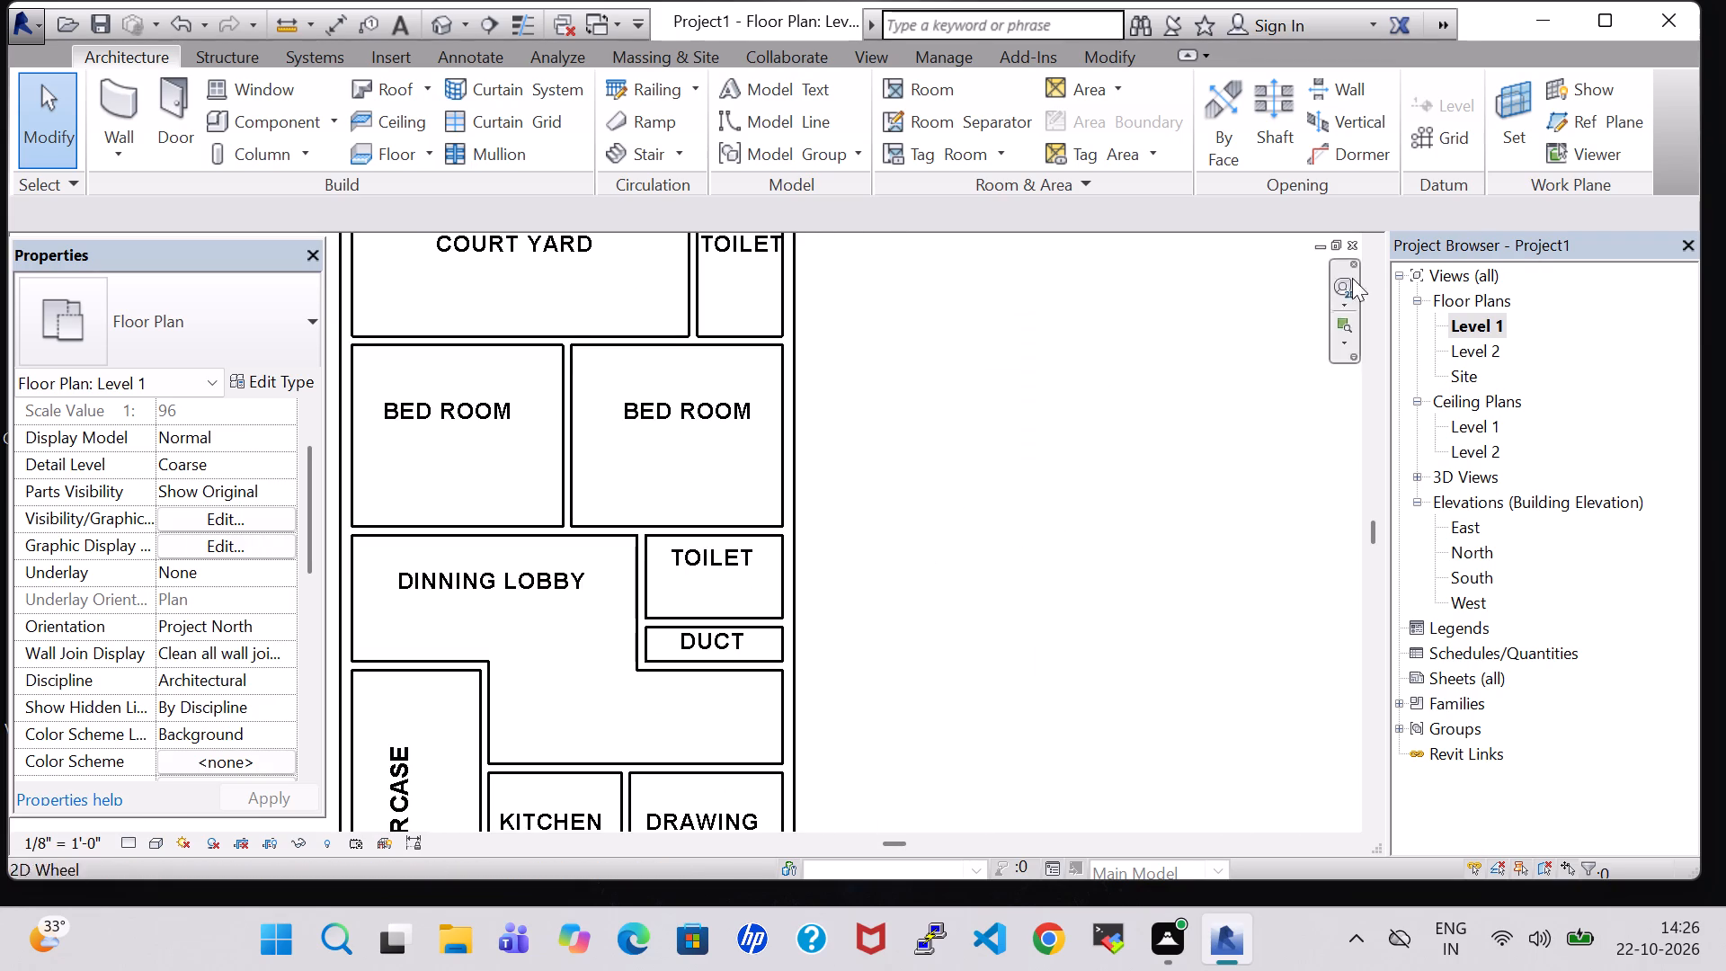
{"action": "middle_click_drag", "start_coordinate": [827, 601], "coordinate": [1031, 497]}
{"action": "middle_click_drag", "start_coordinate": [1120, 440], "coordinate": [1154, 418]}
{"action": "middle_click_drag", "start_coordinate": [1236, 358], "coordinate": [1247, 351]}
{"action": "middle_click_drag", "start_coordinate": [1264, 334], "coordinate": [1285, 308]}
{"action": "middle_click_drag", "start_coordinate": [1133, 789], "coordinate": [1136, 575]}
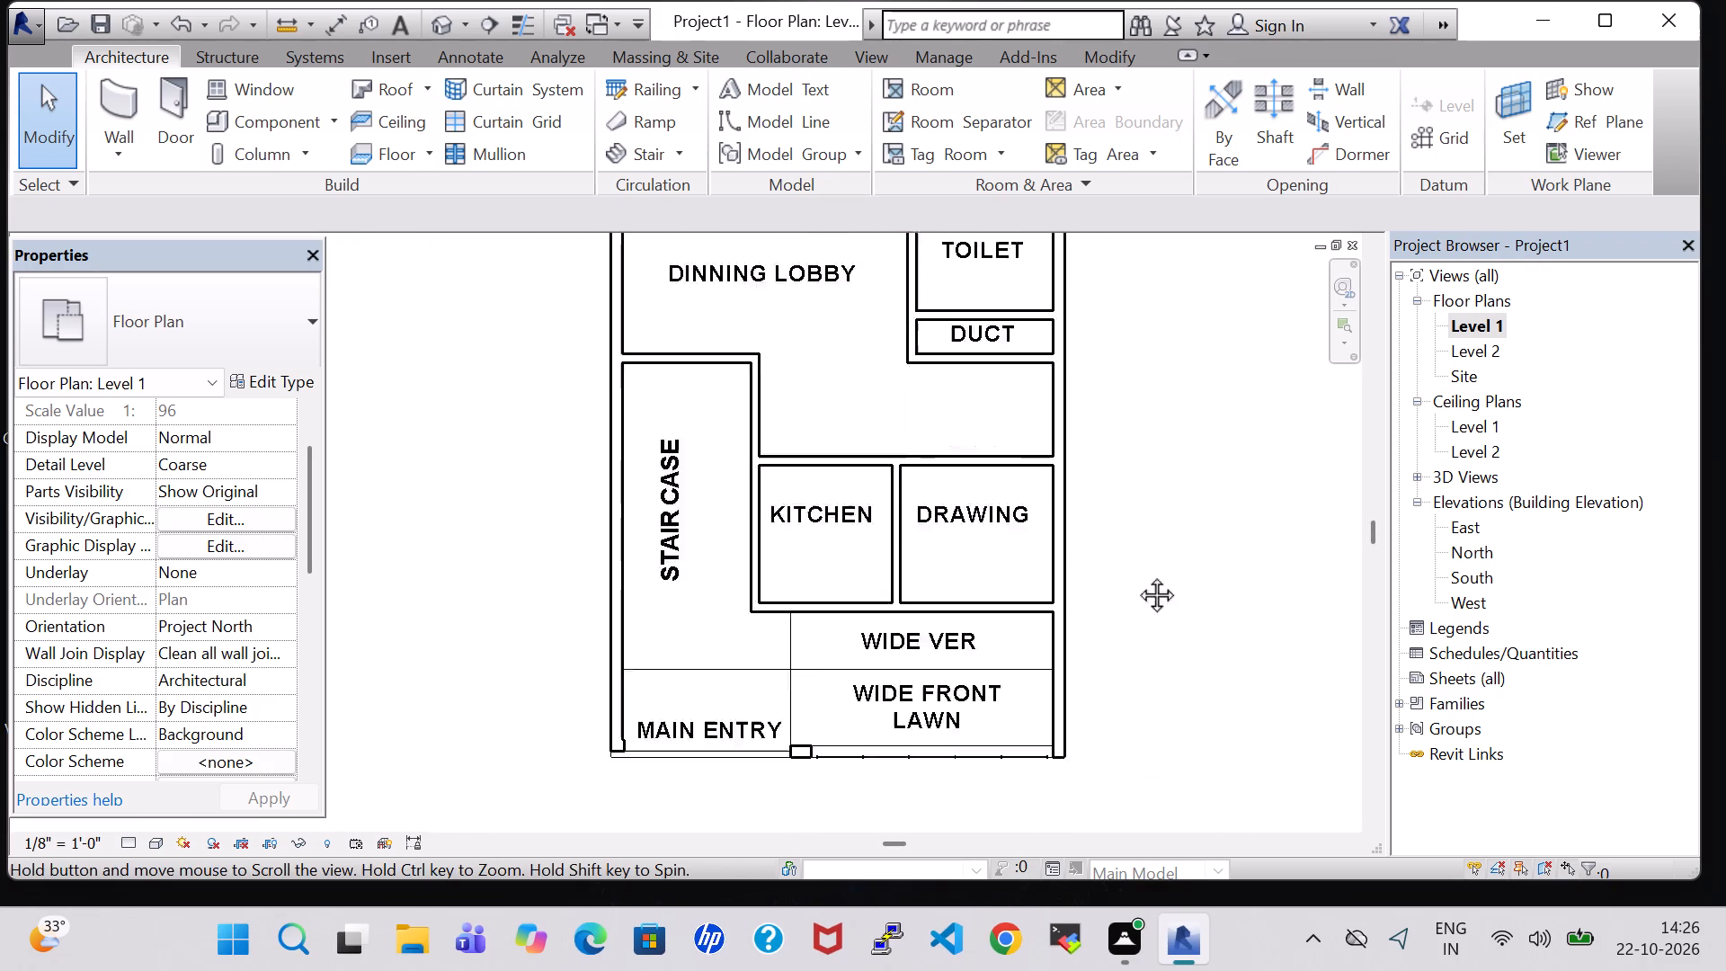
{"action": "middle_click_drag", "start_coordinate": [1136, 575], "coordinate": [1160, 457]}
{"action": "scroll", "coordinate": [855, 618], "scroll_direction": "up", "scroll_amount": 4}
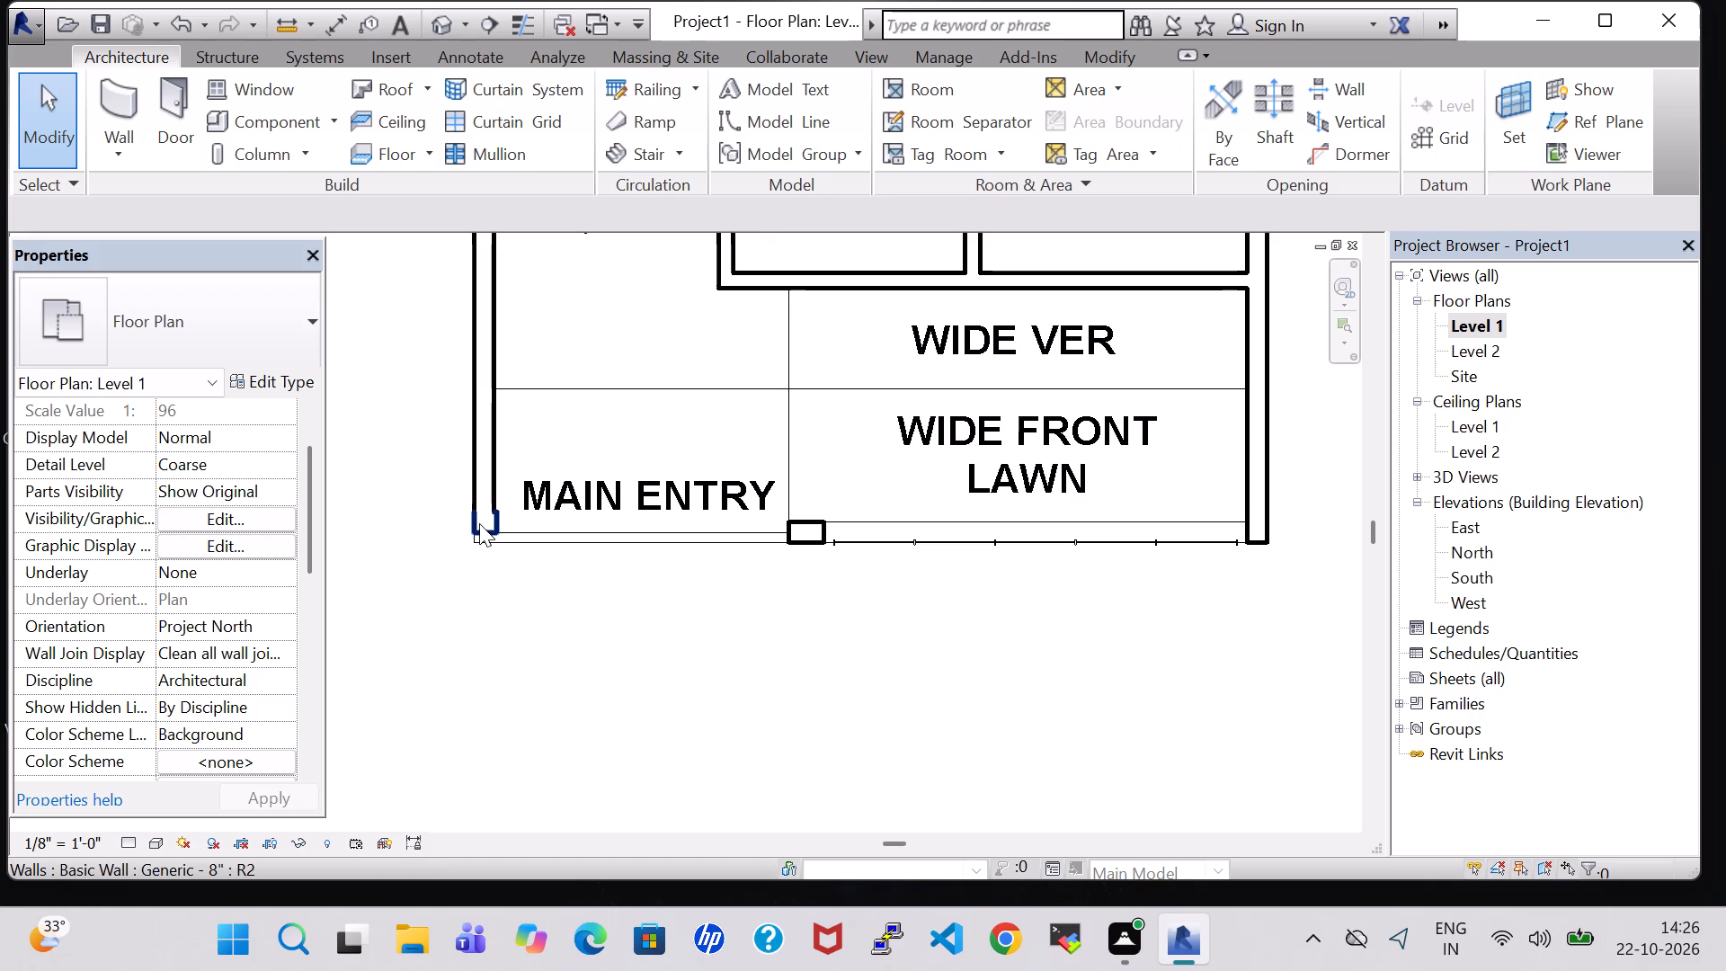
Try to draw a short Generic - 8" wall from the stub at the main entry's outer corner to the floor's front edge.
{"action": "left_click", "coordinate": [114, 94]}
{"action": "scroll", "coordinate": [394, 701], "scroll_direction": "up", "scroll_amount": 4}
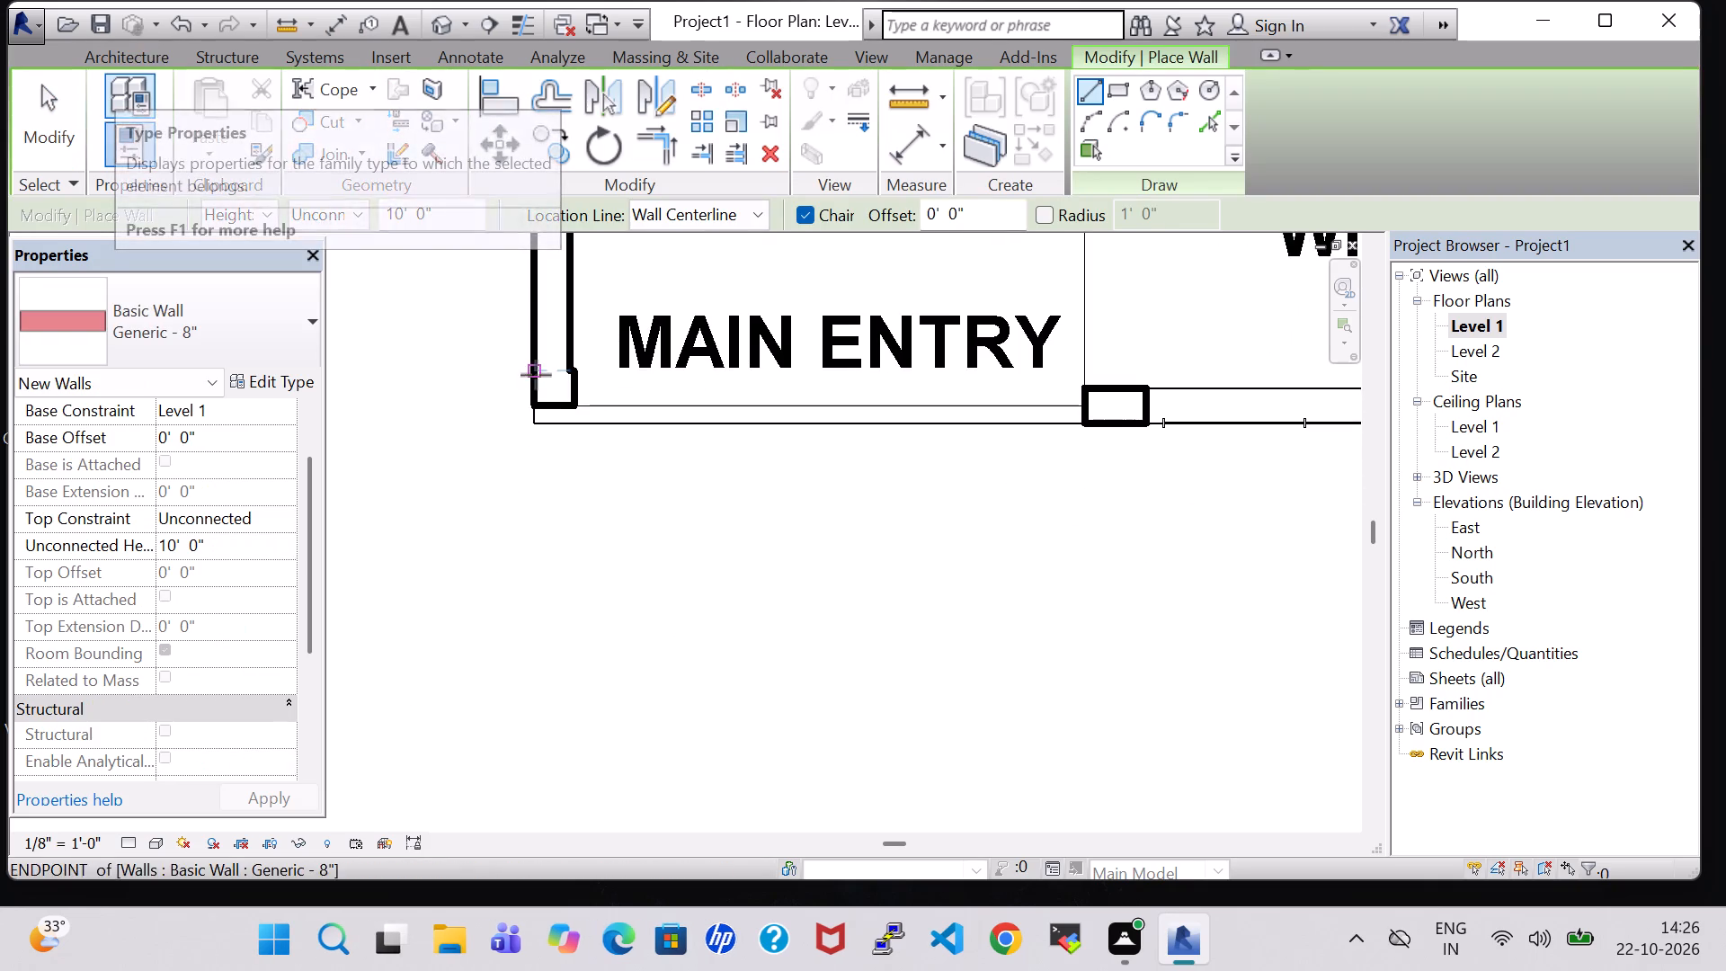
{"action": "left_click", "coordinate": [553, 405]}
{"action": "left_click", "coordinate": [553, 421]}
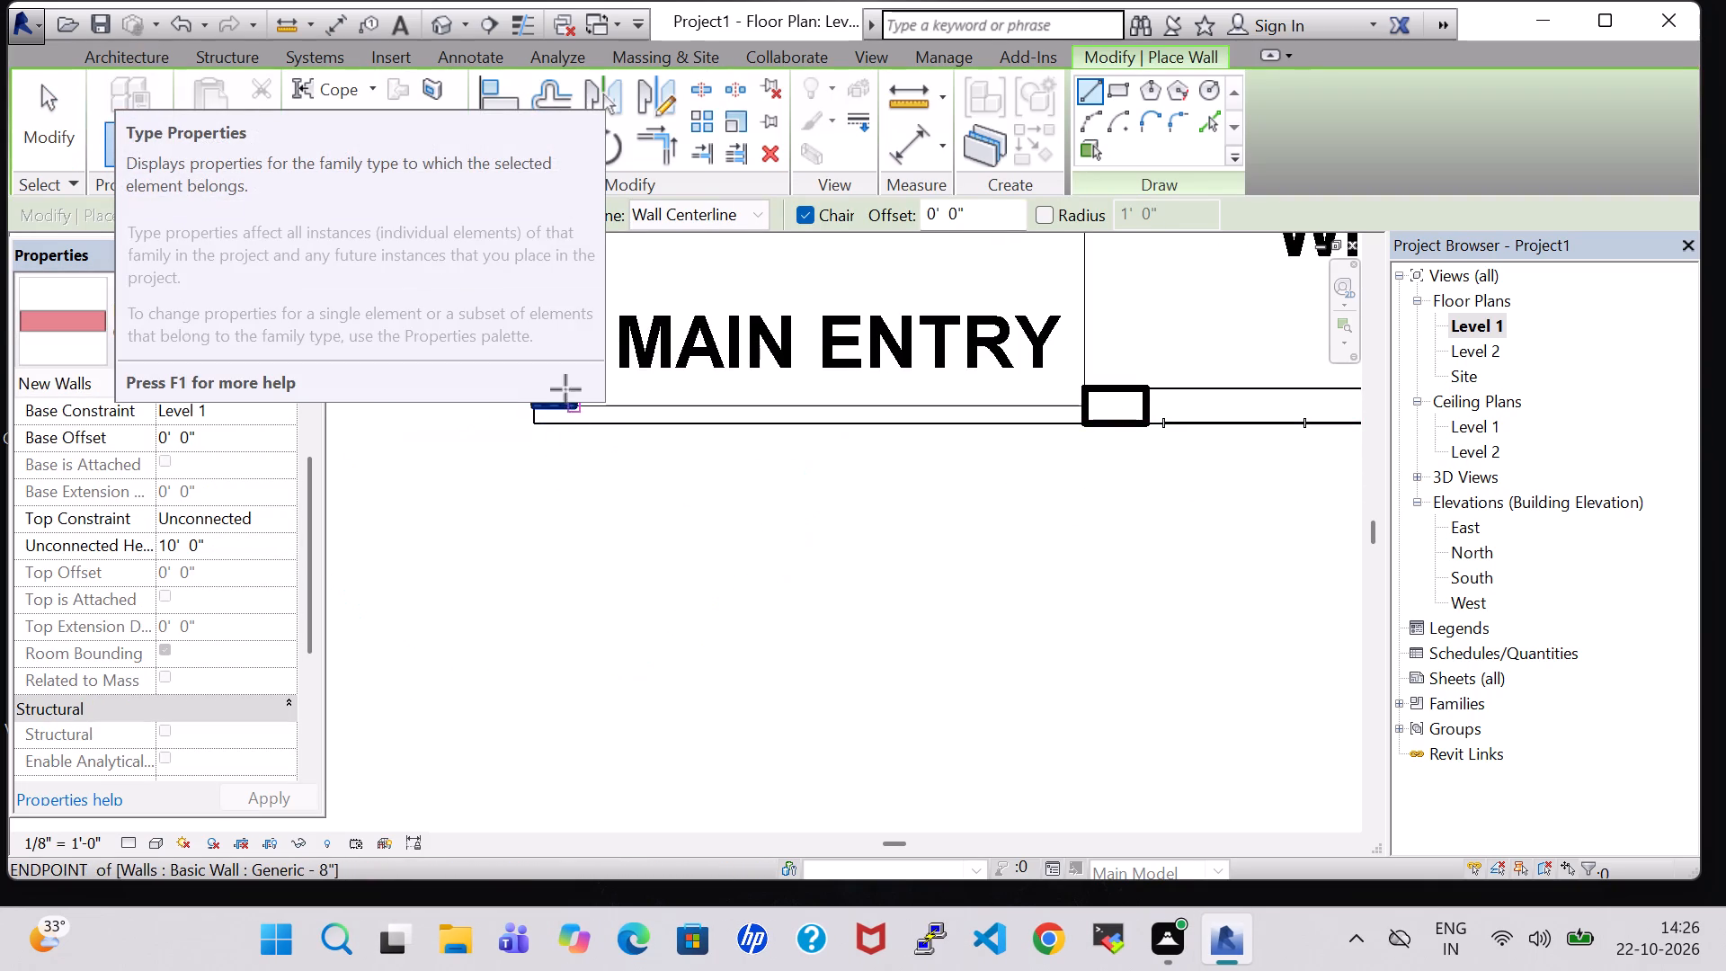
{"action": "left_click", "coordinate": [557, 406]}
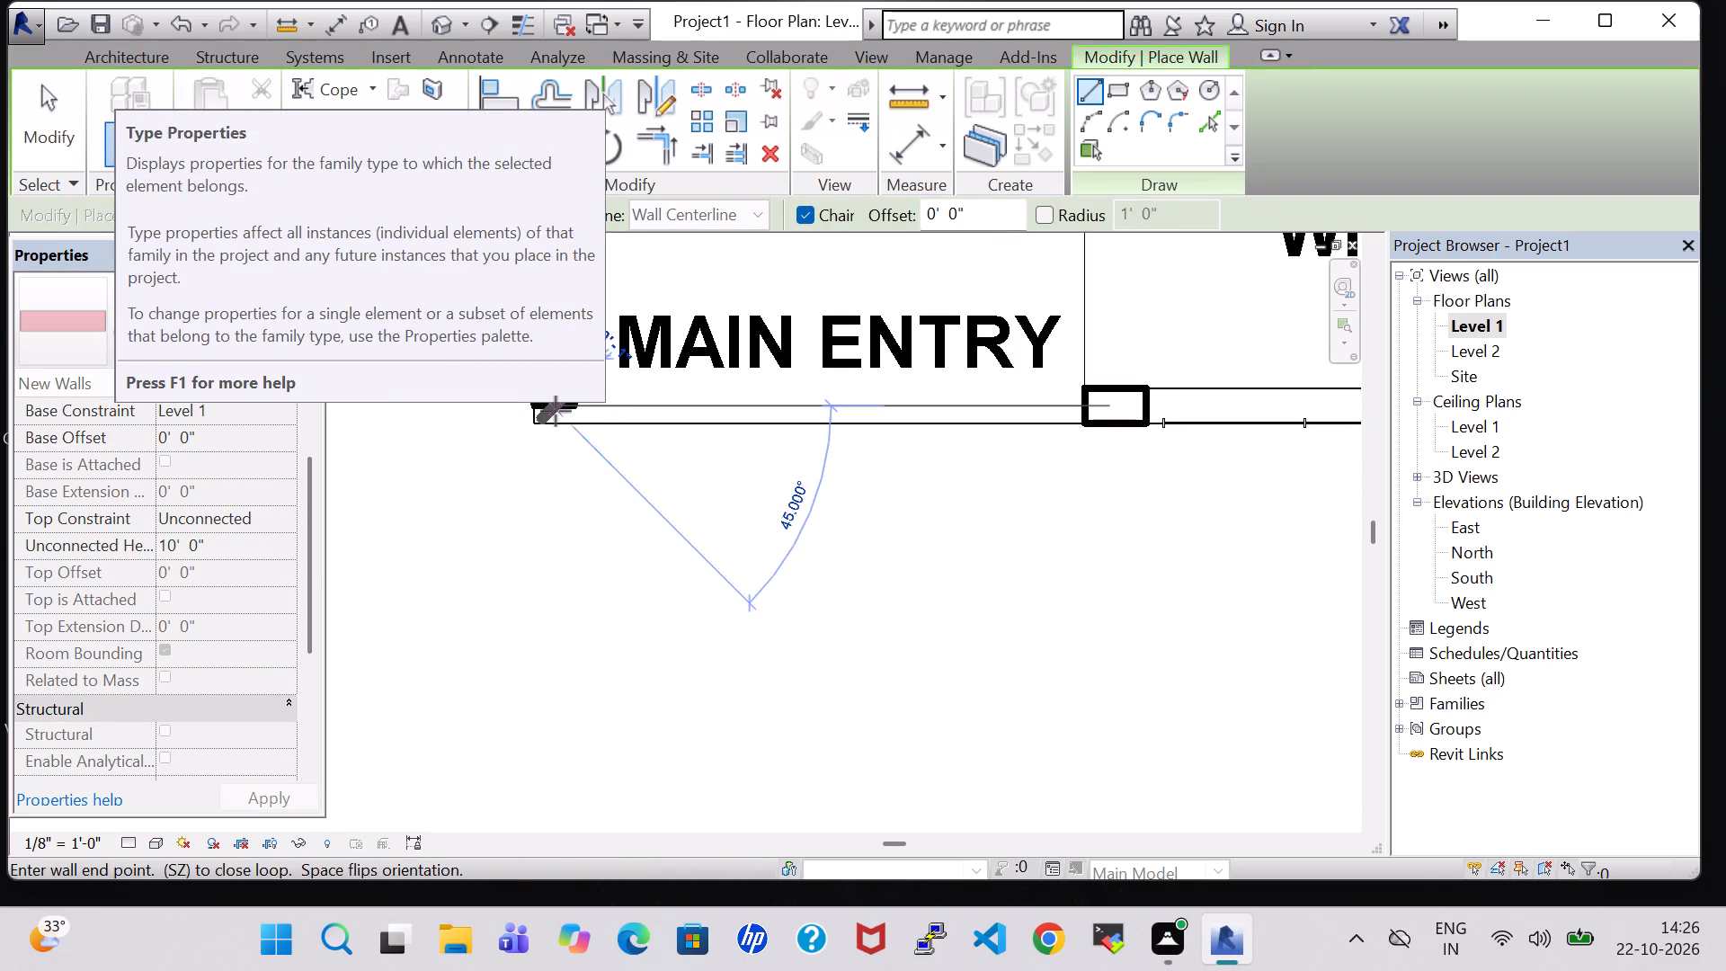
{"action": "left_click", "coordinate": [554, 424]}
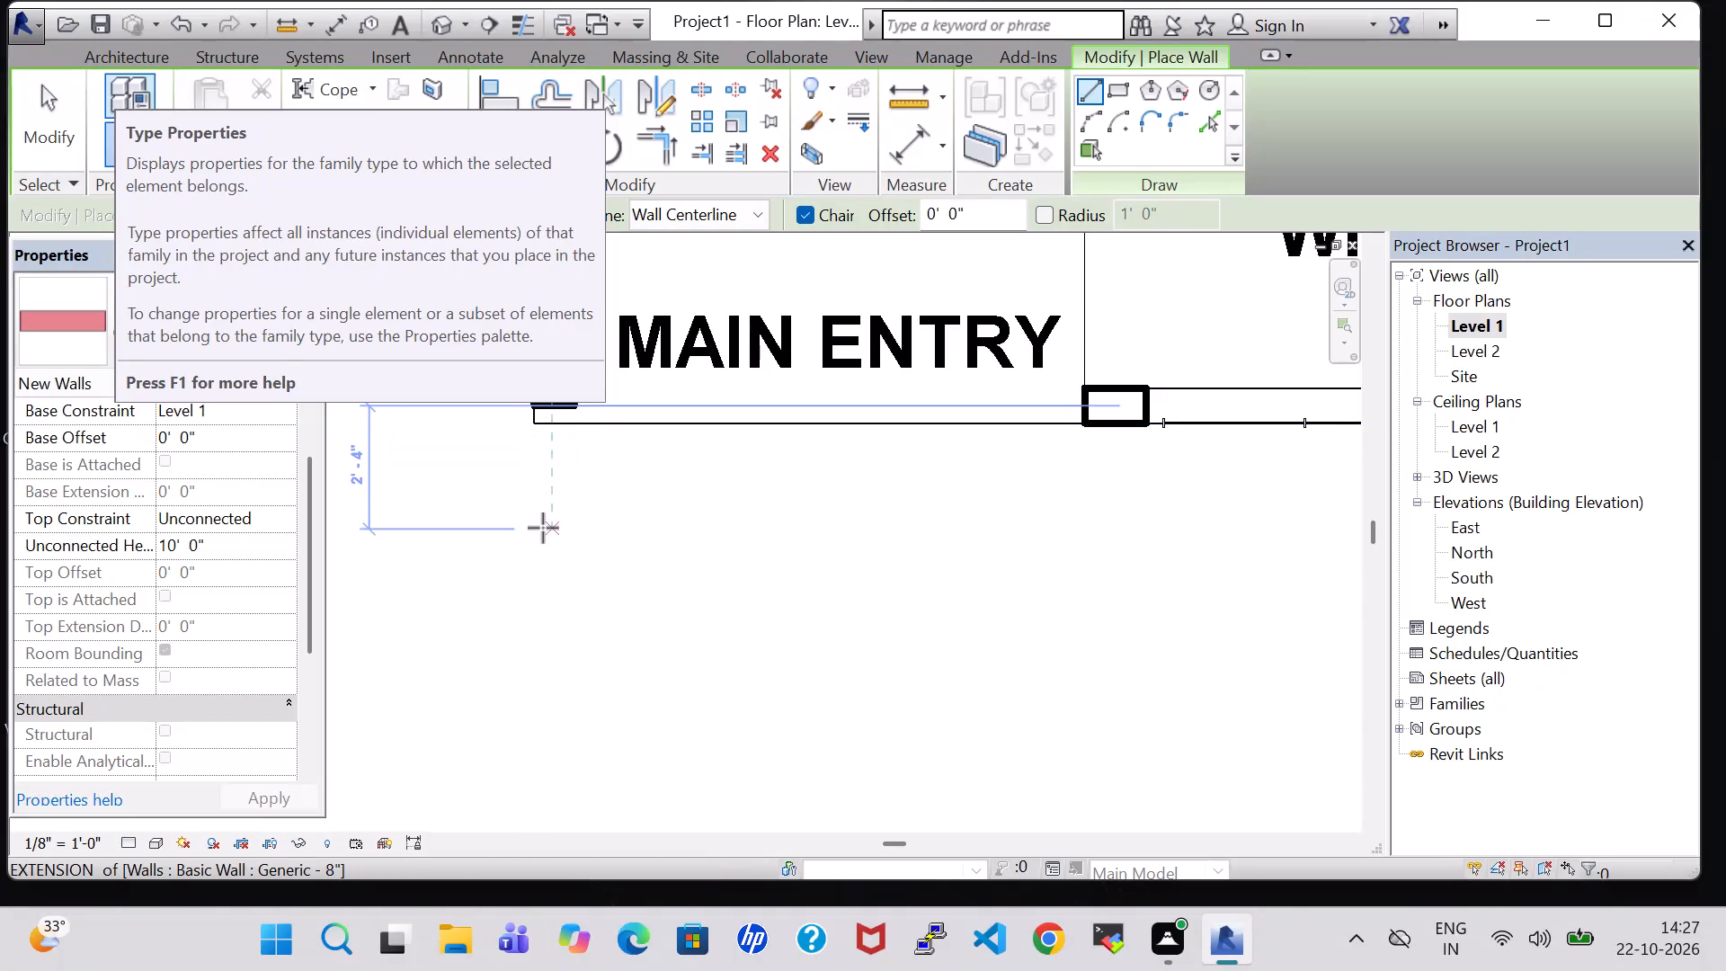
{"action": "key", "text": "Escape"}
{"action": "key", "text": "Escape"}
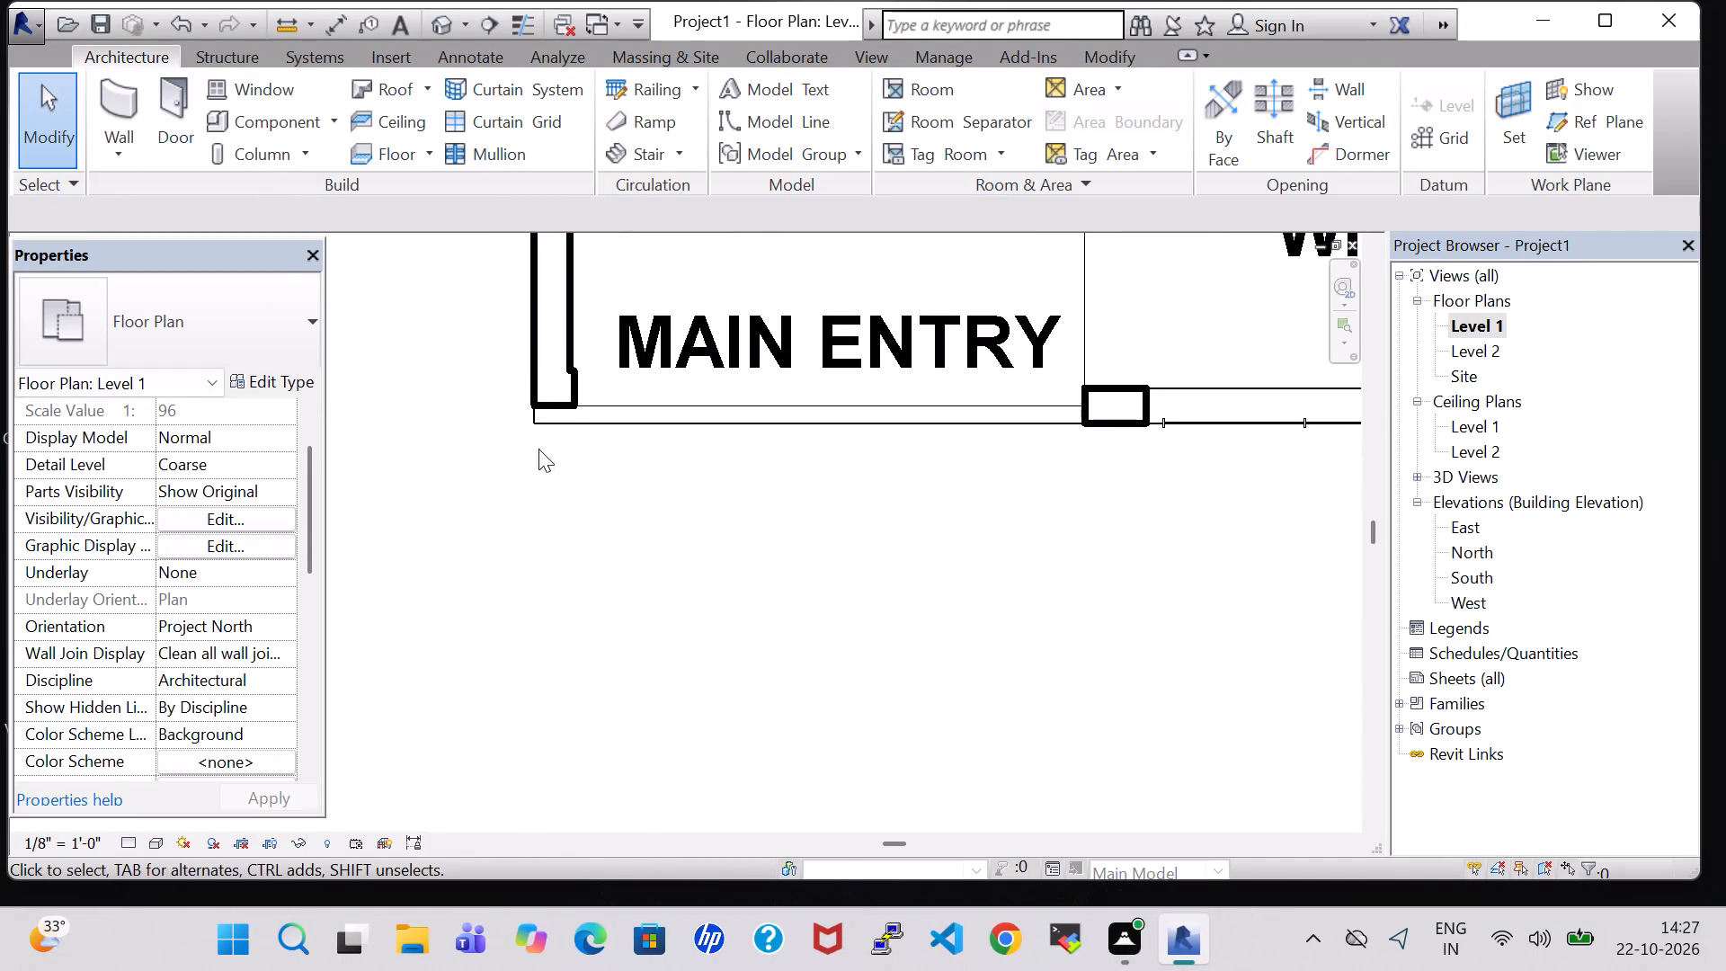
Delete the short wall stub at the main entry's outer corner.
{"action": "left_click", "coordinate": [563, 396]}
{"action": "key", "text": "Delete"}
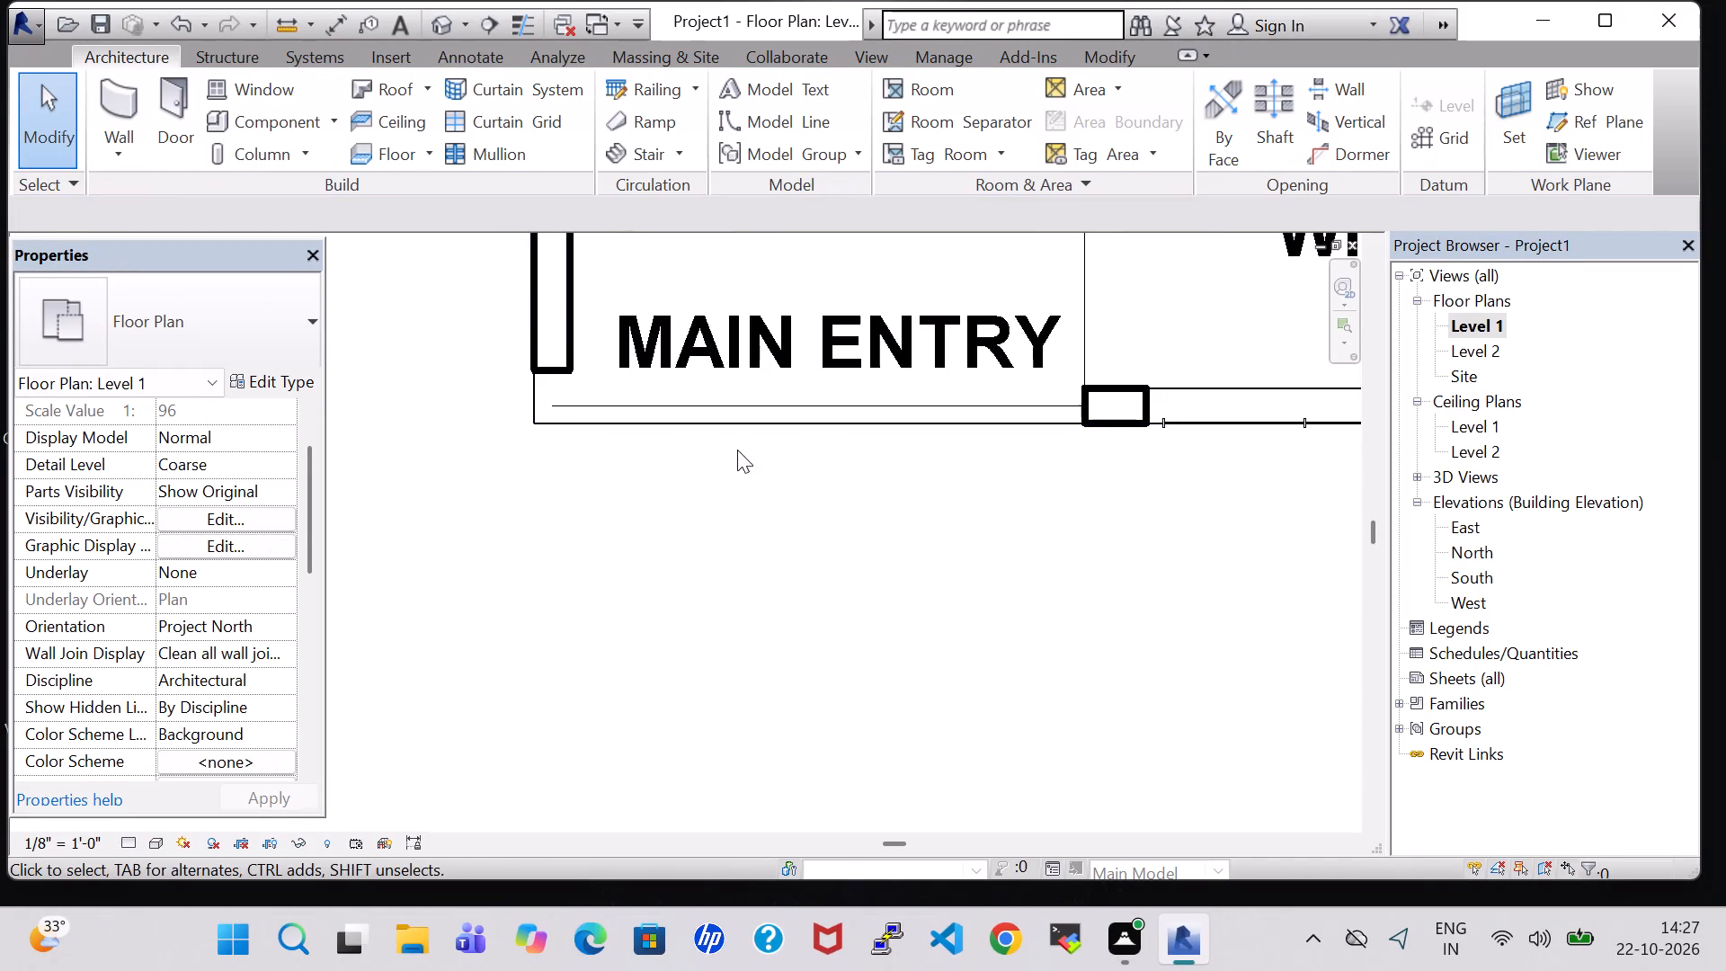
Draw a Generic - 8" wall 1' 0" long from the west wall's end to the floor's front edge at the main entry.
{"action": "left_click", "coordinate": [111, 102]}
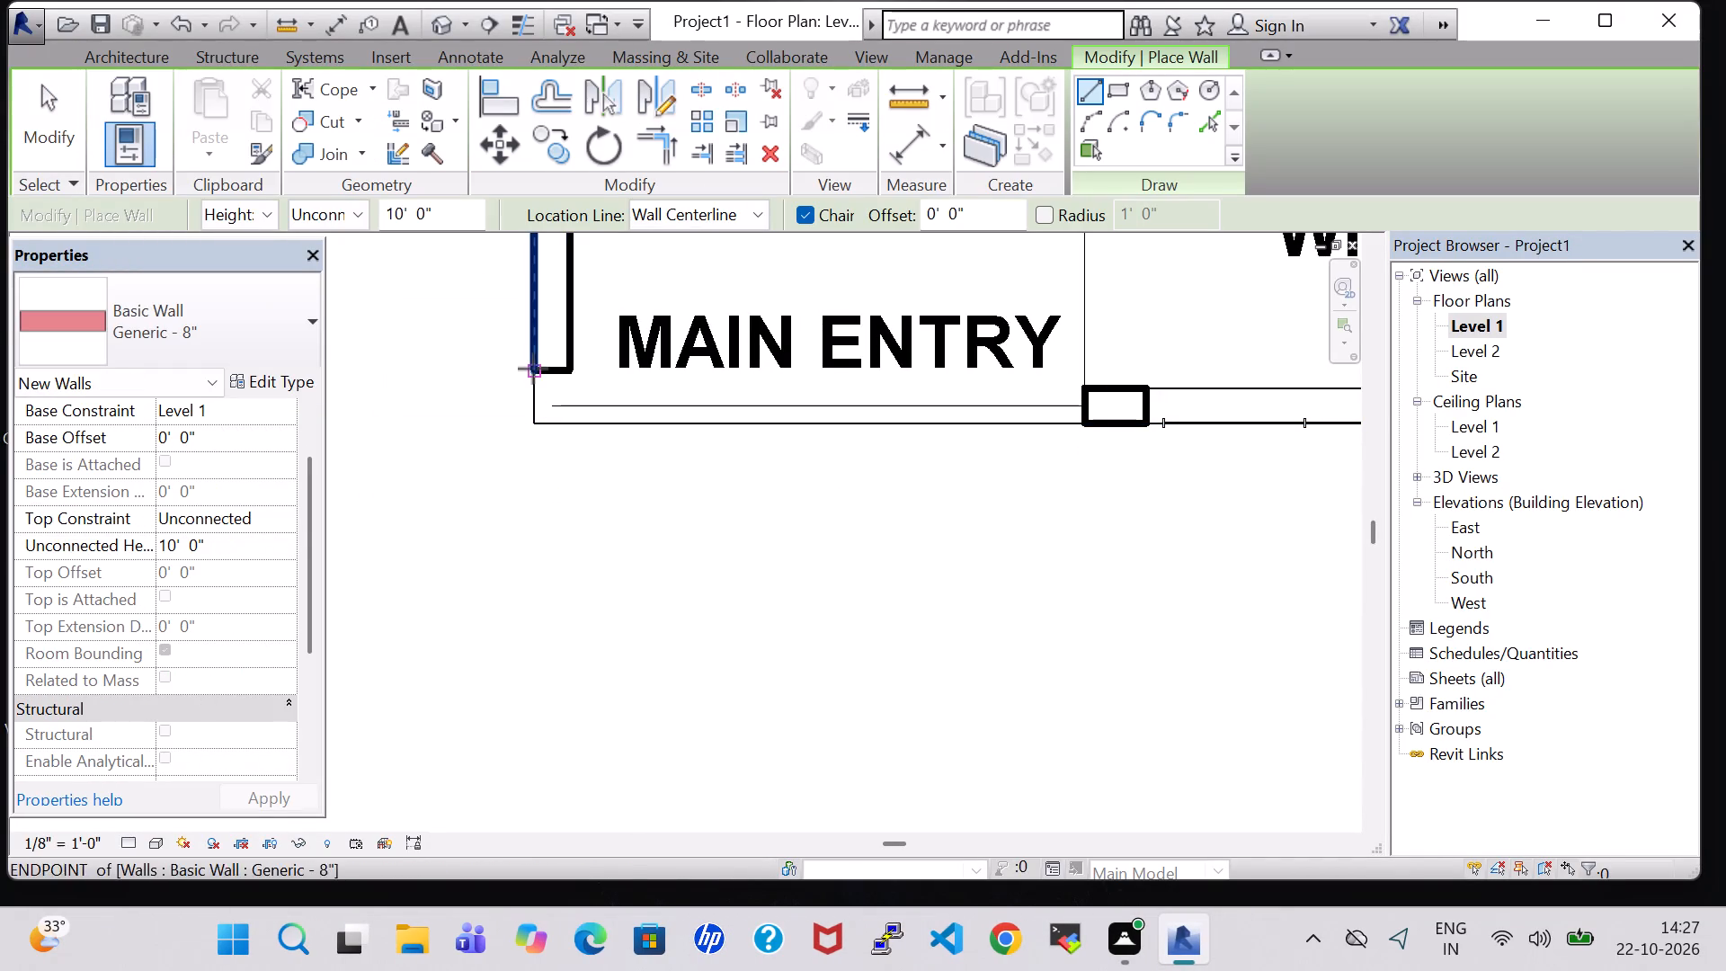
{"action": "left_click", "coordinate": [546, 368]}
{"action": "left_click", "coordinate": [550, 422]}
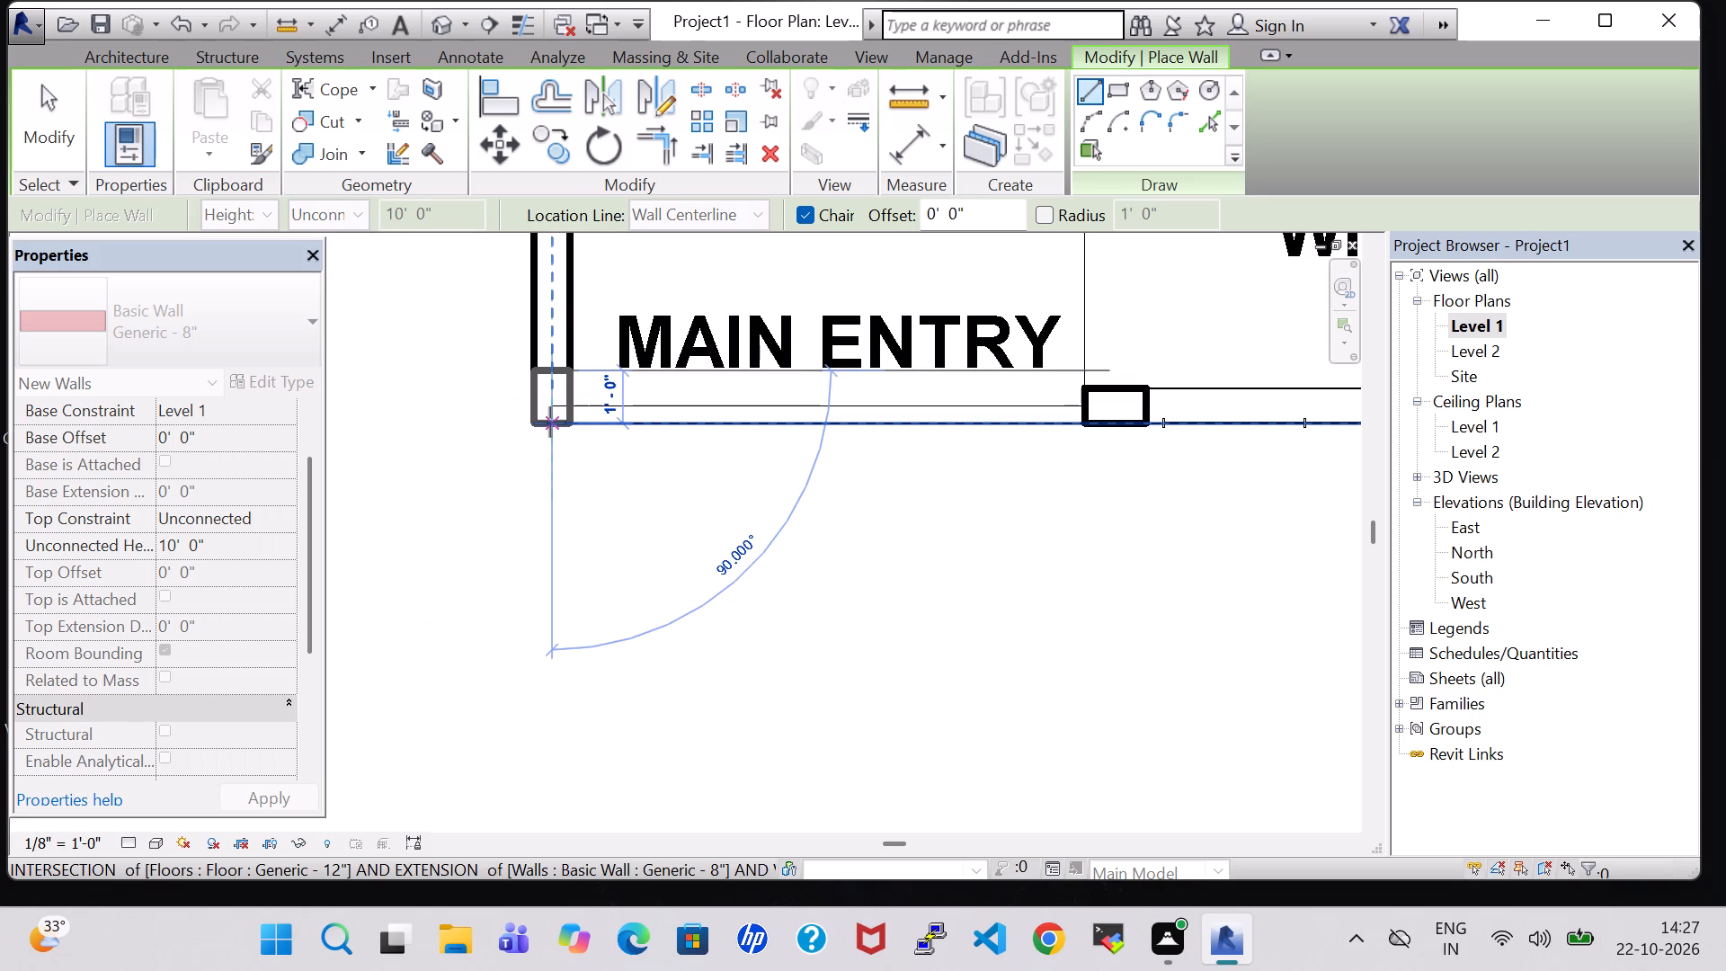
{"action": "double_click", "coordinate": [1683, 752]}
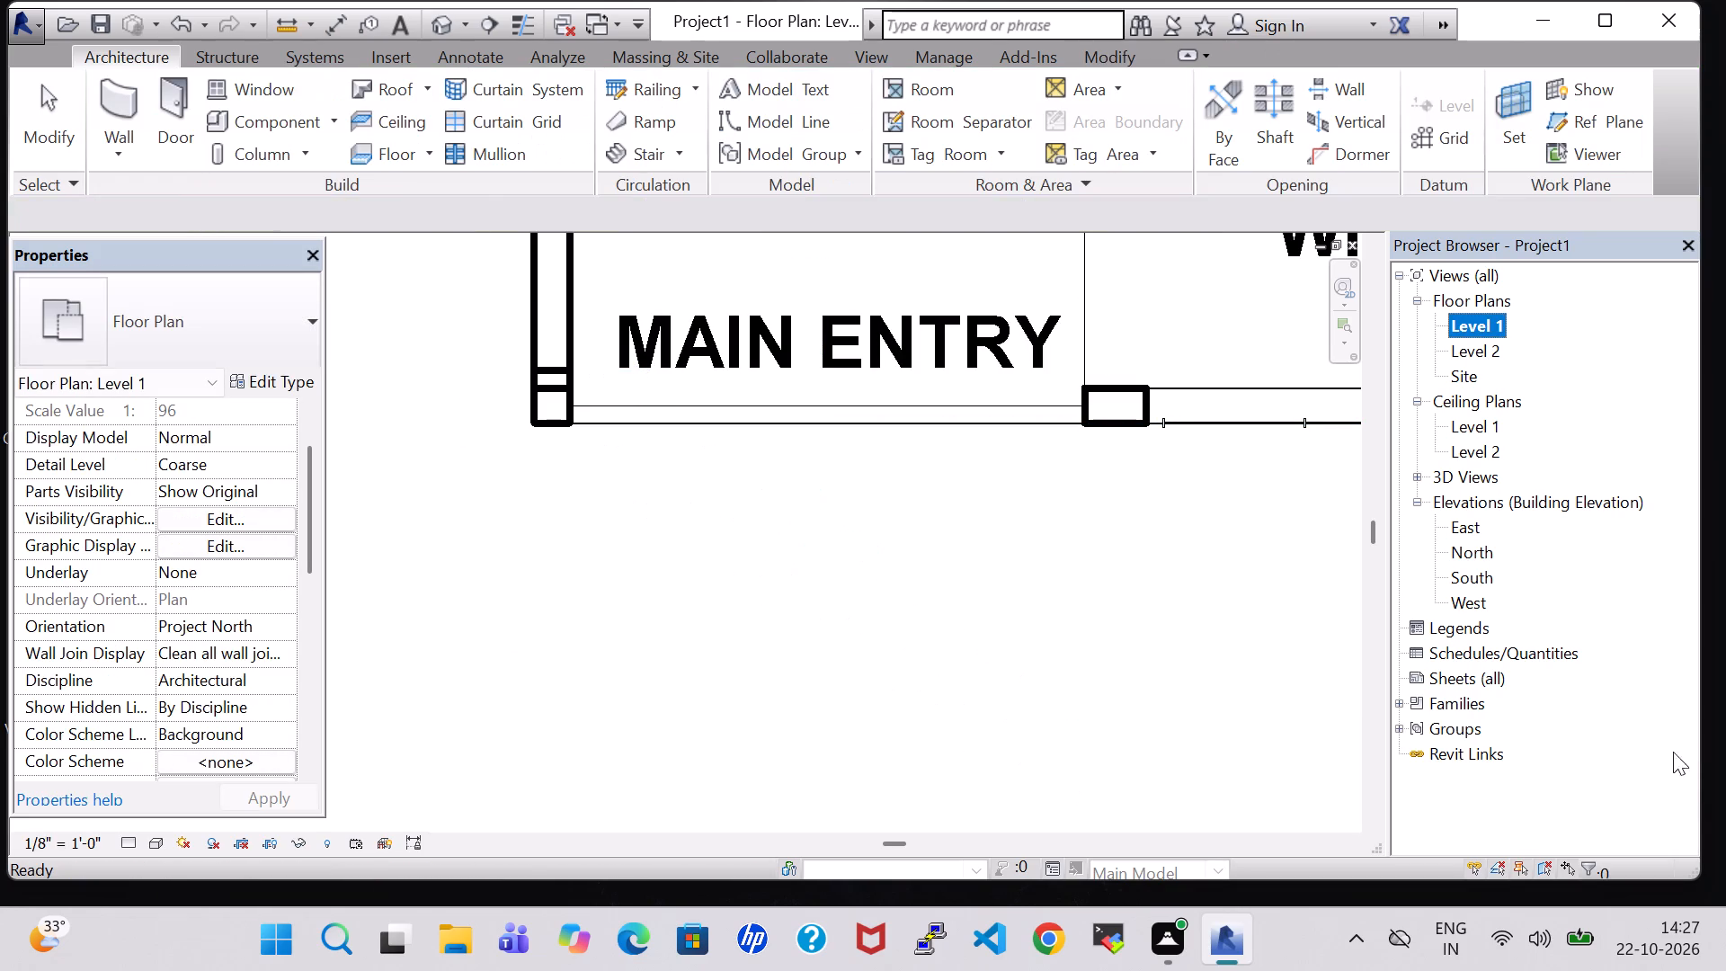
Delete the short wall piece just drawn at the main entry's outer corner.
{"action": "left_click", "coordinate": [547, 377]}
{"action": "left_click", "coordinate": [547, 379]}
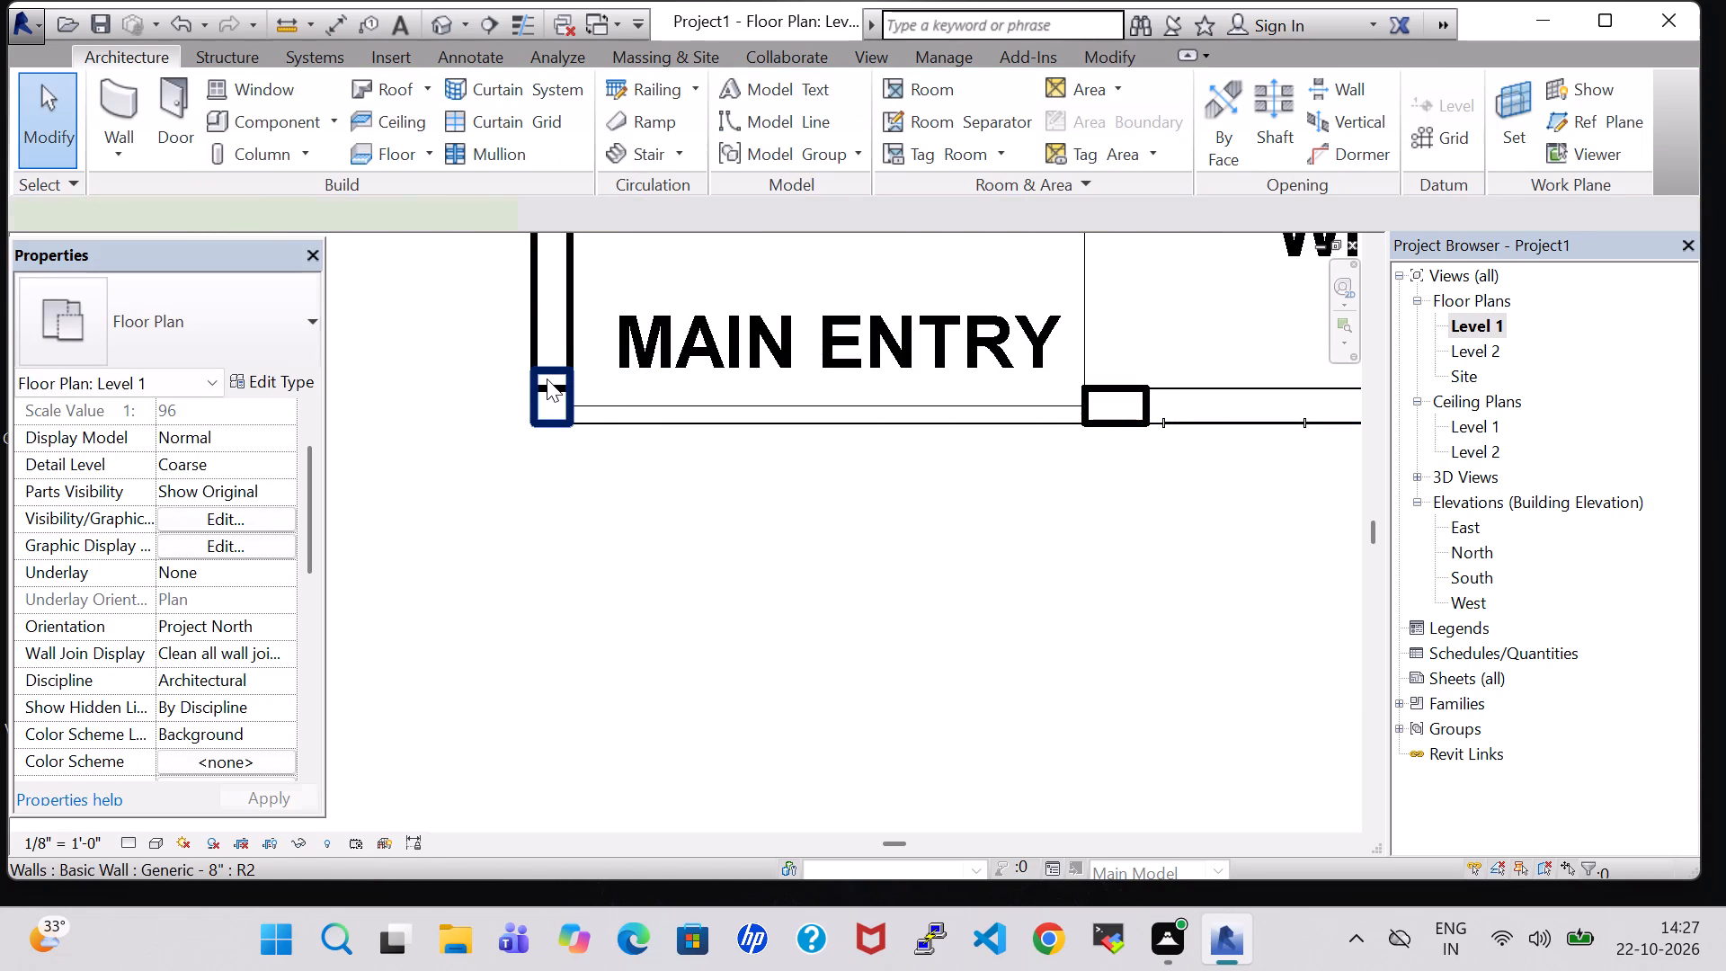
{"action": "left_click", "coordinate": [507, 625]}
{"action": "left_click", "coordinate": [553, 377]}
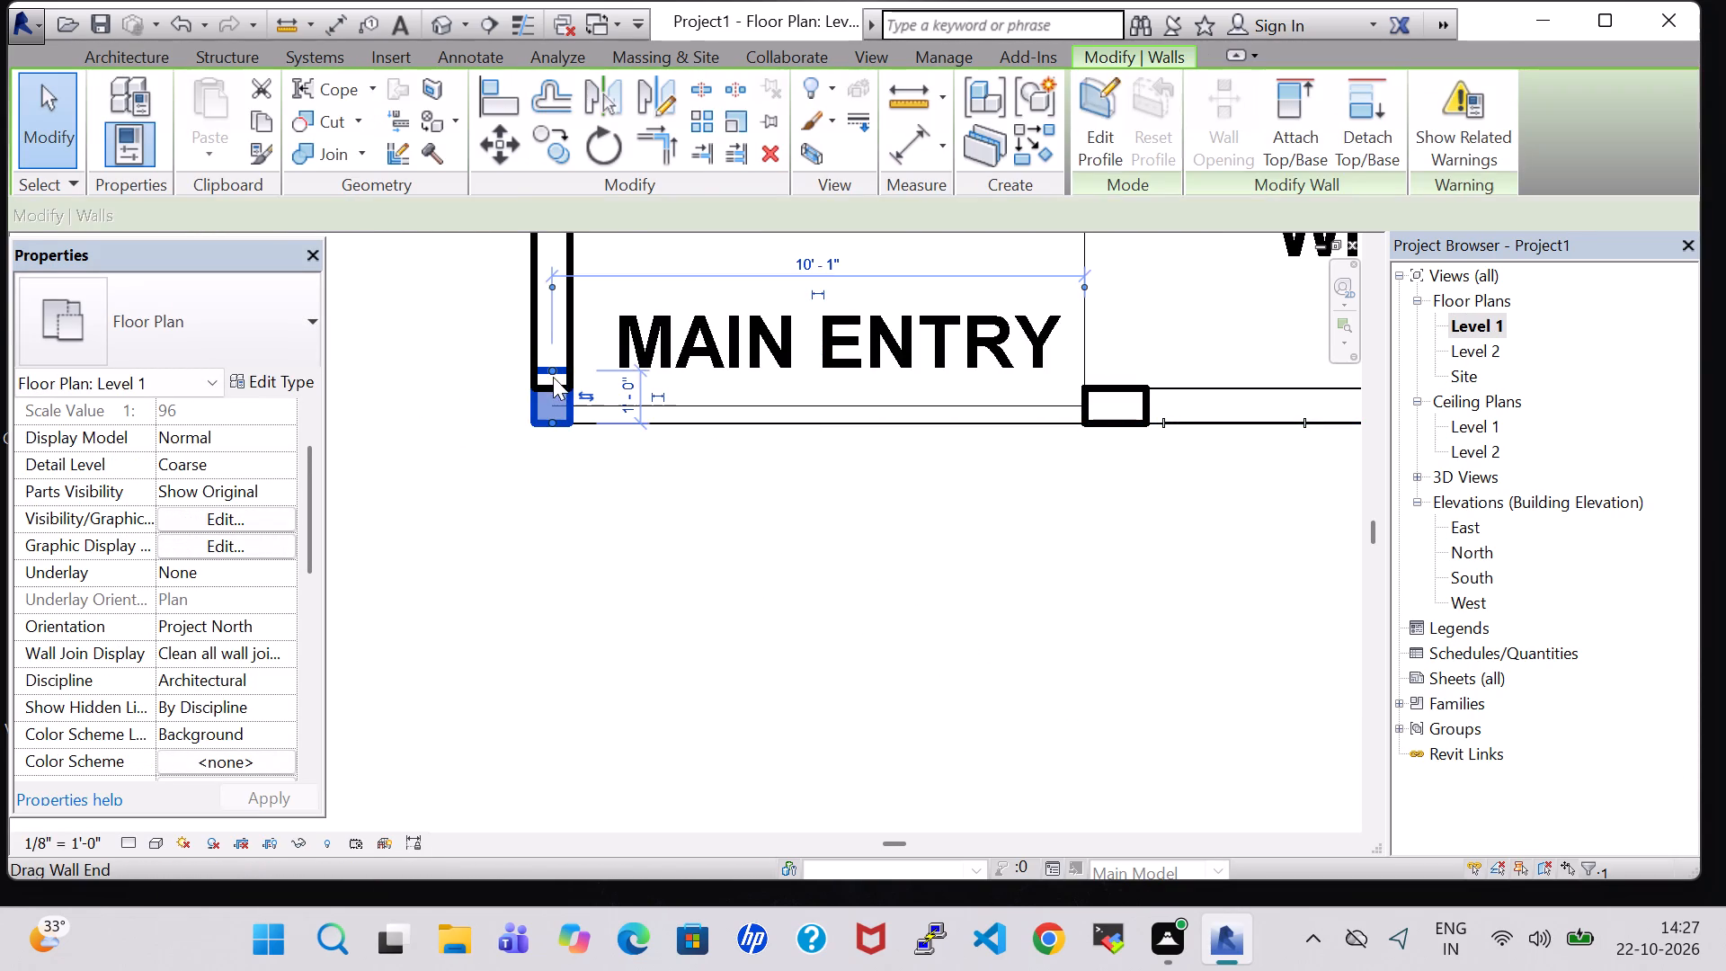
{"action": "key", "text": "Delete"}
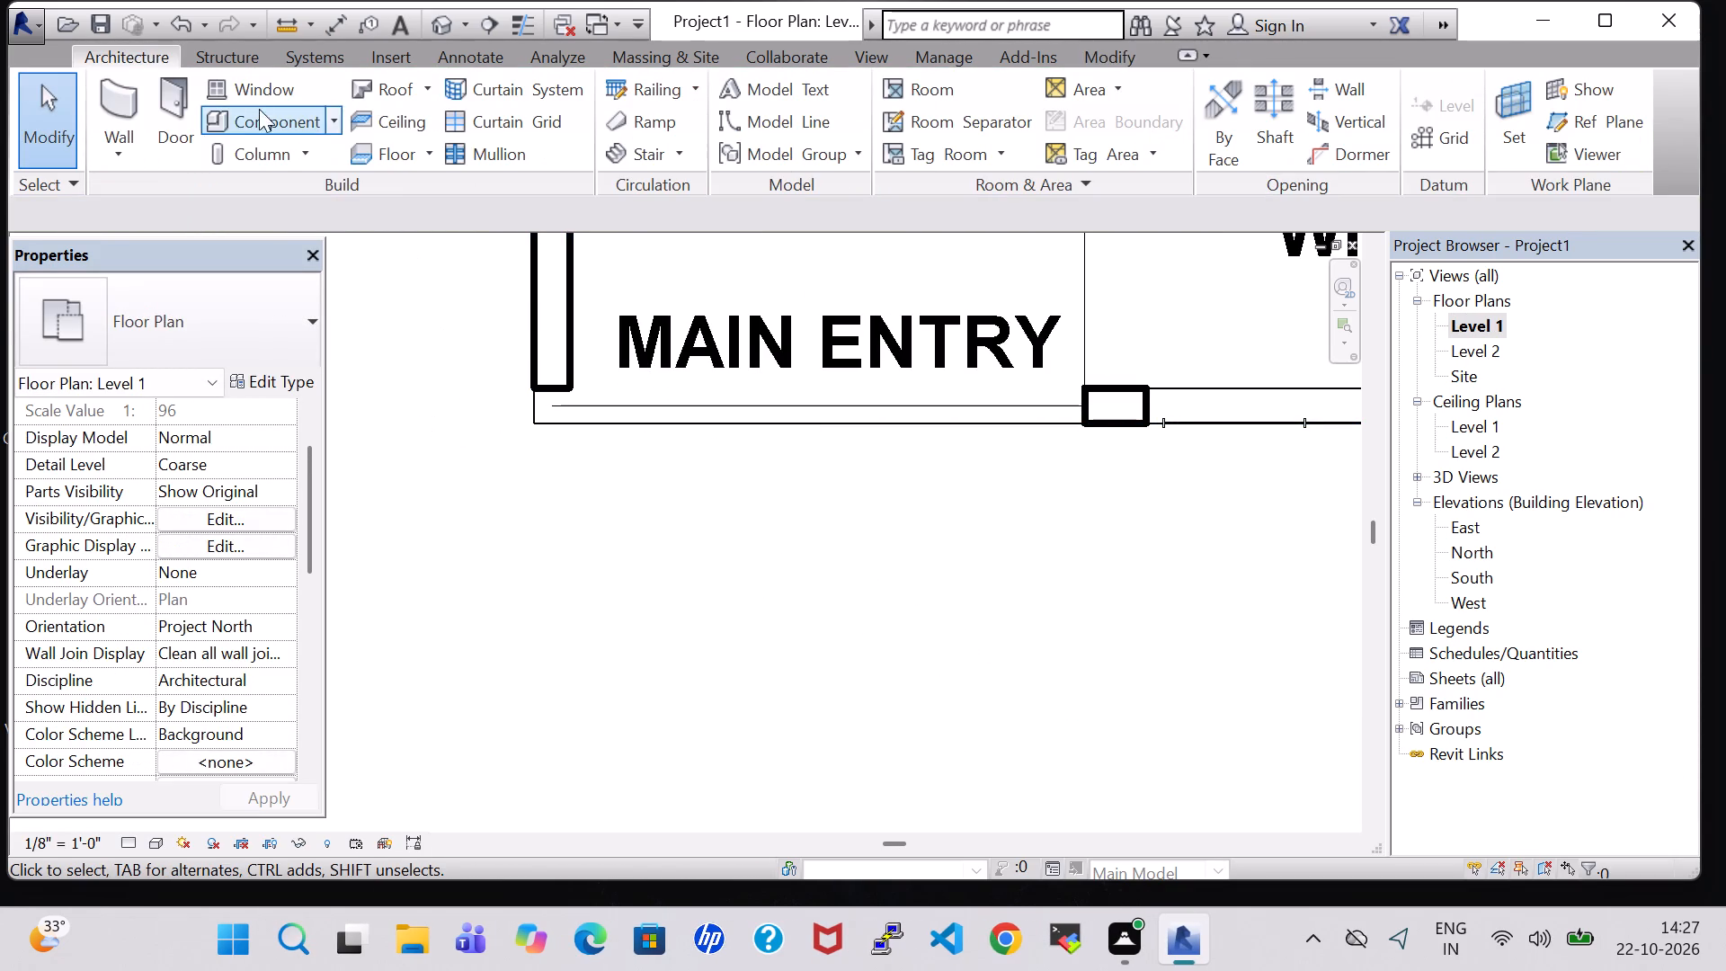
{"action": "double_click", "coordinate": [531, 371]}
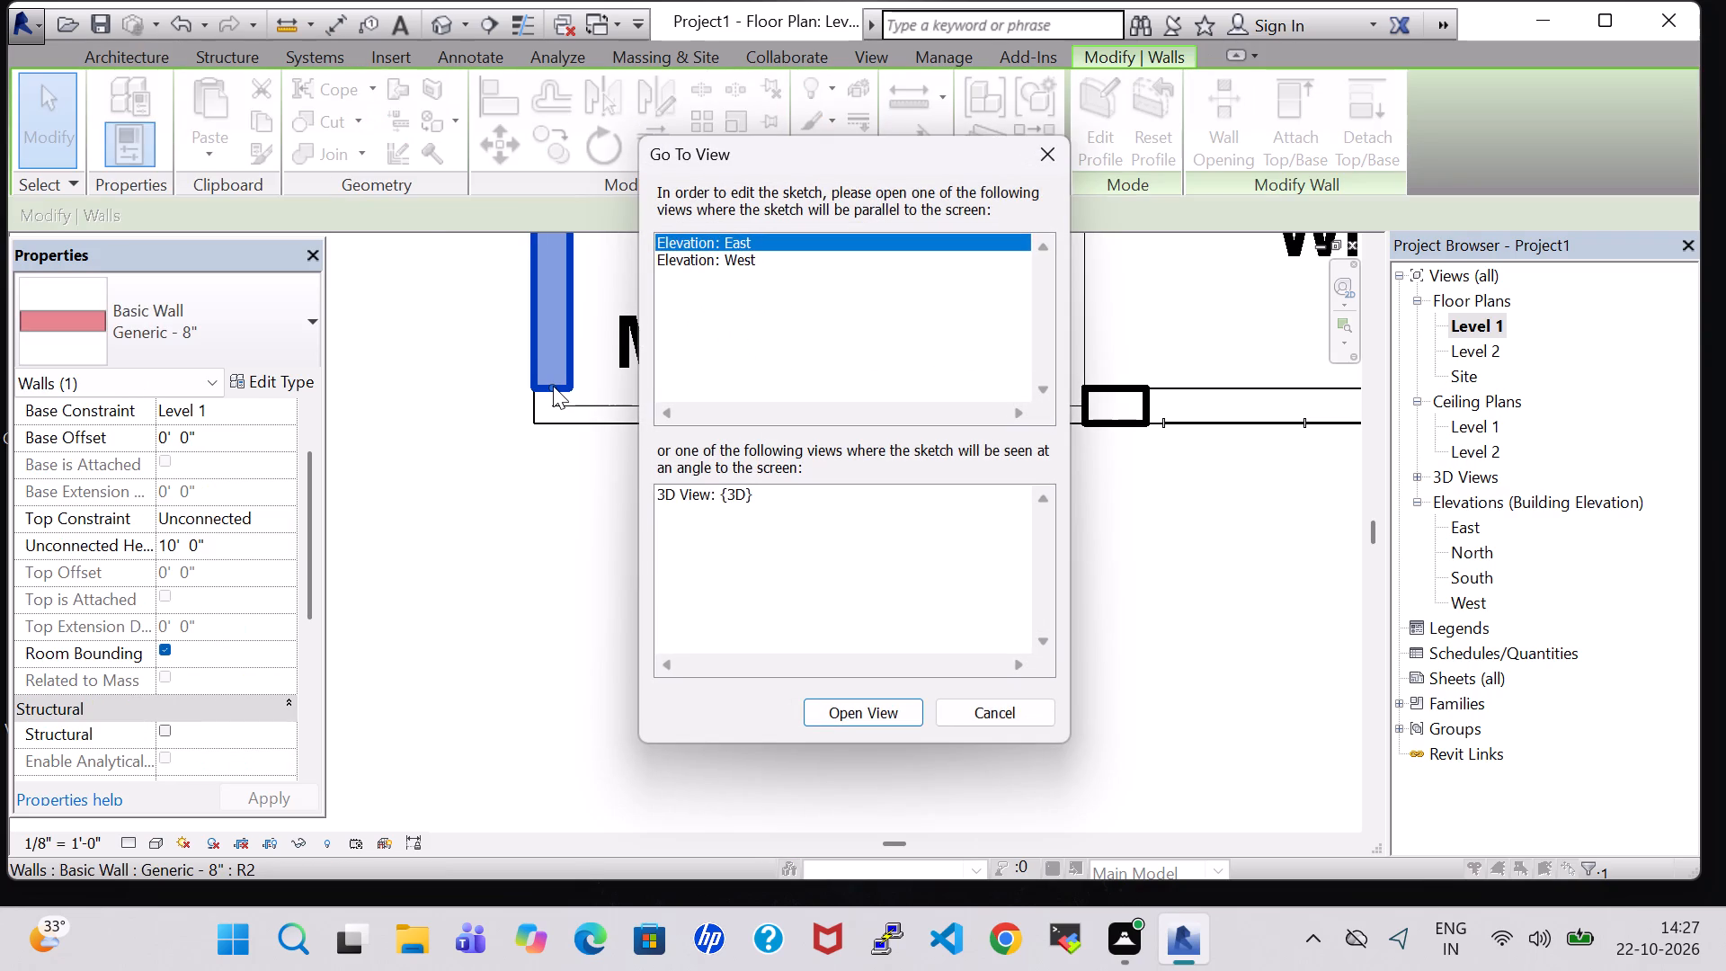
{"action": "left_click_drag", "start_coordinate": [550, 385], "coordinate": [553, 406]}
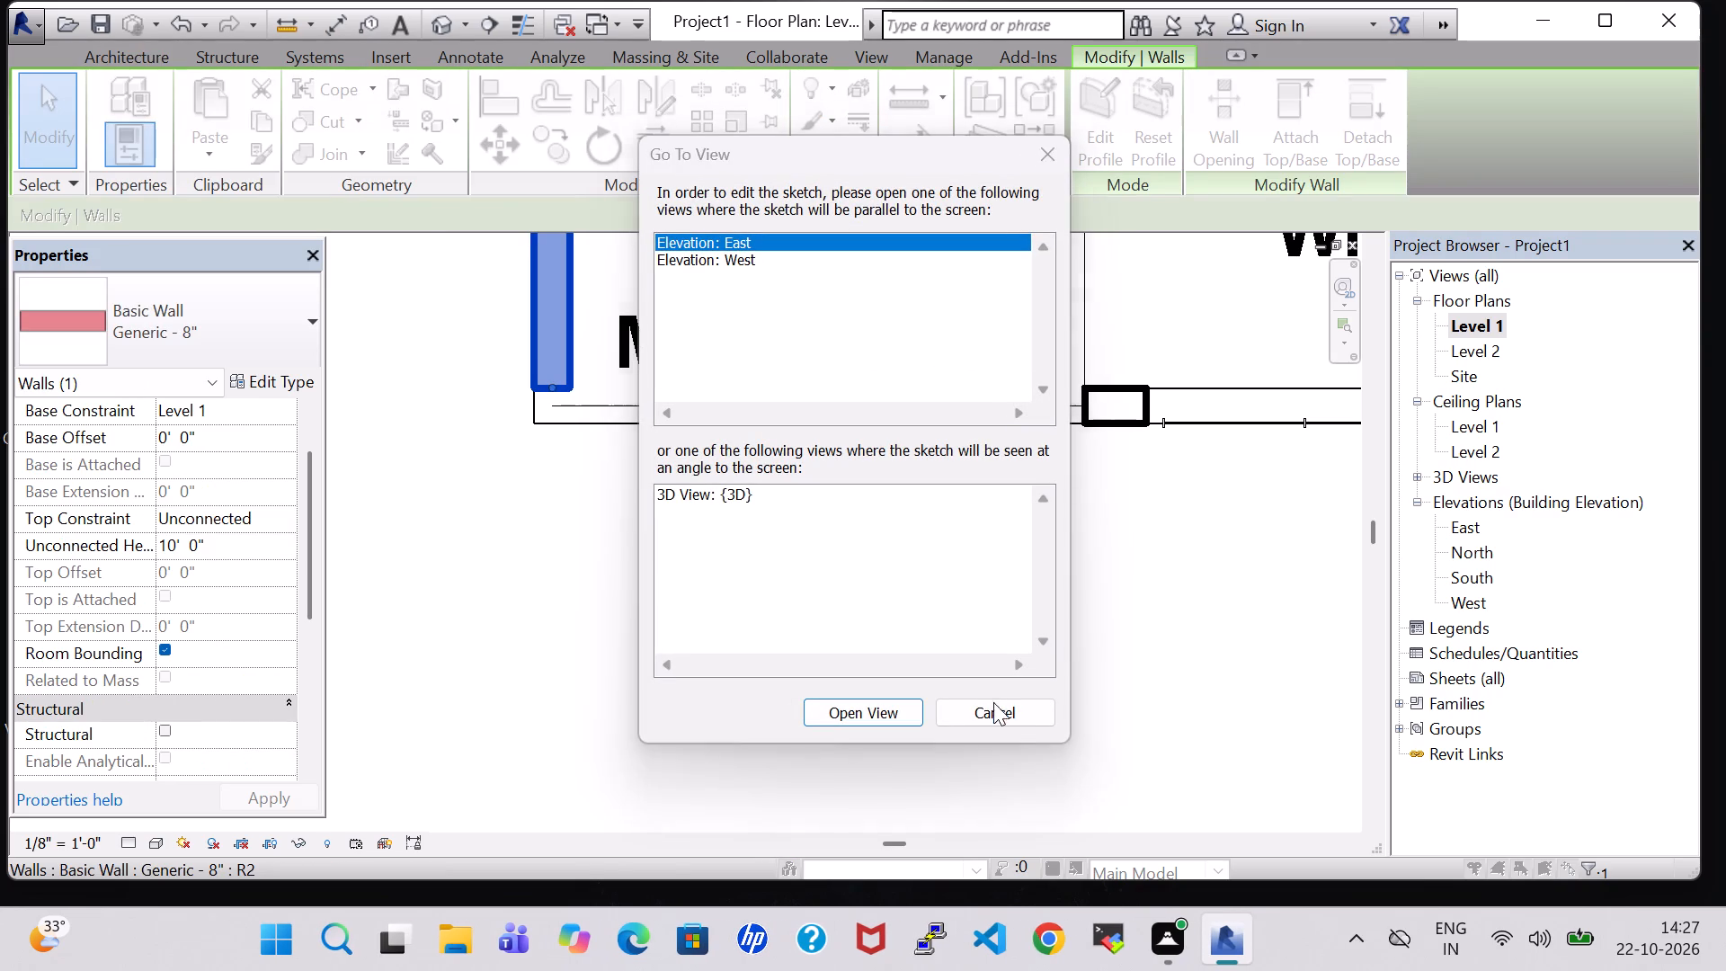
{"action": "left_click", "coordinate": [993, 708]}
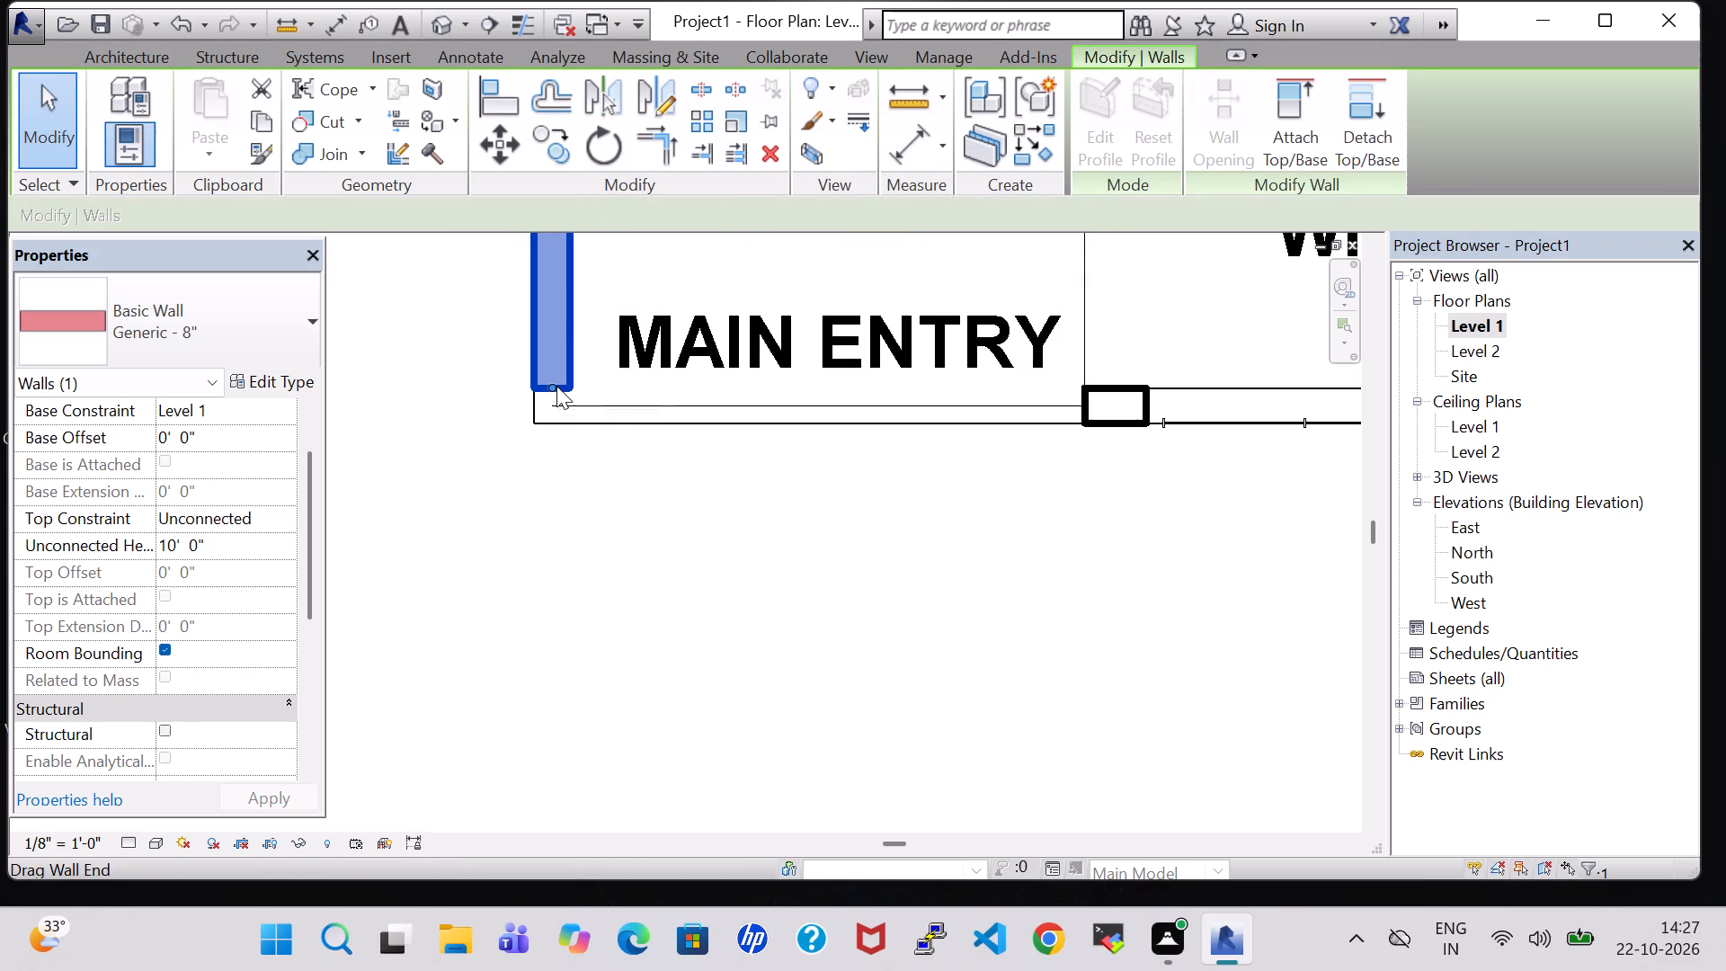
Extend the west outer wall's end beside the main entry to the floor's front edge.
{"action": "left_click_drag", "start_coordinate": [553, 386], "coordinate": [555, 405]}
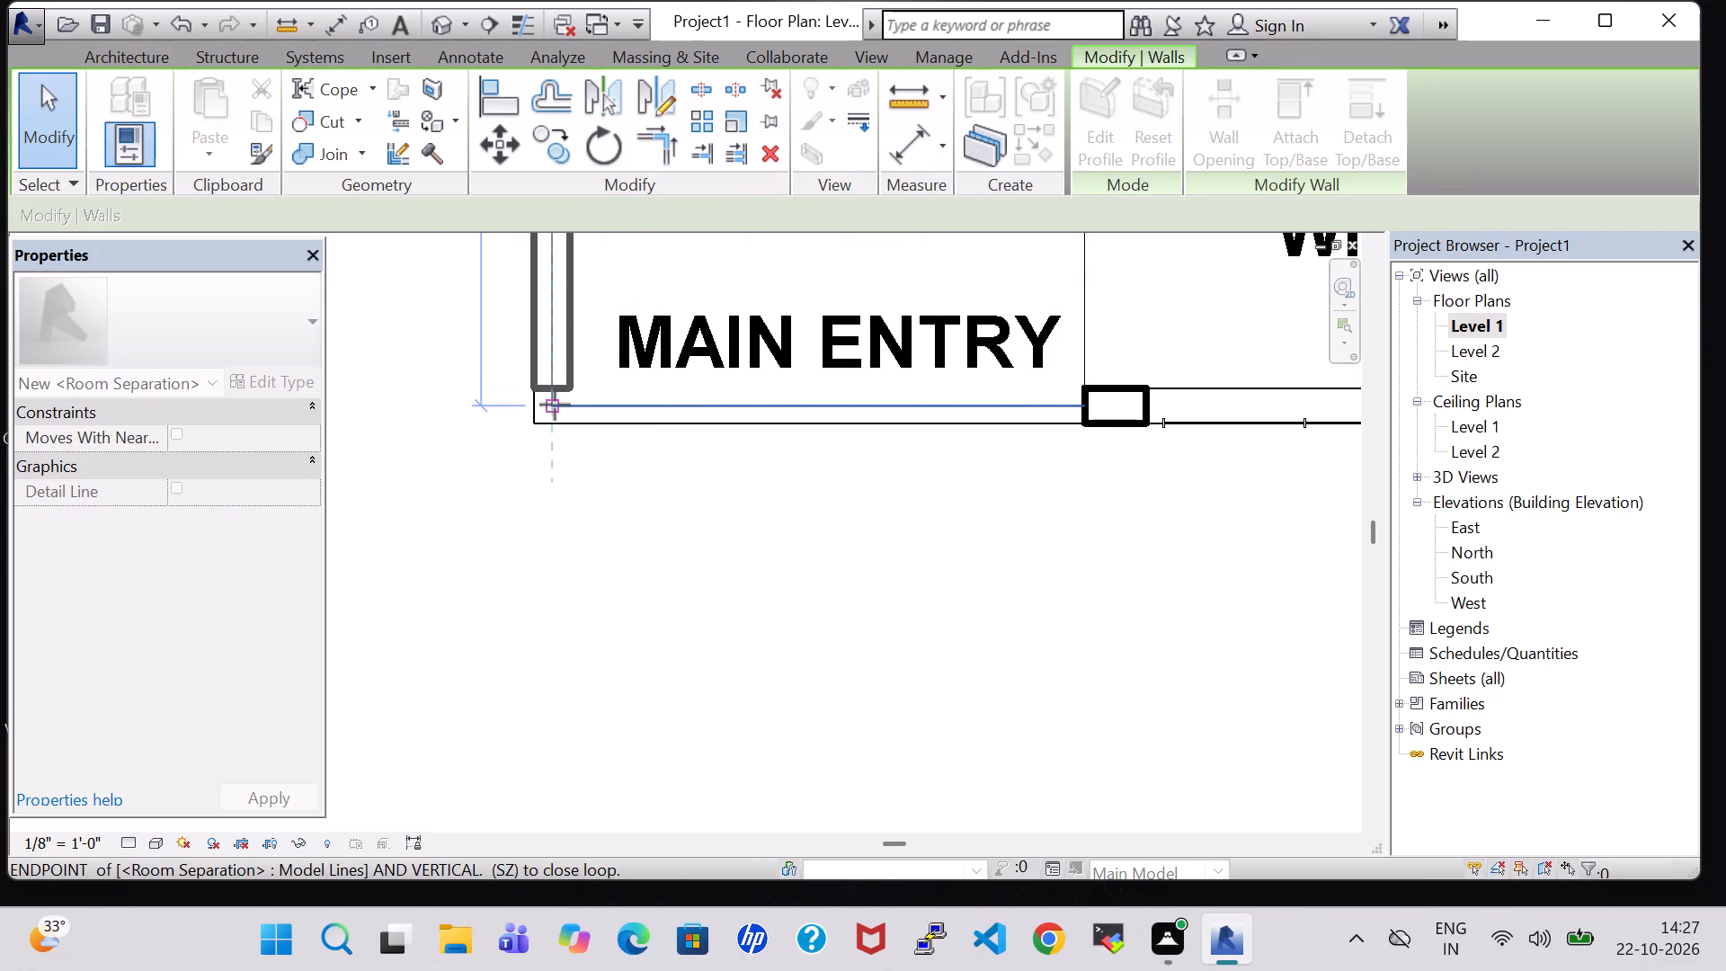
{"action": "left_click_drag", "start_coordinate": [555, 405], "coordinate": [556, 422]}
{"action": "left_click", "coordinate": [556, 422]}
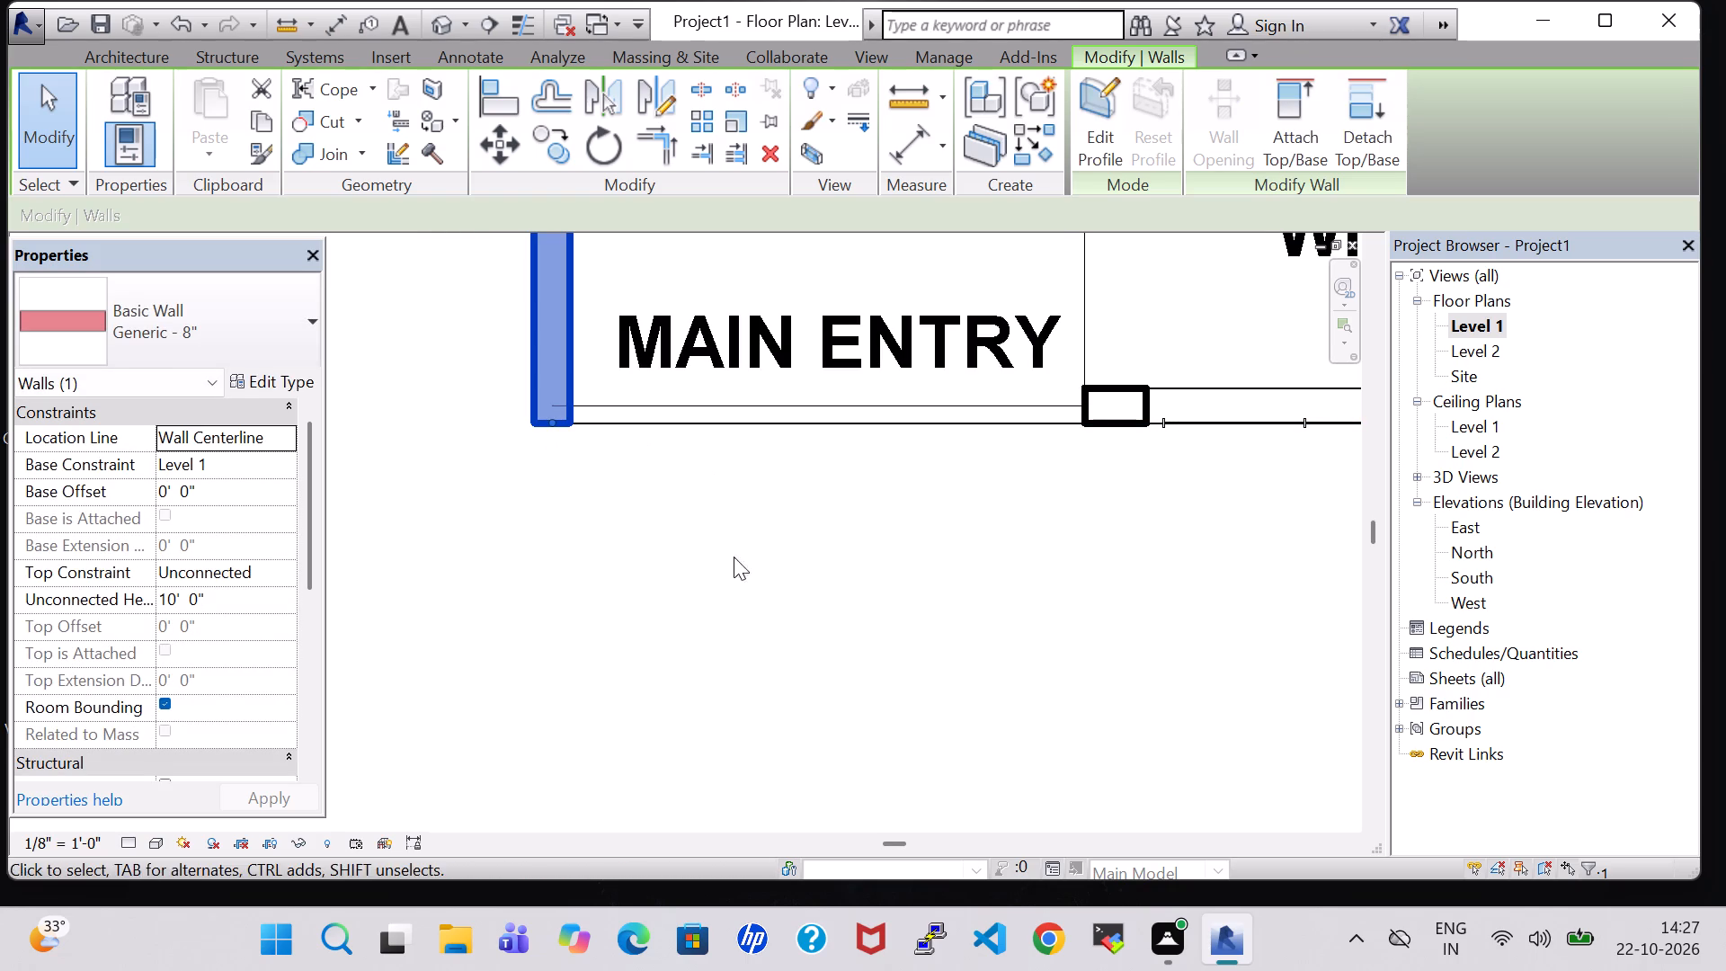
{"action": "left_click", "coordinate": [931, 699]}
Open the 3D view to check the extended west wall and the floor.
{"action": "scroll", "coordinate": [931, 691], "scroll_direction": "down", "scroll_amount": 4}
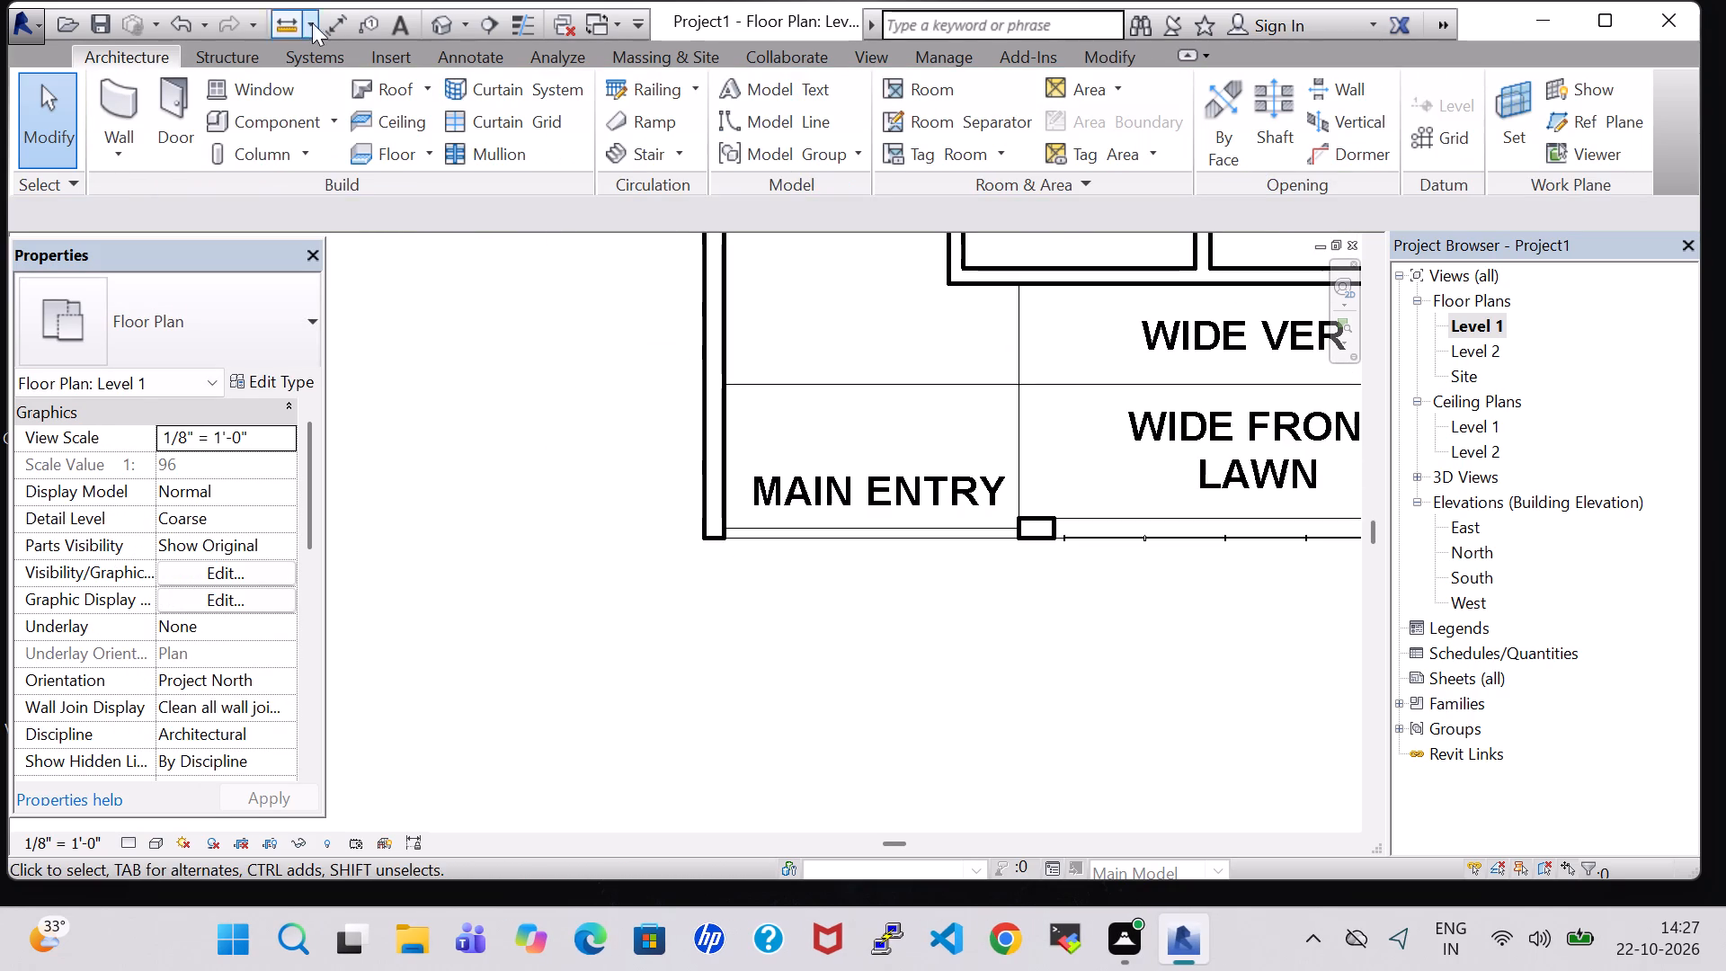
{"action": "left_click", "coordinate": [425, 24]}
{"action": "left_click", "coordinate": [441, 24]}
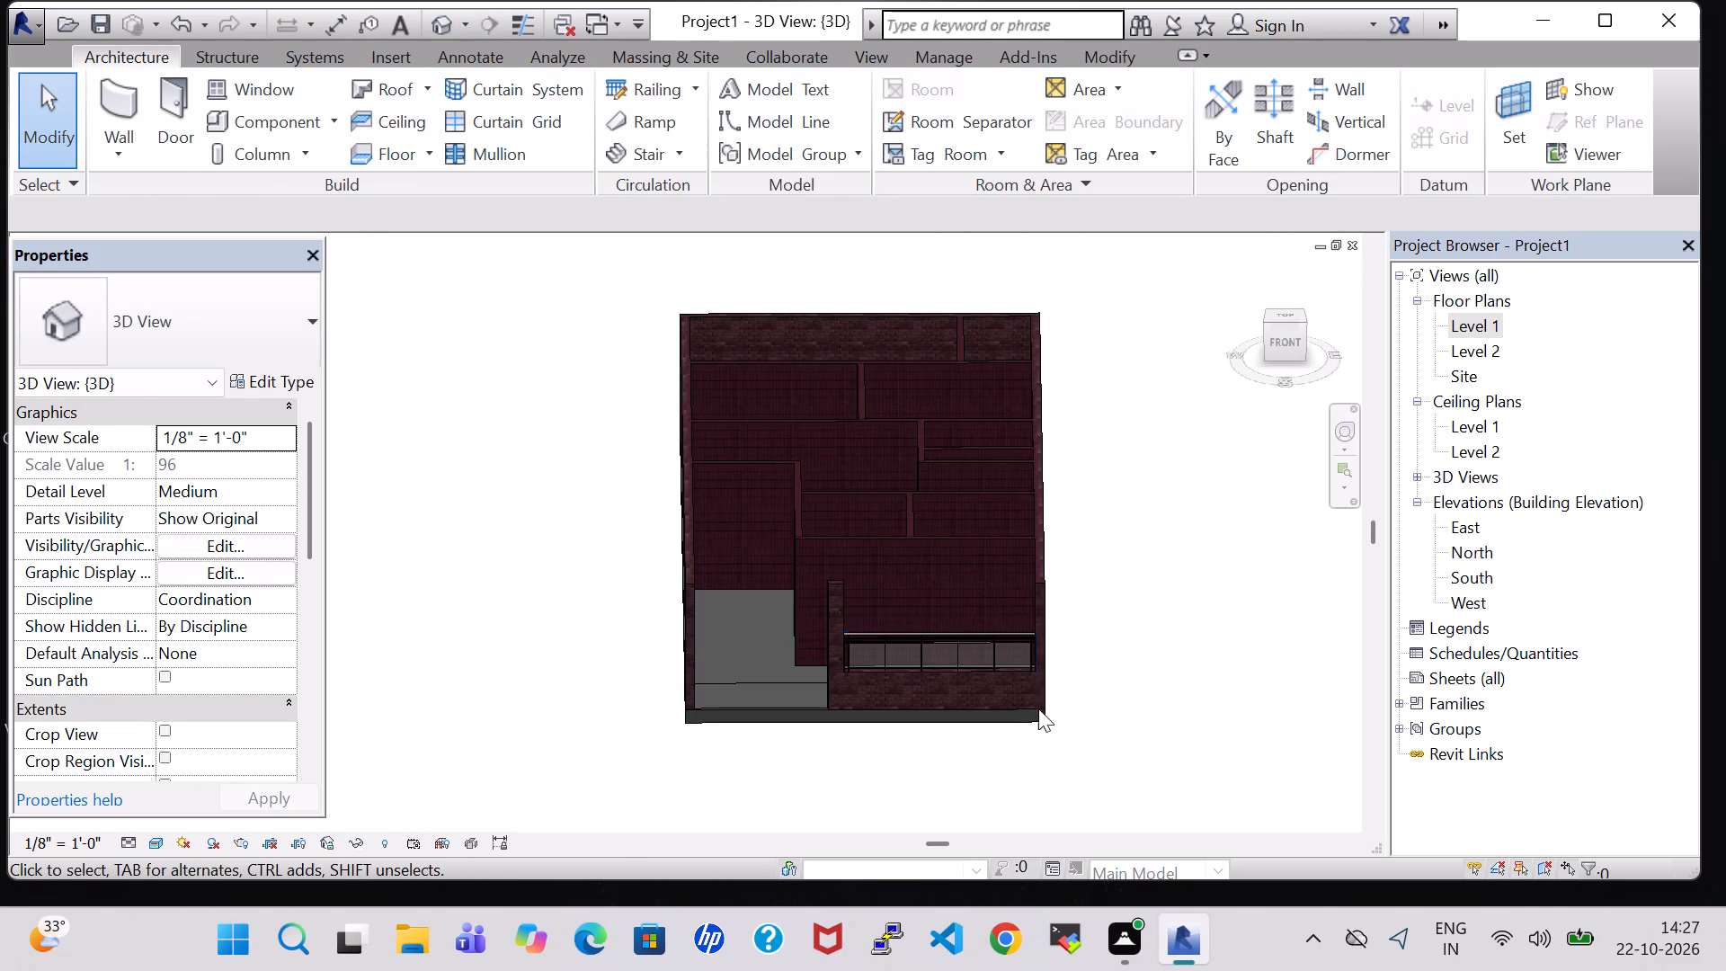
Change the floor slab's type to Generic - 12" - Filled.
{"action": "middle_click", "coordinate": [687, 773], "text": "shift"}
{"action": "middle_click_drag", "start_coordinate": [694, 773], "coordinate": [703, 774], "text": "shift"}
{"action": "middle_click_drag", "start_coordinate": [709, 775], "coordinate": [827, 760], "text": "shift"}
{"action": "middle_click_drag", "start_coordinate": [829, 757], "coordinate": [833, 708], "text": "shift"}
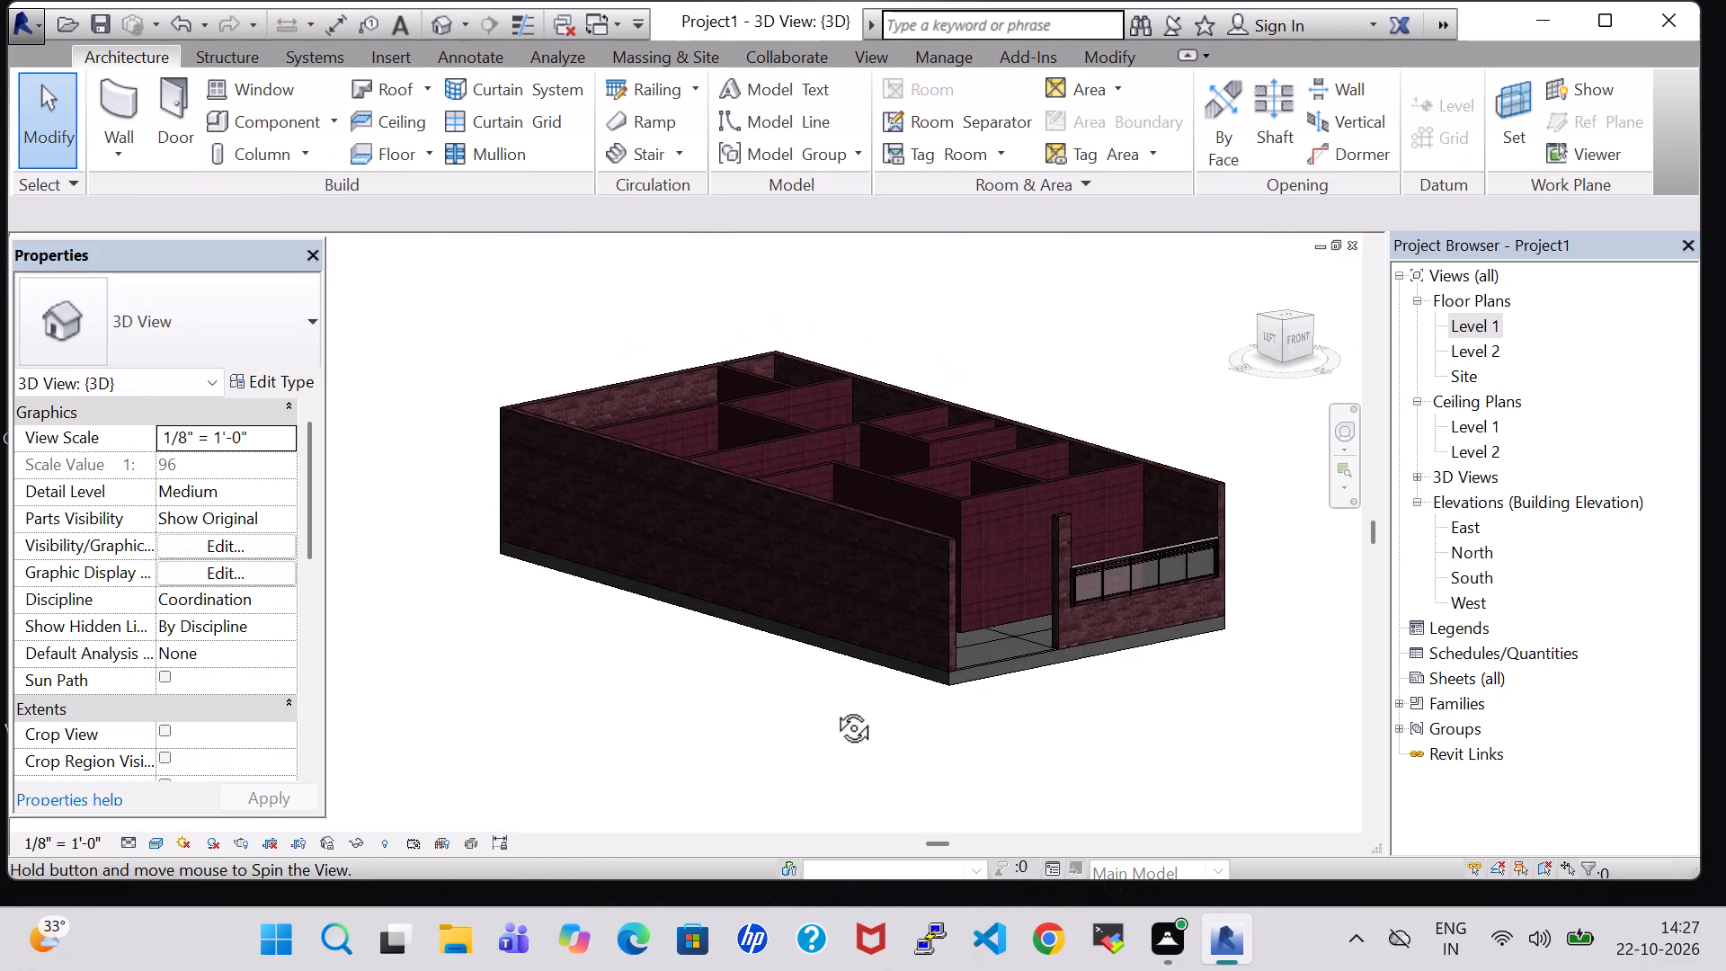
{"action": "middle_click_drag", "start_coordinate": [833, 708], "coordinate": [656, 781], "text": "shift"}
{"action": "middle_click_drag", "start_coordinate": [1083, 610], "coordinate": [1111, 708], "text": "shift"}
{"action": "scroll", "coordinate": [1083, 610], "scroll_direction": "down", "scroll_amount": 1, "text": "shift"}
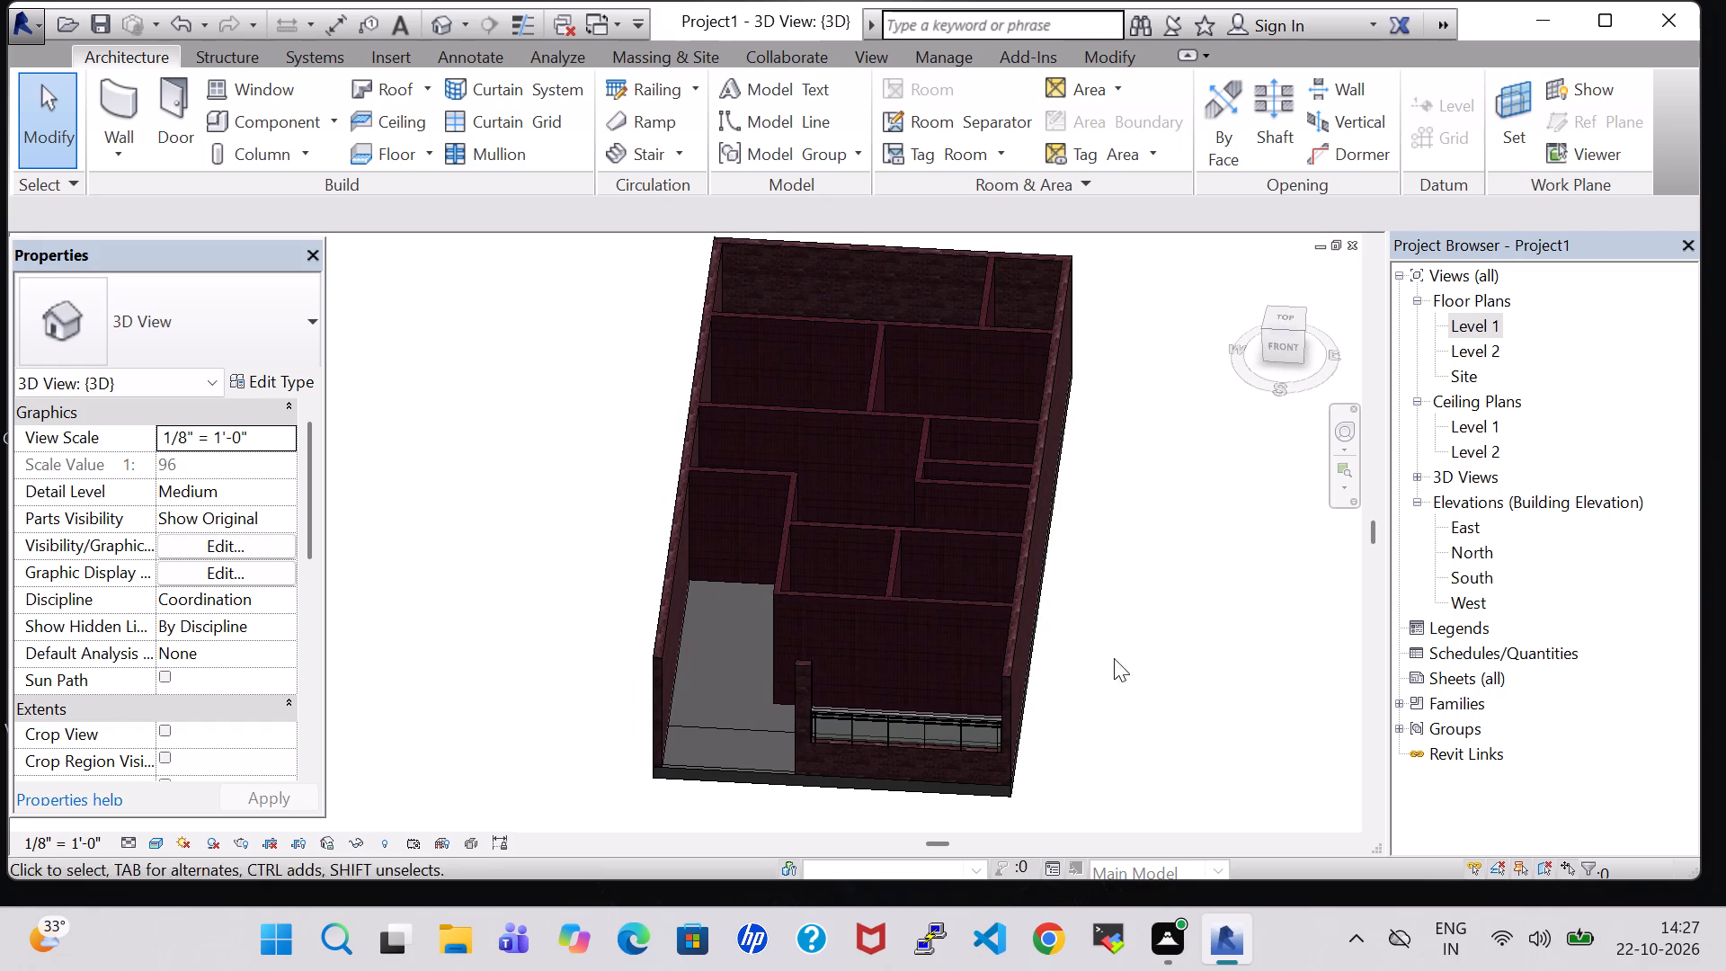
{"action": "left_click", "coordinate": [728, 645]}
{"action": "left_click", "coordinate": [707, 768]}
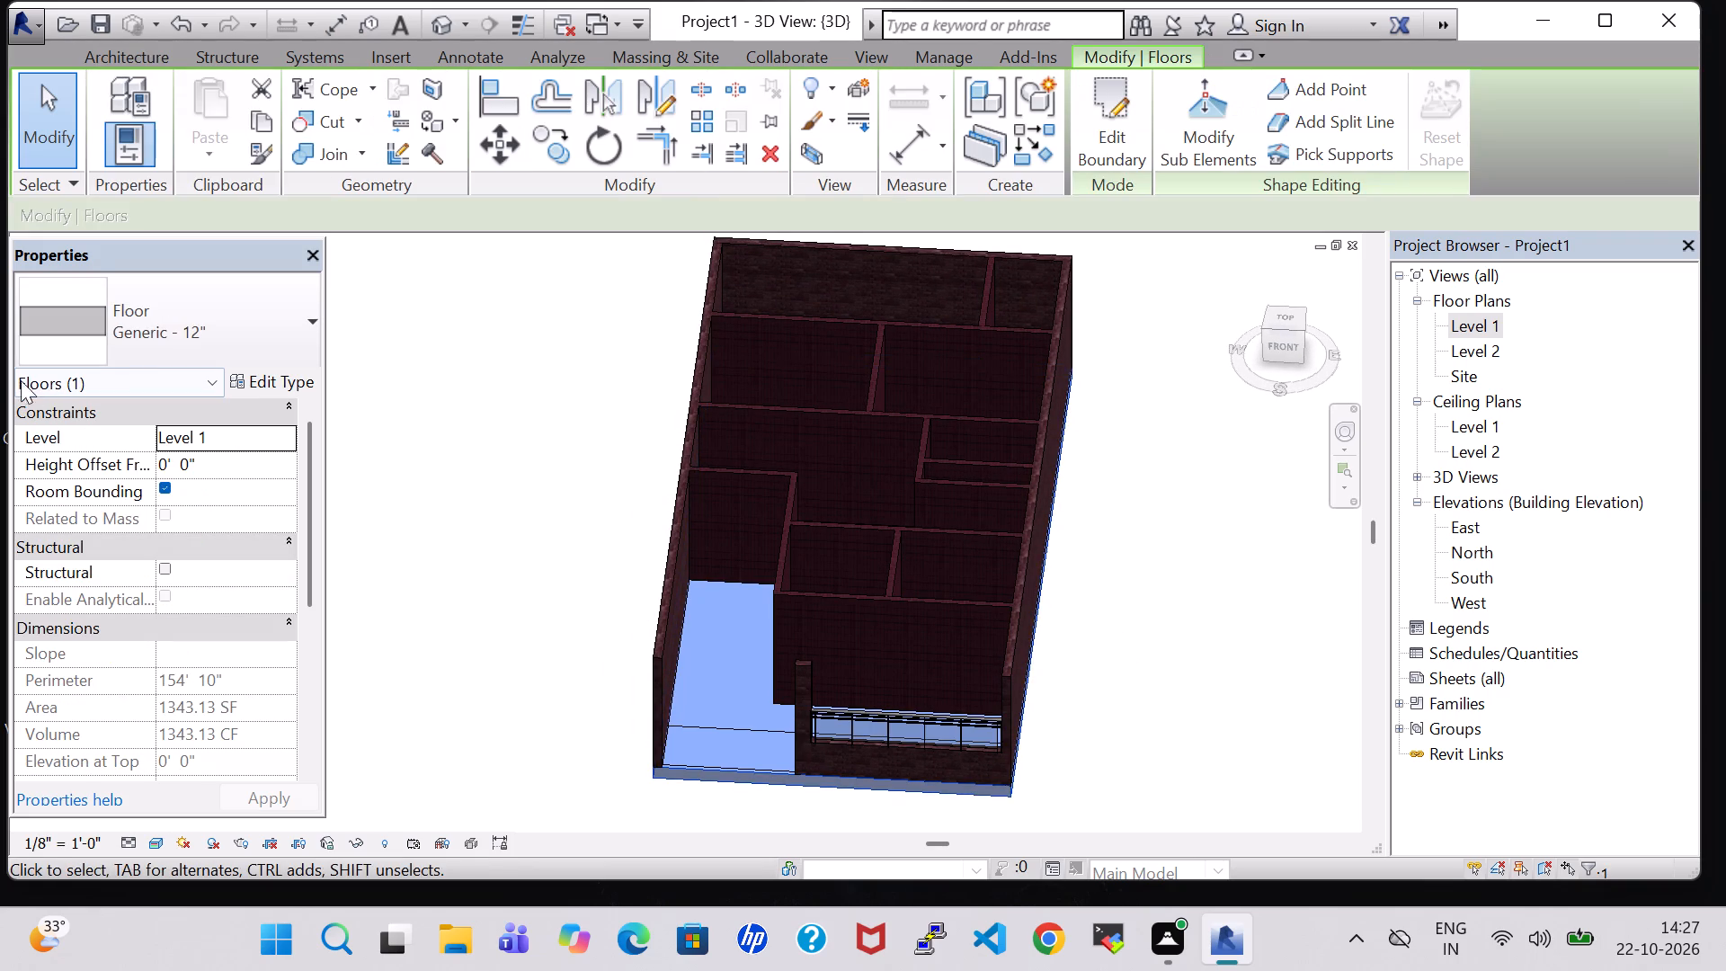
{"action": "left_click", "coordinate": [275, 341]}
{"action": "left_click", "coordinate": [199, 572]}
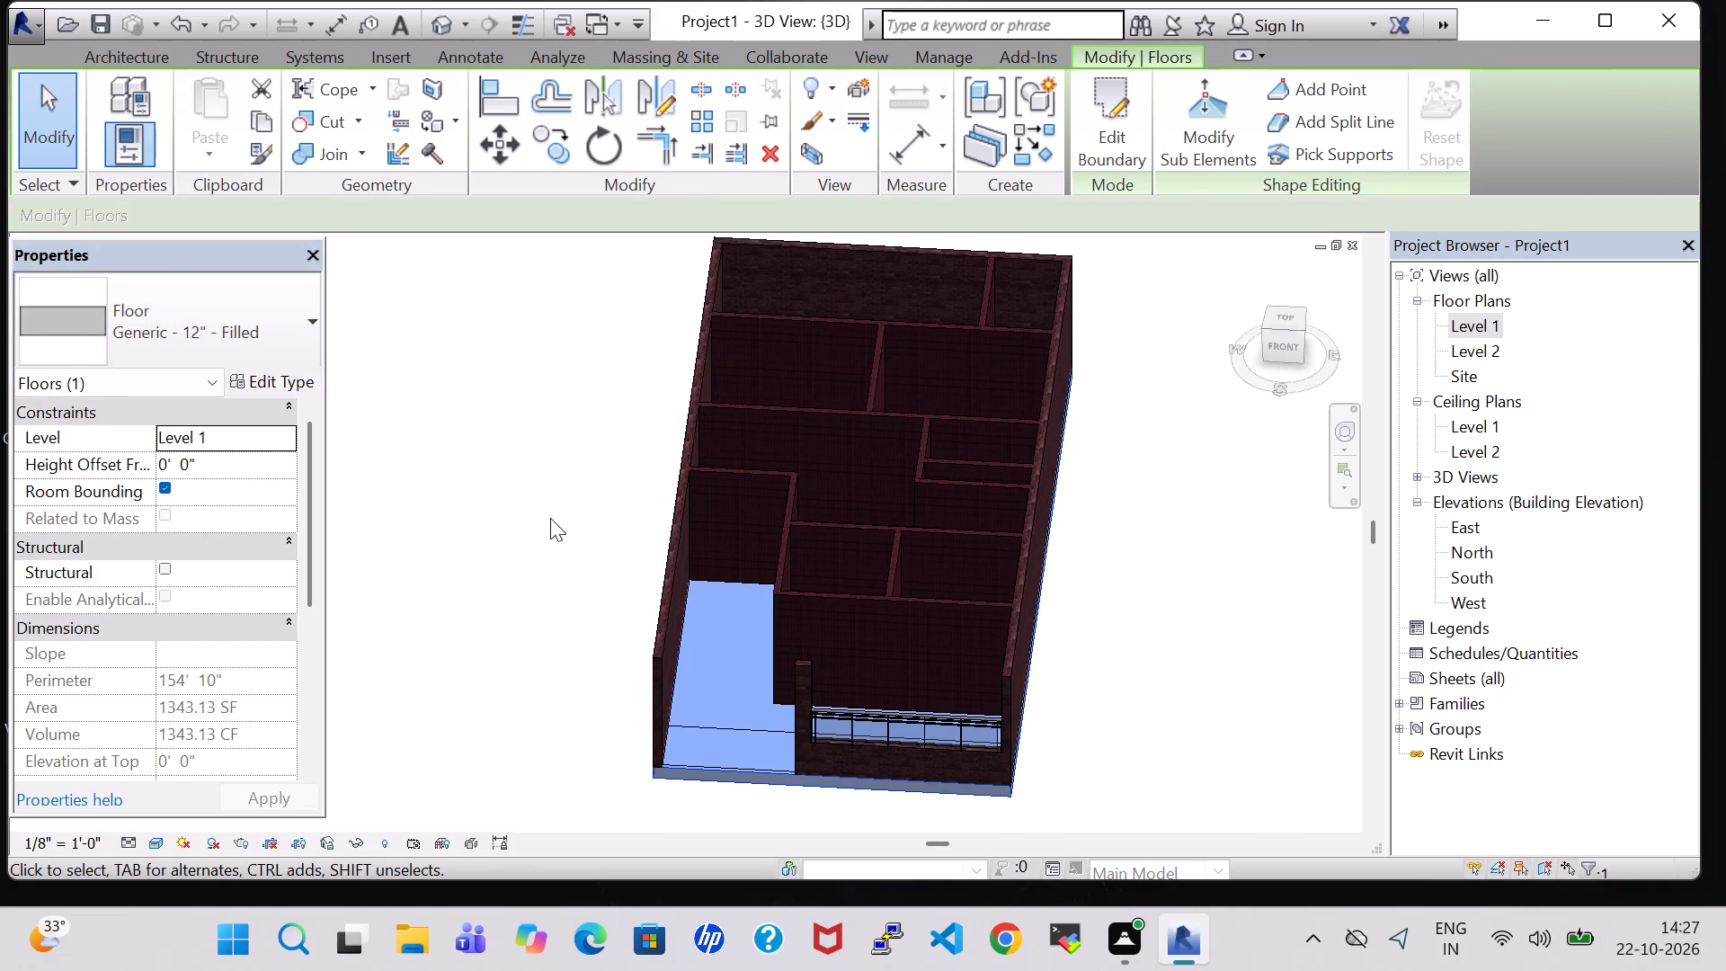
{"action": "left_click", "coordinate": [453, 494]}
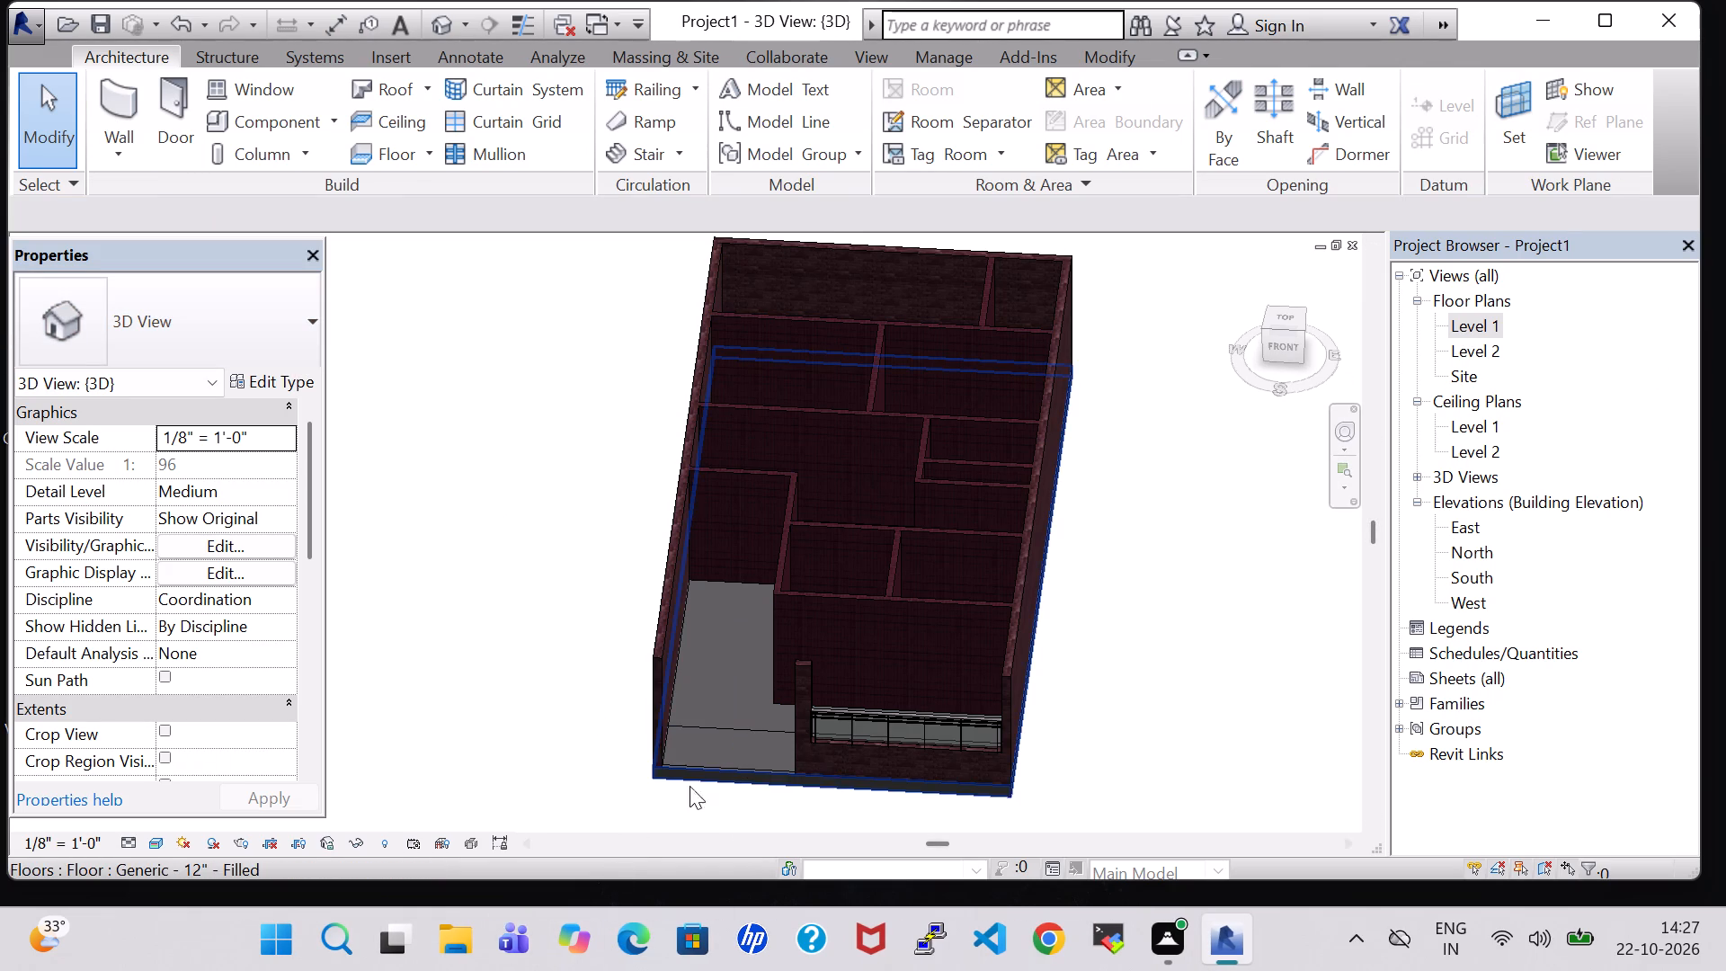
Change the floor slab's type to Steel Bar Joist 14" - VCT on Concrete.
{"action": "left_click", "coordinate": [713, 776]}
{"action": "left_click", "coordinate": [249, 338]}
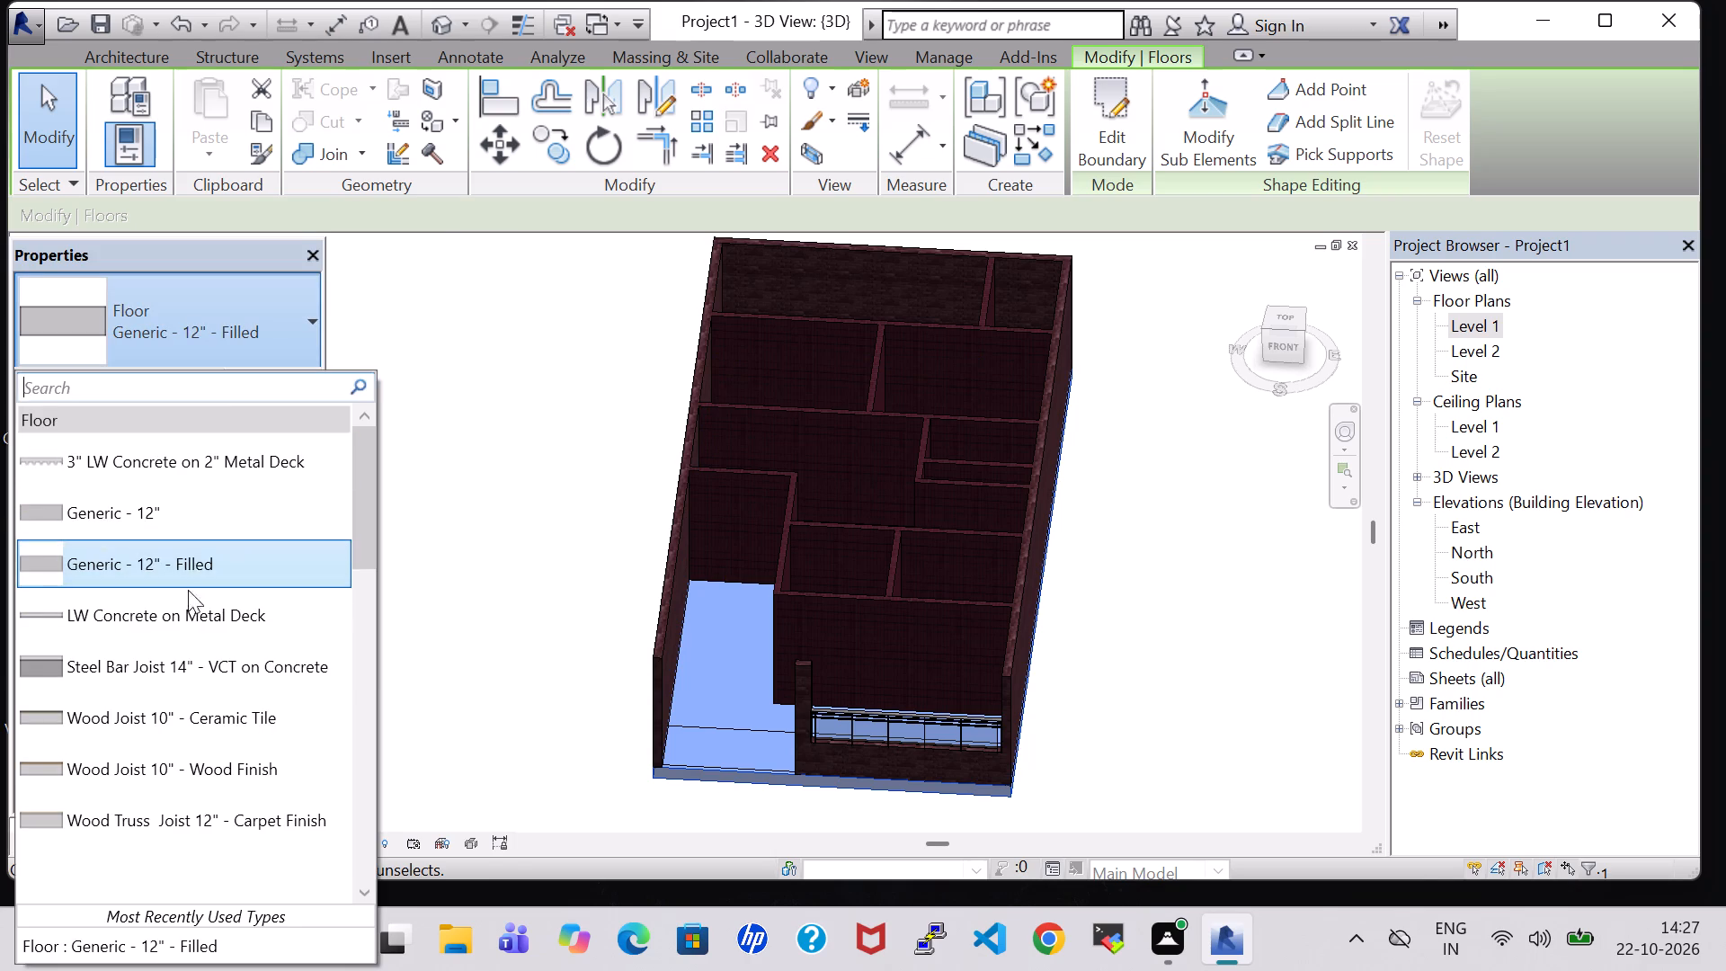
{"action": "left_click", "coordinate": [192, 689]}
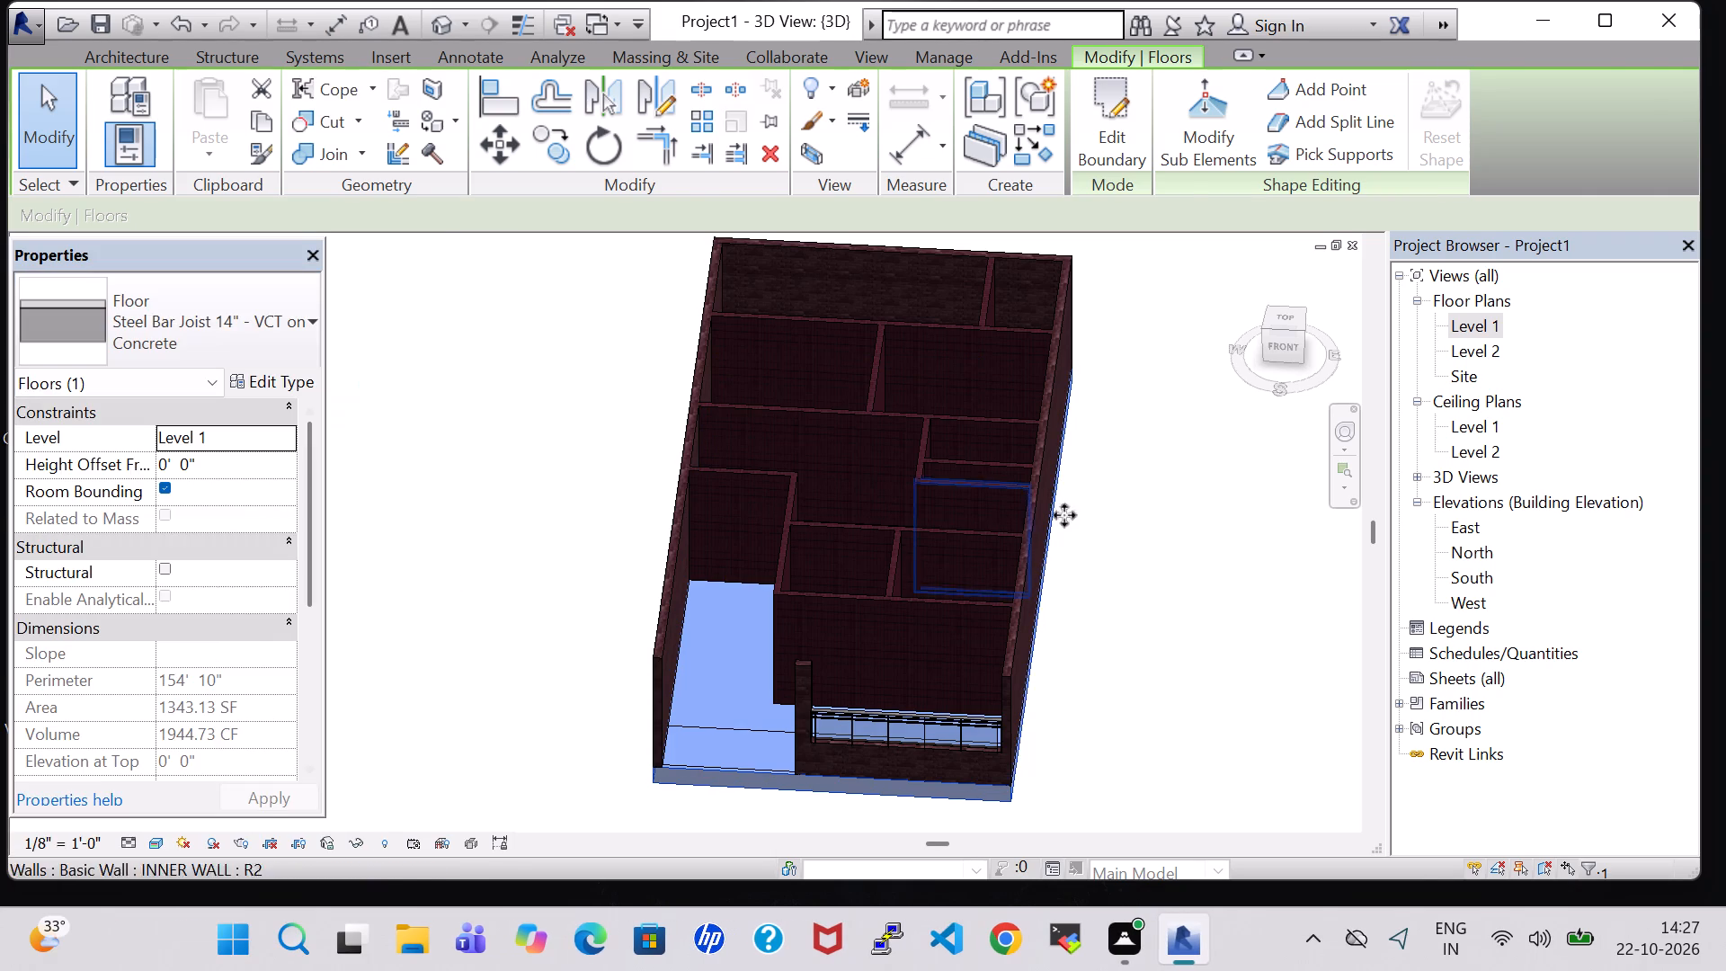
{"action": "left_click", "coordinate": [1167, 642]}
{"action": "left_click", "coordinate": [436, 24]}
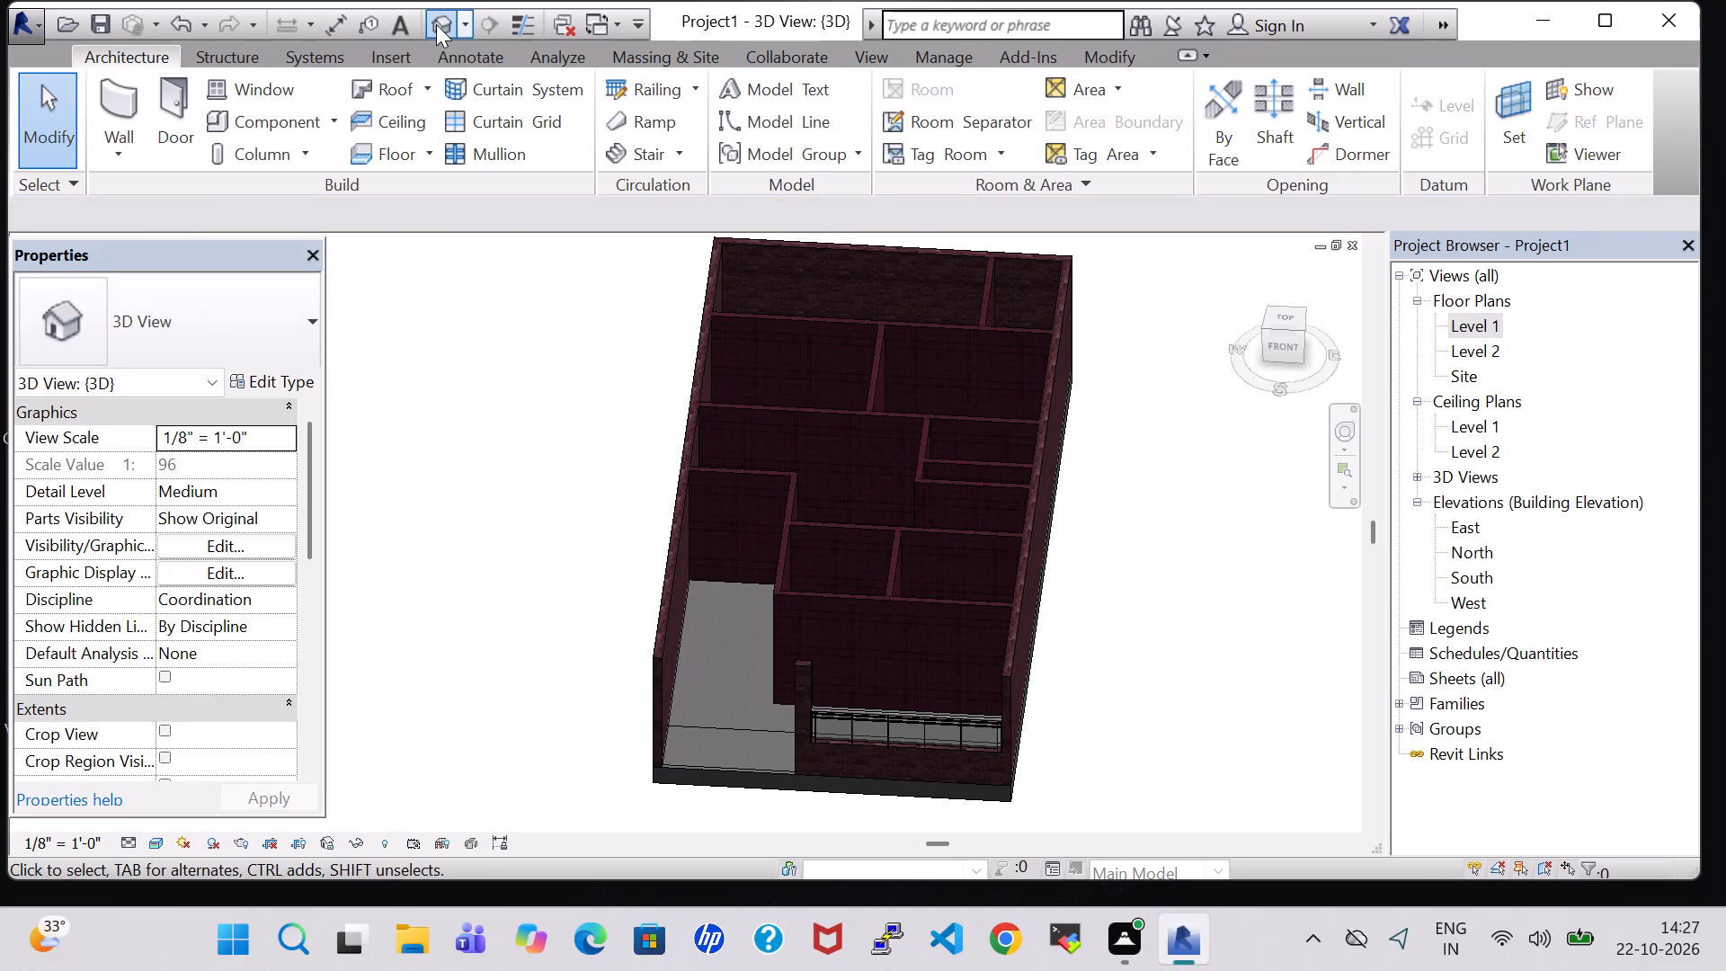
Set the floor slab's type to Wood Joist 10" - Ceramic Tile in the Level 1 plan, and check it in 3D.
{"action": "double_click", "coordinate": [1489, 326]}
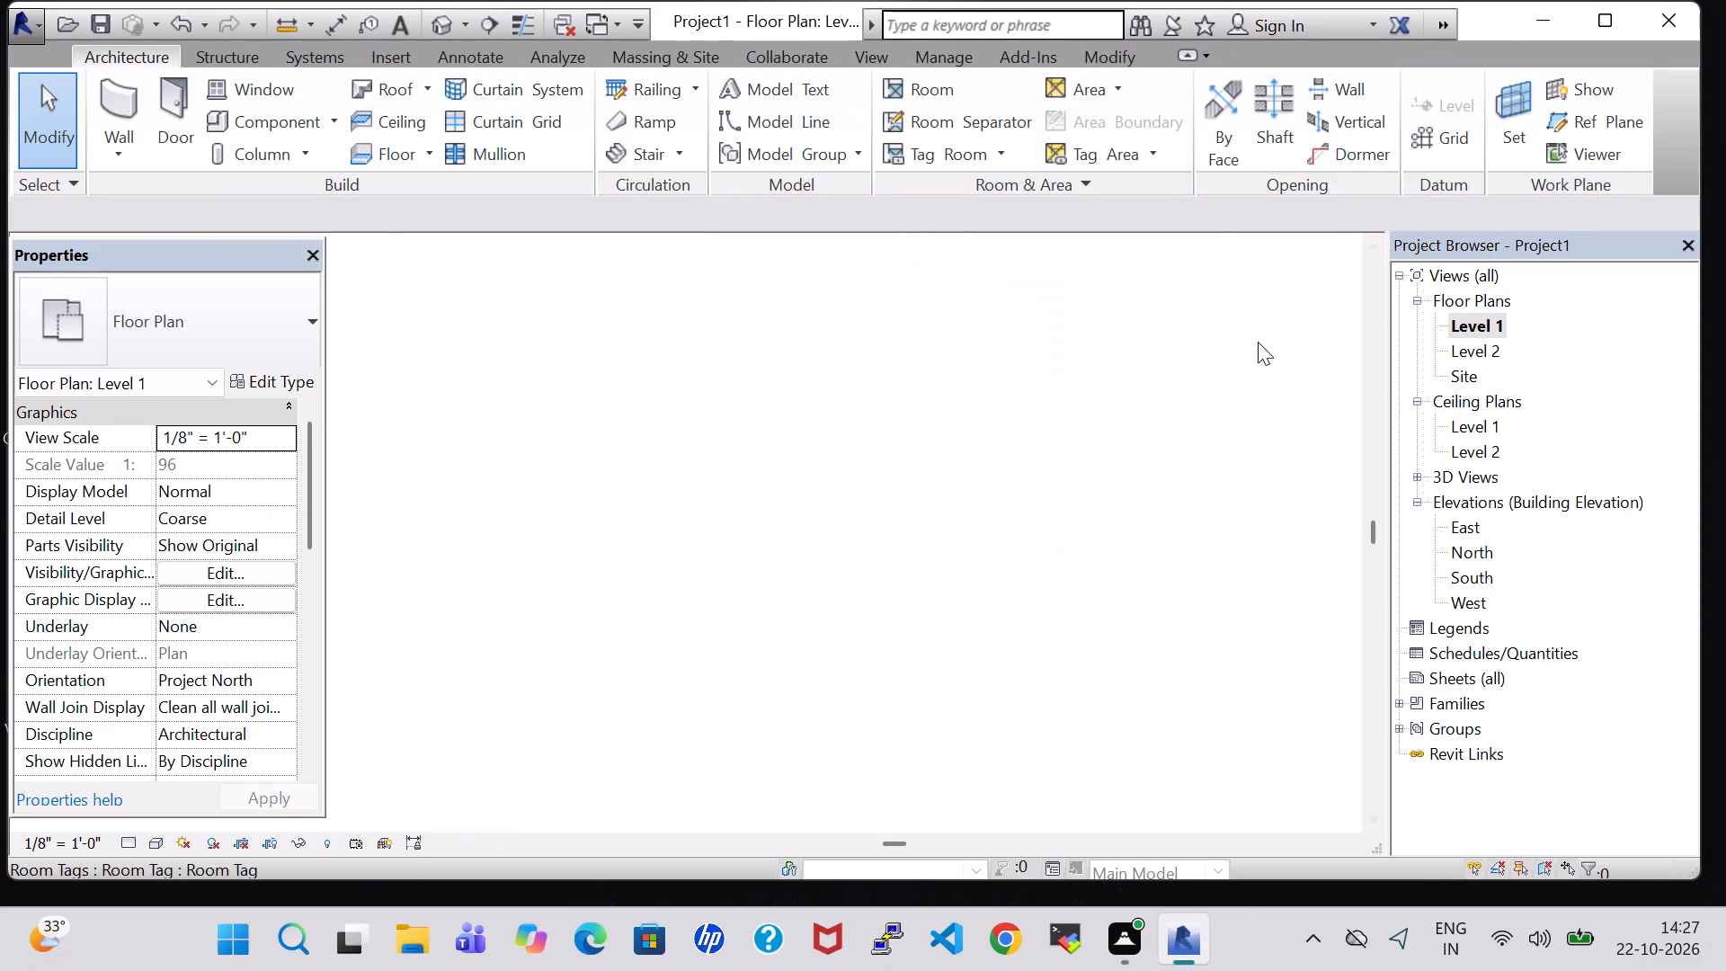
{"action": "scroll", "coordinate": [1038, 564], "scroll_direction": "down", "scroll_amount": 7}
{"action": "middle_click_drag", "start_coordinate": [938, 699], "coordinate": [923, 699]}
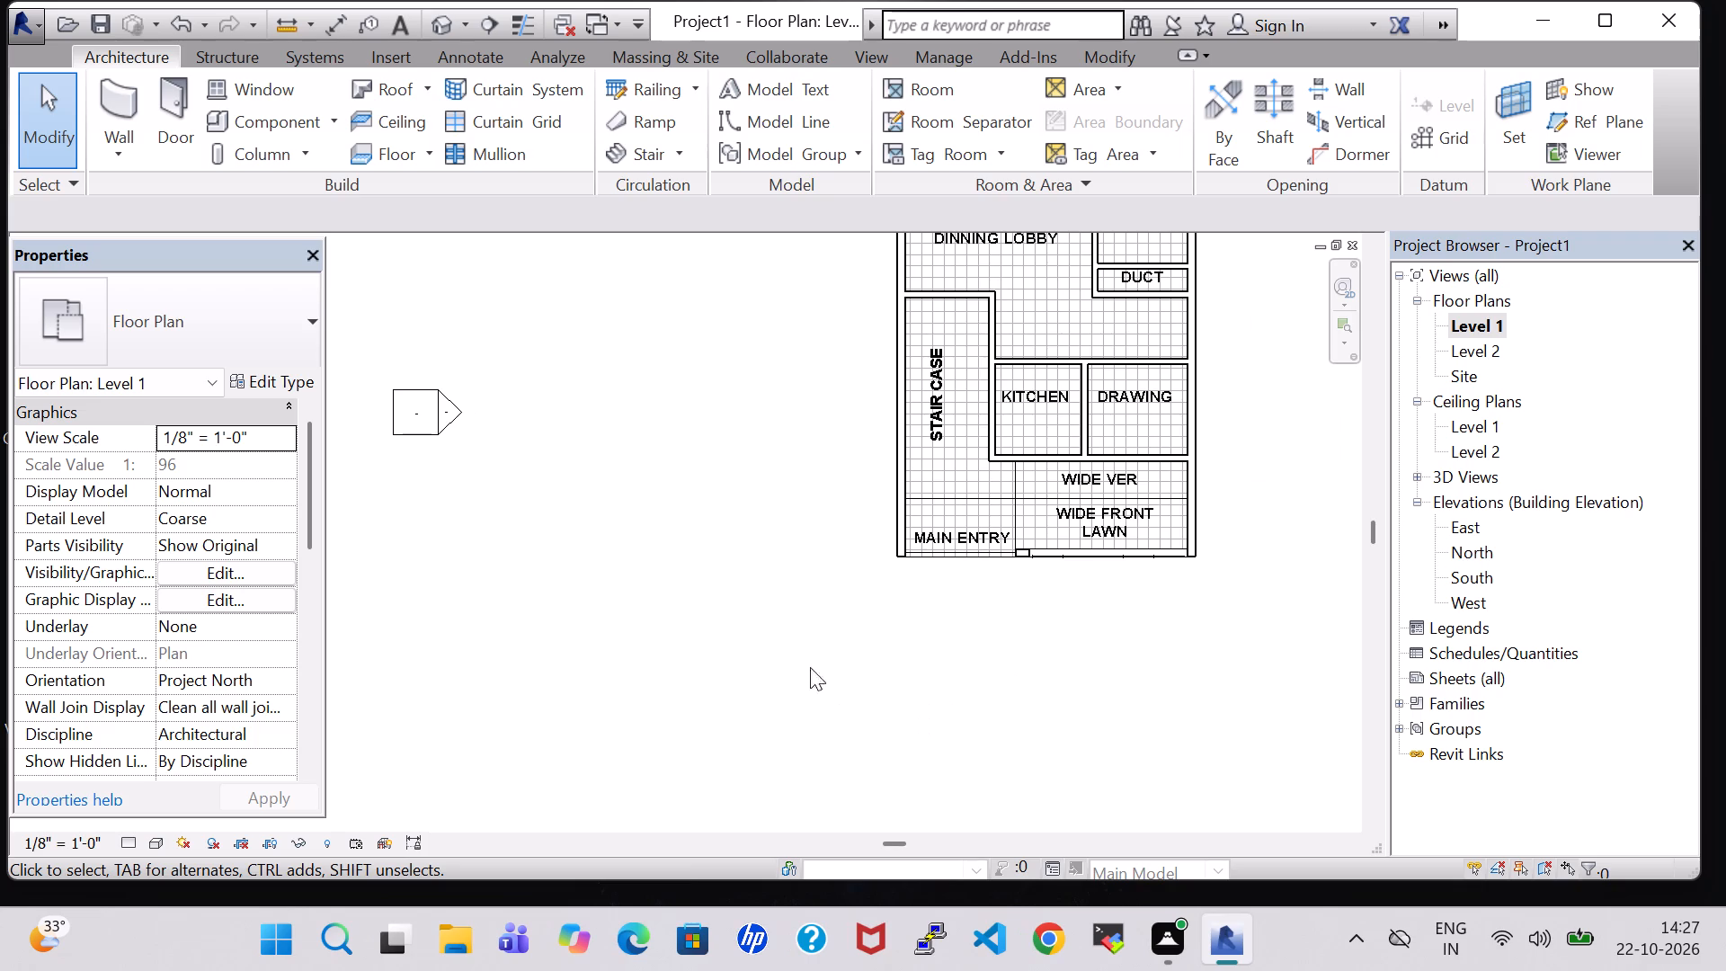
{"action": "left_click", "coordinate": [184, 291]}
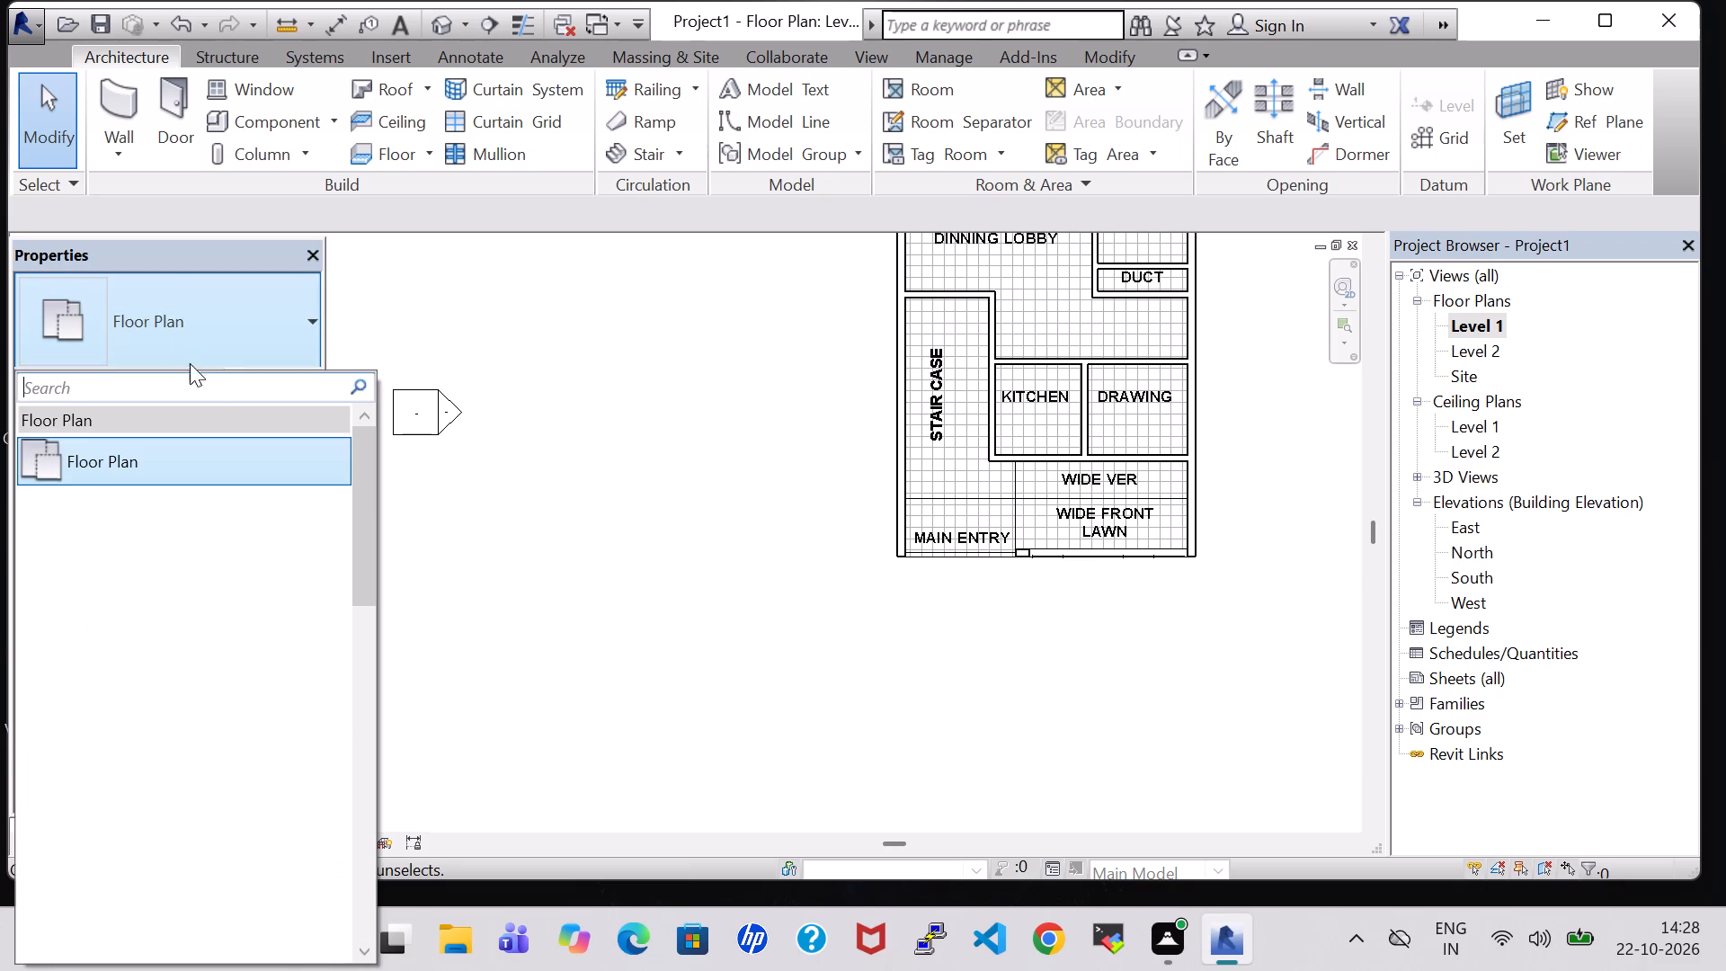
{"action": "left_click", "coordinate": [729, 536]}
{"action": "scroll", "coordinate": [1050, 549], "scroll_direction": "up", "scroll_amount": 3}
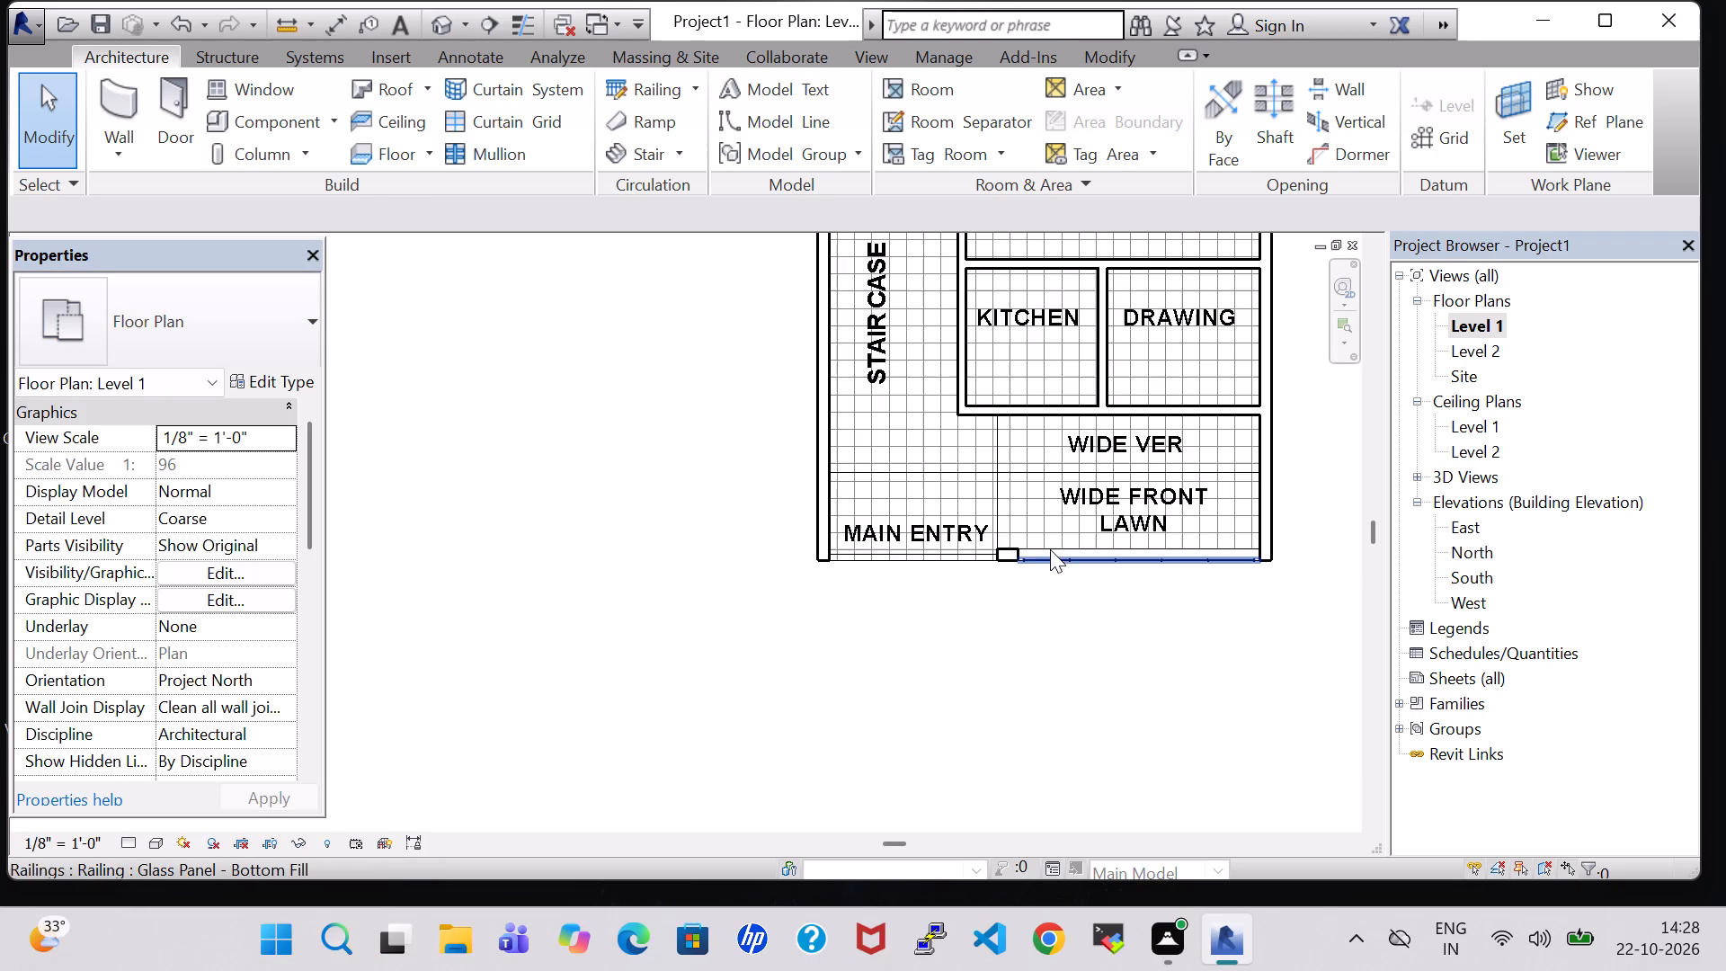
{"action": "left_click", "coordinate": [956, 563]}
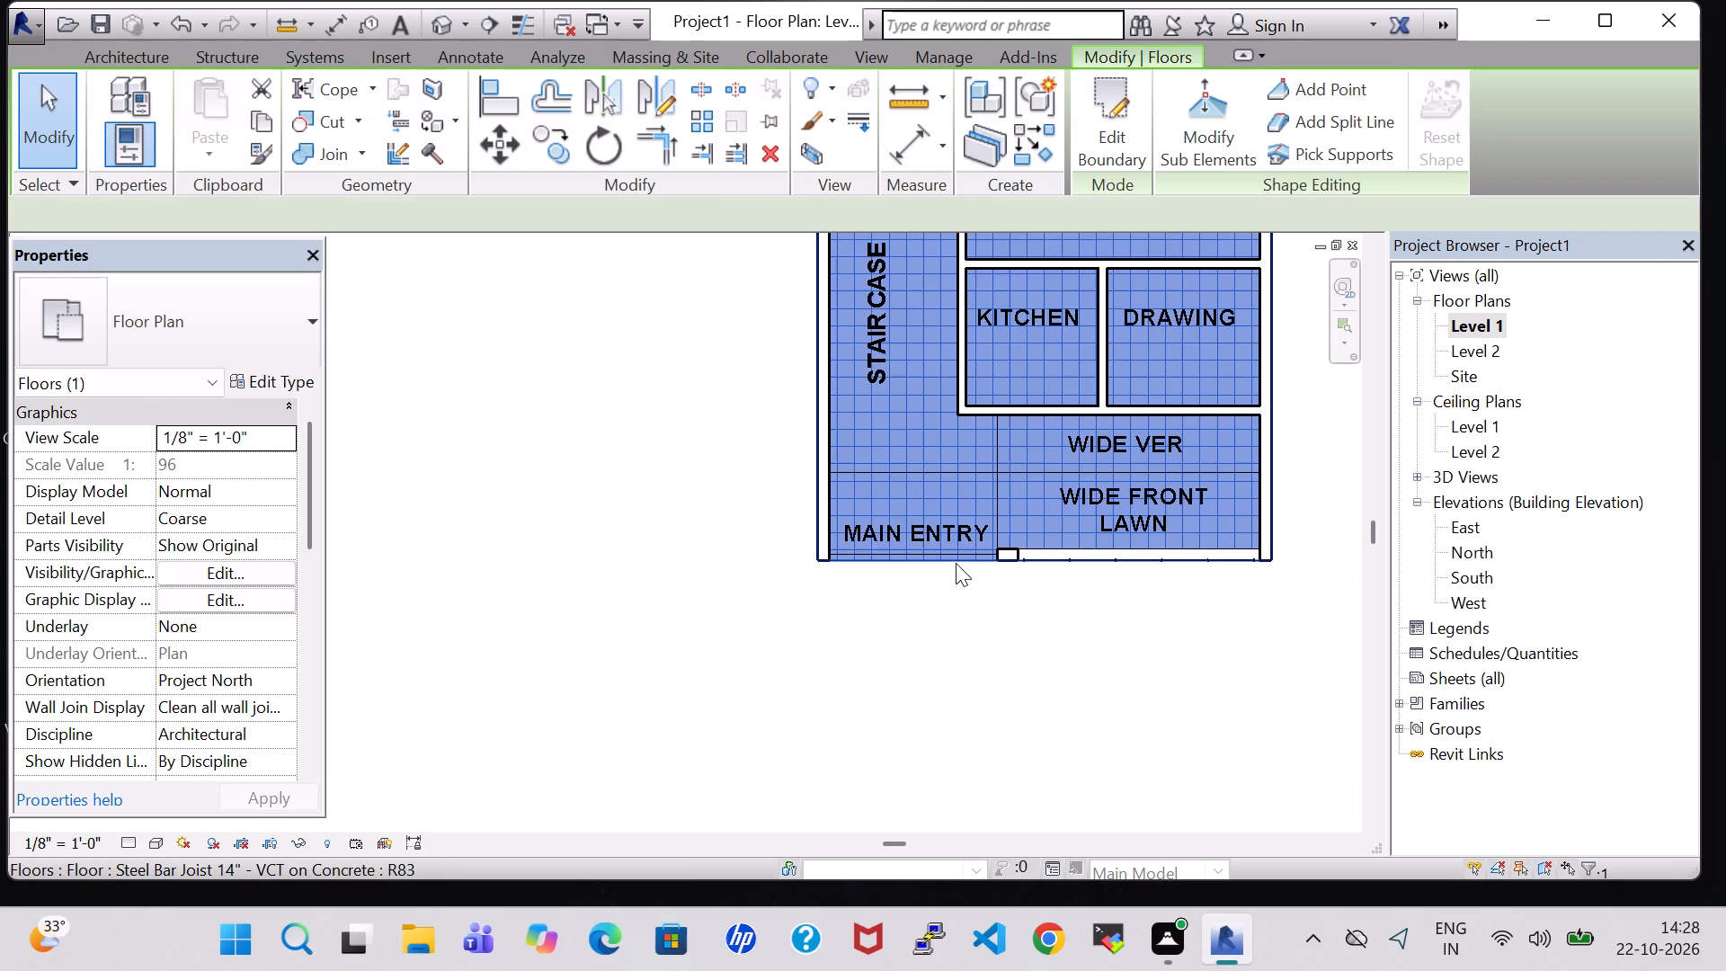
{"action": "left_click", "coordinate": [134, 298]}
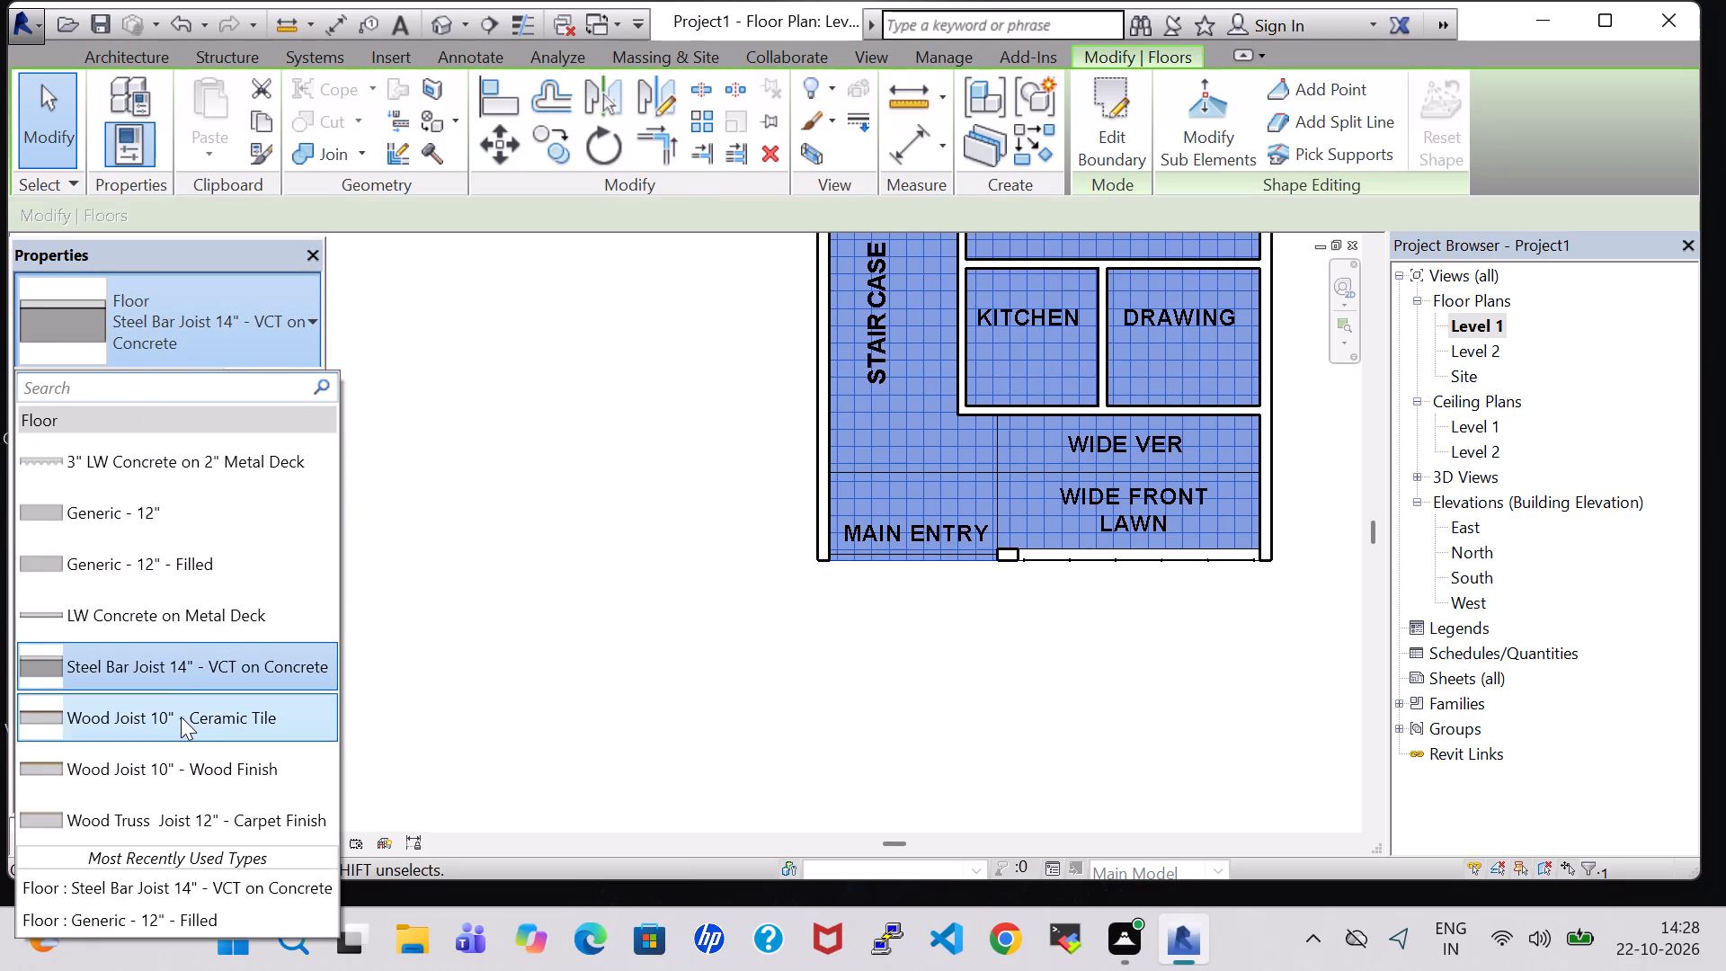
{"action": "left_click", "coordinate": [181, 717]}
{"action": "left_click", "coordinate": [686, 680]}
{"action": "left_click", "coordinate": [440, 22]}
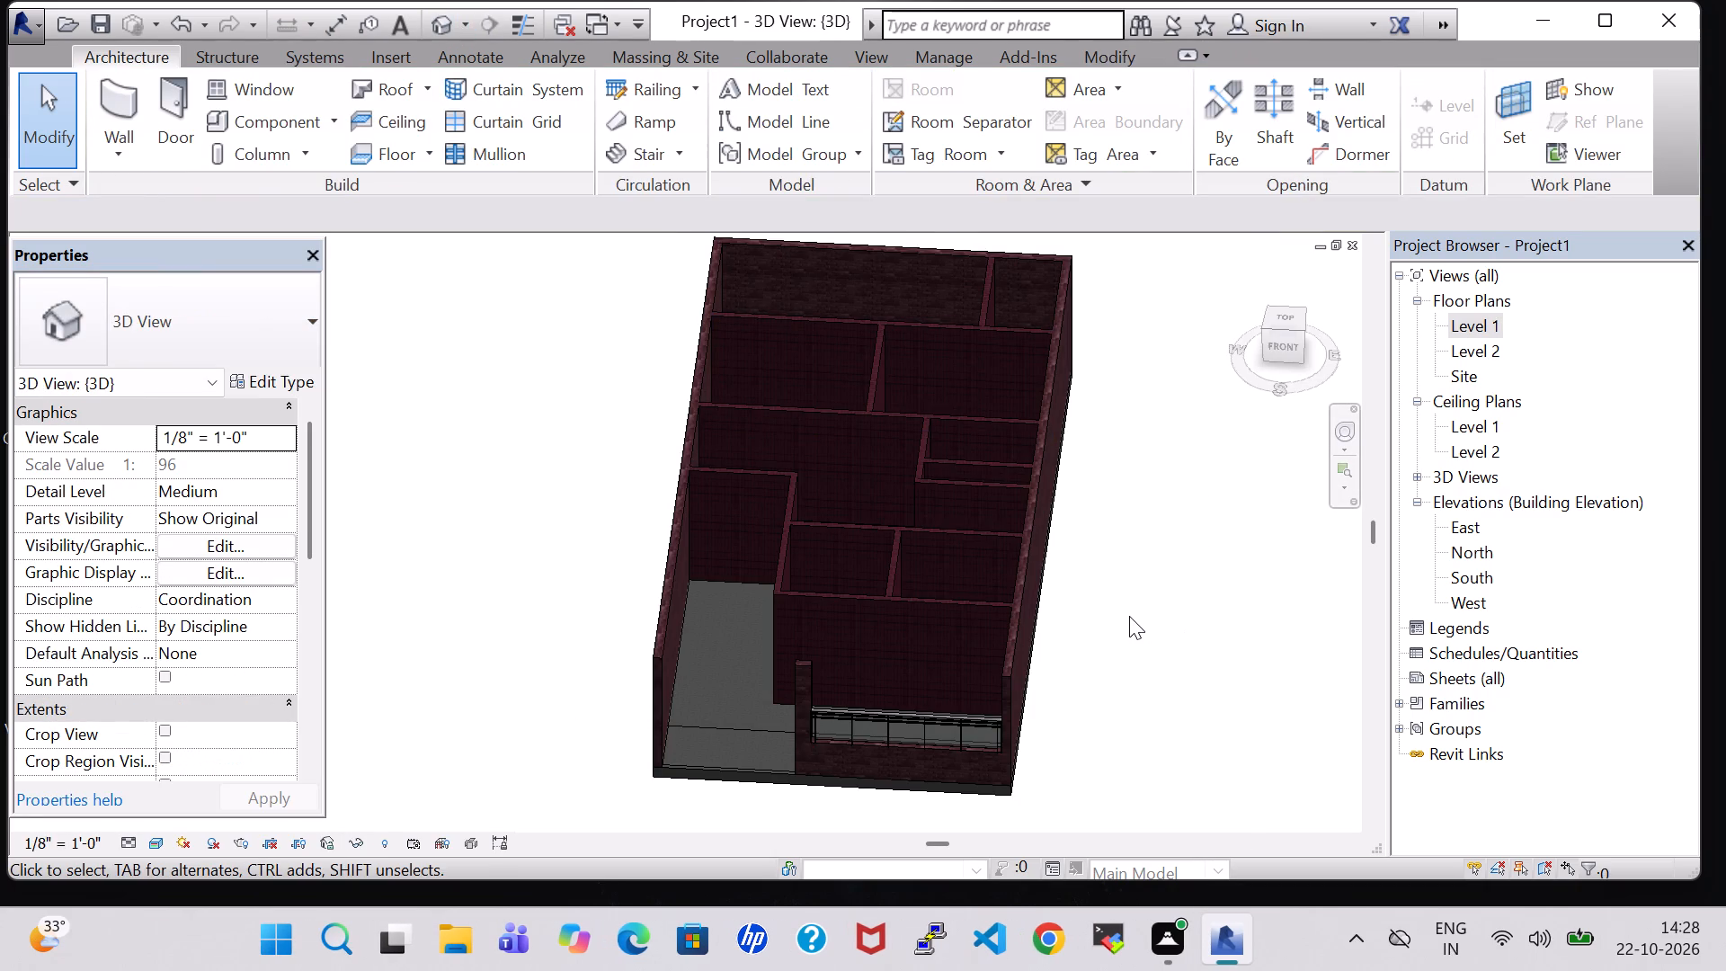
{"action": "middle_click", "coordinate": [1129, 616], "text": "shift"}
{"action": "middle_click", "coordinate": [1129, 616], "text": "shift"}
{"action": "middle_click_drag", "start_coordinate": [878, 657], "coordinate": [920, 596], "text": "shift"}
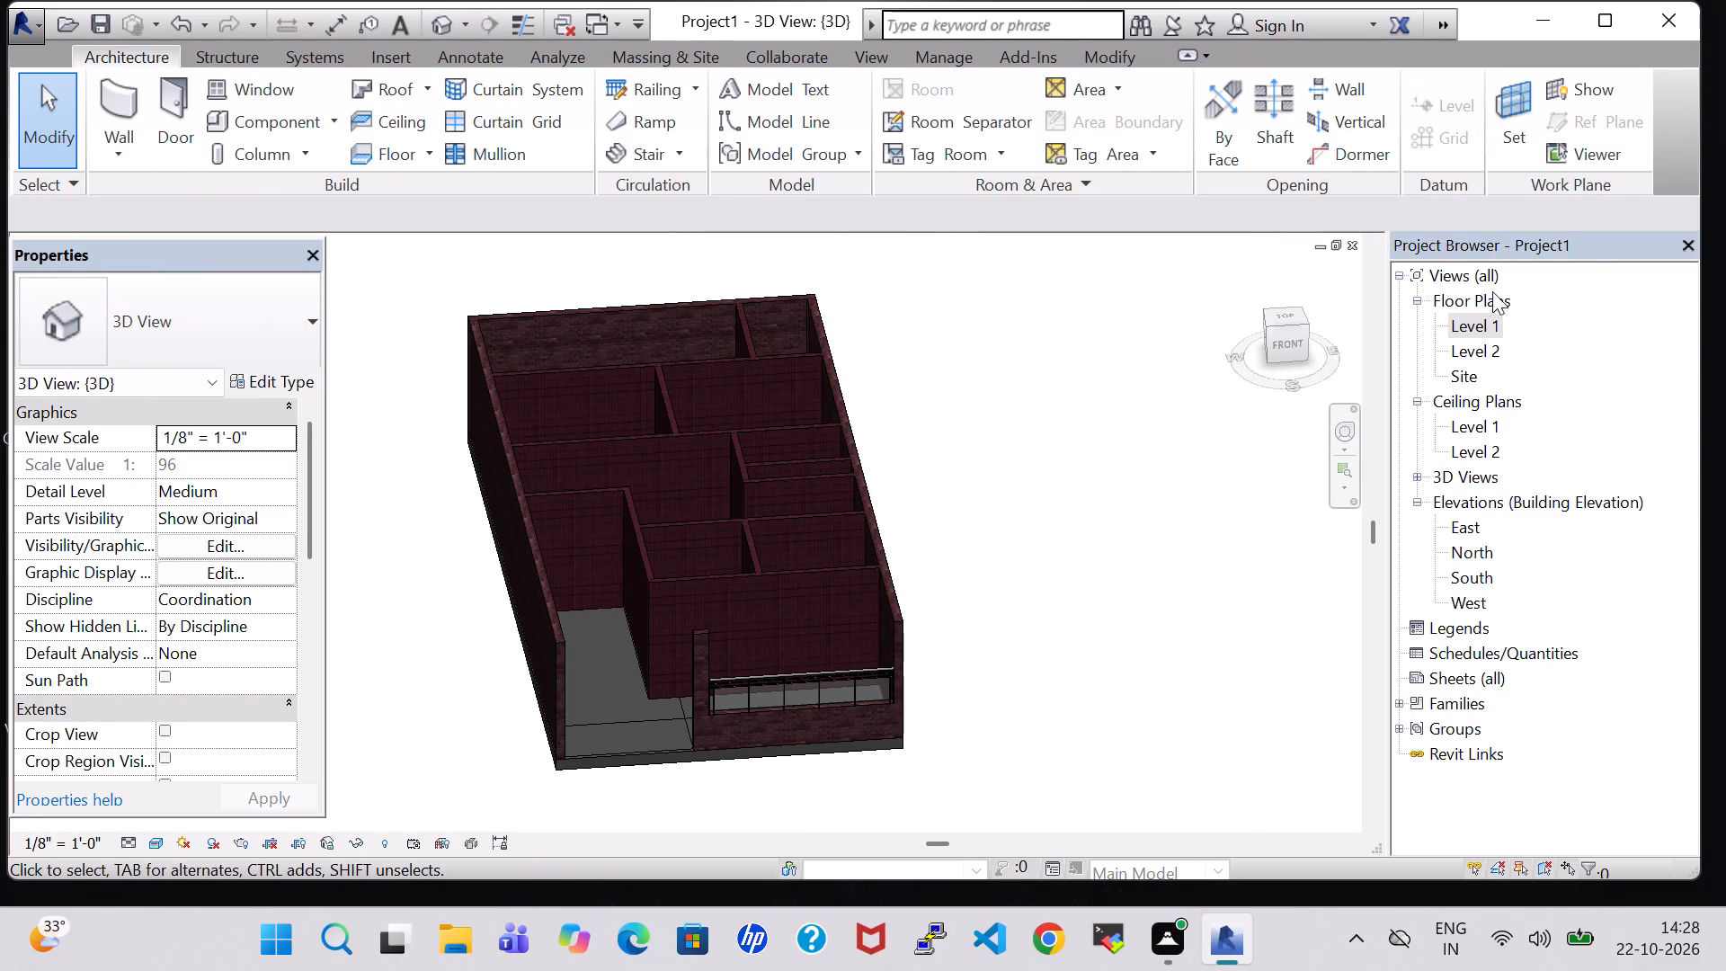
On the Level 1 plan, move the duct's south wall down to 3' 10" from the wall shared with the toilet.
{"action": "double_click", "coordinate": [1464, 327]}
{"action": "scroll", "coordinate": [1123, 413], "scroll_direction": "down", "scroll_amount": 2}
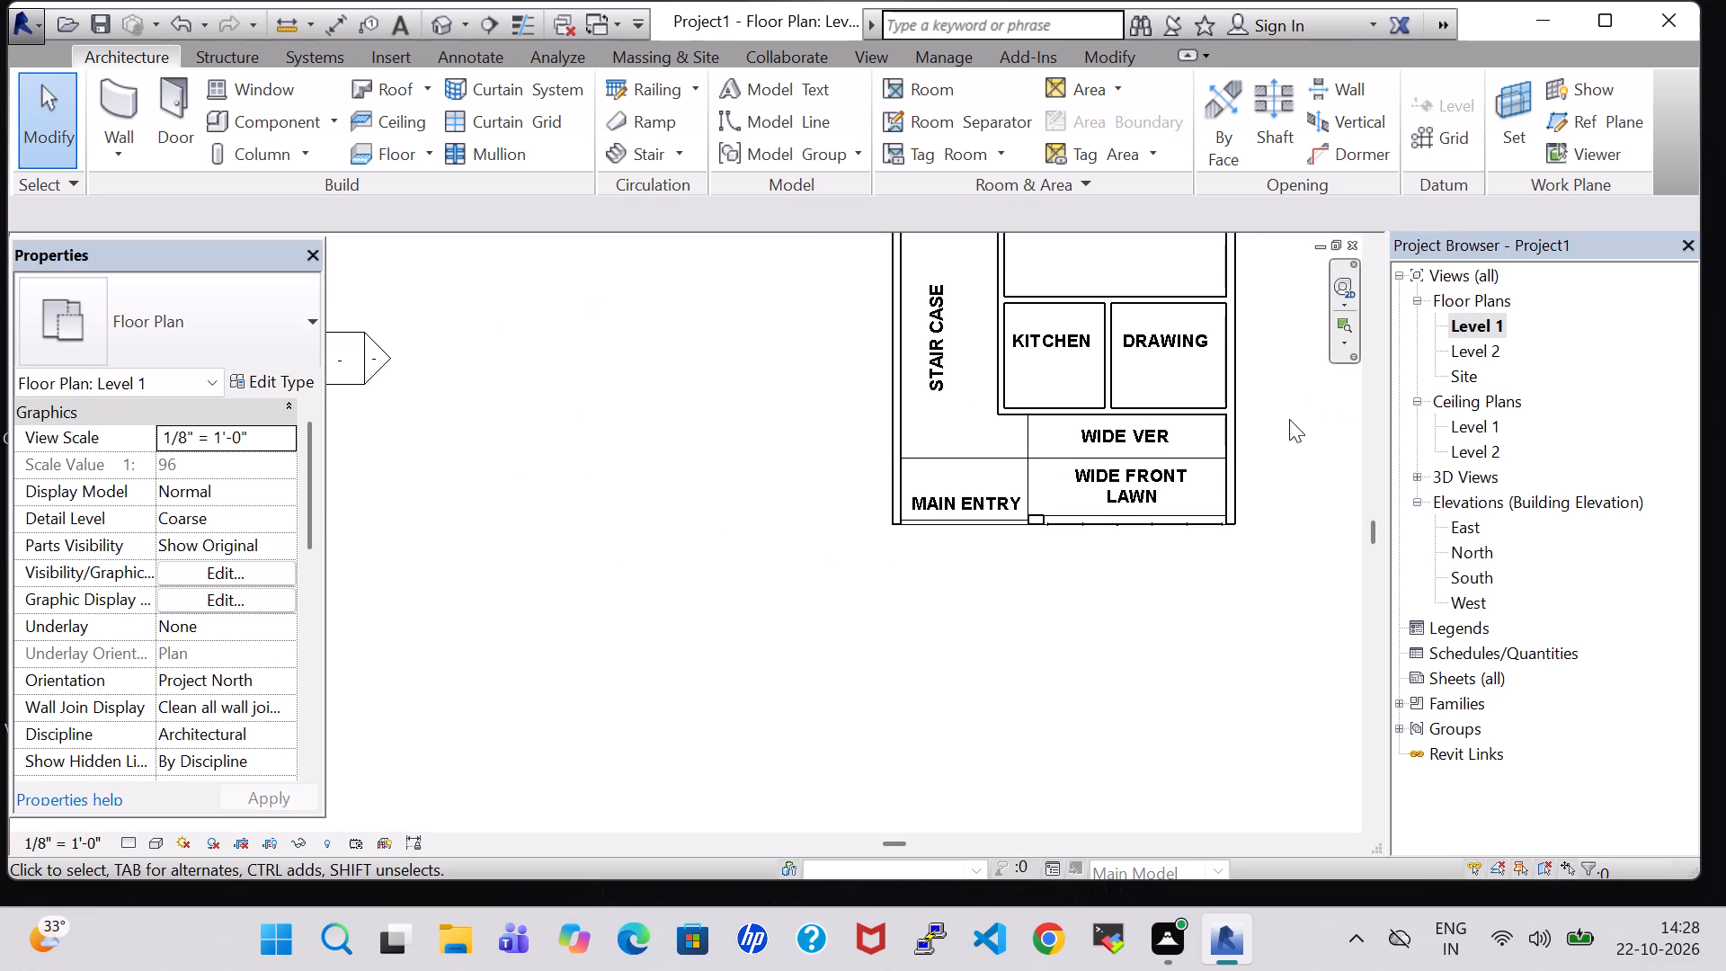
{"action": "middle_click", "coordinate": [1288, 419]}
{"action": "middle_click_drag", "start_coordinate": [1244, 575], "coordinate": [1197, 710]}
{"action": "middle_click", "coordinate": [1193, 717]}
{"action": "scroll", "coordinate": [1218, 441], "scroll_direction": "up", "scroll_amount": 1}
{"action": "middle_click_drag", "start_coordinate": [1297, 412], "coordinate": [1234, 596]}
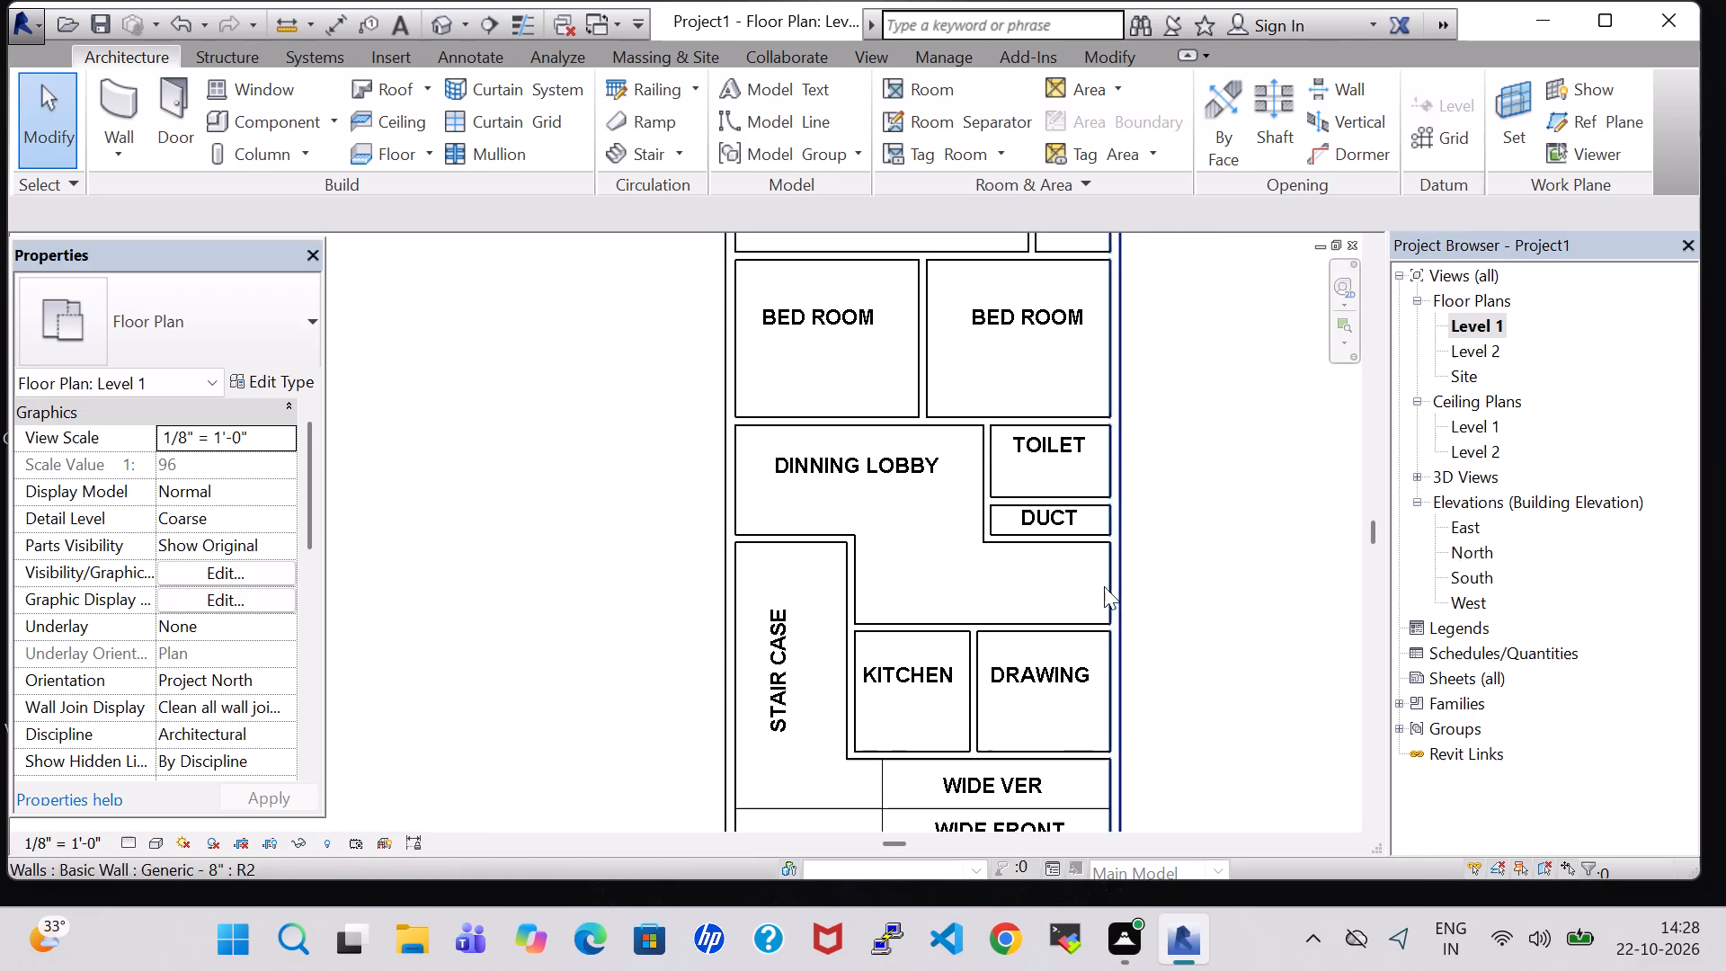
{"action": "left_click", "coordinate": [1055, 535]}
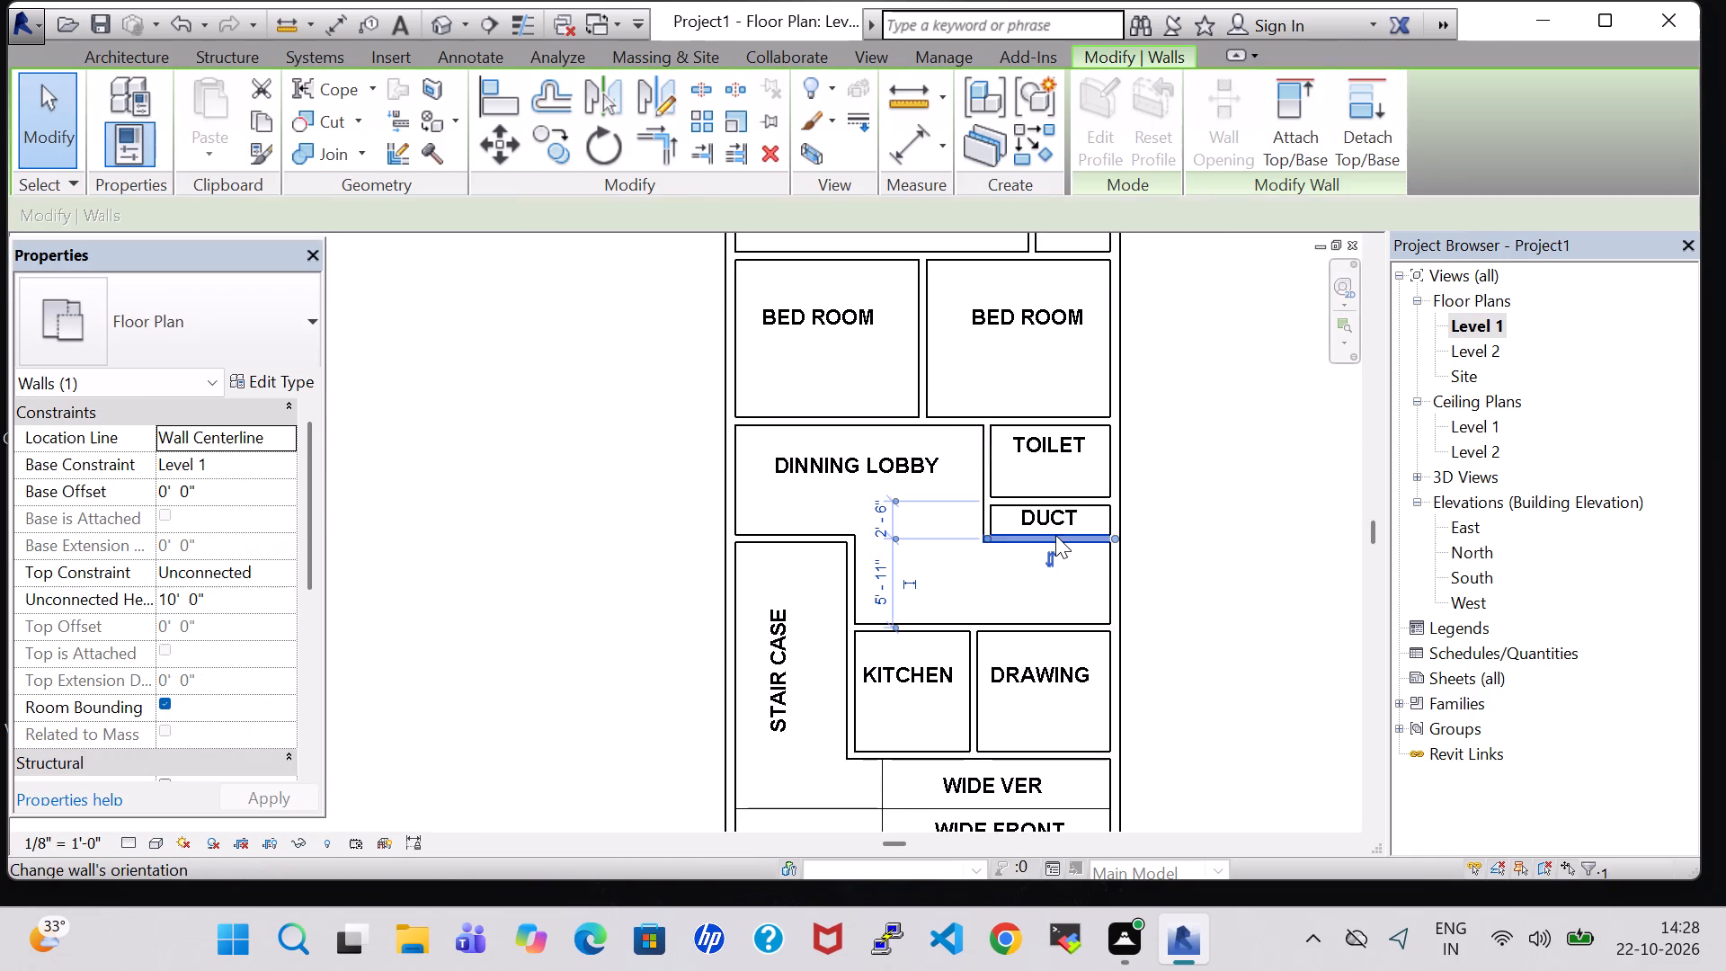
{"action": "key", "text": "Down"}
{"action": "key", "text": "Down"}
{"action": "key", "text": "Down"}
{"action": "key", "text": "Down"}
{"action": "key", "text": "Down"}
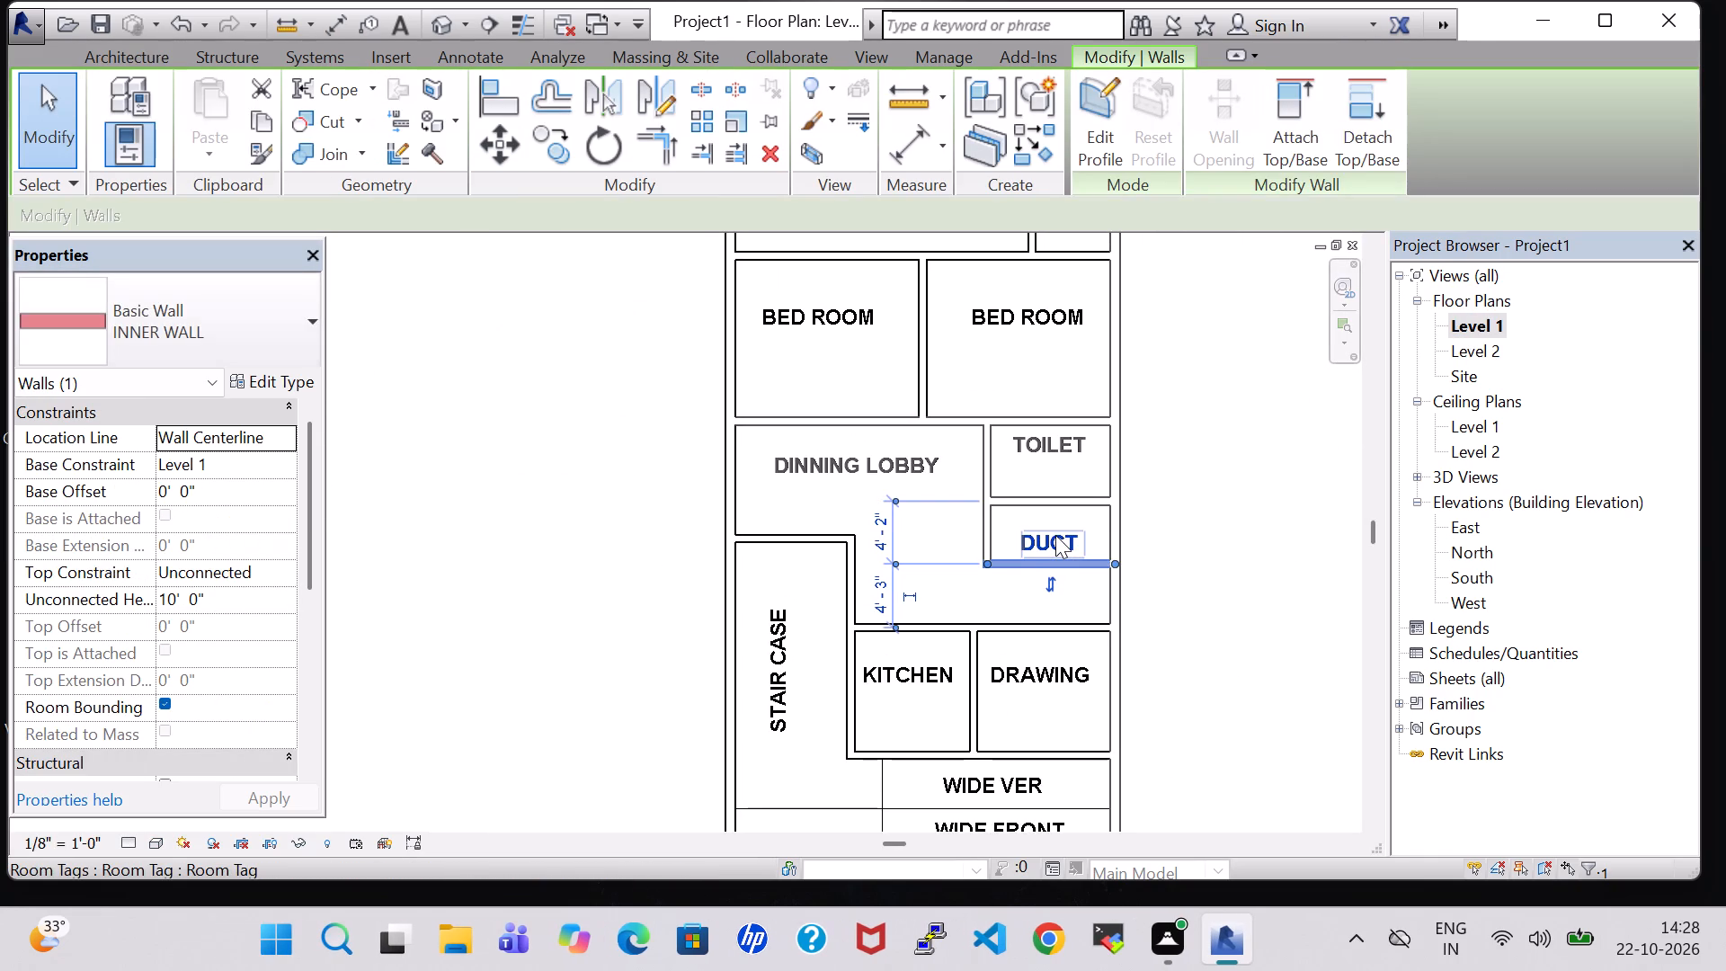
{"action": "key", "text": "Up"}
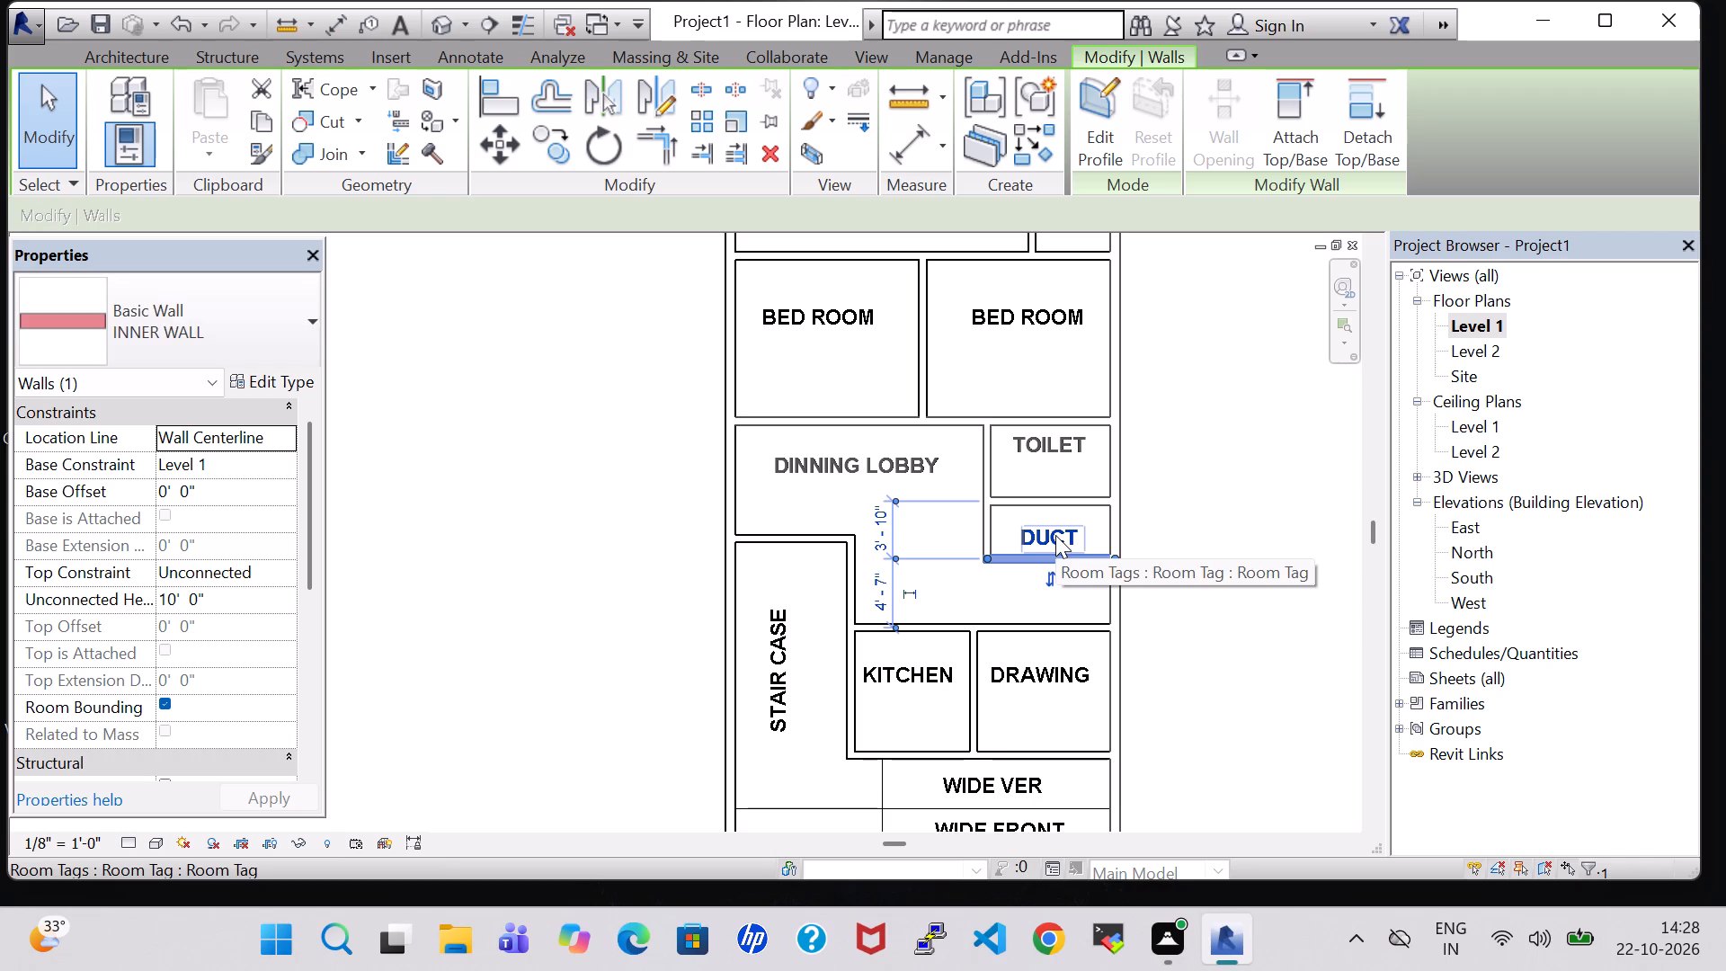
Nudge the wall between the toilet and the duct slightly south.
{"action": "left_click", "coordinate": [1067, 494]}
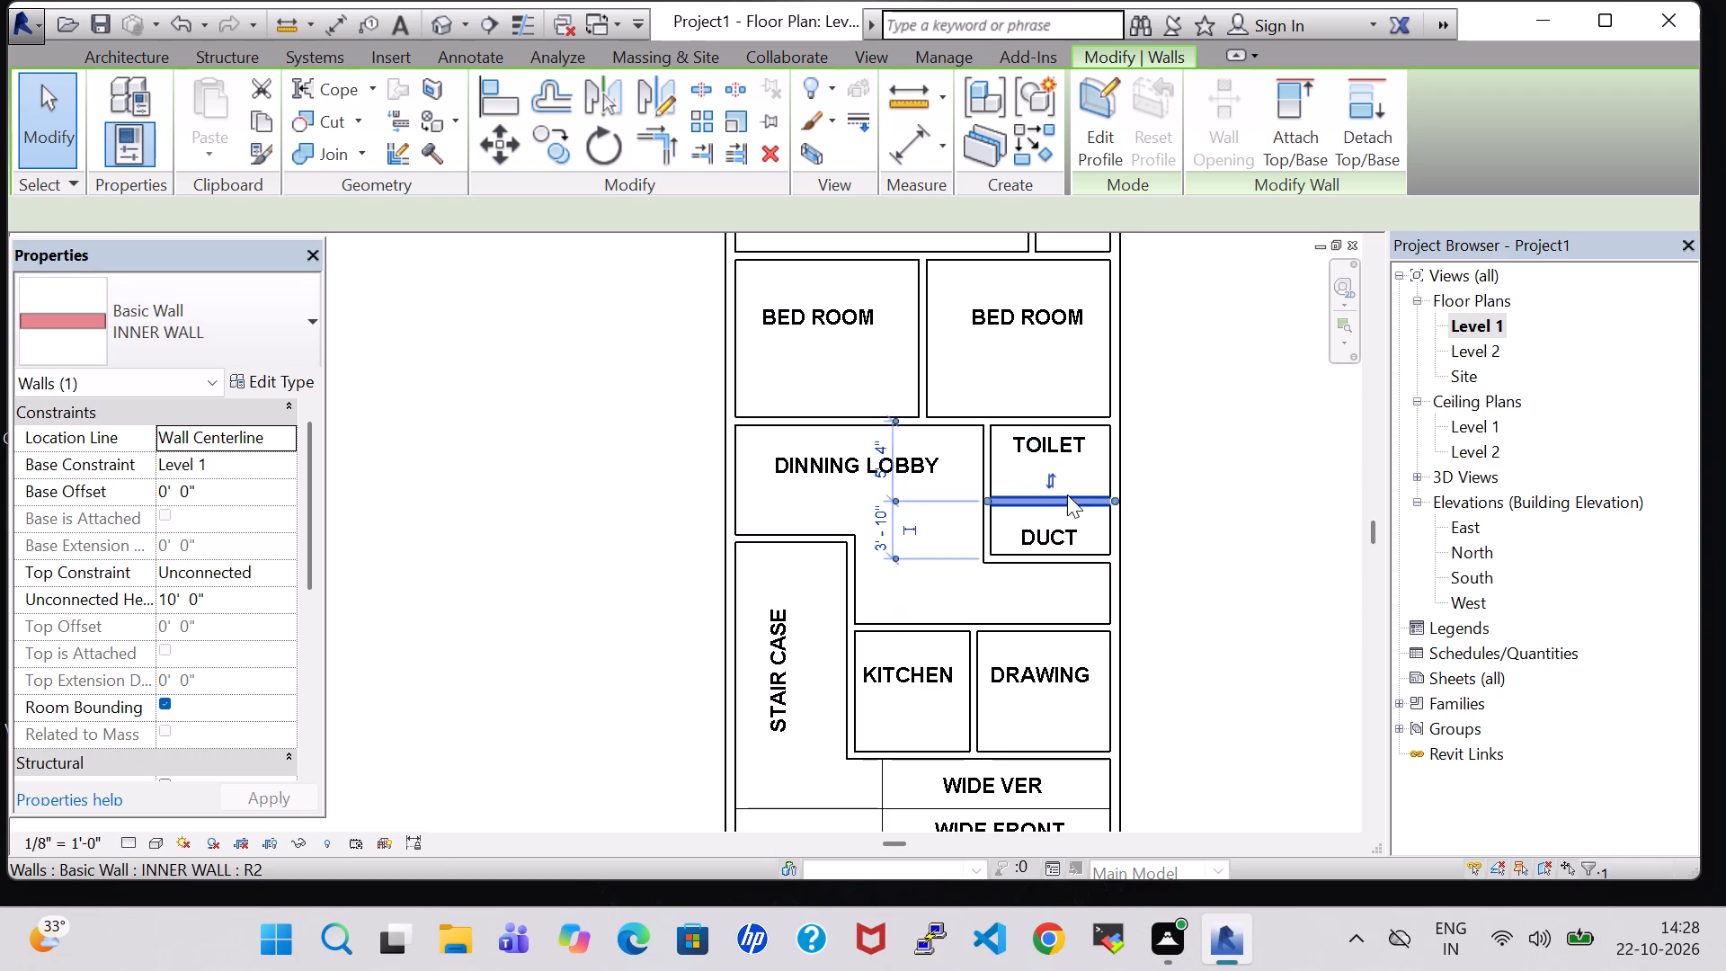
{"action": "key", "text": "Down"}
{"action": "left_click", "coordinate": [1166, 541]}
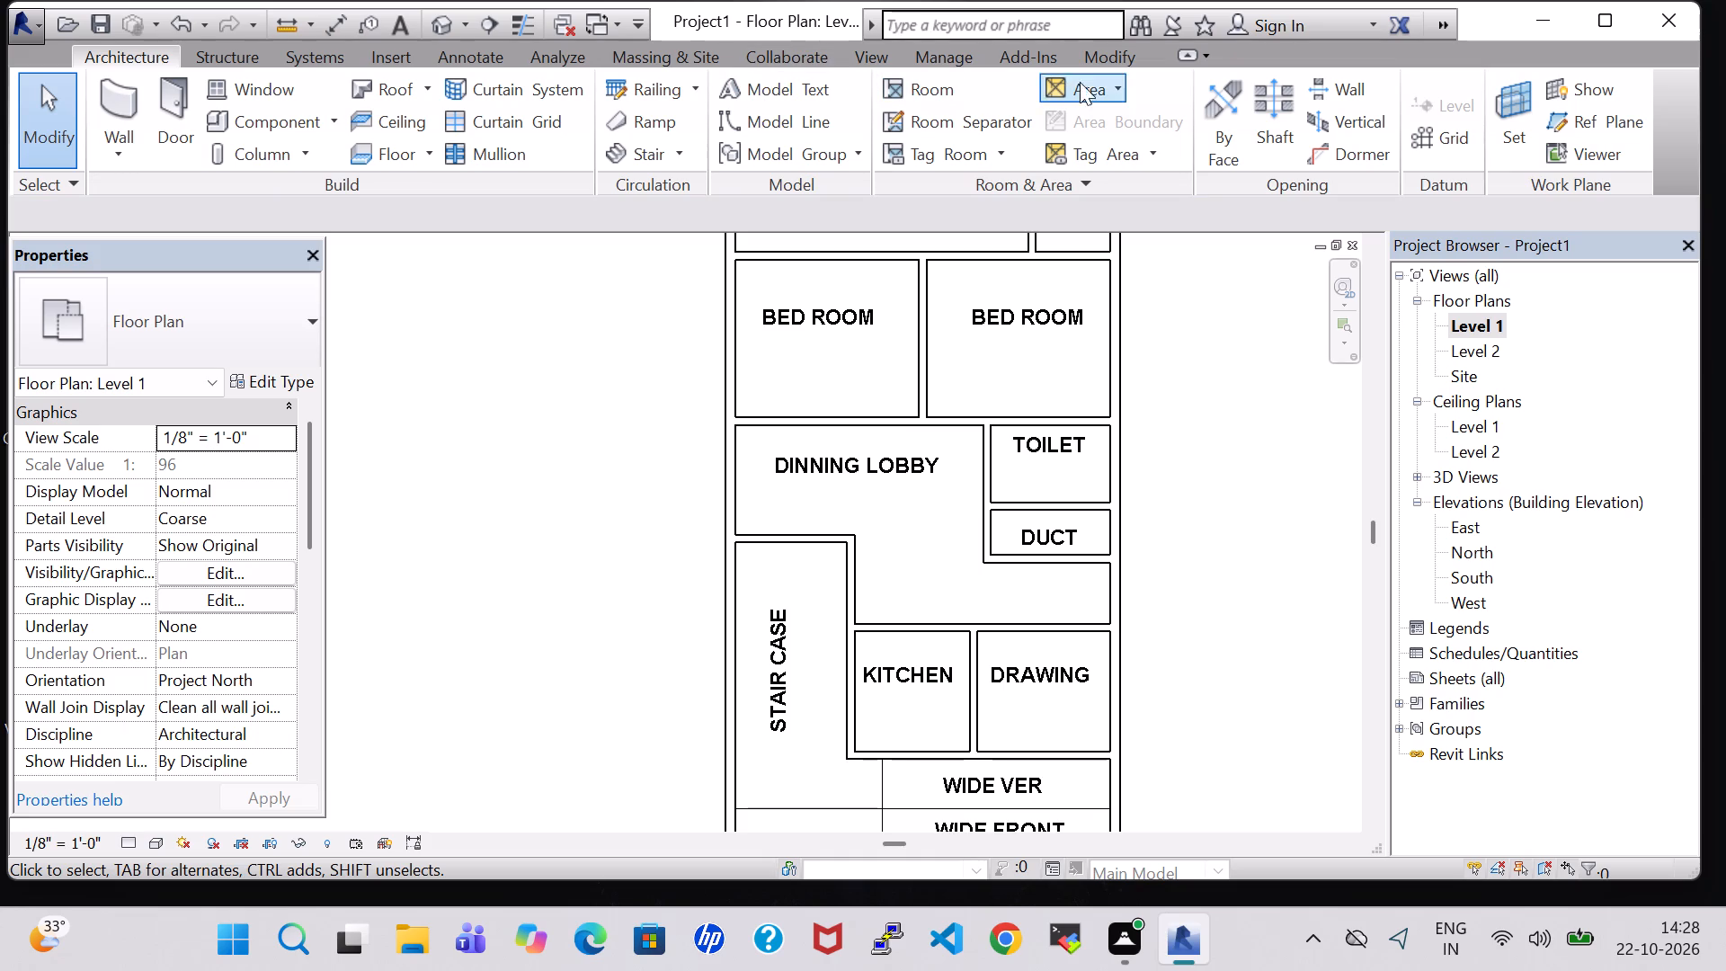
Split the duct's west wall near its south end and again near the duct's north wall.
{"action": "left_click", "coordinate": [1104, 49]}
{"action": "scroll", "coordinate": [1026, 424], "scroll_direction": "up", "scroll_amount": 1}
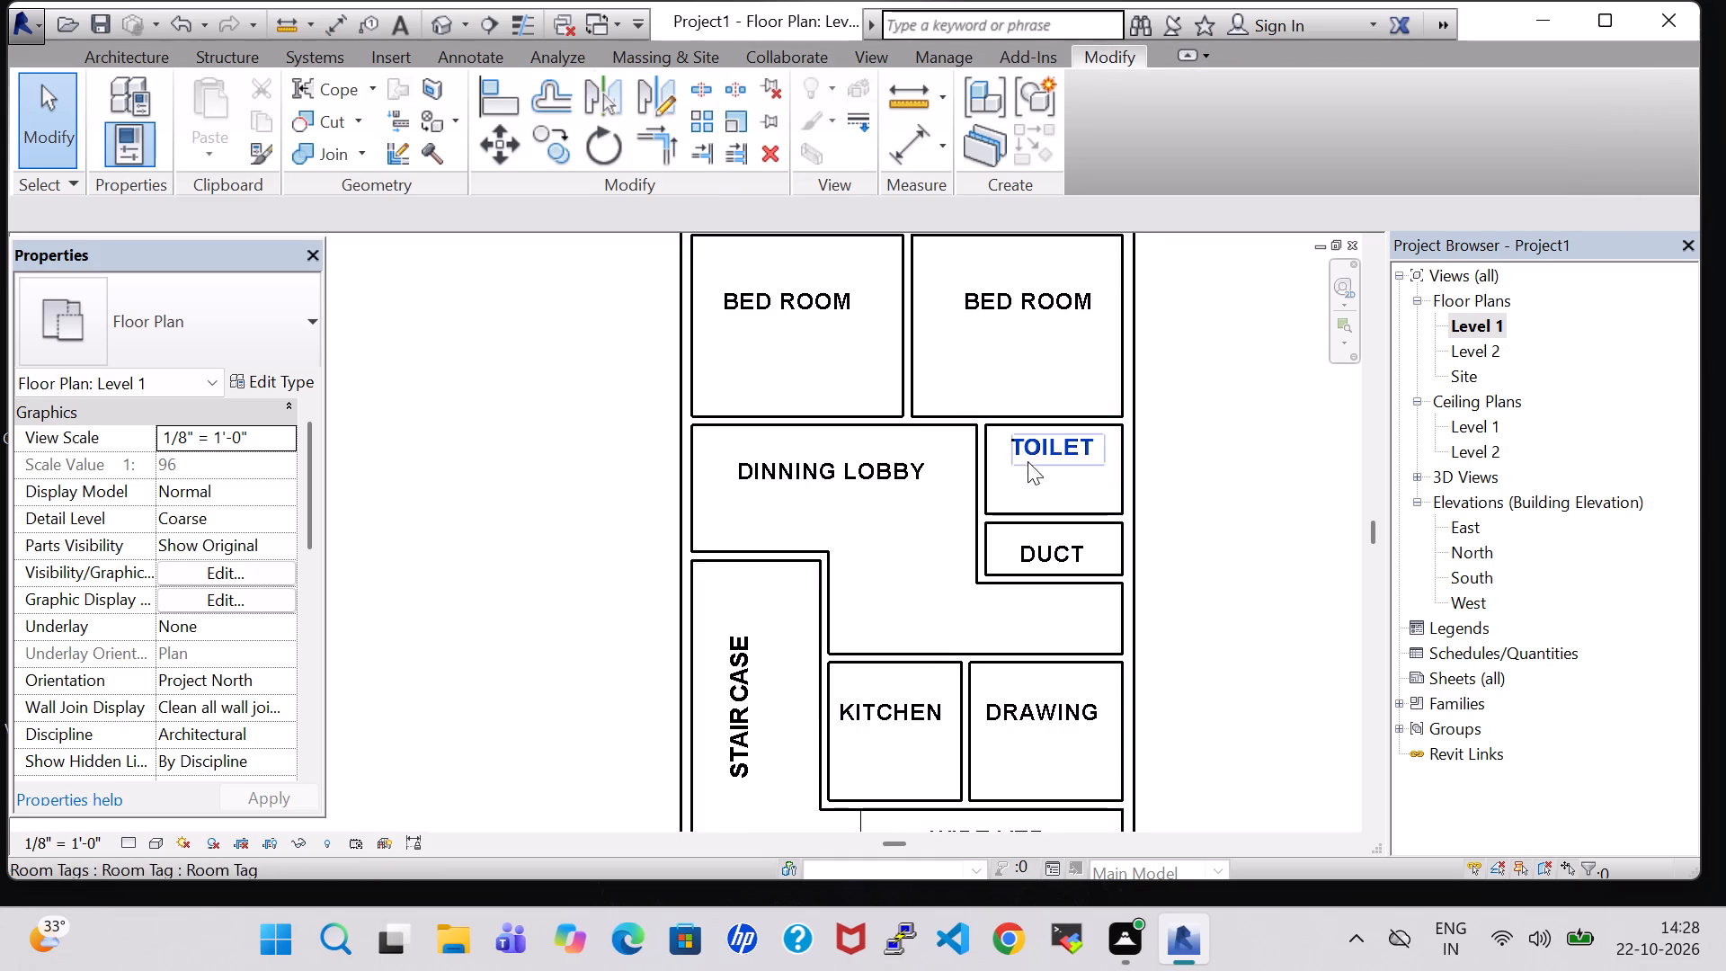
{"action": "scroll", "coordinate": [1028, 461], "scroll_direction": "up", "scroll_amount": 1}
{"action": "left_click", "coordinate": [694, 86]}
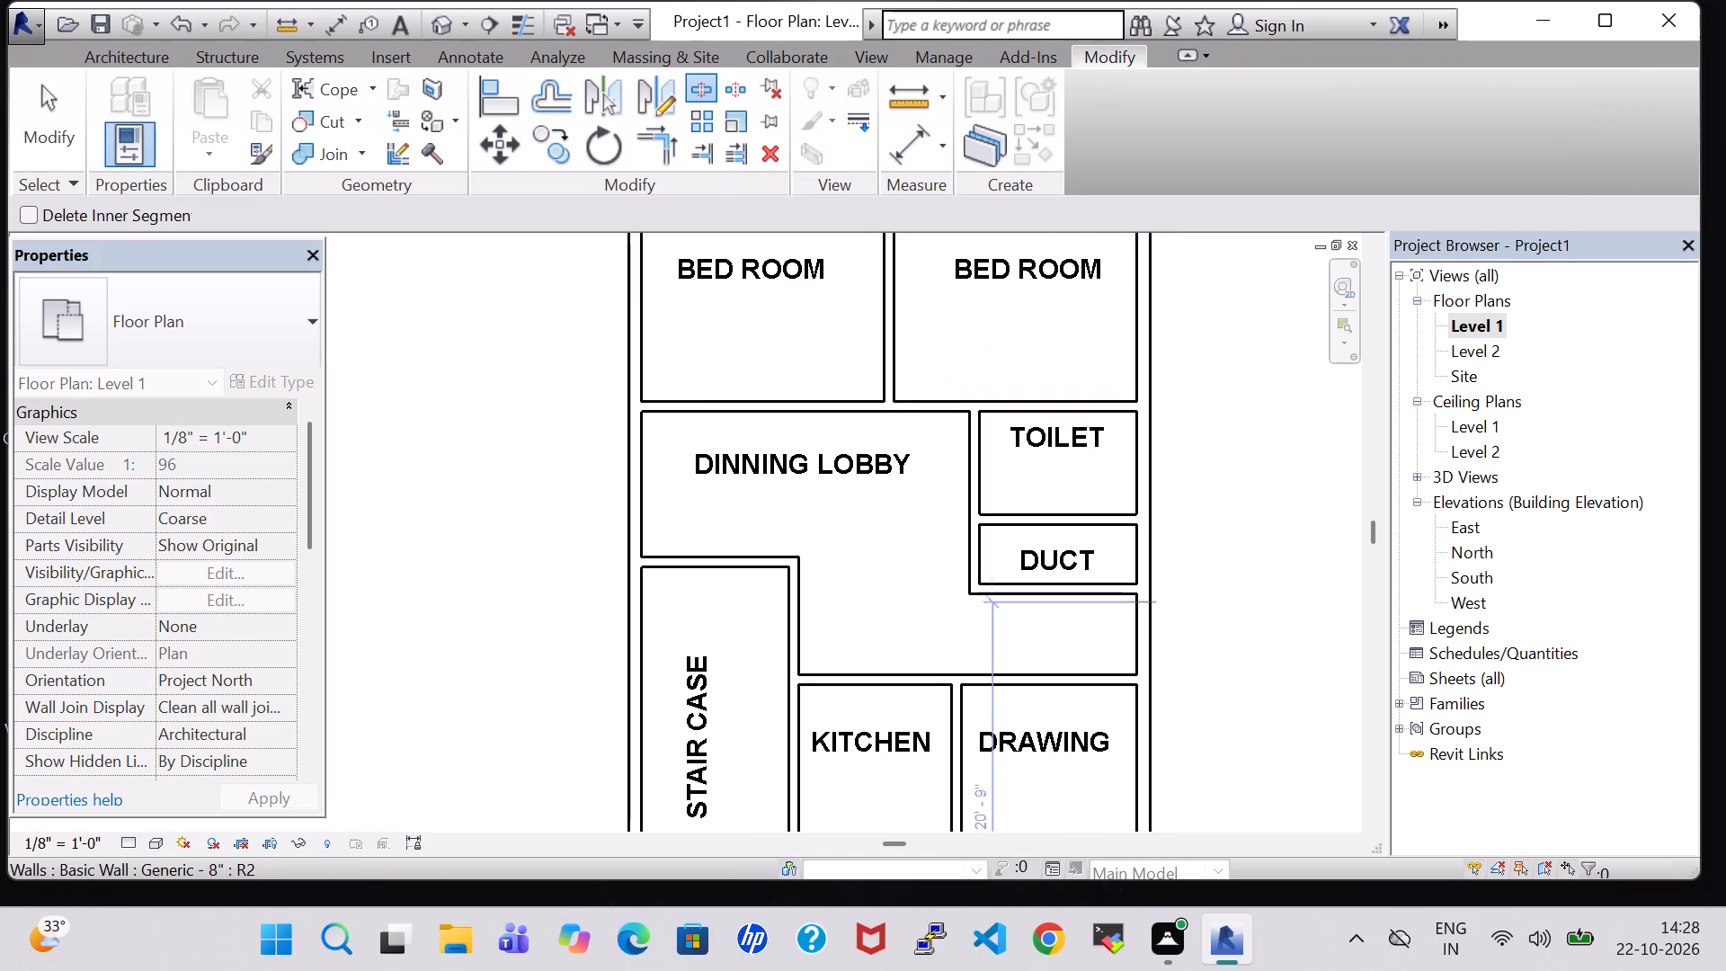
{"action": "scroll", "coordinate": [1147, 643], "scroll_direction": "up", "scroll_amount": 8}
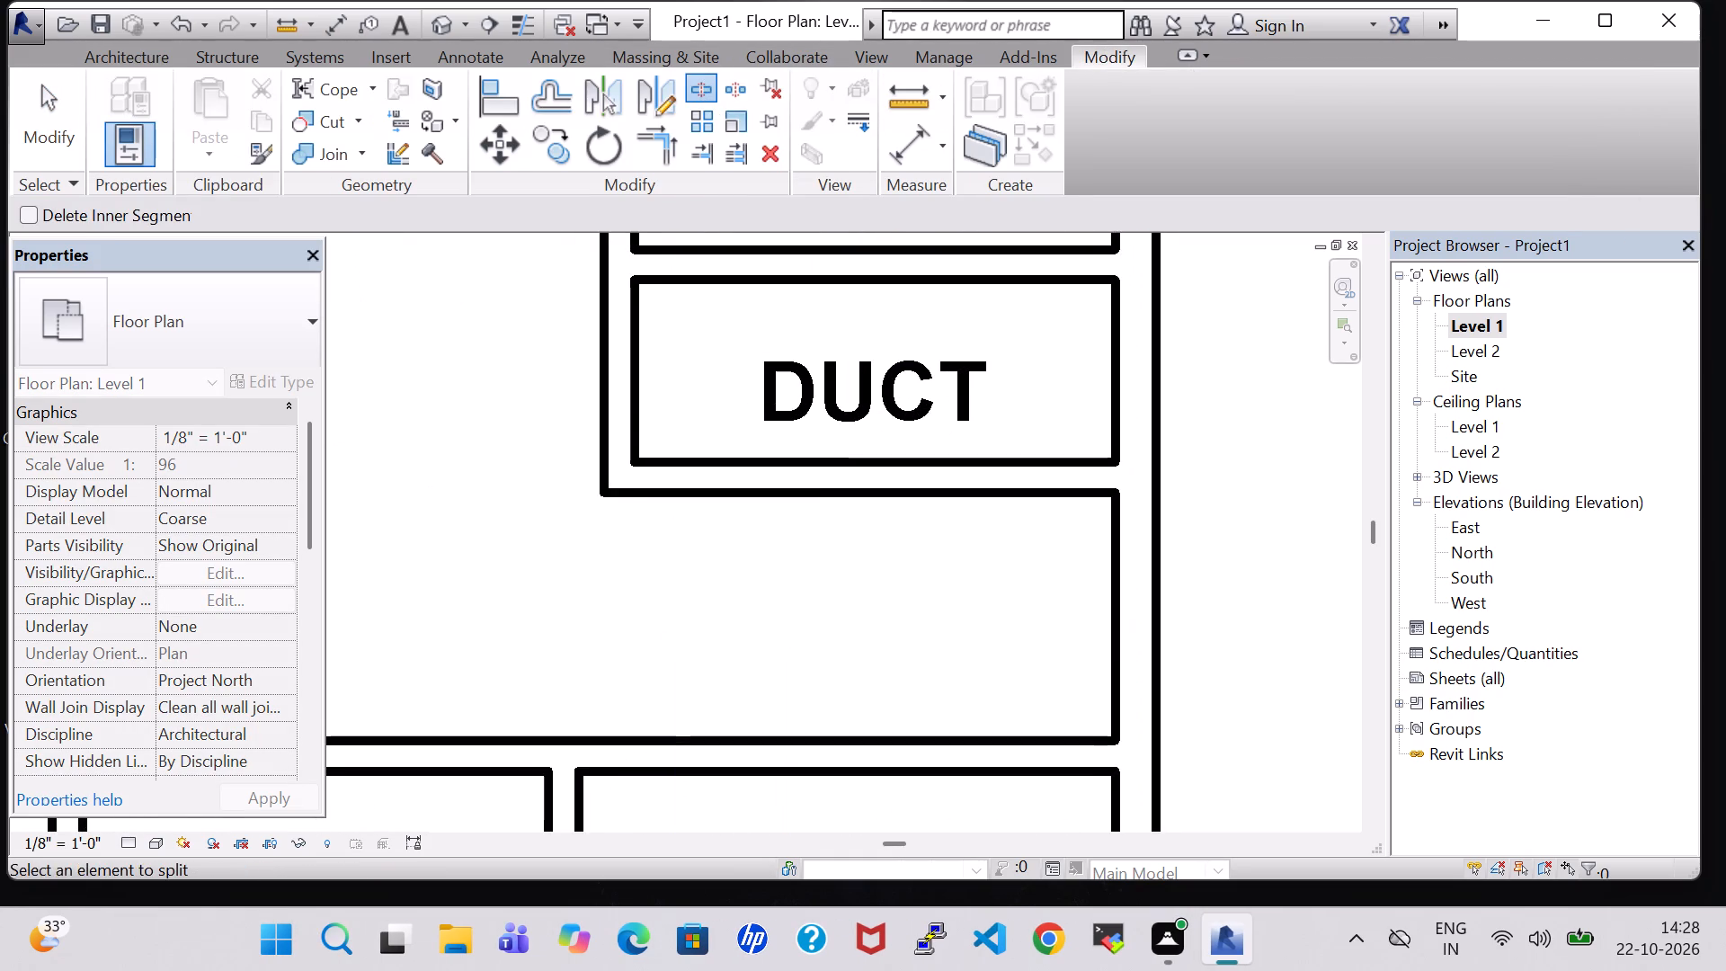
{"action": "middle_click_drag", "start_coordinate": [620, 561], "coordinate": [743, 584]}
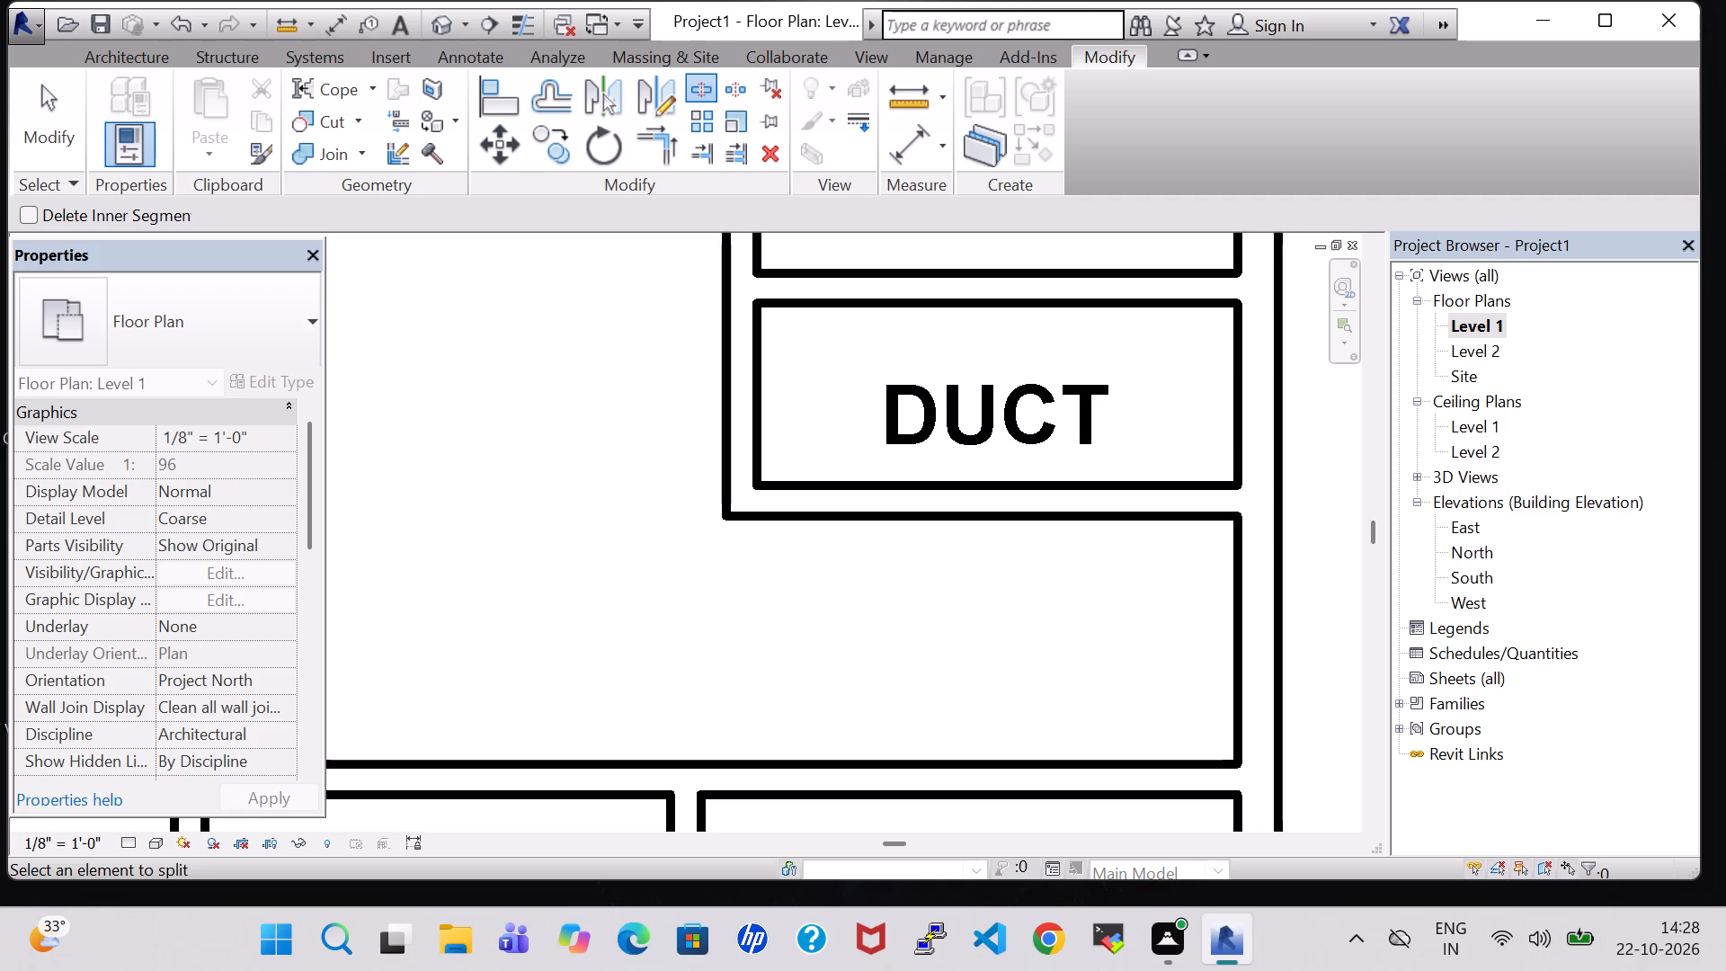
{"action": "left_click", "coordinate": [745, 483]}
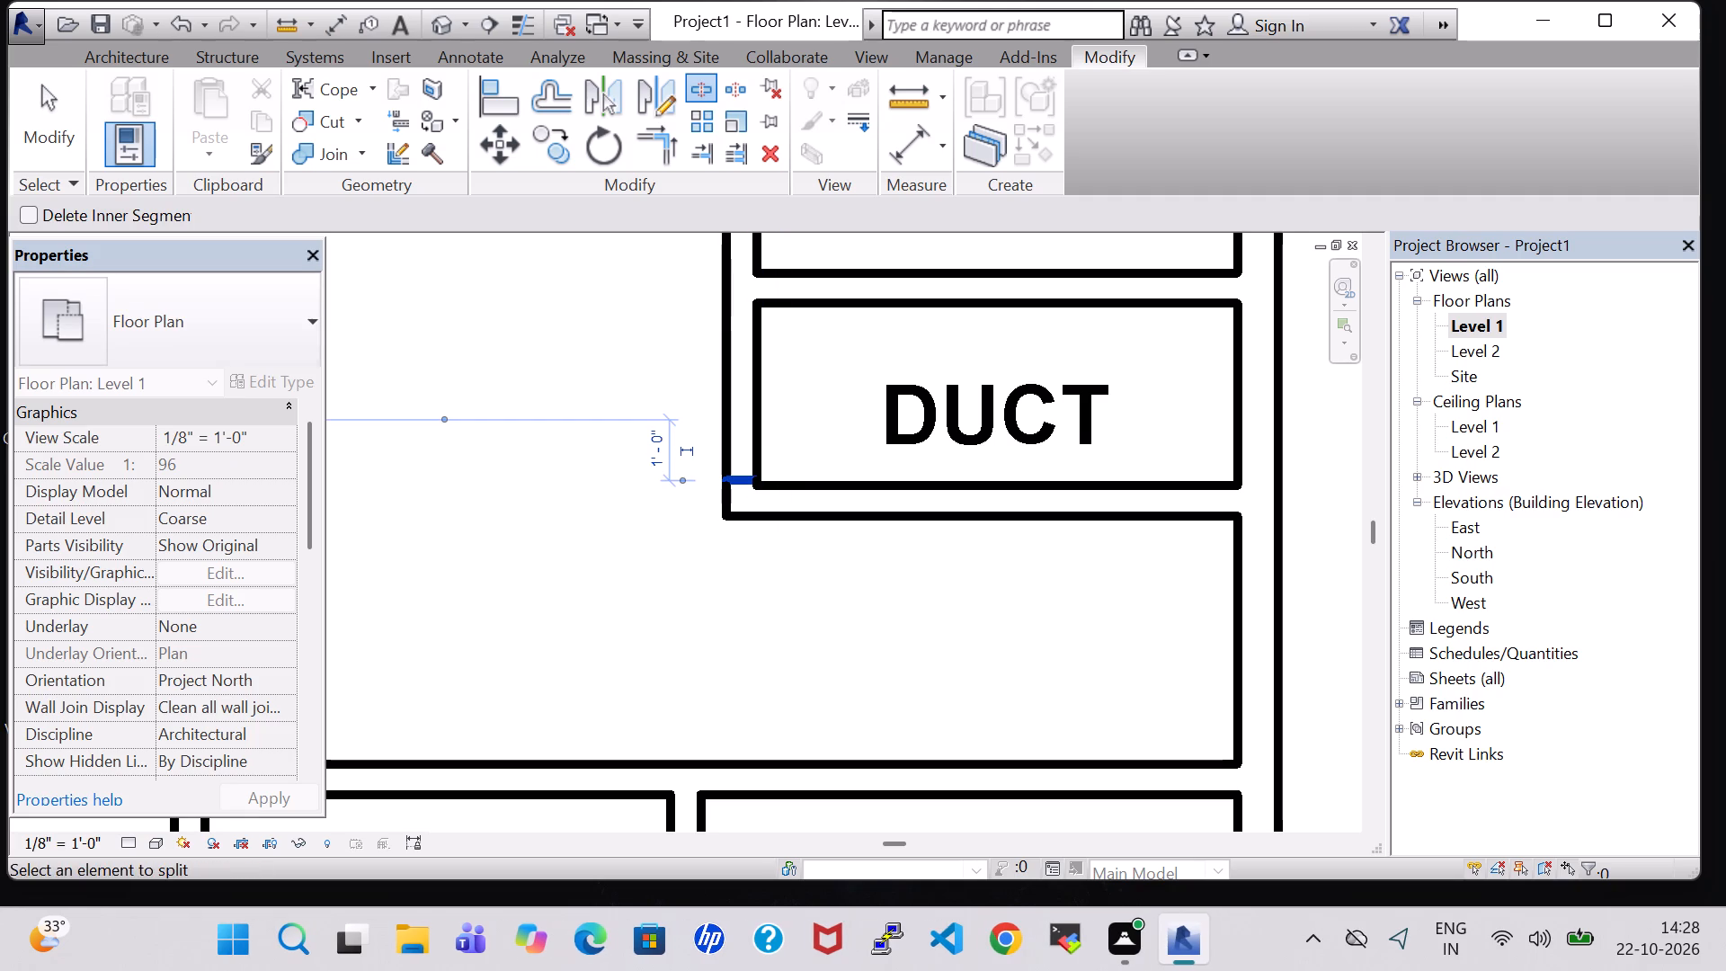
{"action": "left_click", "coordinate": [728, 304]}
{"action": "key", "text": "Escape"}
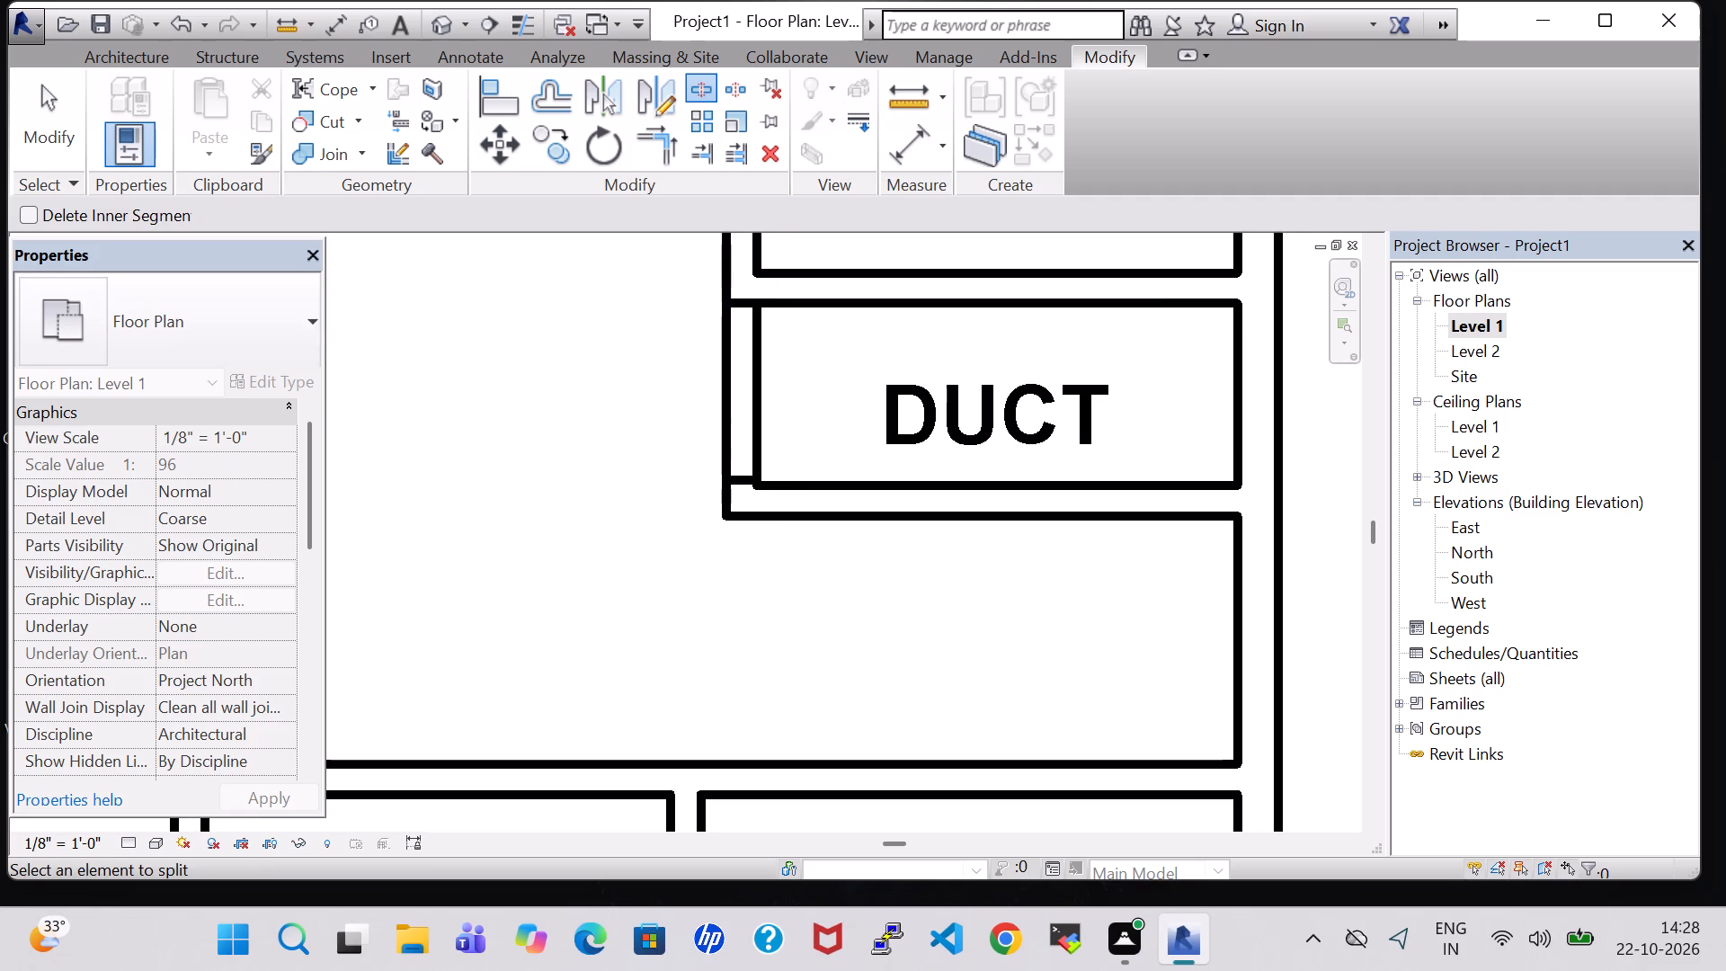
{"action": "key", "text": "Escape"}
Delete the split-off segment of the duct's west wall and the short leftover stub at its south end.
{"action": "left_click", "coordinate": [731, 423]}
{"action": "key", "text": "Delete"}
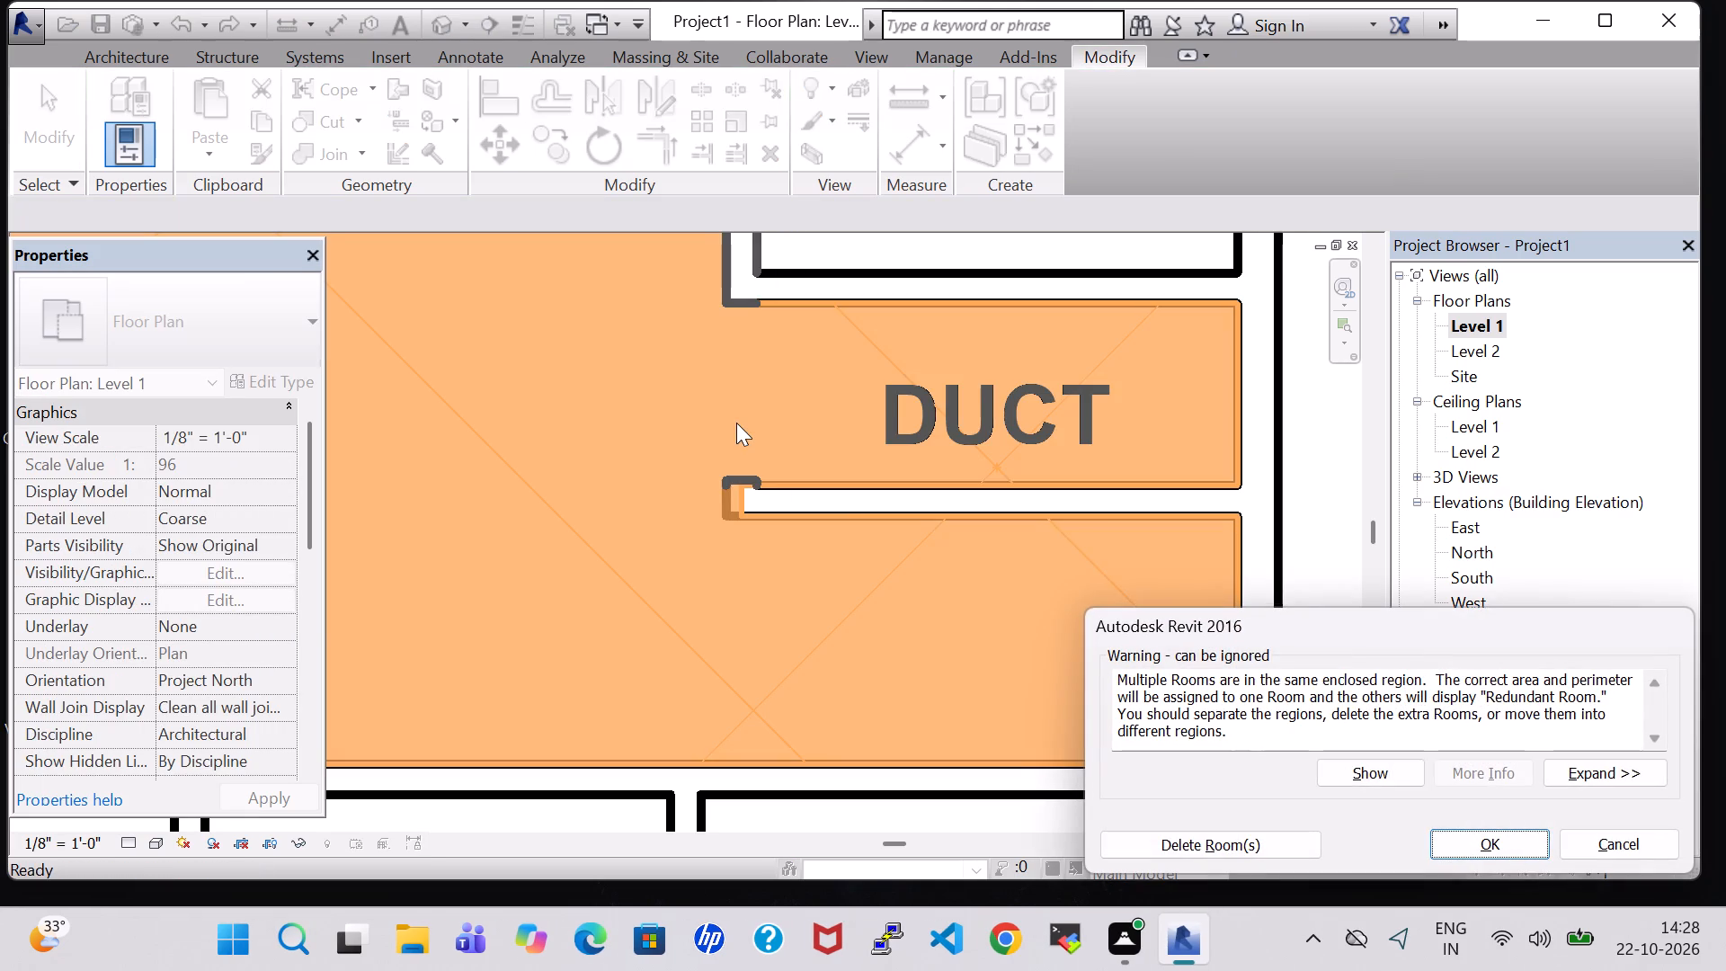
{"action": "left_click", "coordinate": [1524, 843]}
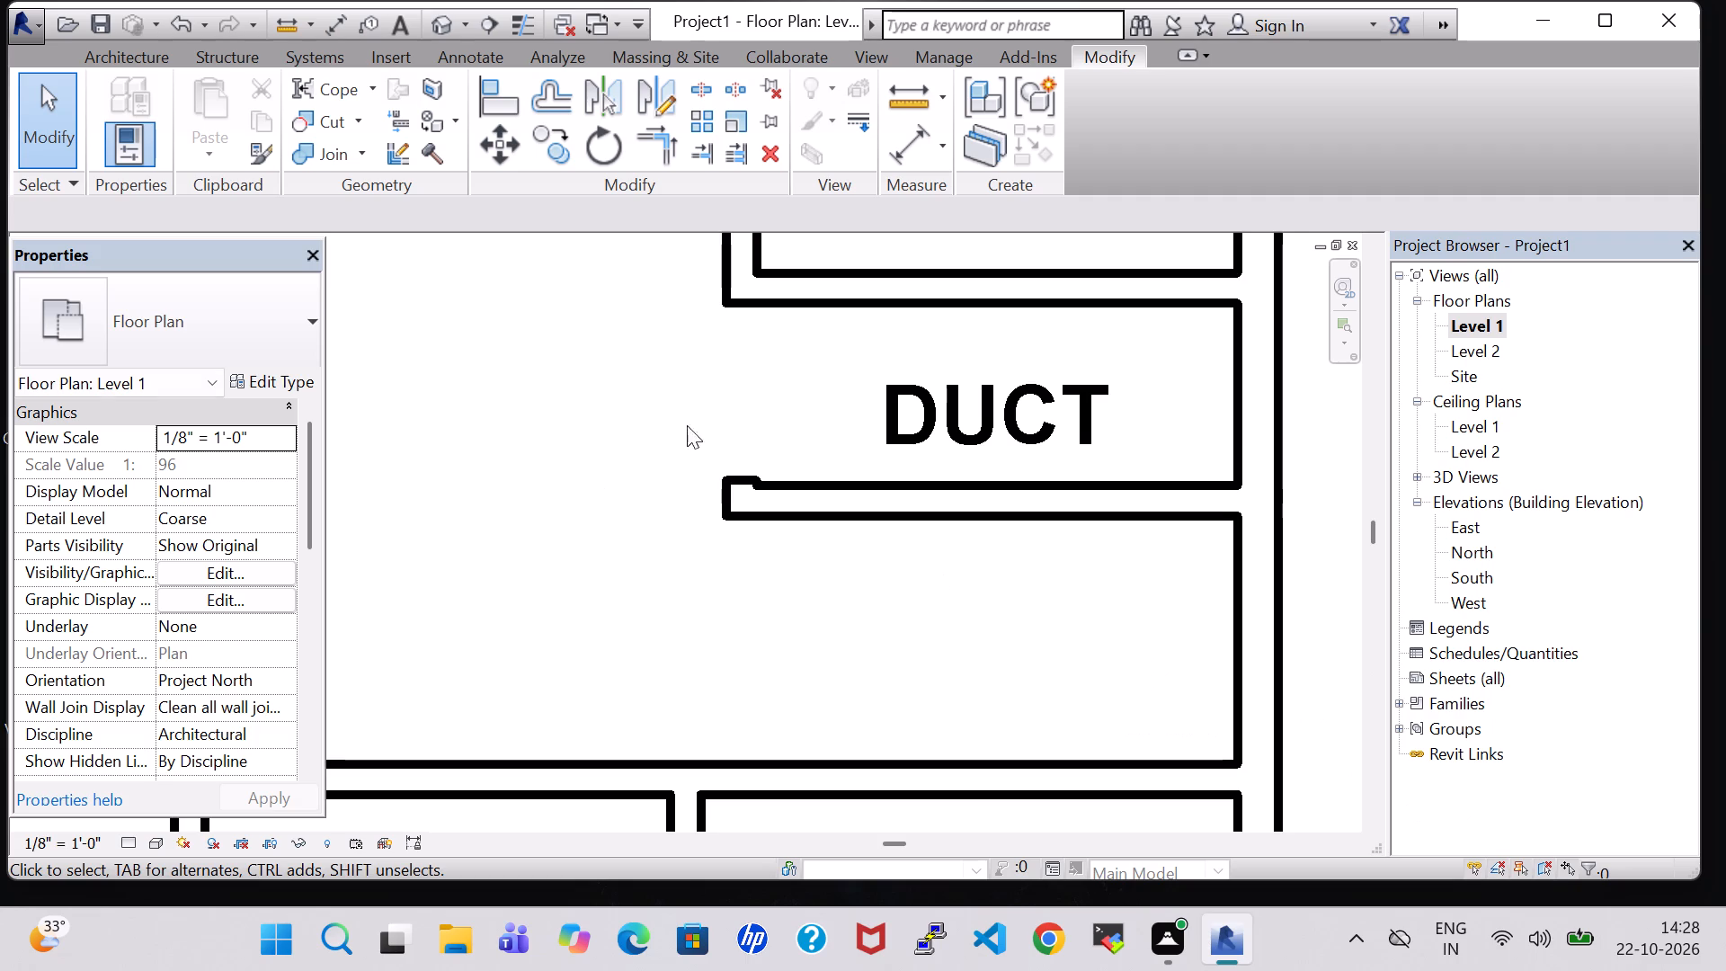
{"action": "left_click", "coordinate": [730, 478]}
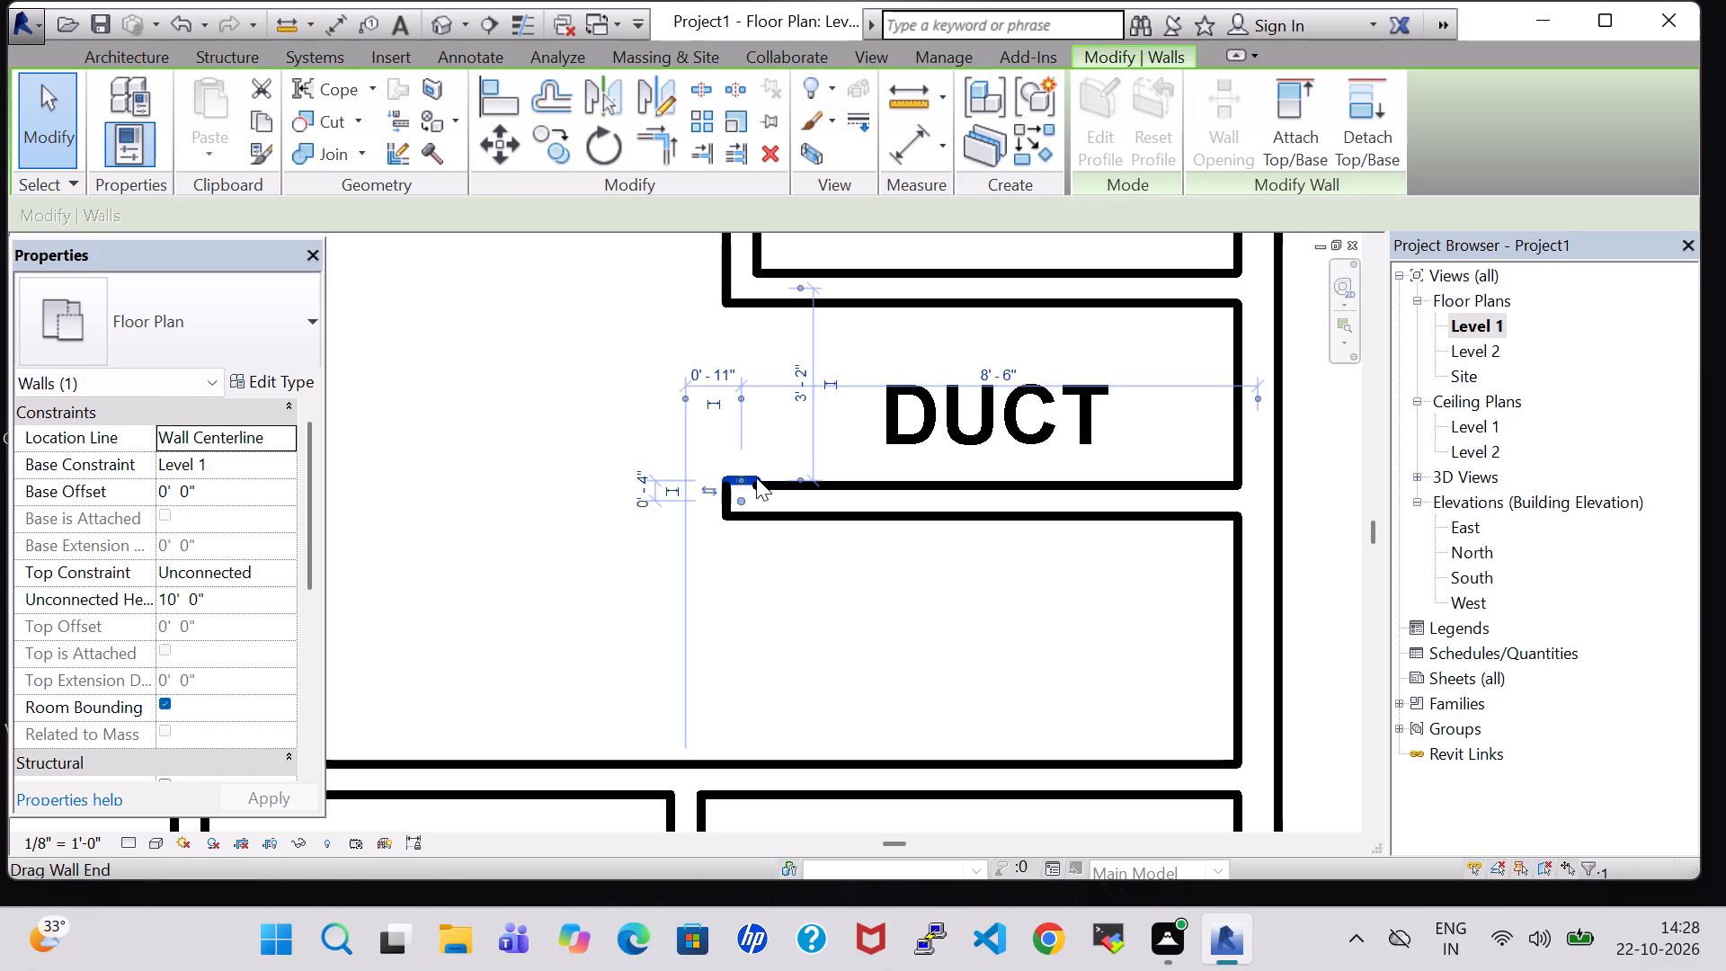
{"action": "key", "text": "Delete"}
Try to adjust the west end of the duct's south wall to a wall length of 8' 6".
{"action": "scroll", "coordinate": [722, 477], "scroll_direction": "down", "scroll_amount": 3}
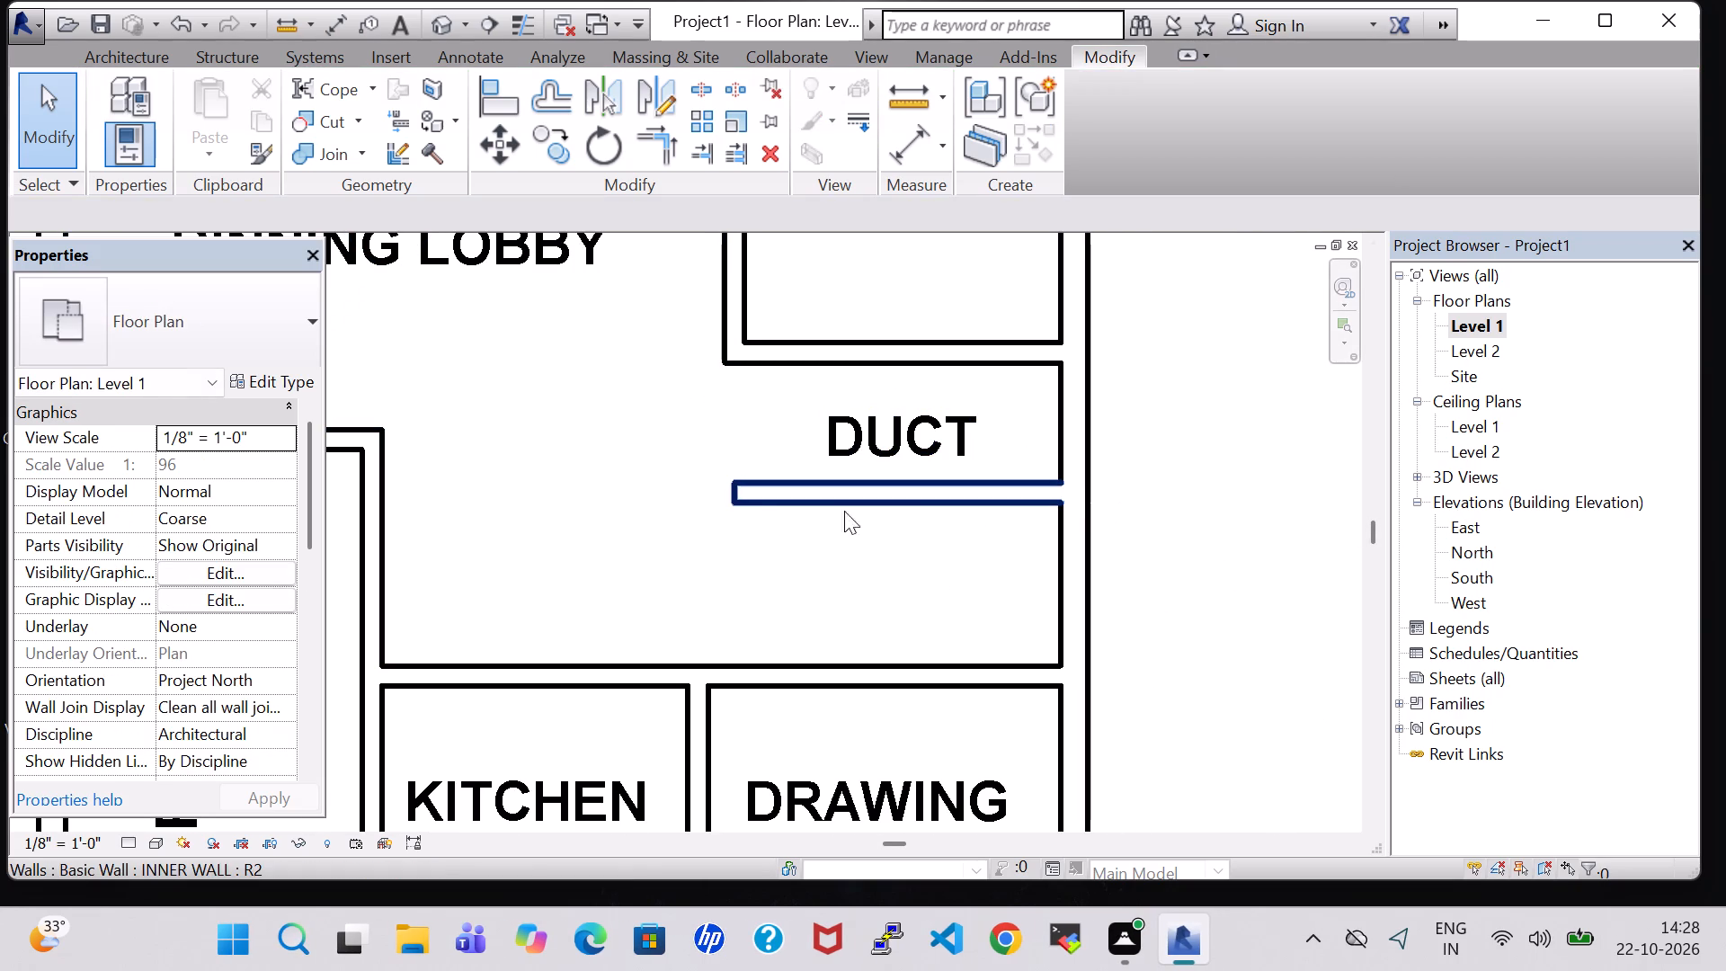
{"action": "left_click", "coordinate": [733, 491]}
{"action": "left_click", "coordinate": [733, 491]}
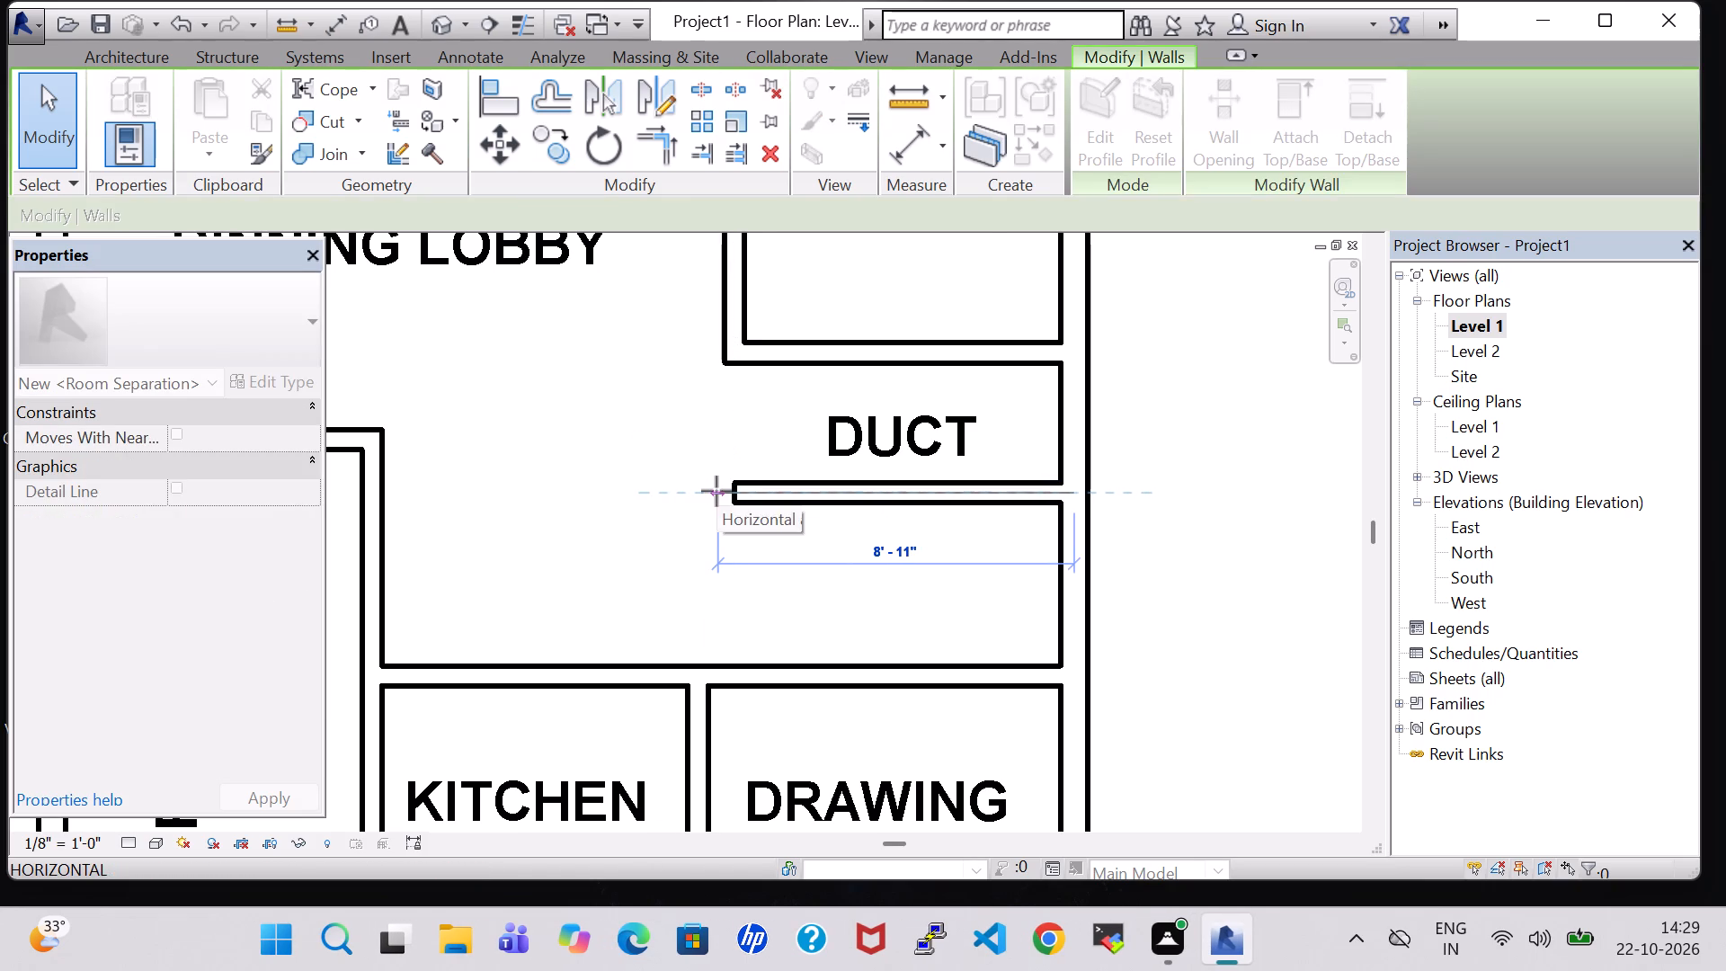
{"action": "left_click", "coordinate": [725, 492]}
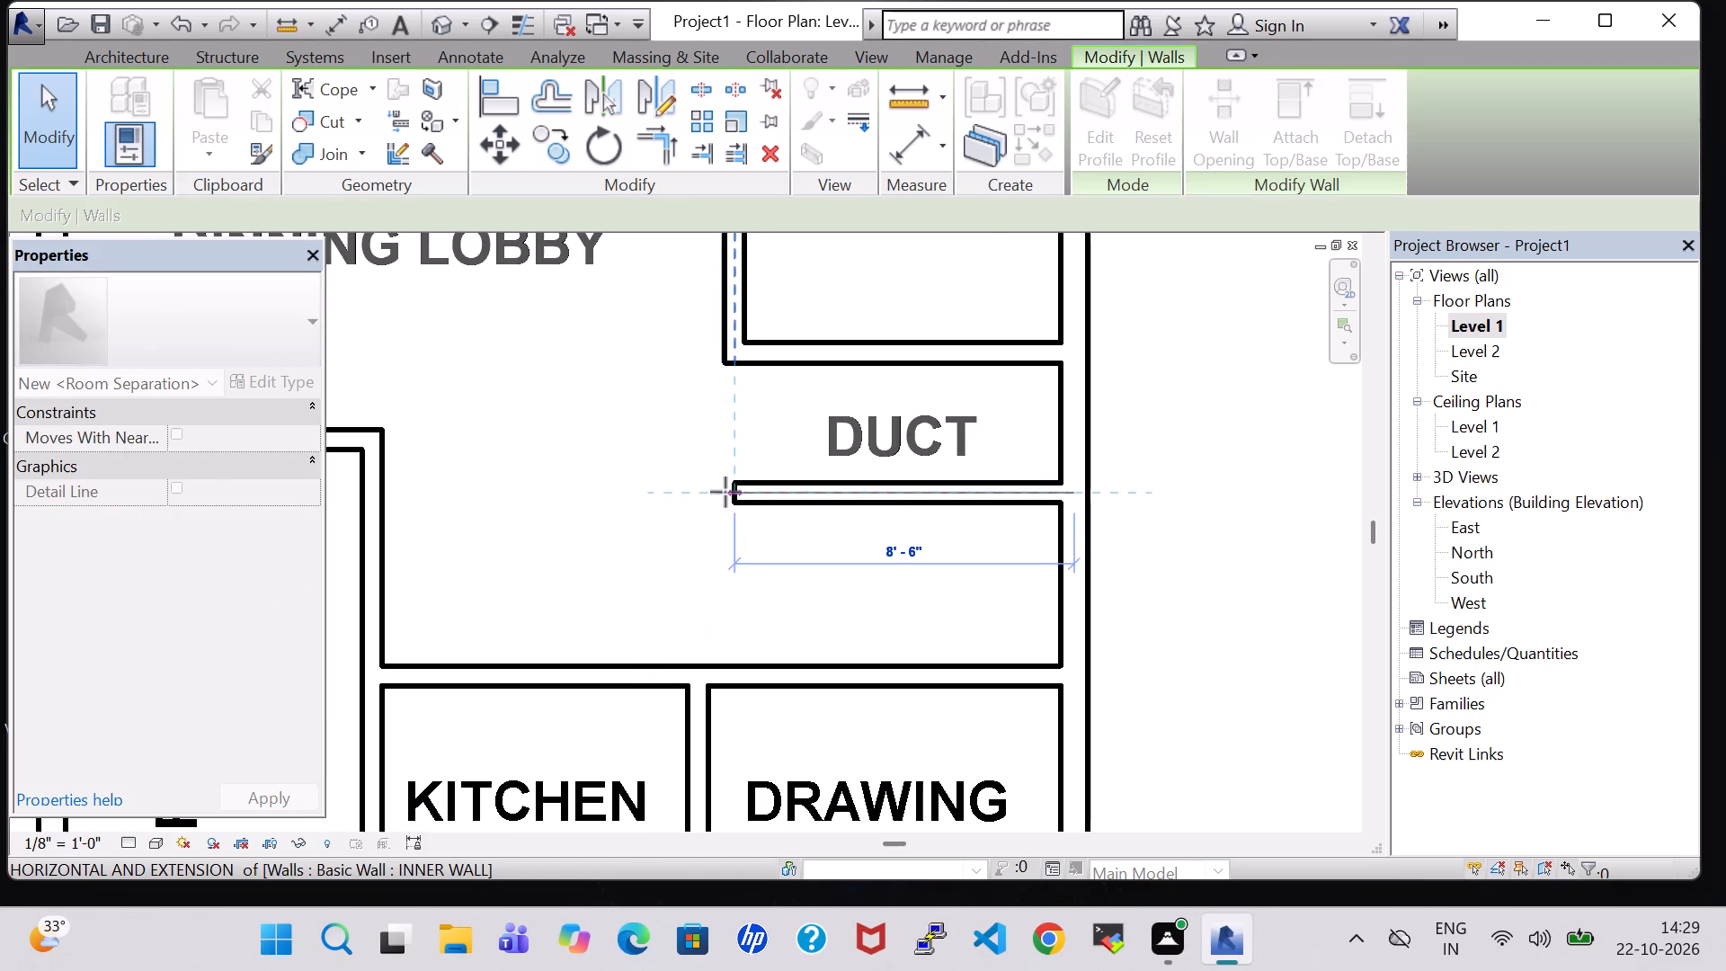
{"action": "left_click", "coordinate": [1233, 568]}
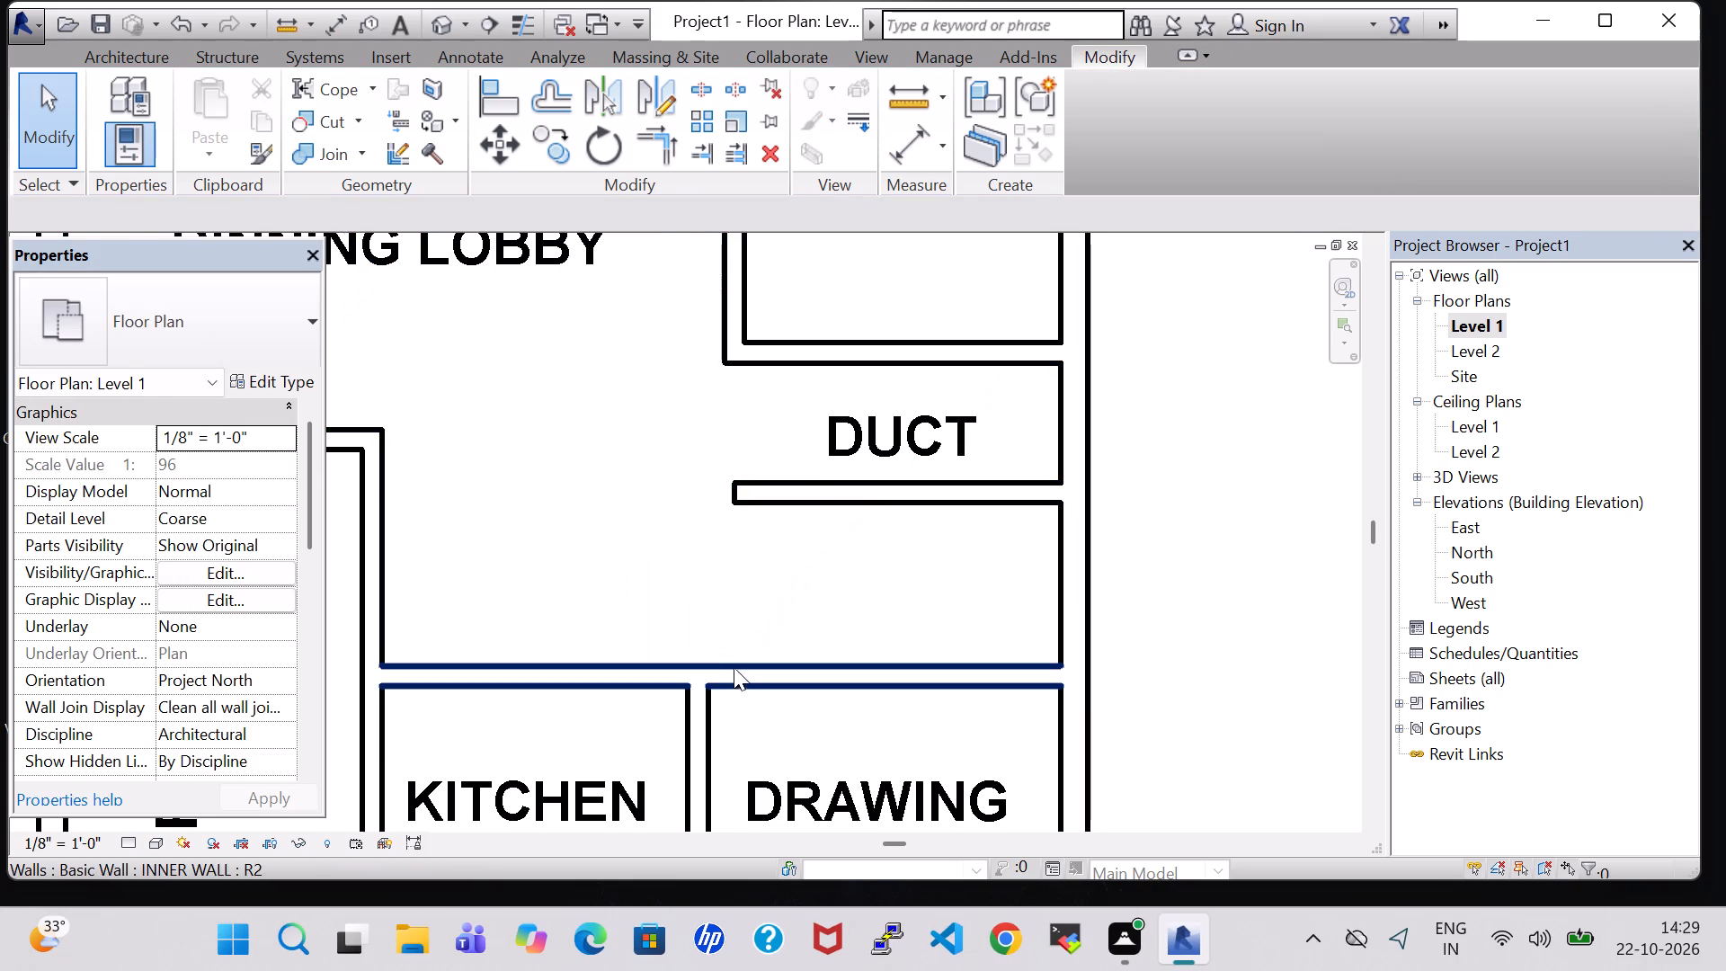
Split the drawing room's north wall at the kitchen's east wall and again near the building's east wall.
{"action": "scroll", "coordinate": [730, 672], "scroll_direction": "down", "scroll_amount": 1}
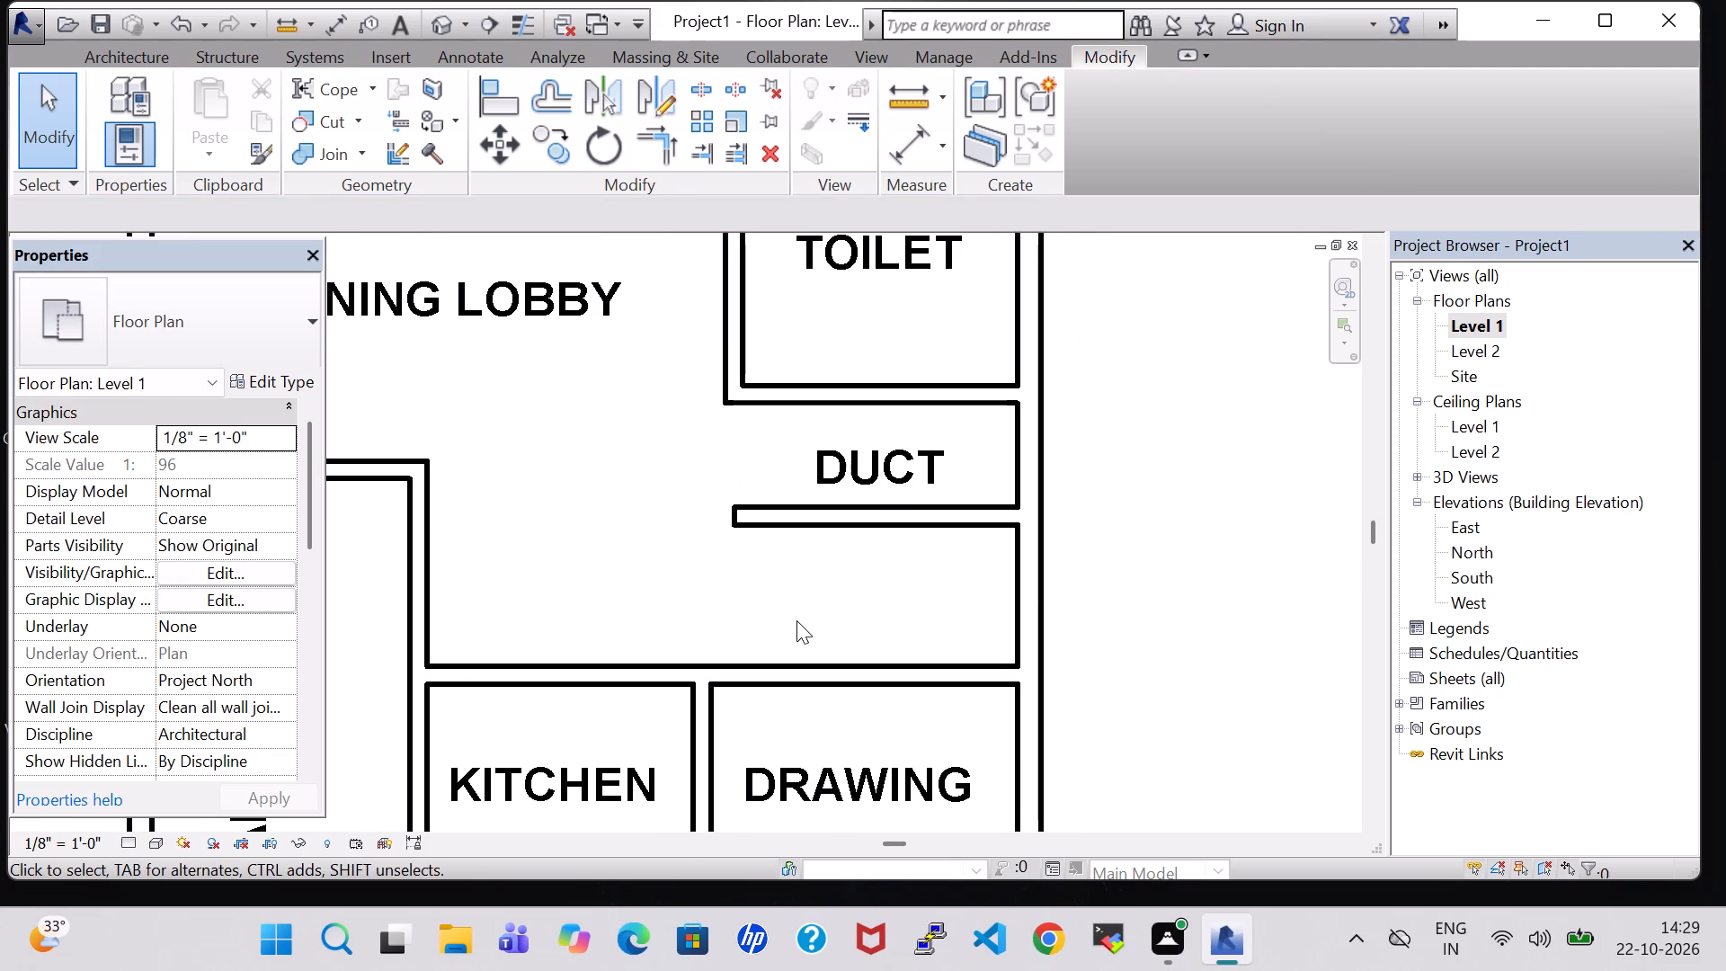
{"action": "scroll", "coordinate": [801, 620], "scroll_direction": "down", "scroll_amount": 2}
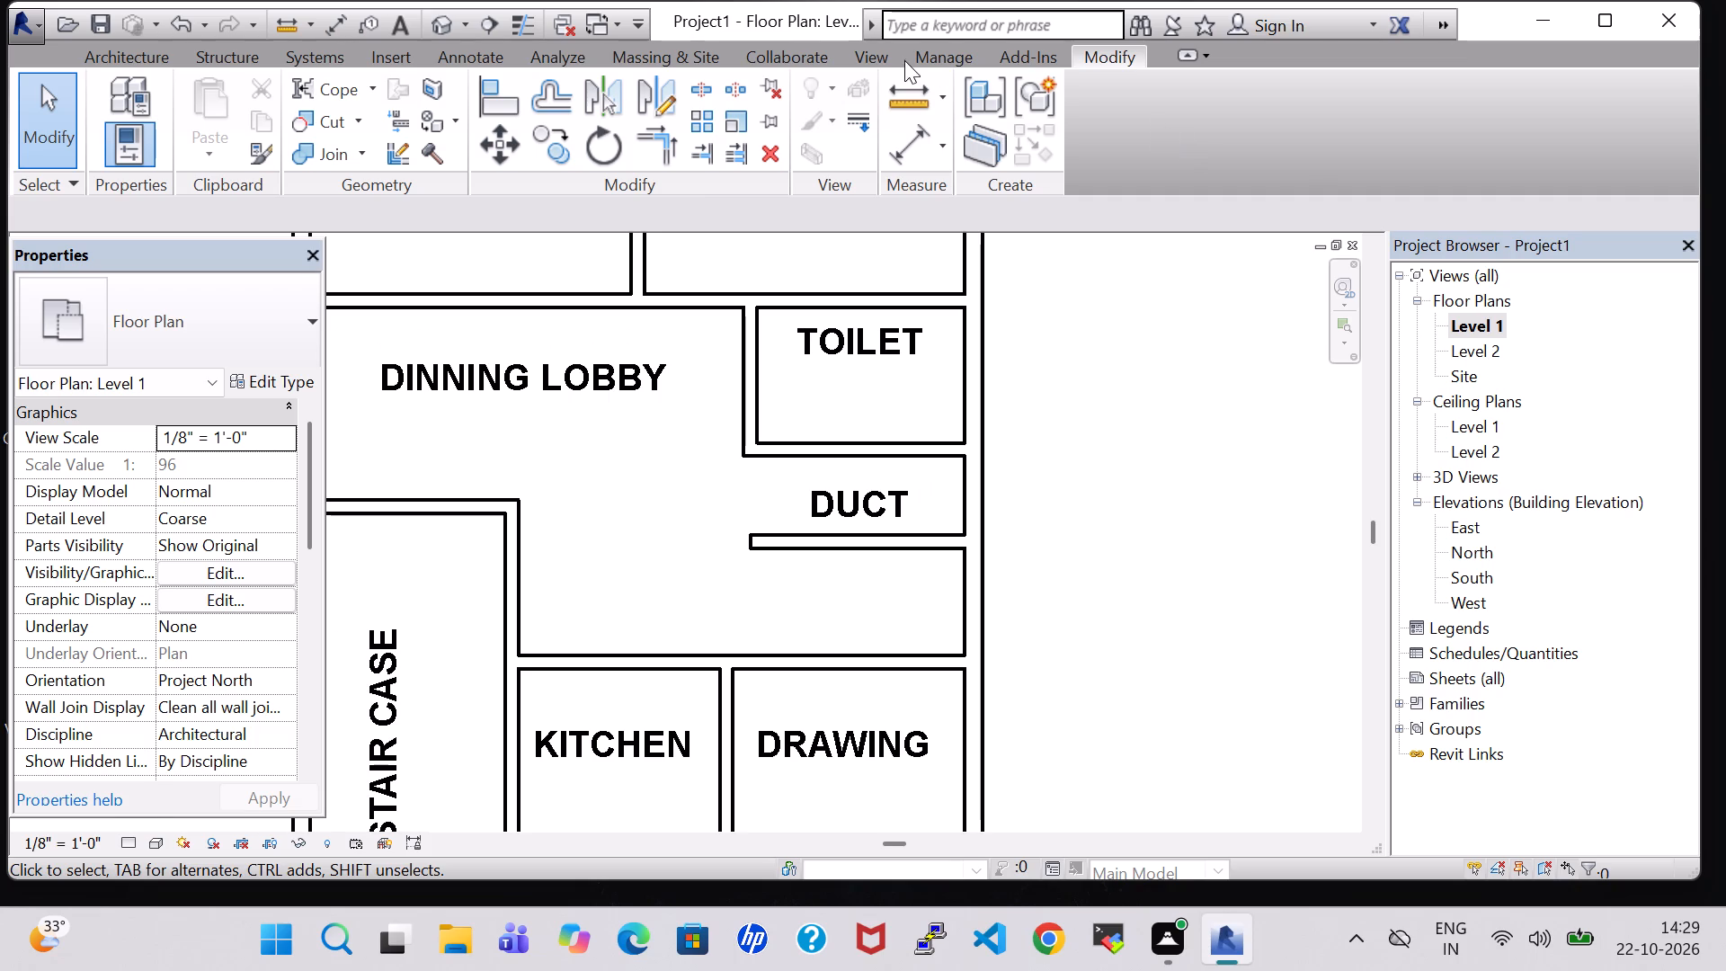
{"action": "left_click", "coordinate": [707, 82]}
{"action": "scroll", "coordinate": [730, 631], "scroll_direction": "up", "scroll_amount": 6}
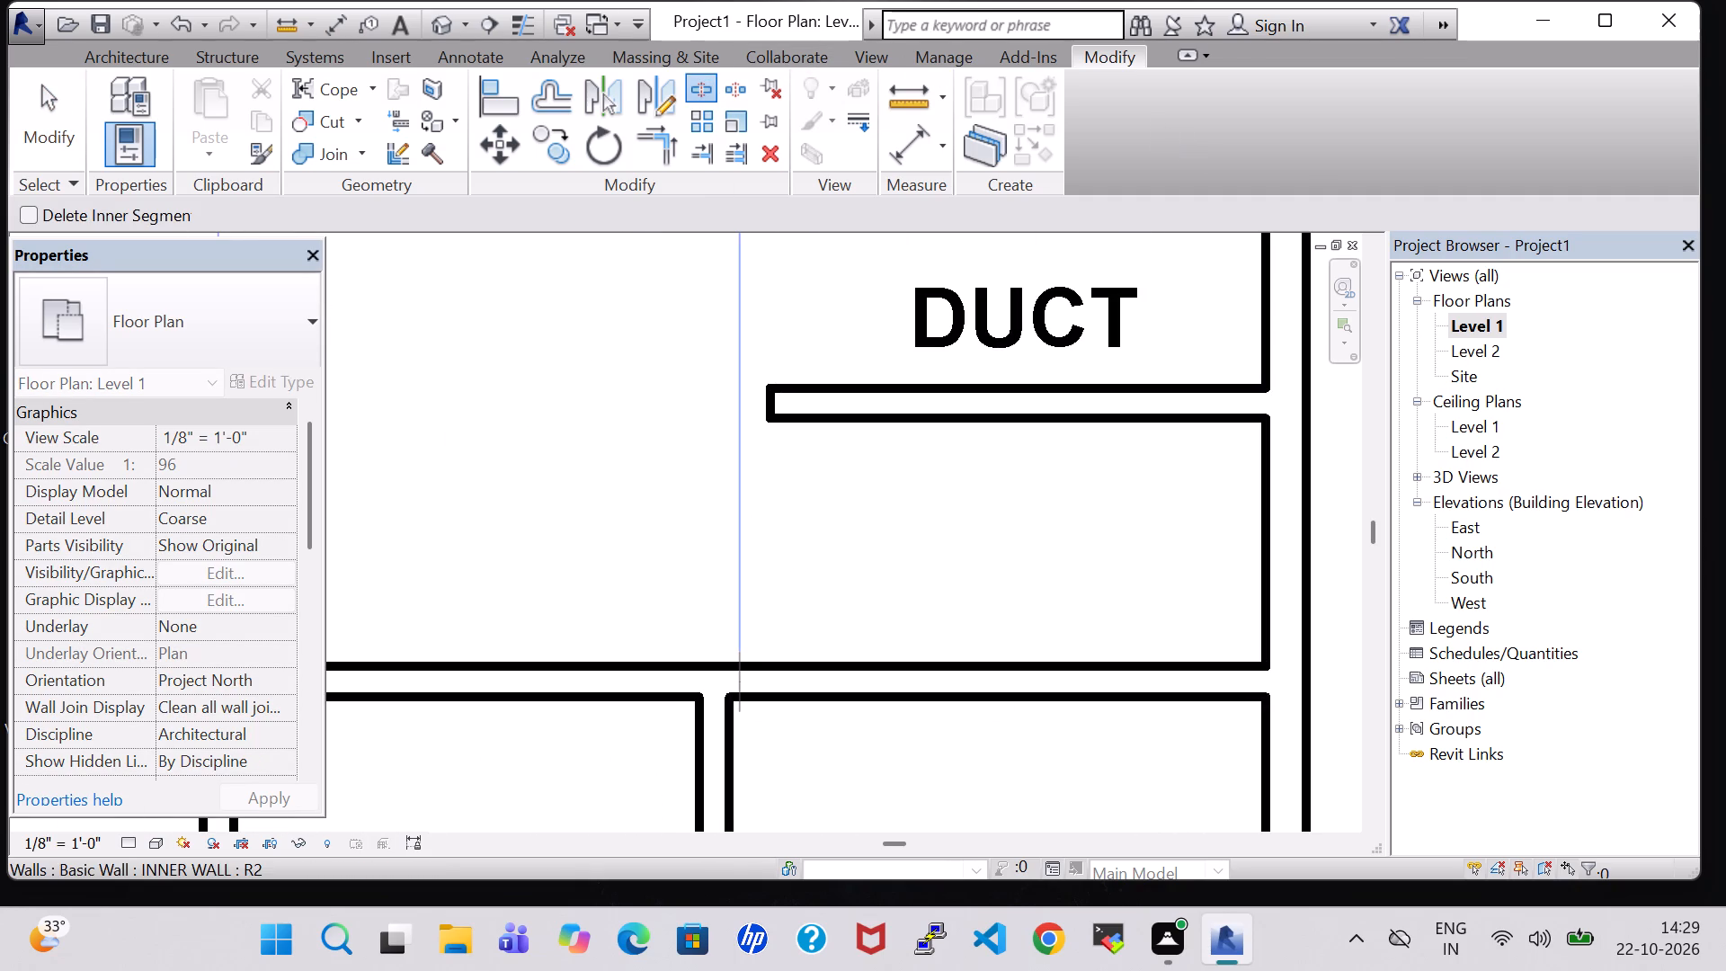
{"action": "left_click", "coordinate": [734, 694]}
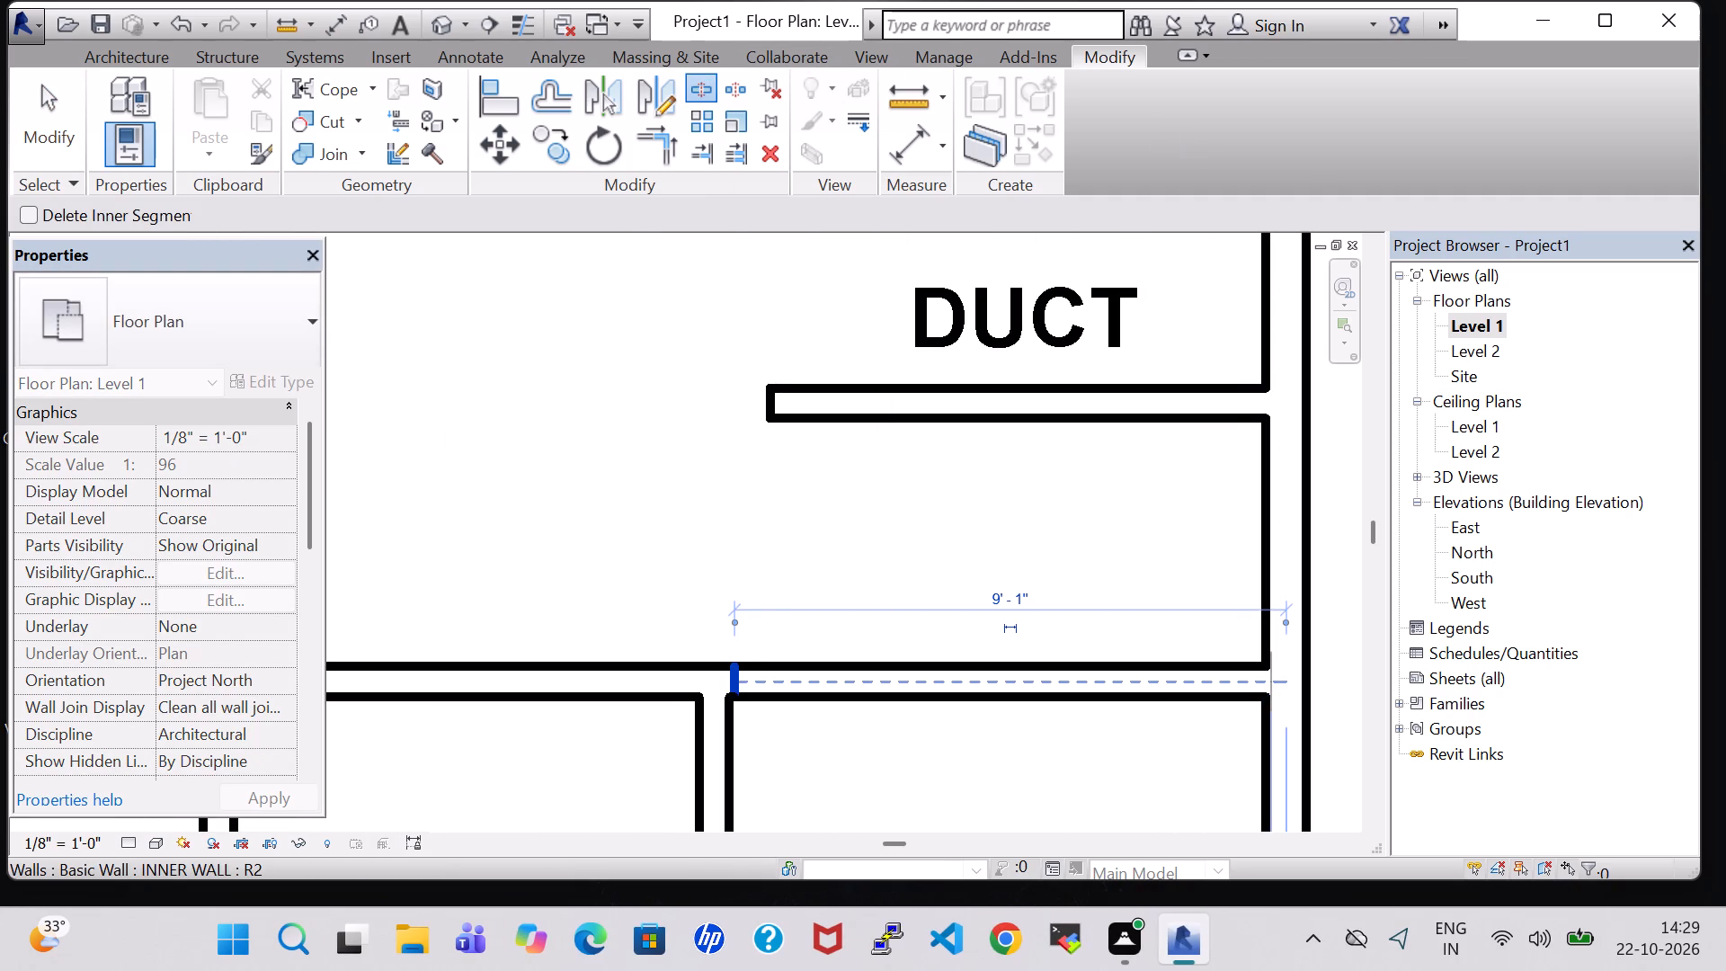
{"action": "left_click", "coordinate": [1264, 680]}
{"action": "left_click", "coordinate": [1626, 846]}
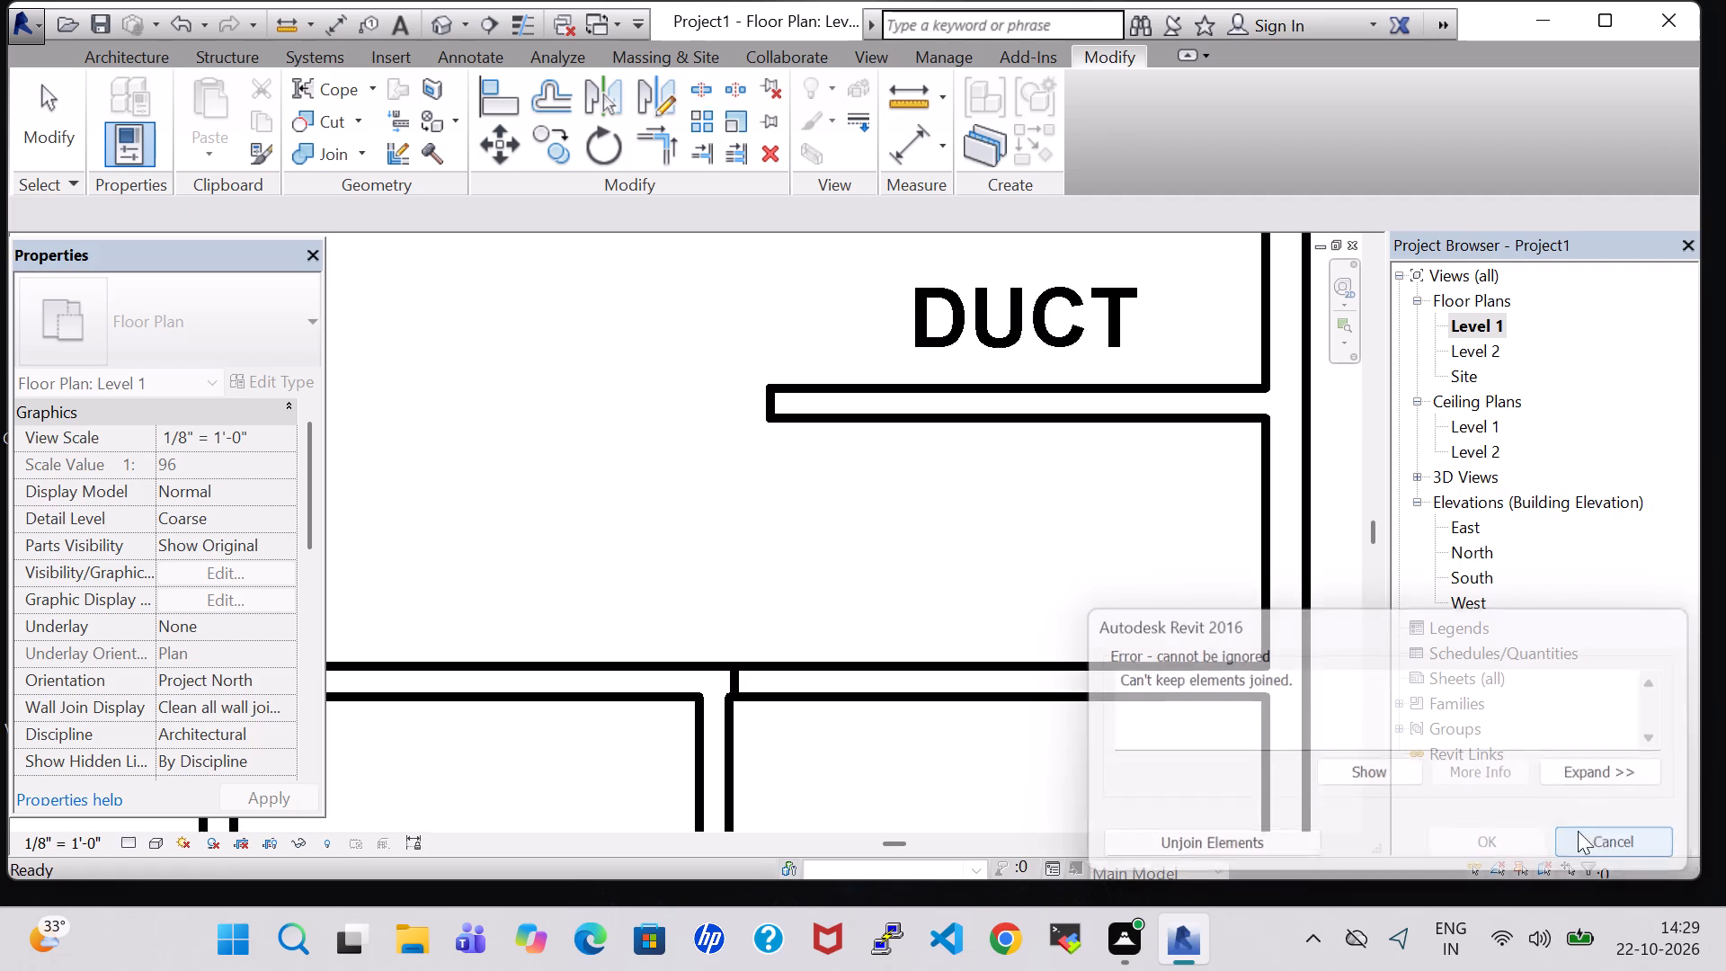
{"action": "left_click", "coordinate": [1260, 687]}
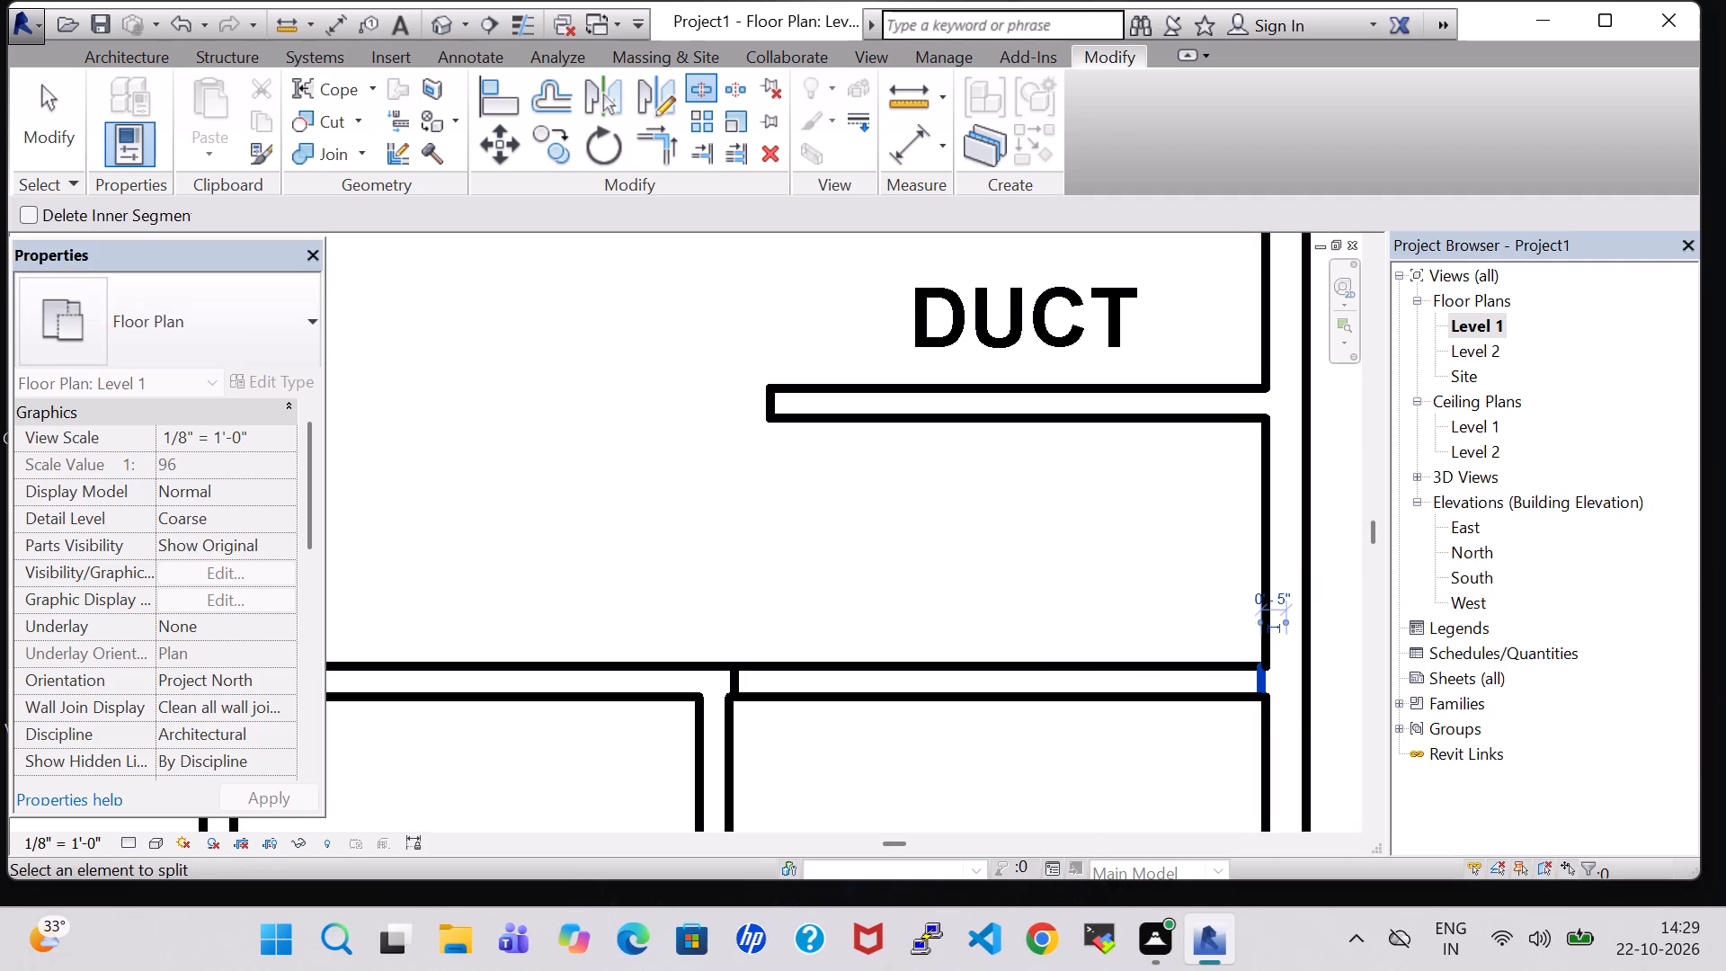
{"action": "key", "text": "Escape"}
{"action": "key", "text": "Escape"}
Delete the split-off wall segment along the north of the drawing room and the short leftover stub at its east end.
{"action": "left_click", "coordinate": [1184, 690]}
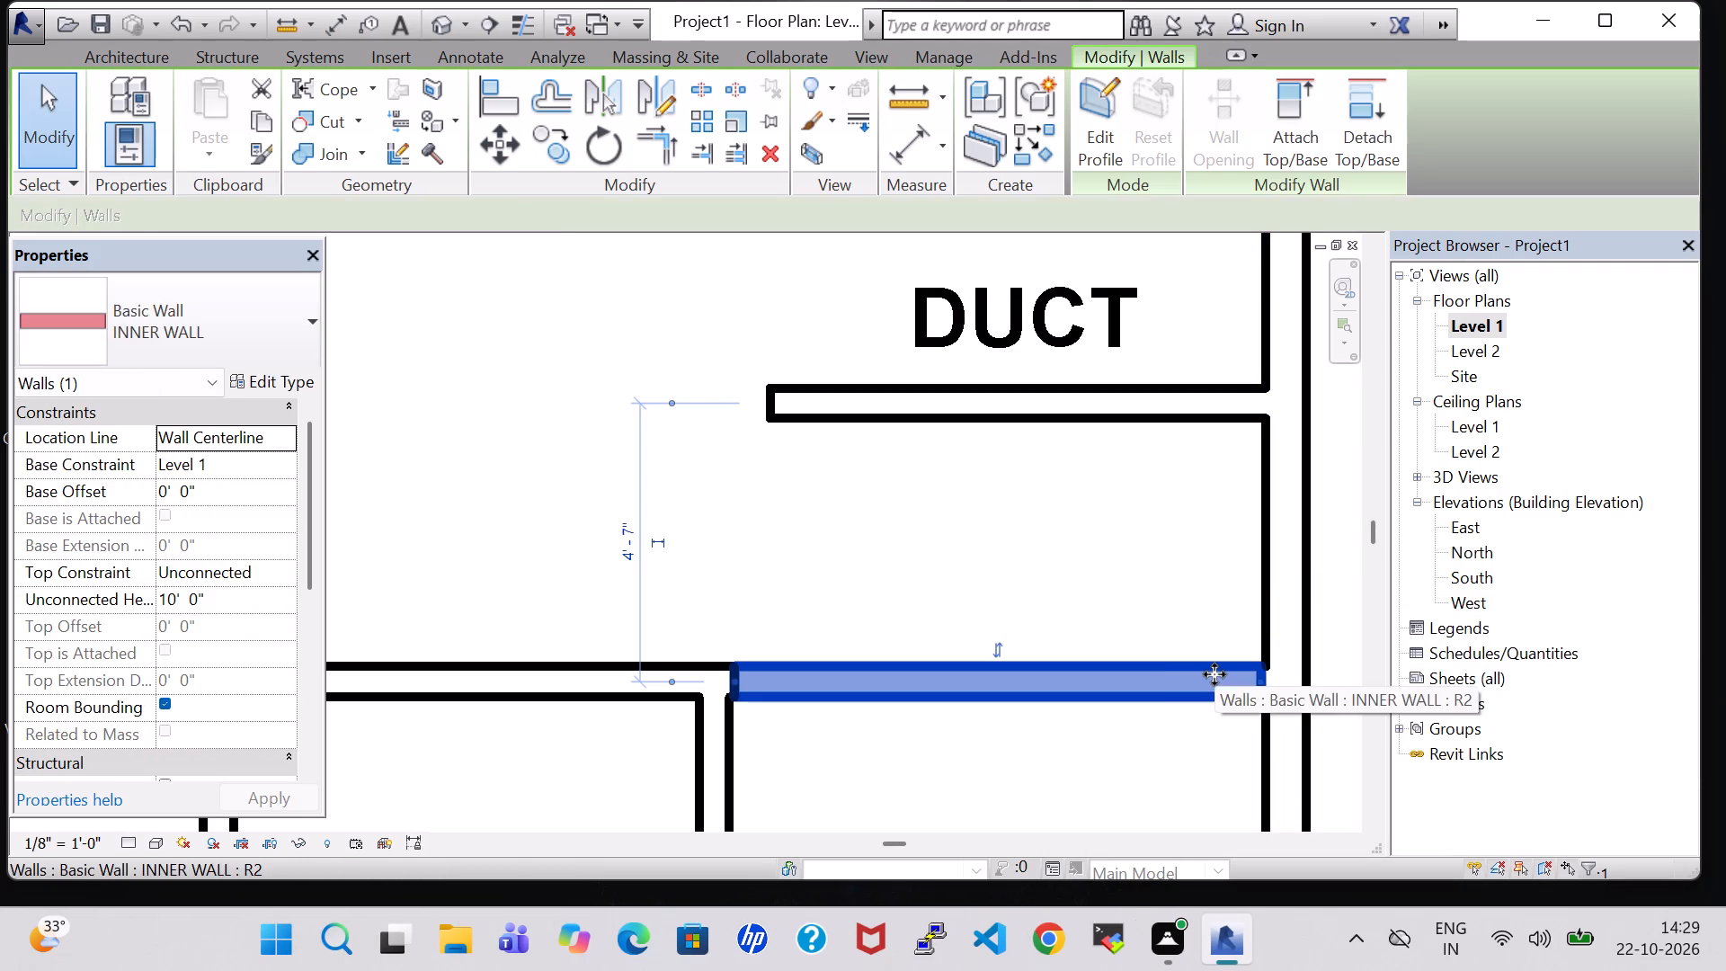
{"action": "key", "text": "Delete"}
{"action": "left_click", "coordinate": [1472, 850]}
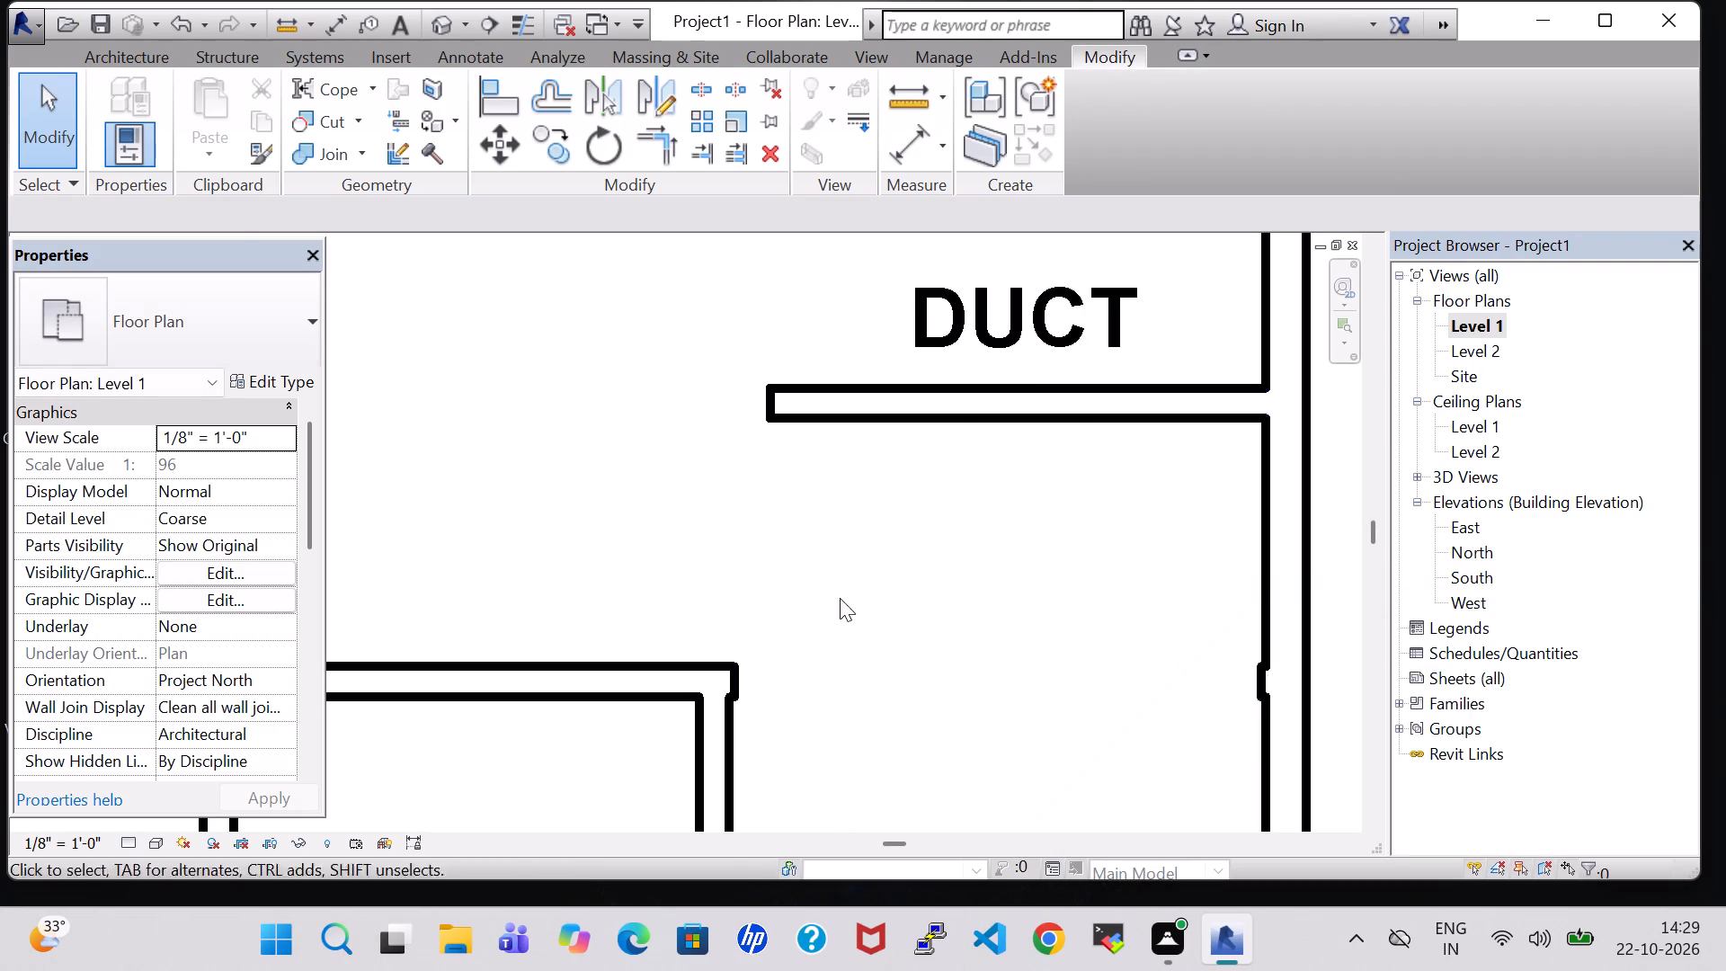
{"action": "left_click", "coordinate": [1265, 685]}
{"action": "key", "text": "Delete"}
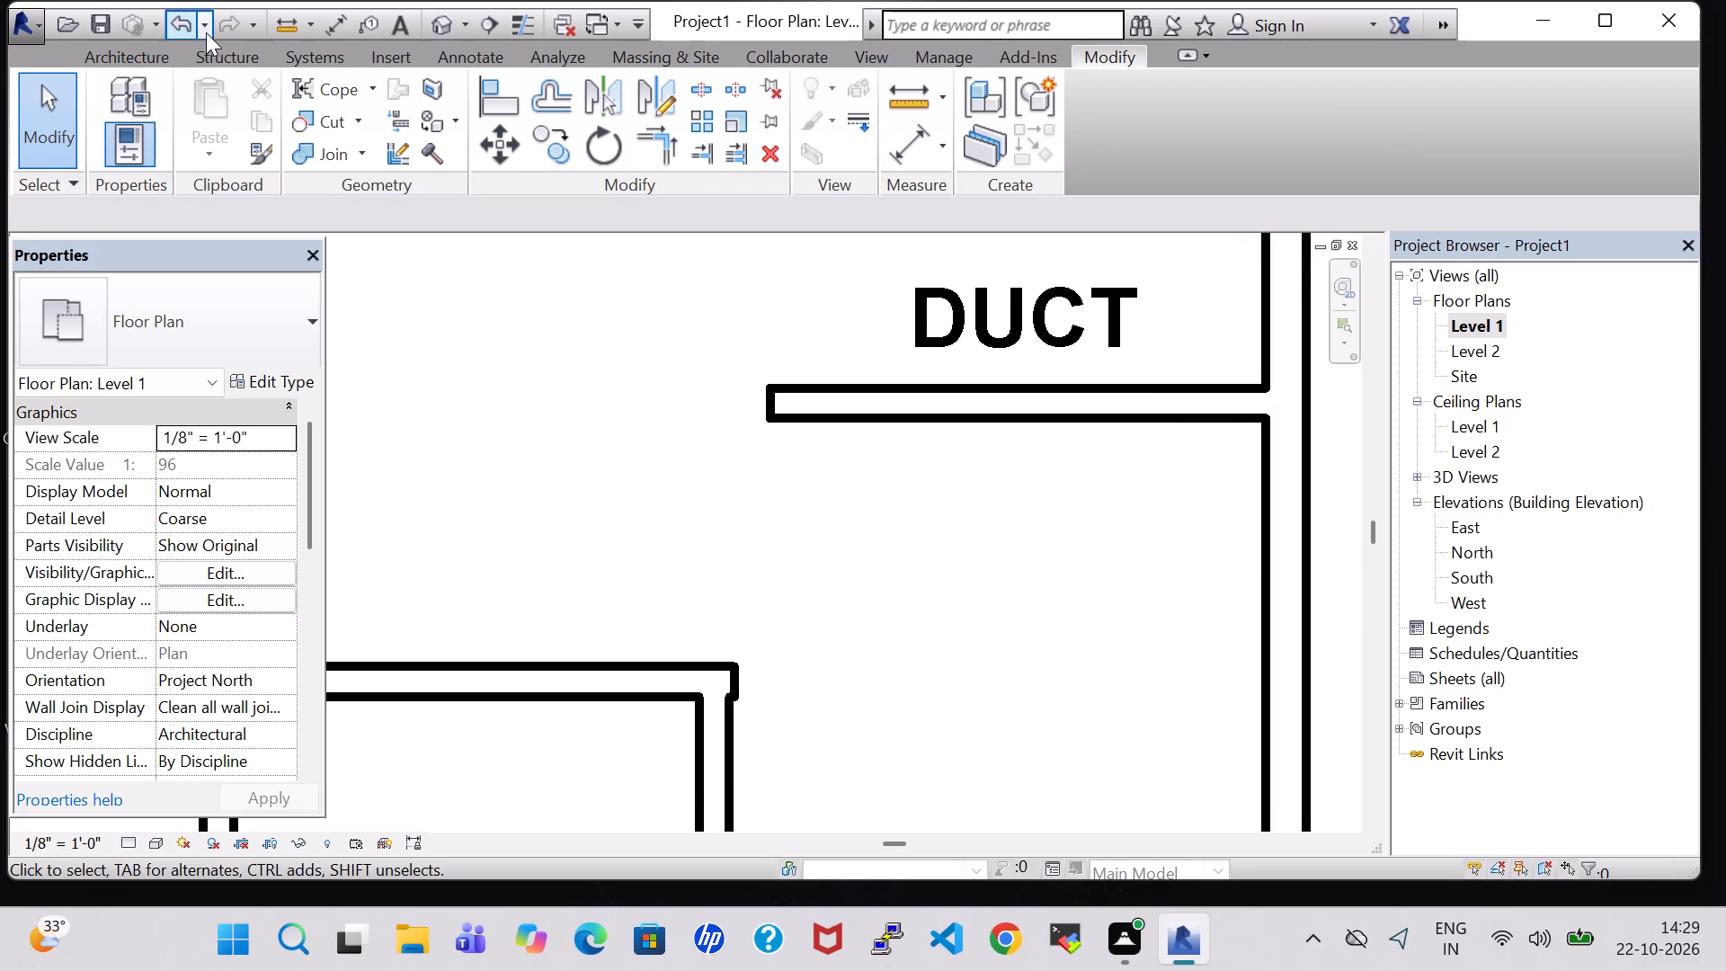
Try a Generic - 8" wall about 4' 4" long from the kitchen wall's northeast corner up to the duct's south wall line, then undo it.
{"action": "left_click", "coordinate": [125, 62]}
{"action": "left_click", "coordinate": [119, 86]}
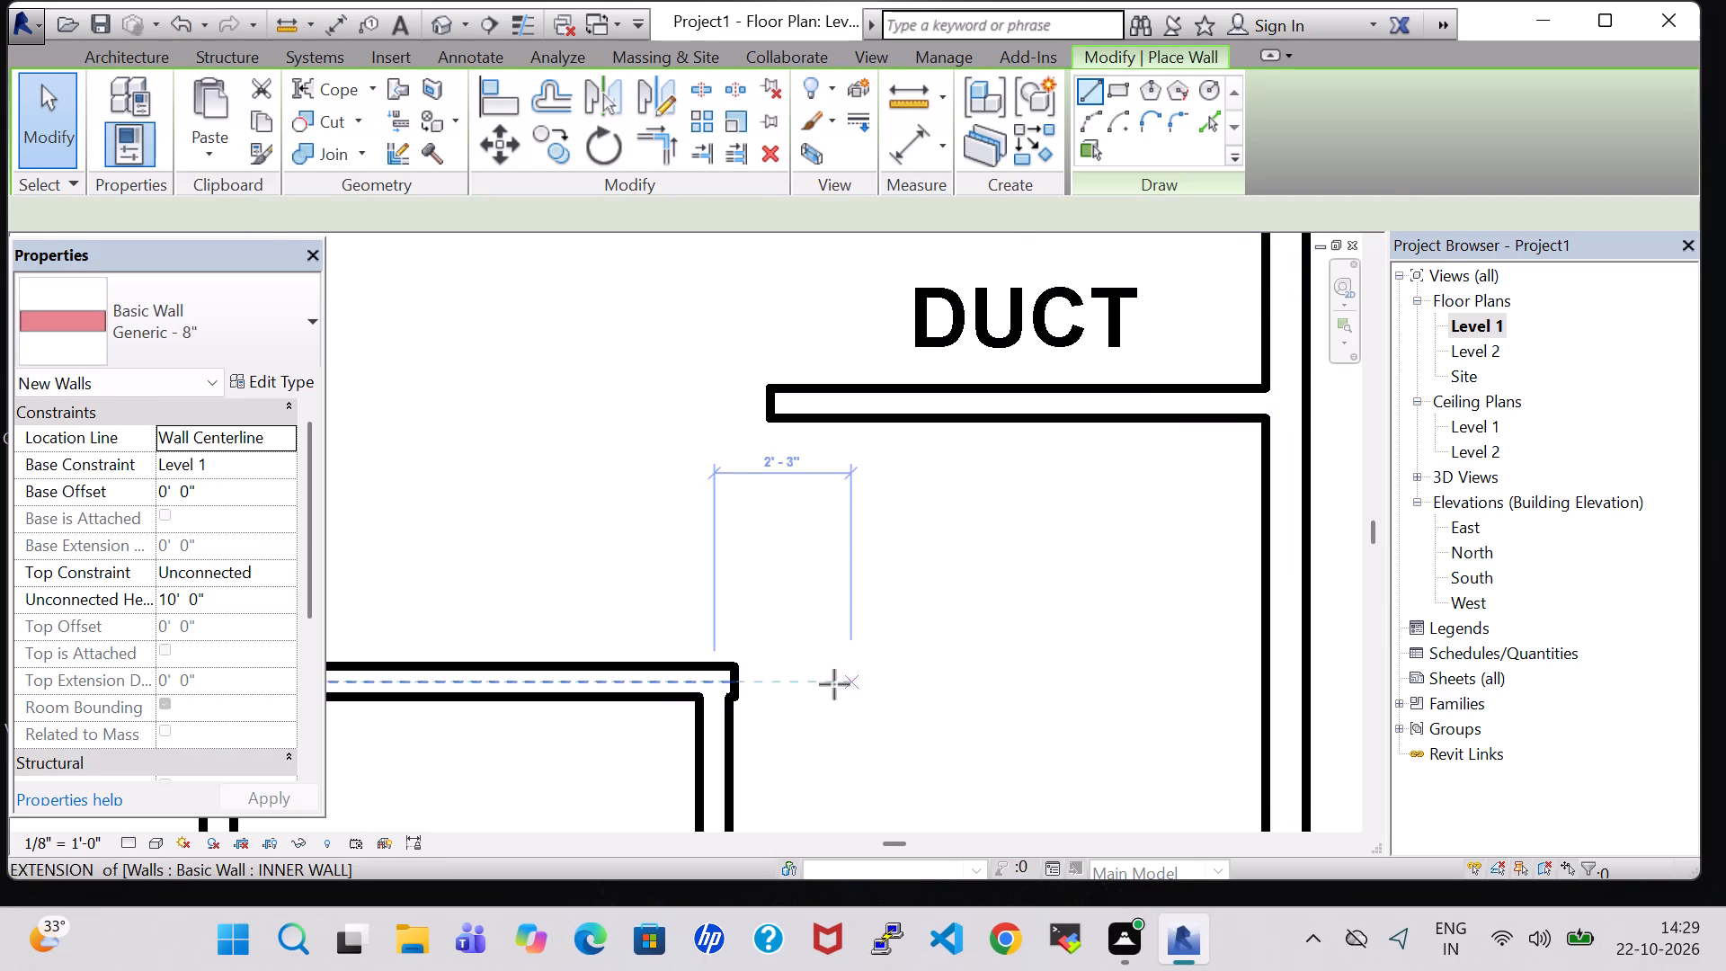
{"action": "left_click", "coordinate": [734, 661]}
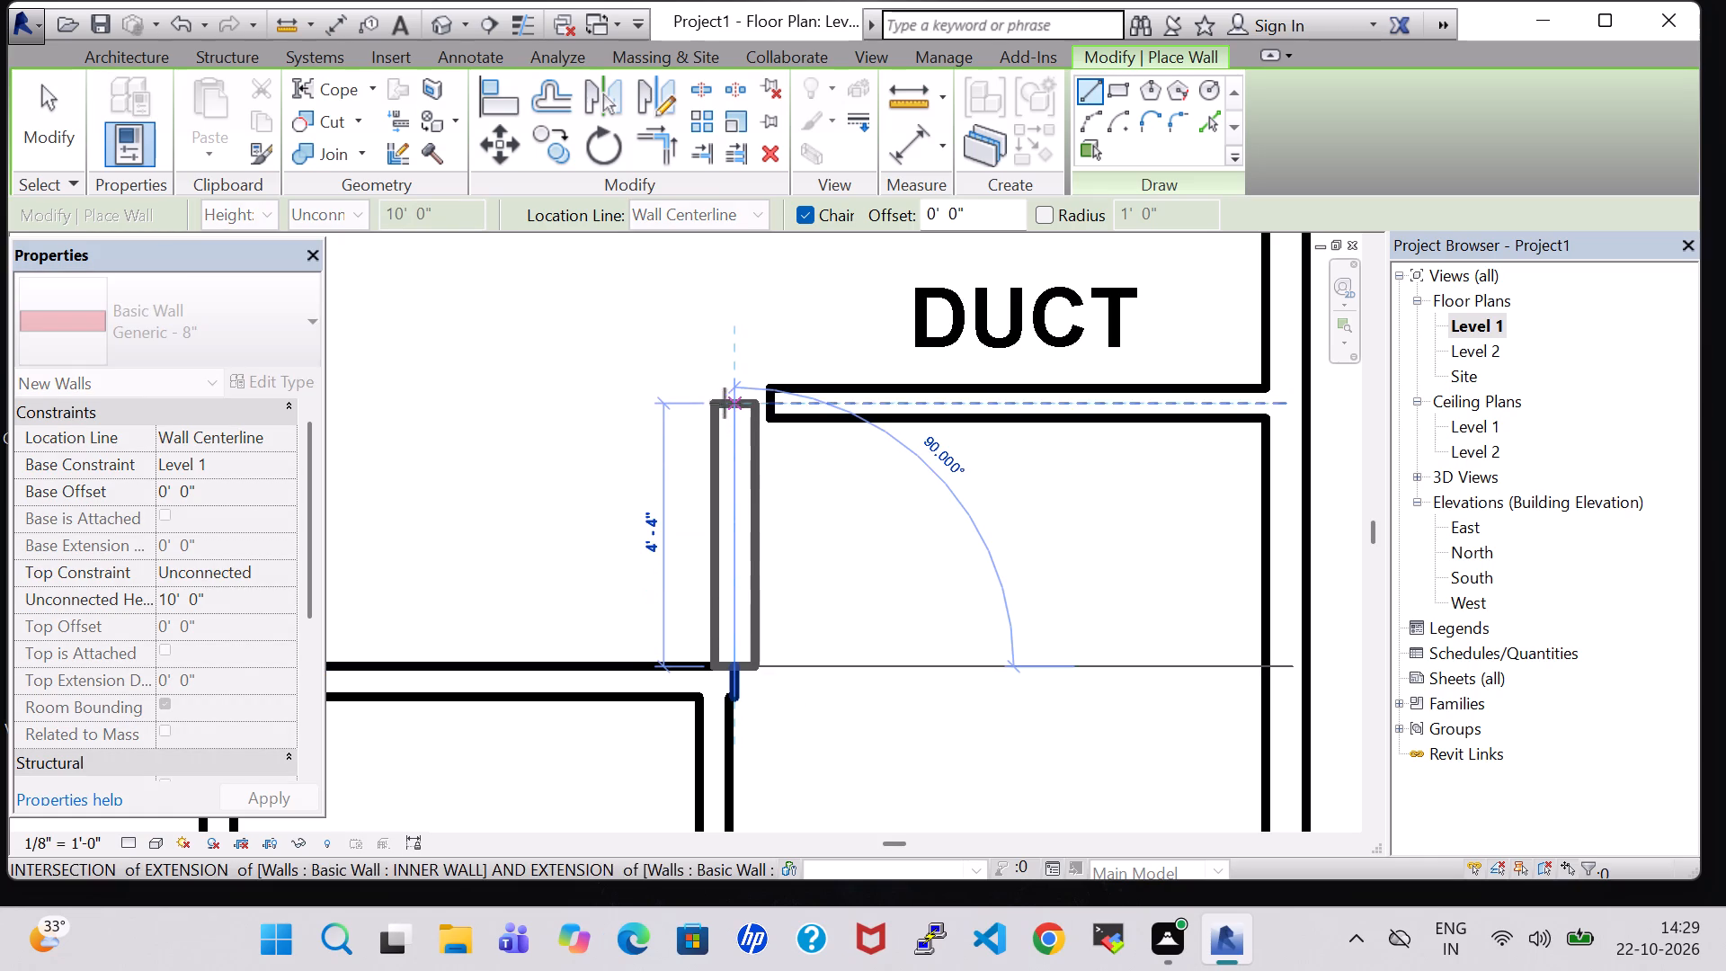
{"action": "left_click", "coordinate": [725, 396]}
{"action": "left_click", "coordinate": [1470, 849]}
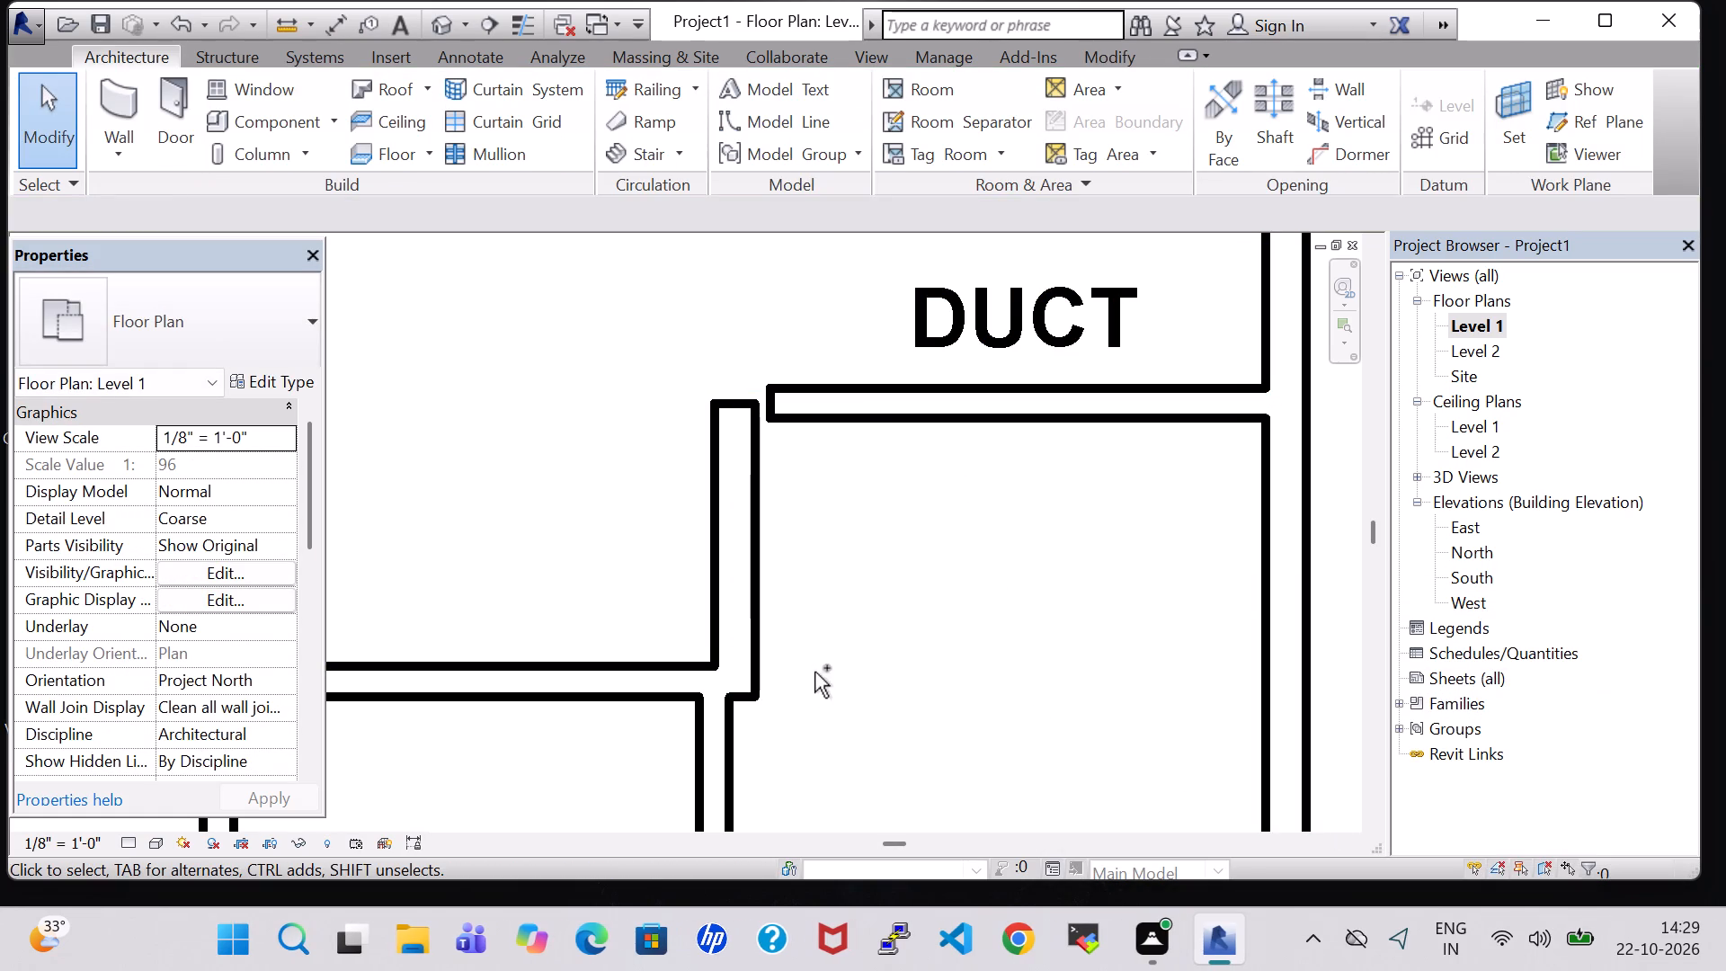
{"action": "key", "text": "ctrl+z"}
Draw a 4' 7" wall north from the kitchen's northeast wall centreline to the duct's south wall line, and make it type INNER WALL.
{"action": "scroll", "coordinate": [805, 682], "scroll_direction": "down", "scroll_amount": 5}
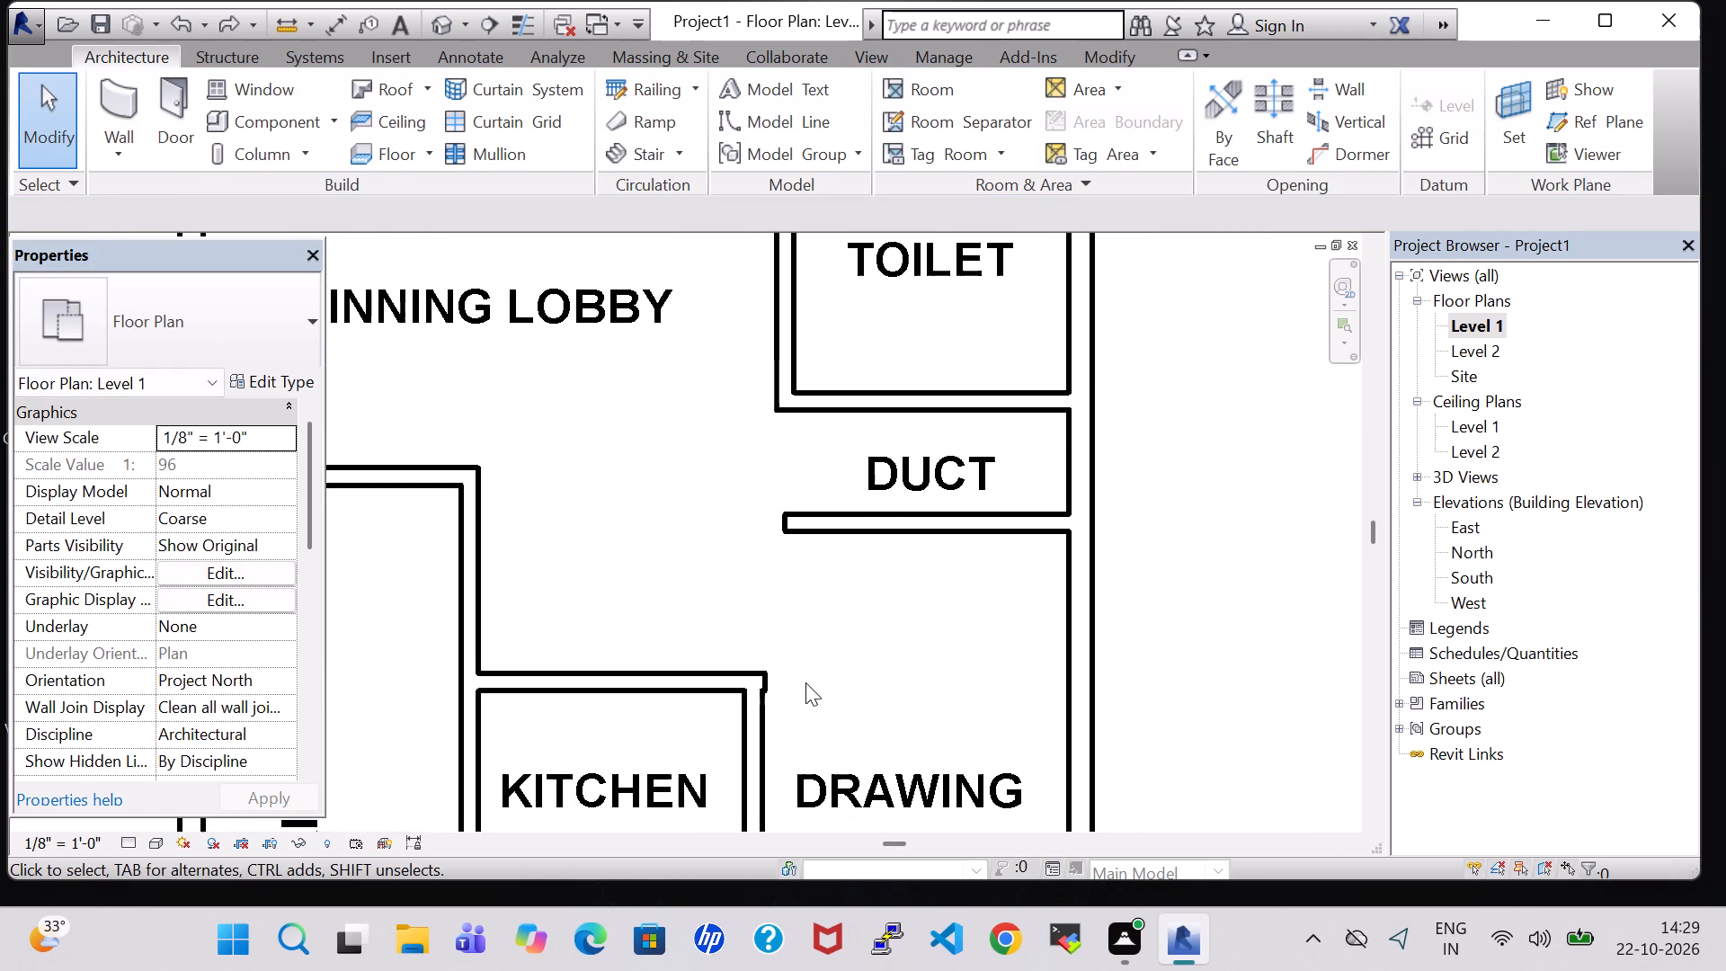
{"action": "left_click", "coordinate": [102, 92]}
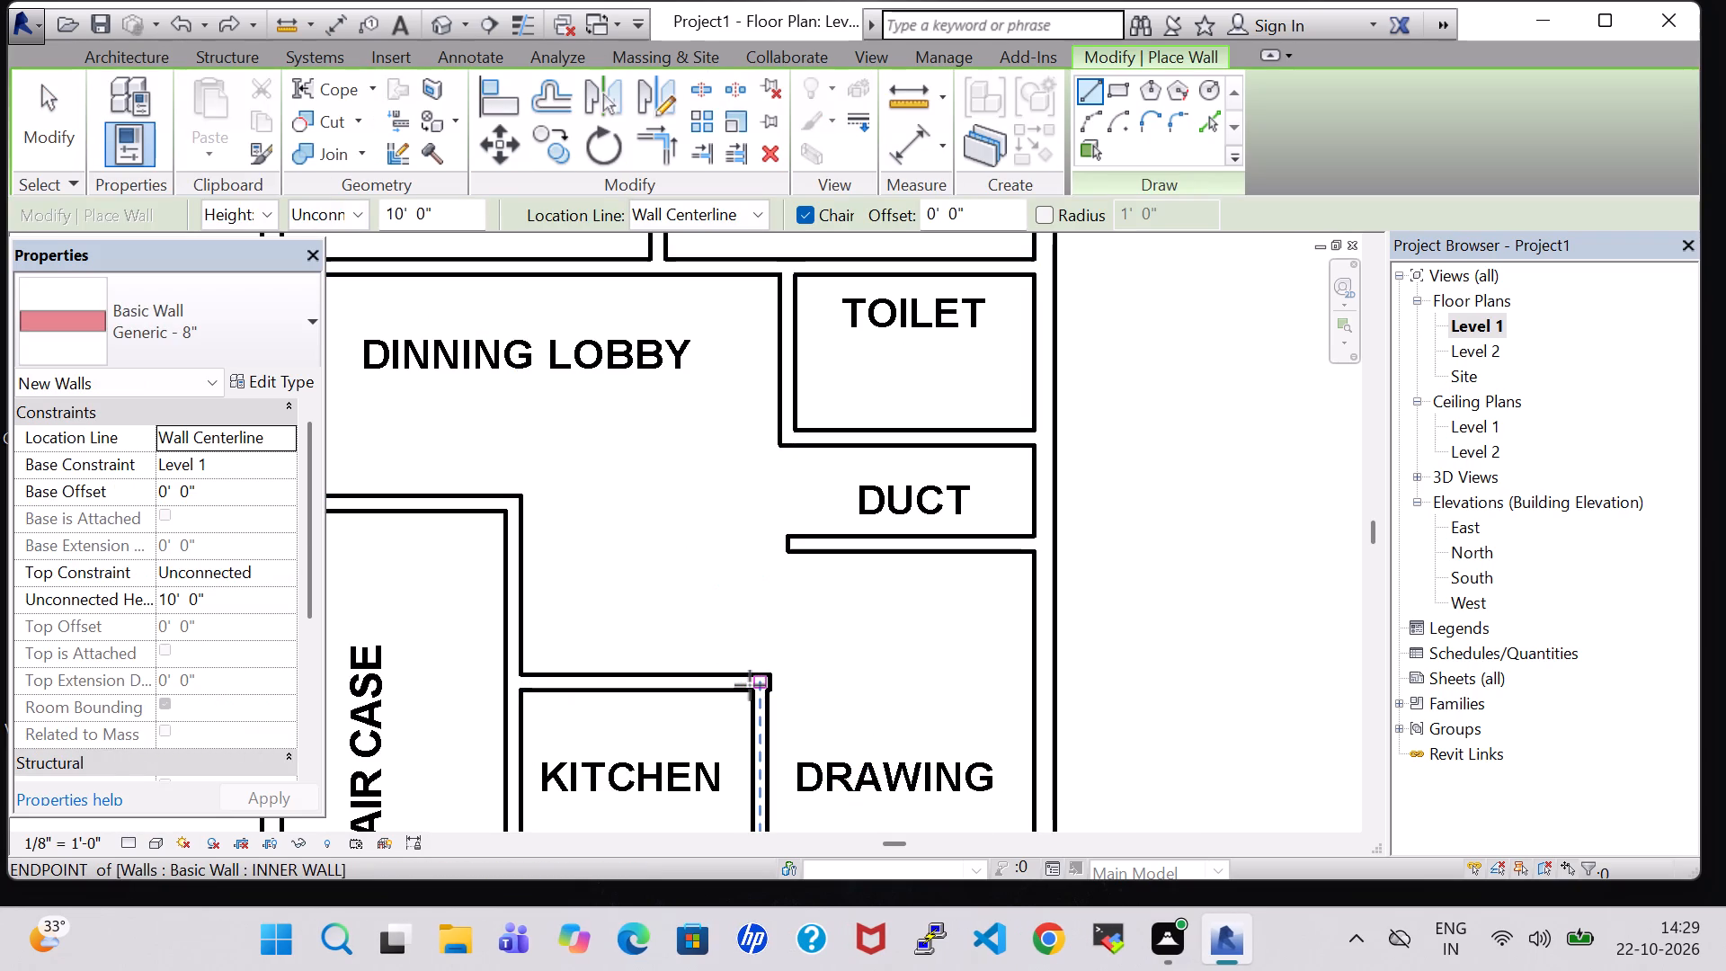
{"action": "left_click", "coordinate": [763, 680]}
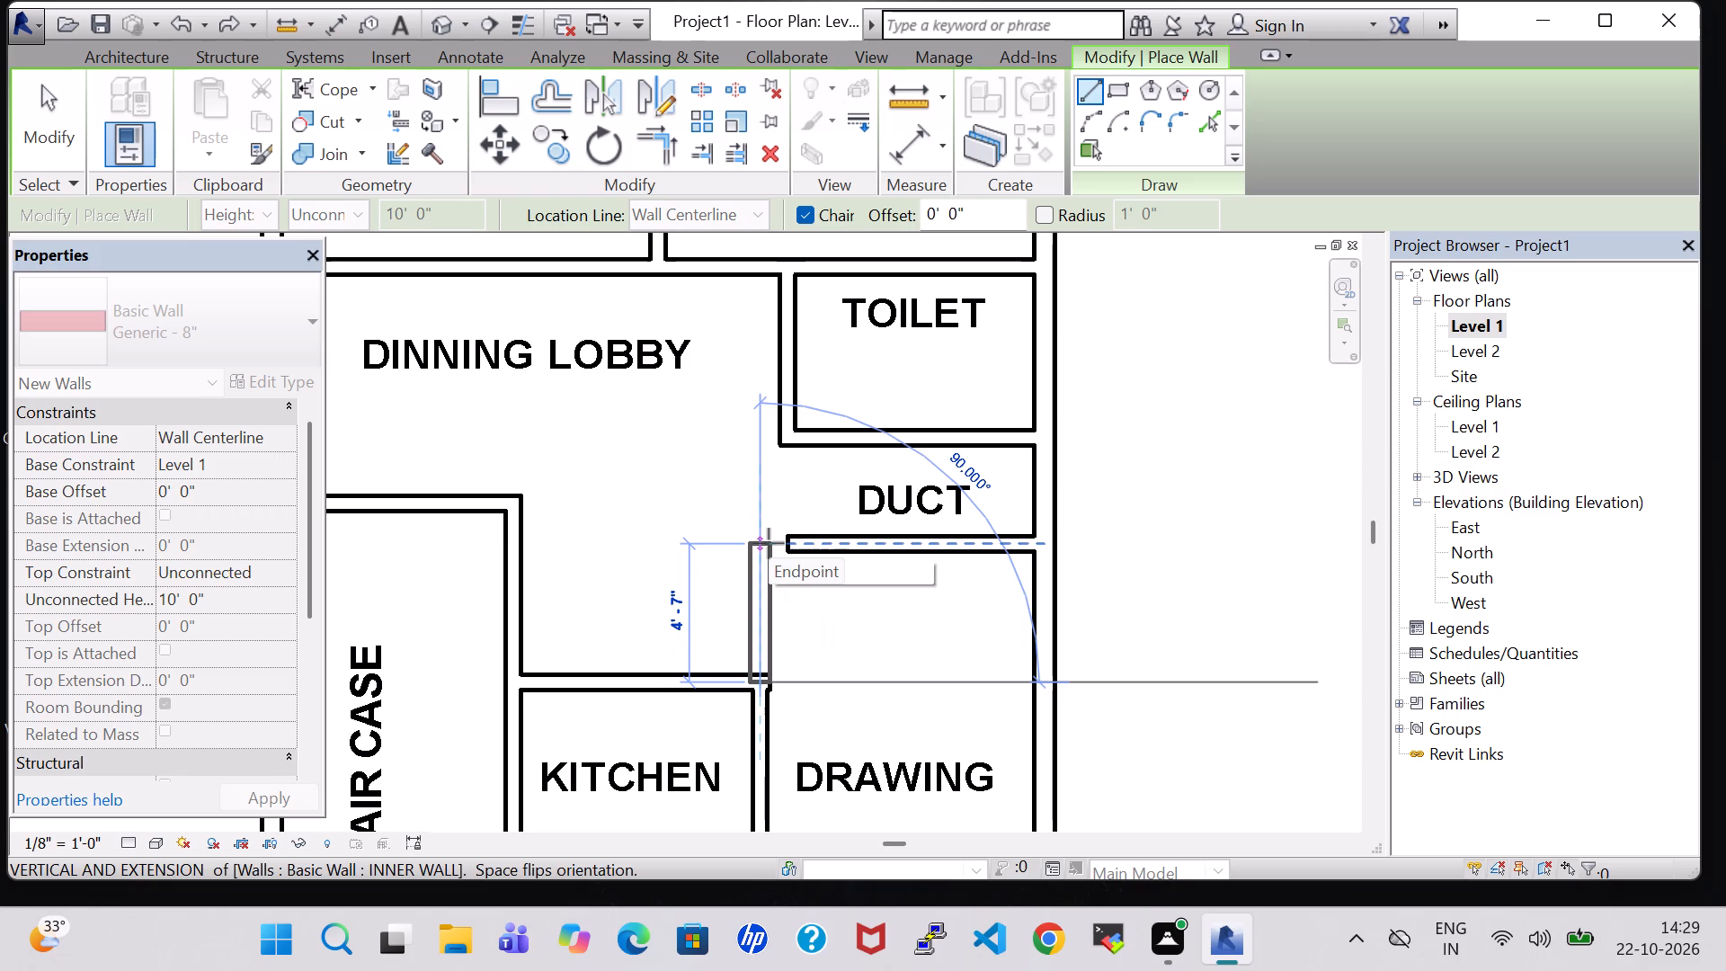
{"action": "left_click", "coordinate": [769, 543]}
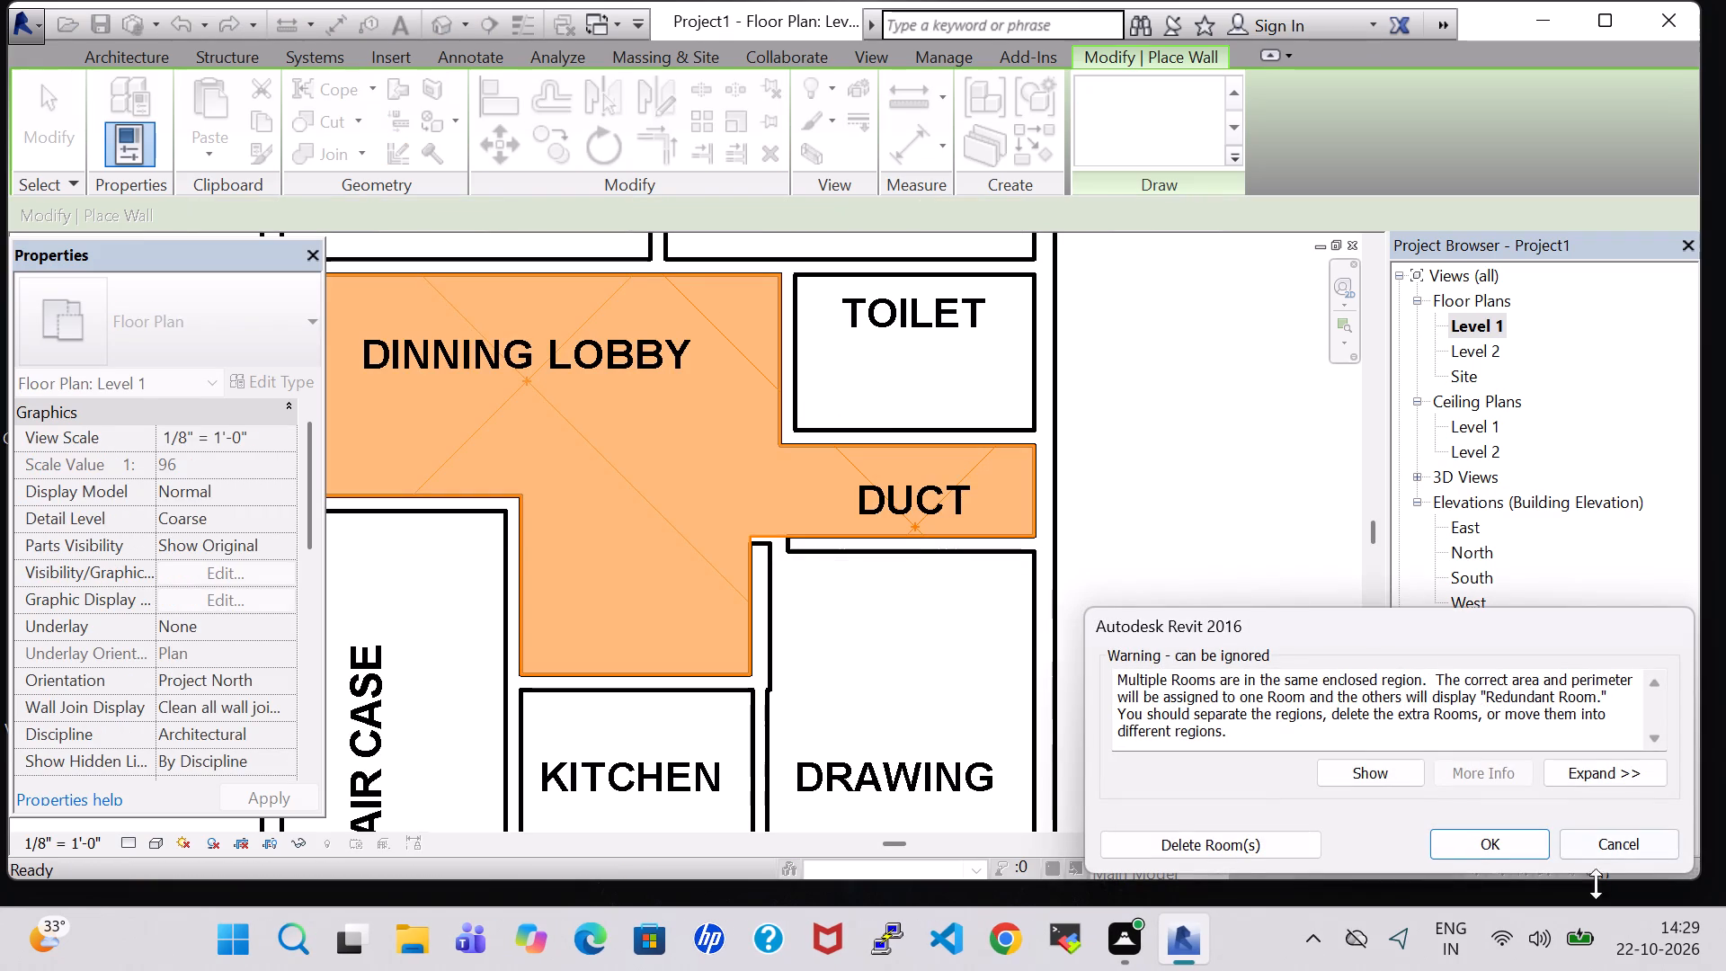
{"action": "left_click", "coordinate": [1492, 848]}
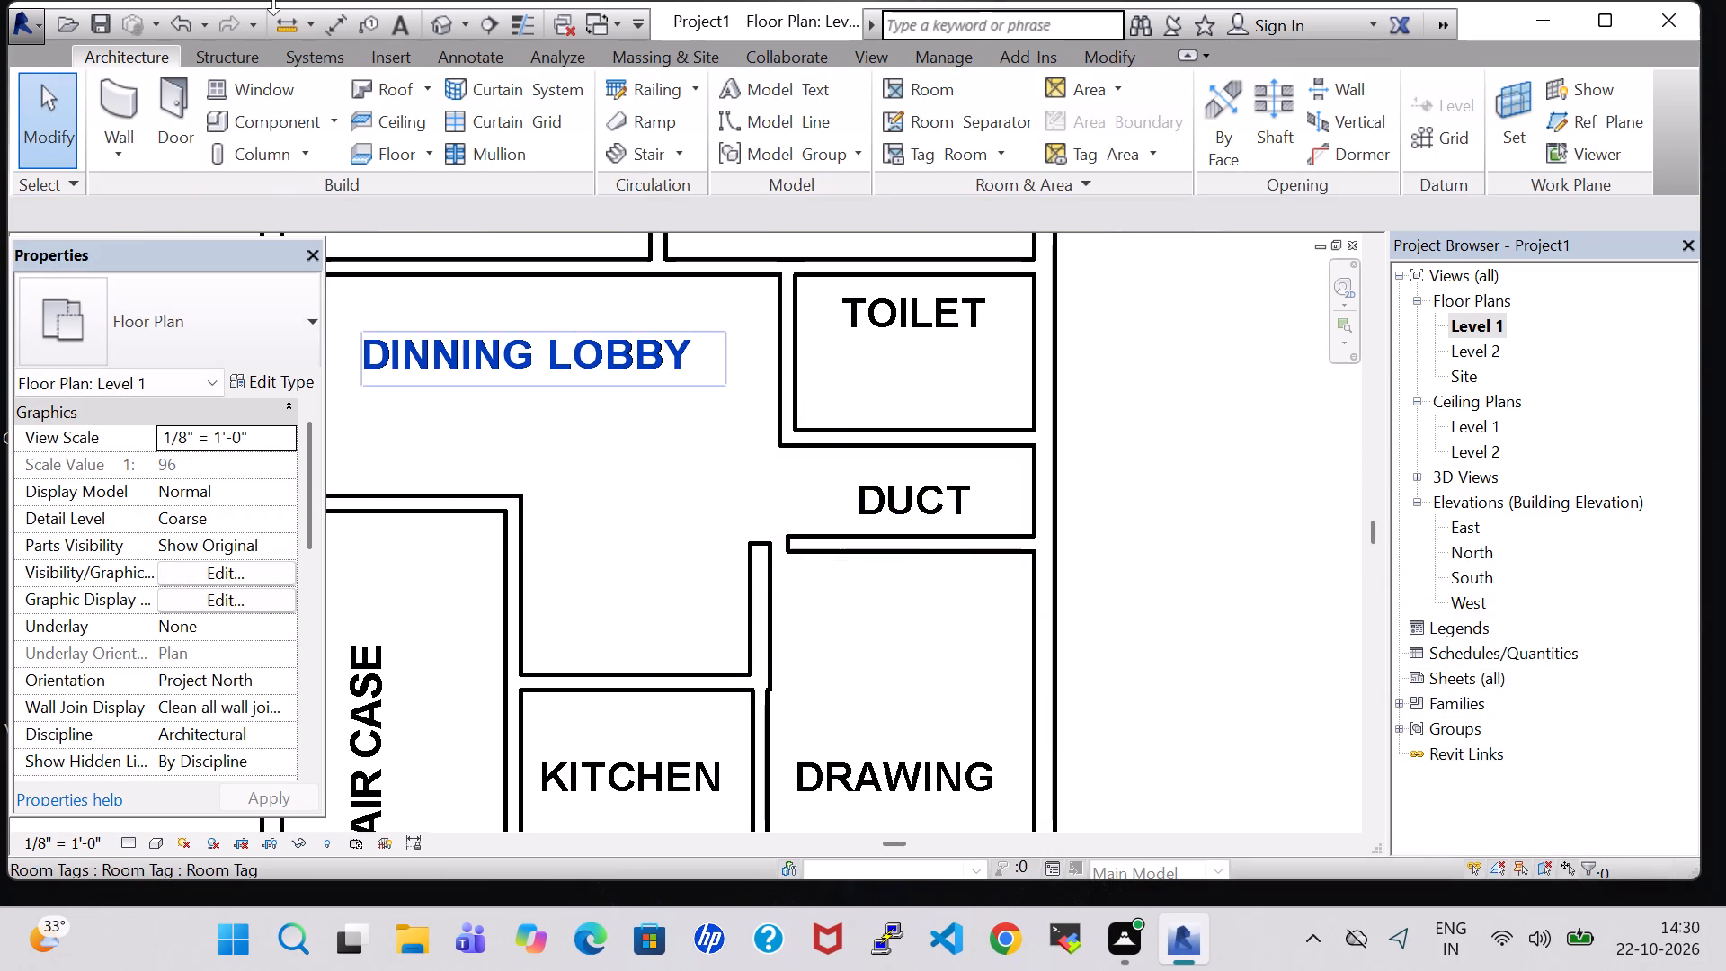
{"action": "left_click", "coordinate": [751, 628]}
{"action": "left_click", "coordinate": [221, 306]}
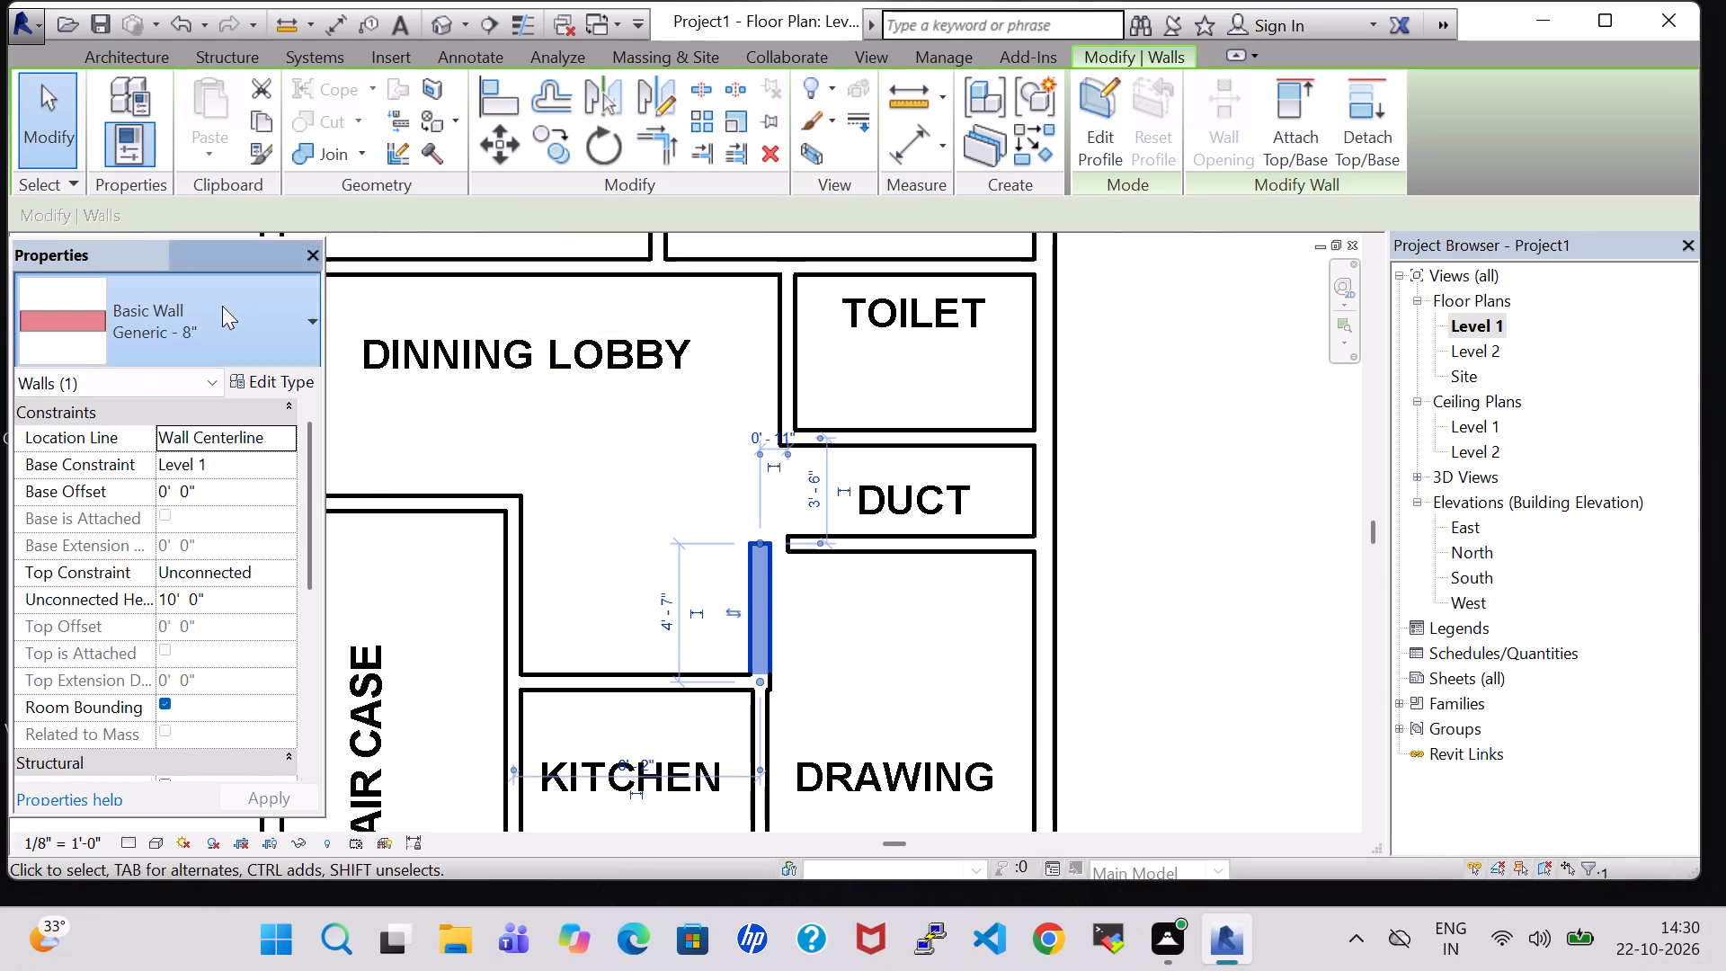
{"action": "left_click", "coordinate": [141, 714]}
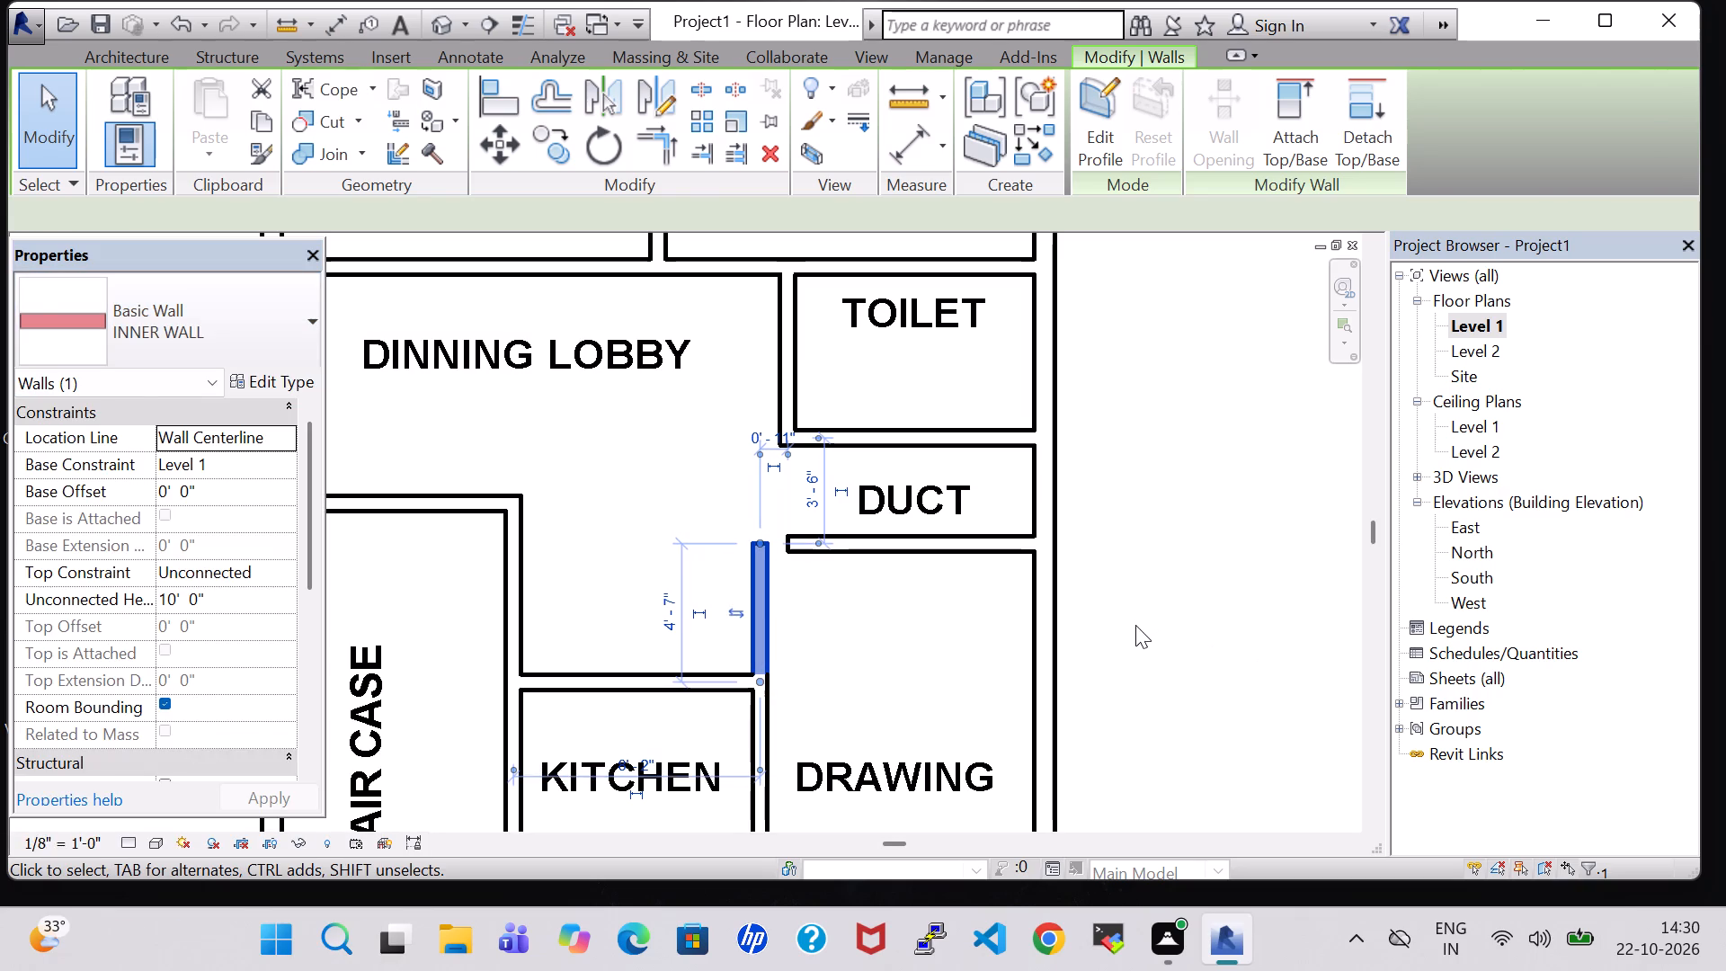
{"action": "left_click", "coordinate": [1135, 625]}
Close the gap between the duct's south wall and the new vertical wall with a 0' 11" wall of type INNER WALL.
{"action": "left_click", "coordinate": [836, 553]}
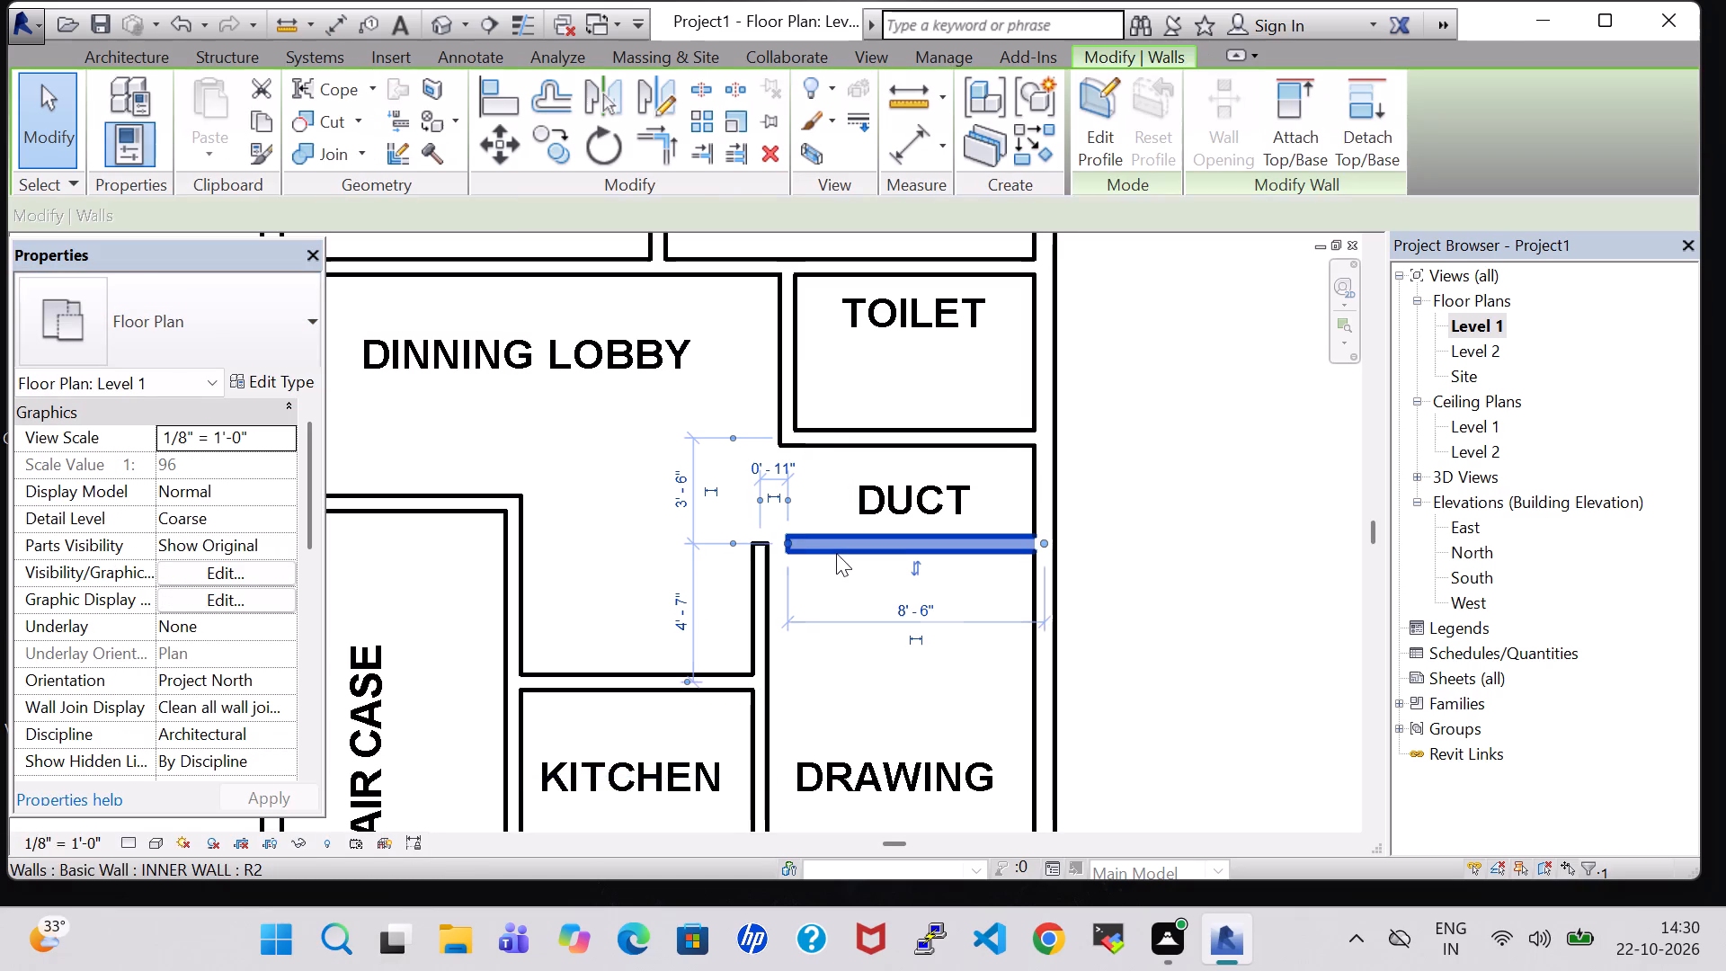
{"action": "left_click", "coordinate": [1236, 634]}
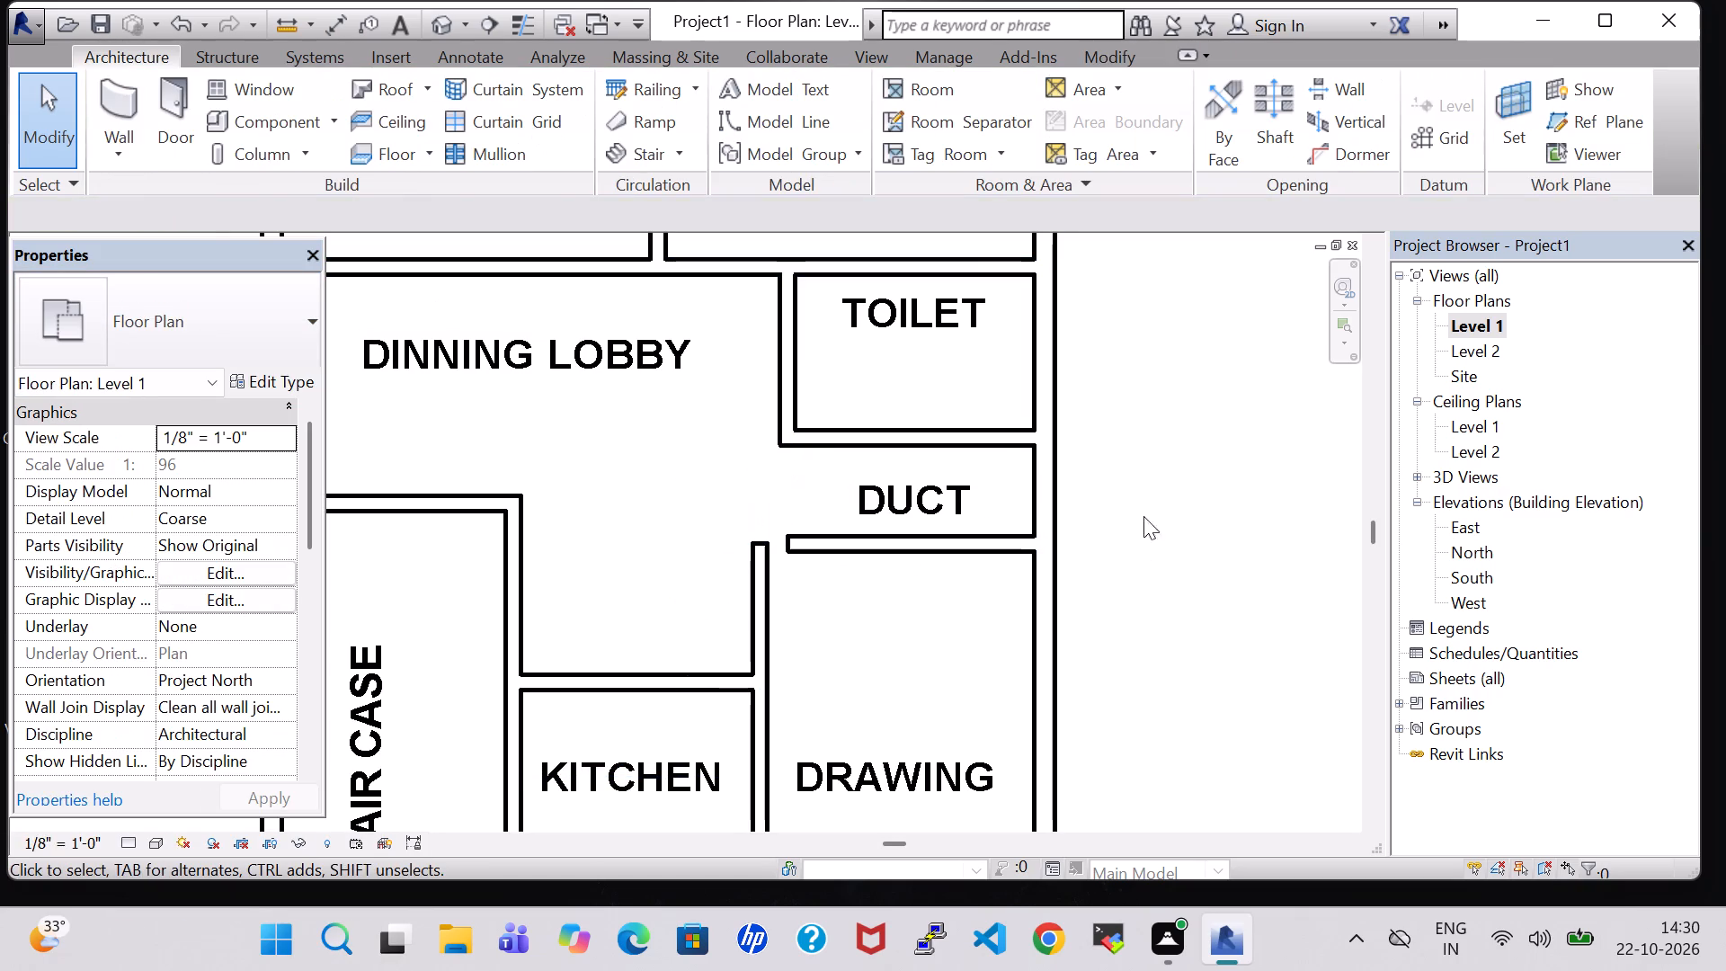
{"action": "left_click", "coordinate": [124, 101]}
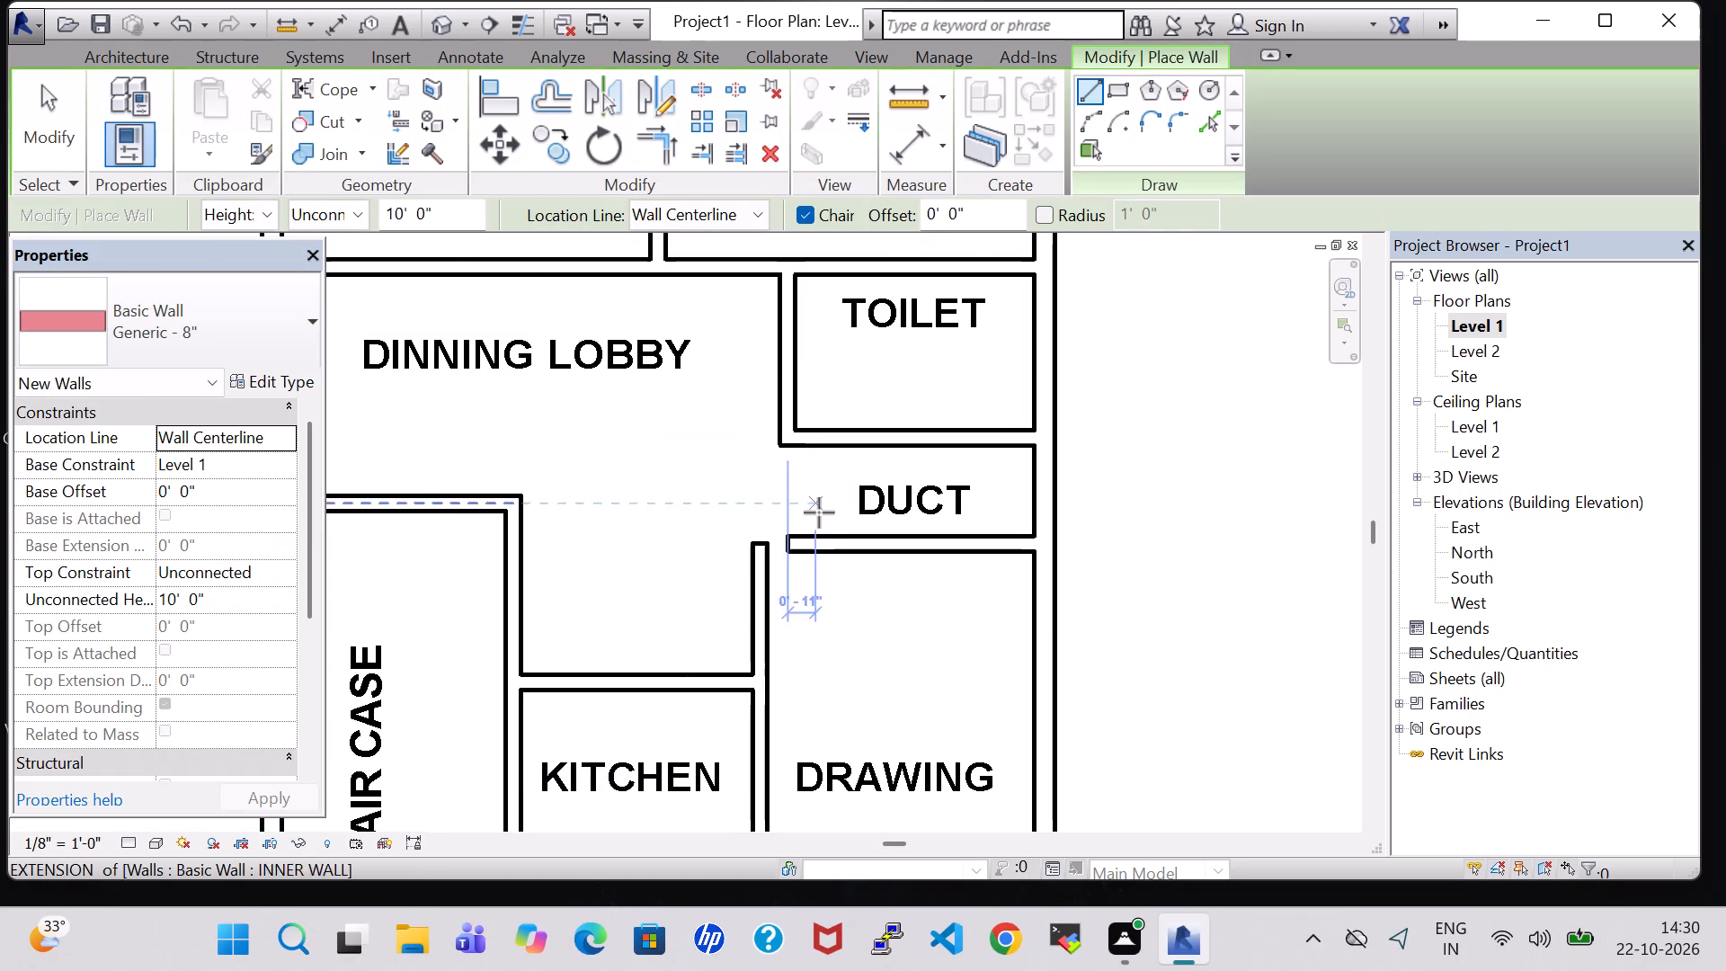
{"action": "scroll", "coordinate": [819, 512], "scroll_direction": "up", "scroll_amount": 3}
{"action": "left_click", "coordinate": [770, 559]}
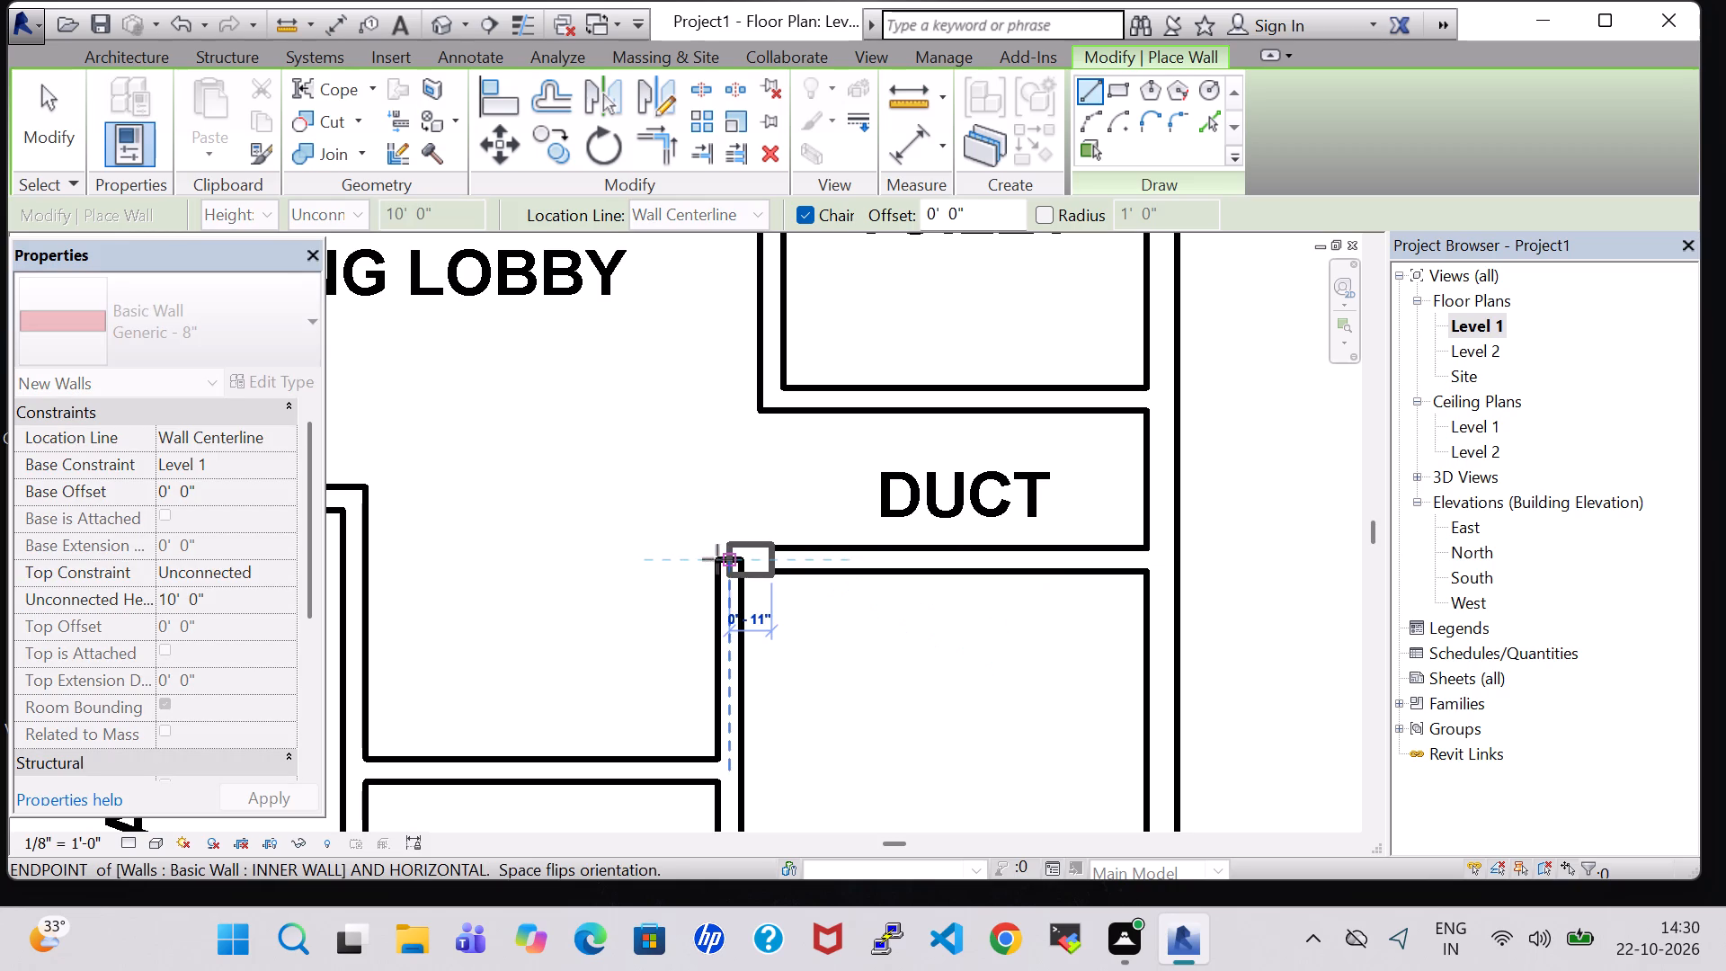
{"action": "left_click", "coordinate": [717, 559]}
{"action": "key", "text": "Escape"}
{"action": "key", "text": "Escape"}
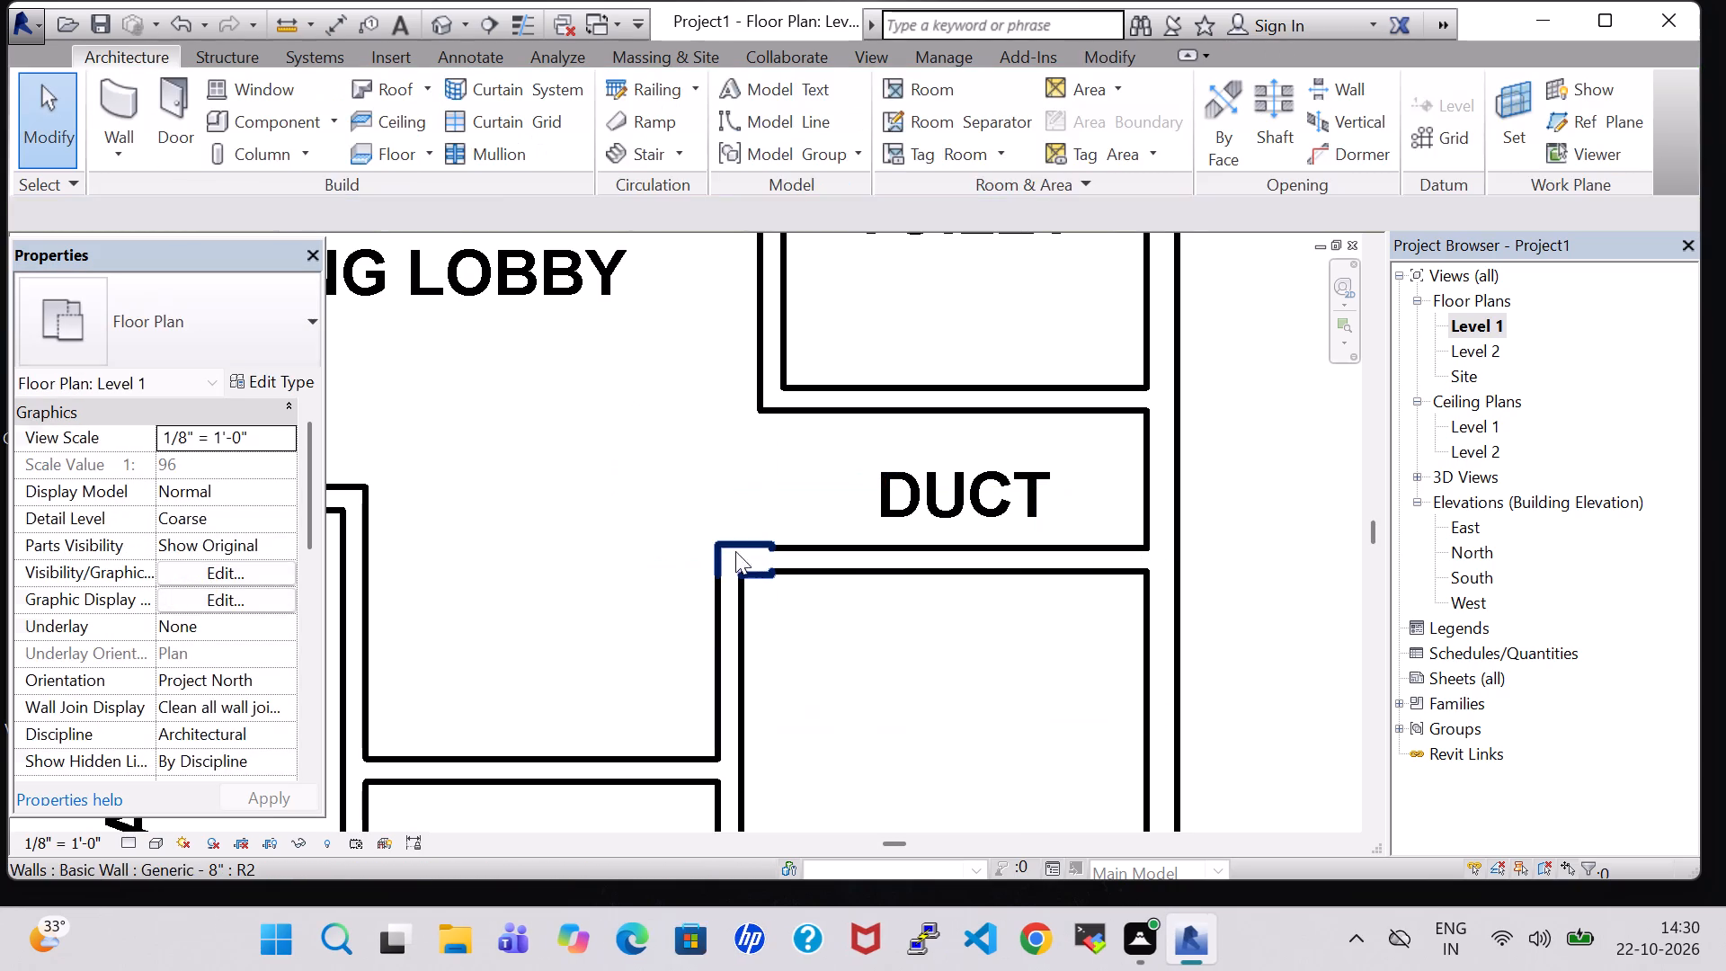
{"action": "left_click", "coordinate": [748, 549]}
{"action": "left_click", "coordinate": [263, 347]}
{"action": "left_click", "coordinate": [171, 713]}
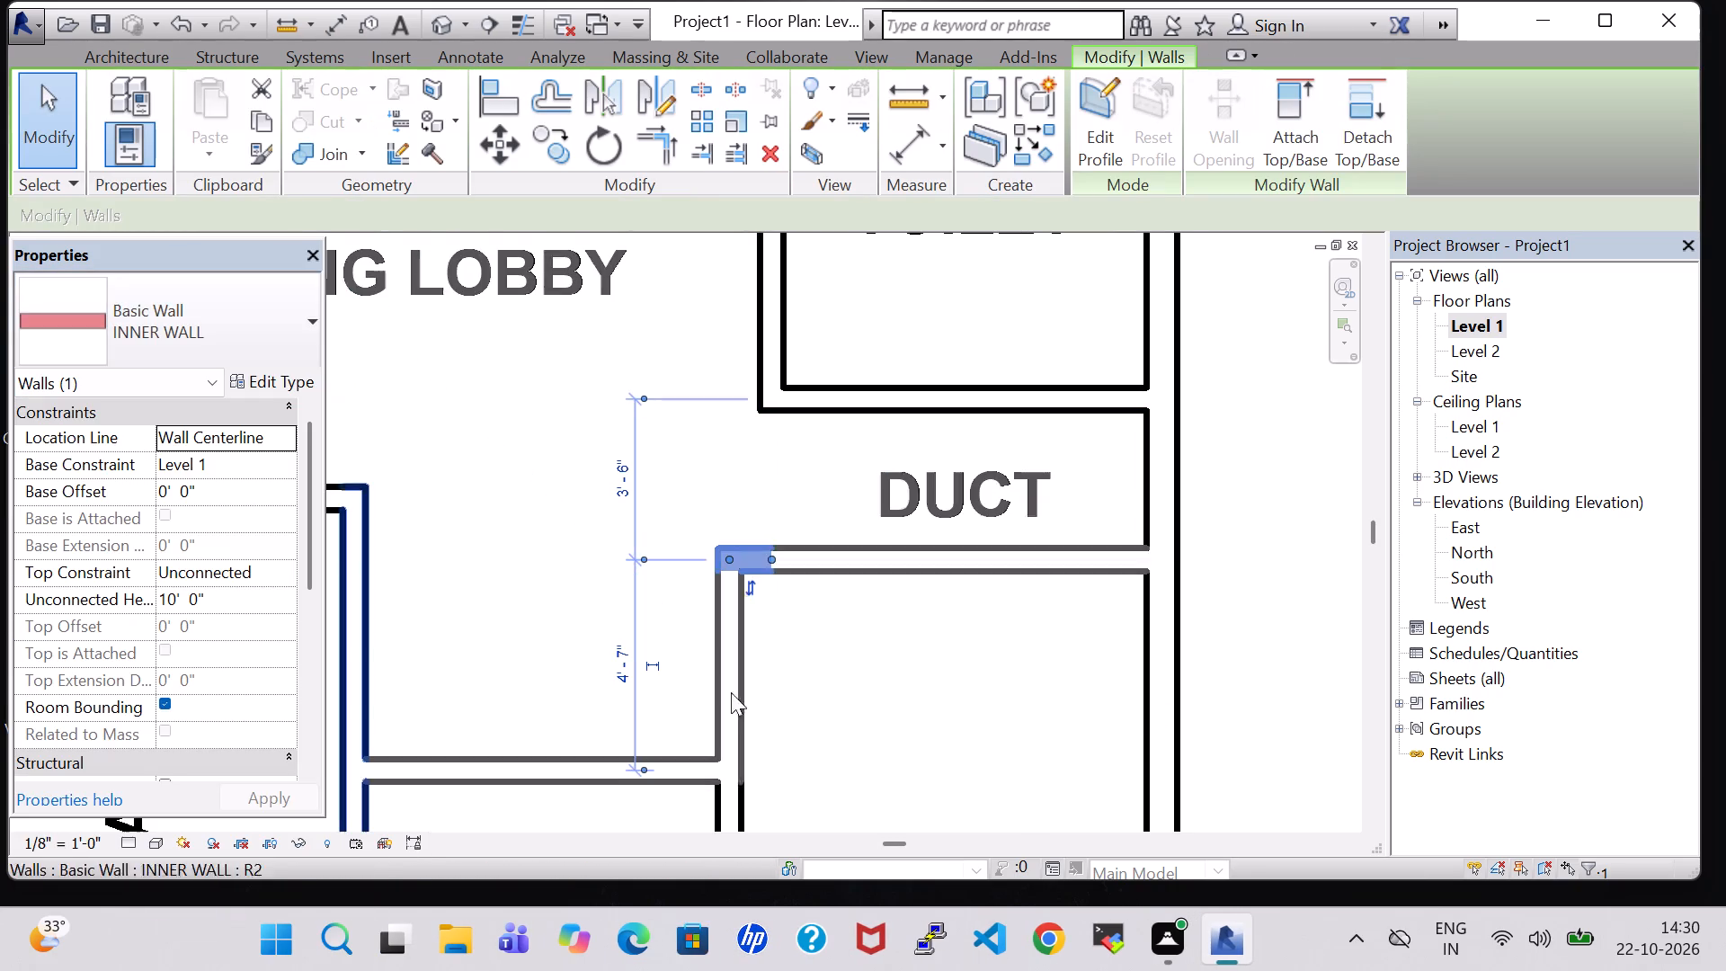
{"action": "left_click", "coordinate": [1267, 577]}
Look over the entire Level 1 floor plan, from the front lawn to the court yard, to check the revised wall layout.
{"action": "scroll", "coordinate": [1267, 577], "scroll_direction": "down", "scroll_amount": 4}
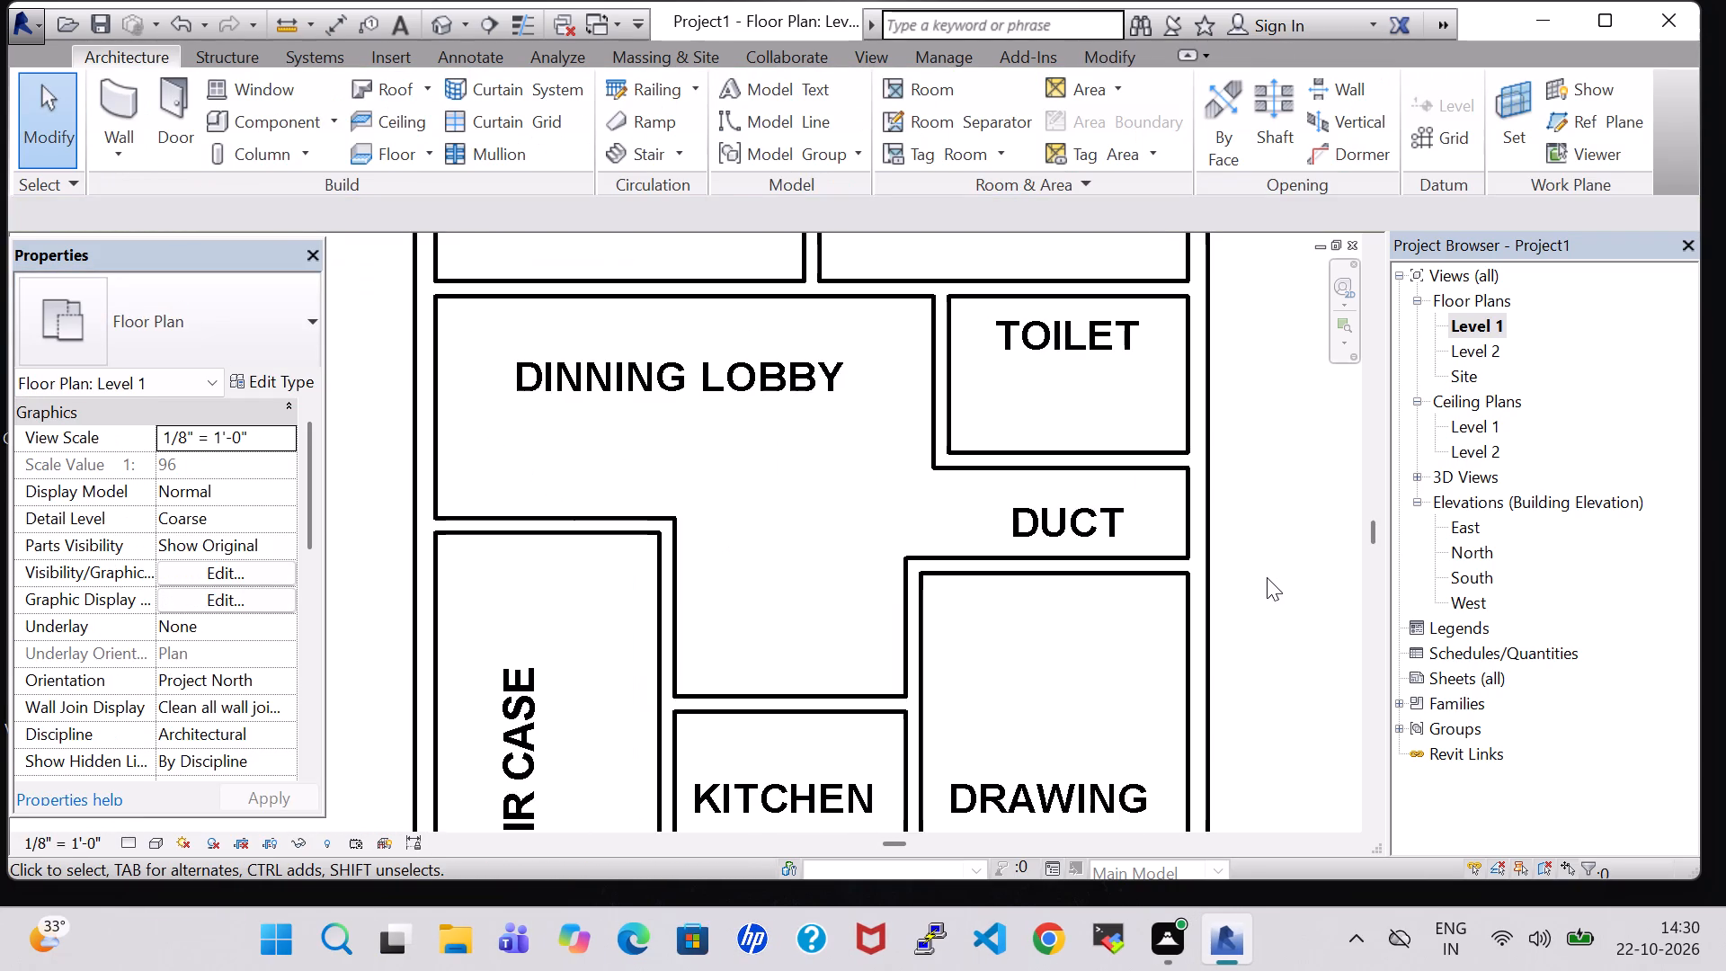
{"action": "scroll", "coordinate": [1401, 609], "scroll_direction": "down", "scroll_amount": 1}
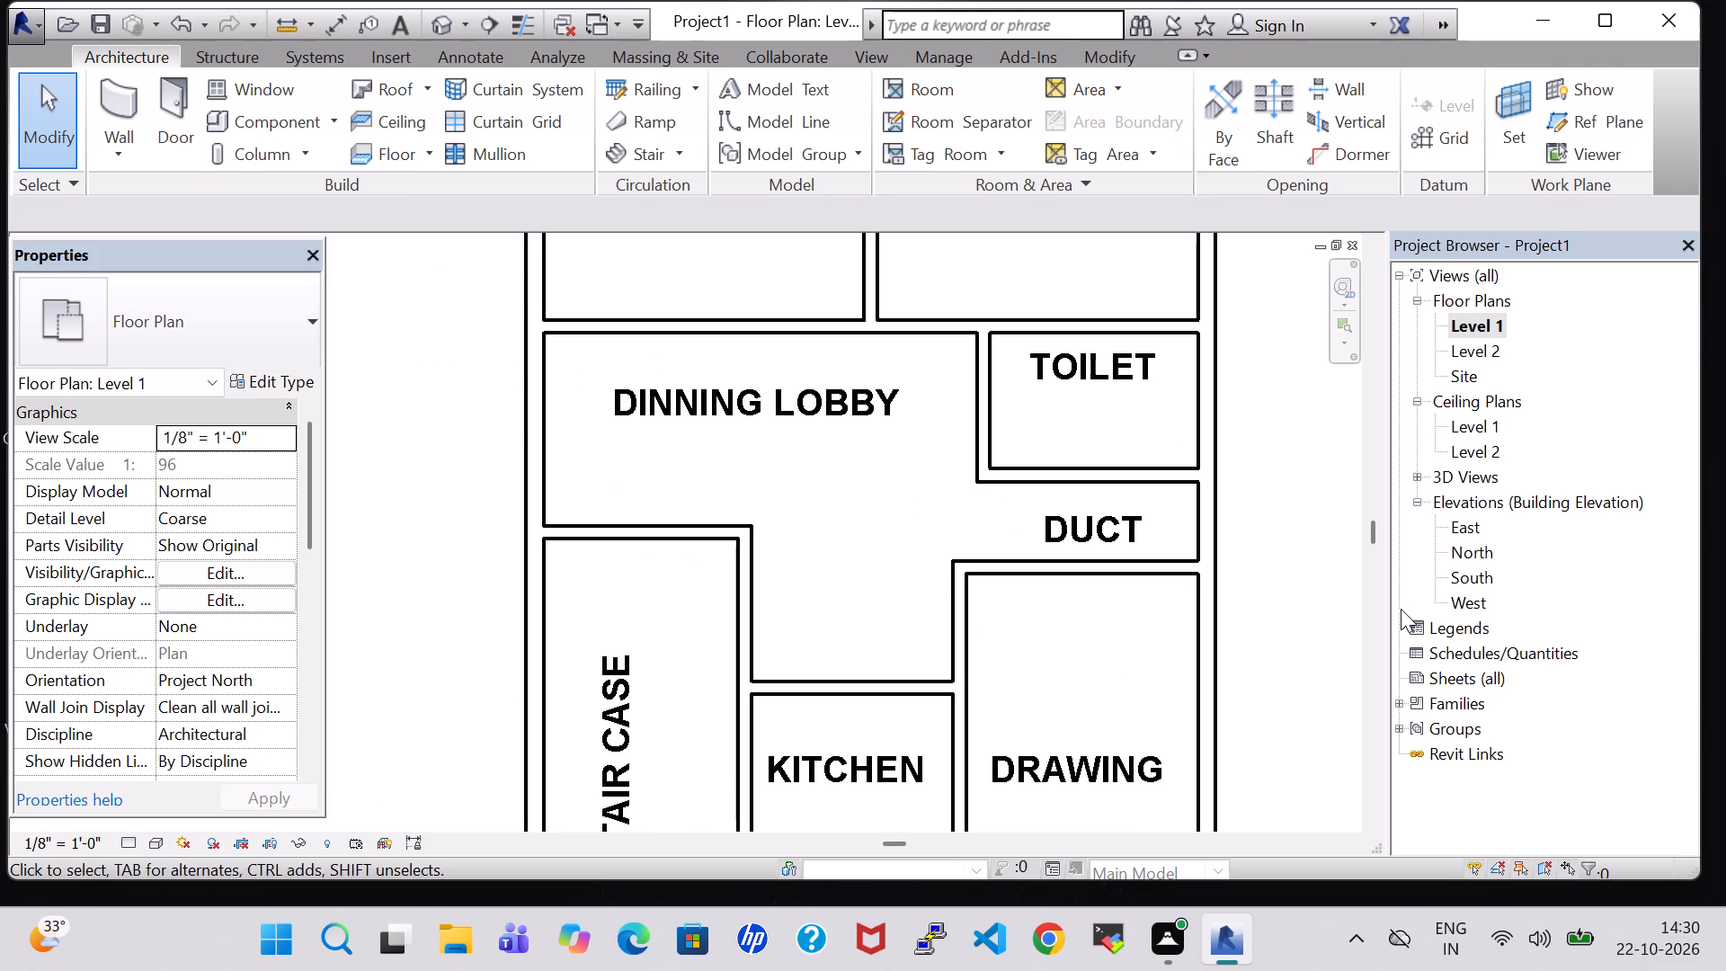
{"action": "scroll", "coordinate": [1401, 609], "scroll_direction": "down", "scroll_amount": 1}
{"action": "middle_click_drag", "start_coordinate": [1315, 617], "coordinate": [1281, 503]}
{"action": "scroll", "coordinate": [1277, 526], "scroll_direction": "down", "scroll_amount": 1}
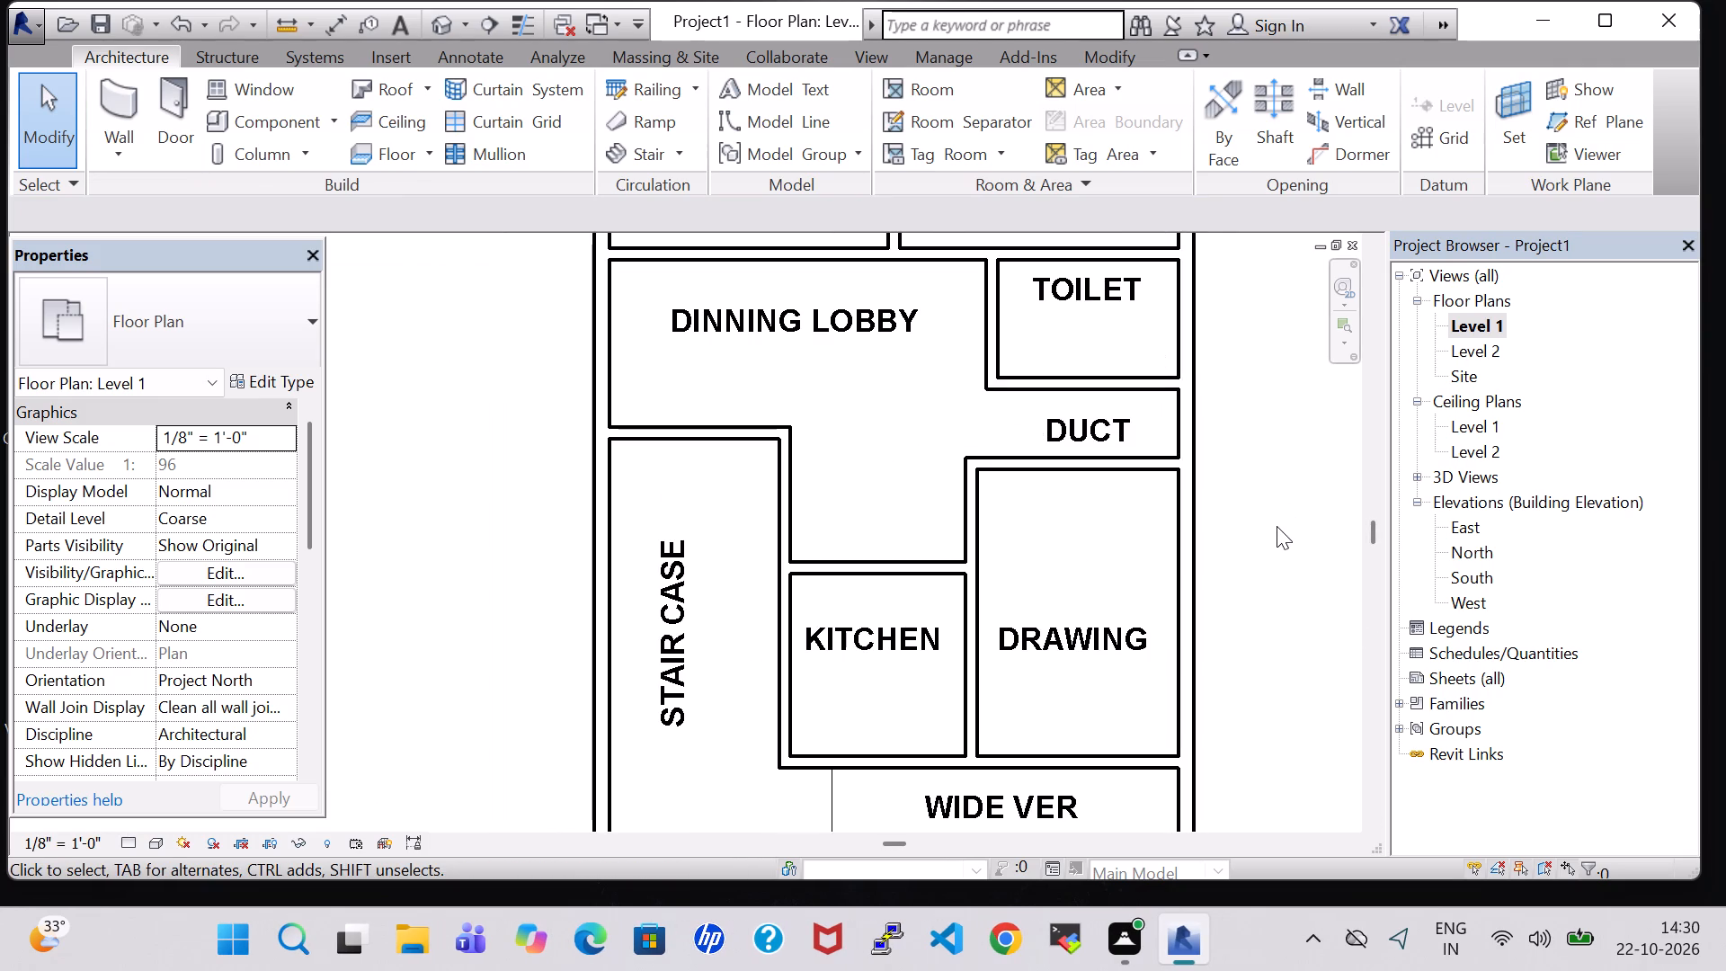
{"action": "scroll", "coordinate": [1371, 603], "scroll_direction": "down", "scroll_amount": 2}
{"action": "scroll", "coordinate": [1314, 557], "scroll_direction": "down", "scroll_amount": 2}
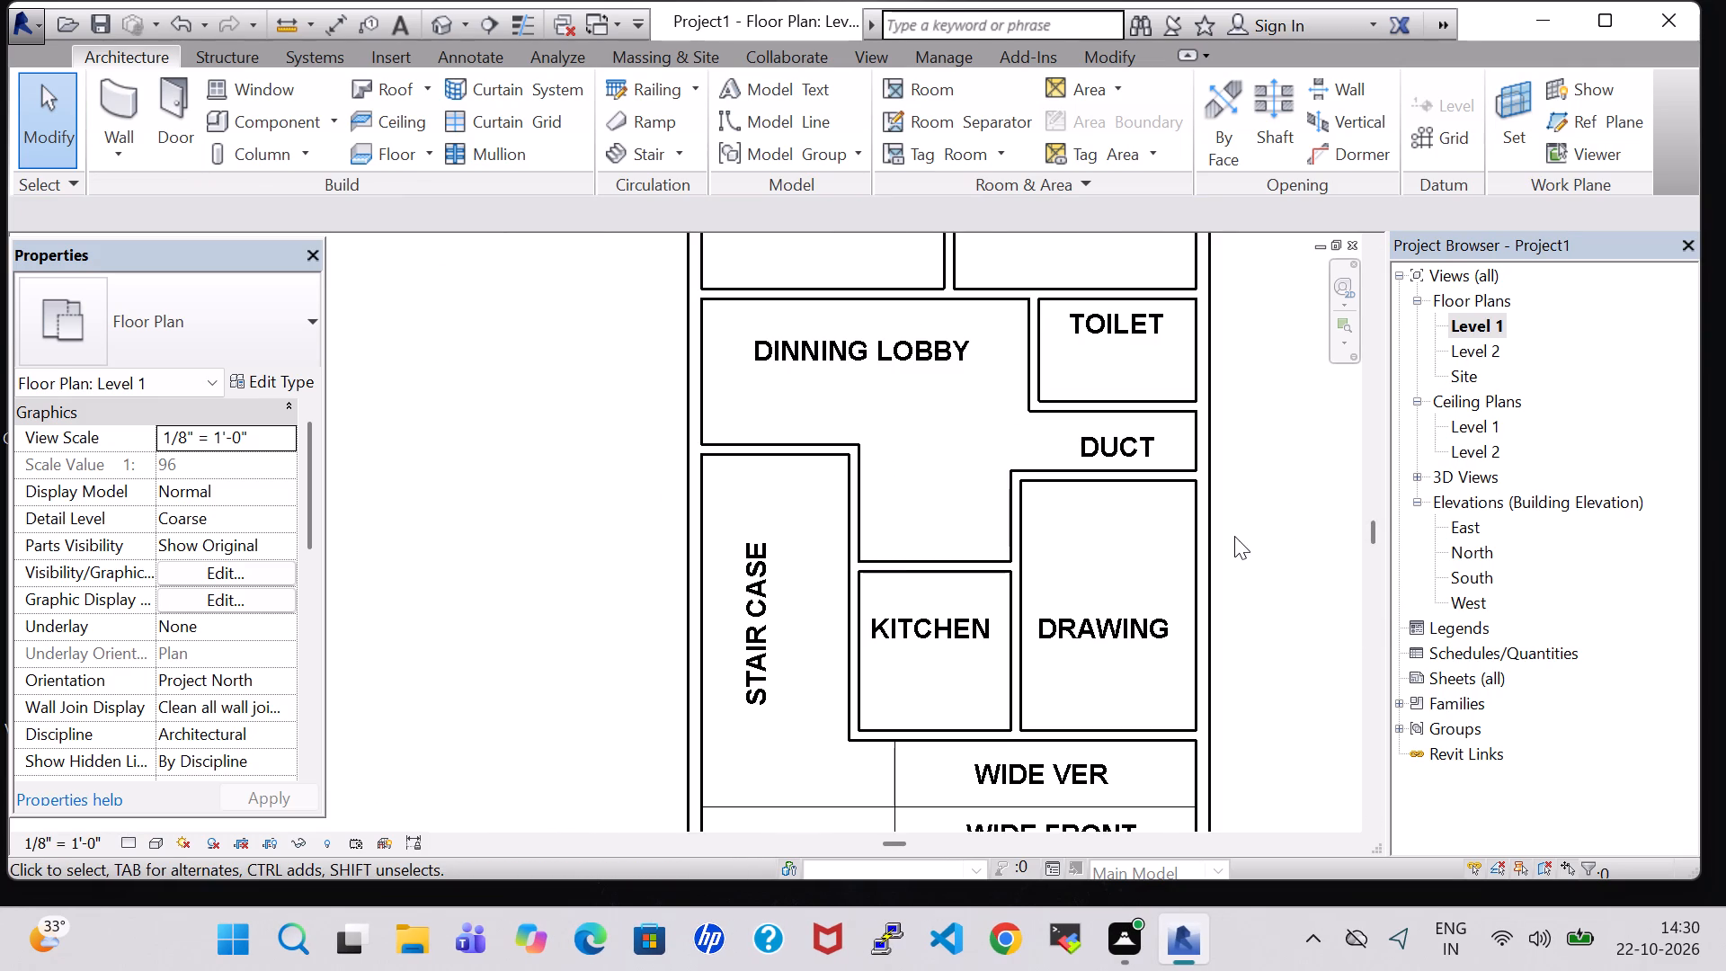
{"action": "middle_click_drag", "start_coordinate": [1234, 536], "coordinate": [1040, 536]}
{"action": "scroll", "coordinate": [1040, 536], "scroll_direction": "down", "scroll_amount": 2}
{"action": "middle_click", "coordinate": [1145, 590]}
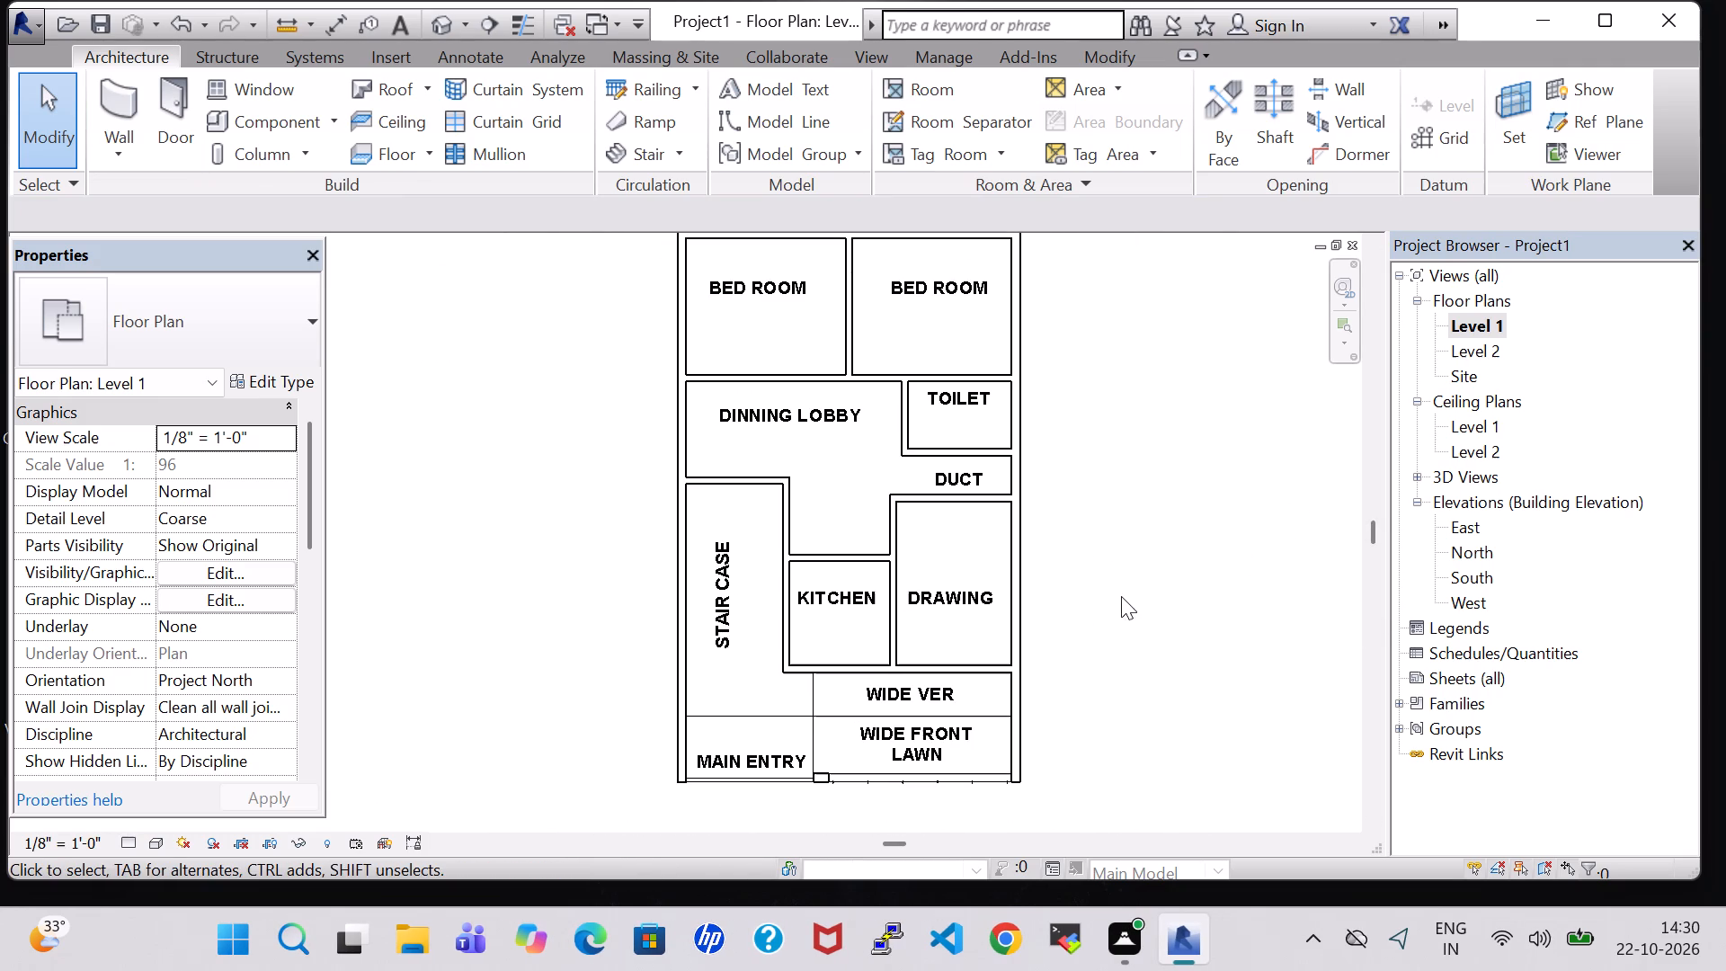
{"action": "middle_click_drag", "start_coordinate": [1122, 502], "coordinate": [1108, 548]}
{"action": "scroll", "coordinate": [1108, 548], "scroll_direction": "down", "scroll_amount": 2}
{"action": "middle_click_drag", "start_coordinate": [1135, 477], "coordinate": [1081, 488]}
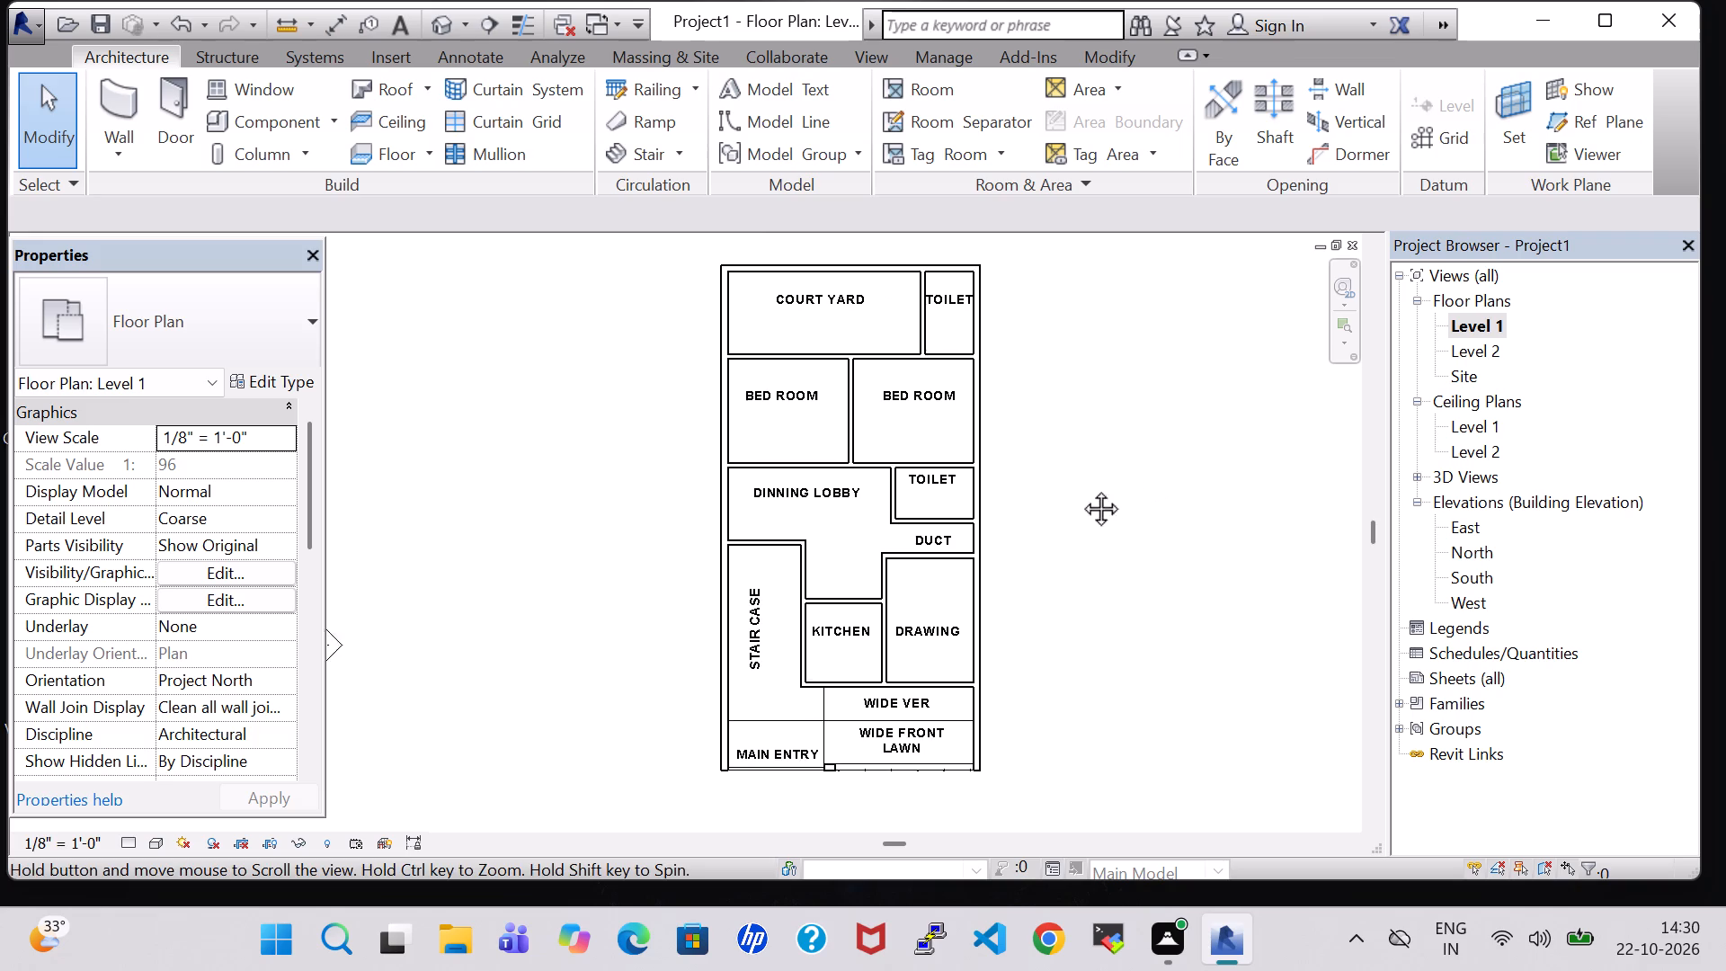
Place a Single-Flush 32" x 84" door in the court yard toilet's south wall, about 1' 11" from its west wall, swinging into the toilet.
{"action": "middle_click_drag", "start_coordinate": [1081, 488], "coordinate": [1054, 494]}
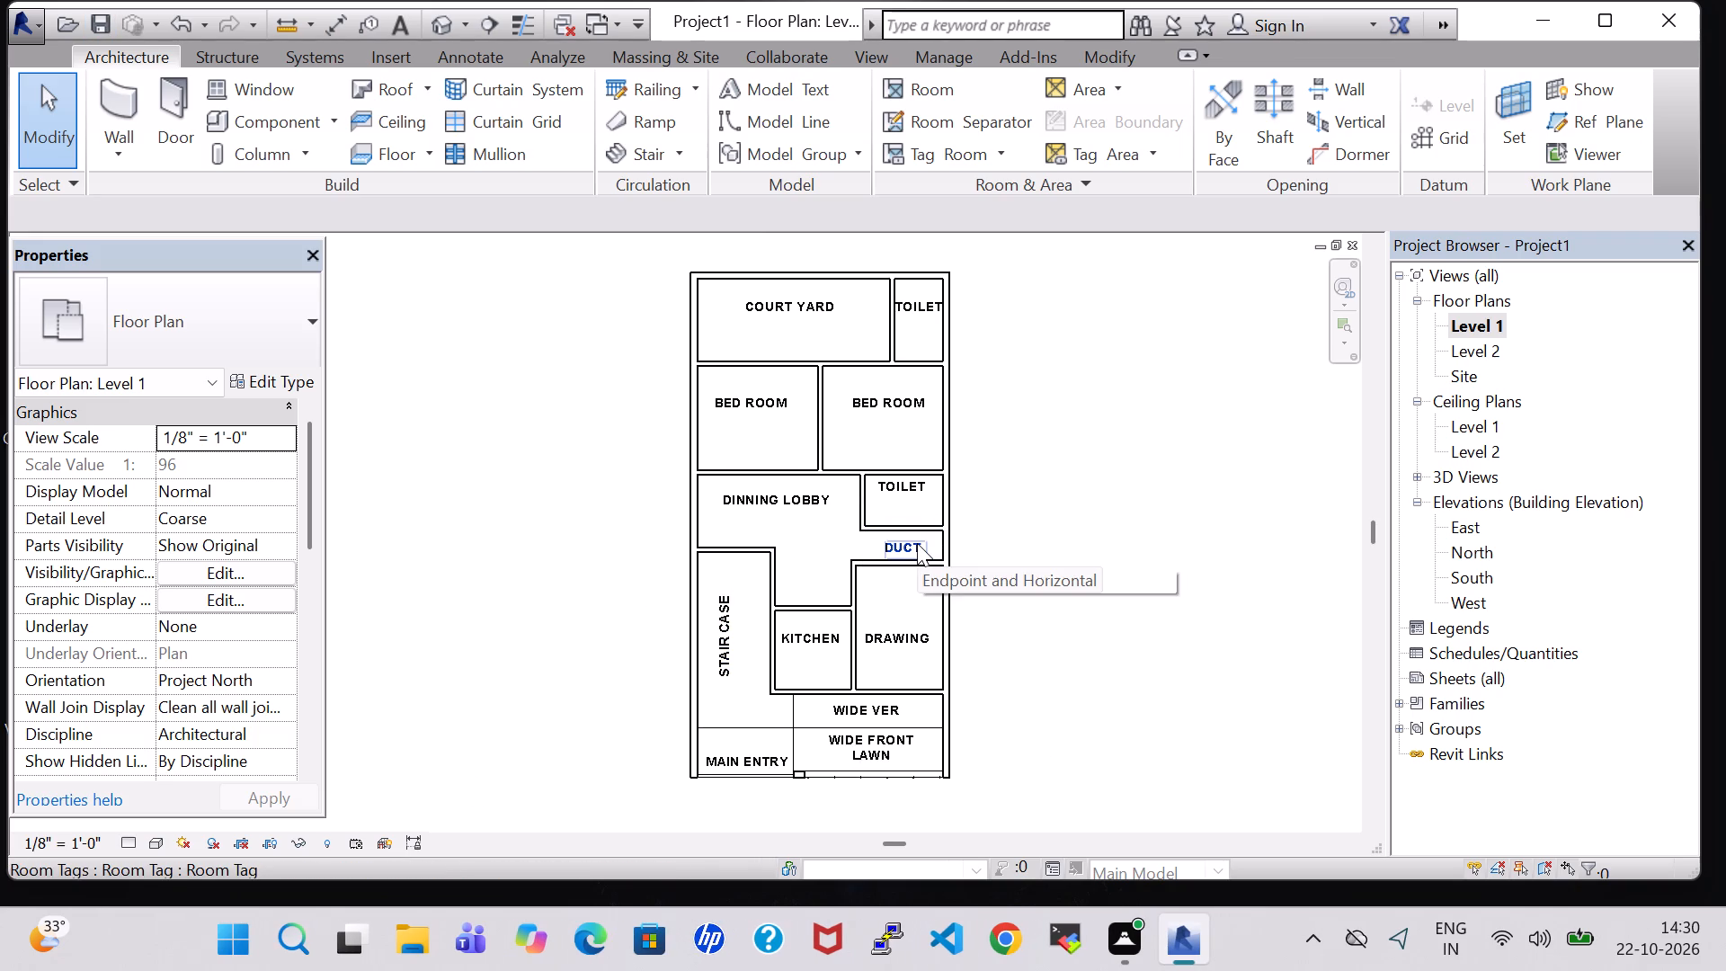
{"action": "left_click", "coordinate": [1036, 496]}
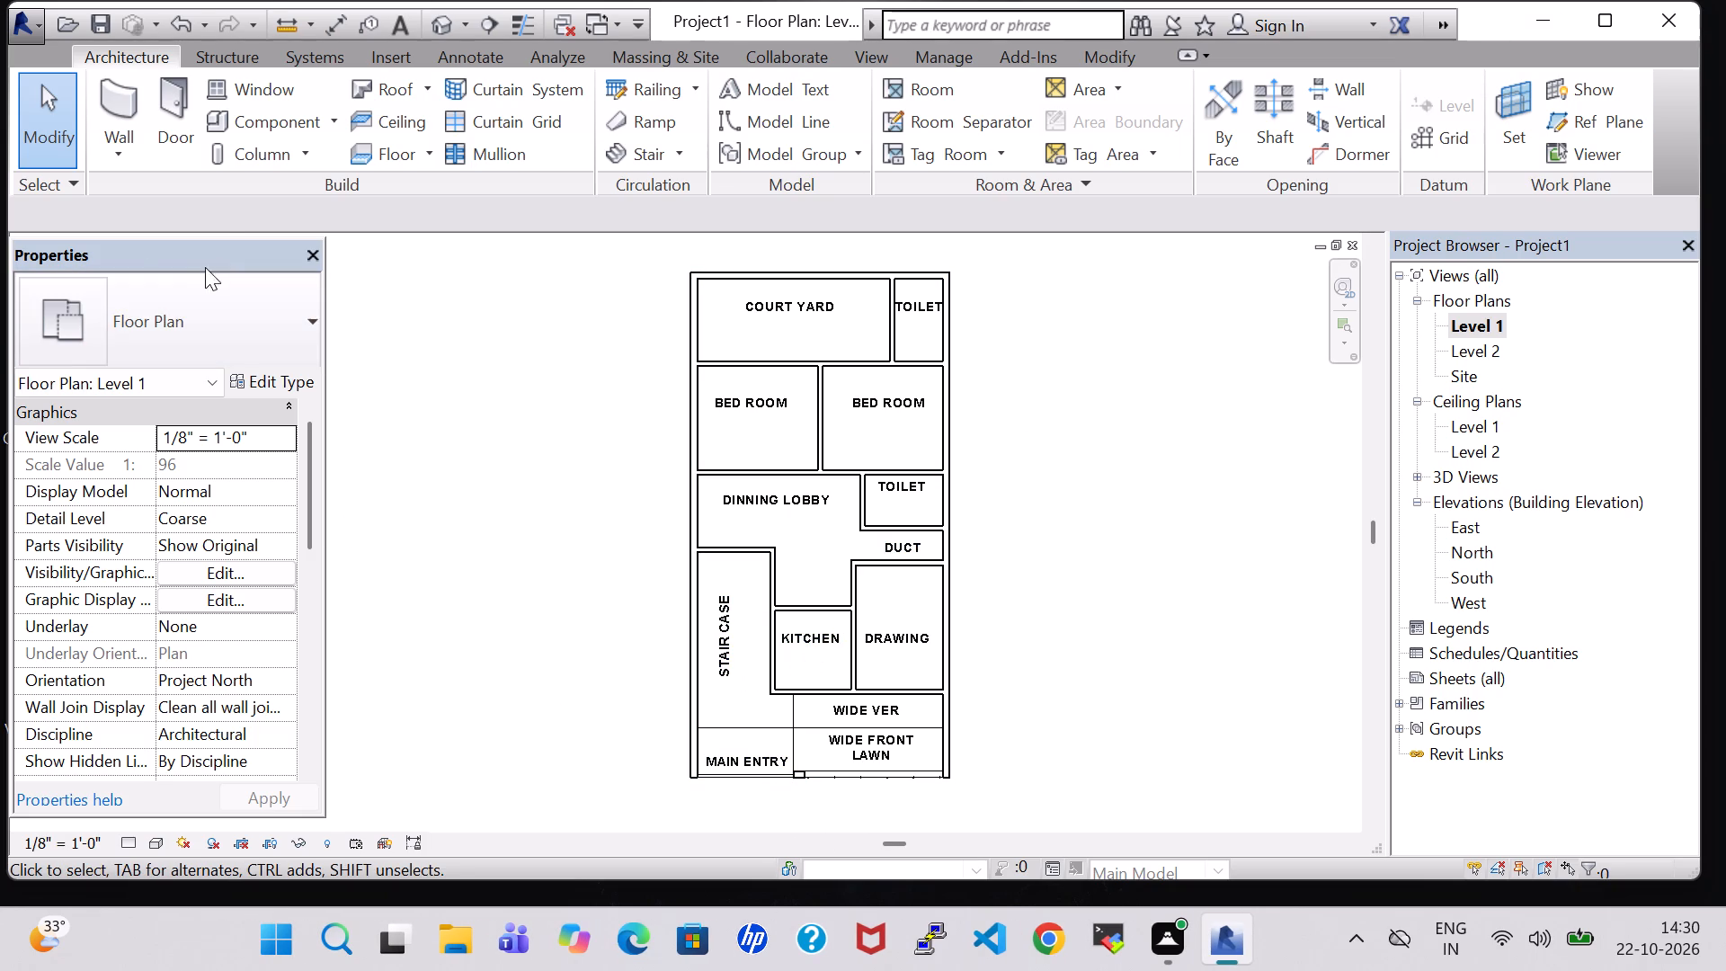
{"action": "left_click", "coordinate": [172, 129]}
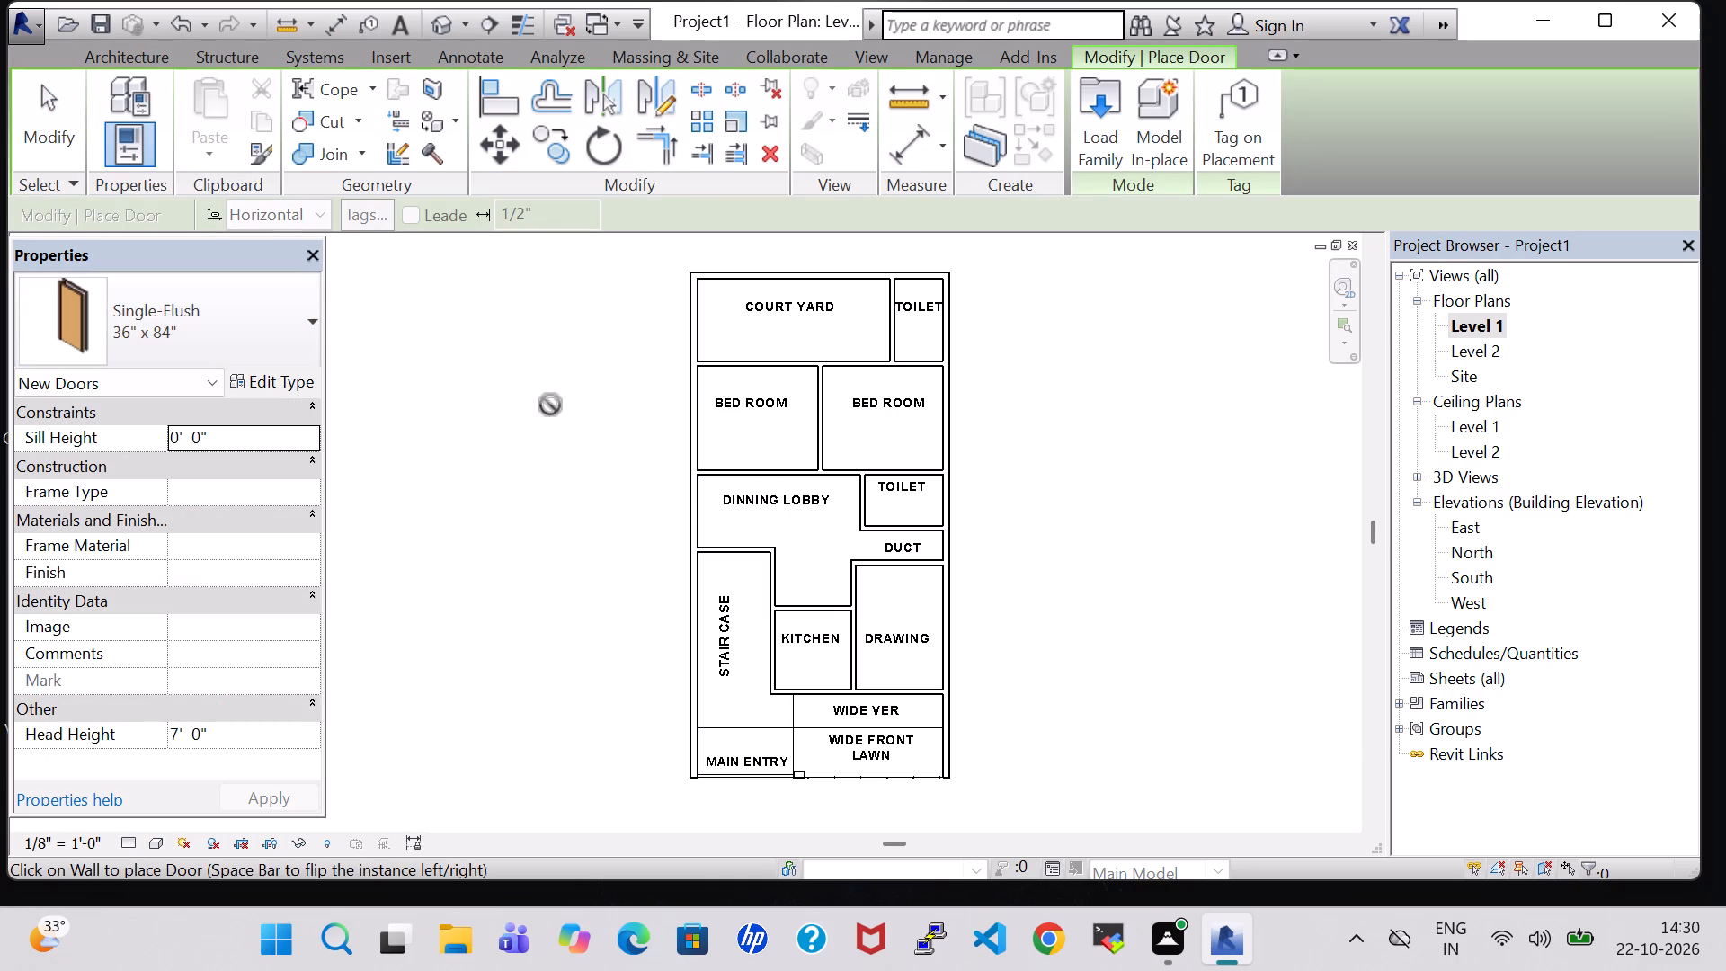
{"action": "left_click", "coordinate": [295, 347]}
{"action": "scroll", "coordinate": [239, 501], "scroll_direction": "up", "scroll_amount": 8}
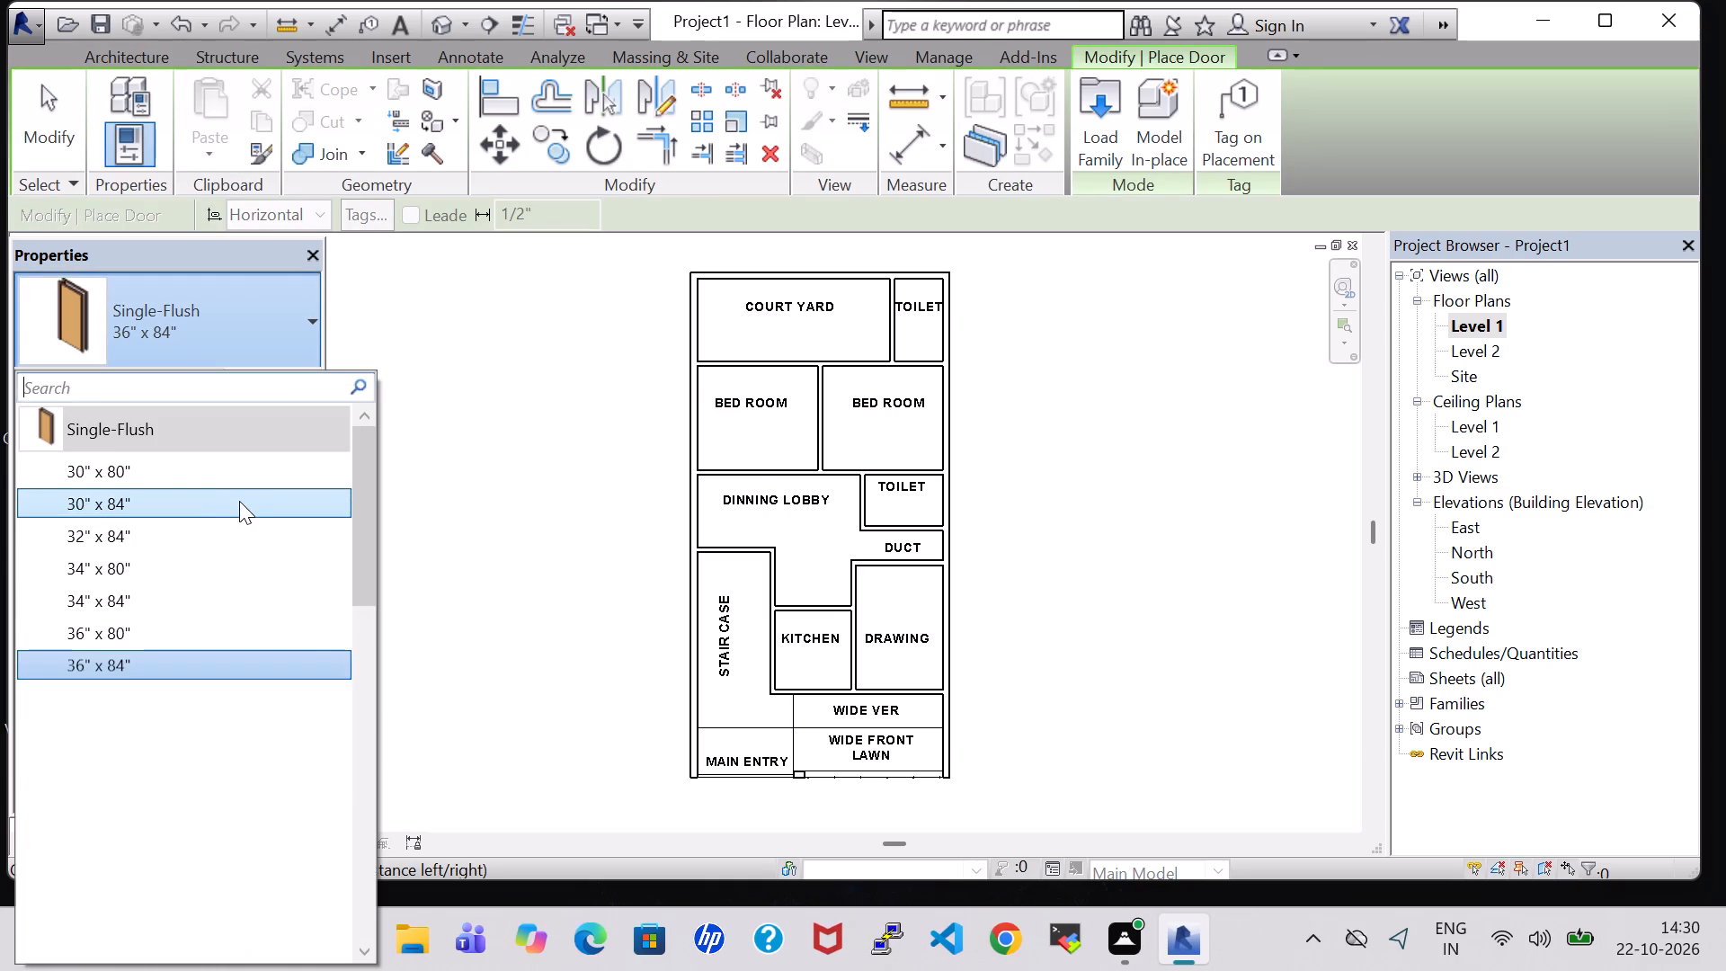
{"action": "left_click", "coordinate": [139, 475]}
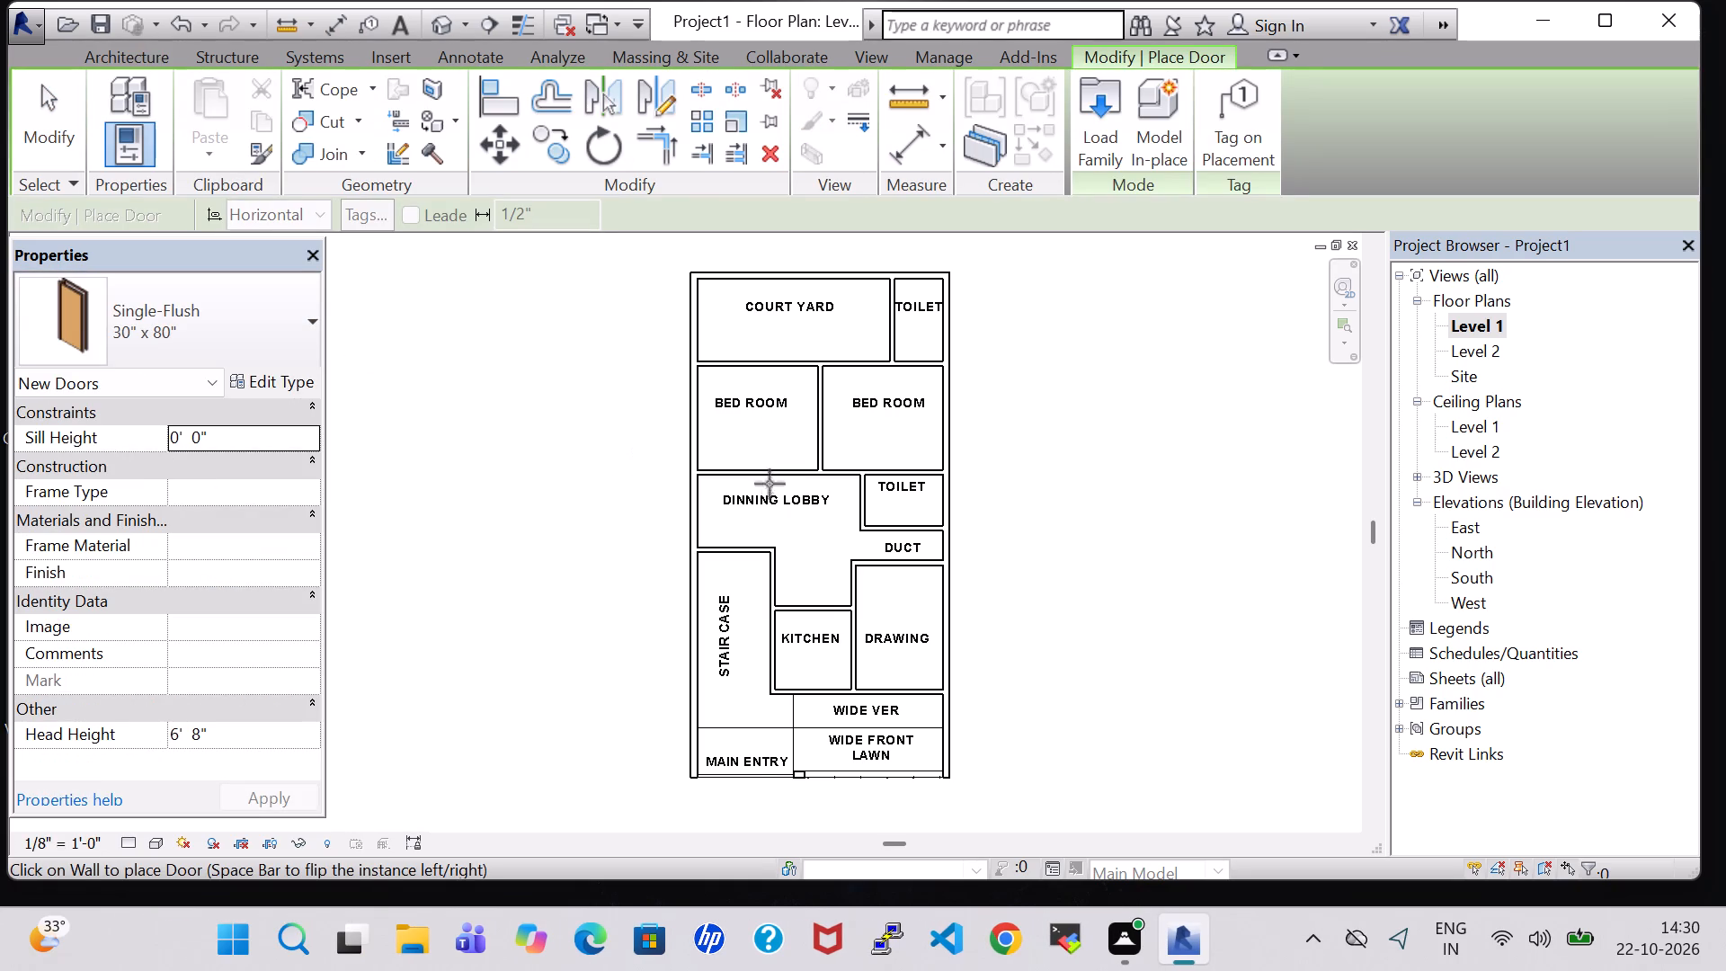
{"action": "left_click", "coordinate": [250, 331]}
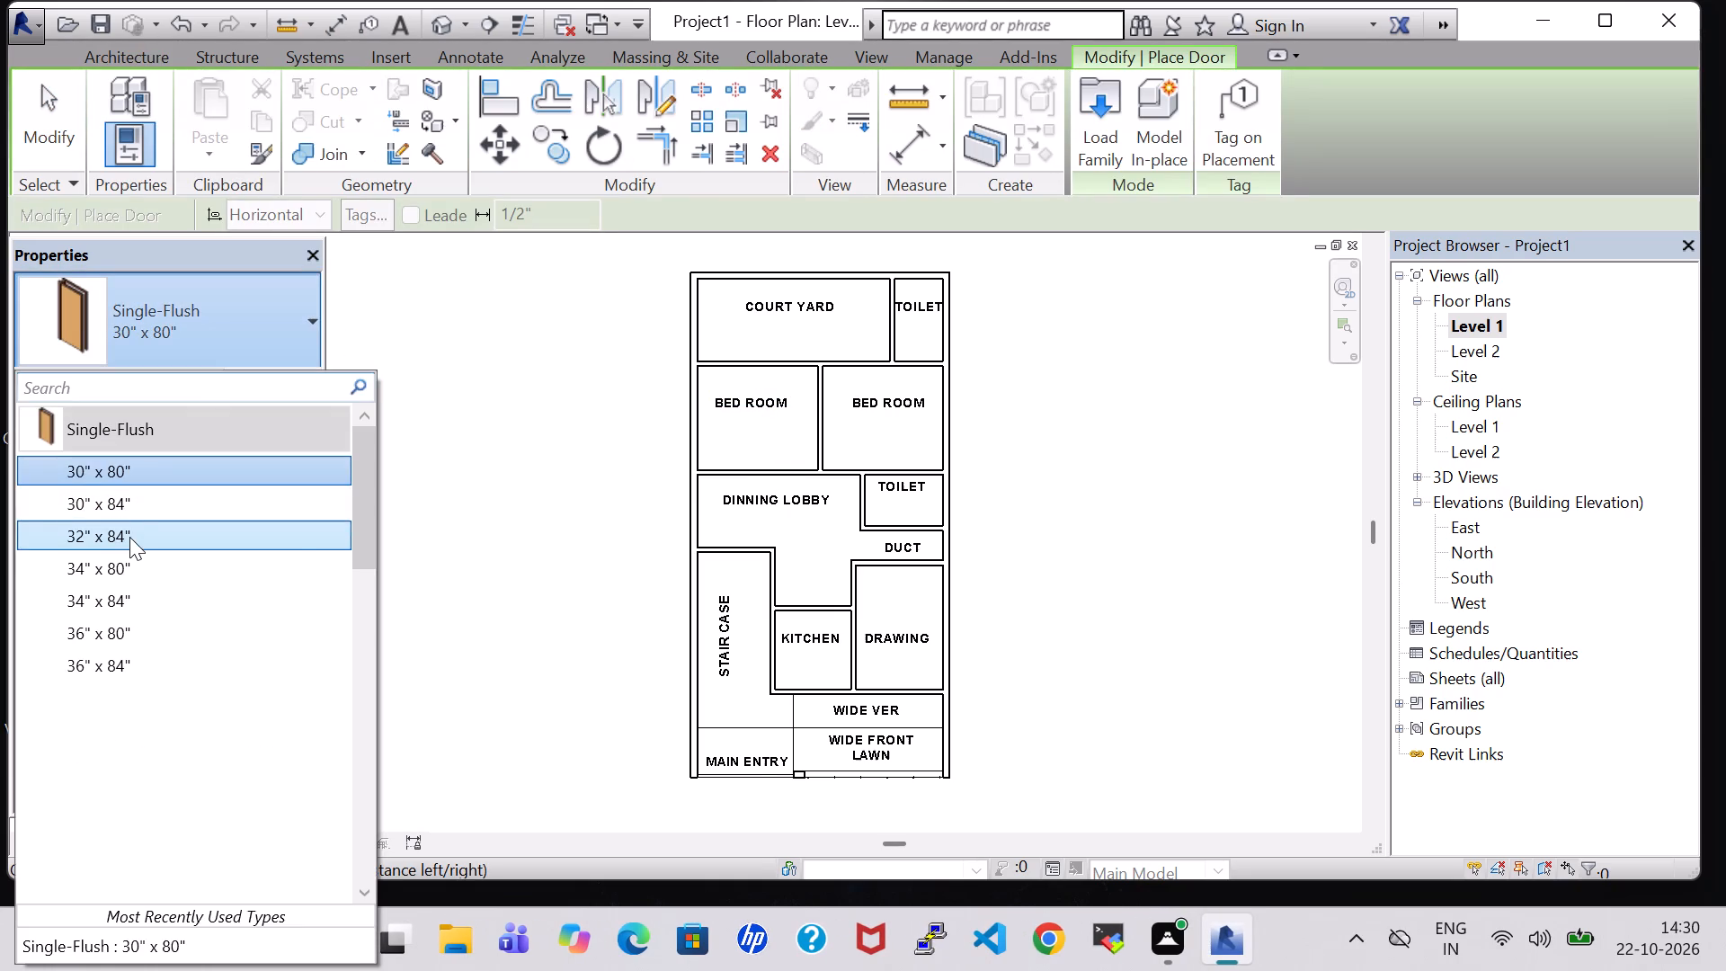
{"action": "left_click", "coordinate": [129, 537]}
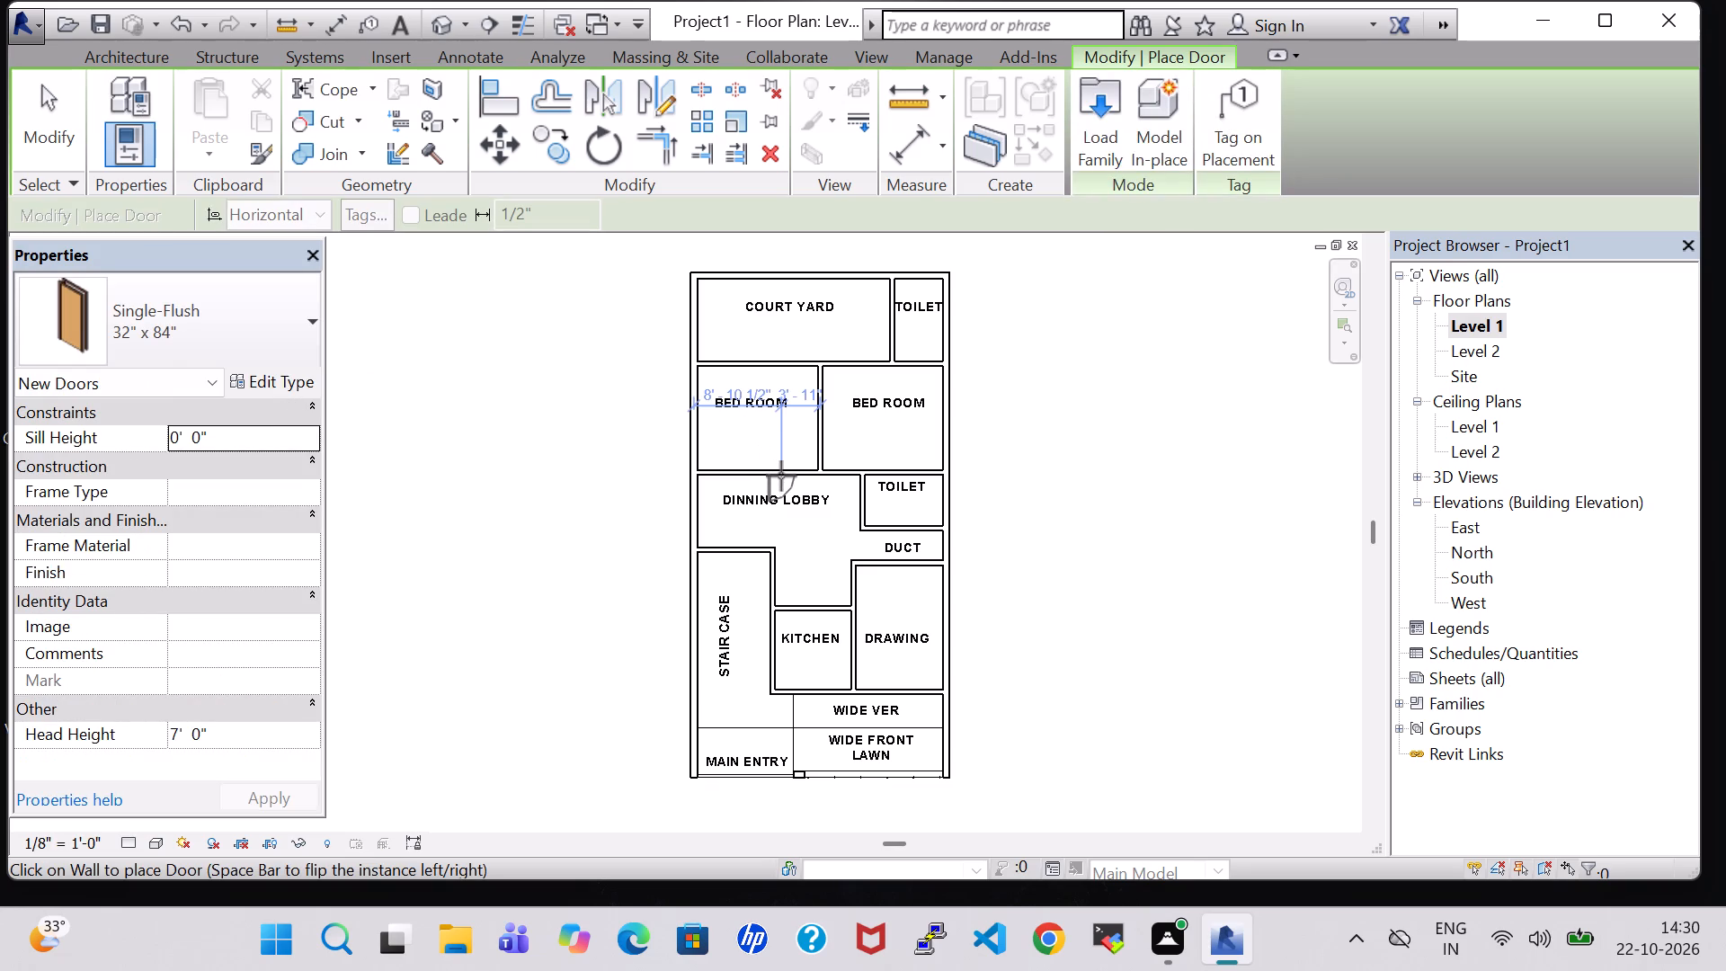
{"action": "scroll", "coordinate": [781, 476], "scroll_direction": "up", "scroll_amount": 3}
{"action": "middle_click_drag", "start_coordinate": [967, 409], "coordinate": [911, 542]}
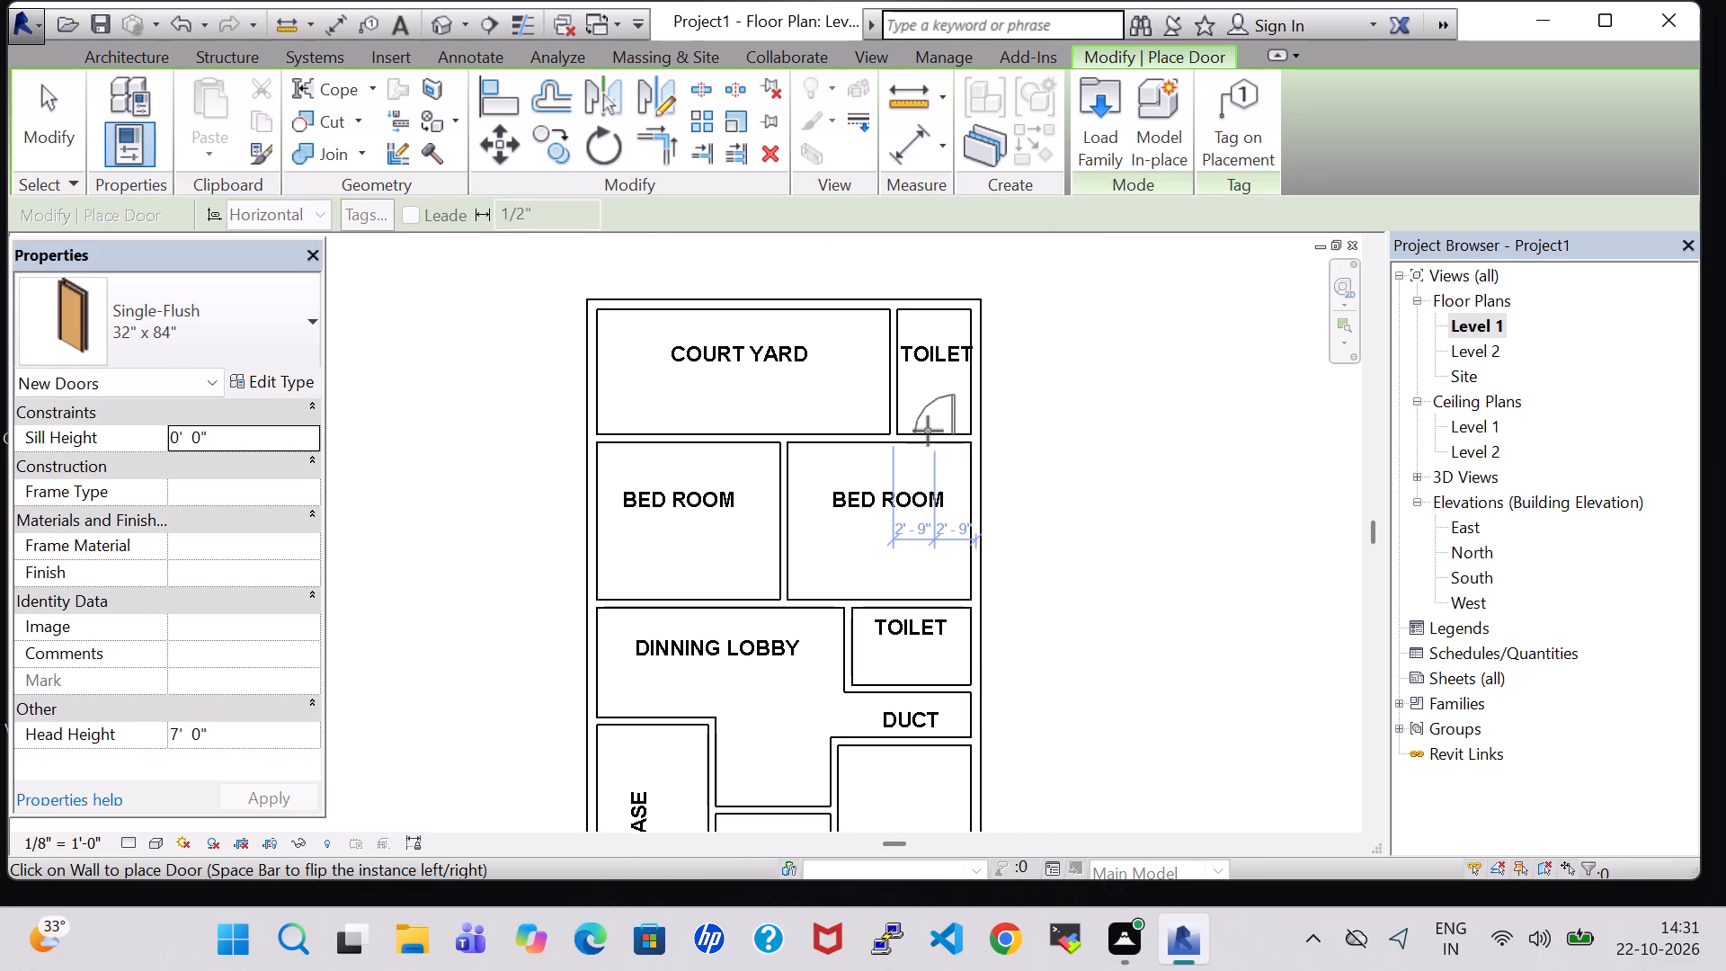
{"action": "key", "text": "space"}
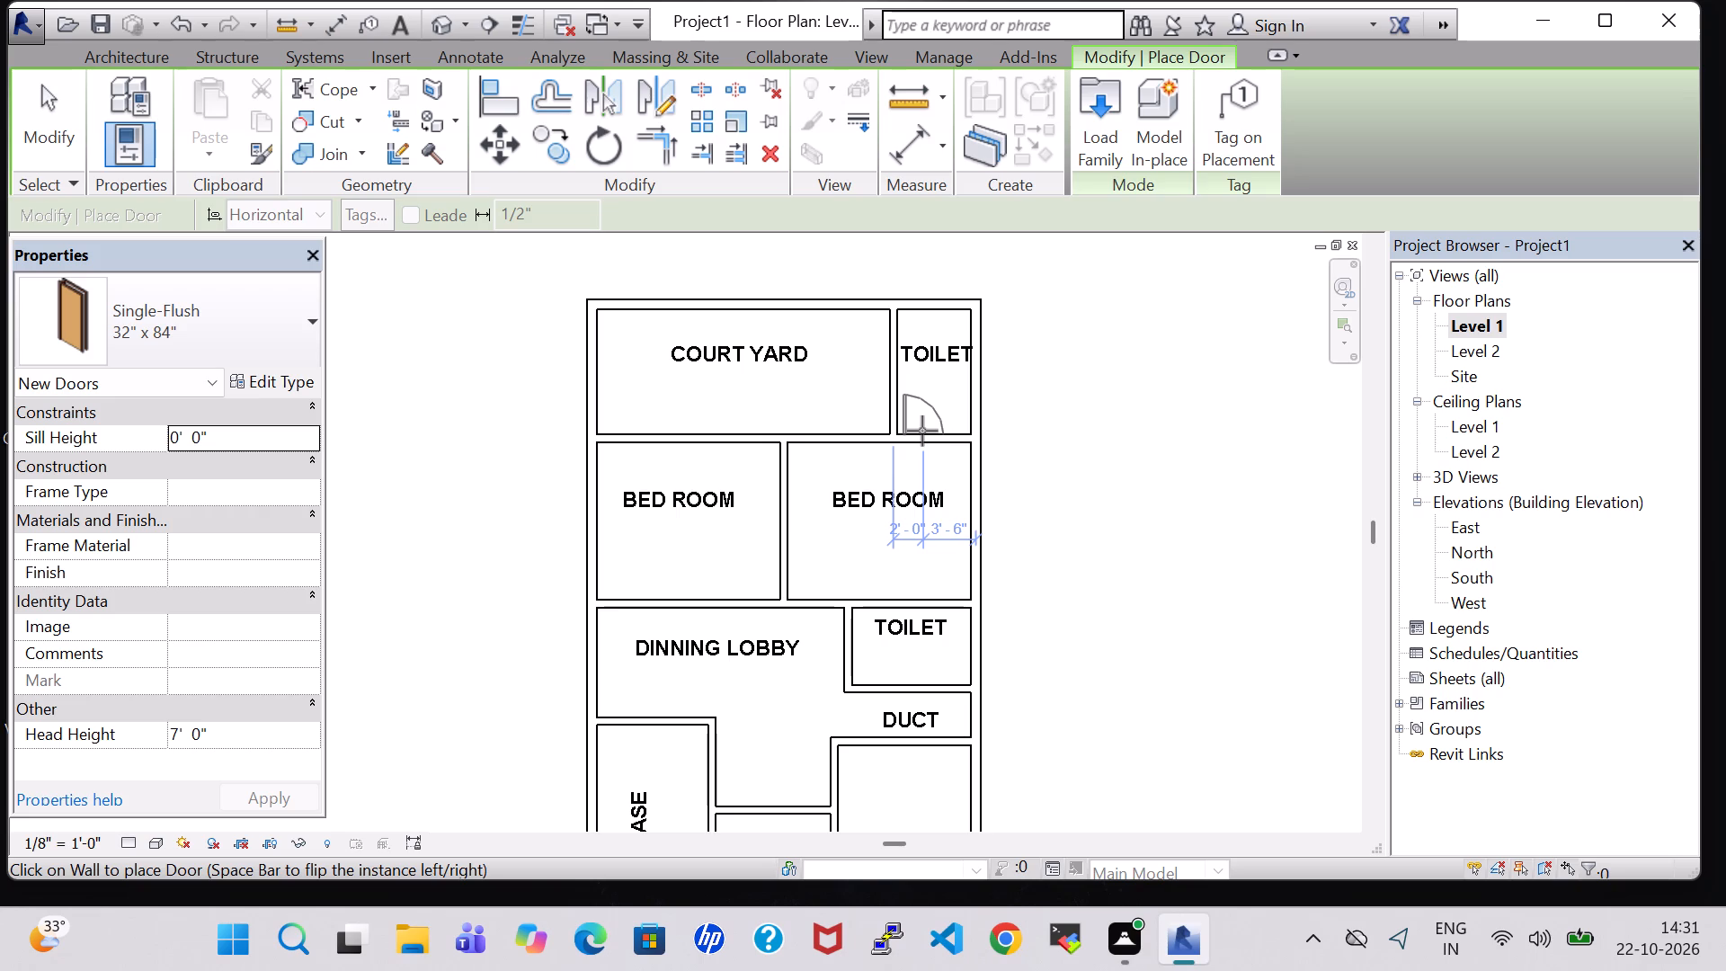
{"action": "left_click", "coordinate": [922, 431]}
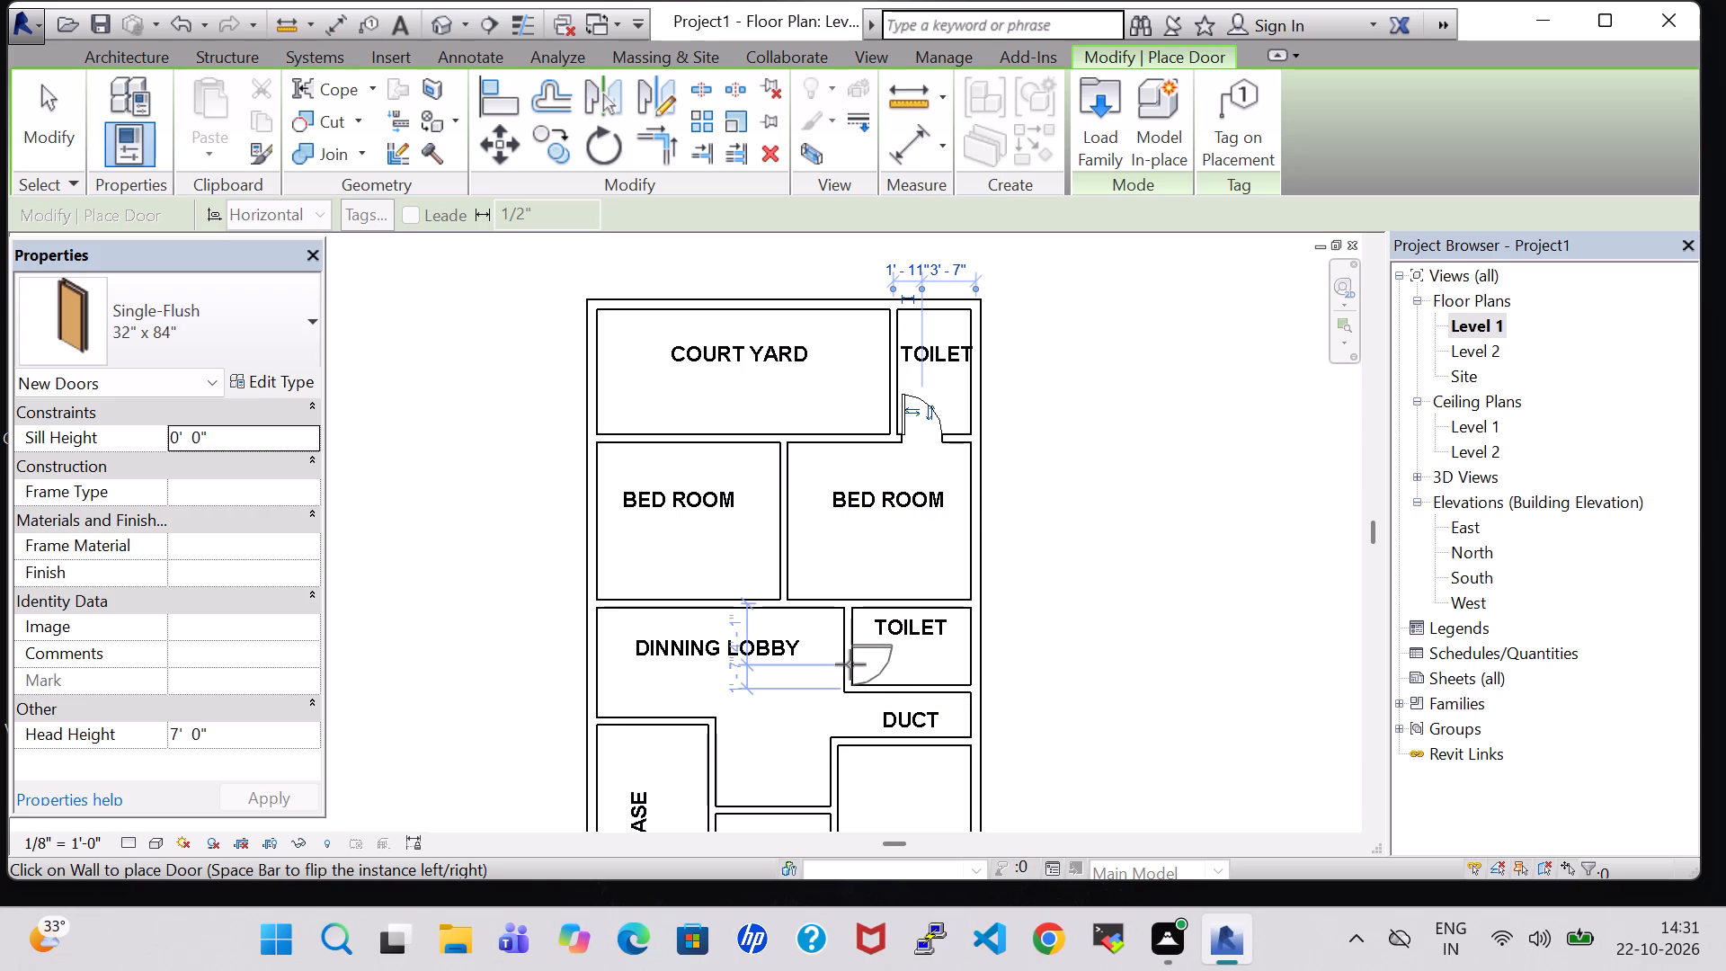
Place a Single-Flush 32" x 84" door in the west wall of the toilet beside the dinning lobby, hinged south and swinging into the toilet.
{"action": "key", "text": "space"}
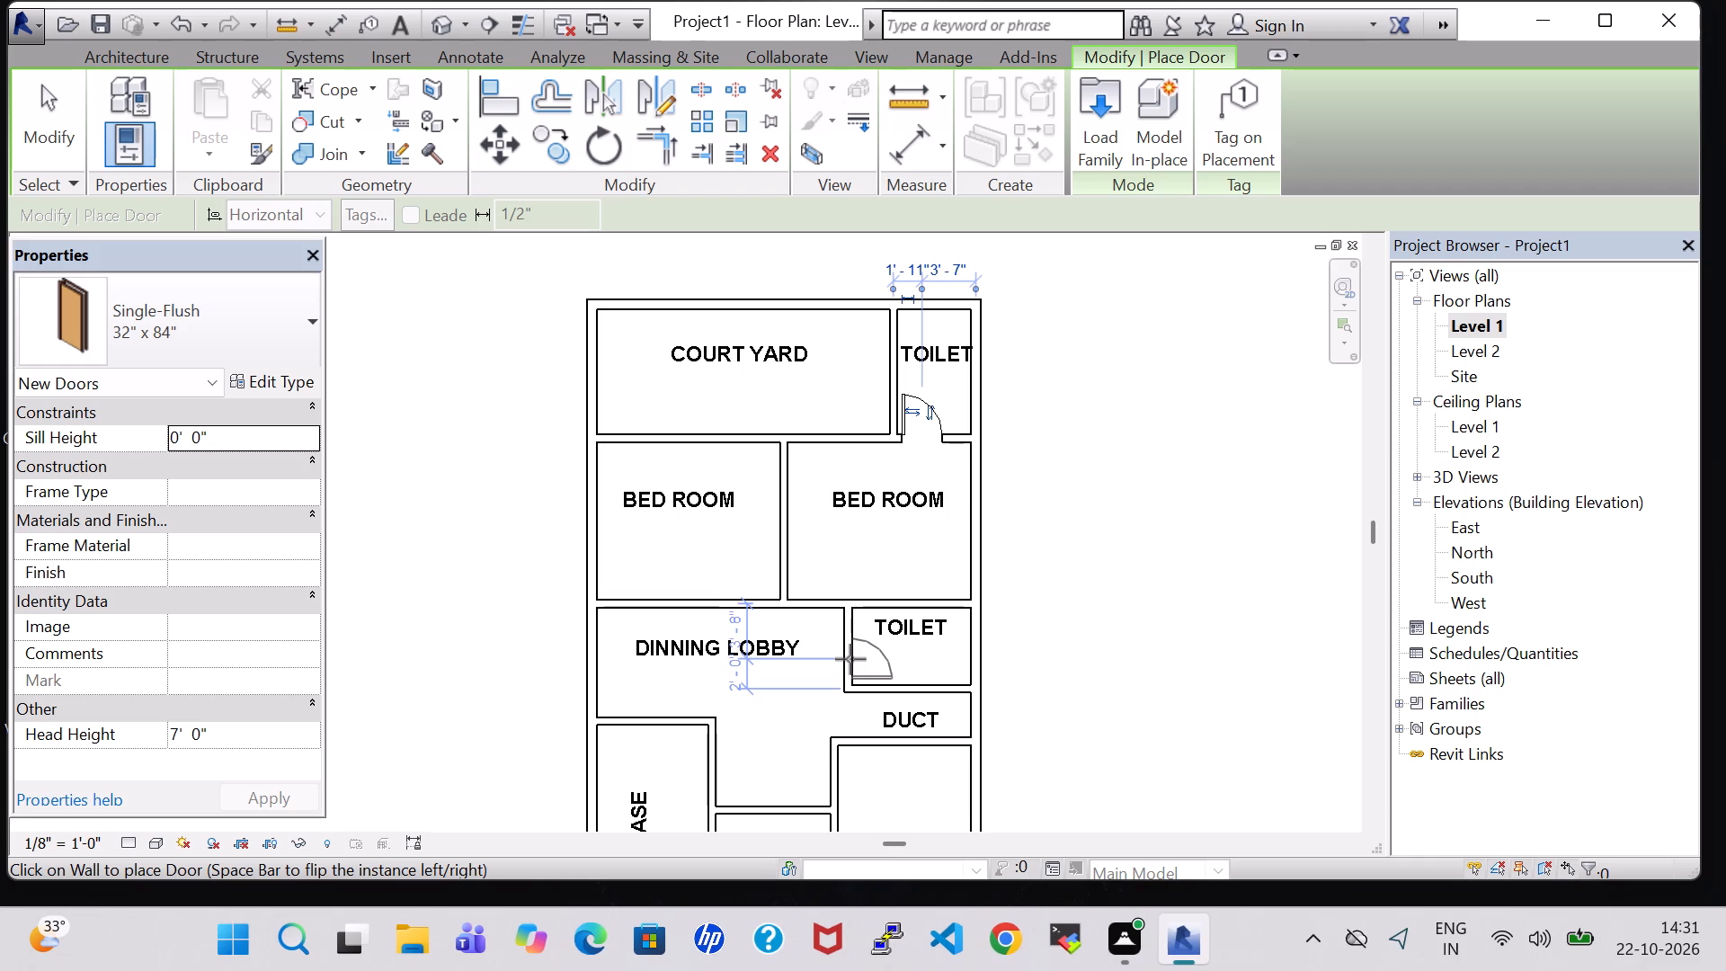
{"action": "left_click", "coordinate": [850, 659]}
{"action": "key", "text": "Escape"}
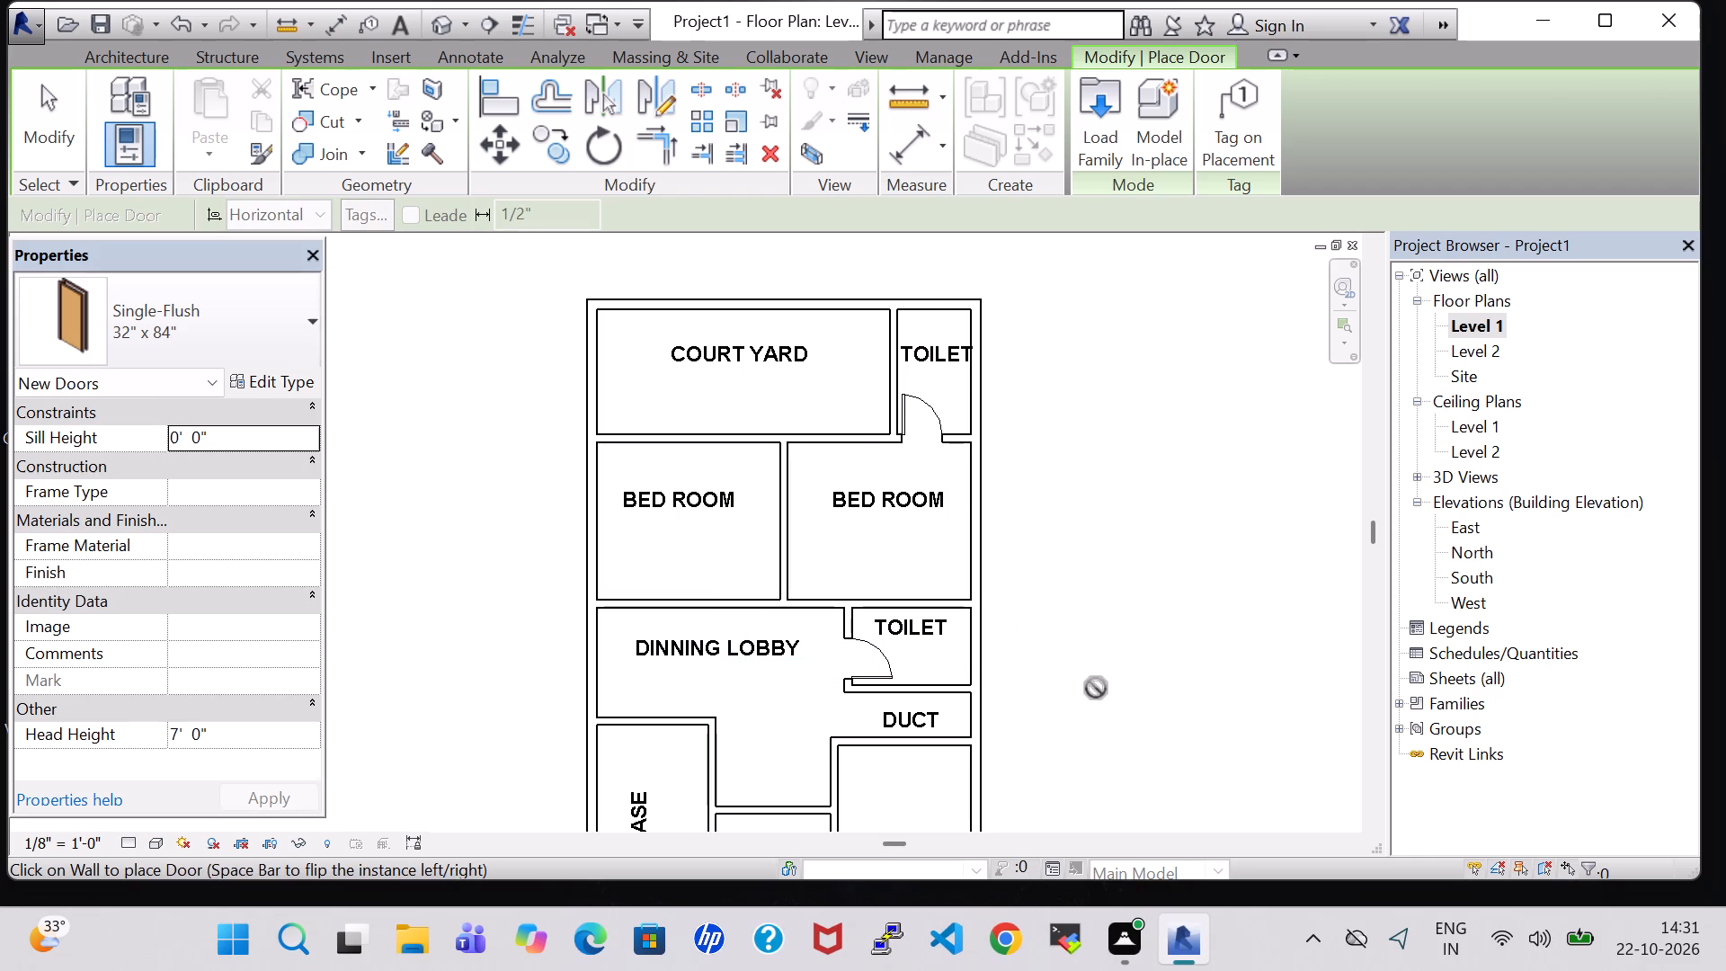
{"action": "key", "text": "Escape"}
Examine the type properties of the door in the court yard toilet.
{"action": "left_click", "coordinate": [919, 414]}
{"action": "left_click", "coordinate": [262, 376]}
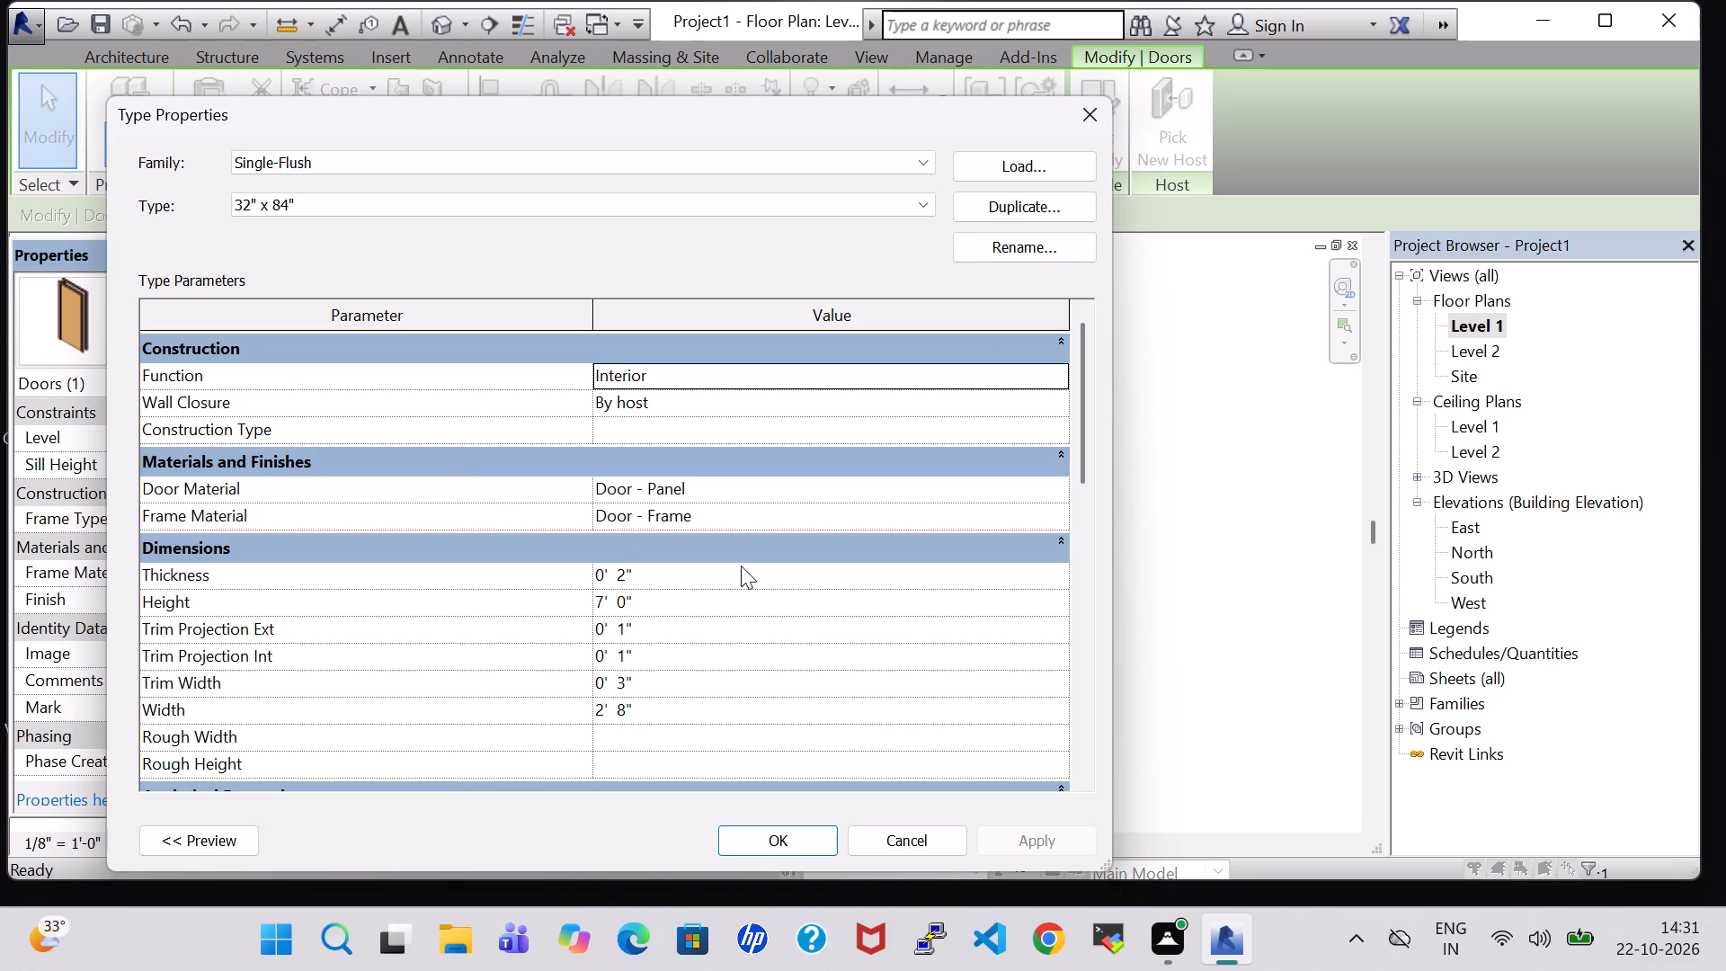
{"action": "left_click", "coordinate": [1081, 108]}
Look over the floor plan from the court yard to the main entry to check the toilet doors and the remaining rooms.
{"action": "middle_click_drag", "start_coordinate": [1152, 654], "coordinate": [1143, 548]}
{"action": "middle_click_drag", "start_coordinate": [1144, 540], "coordinate": [1148, 531]}
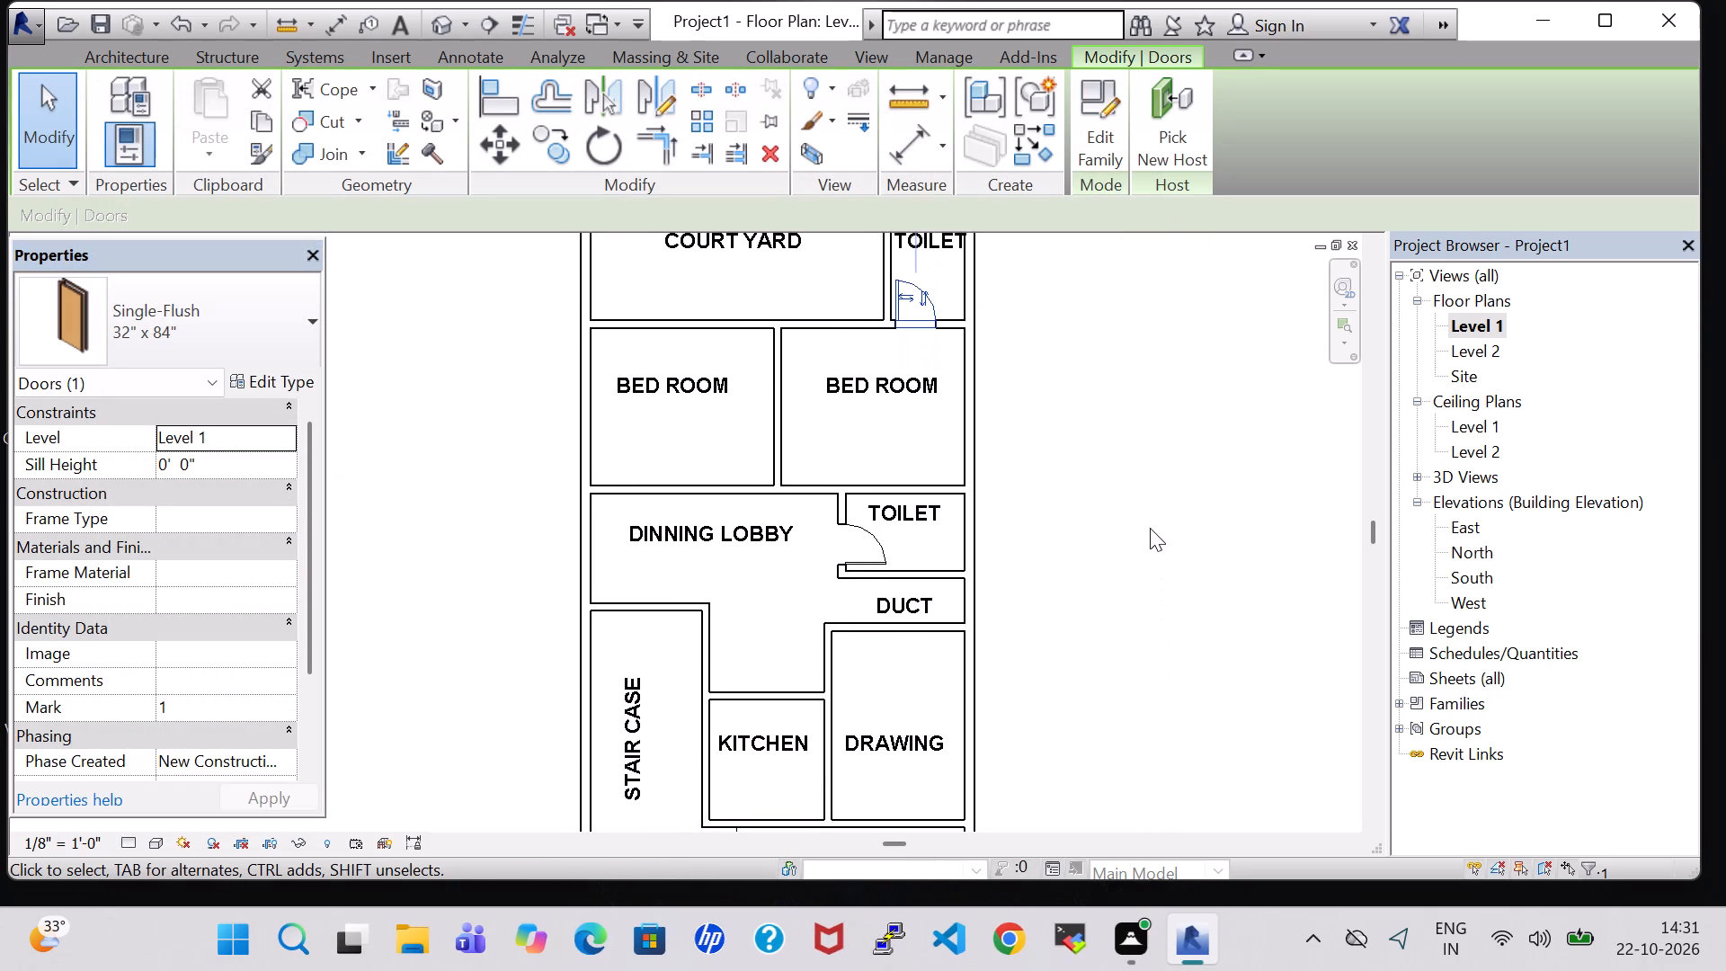
{"action": "middle_click", "coordinate": [1150, 528]}
{"action": "middle_click_drag", "start_coordinate": [1150, 528], "coordinate": [1135, 561]}
{"action": "middle_click_drag", "start_coordinate": [1132, 596], "coordinate": [1132, 639]}
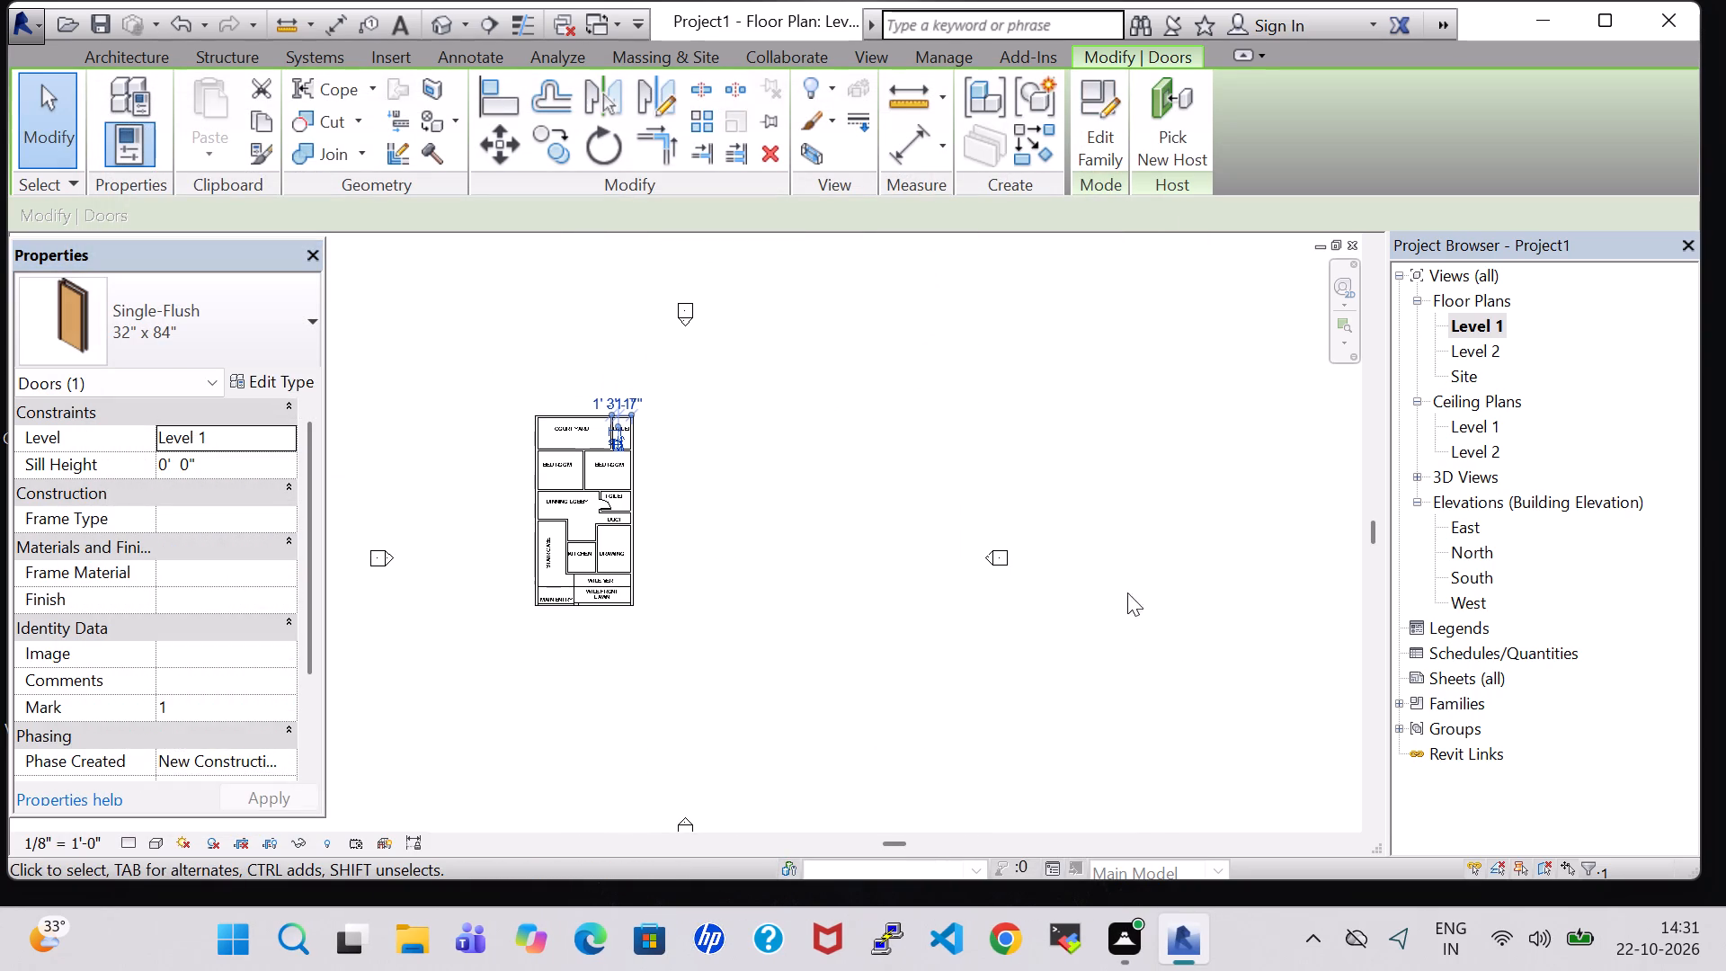
{"action": "scroll", "coordinate": [578, 399], "scroll_direction": "up", "scroll_amount": 10}
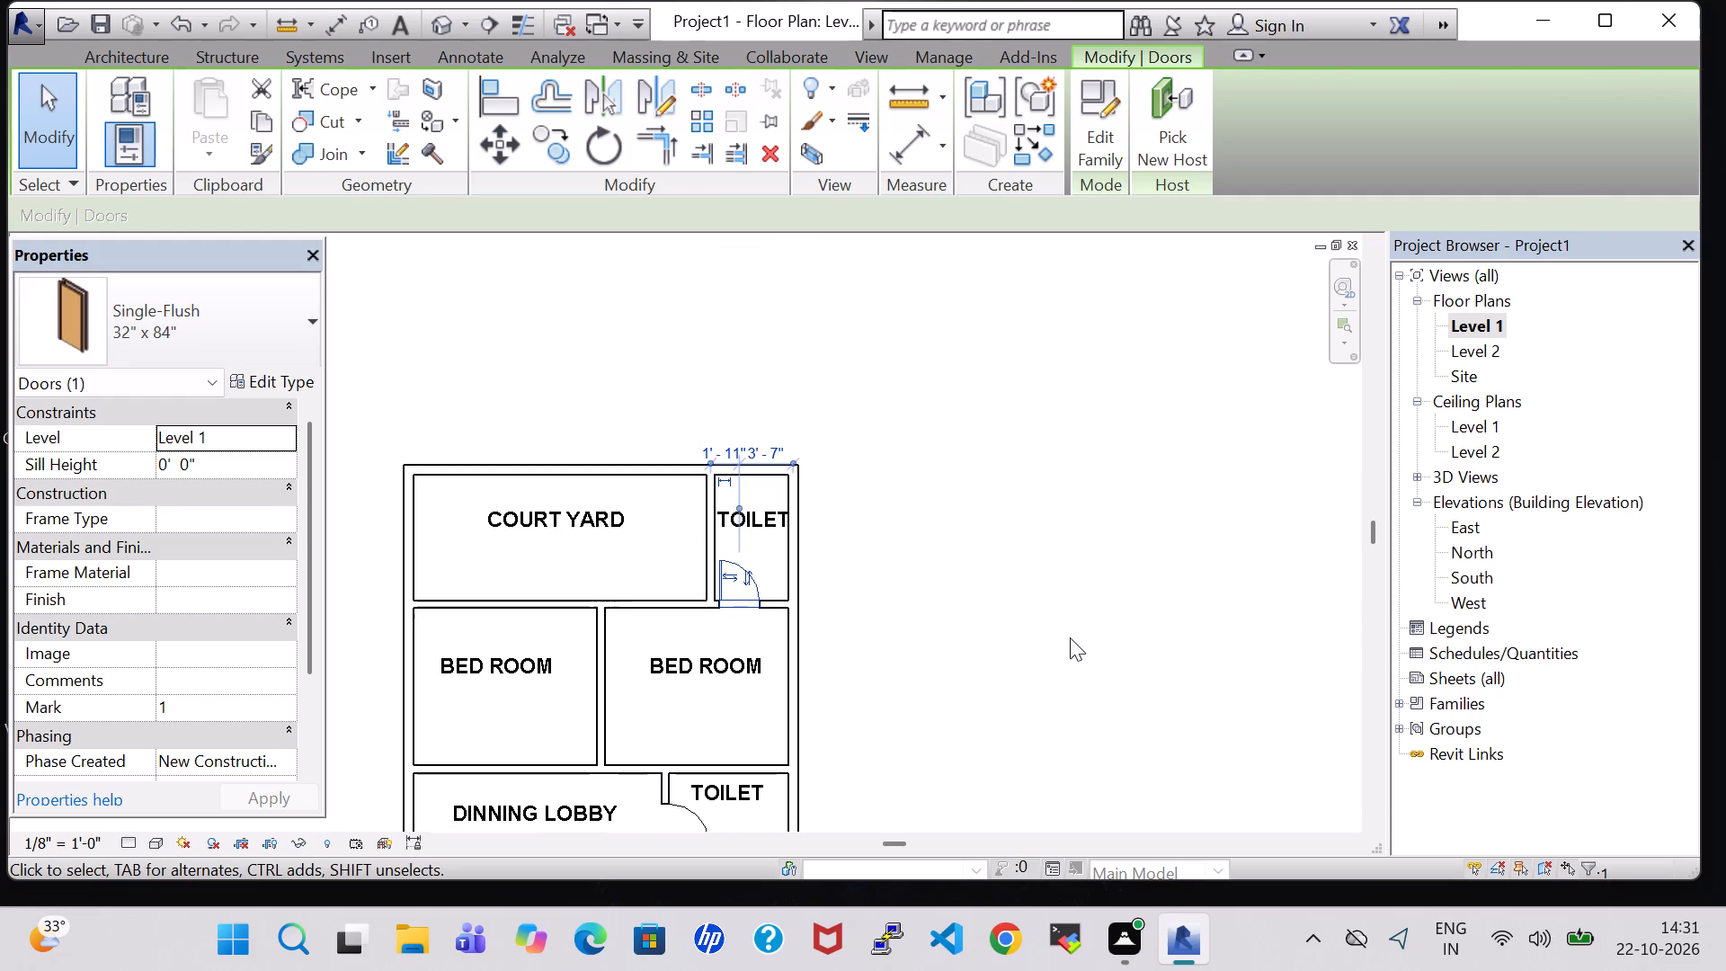
{"action": "left_click", "coordinate": [1070, 637]}
{"action": "middle_click_drag", "start_coordinate": [1006, 571], "coordinate": [1116, 457]}
{"action": "middle_click", "coordinate": [1118, 456]}
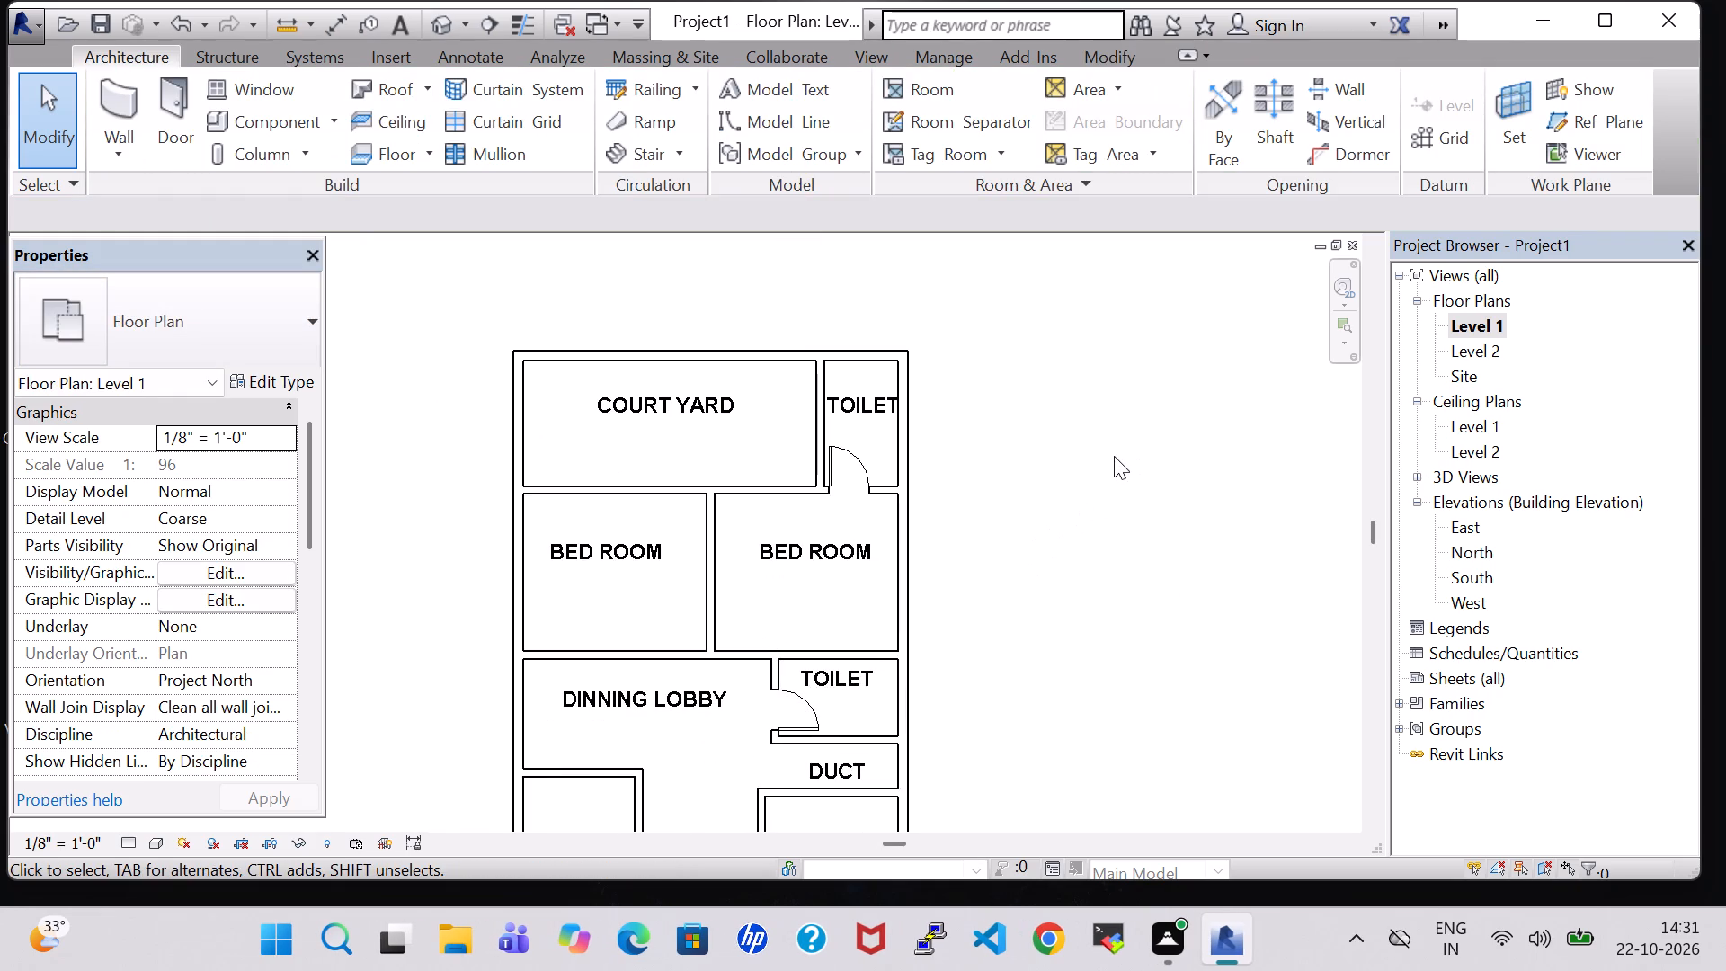
{"action": "middle_click_drag", "start_coordinate": [1114, 456], "coordinate": [1096, 418]}
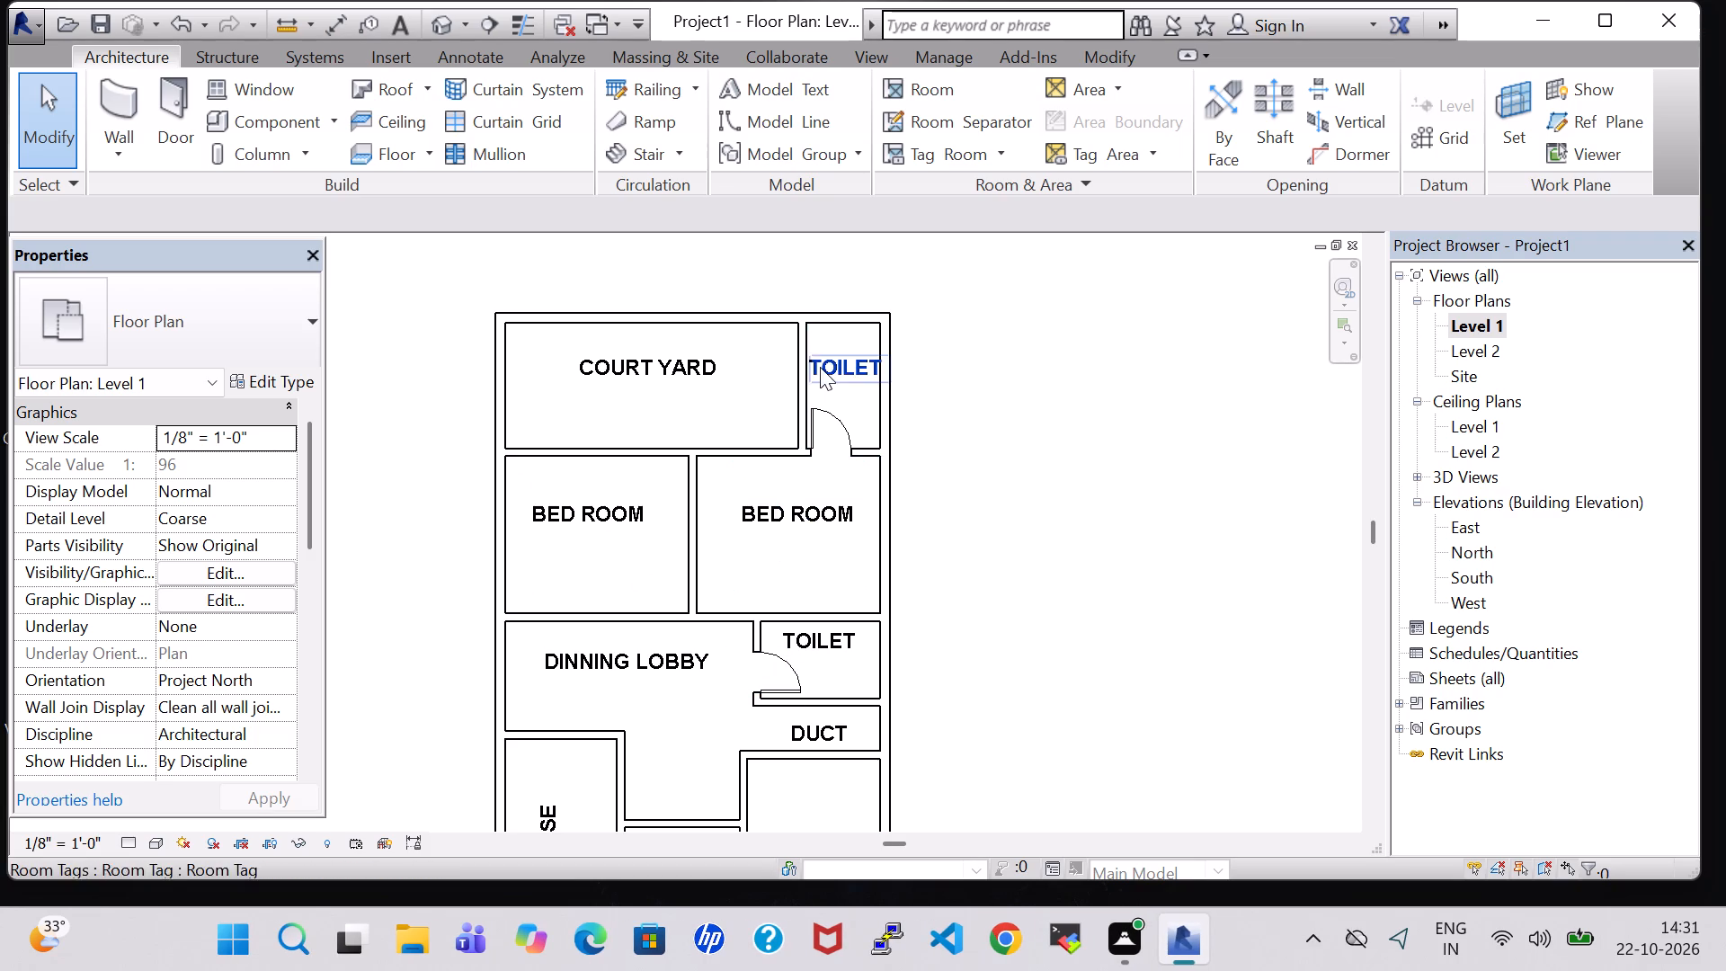
{"action": "middle_click_drag", "start_coordinate": [903, 547], "coordinate": [873, 425]}
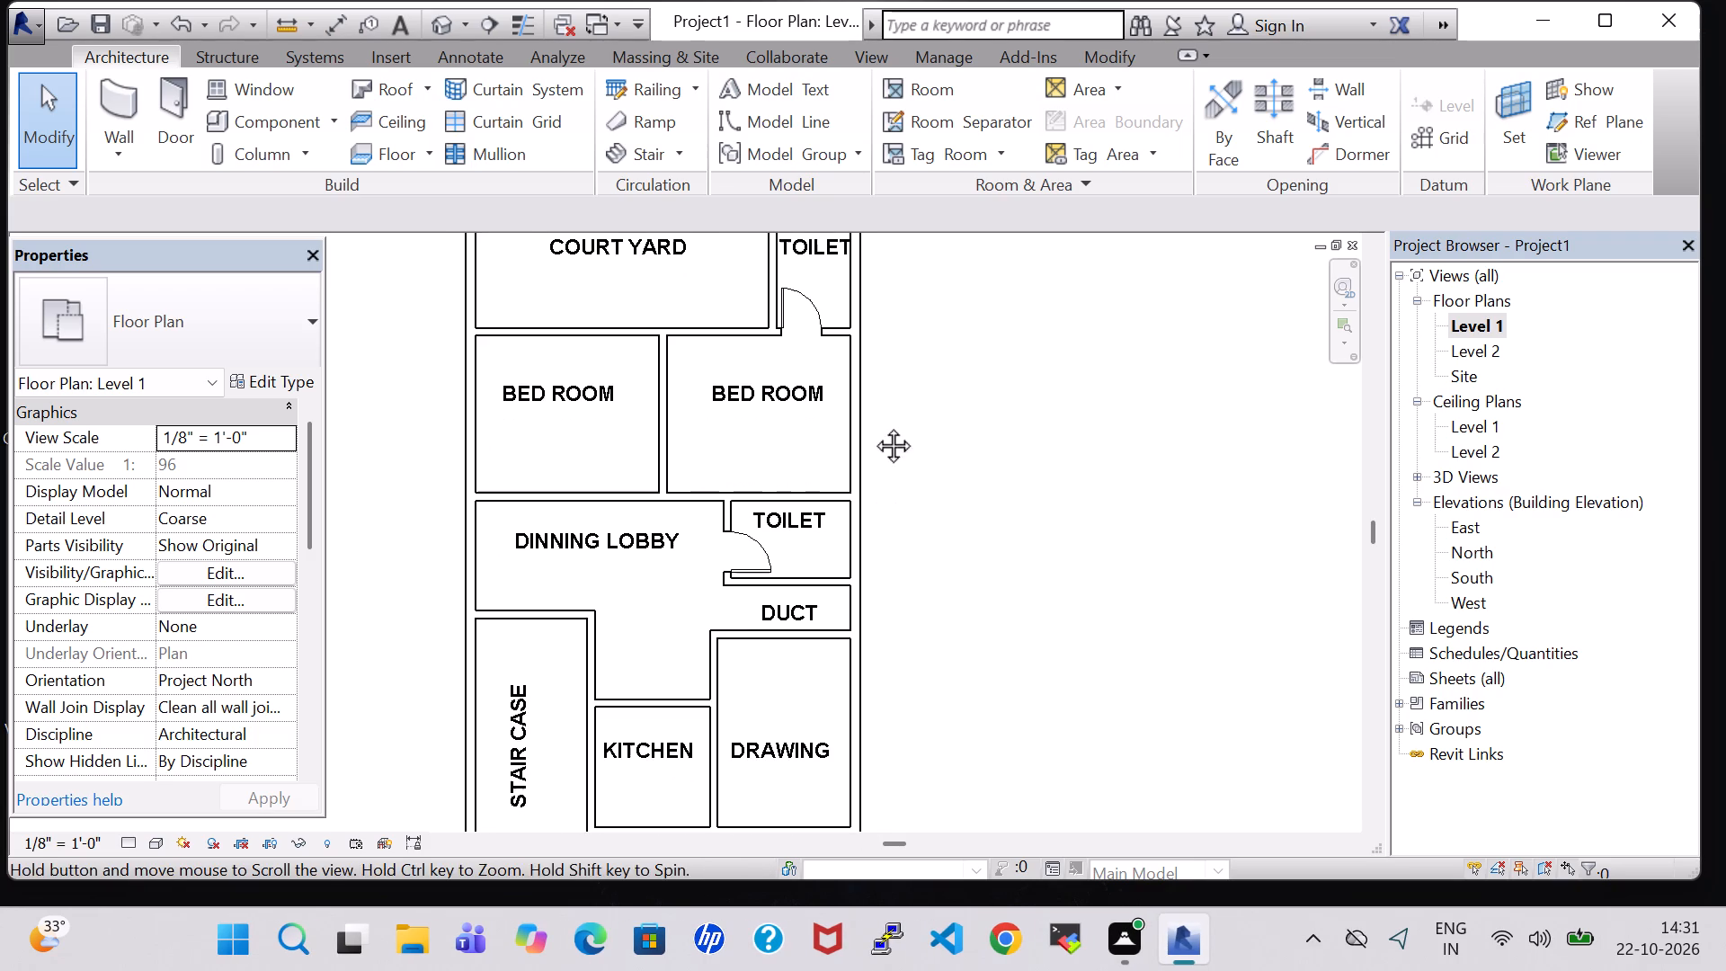
{"action": "middle_click_drag", "start_coordinate": [873, 425], "coordinate": [873, 423]}
{"action": "scroll", "coordinate": [878, 422], "scroll_direction": "down", "scroll_amount": 1}
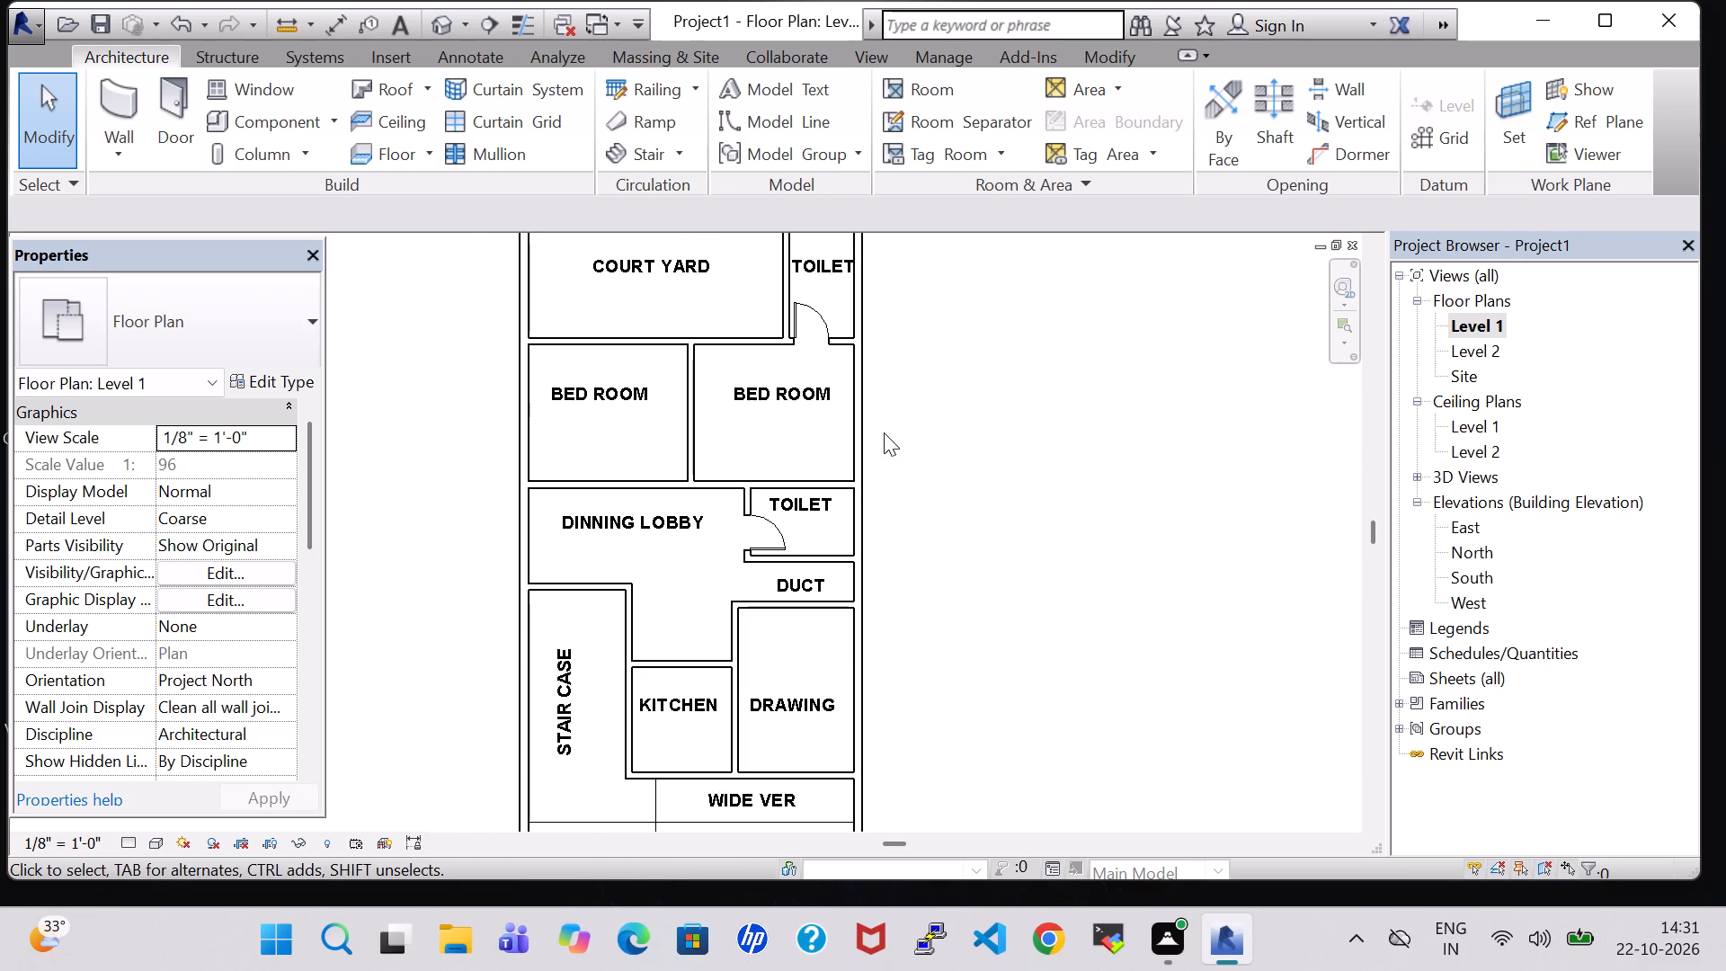
{"action": "middle_click_drag", "start_coordinate": [950, 451], "coordinate": [912, 433]}
{"action": "scroll", "coordinate": [913, 435], "scroll_direction": "down", "scroll_amount": 1}
{"action": "middle_click_drag", "start_coordinate": [921, 441], "coordinate": [952, 450]}
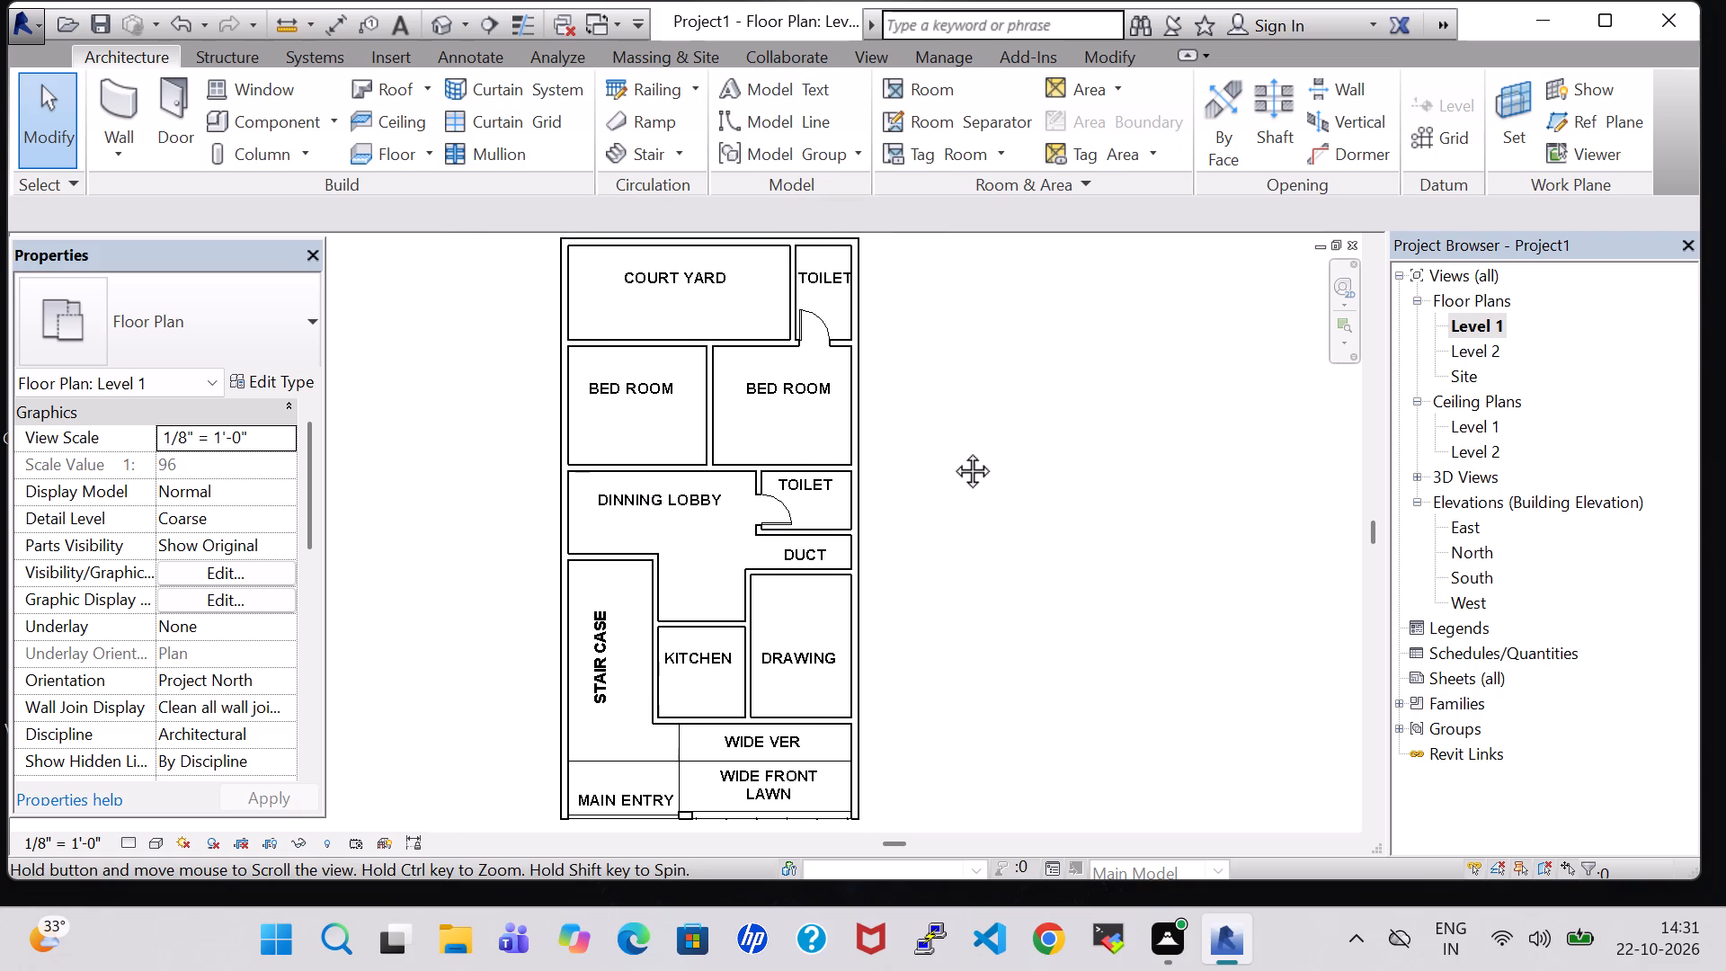
{"action": "middle_click_drag", "start_coordinate": [952, 450], "coordinate": [961, 454]}
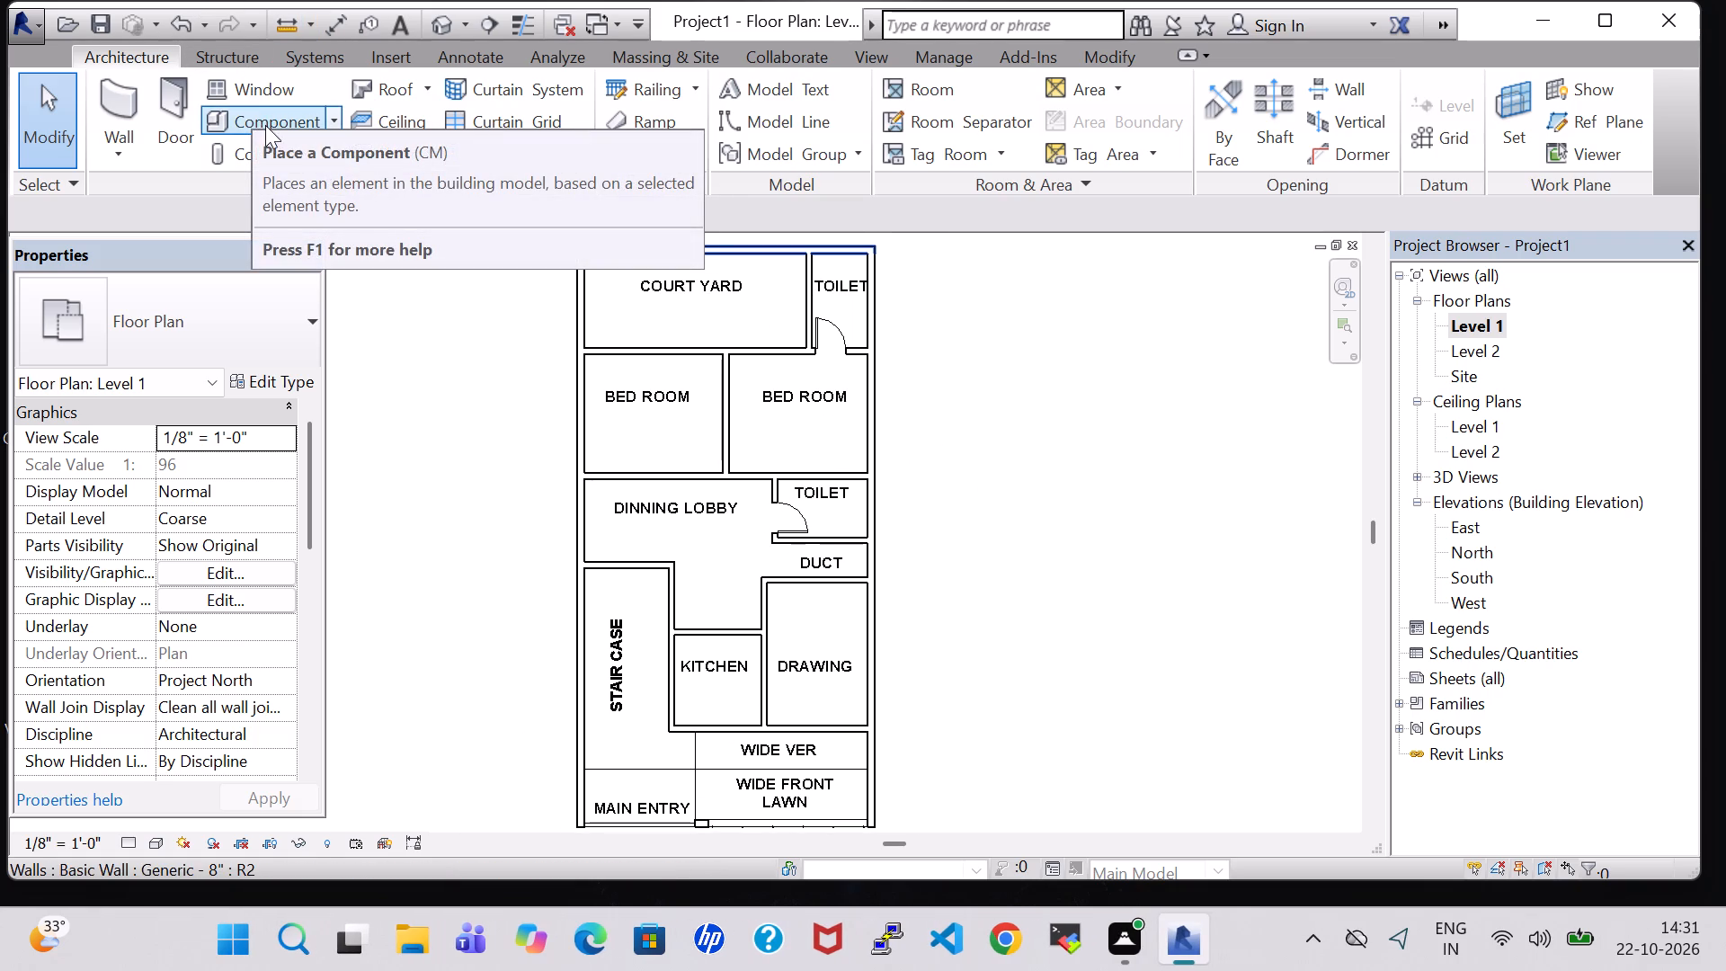
Load the residential door family Door-Exterior-Double-Full Glass-Wood_Clad with its 60" x 80" type.
{"action": "left_click", "coordinate": [167, 122]}
{"action": "left_click", "coordinate": [1092, 128]}
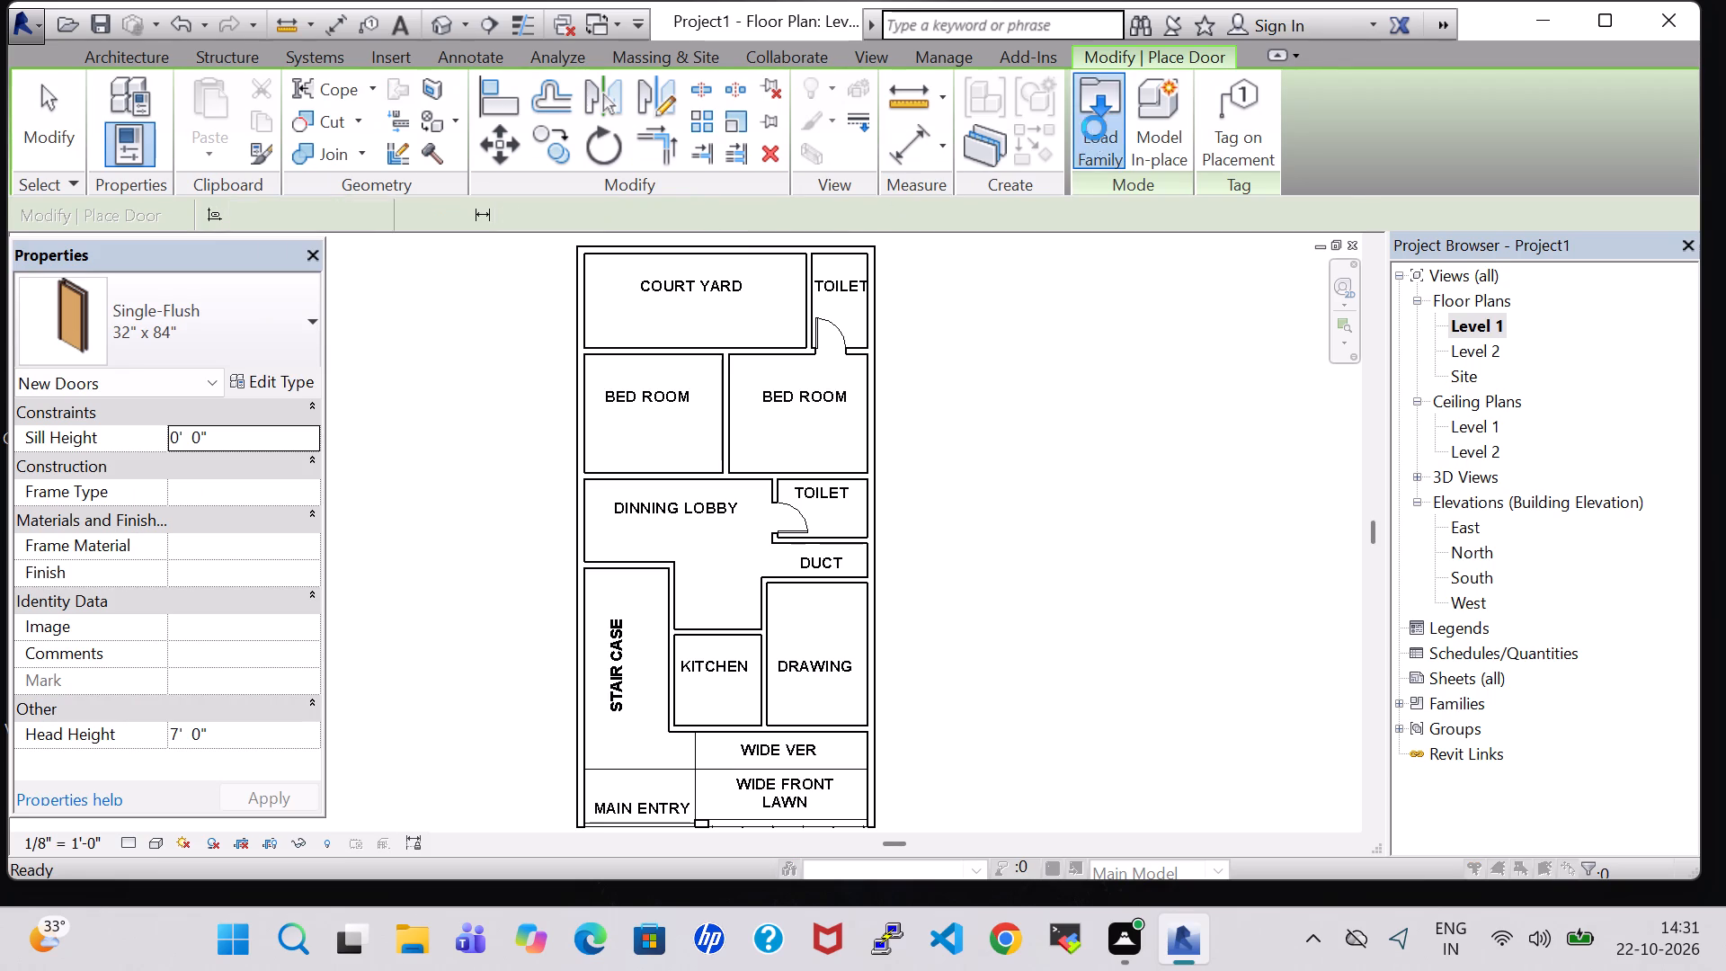
{"action": "scroll", "coordinate": [912, 472], "scroll_direction": "down", "scroll_amount": 1}
{"action": "left_click", "coordinate": [1001, 381]}
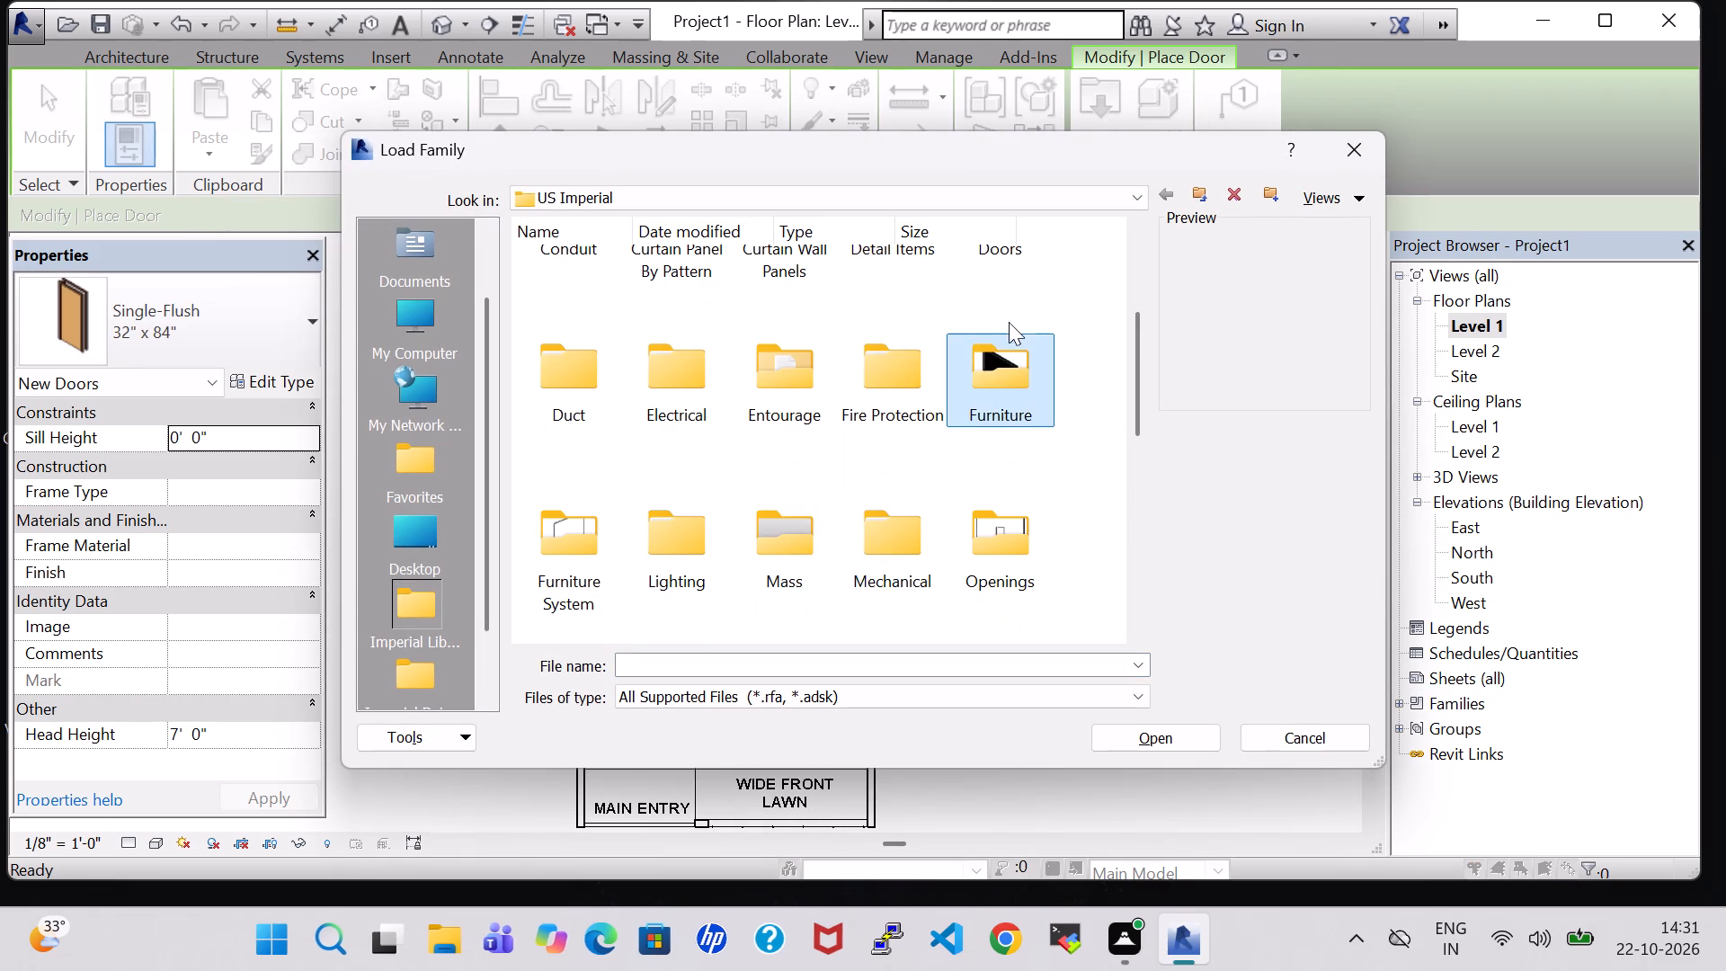
{"action": "double_click", "coordinate": [997, 249]}
{"action": "double_click", "coordinate": [763, 296]}
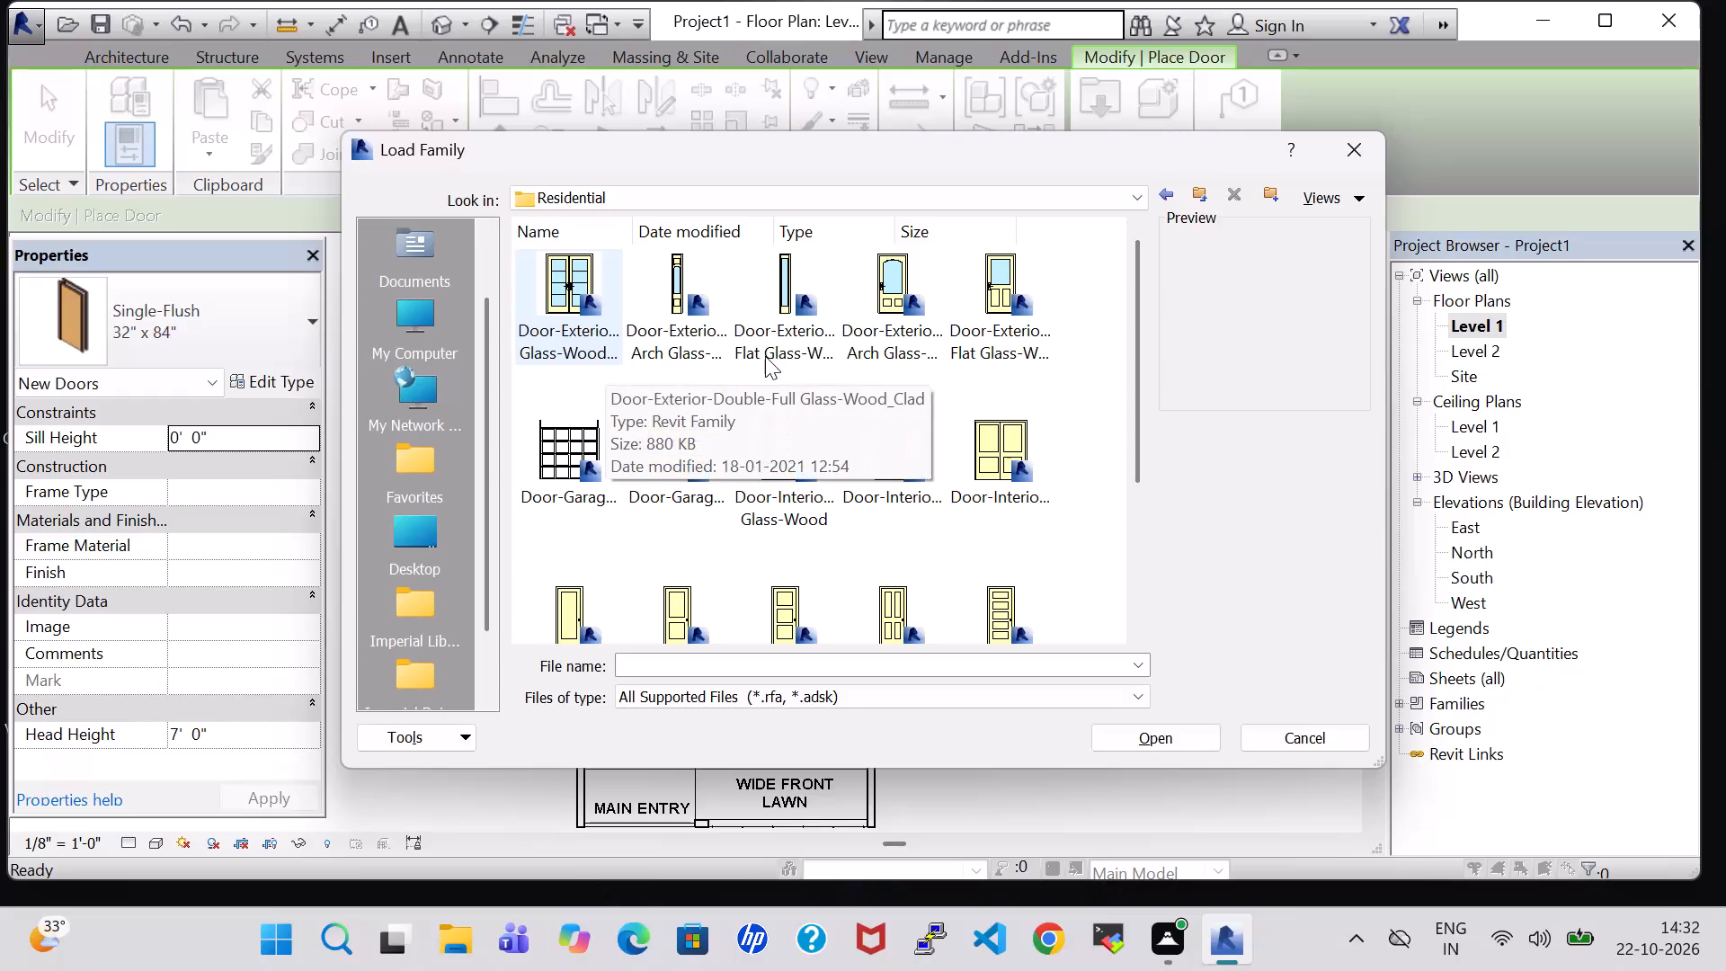
{"action": "scroll", "coordinate": [938, 369], "scroll_direction": "down", "scroll_amount": 1}
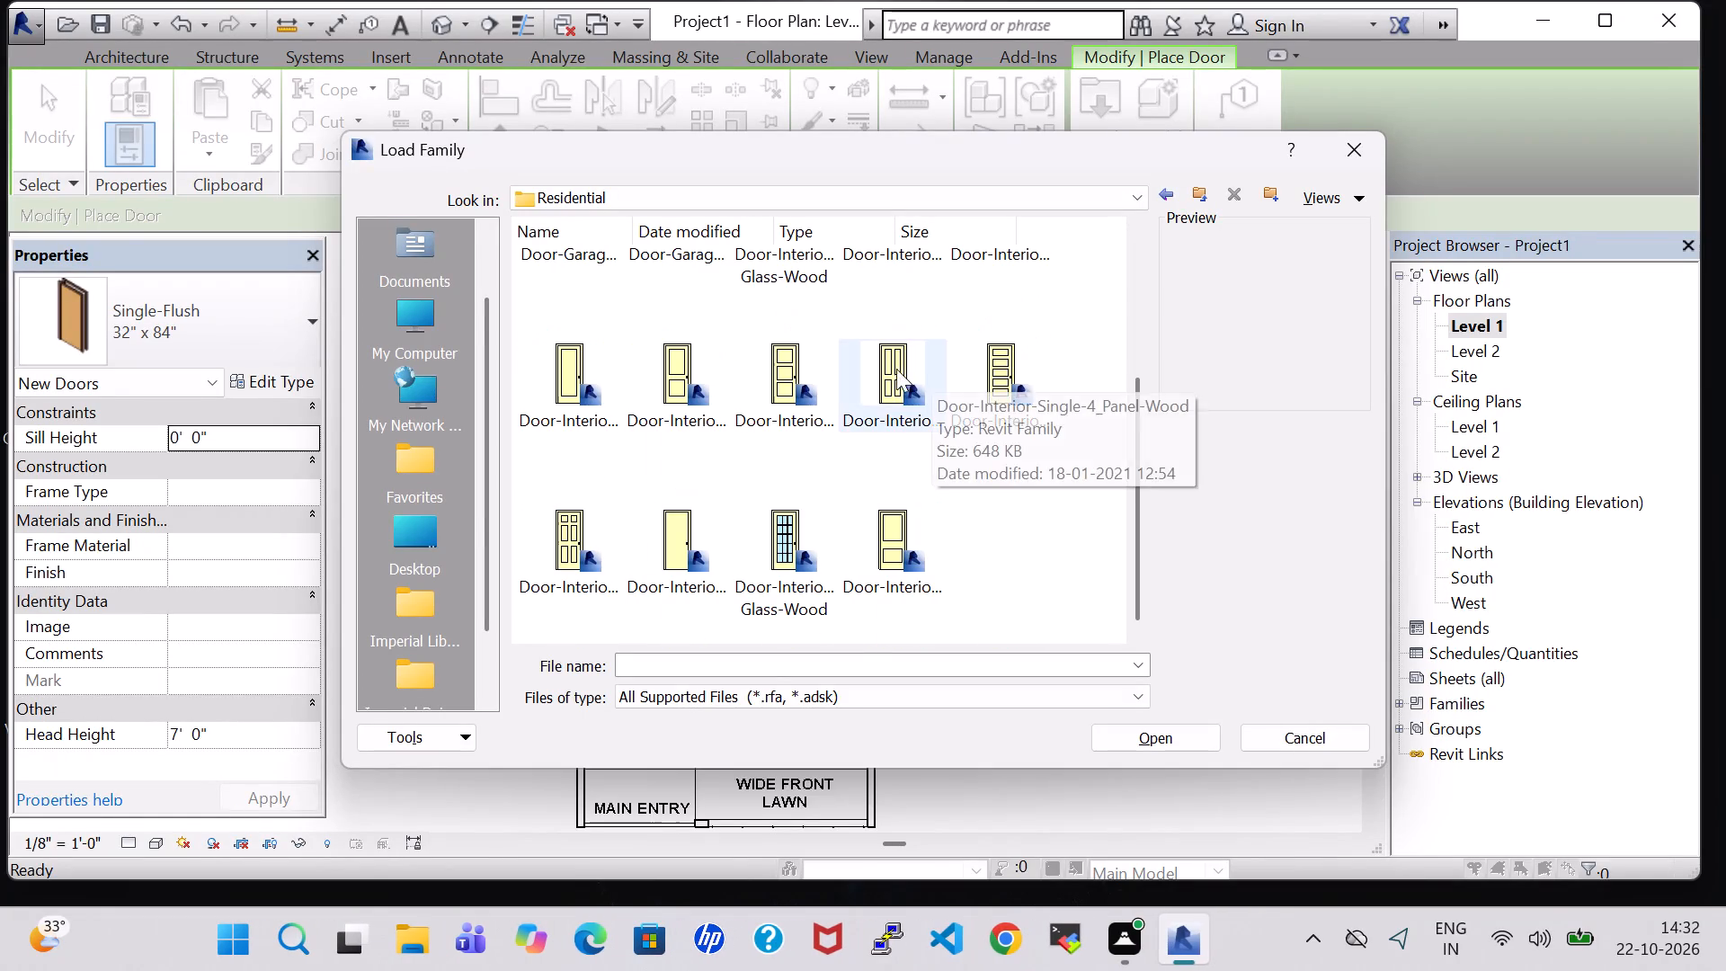
{"action": "scroll", "coordinate": [805, 521], "scroll_direction": "up", "scroll_amount": 2}
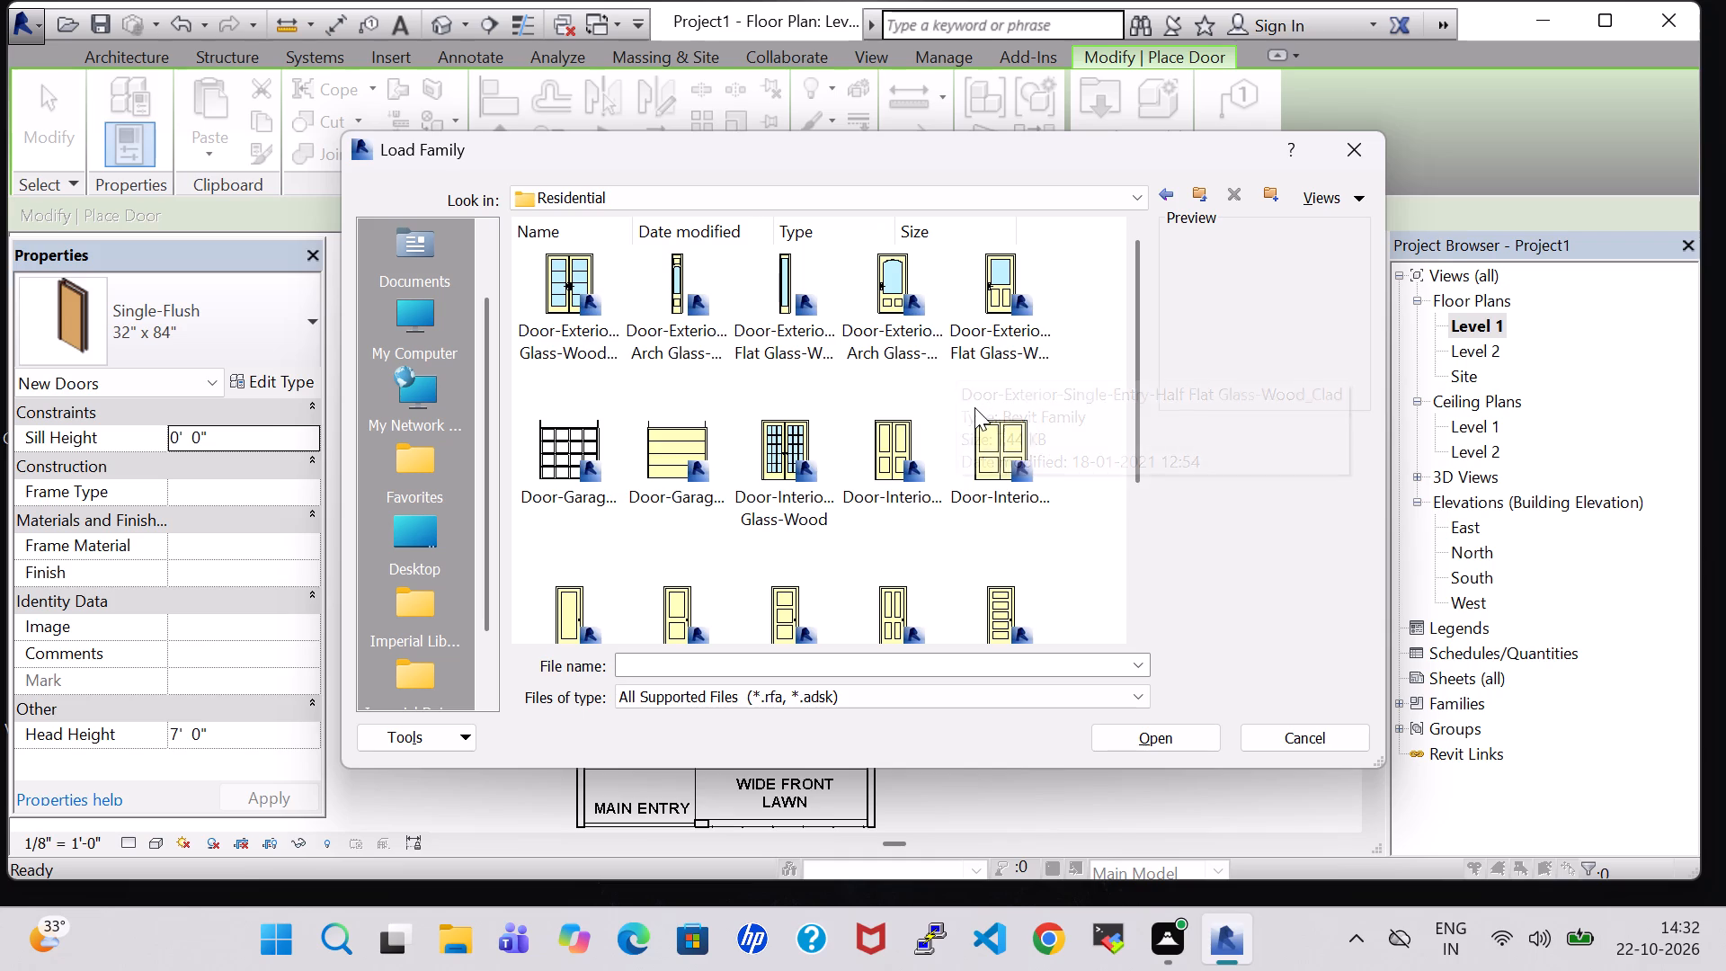
{"action": "scroll", "coordinate": [830, 414], "scroll_direction": "down", "scroll_amount": 1}
{"action": "scroll", "coordinate": [619, 346], "scroll_direction": "up", "scroll_amount": 2}
{"action": "left_click", "coordinate": [553, 259]}
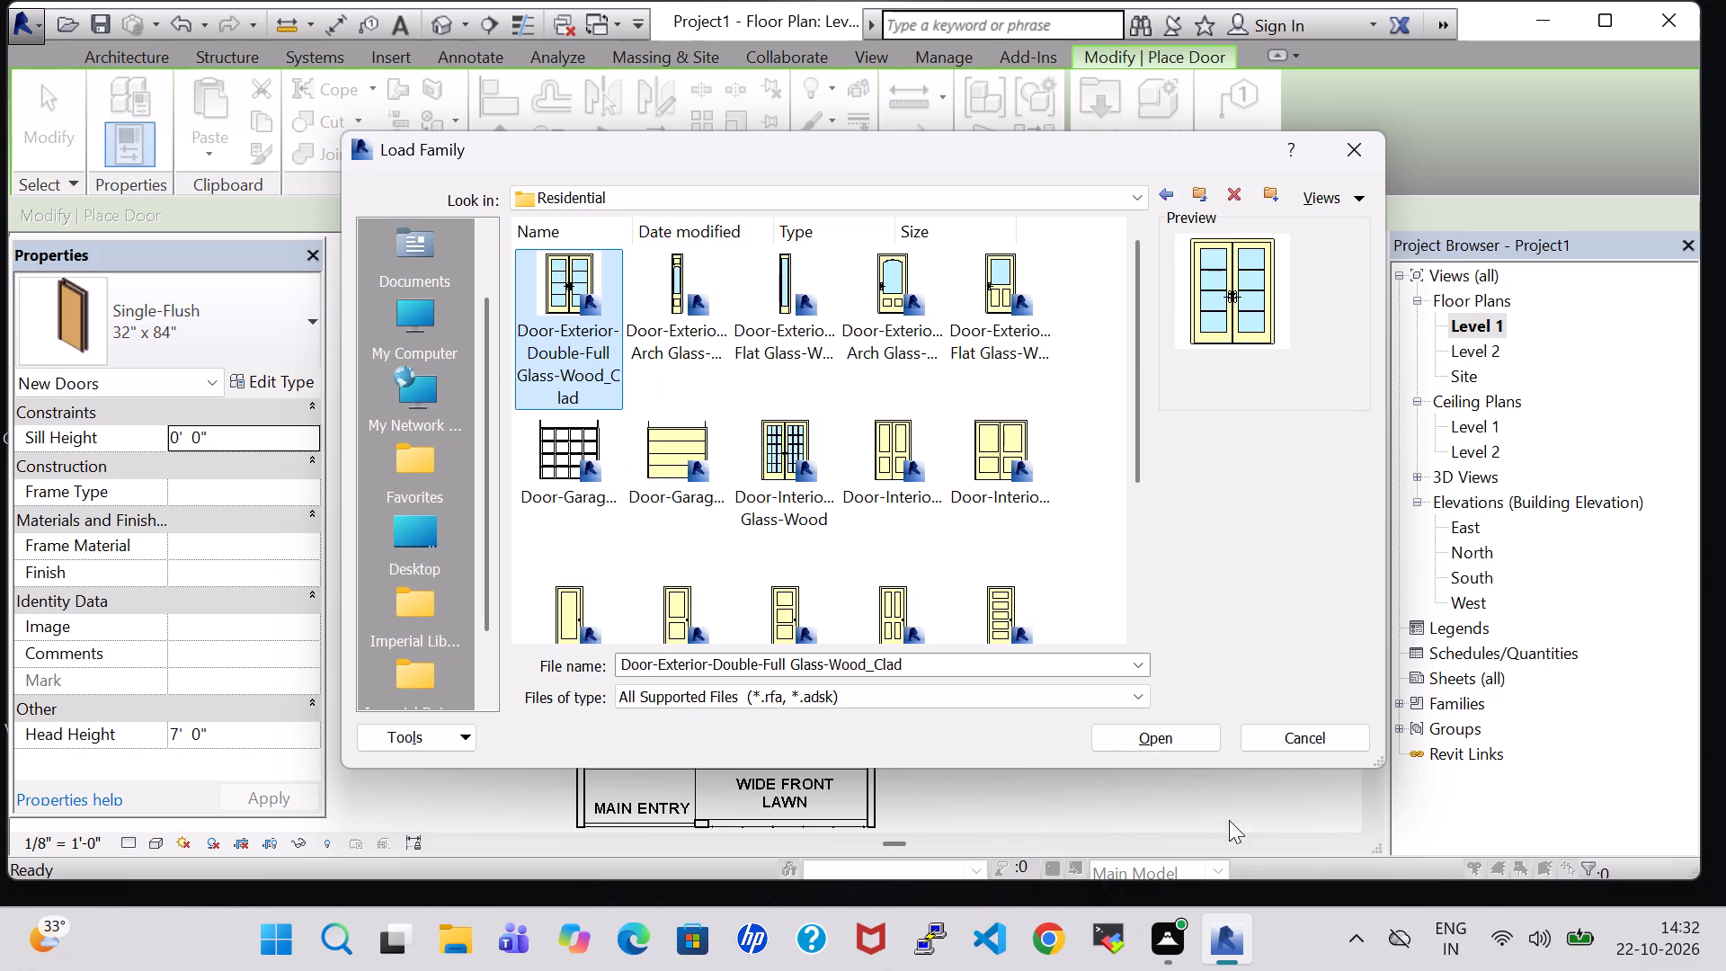
{"action": "left_click", "coordinate": [1146, 736]}
{"action": "left_click", "coordinate": [845, 418]}
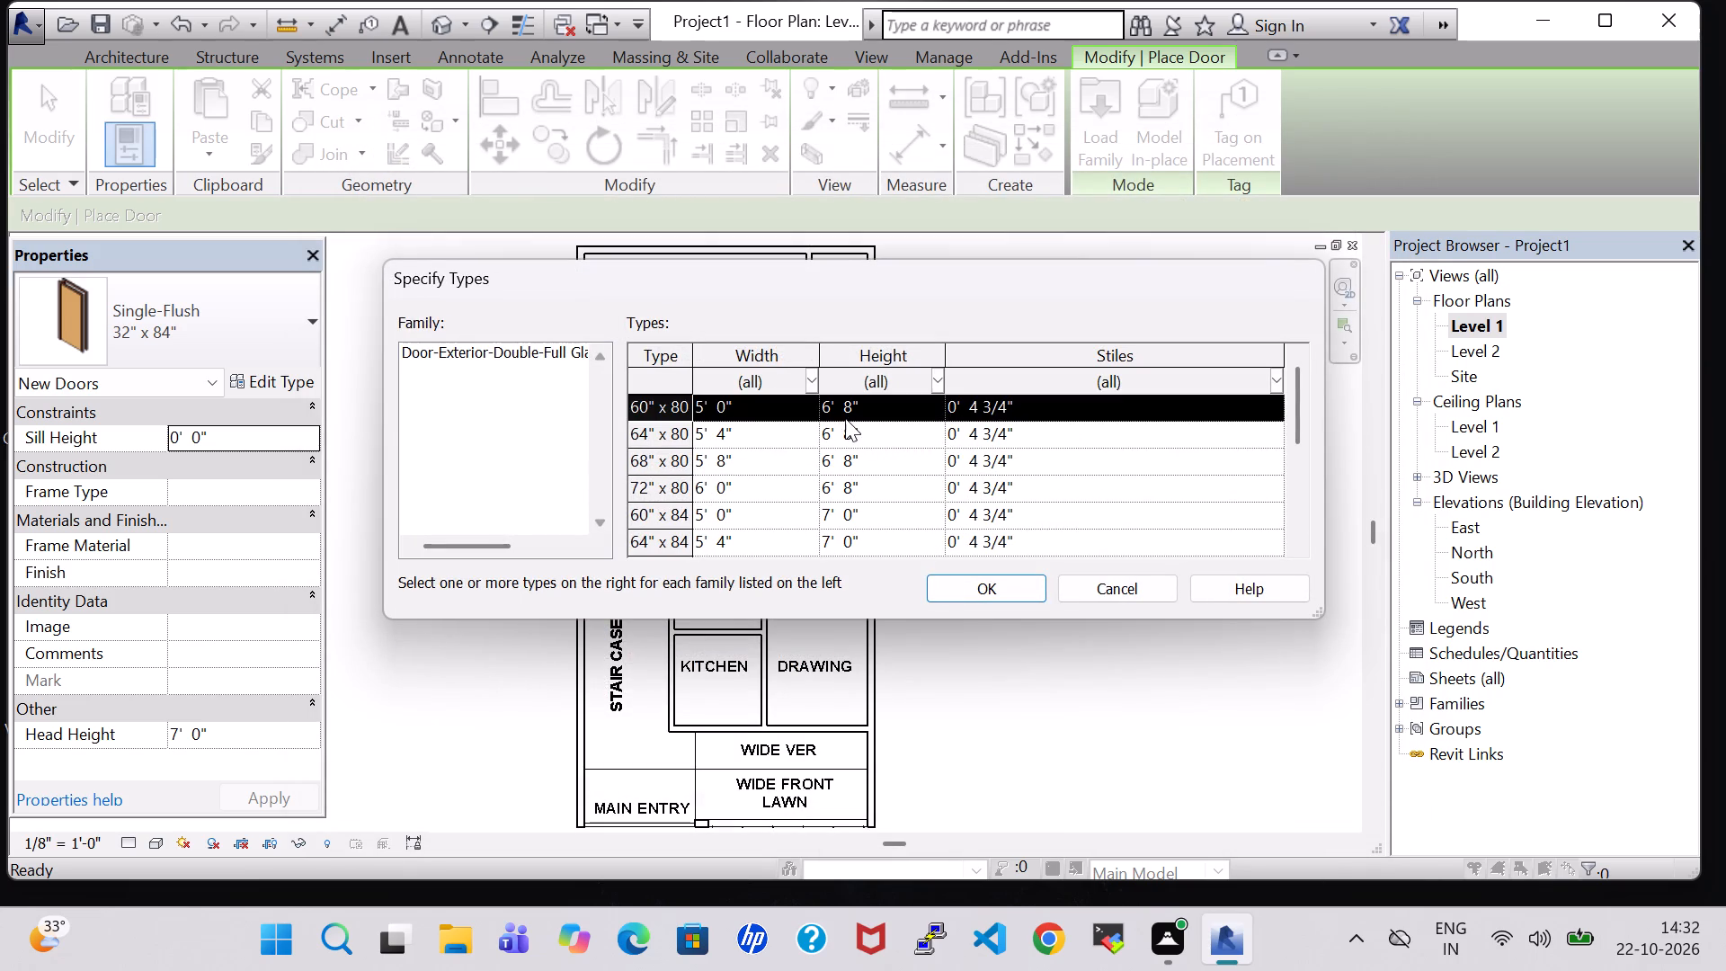
{"action": "left_click", "coordinate": [975, 586]}
Place the 60" x 80" double glass door in the stair case's east wall, just north of the kitchen, swinging towards the lobby.
{"action": "scroll", "coordinate": [755, 630], "scroll_direction": "up", "scroll_amount": 1}
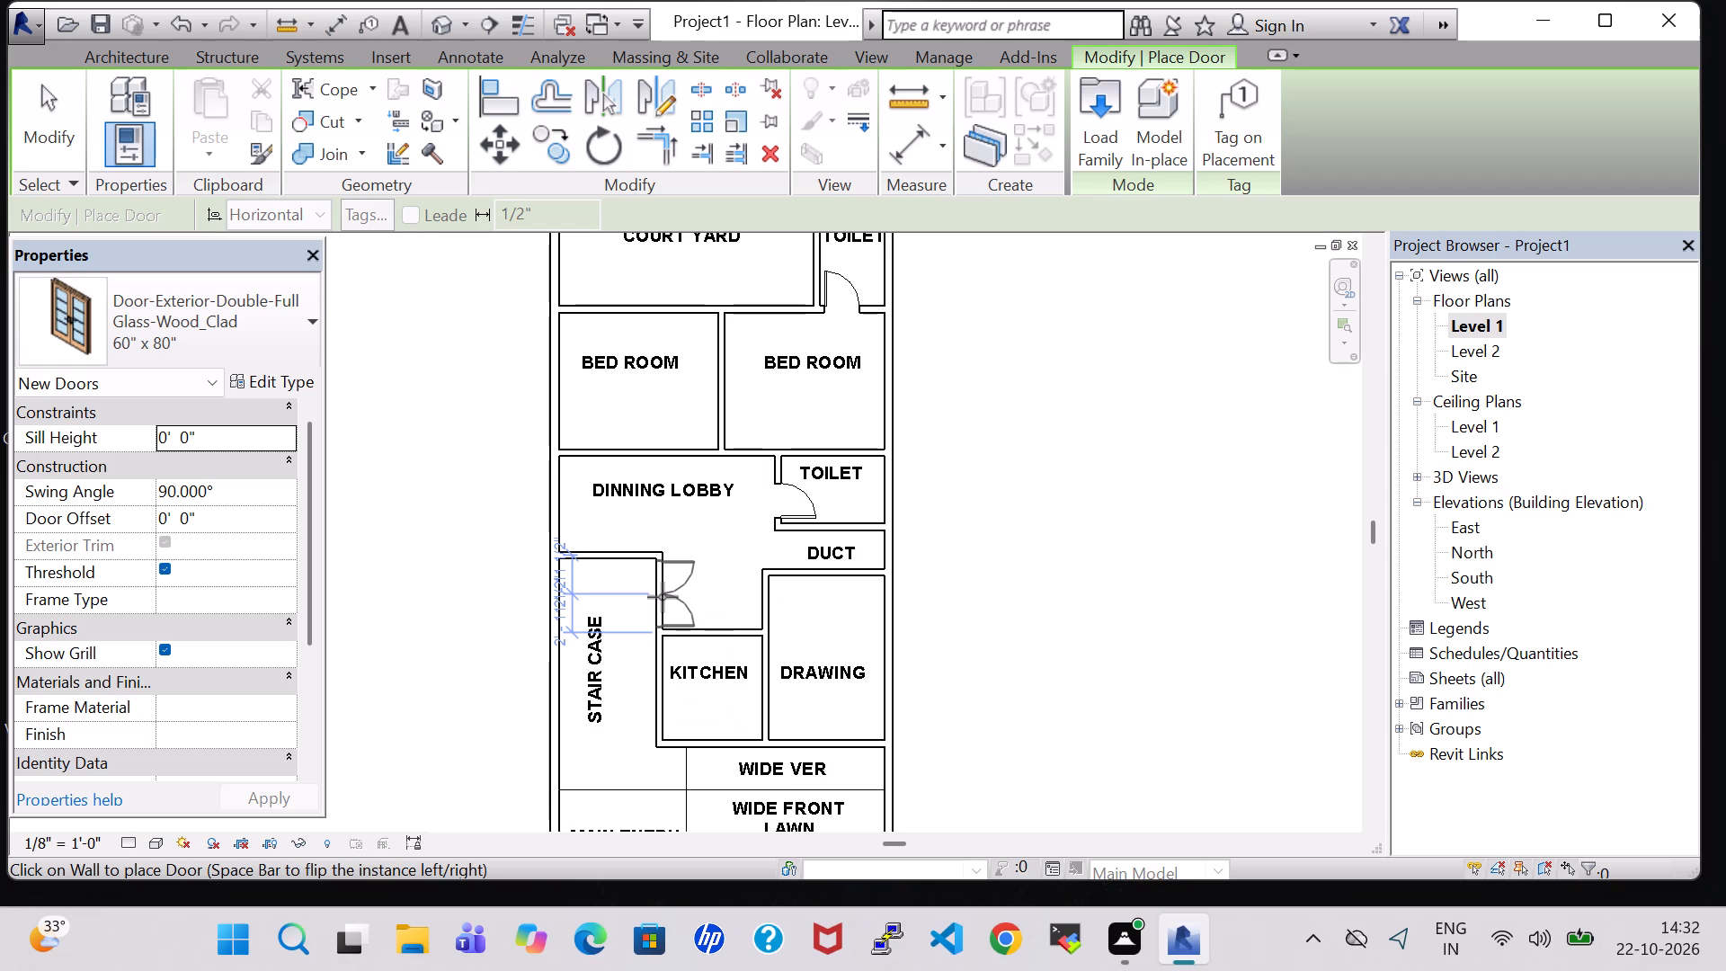
{"action": "left_click", "coordinate": [663, 597]}
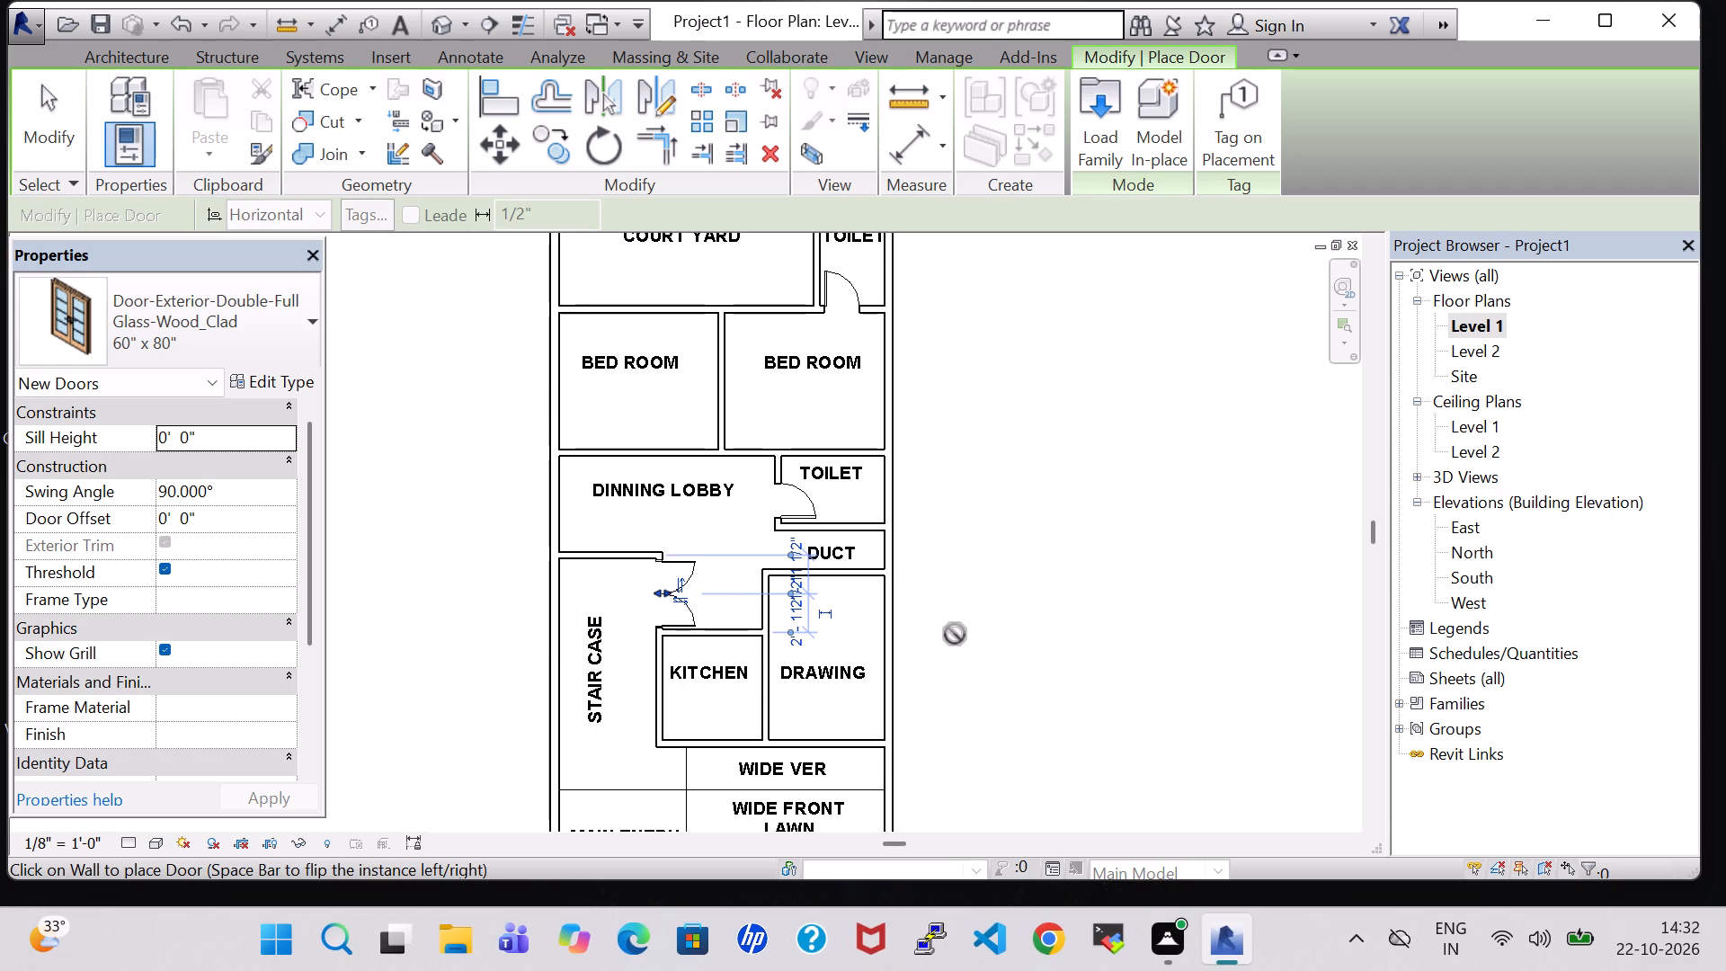
{"action": "key", "text": "Escape"}
{"action": "key", "text": "Escape"}
Nudge the kitchen's north wall south so it lies 5' 0" from the duct's south wall.
{"action": "left_click", "coordinate": [704, 637]}
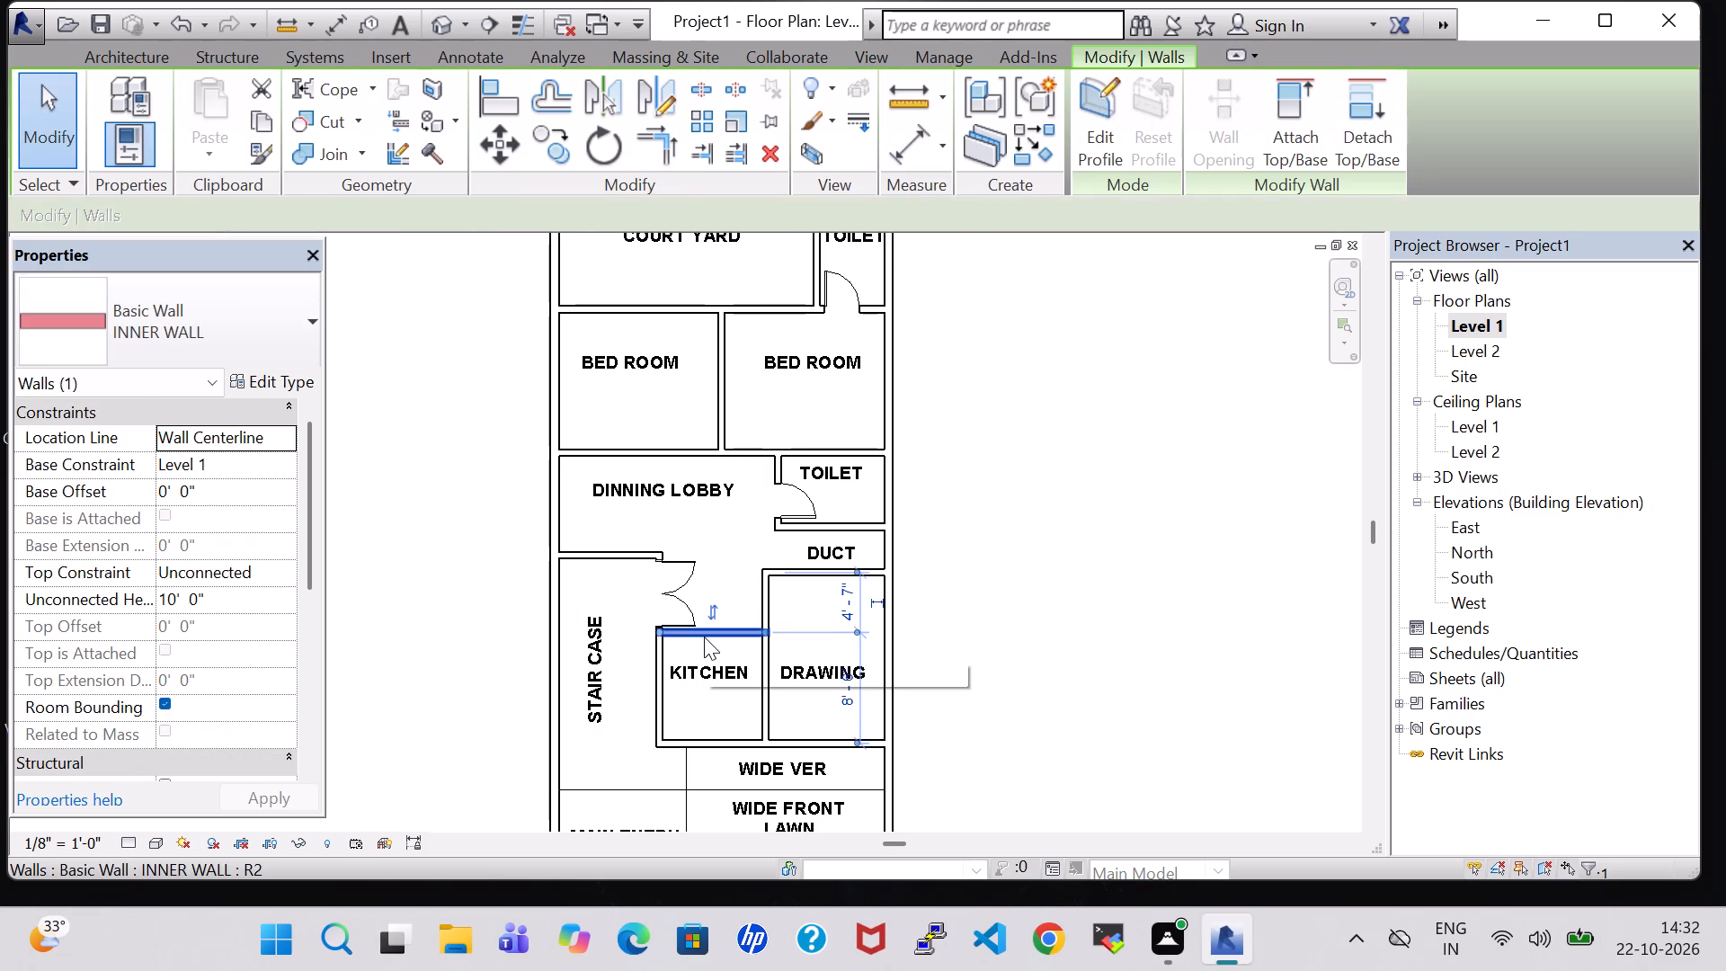
{"action": "key", "text": "Down"}
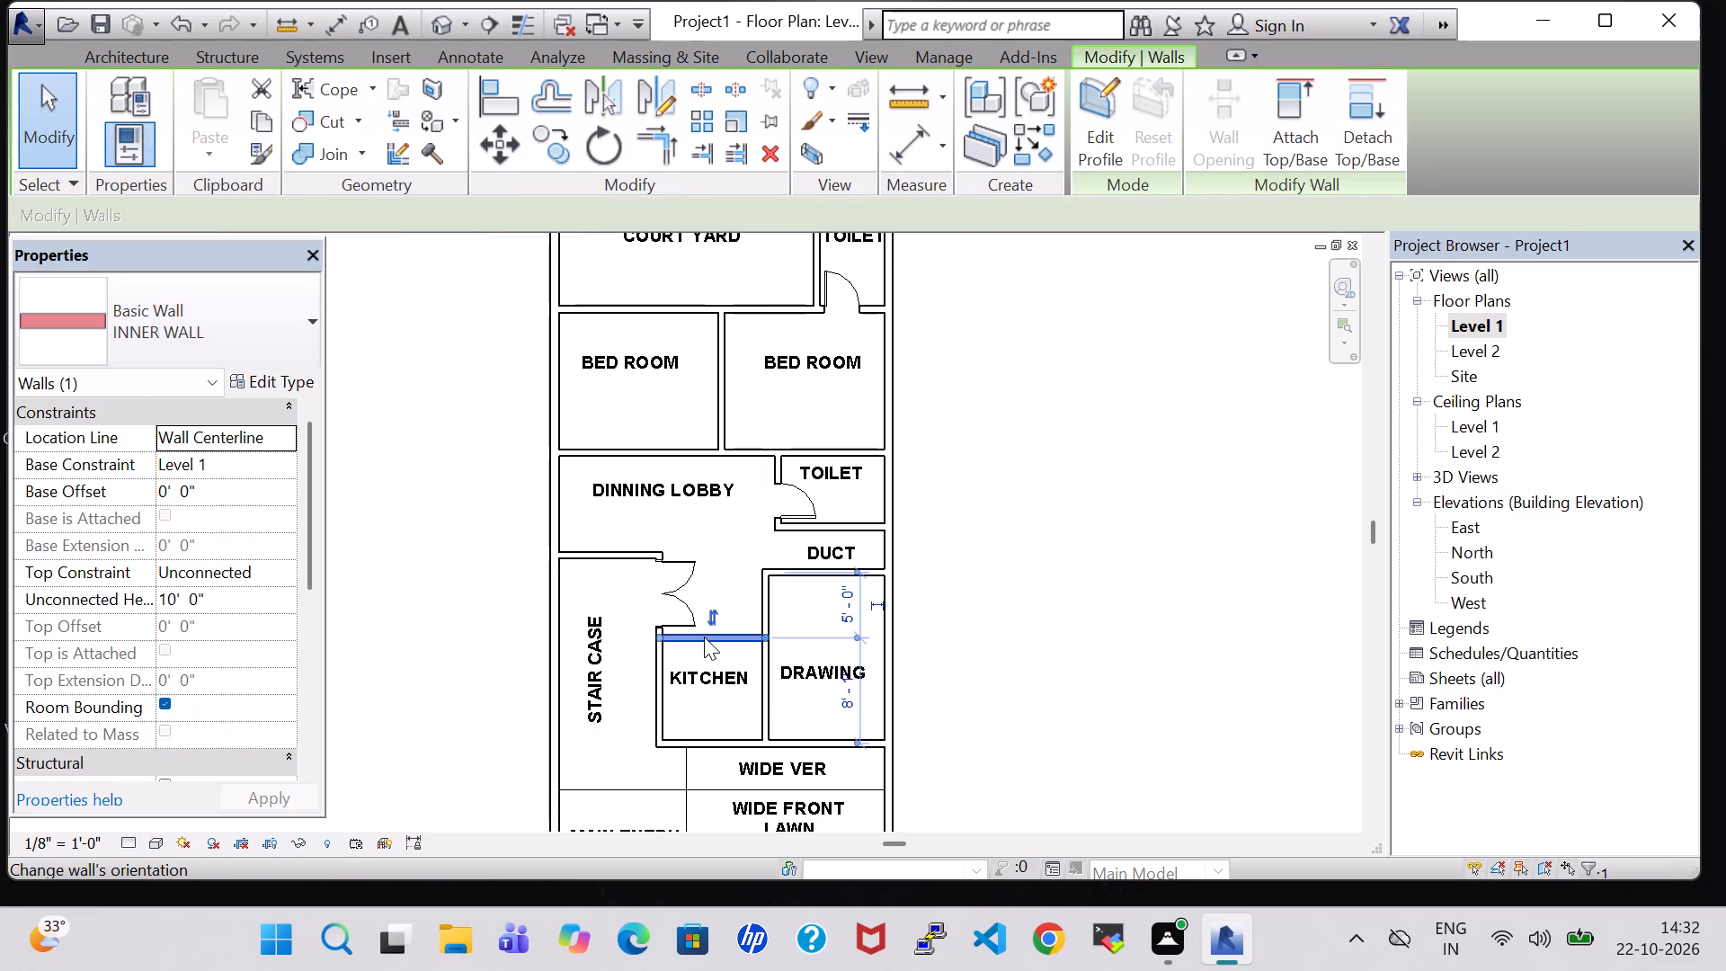
{"action": "left_click", "coordinate": [987, 632]}
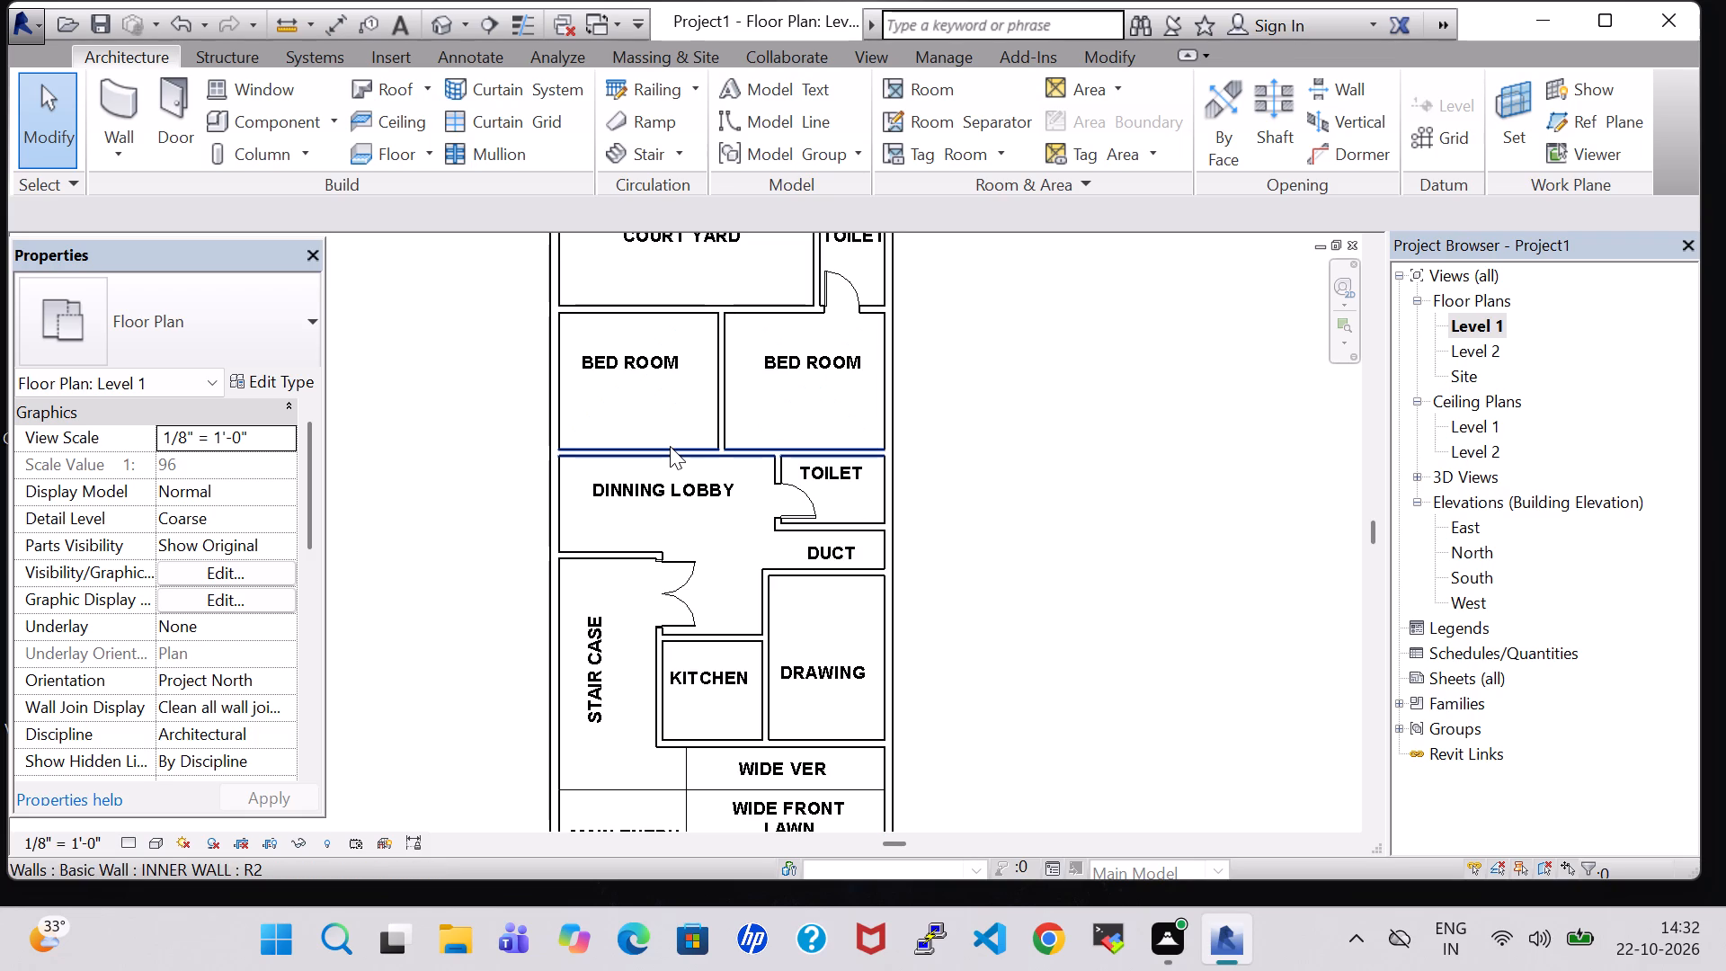
Load the residential door family Door-Exterior-Single-Entry-Half Arch Glass-Wood_Clad with its 30" x 80" type.
{"action": "left_click", "coordinate": [176, 101]}
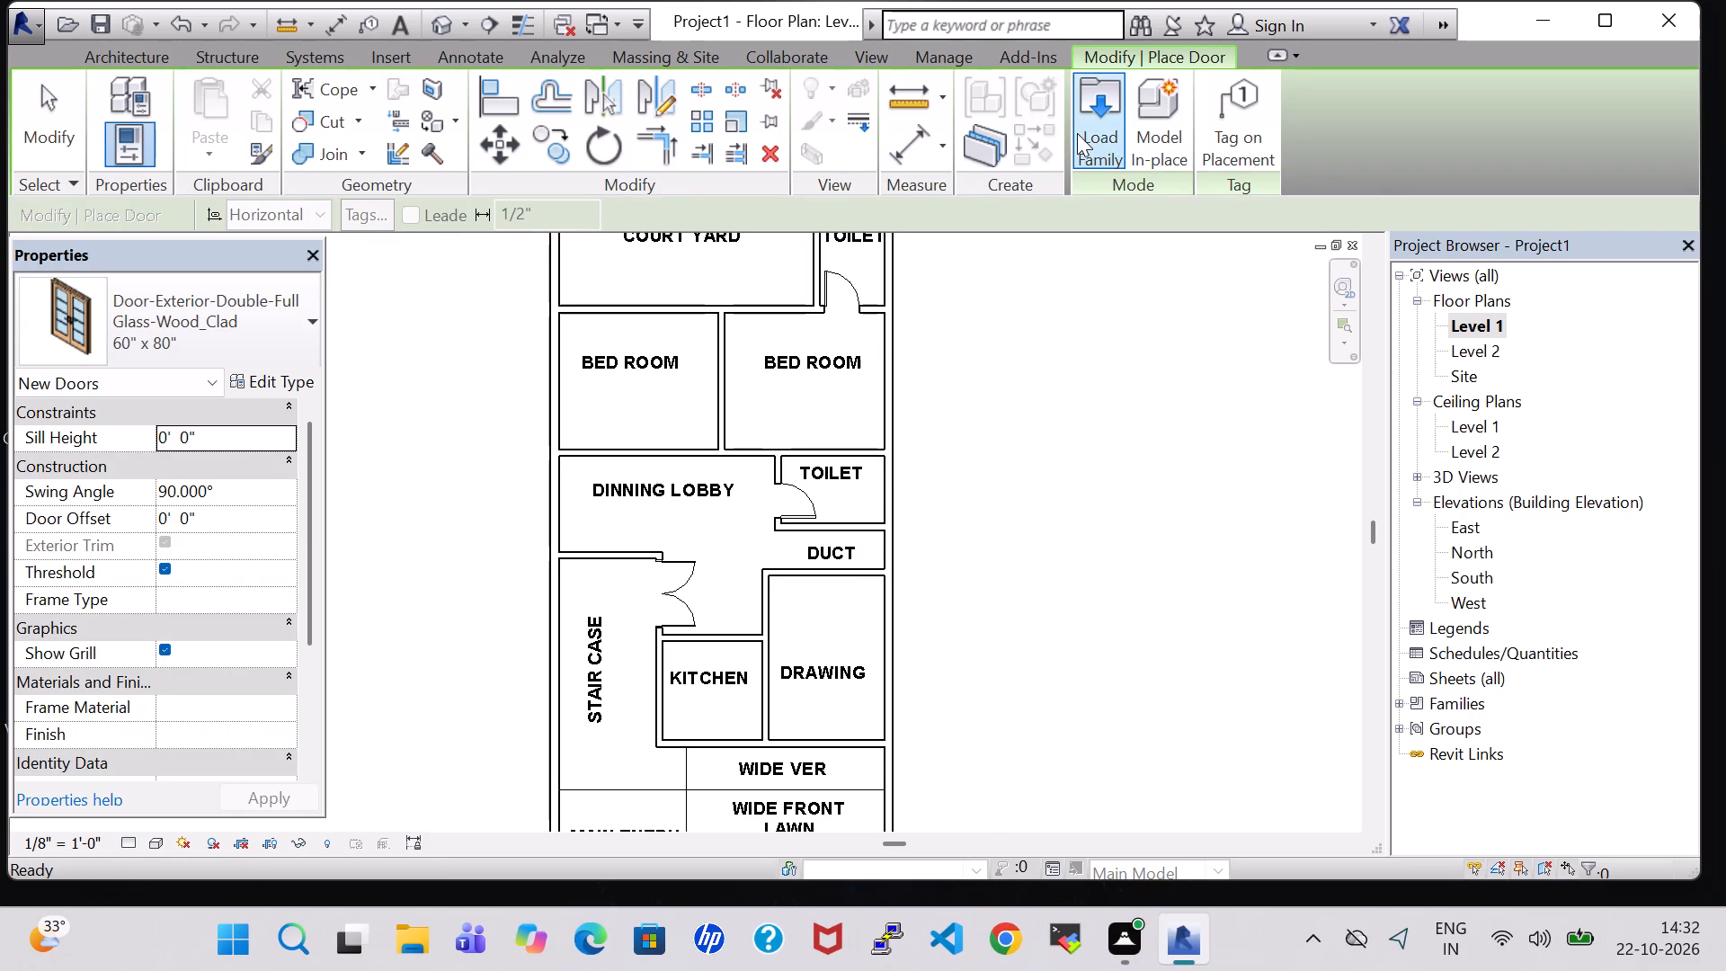
{"action": "left_click", "coordinate": [1099, 133]}
{"action": "scroll", "coordinate": [975, 389], "scroll_direction": "down", "scroll_amount": 1}
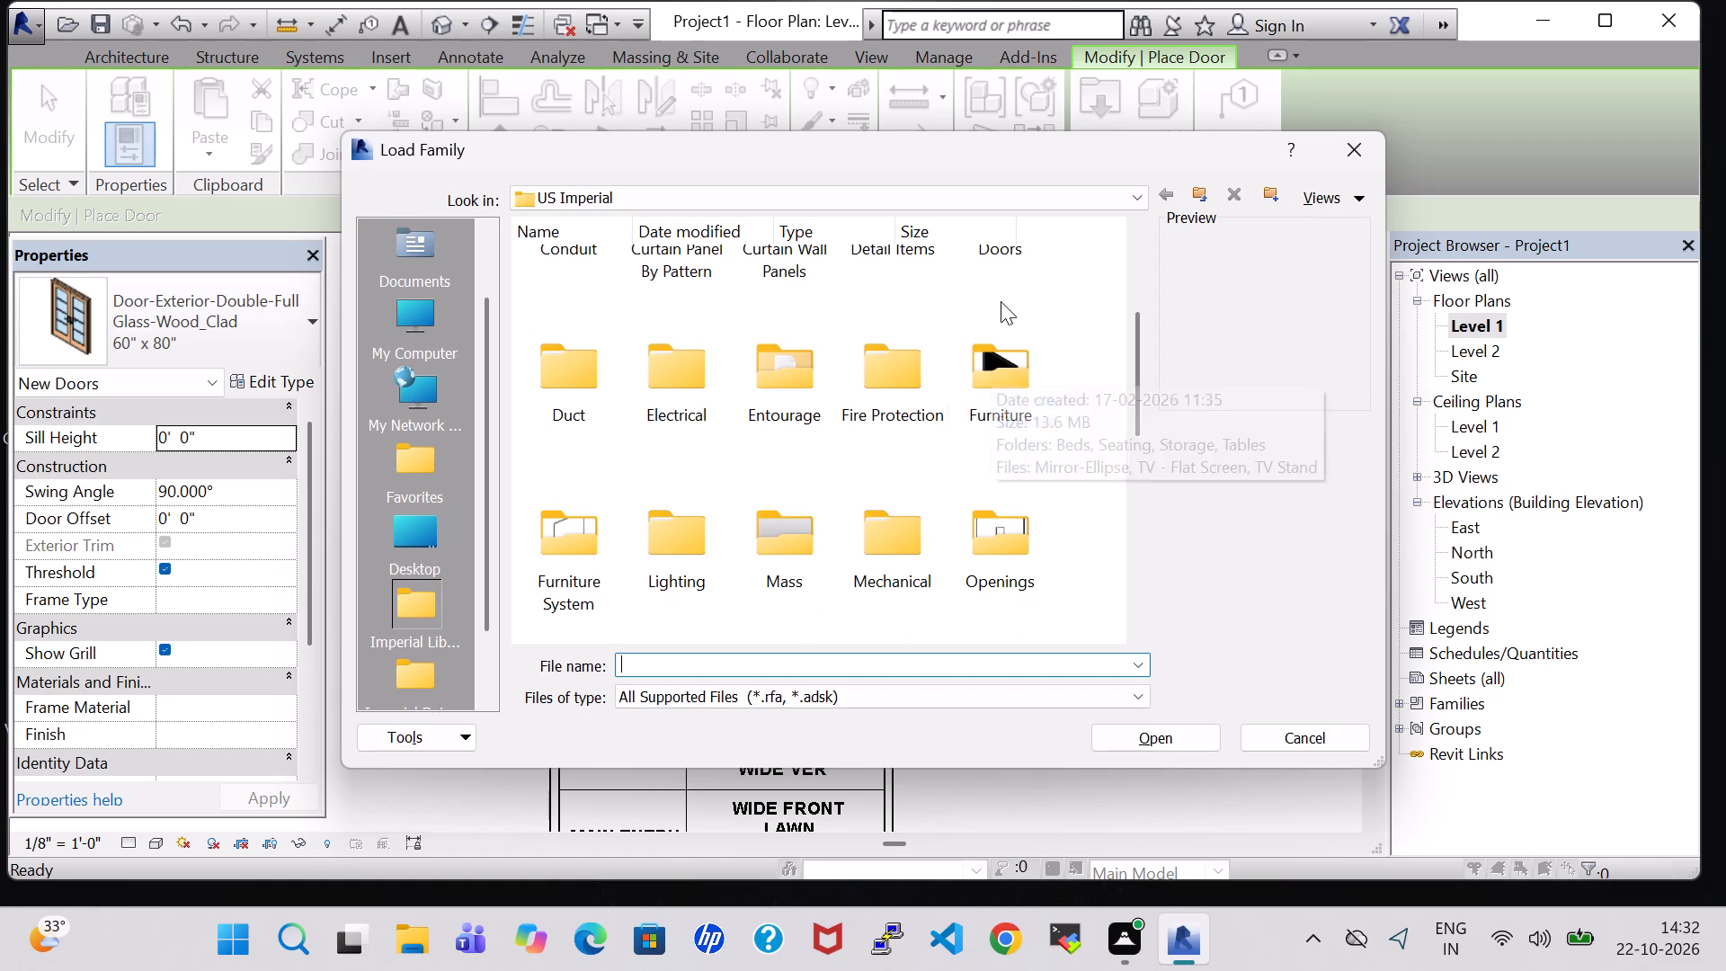
{"action": "scroll", "coordinate": [1003, 254], "scroll_direction": "up", "scroll_amount": 1}
{"action": "double_click", "coordinate": [1012, 436]}
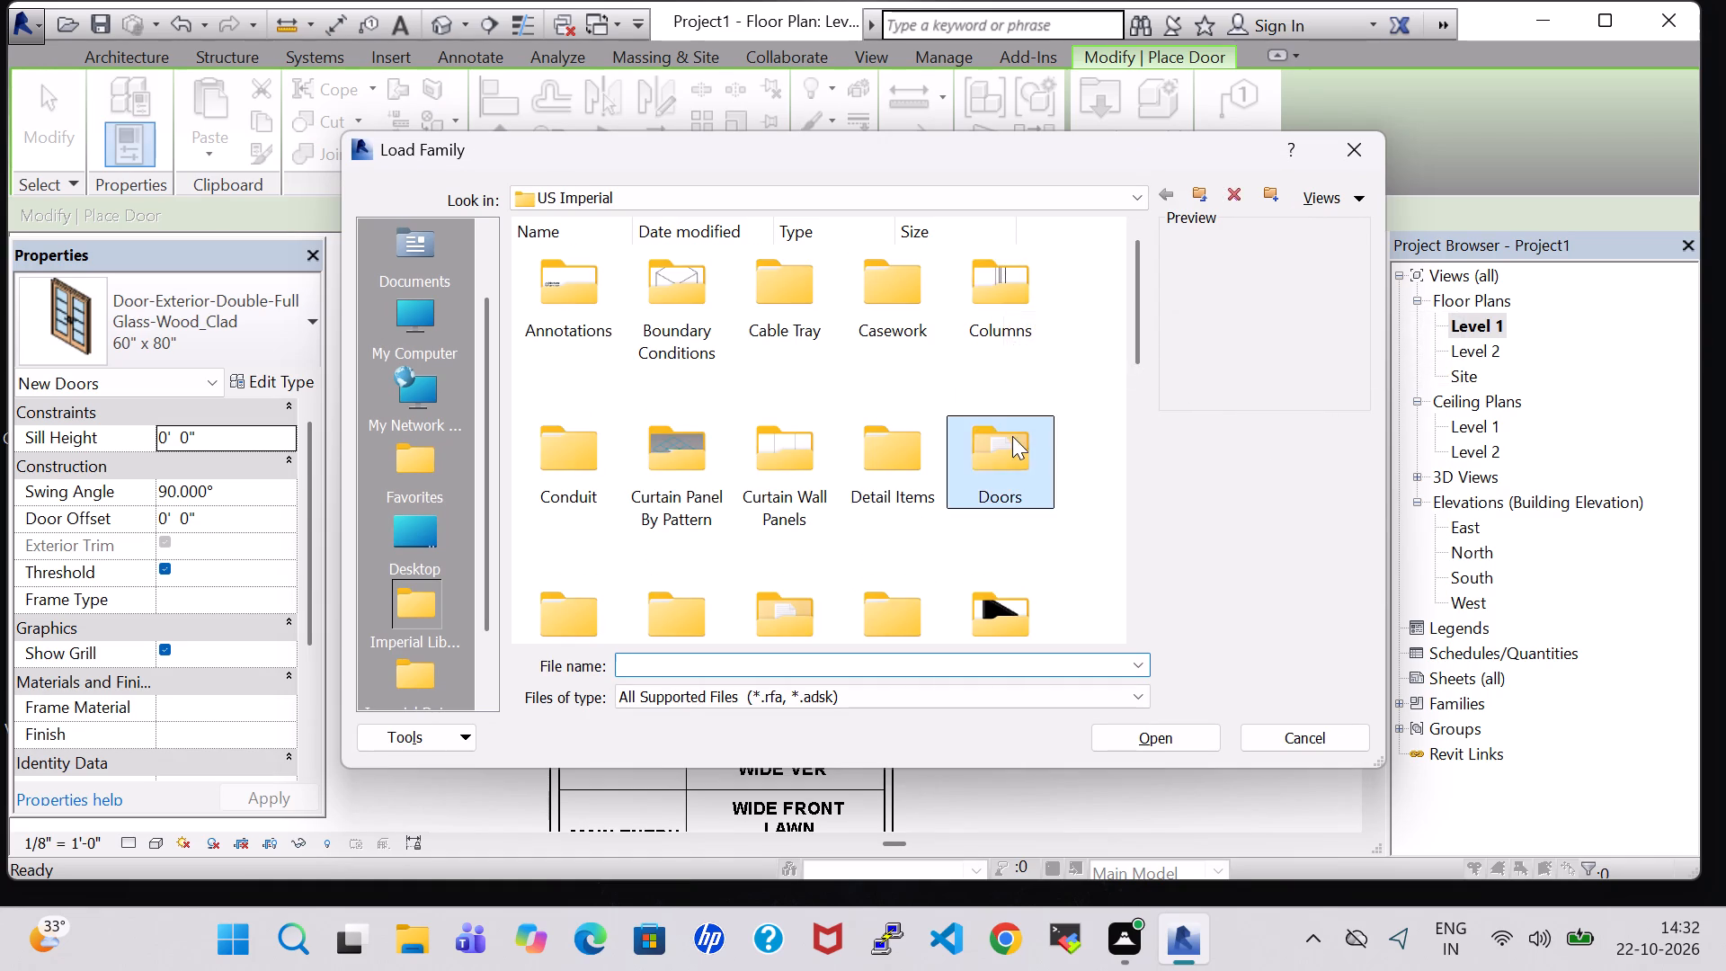
{"action": "double_click", "coordinate": [789, 290]}
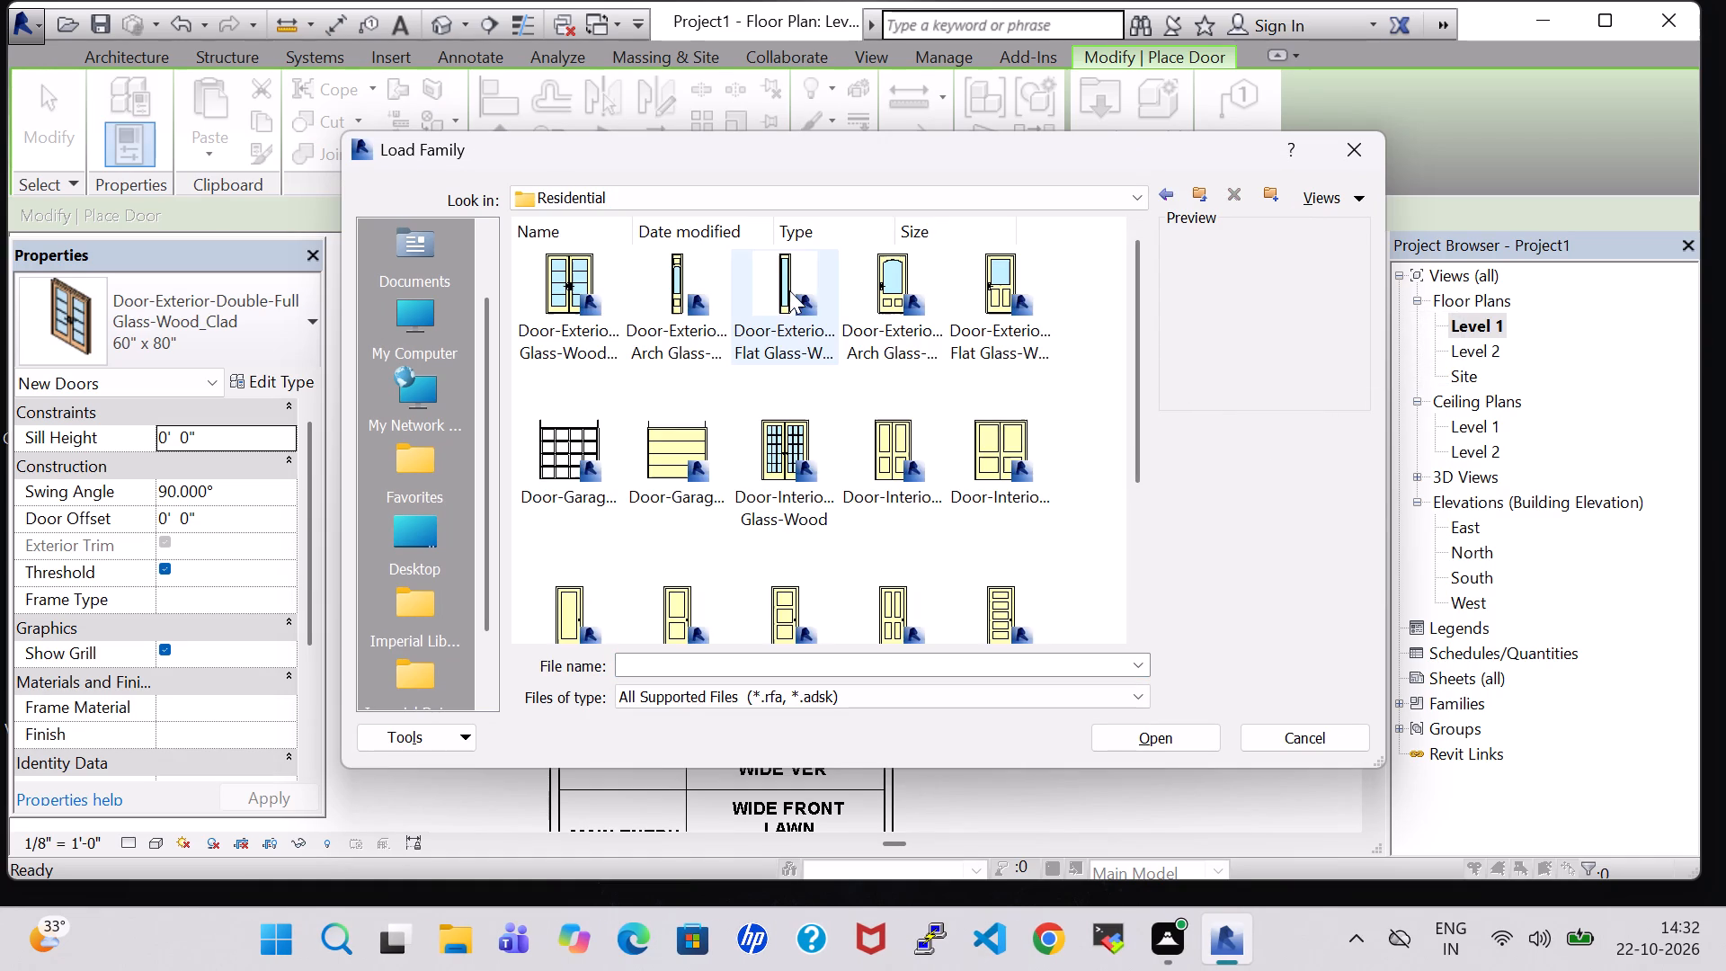
{"action": "left_click", "coordinate": [924, 327]}
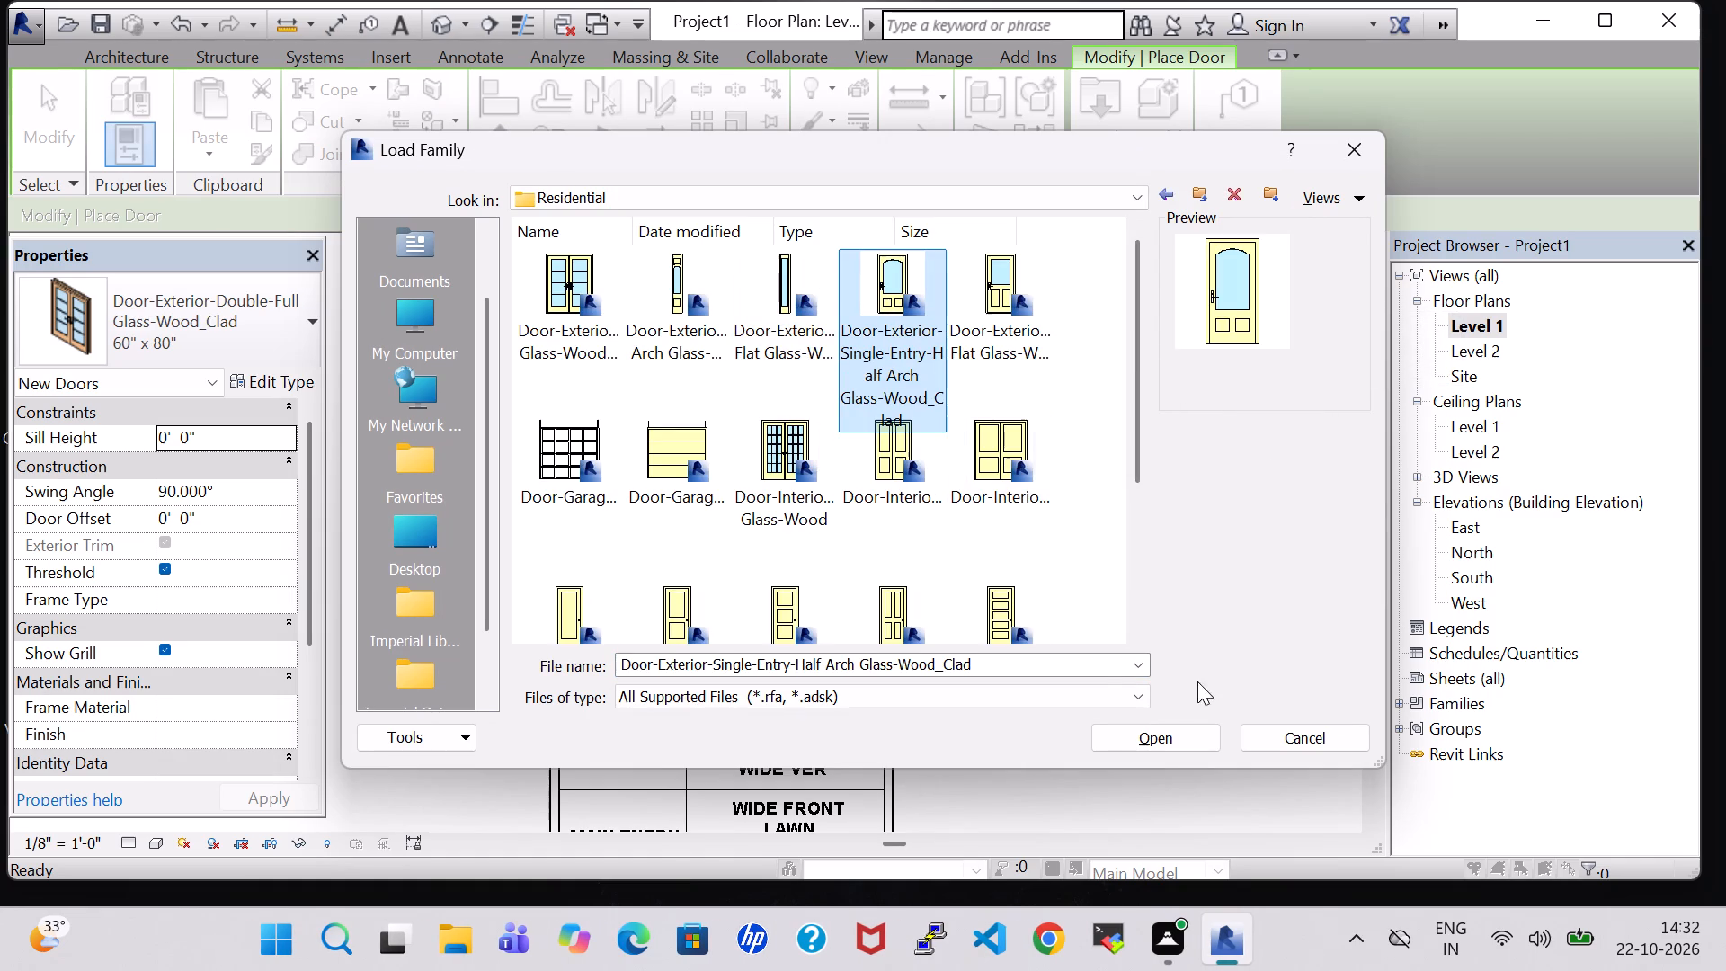
{"action": "left_click", "coordinate": [1175, 737]}
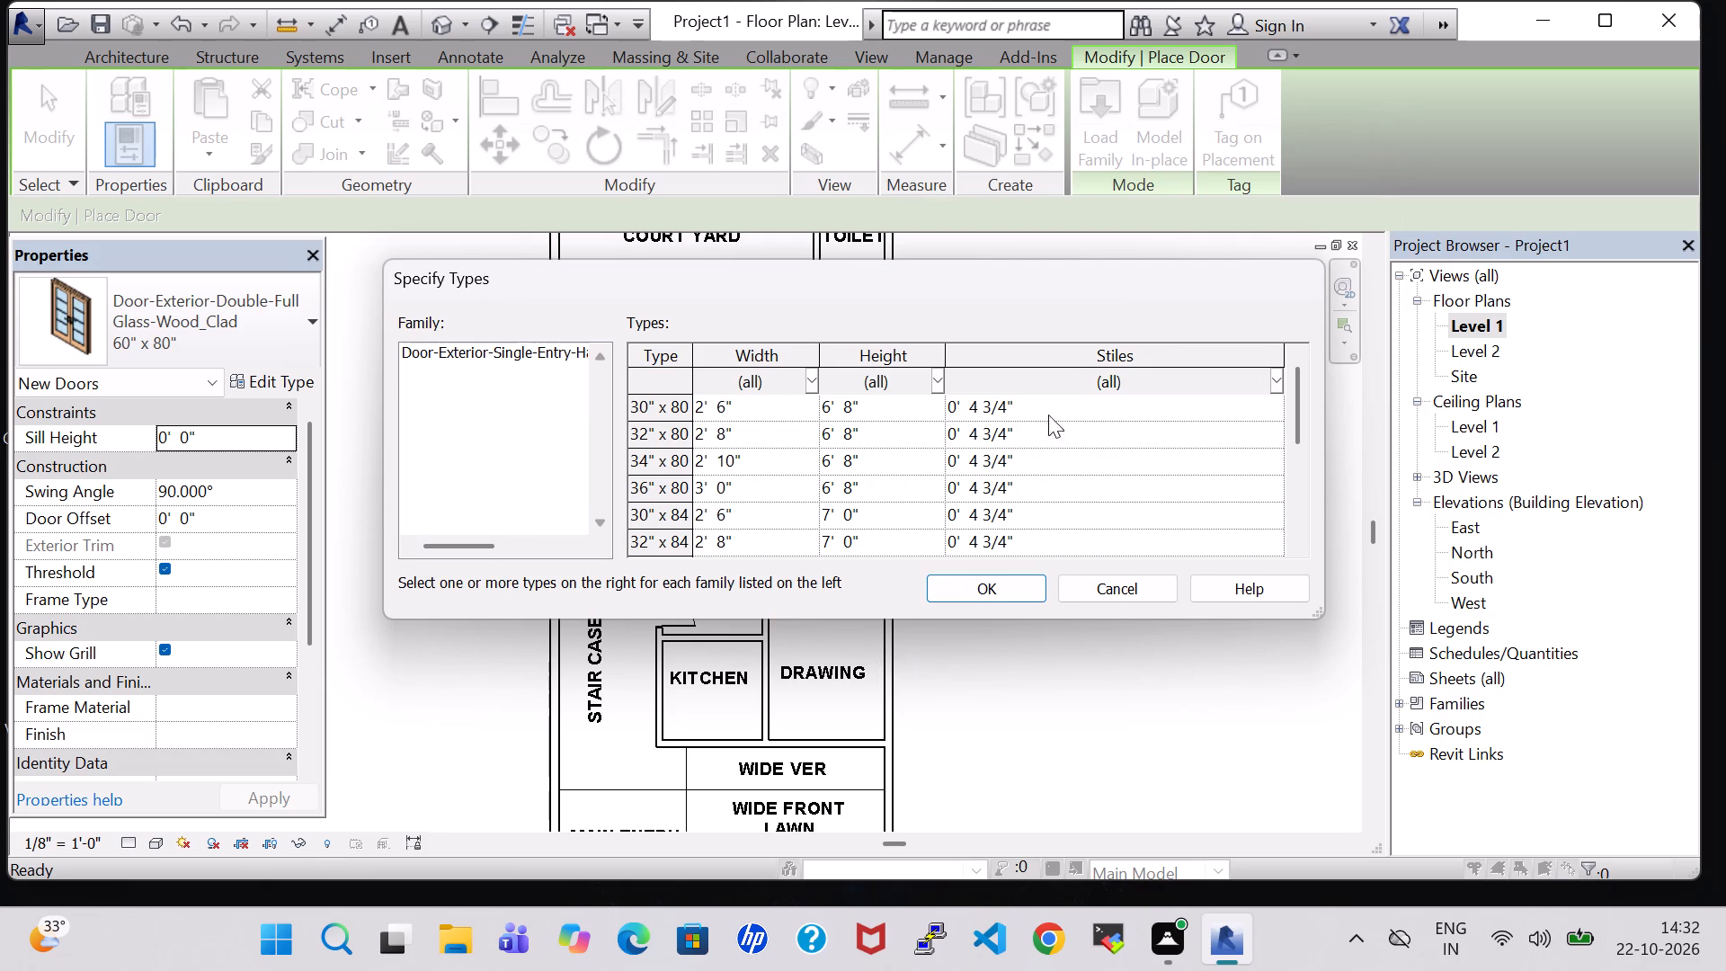
{"action": "left_click", "coordinate": [1006, 414]}
{"action": "left_click", "coordinate": [985, 586]}
Place 30" x 80" half arch glass doors in the kitchen's north wall and the drawing room's west wall, swinging into each room.
{"action": "scroll", "coordinate": [746, 583], "scroll_direction": "up", "scroll_amount": 1}
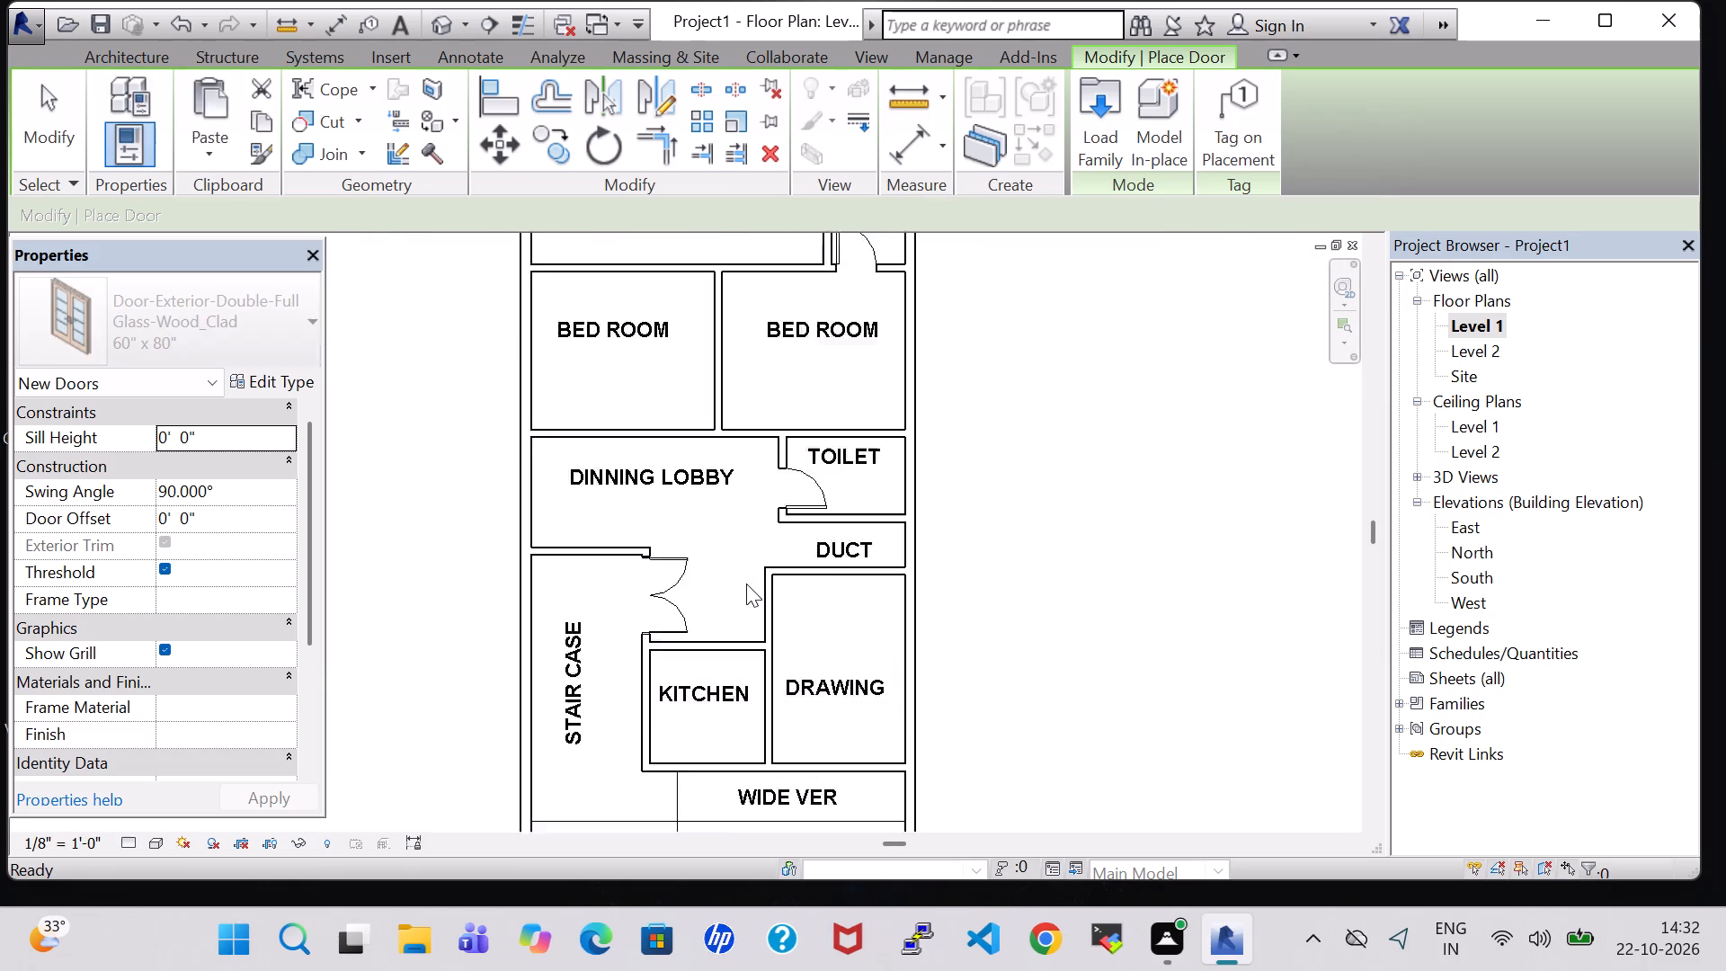
{"action": "scroll", "coordinate": [746, 583], "scroll_direction": "up", "scroll_amount": 2}
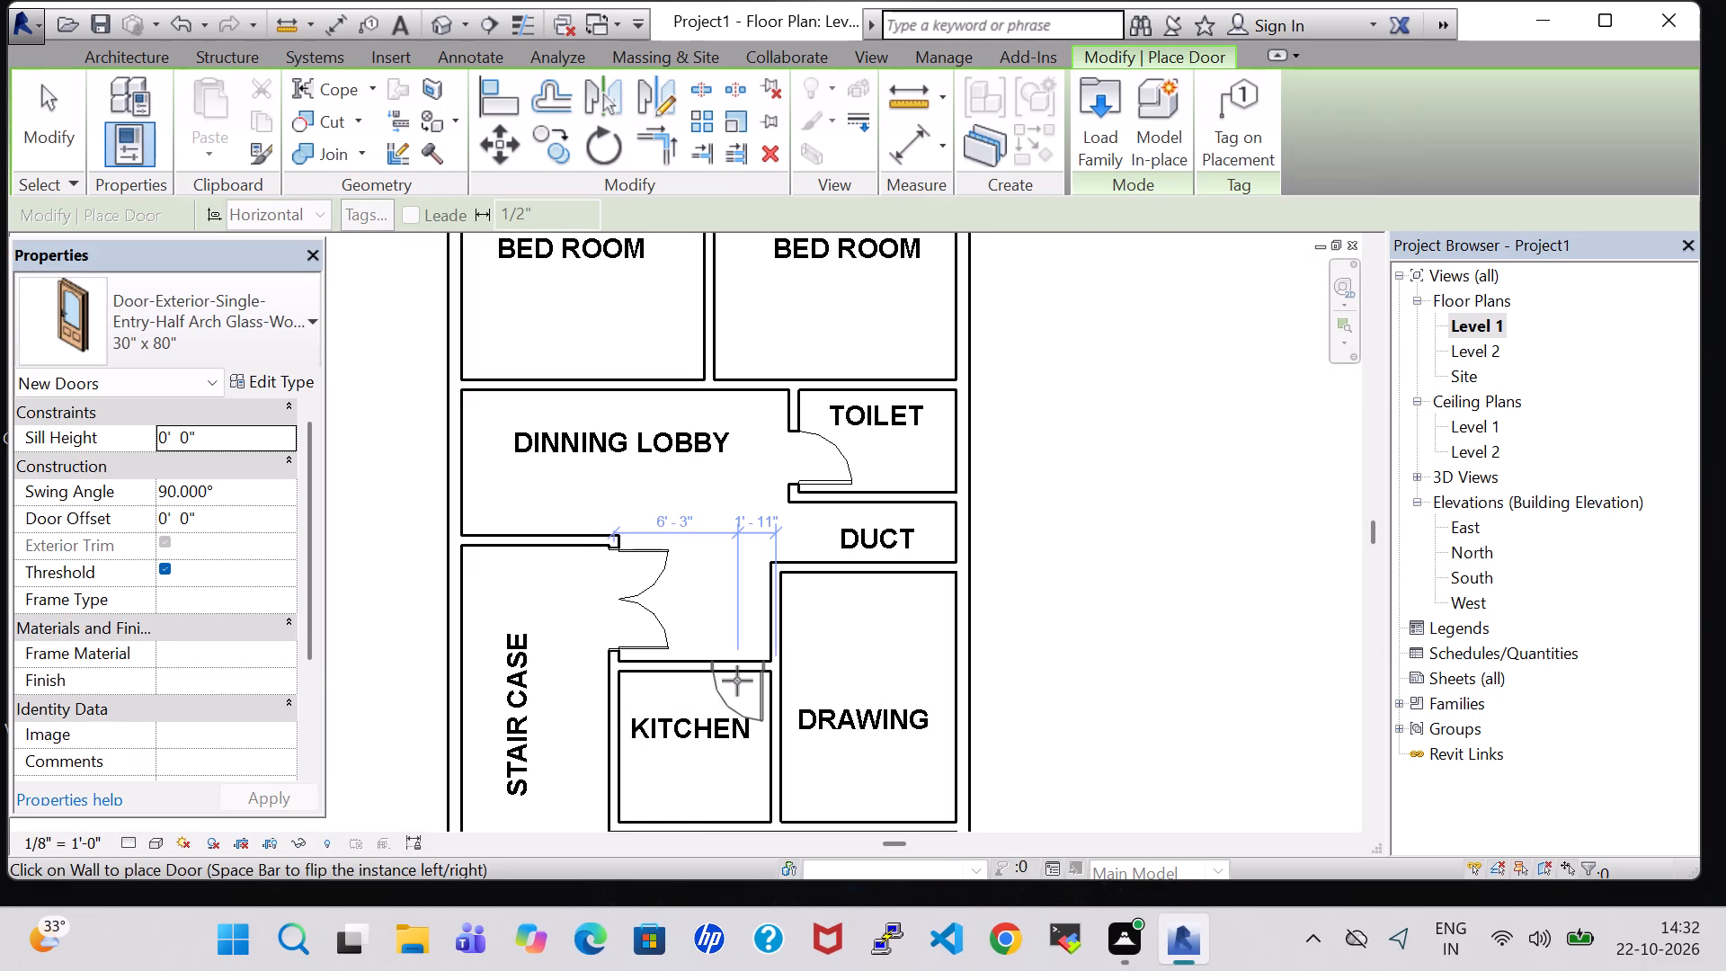
{"action": "left_click", "coordinate": [737, 681]}
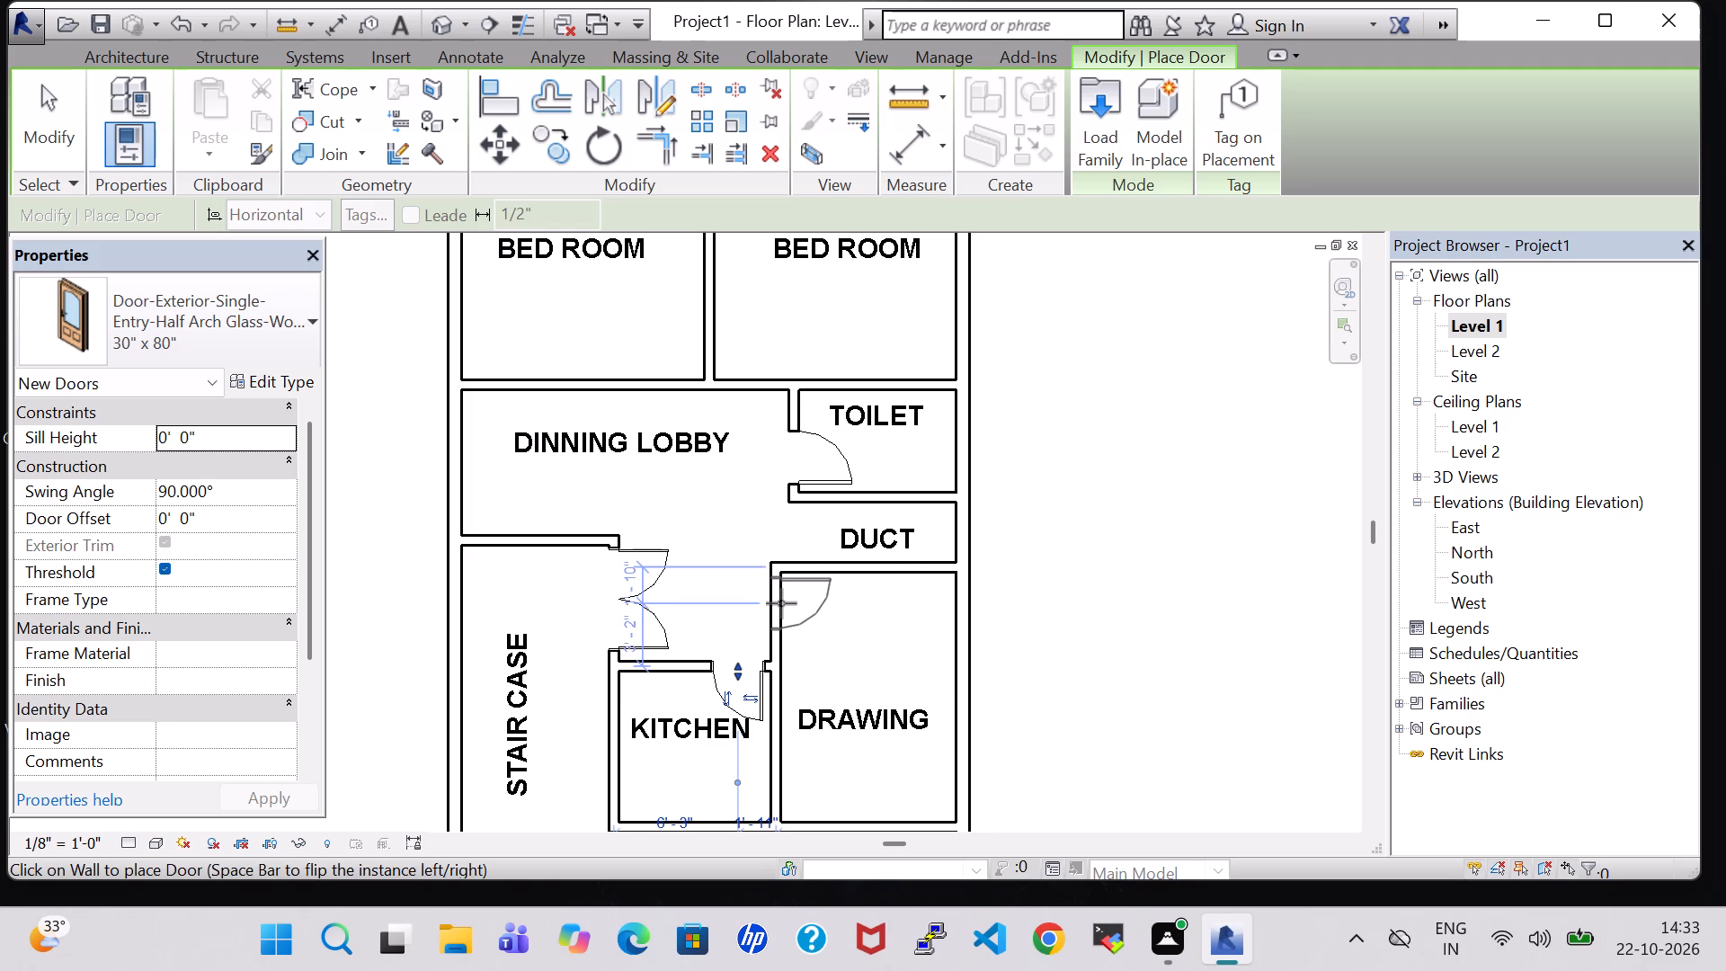
{"action": "left_click", "coordinate": [781, 603]}
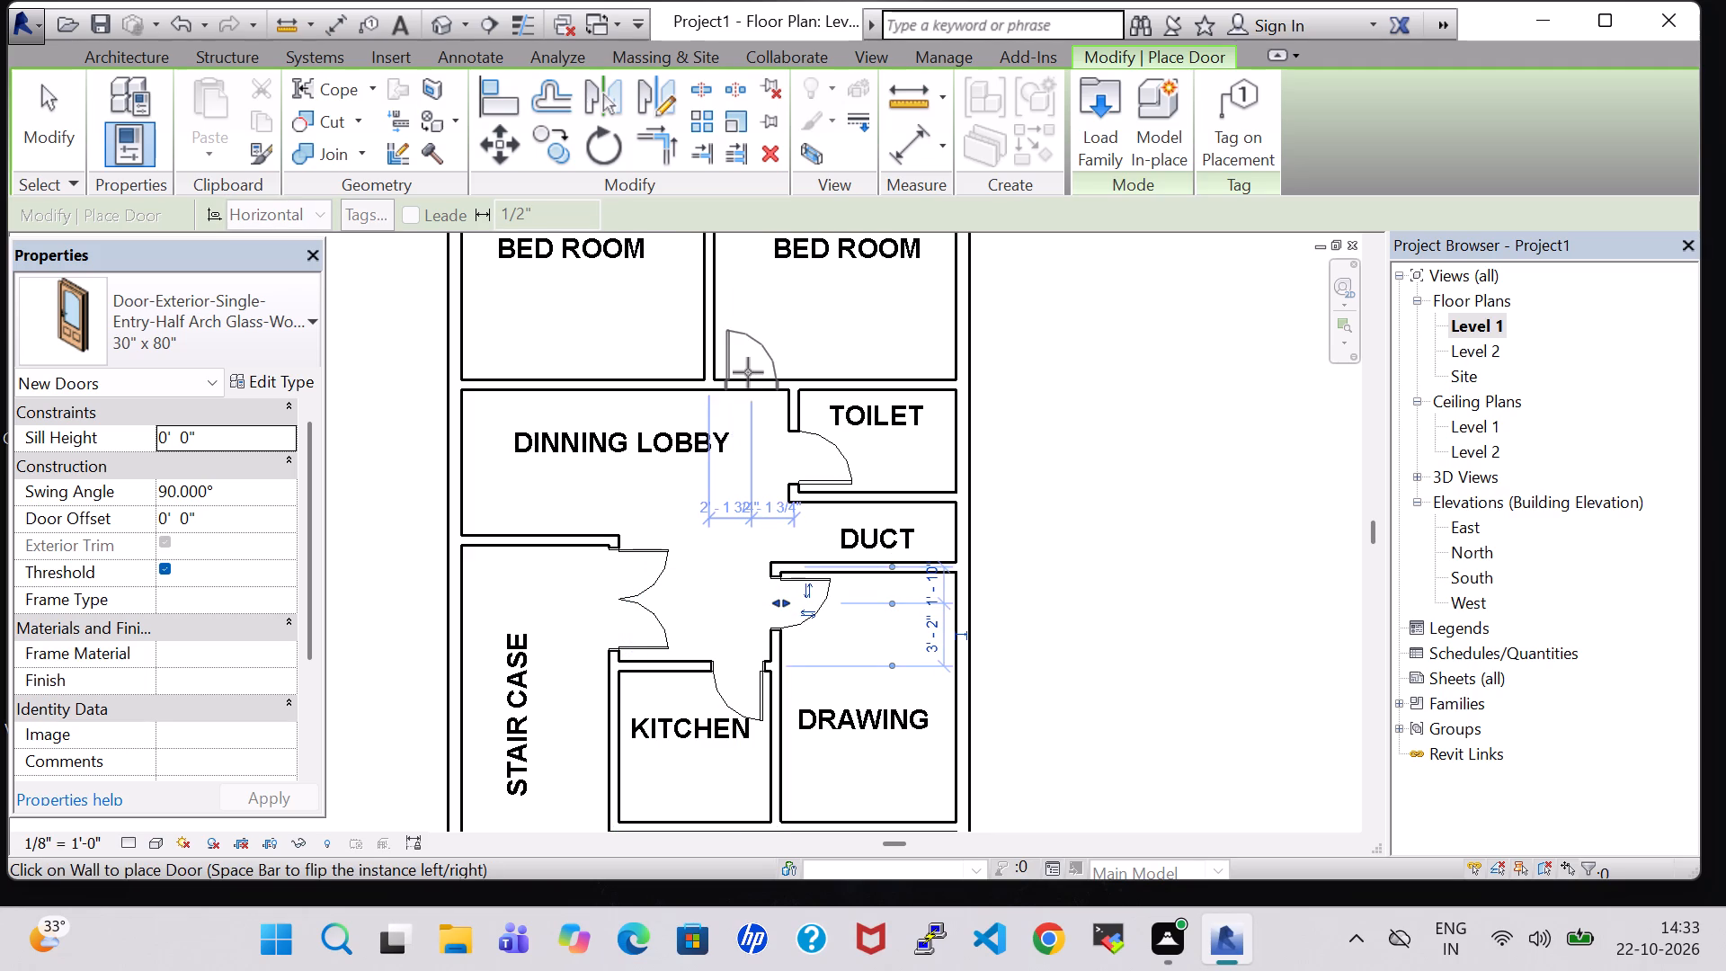
Place 30" x 80" doors in both bed rooms' south walls beside their shared partition, swinging into the rooms and hinged towards the partition.
{"action": "left_click", "coordinate": [748, 372]}
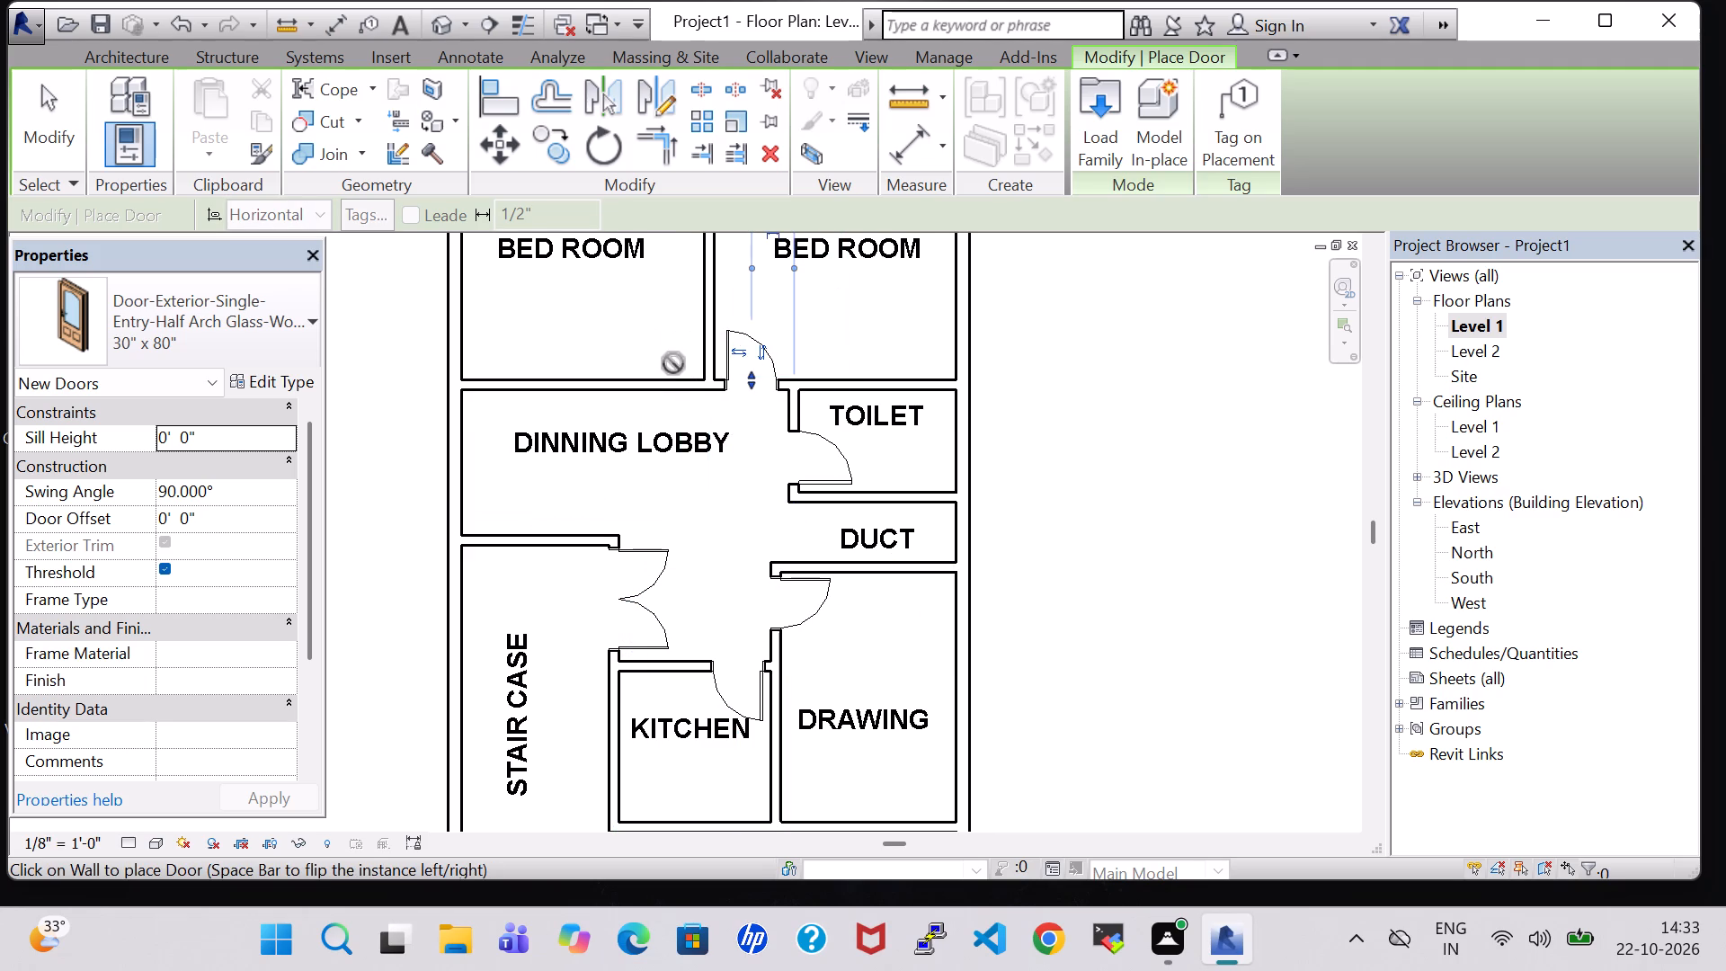
{"action": "key", "text": "space"}
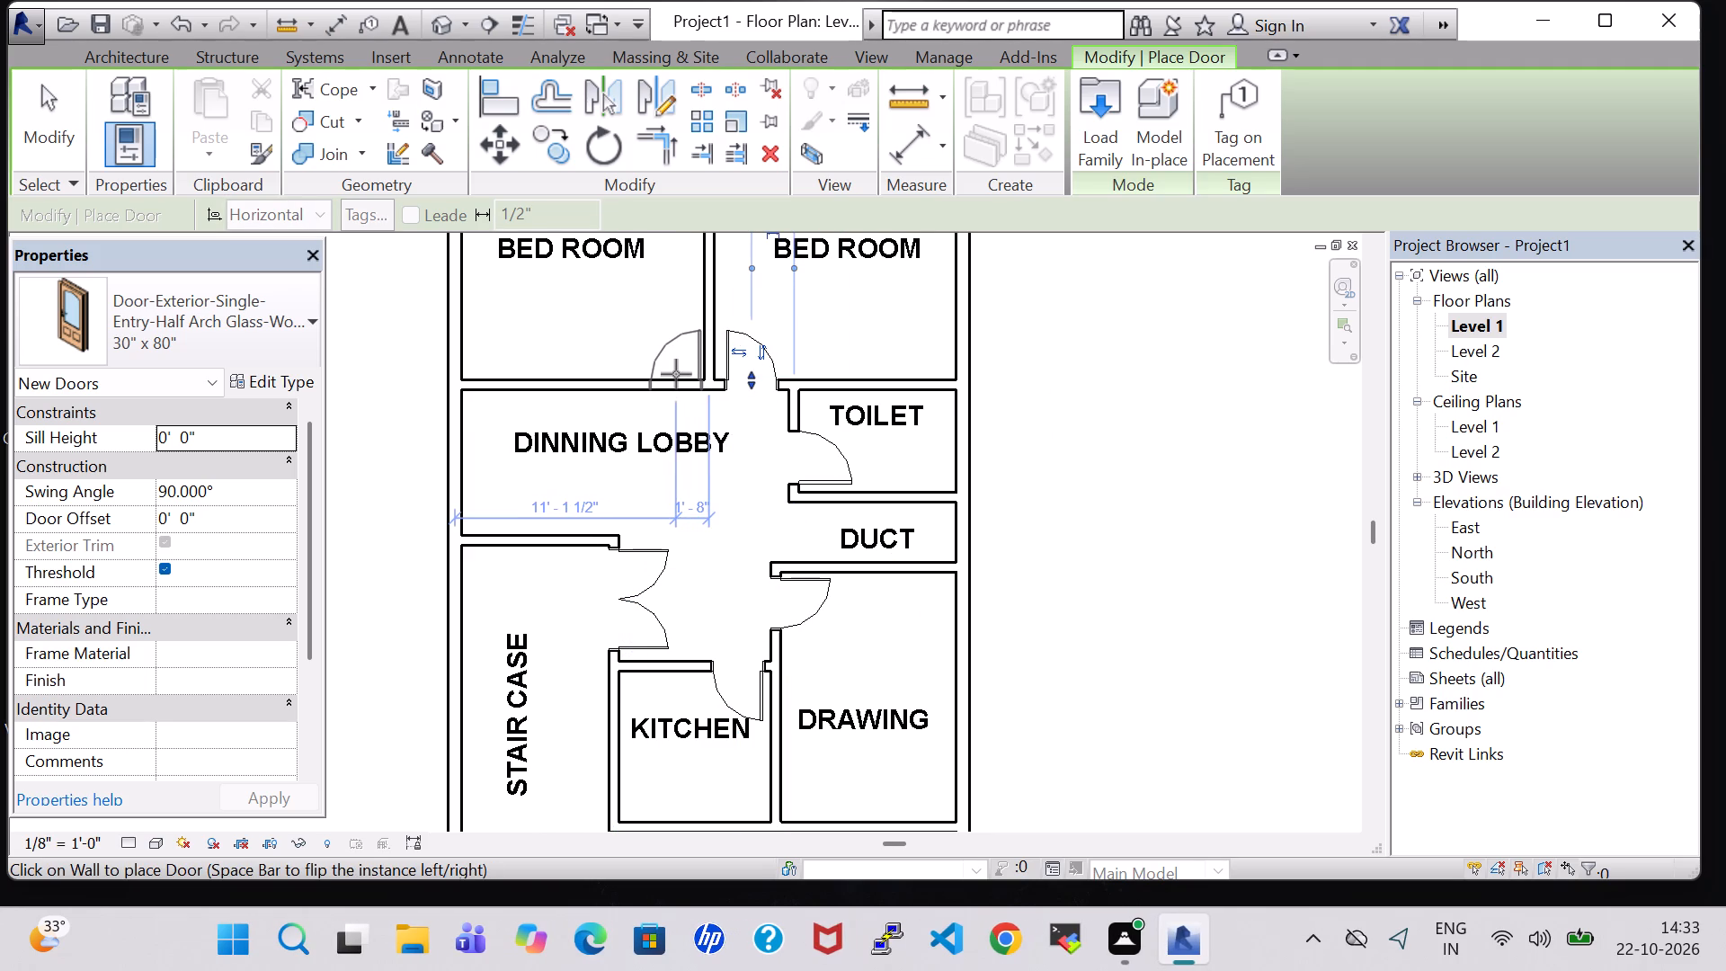
{"action": "left_click", "coordinate": [676, 374]}
{"action": "scroll", "coordinate": [1030, 474], "scroll_direction": "down", "scroll_amount": 1}
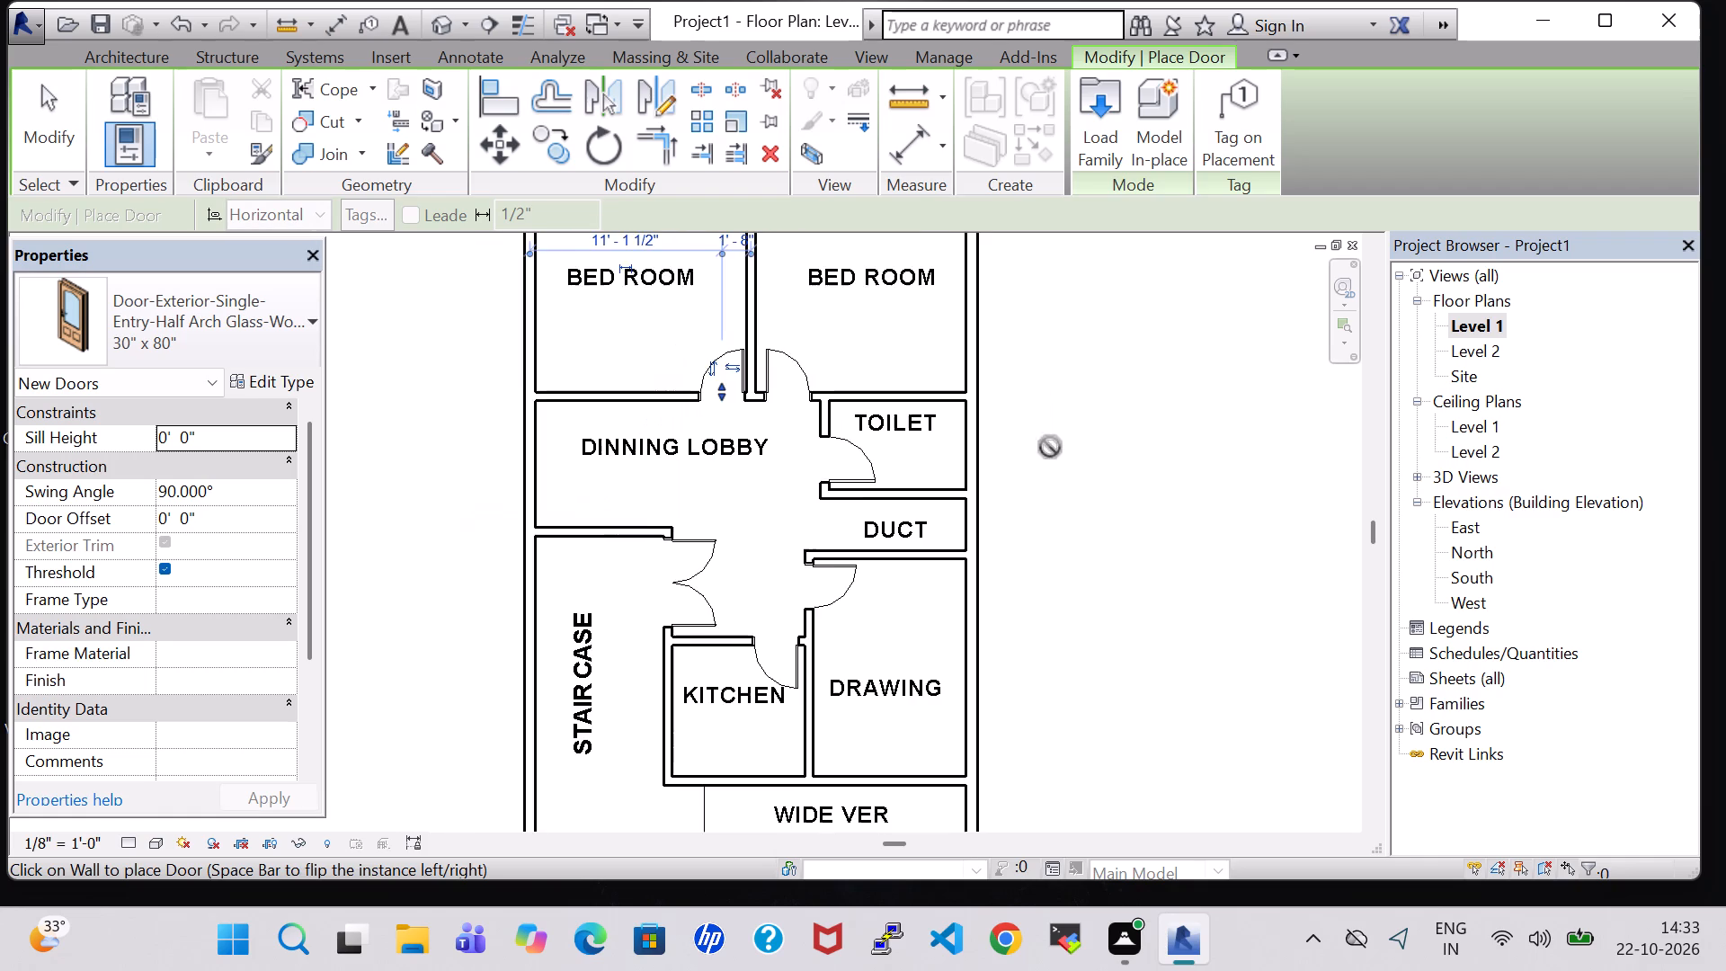
{"action": "middle_click_drag", "start_coordinate": [1052, 445], "coordinate": [1058, 559]}
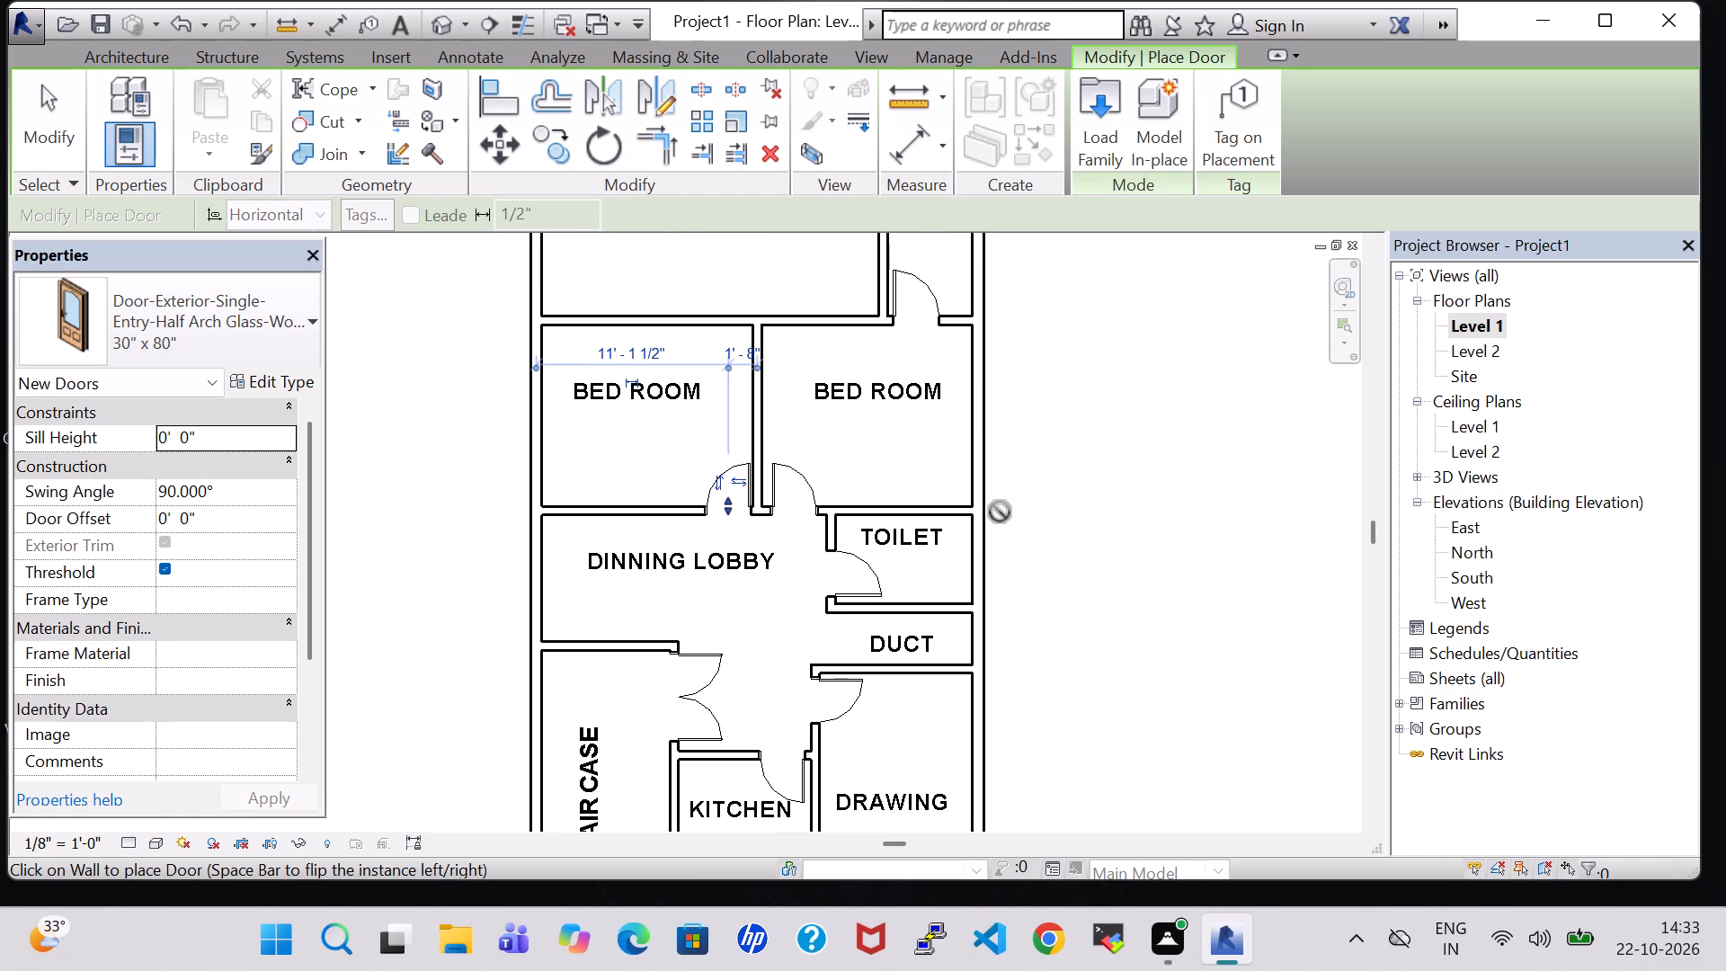
Nudge the west bed room's south door west so its centre lies 2' 0" from the partition between the bed rooms.
{"action": "key", "text": "Escape"}
{"action": "key", "text": "Escape"}
{"action": "left_click", "coordinate": [740, 477]}
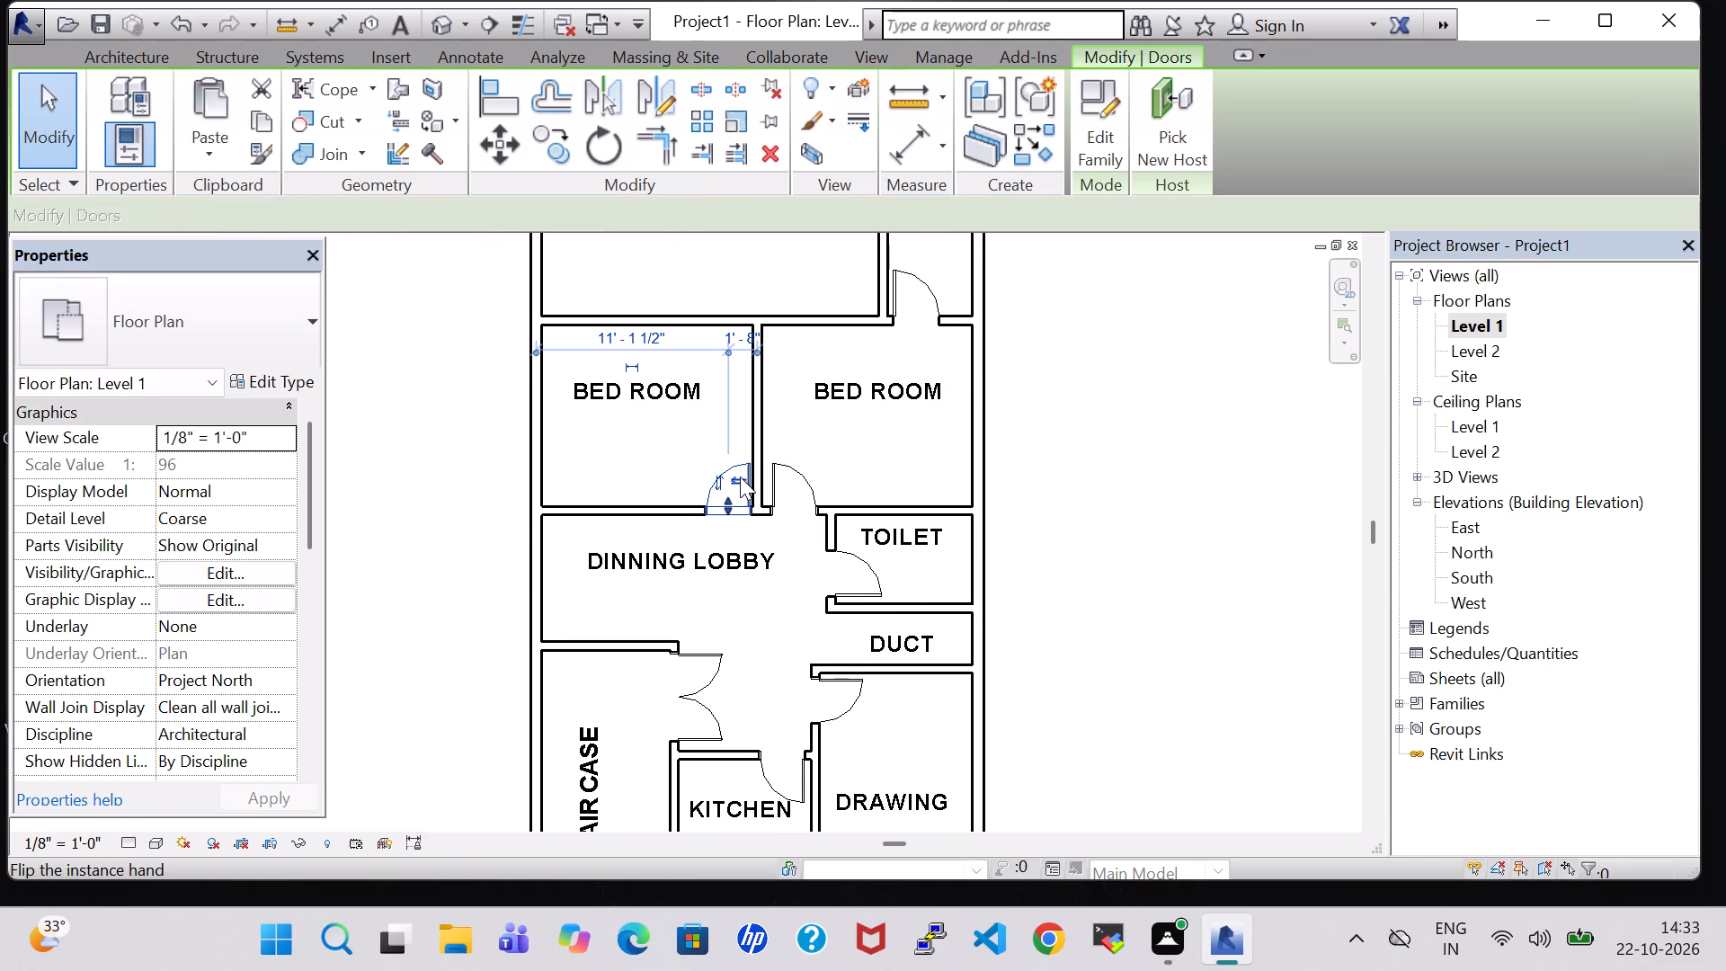
{"action": "key", "text": "Left"}
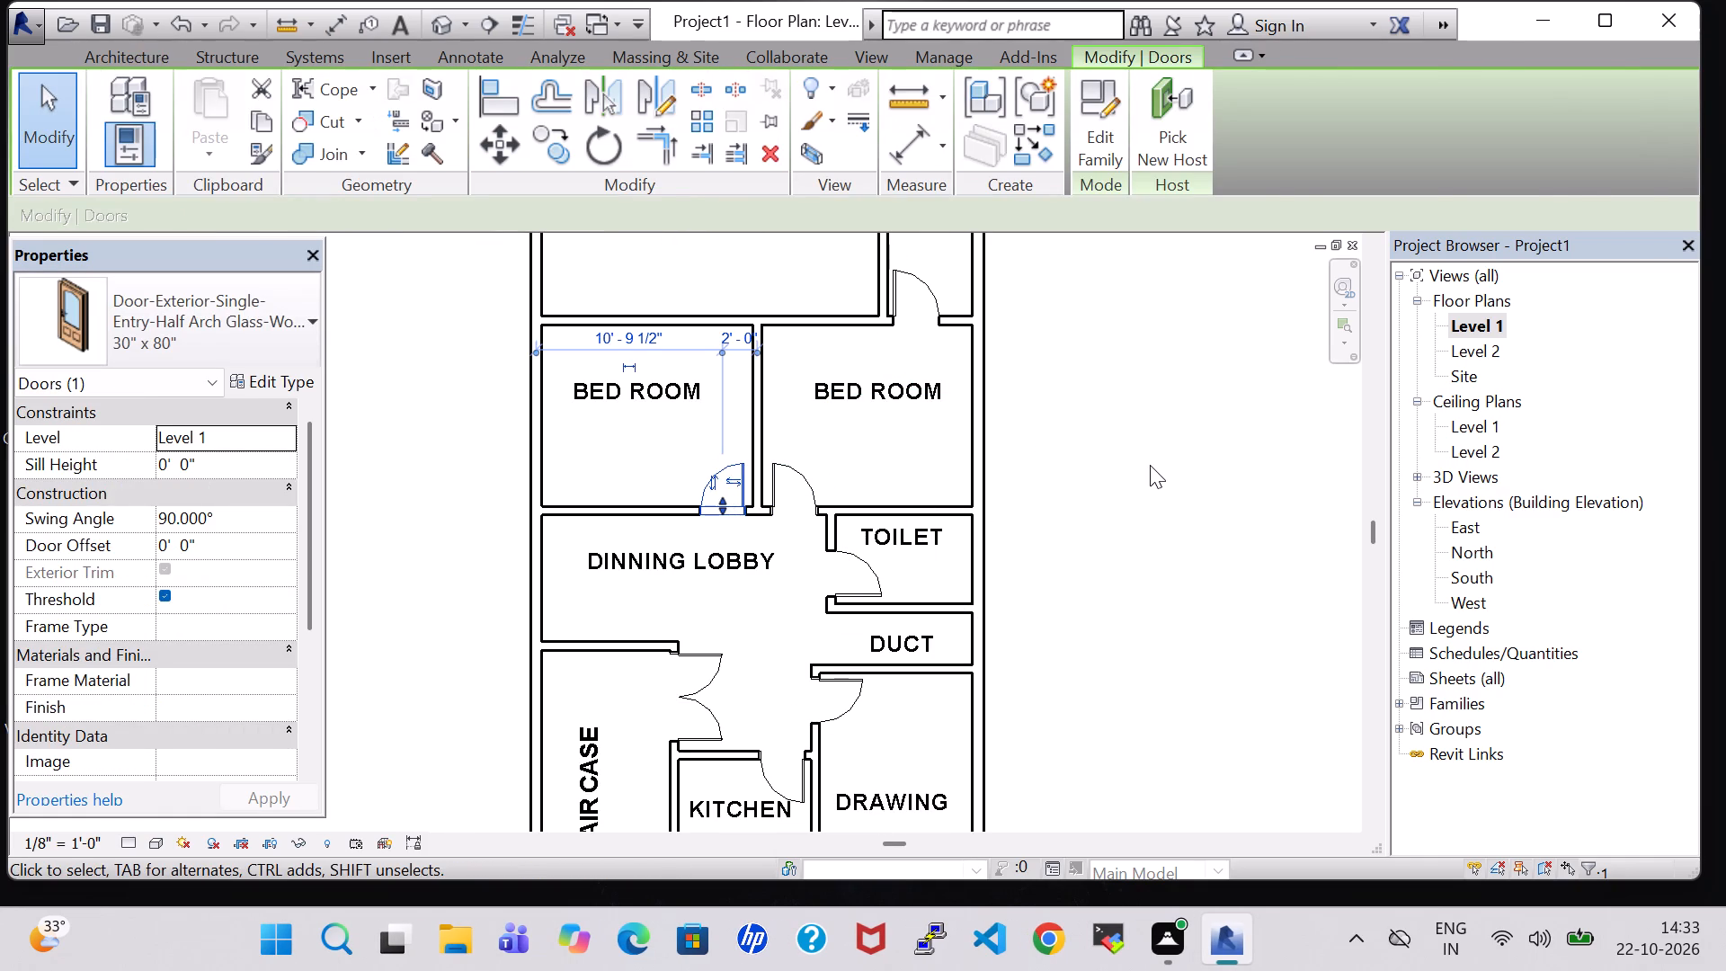
{"action": "left_click", "coordinate": [1150, 465]}
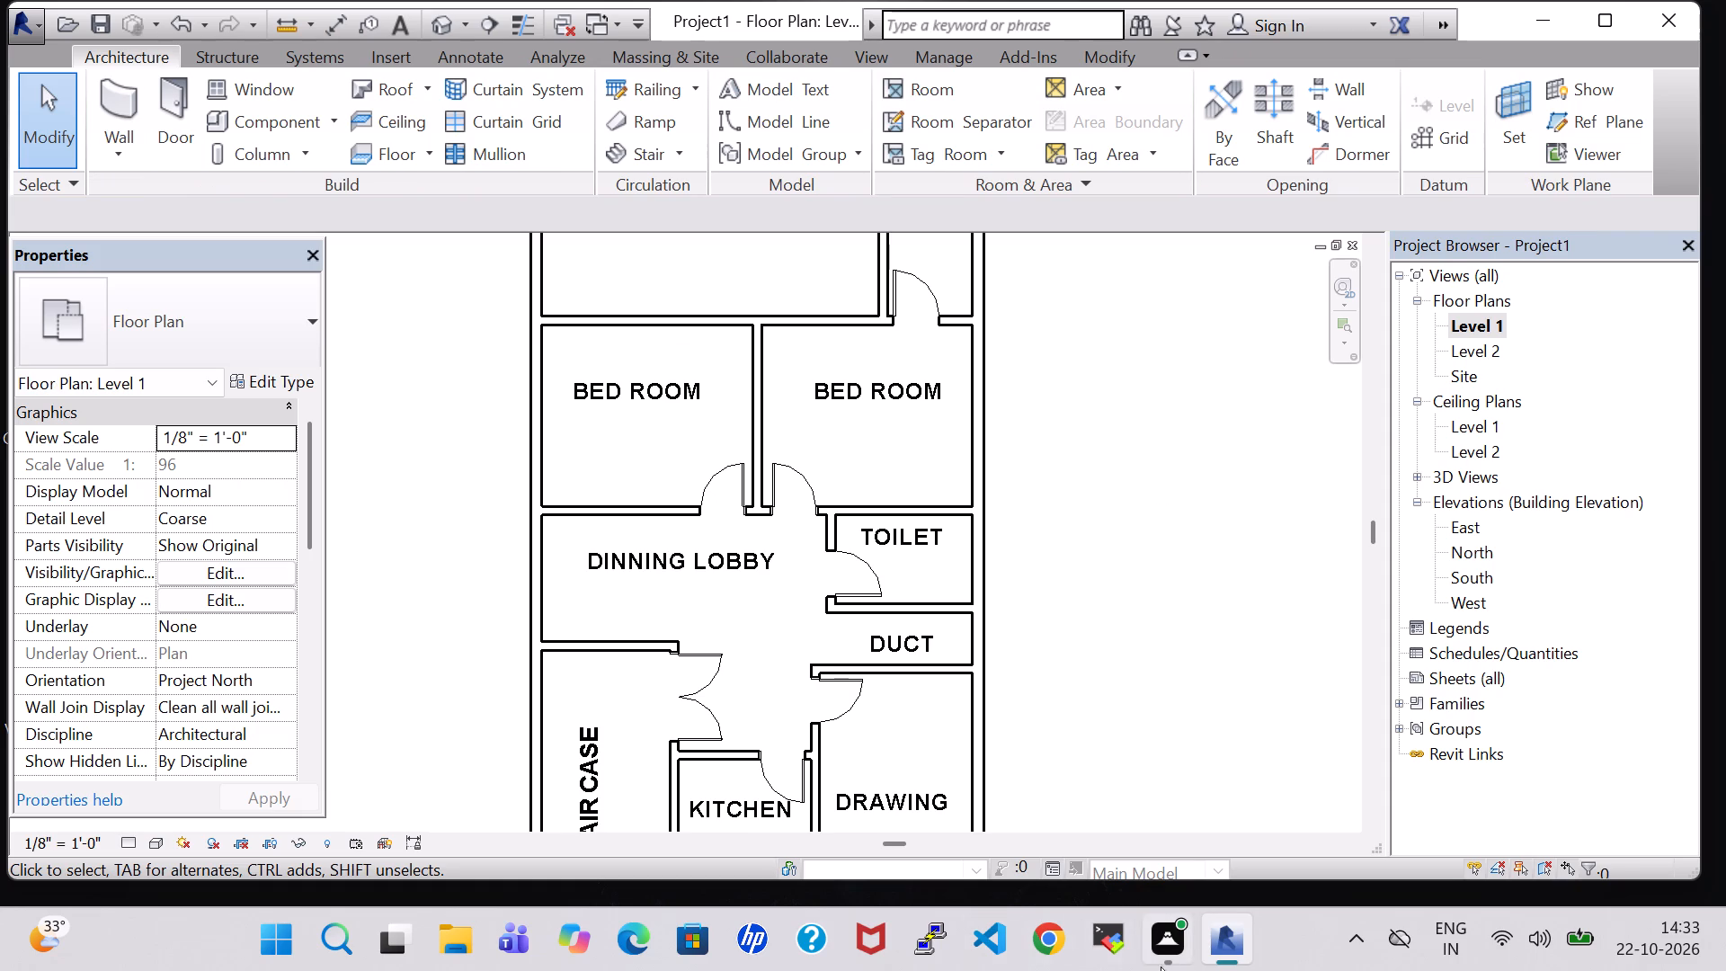
Look over the whole floor plan to check the placed doors and find rooms still missing one.
{"action": "scroll", "coordinate": [1176, 539], "scroll_direction": "down", "scroll_amount": 1}
{"action": "middle_click", "coordinate": [1176, 551]}
{"action": "middle_click_drag", "start_coordinate": [1176, 551], "coordinate": [1170, 551]}
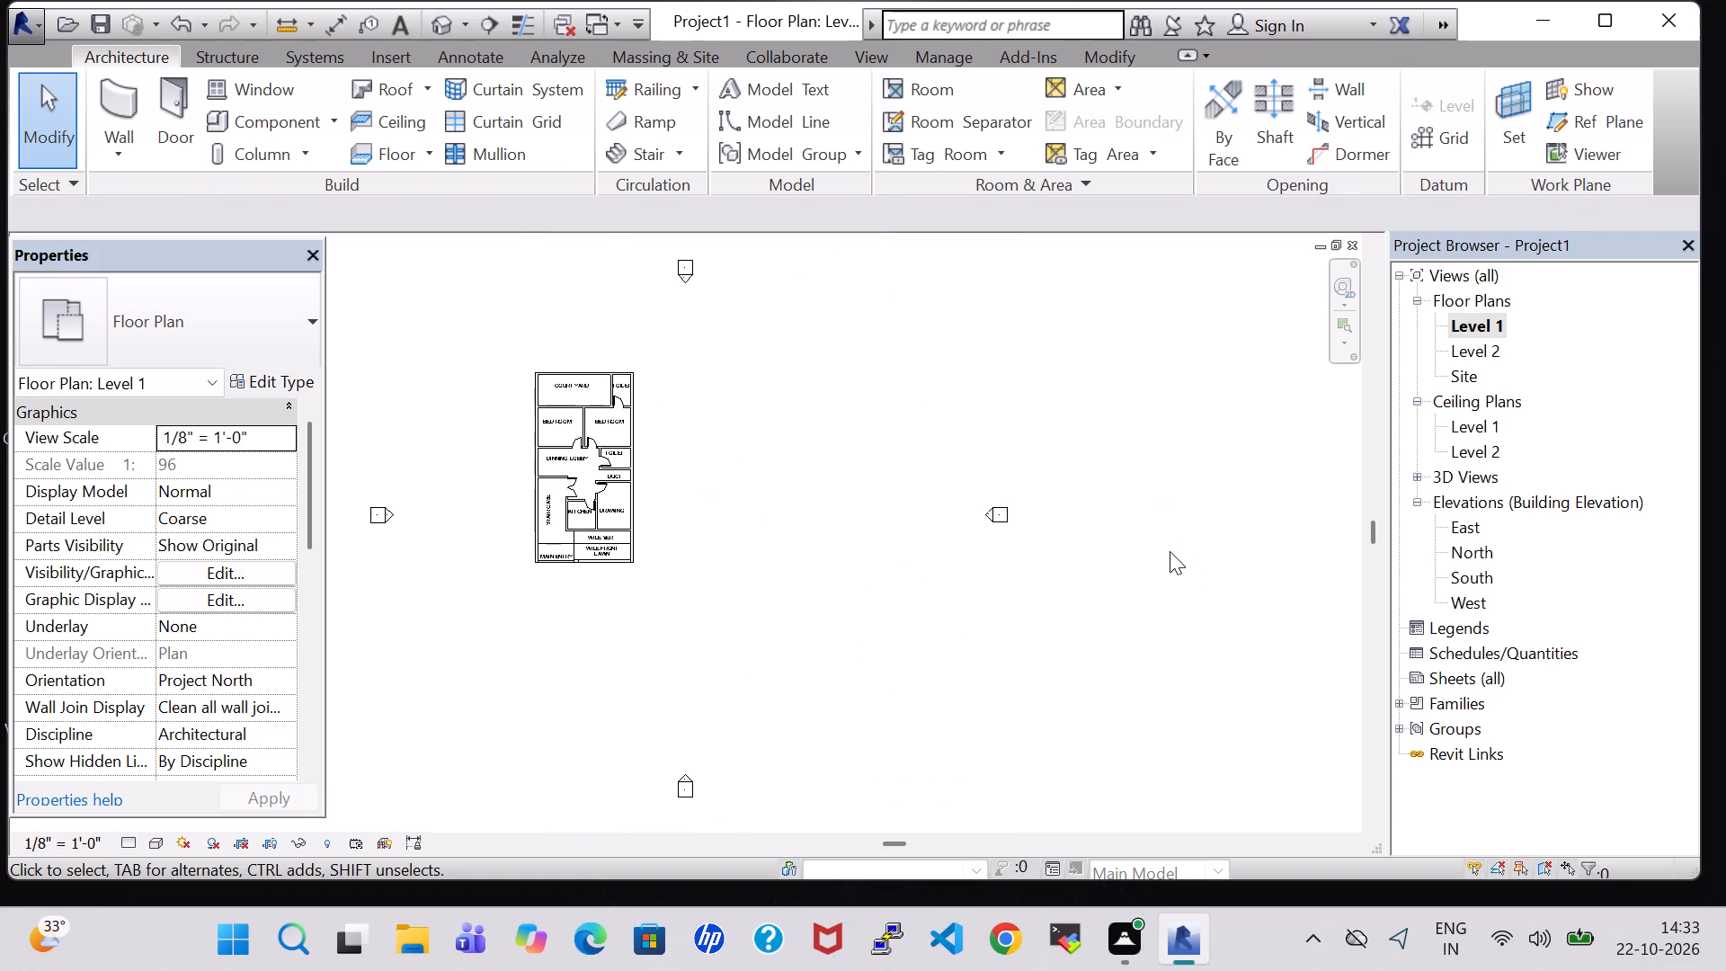
{"action": "middle_click_drag", "start_coordinate": [1170, 551], "coordinate": [1157, 551]}
{"action": "scroll", "coordinate": [555, 426], "scroll_direction": "up", "scroll_amount": 6}
{"action": "middle_click_drag", "start_coordinate": [803, 440], "coordinate": [884, 439]}
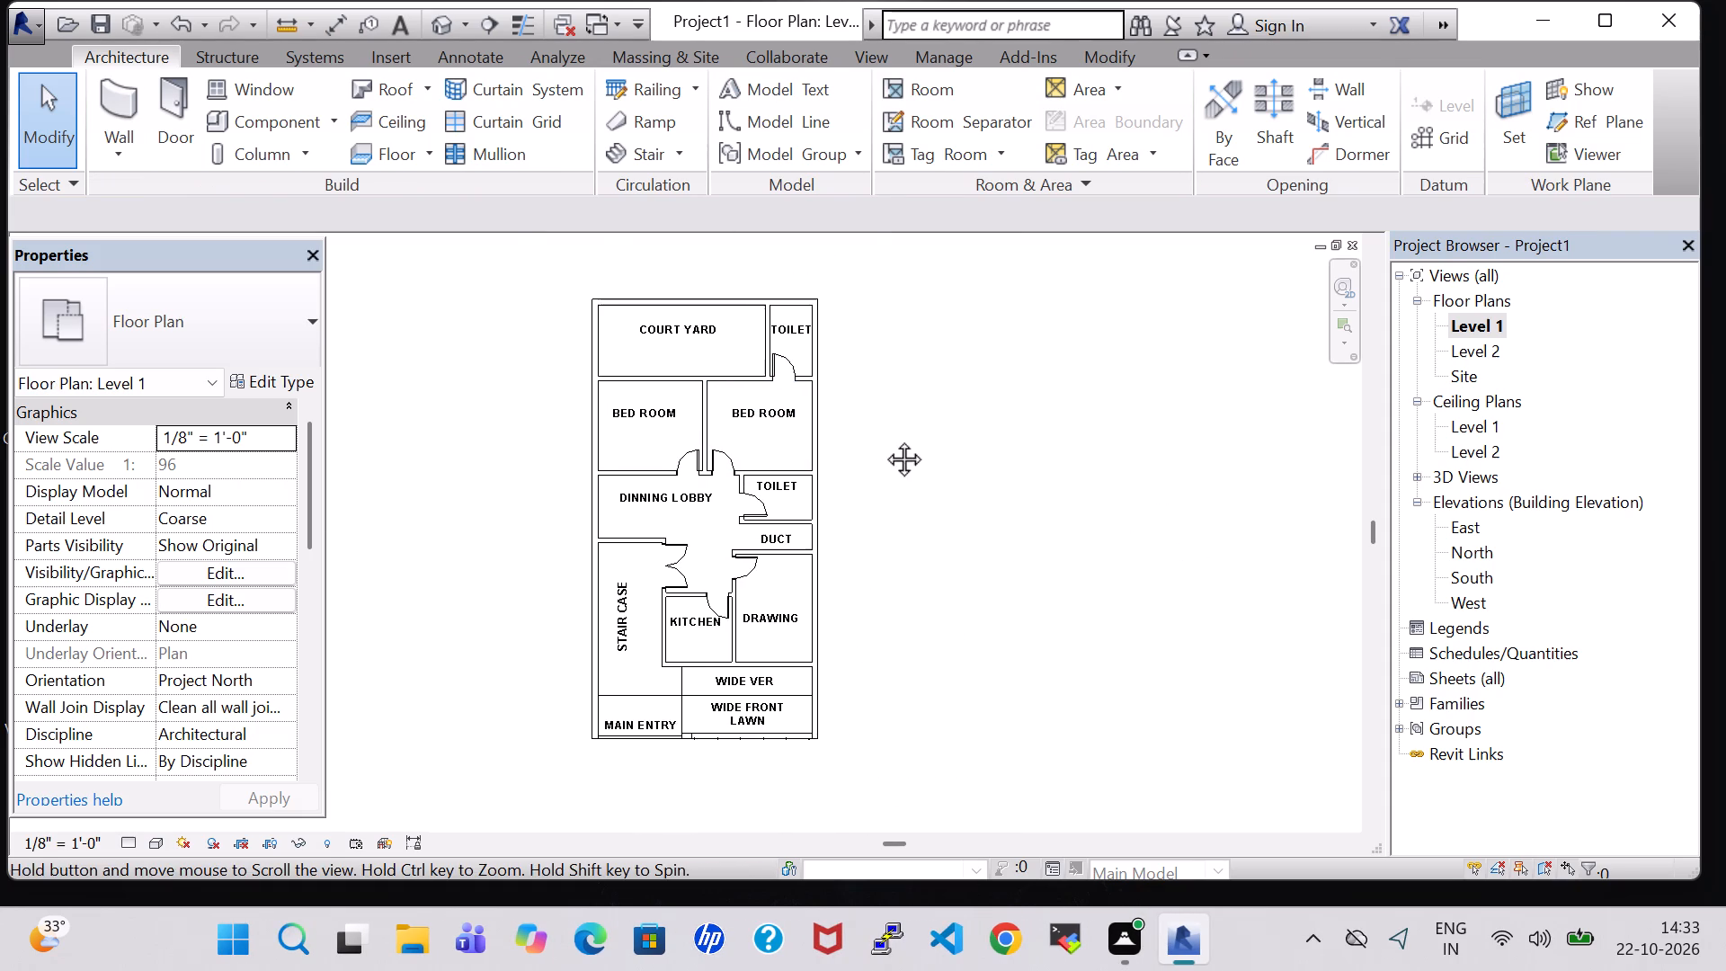
{"action": "middle_click_drag", "start_coordinate": [884, 439], "coordinate": [951, 436]}
{"action": "scroll", "coordinate": [969, 432], "scroll_direction": "up", "scroll_amount": 1}
{"action": "middle_click_drag", "start_coordinate": [969, 432], "coordinate": [1007, 431]}
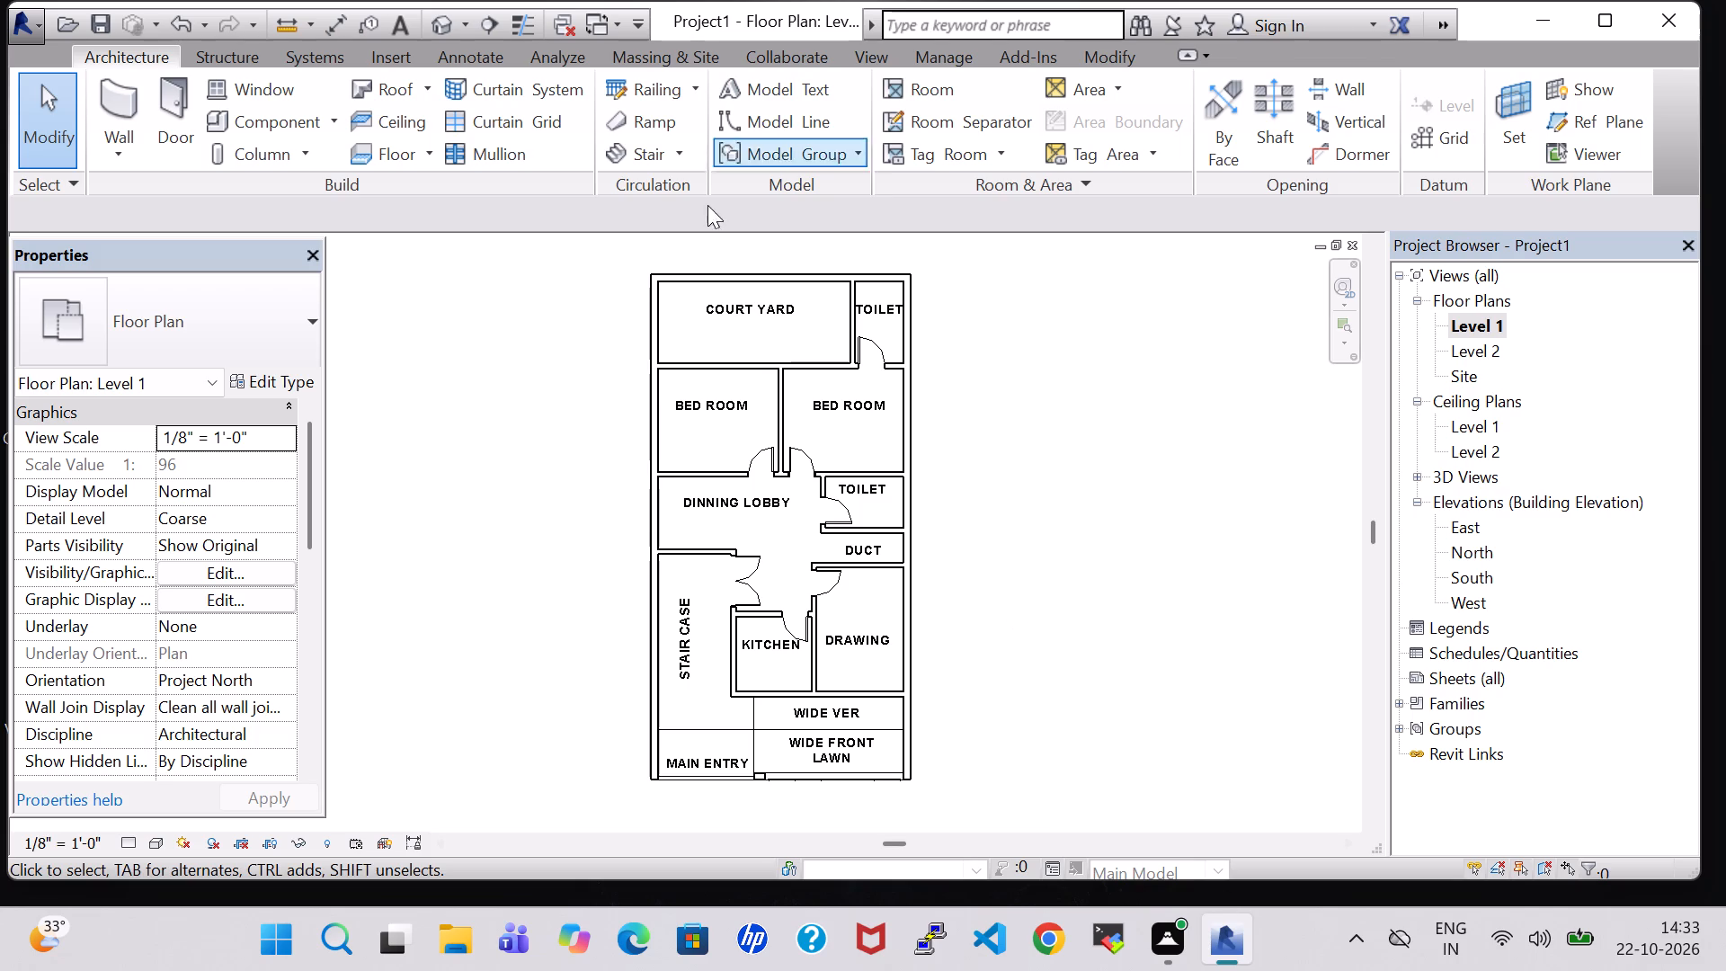
Place a 30" x 80" door in the wall between the court yard and the west bed room, near the partition, swinging into the bed room.
{"action": "left_click", "coordinate": [150, 121]}
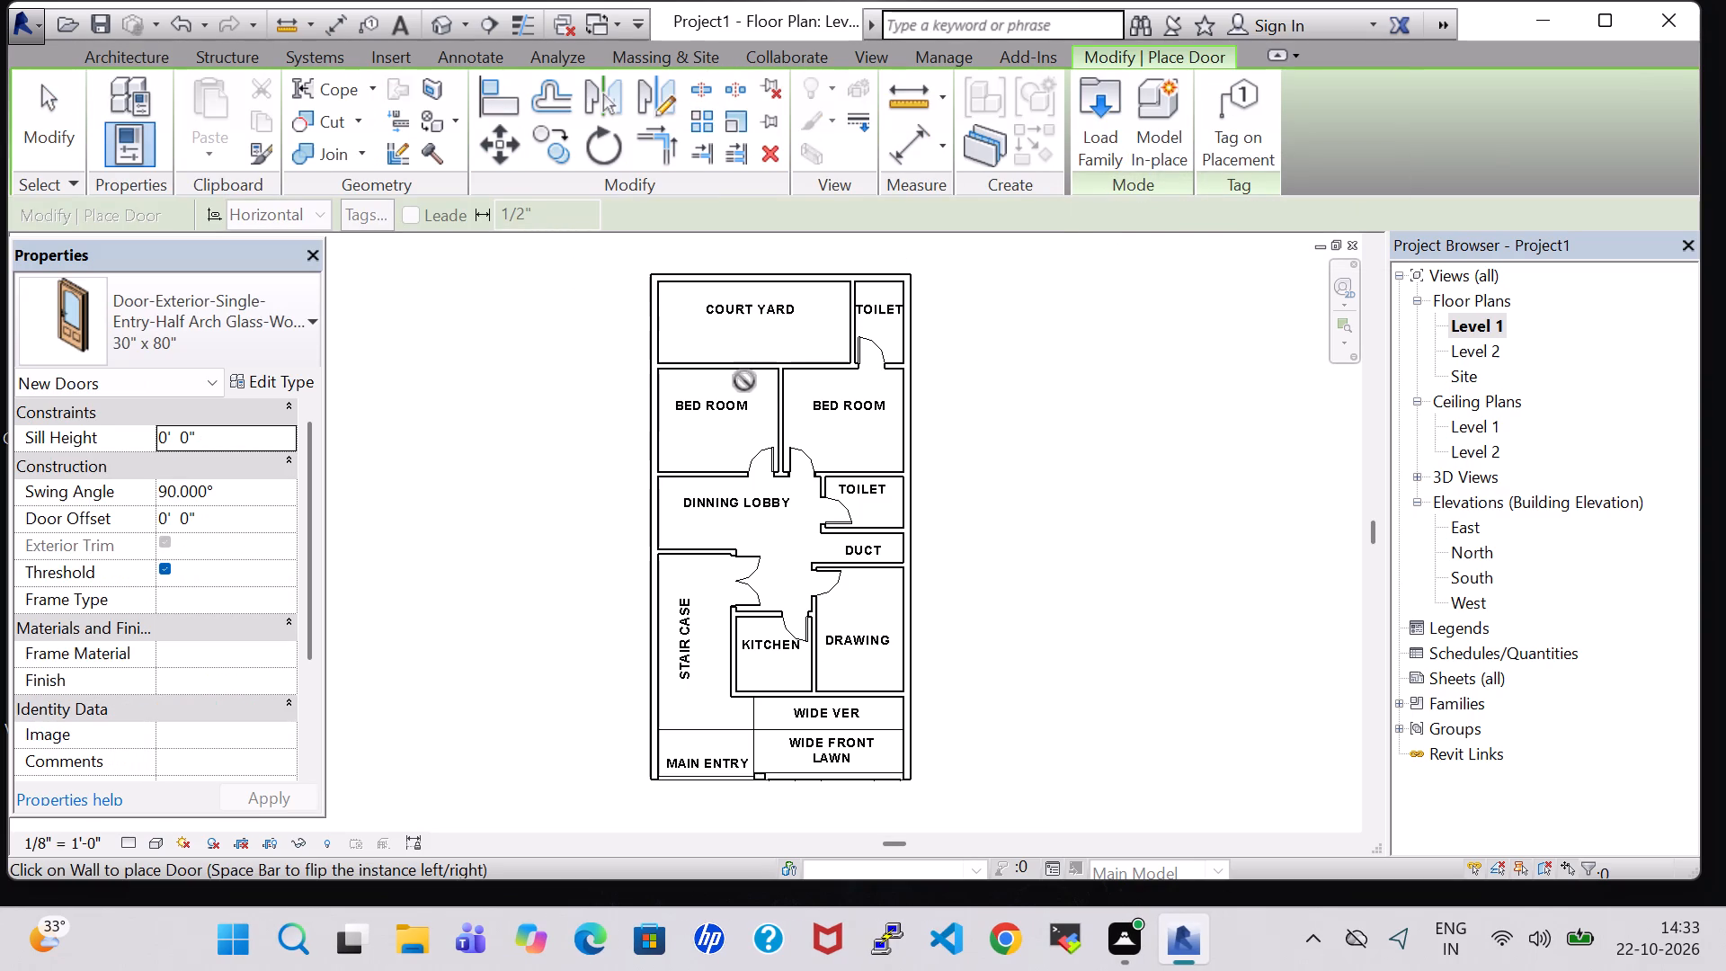
{"action": "scroll", "coordinate": [744, 380], "scroll_direction": "up", "scroll_amount": 4}
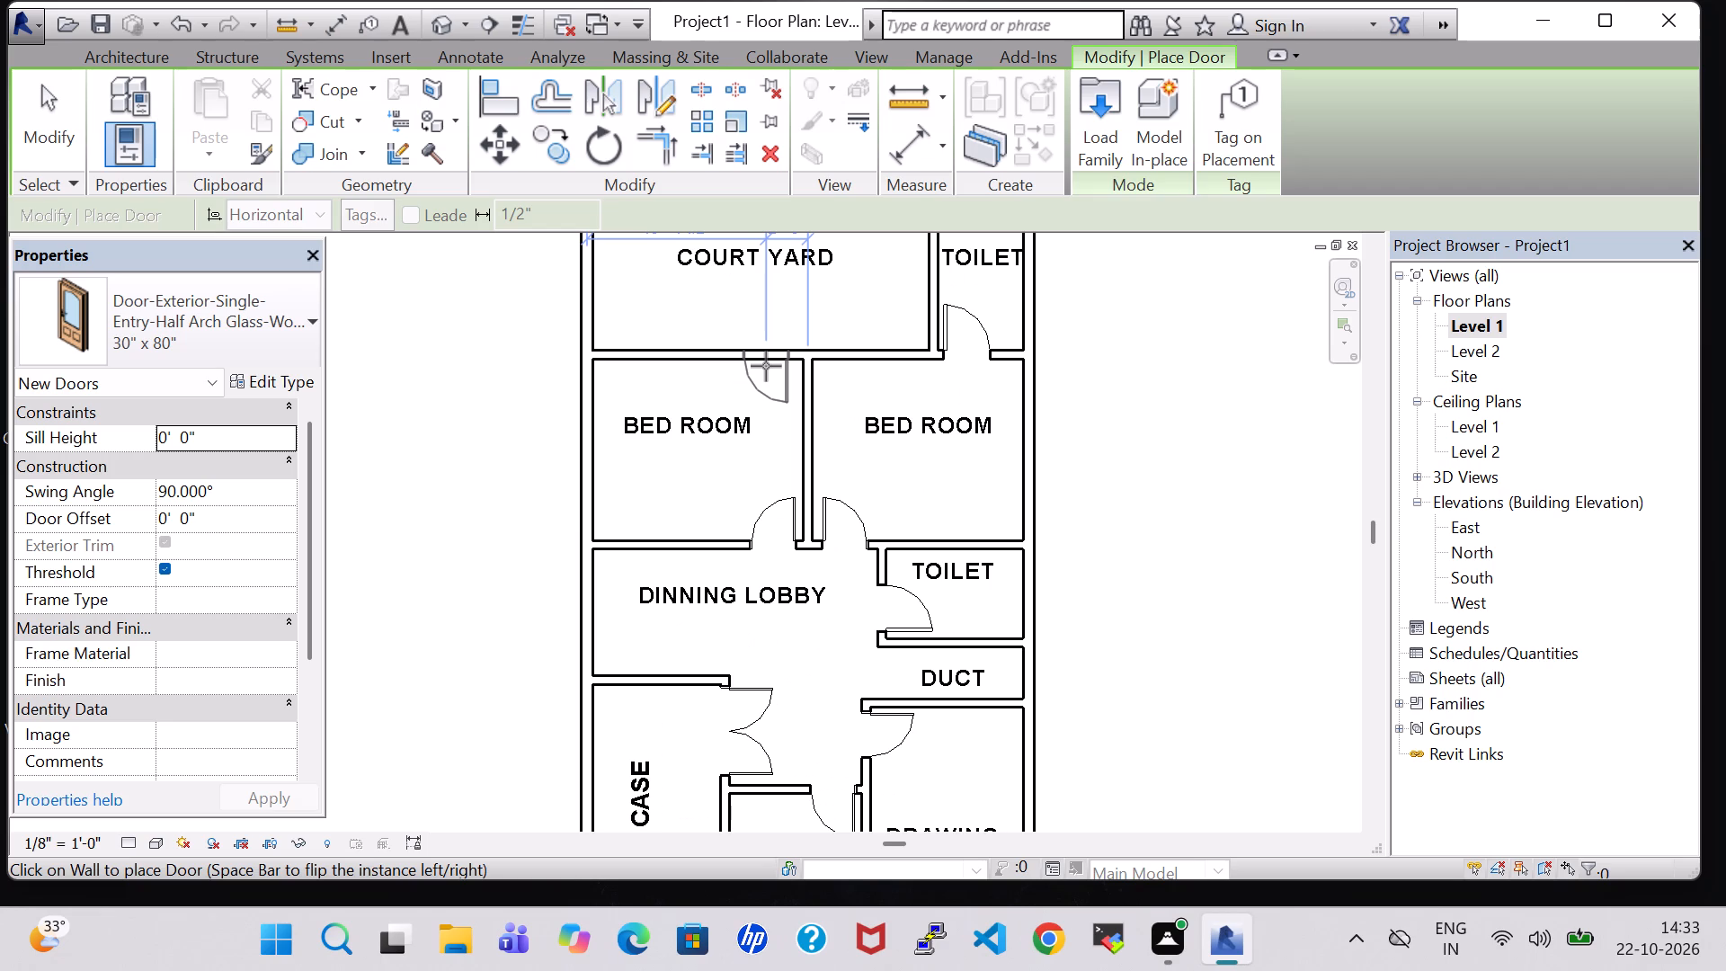
{"action": "key", "text": "space"}
{"action": "key", "text": "space"}
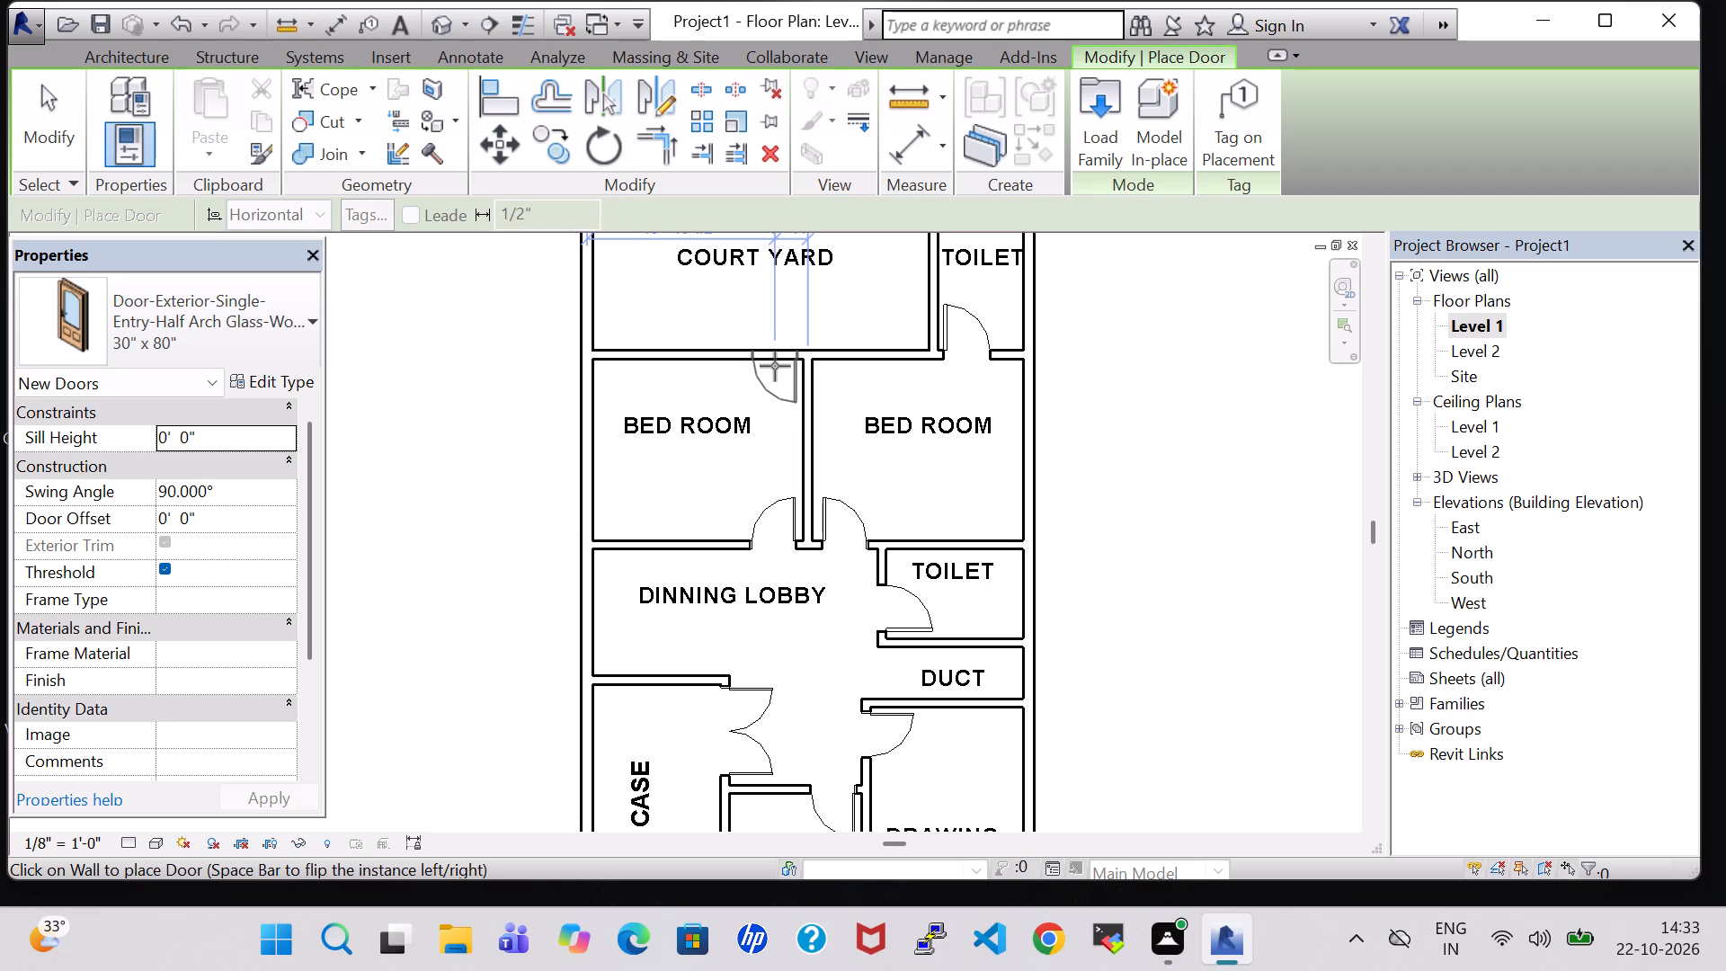
{"action": "left_click", "coordinate": [774, 366]}
{"action": "scroll", "coordinate": [1101, 419], "scroll_direction": "down", "scroll_amount": 3}
{"action": "key", "text": "Escape"}
{"action": "key", "text": "Escape"}
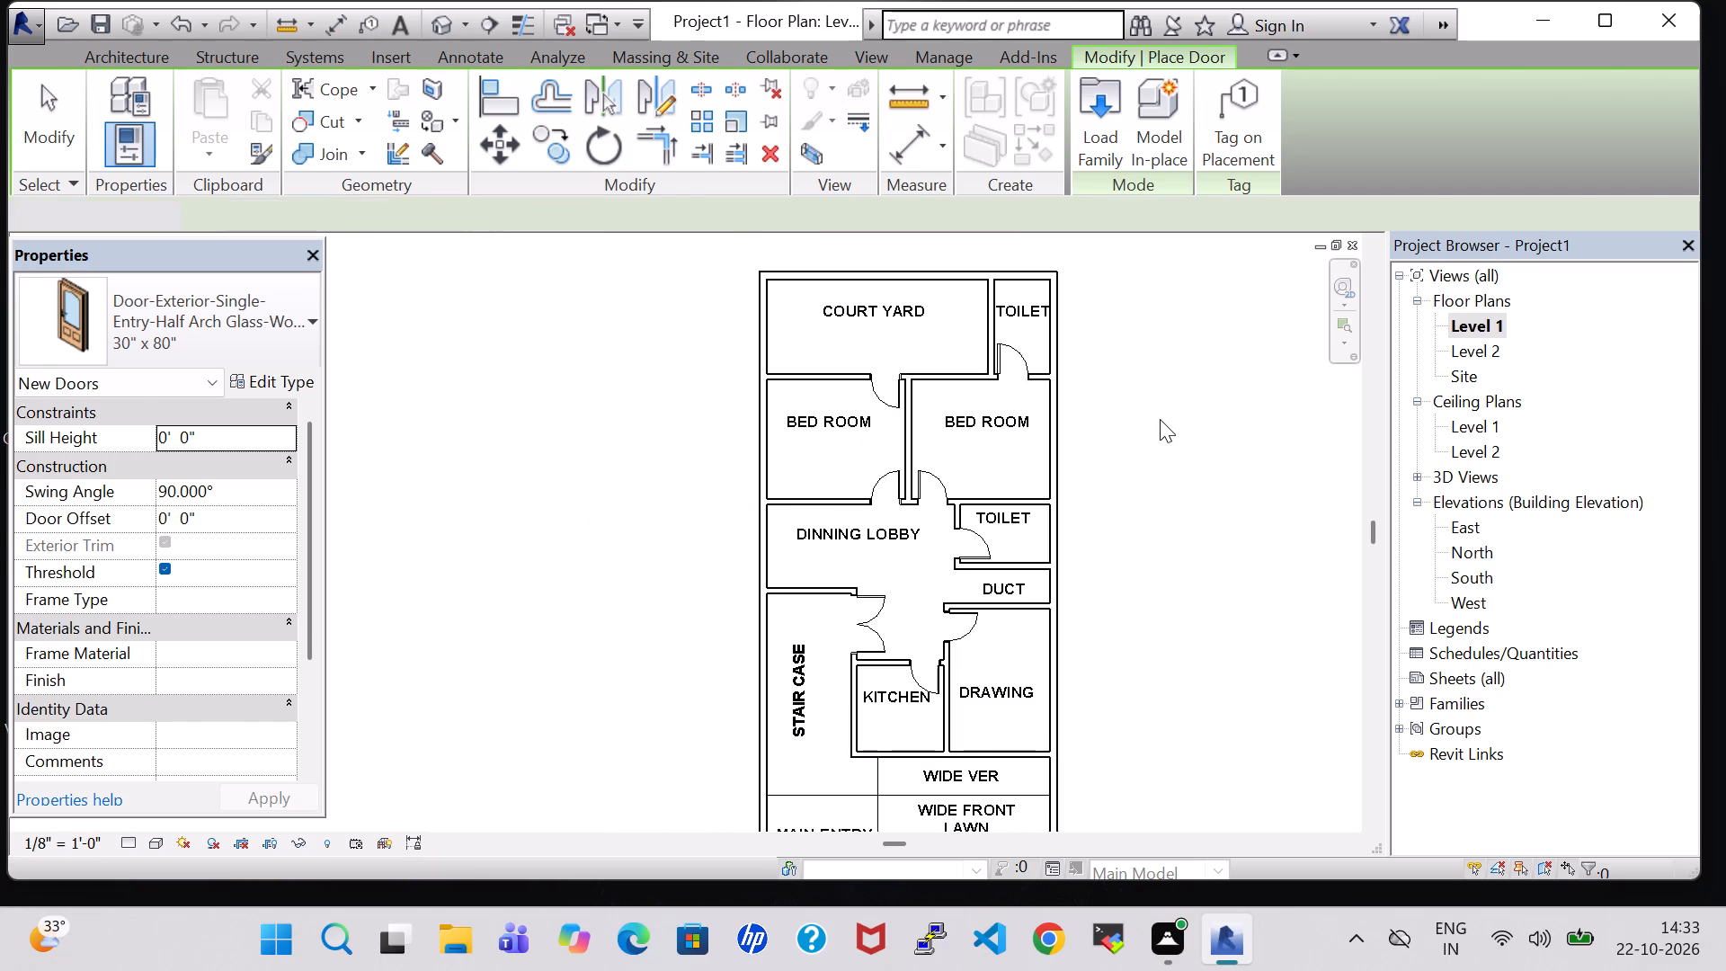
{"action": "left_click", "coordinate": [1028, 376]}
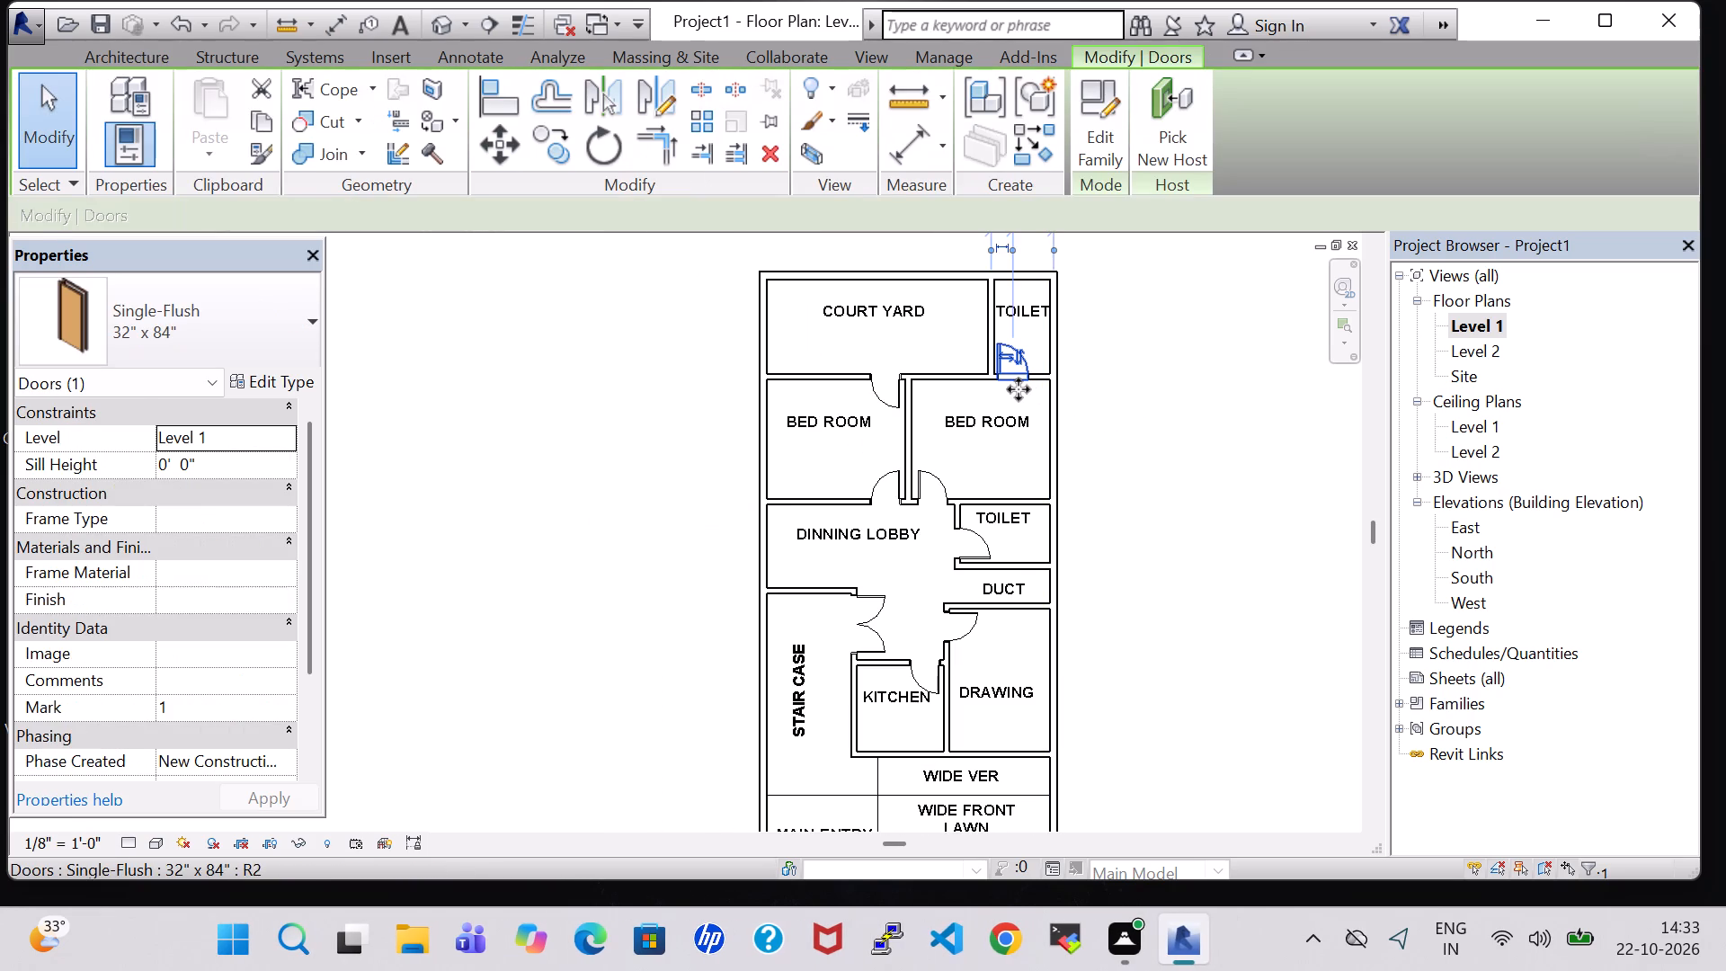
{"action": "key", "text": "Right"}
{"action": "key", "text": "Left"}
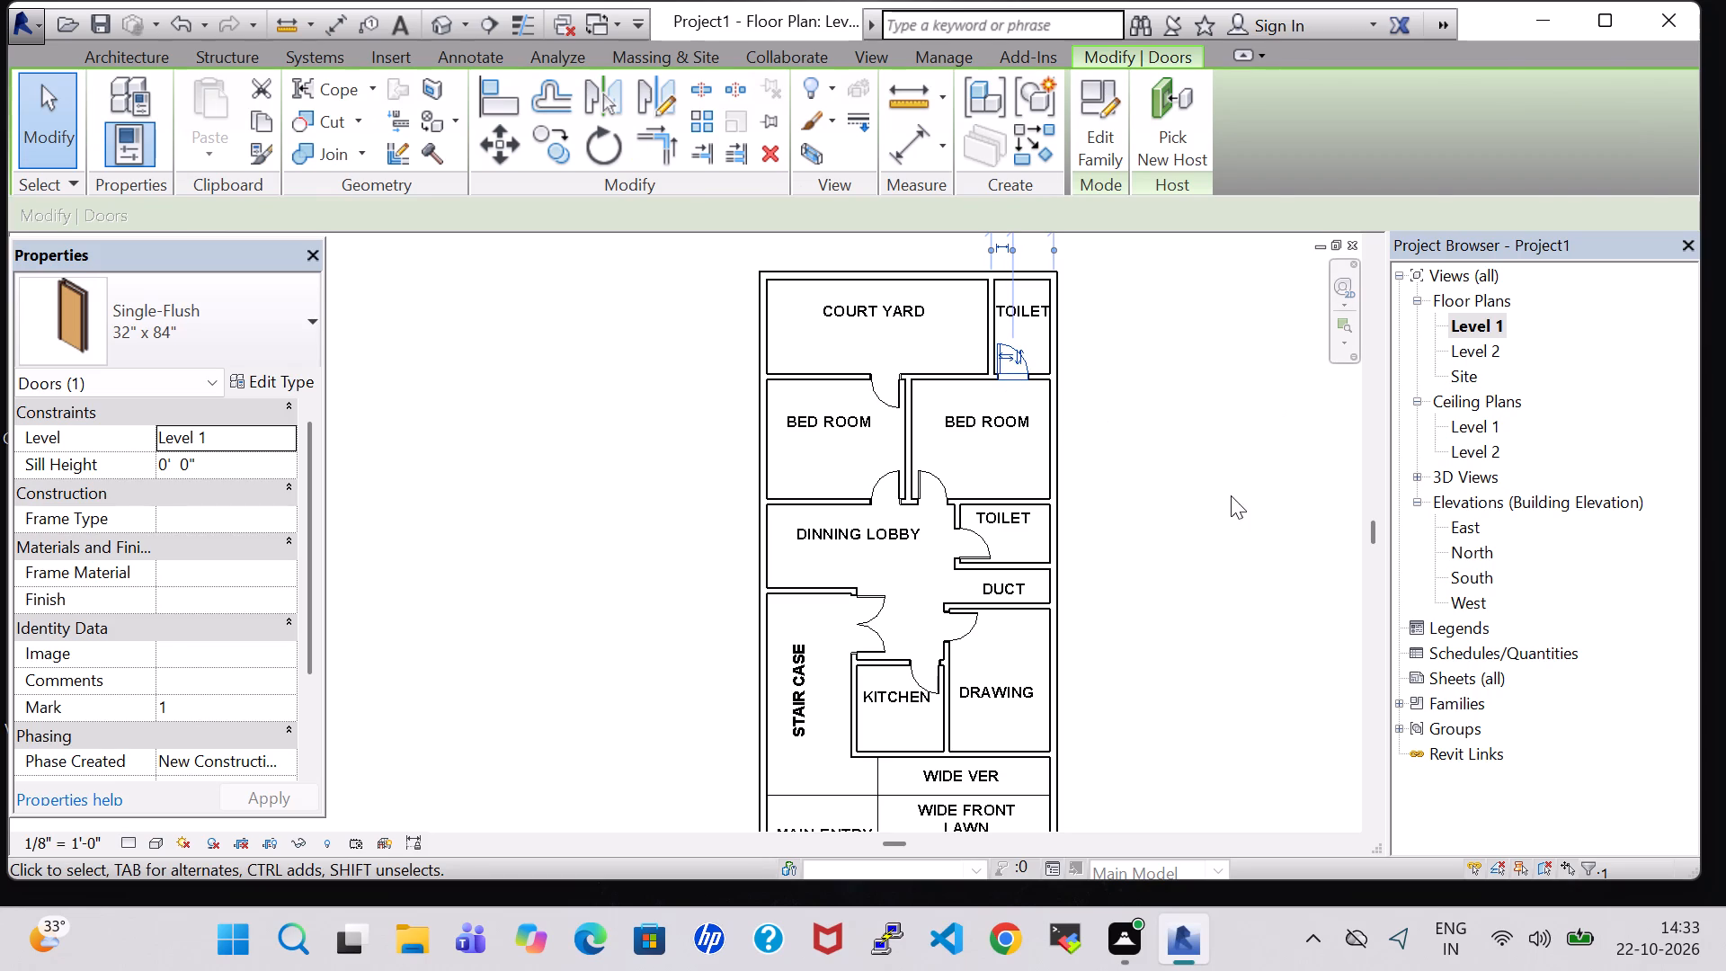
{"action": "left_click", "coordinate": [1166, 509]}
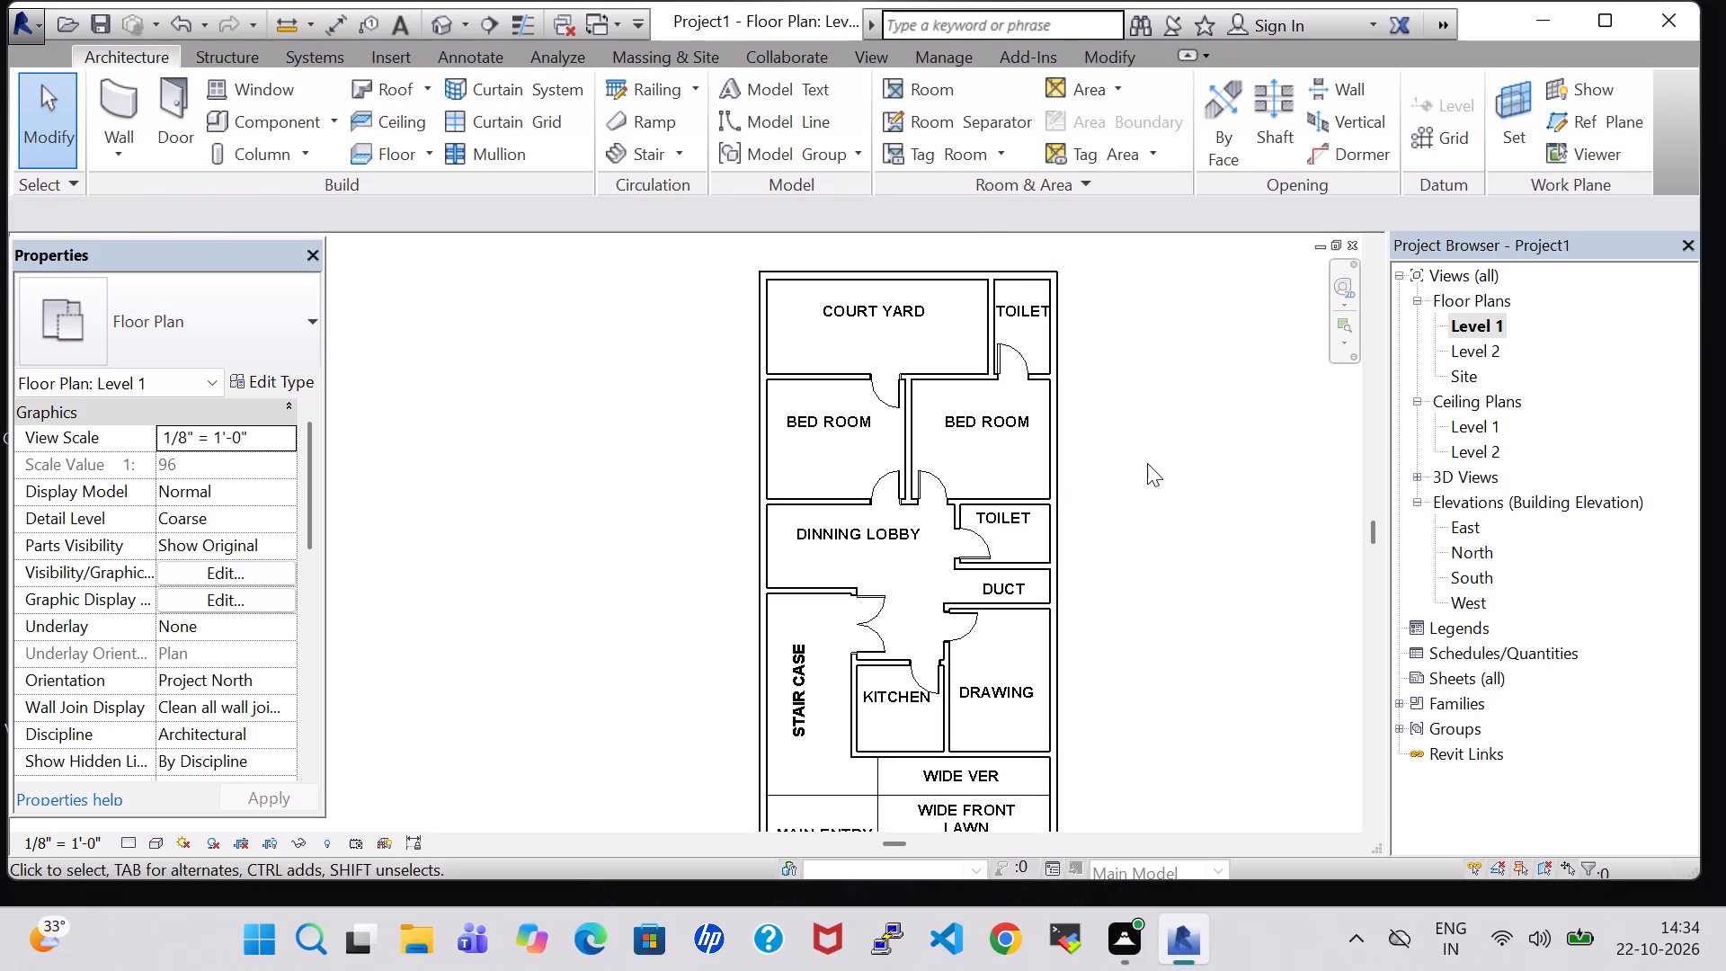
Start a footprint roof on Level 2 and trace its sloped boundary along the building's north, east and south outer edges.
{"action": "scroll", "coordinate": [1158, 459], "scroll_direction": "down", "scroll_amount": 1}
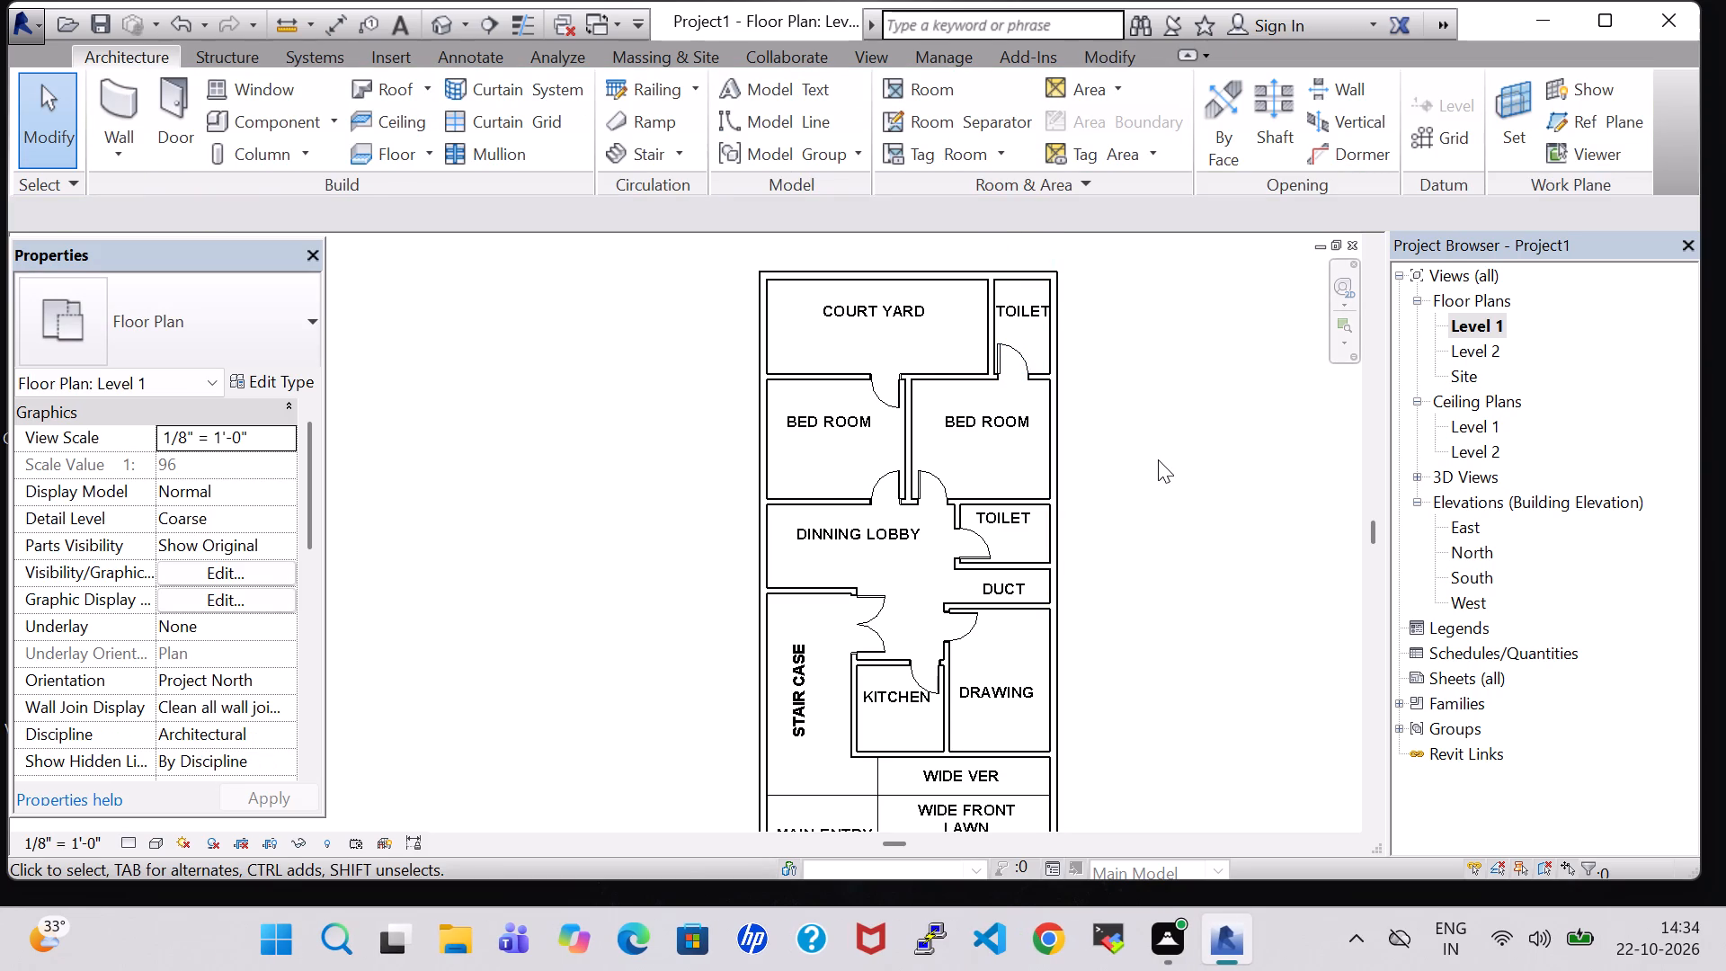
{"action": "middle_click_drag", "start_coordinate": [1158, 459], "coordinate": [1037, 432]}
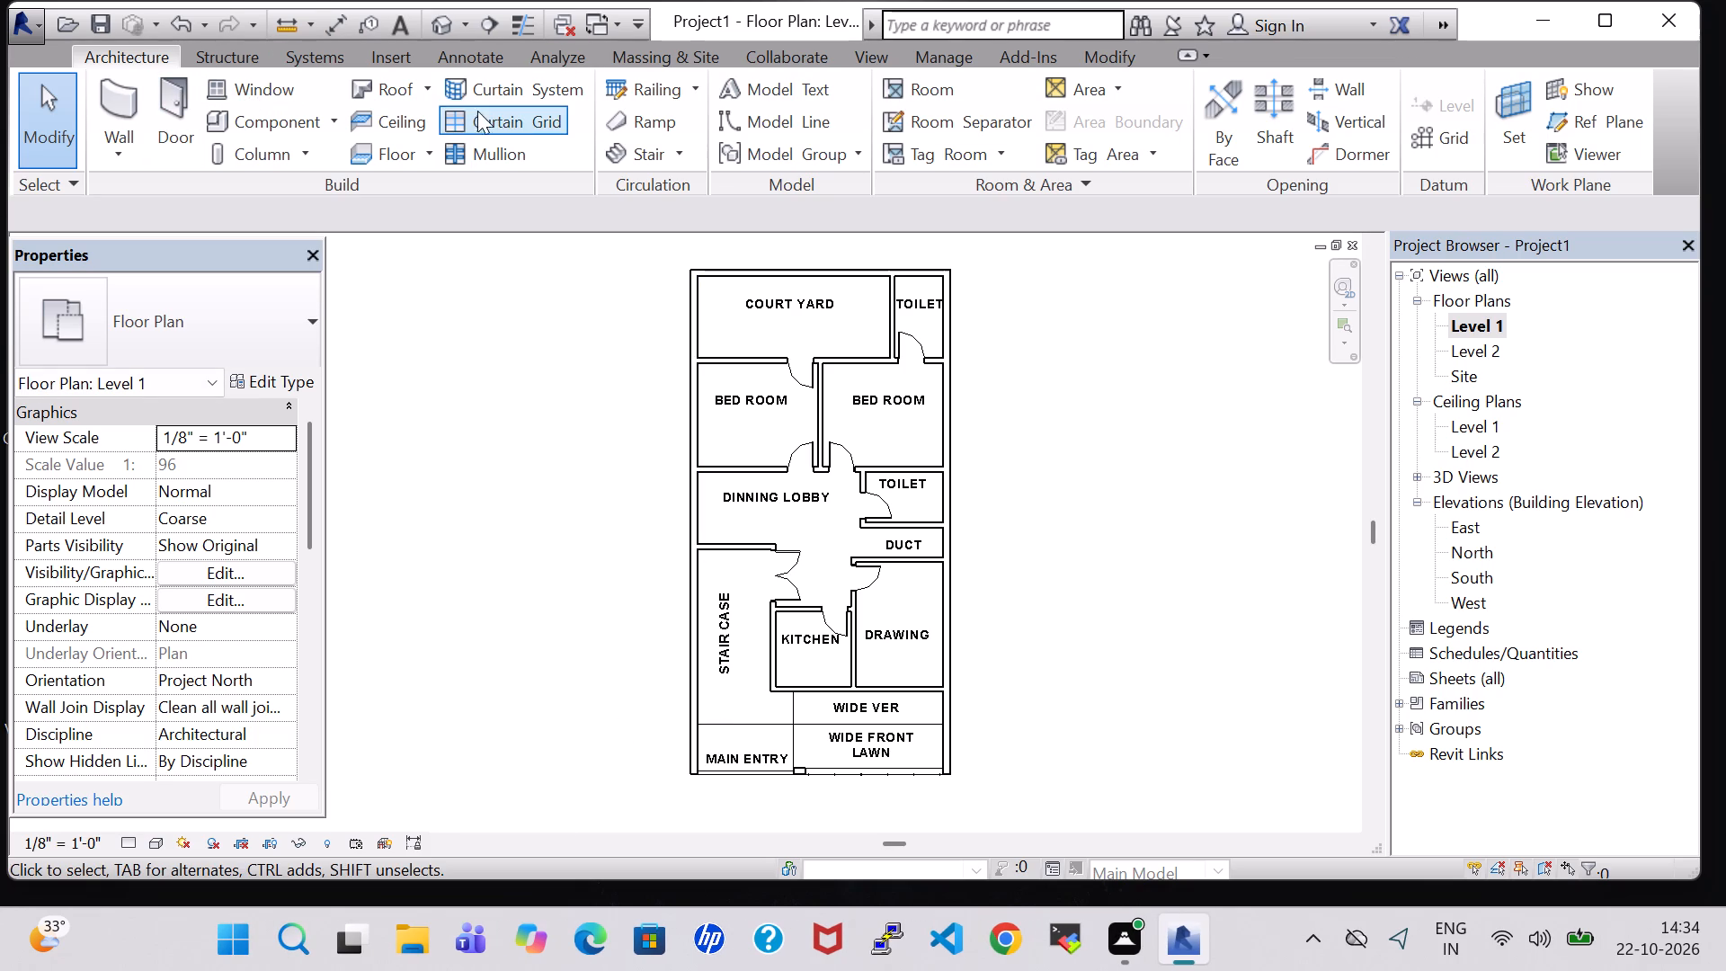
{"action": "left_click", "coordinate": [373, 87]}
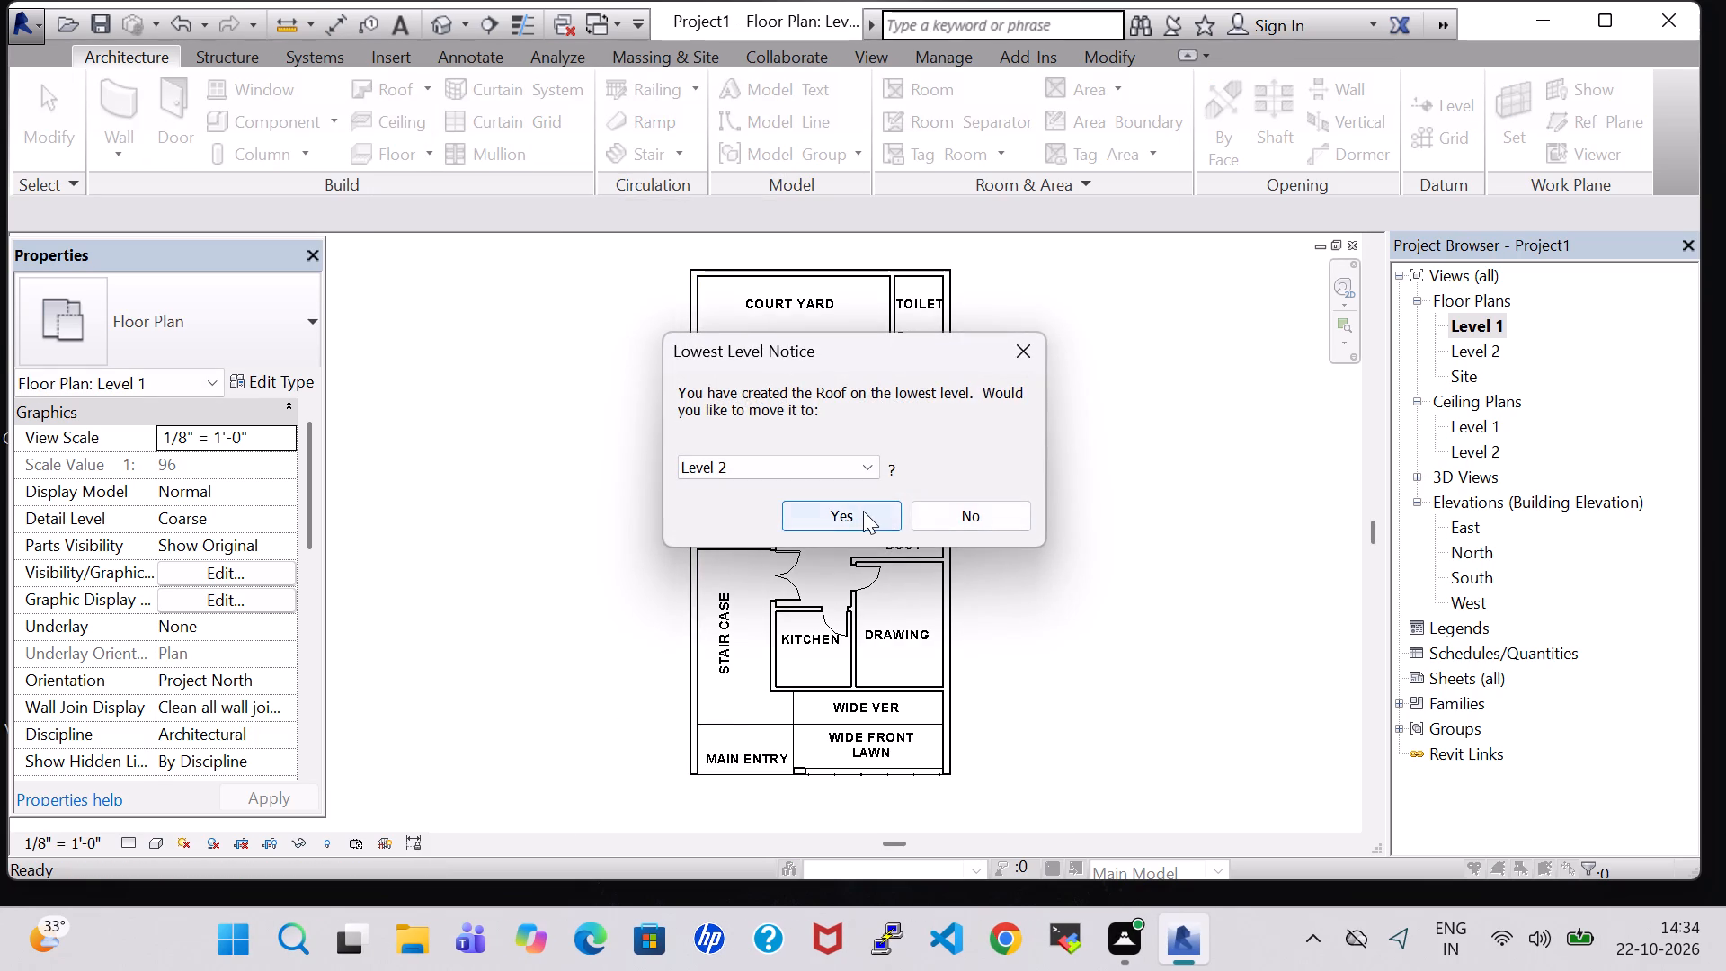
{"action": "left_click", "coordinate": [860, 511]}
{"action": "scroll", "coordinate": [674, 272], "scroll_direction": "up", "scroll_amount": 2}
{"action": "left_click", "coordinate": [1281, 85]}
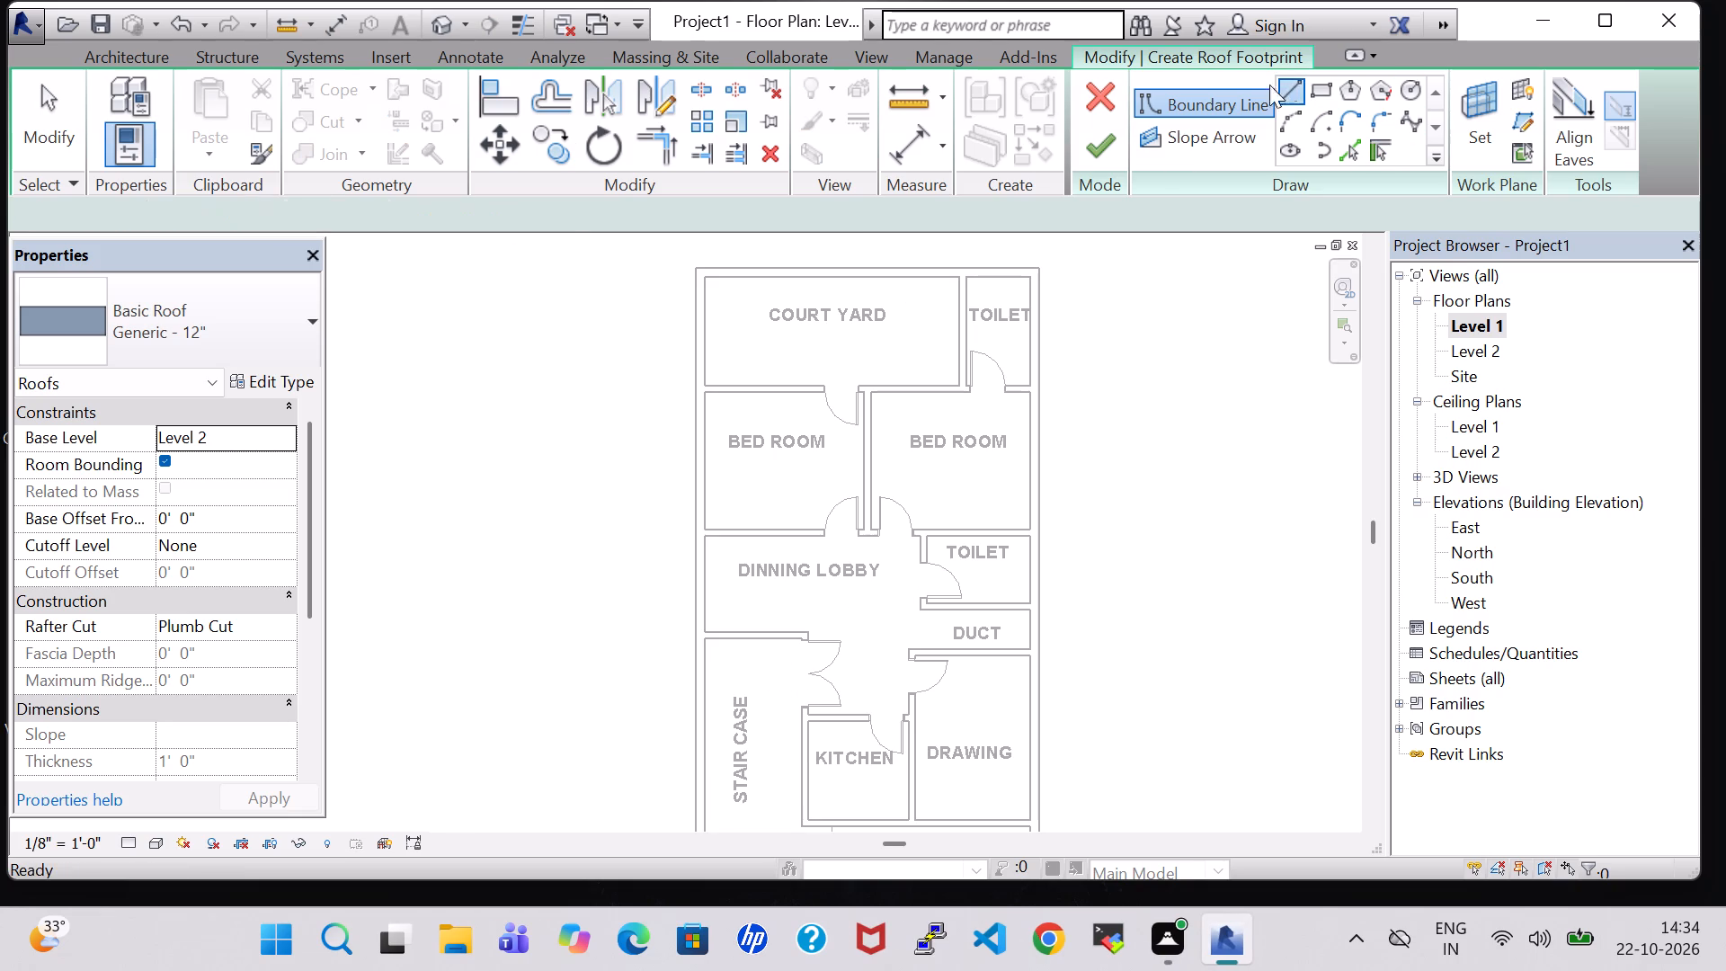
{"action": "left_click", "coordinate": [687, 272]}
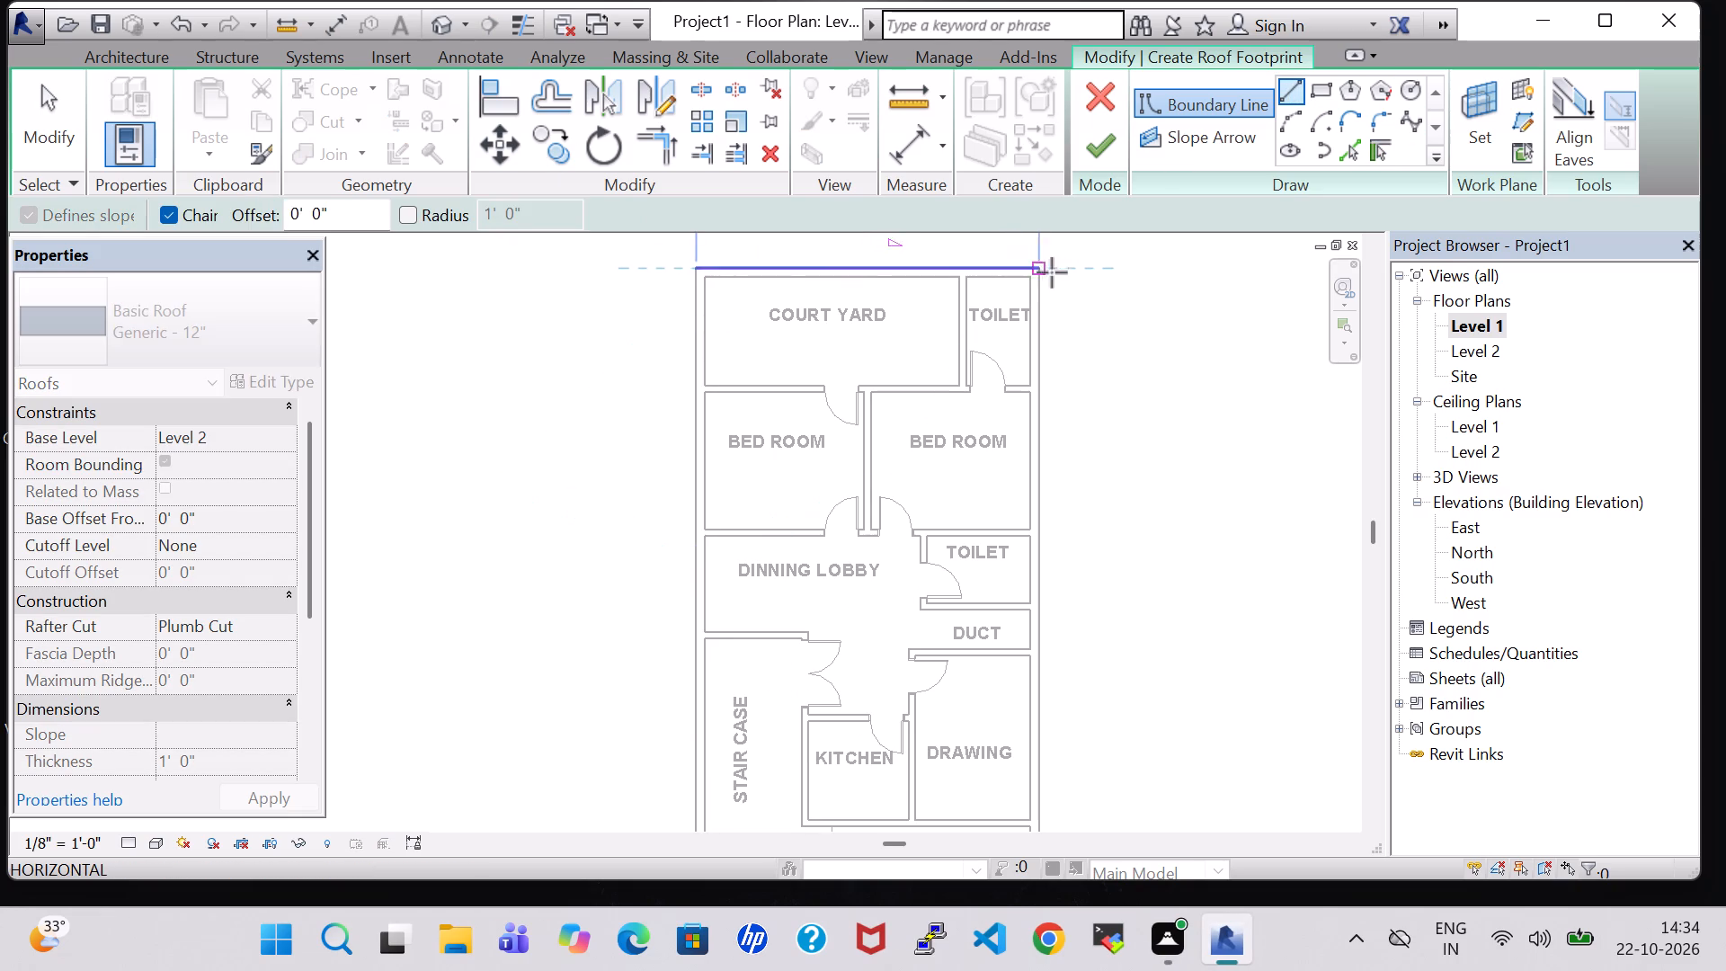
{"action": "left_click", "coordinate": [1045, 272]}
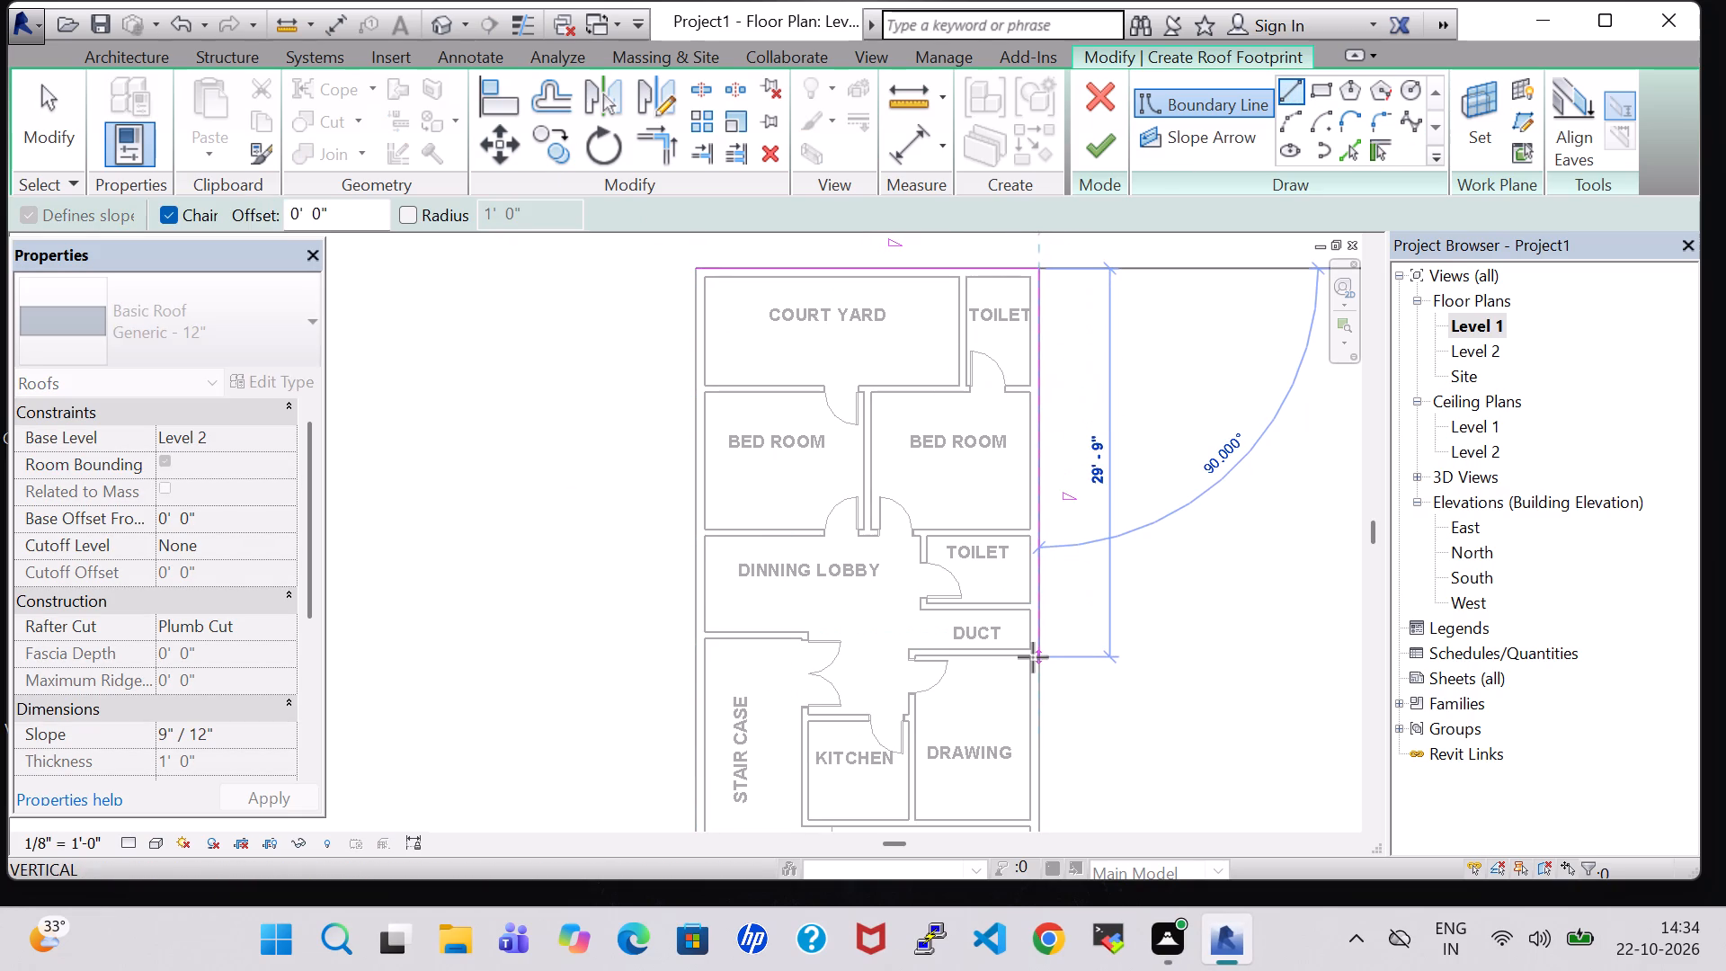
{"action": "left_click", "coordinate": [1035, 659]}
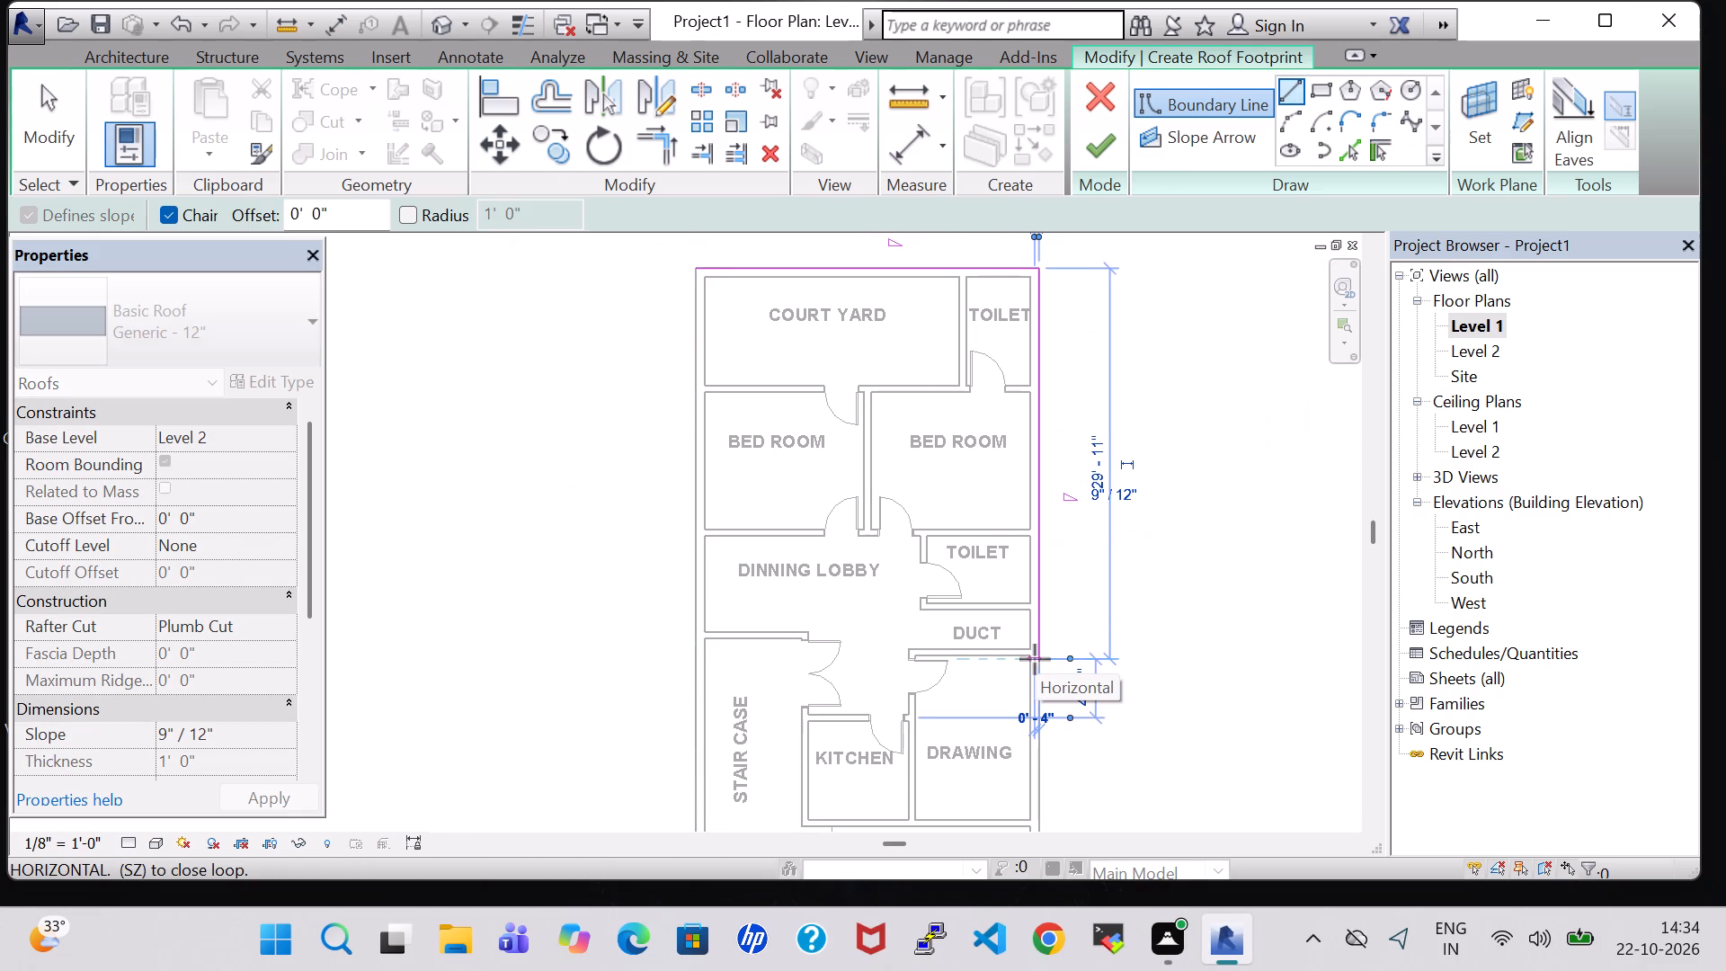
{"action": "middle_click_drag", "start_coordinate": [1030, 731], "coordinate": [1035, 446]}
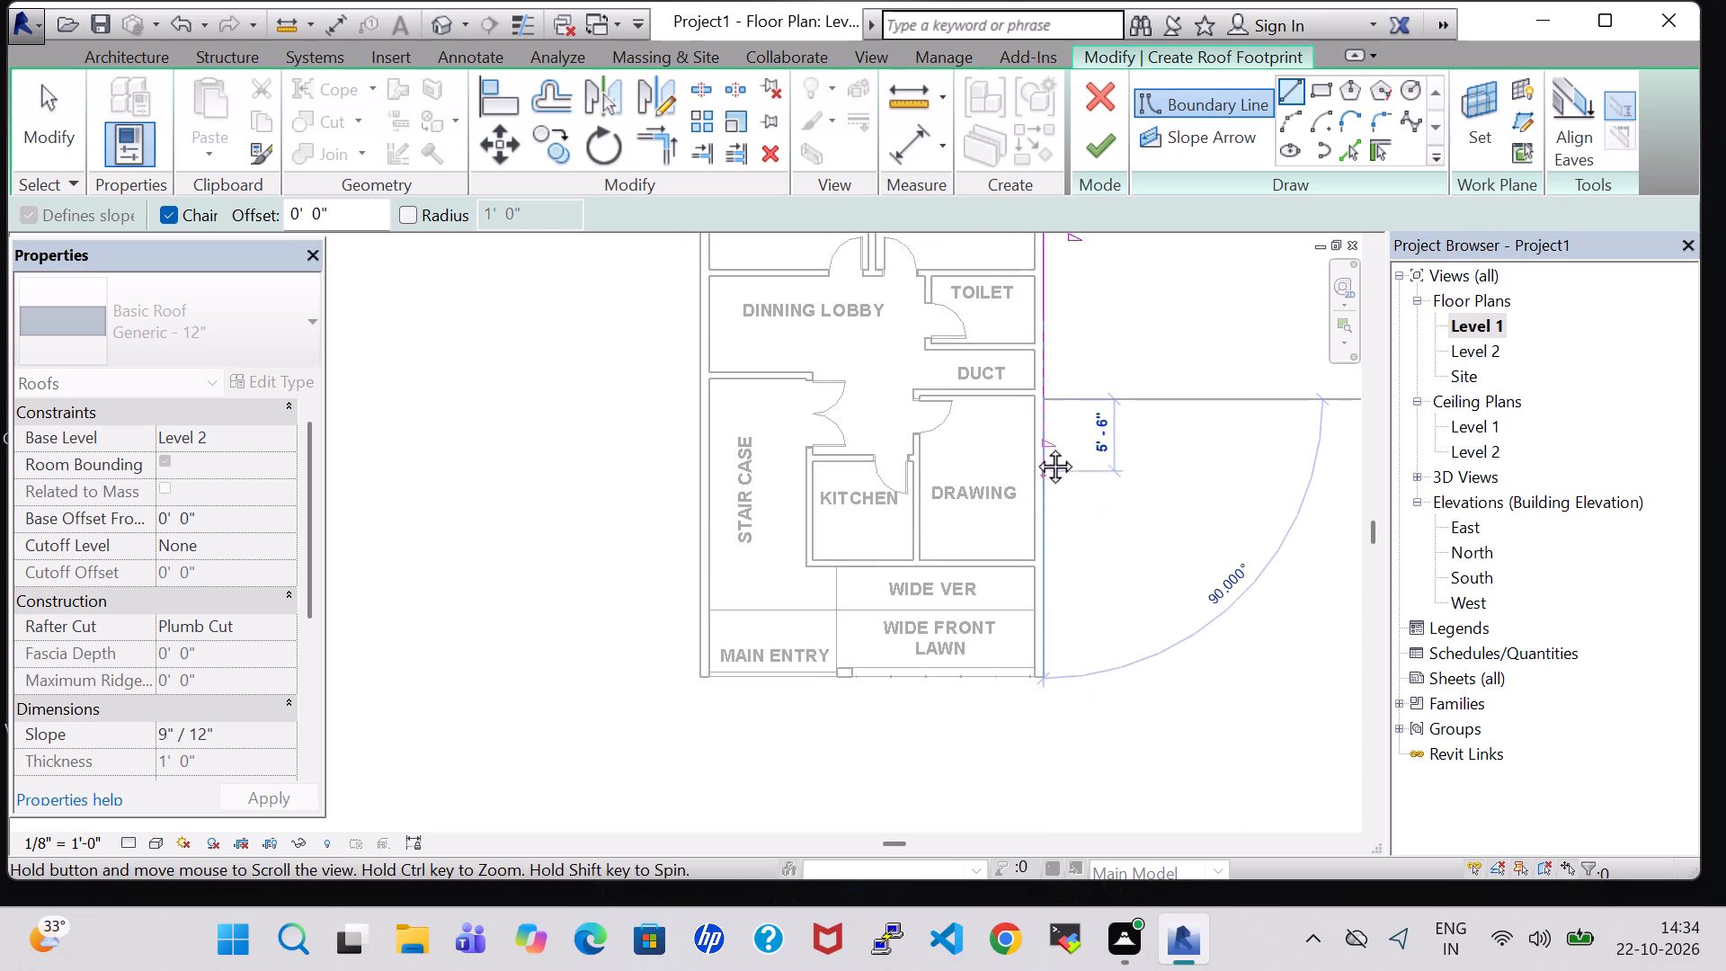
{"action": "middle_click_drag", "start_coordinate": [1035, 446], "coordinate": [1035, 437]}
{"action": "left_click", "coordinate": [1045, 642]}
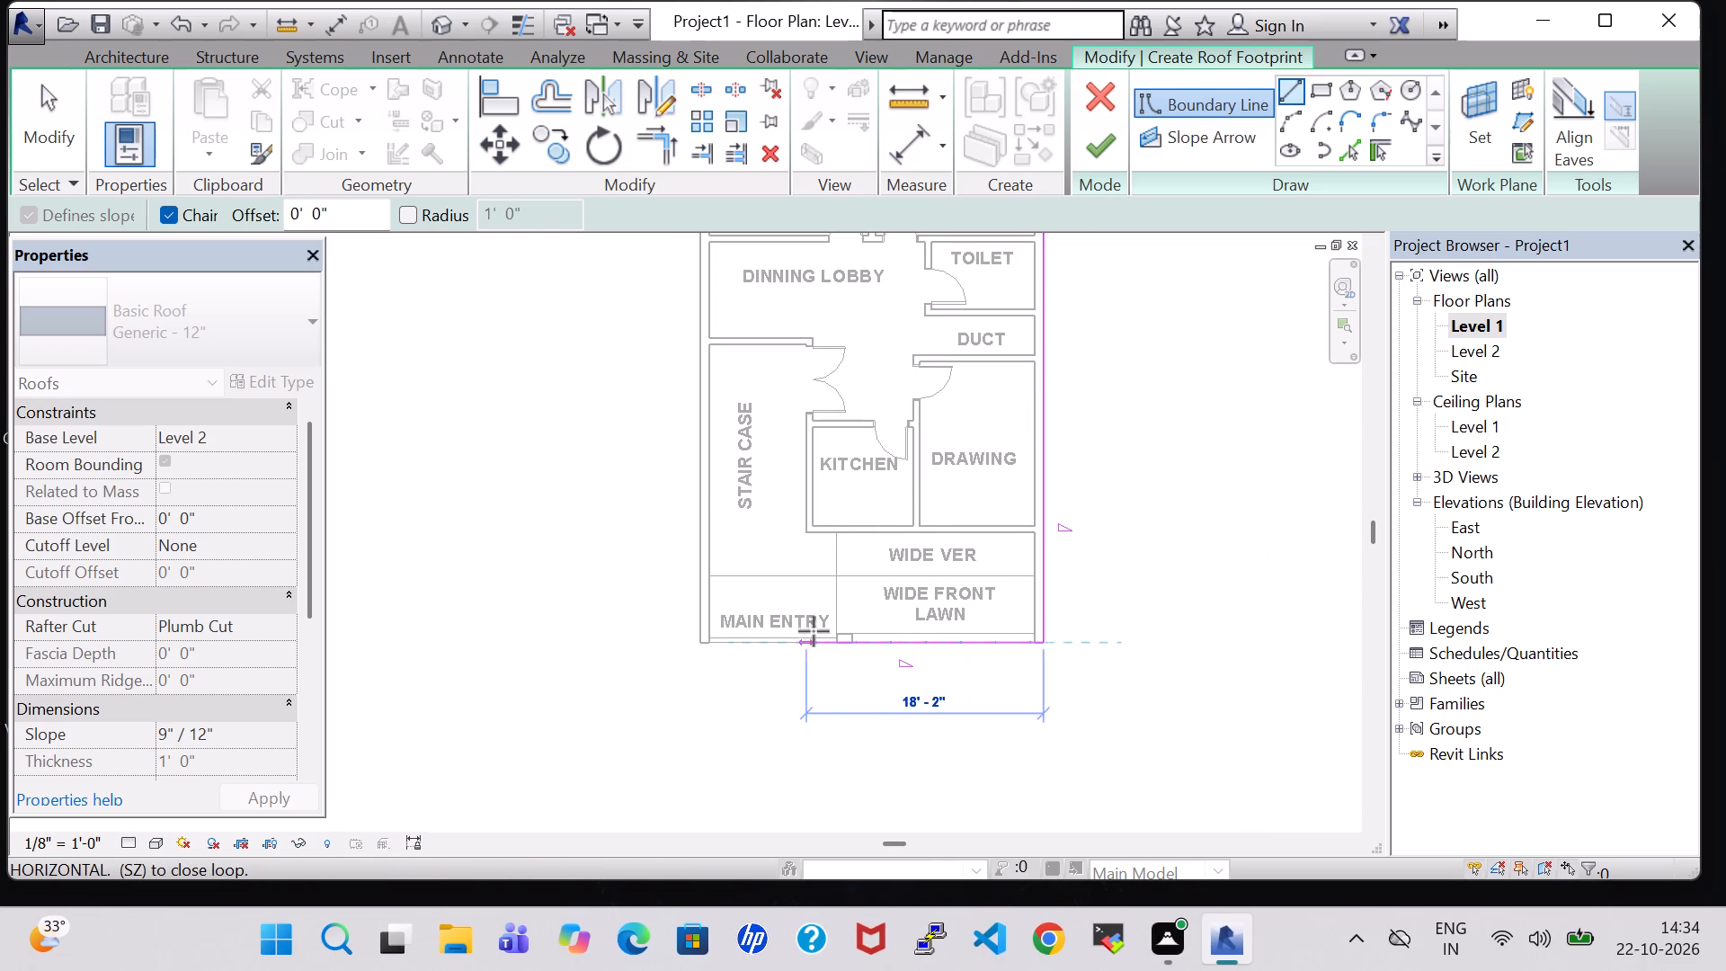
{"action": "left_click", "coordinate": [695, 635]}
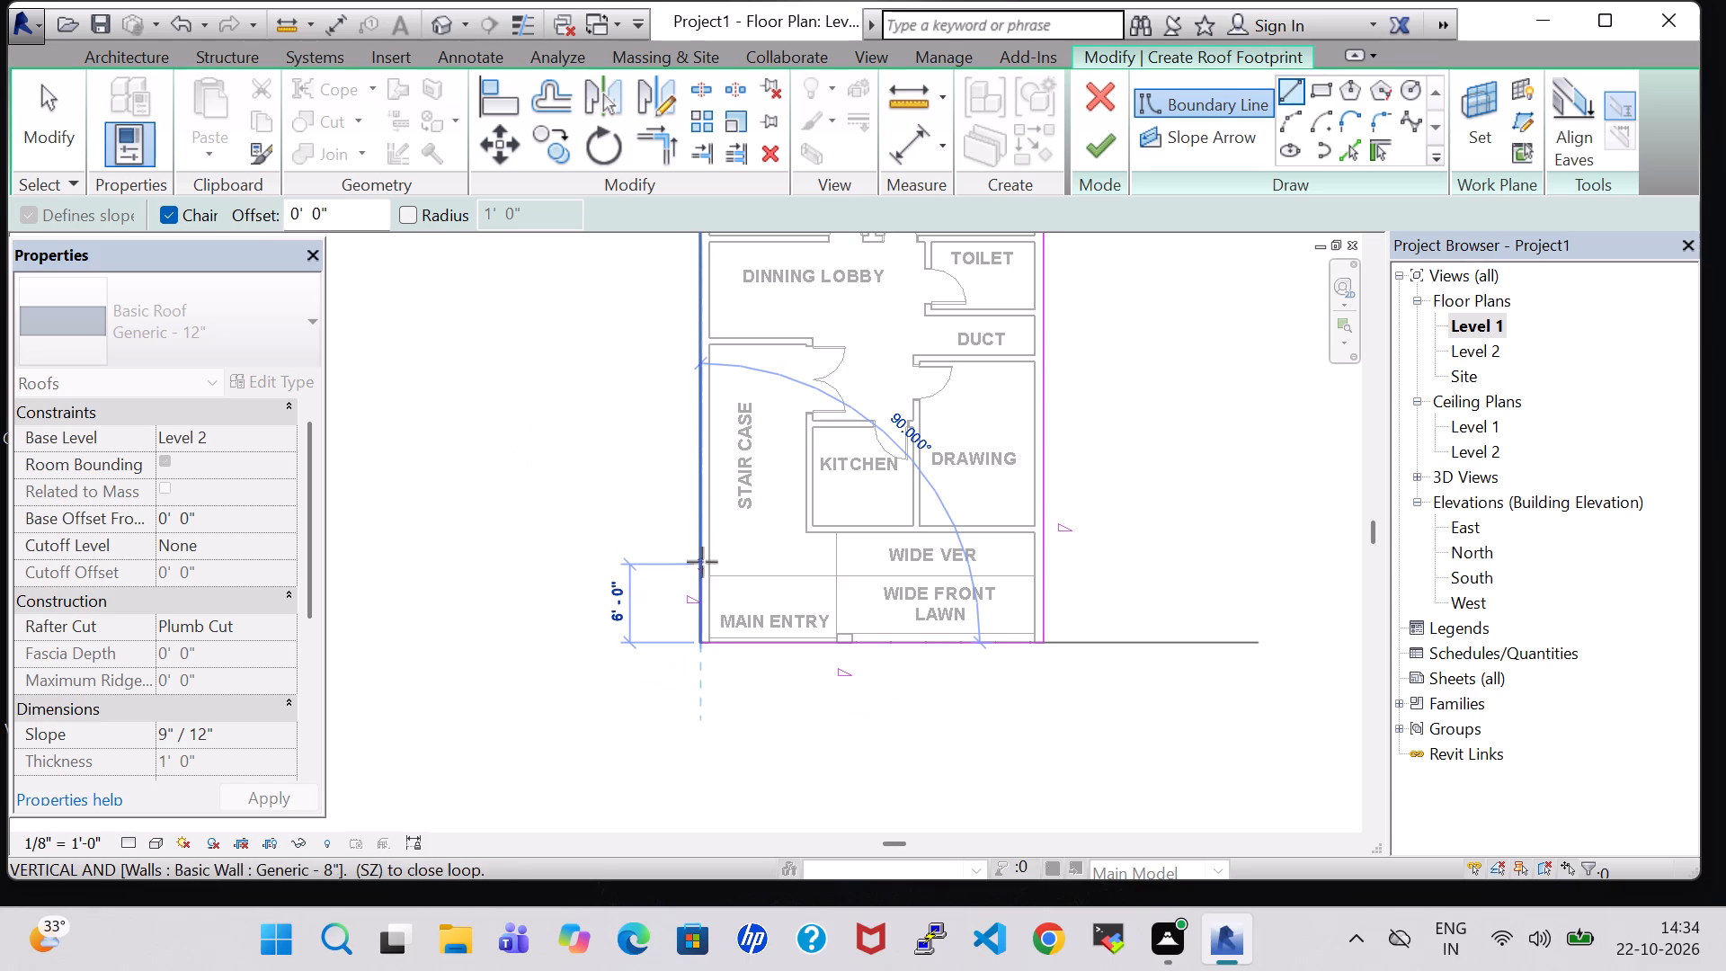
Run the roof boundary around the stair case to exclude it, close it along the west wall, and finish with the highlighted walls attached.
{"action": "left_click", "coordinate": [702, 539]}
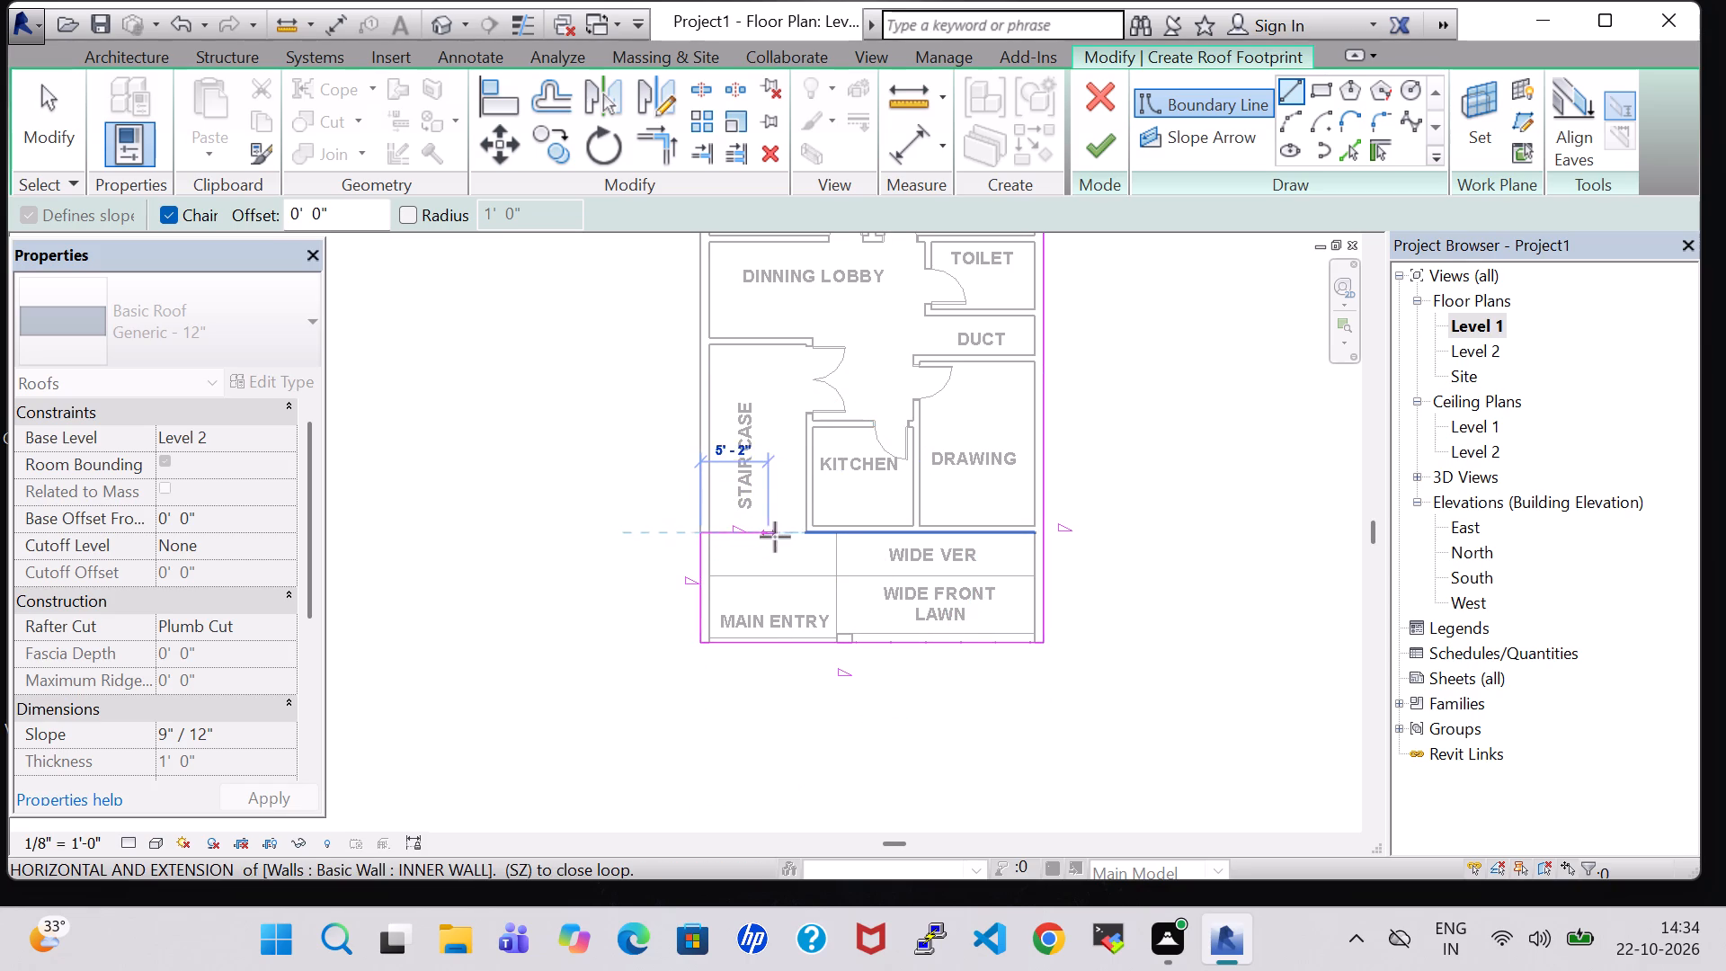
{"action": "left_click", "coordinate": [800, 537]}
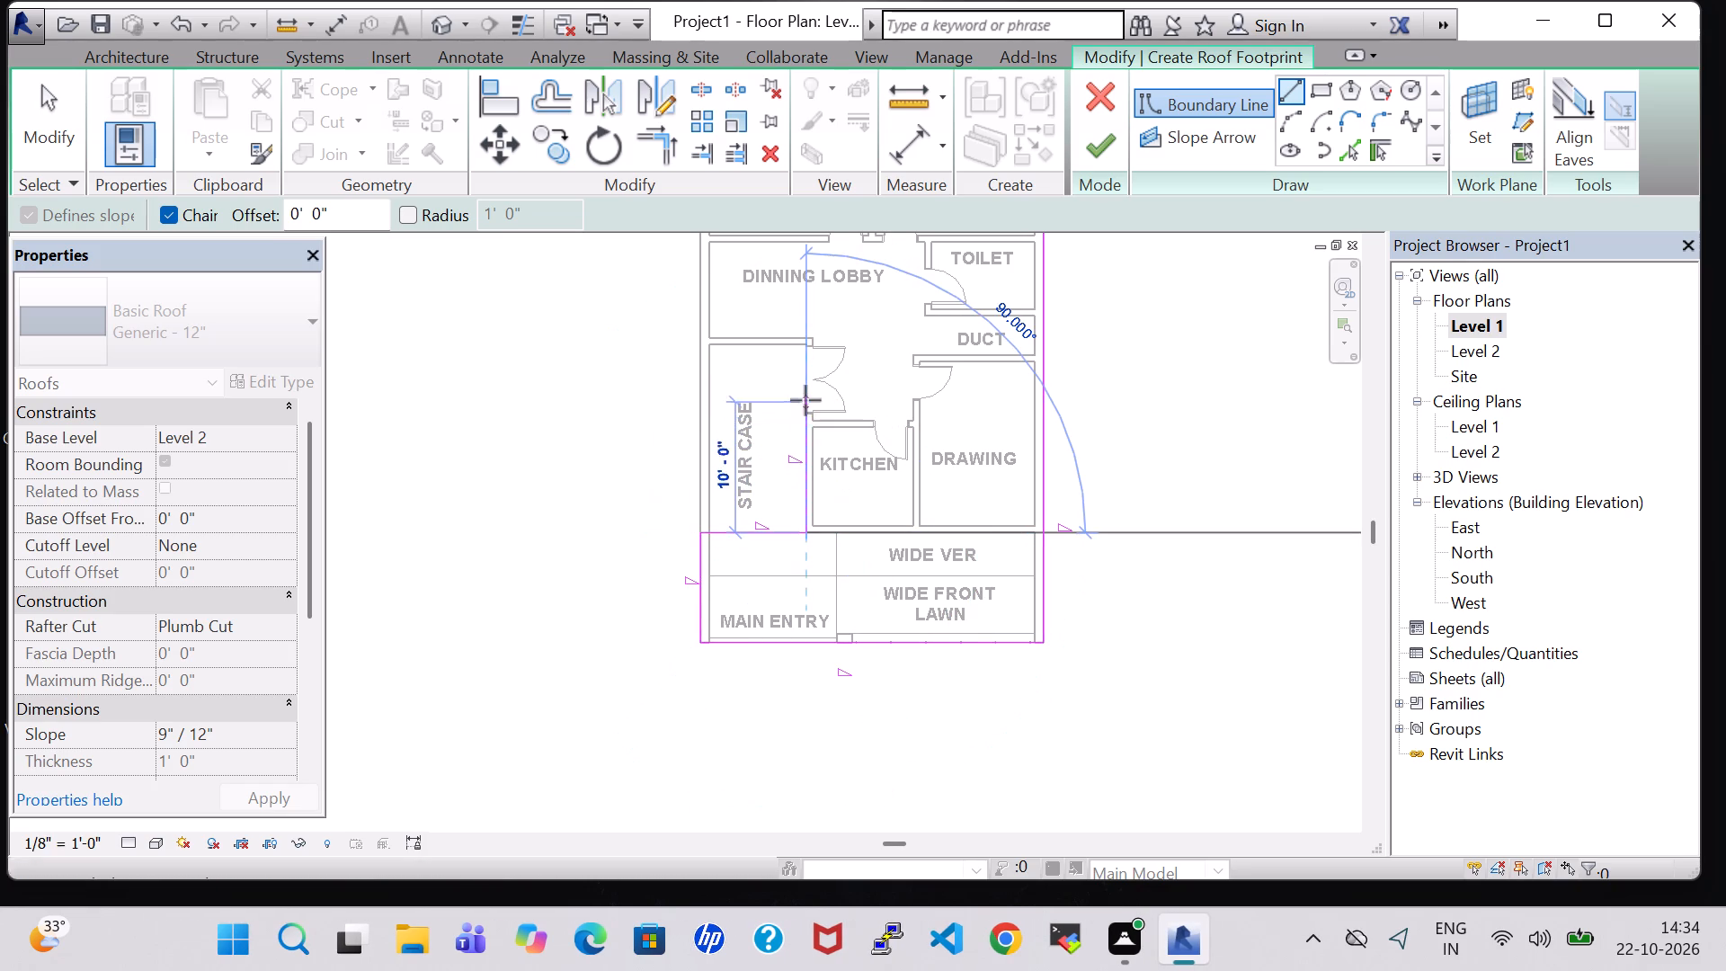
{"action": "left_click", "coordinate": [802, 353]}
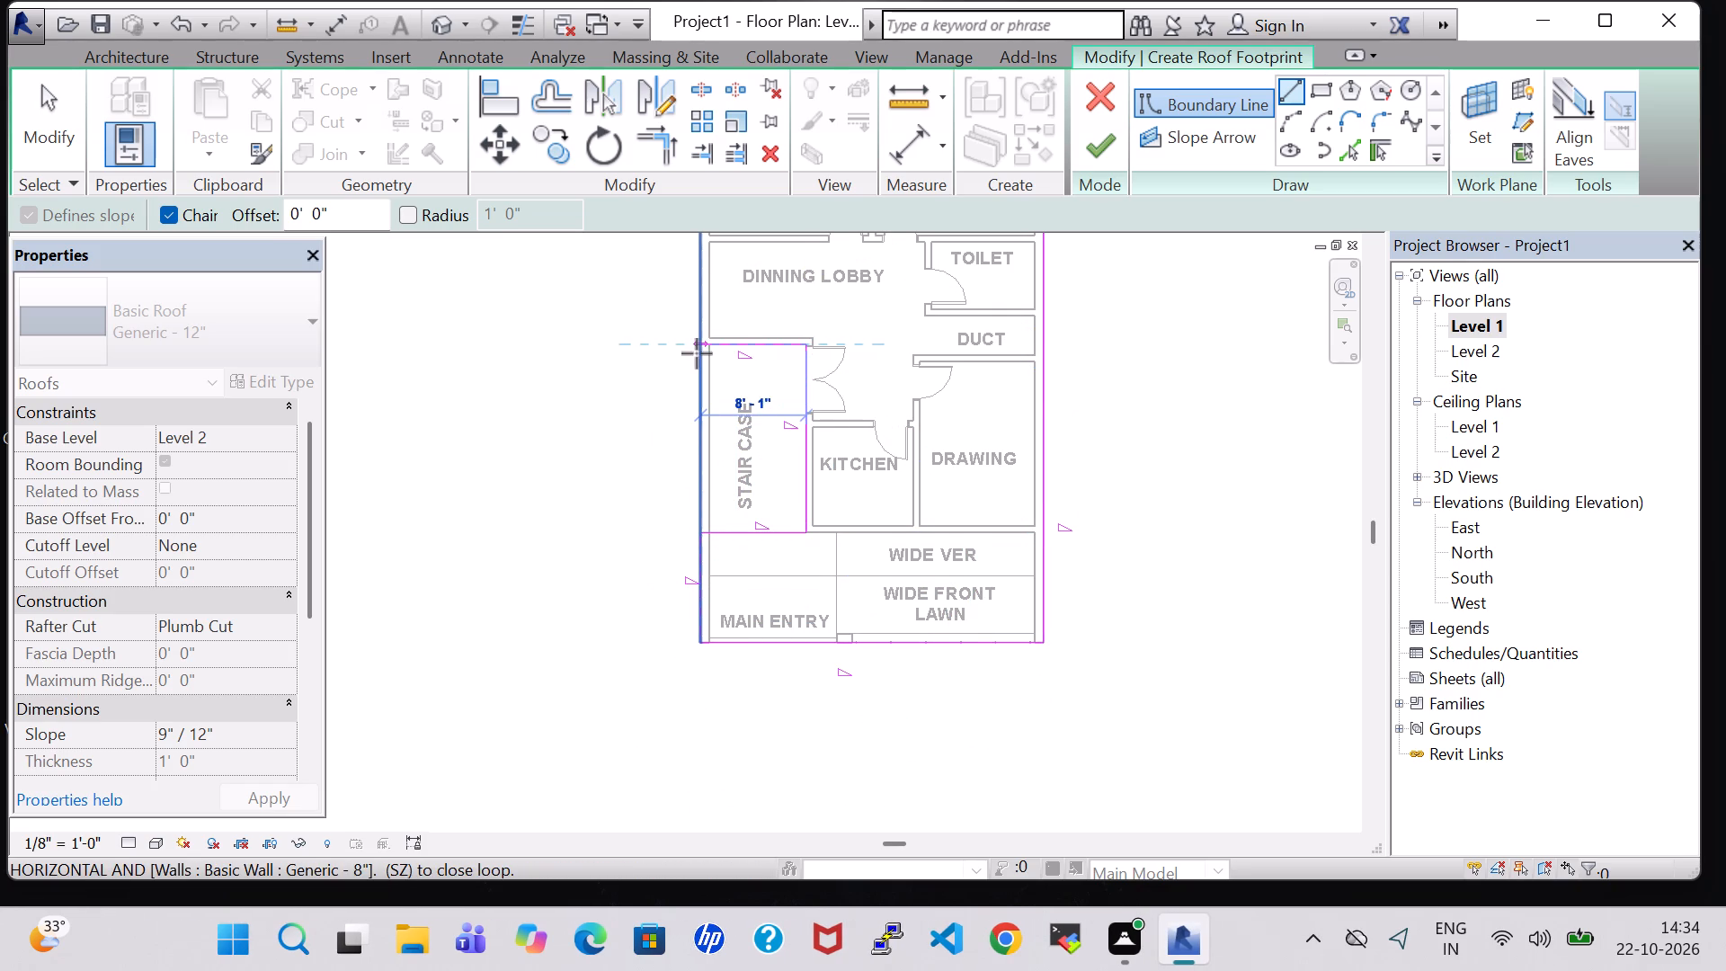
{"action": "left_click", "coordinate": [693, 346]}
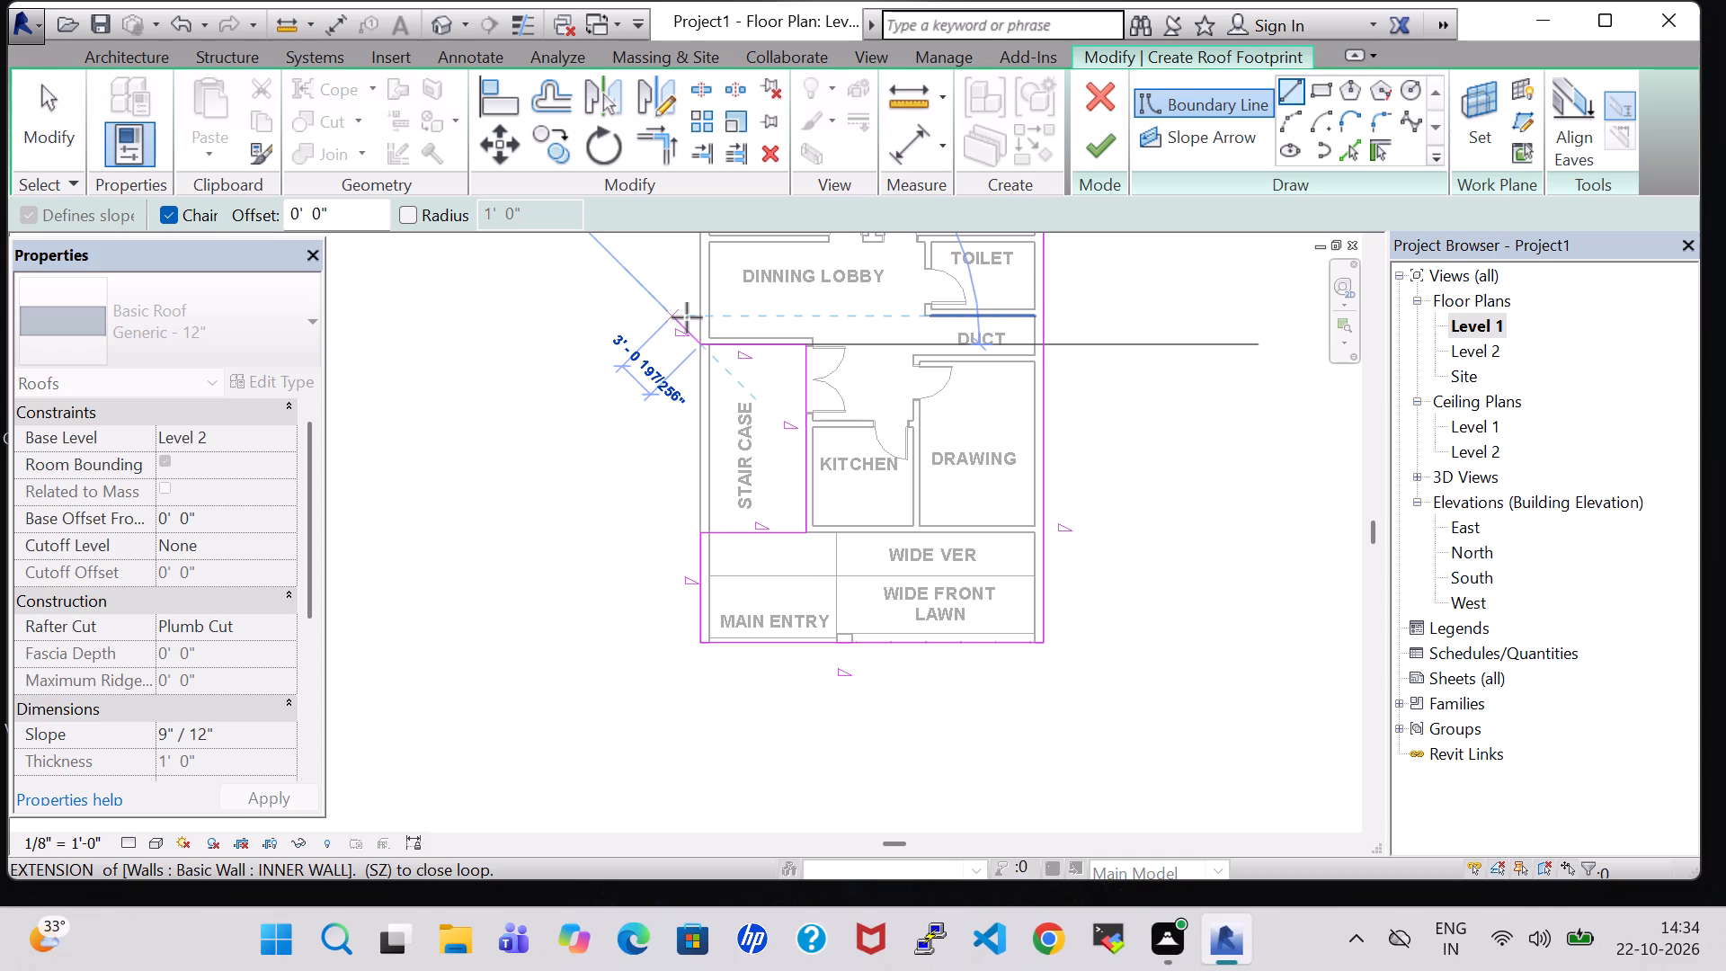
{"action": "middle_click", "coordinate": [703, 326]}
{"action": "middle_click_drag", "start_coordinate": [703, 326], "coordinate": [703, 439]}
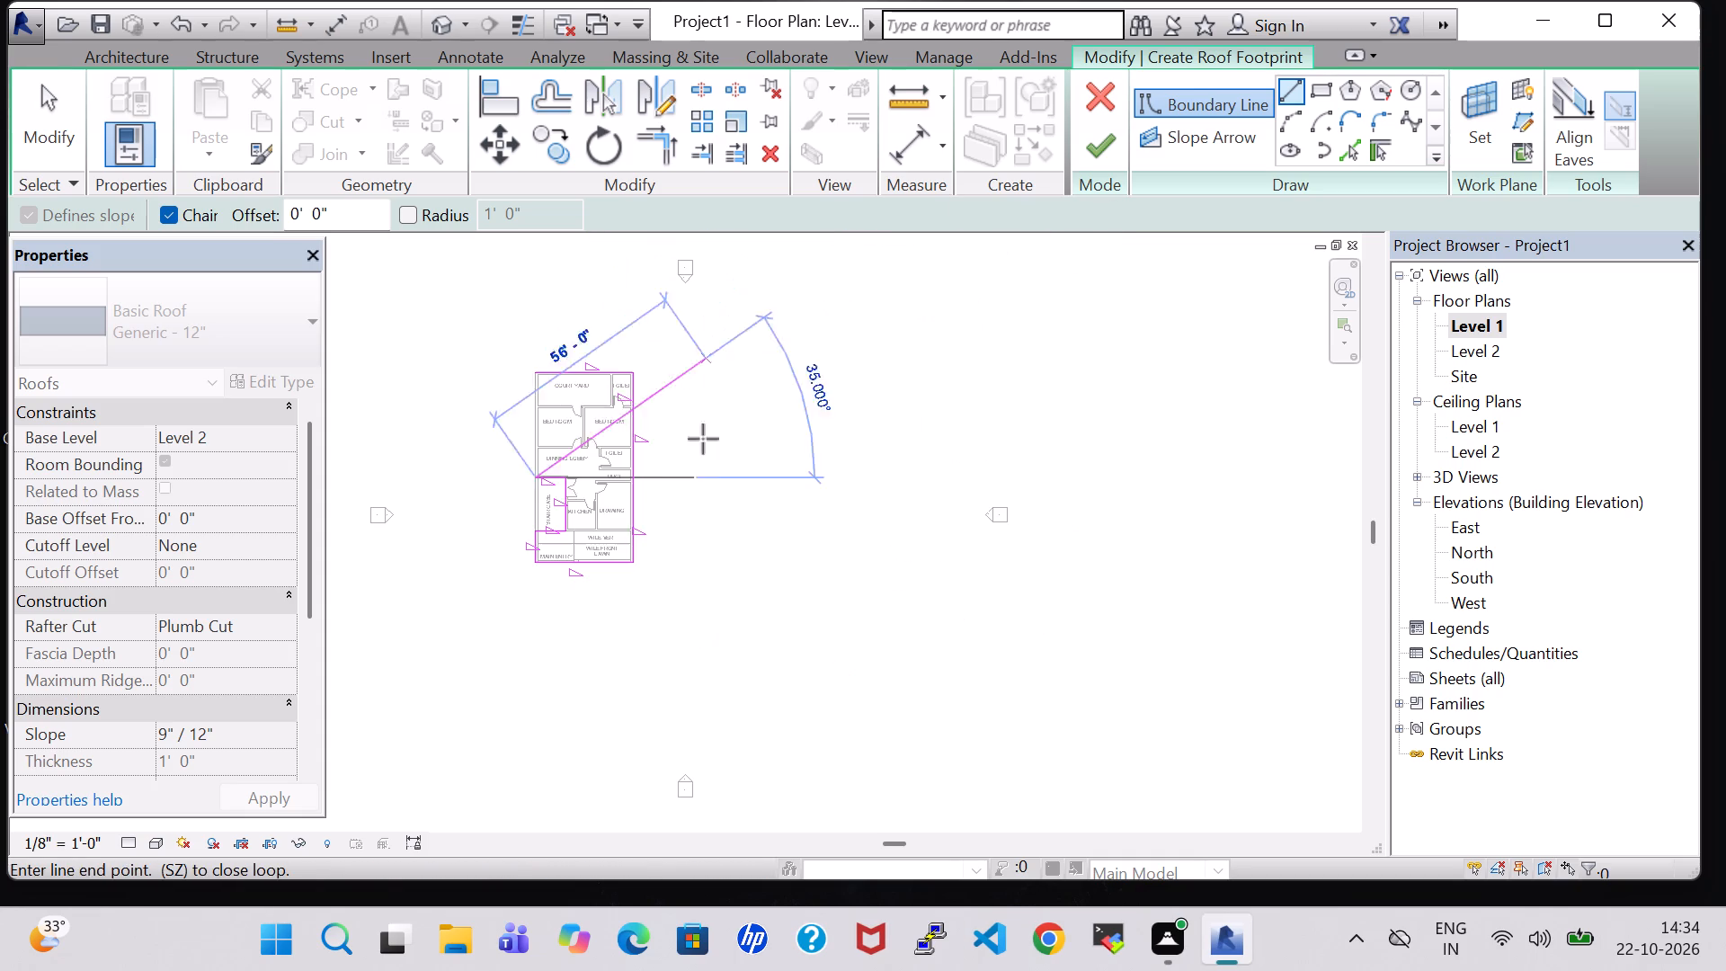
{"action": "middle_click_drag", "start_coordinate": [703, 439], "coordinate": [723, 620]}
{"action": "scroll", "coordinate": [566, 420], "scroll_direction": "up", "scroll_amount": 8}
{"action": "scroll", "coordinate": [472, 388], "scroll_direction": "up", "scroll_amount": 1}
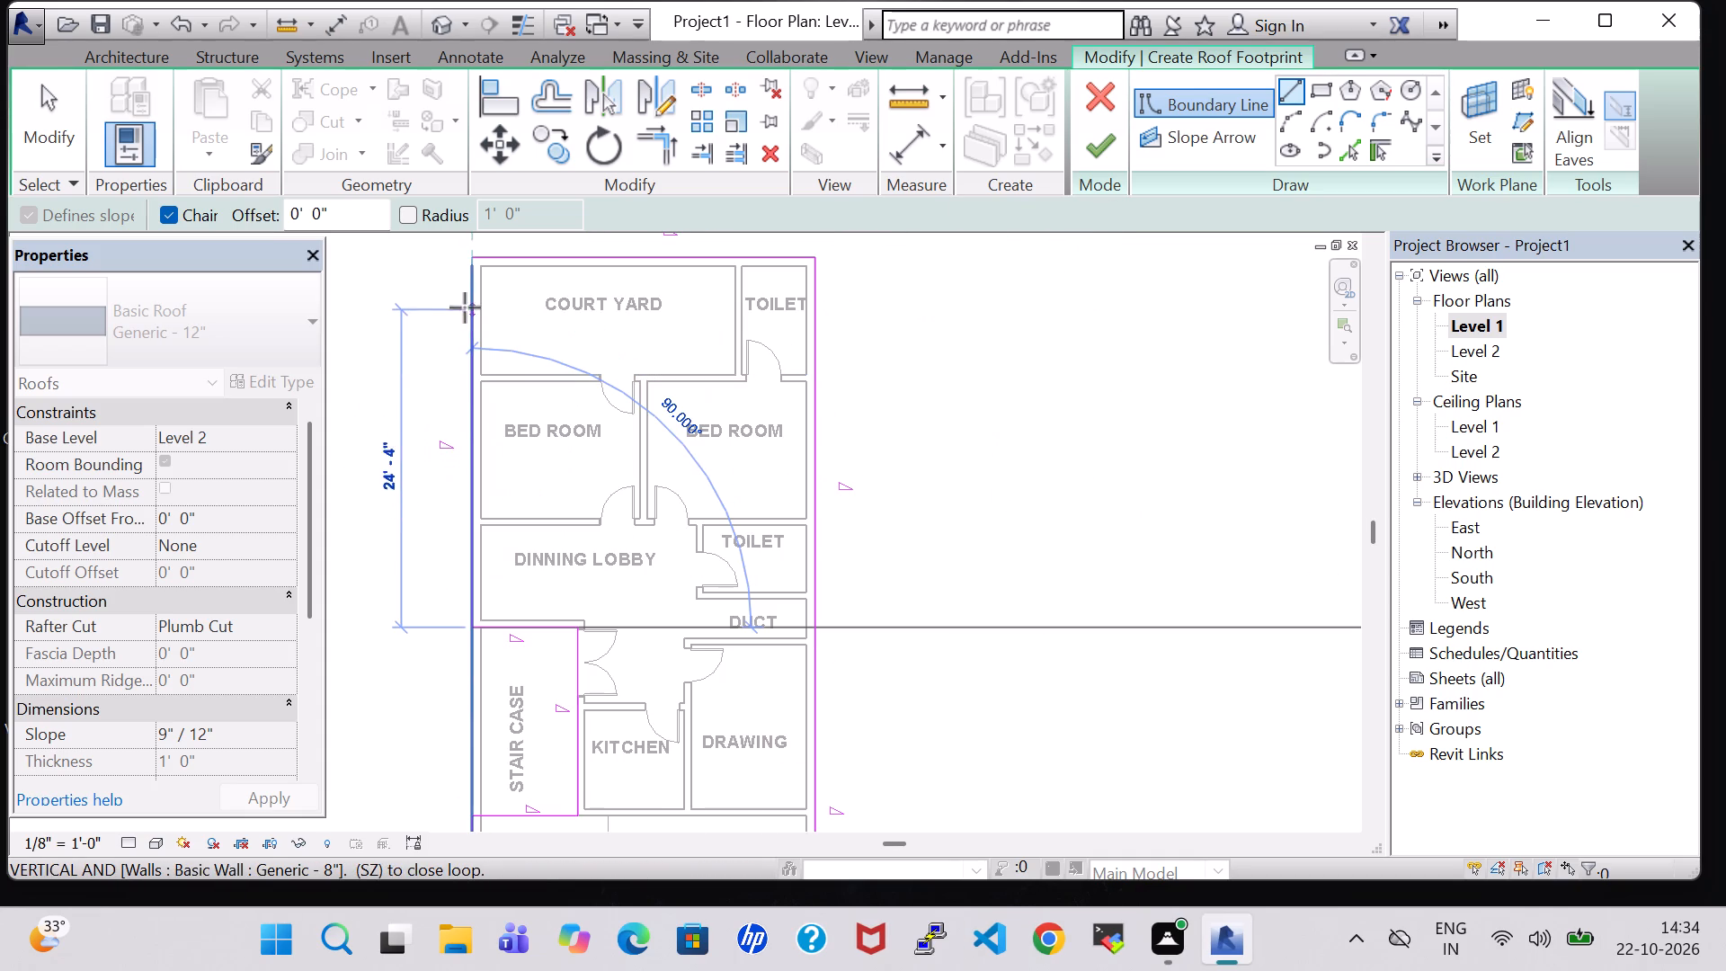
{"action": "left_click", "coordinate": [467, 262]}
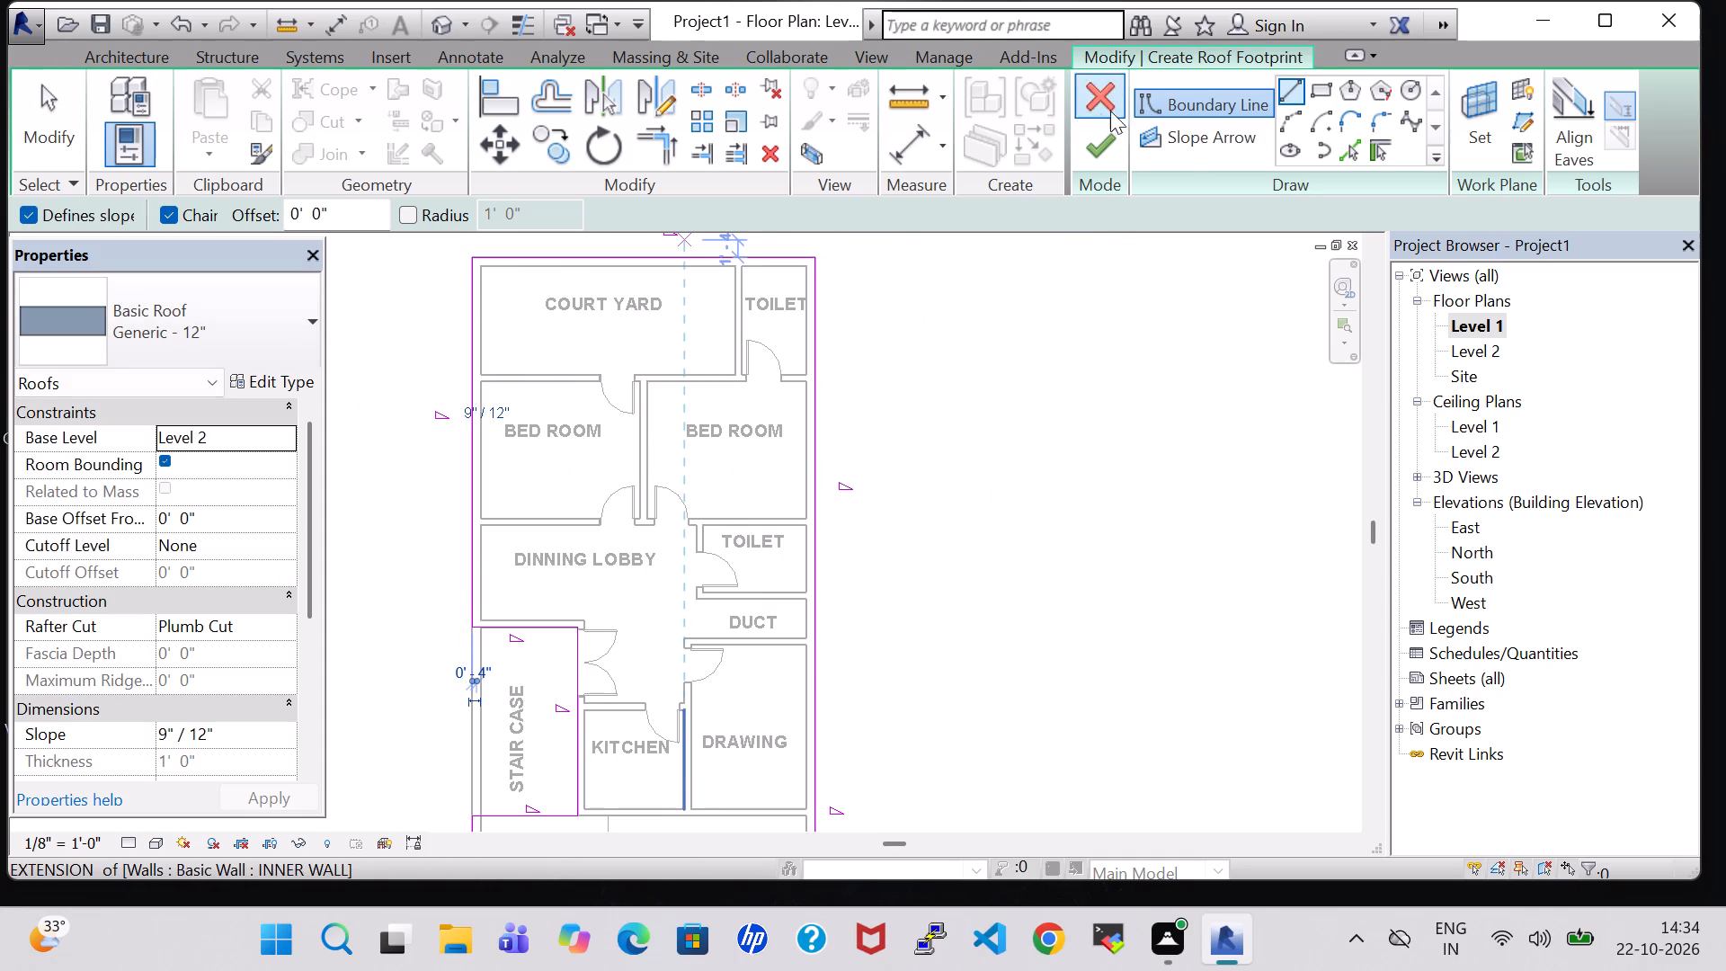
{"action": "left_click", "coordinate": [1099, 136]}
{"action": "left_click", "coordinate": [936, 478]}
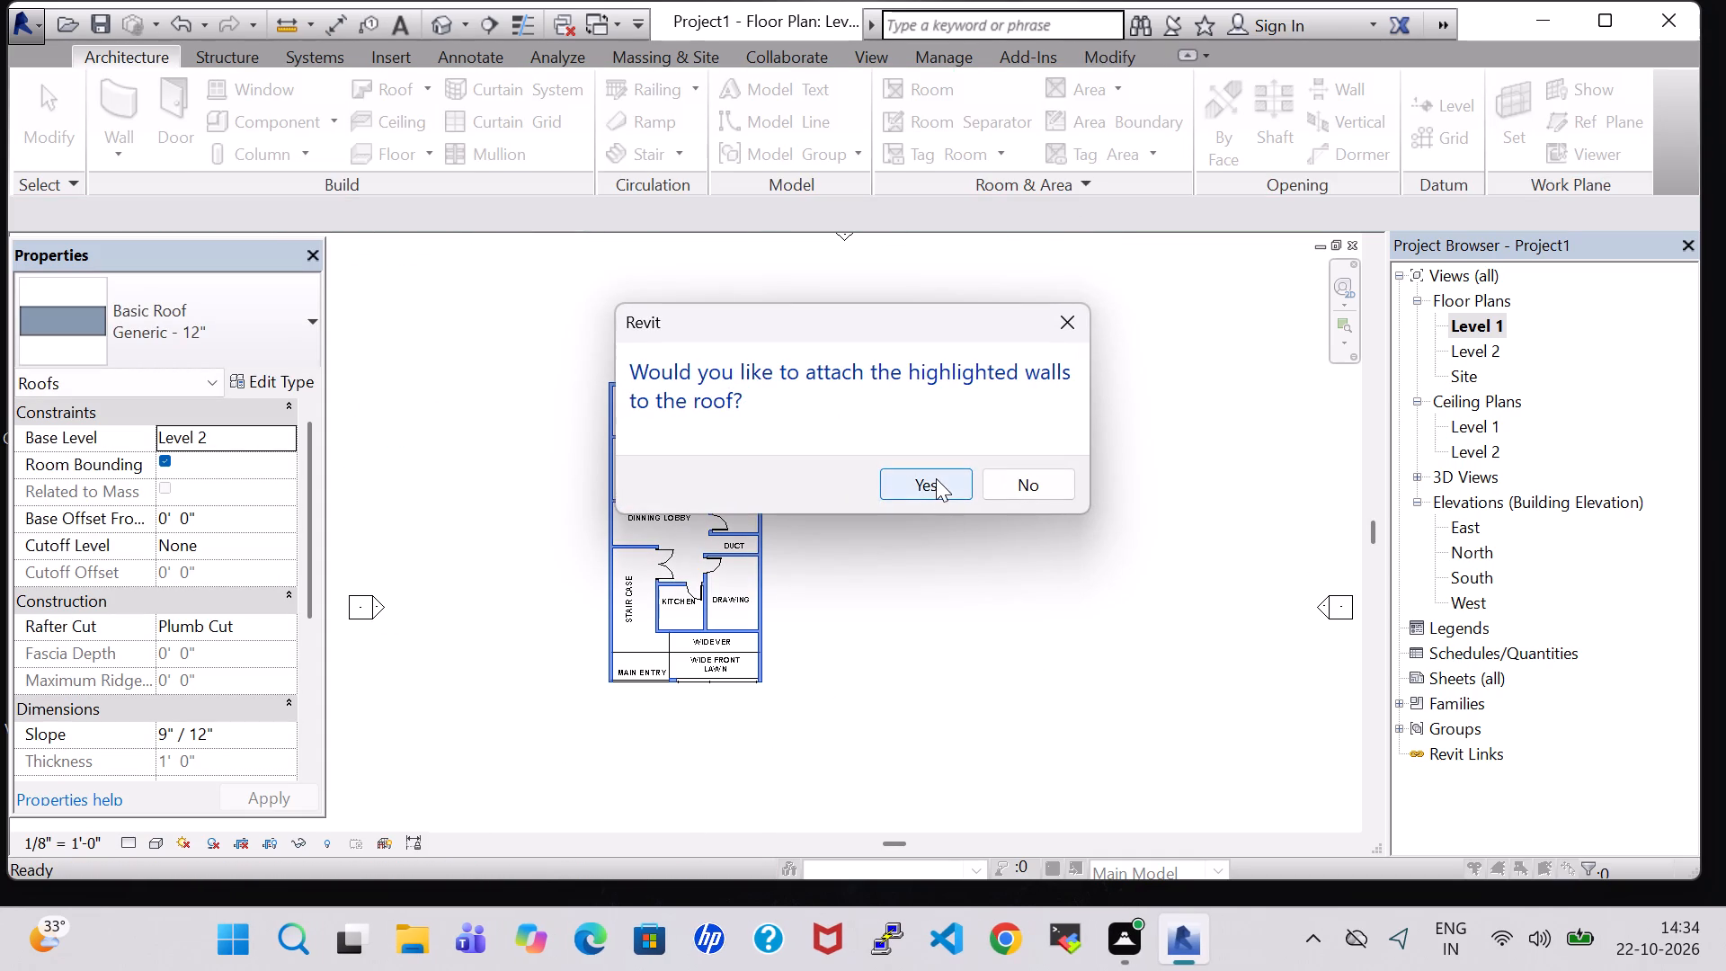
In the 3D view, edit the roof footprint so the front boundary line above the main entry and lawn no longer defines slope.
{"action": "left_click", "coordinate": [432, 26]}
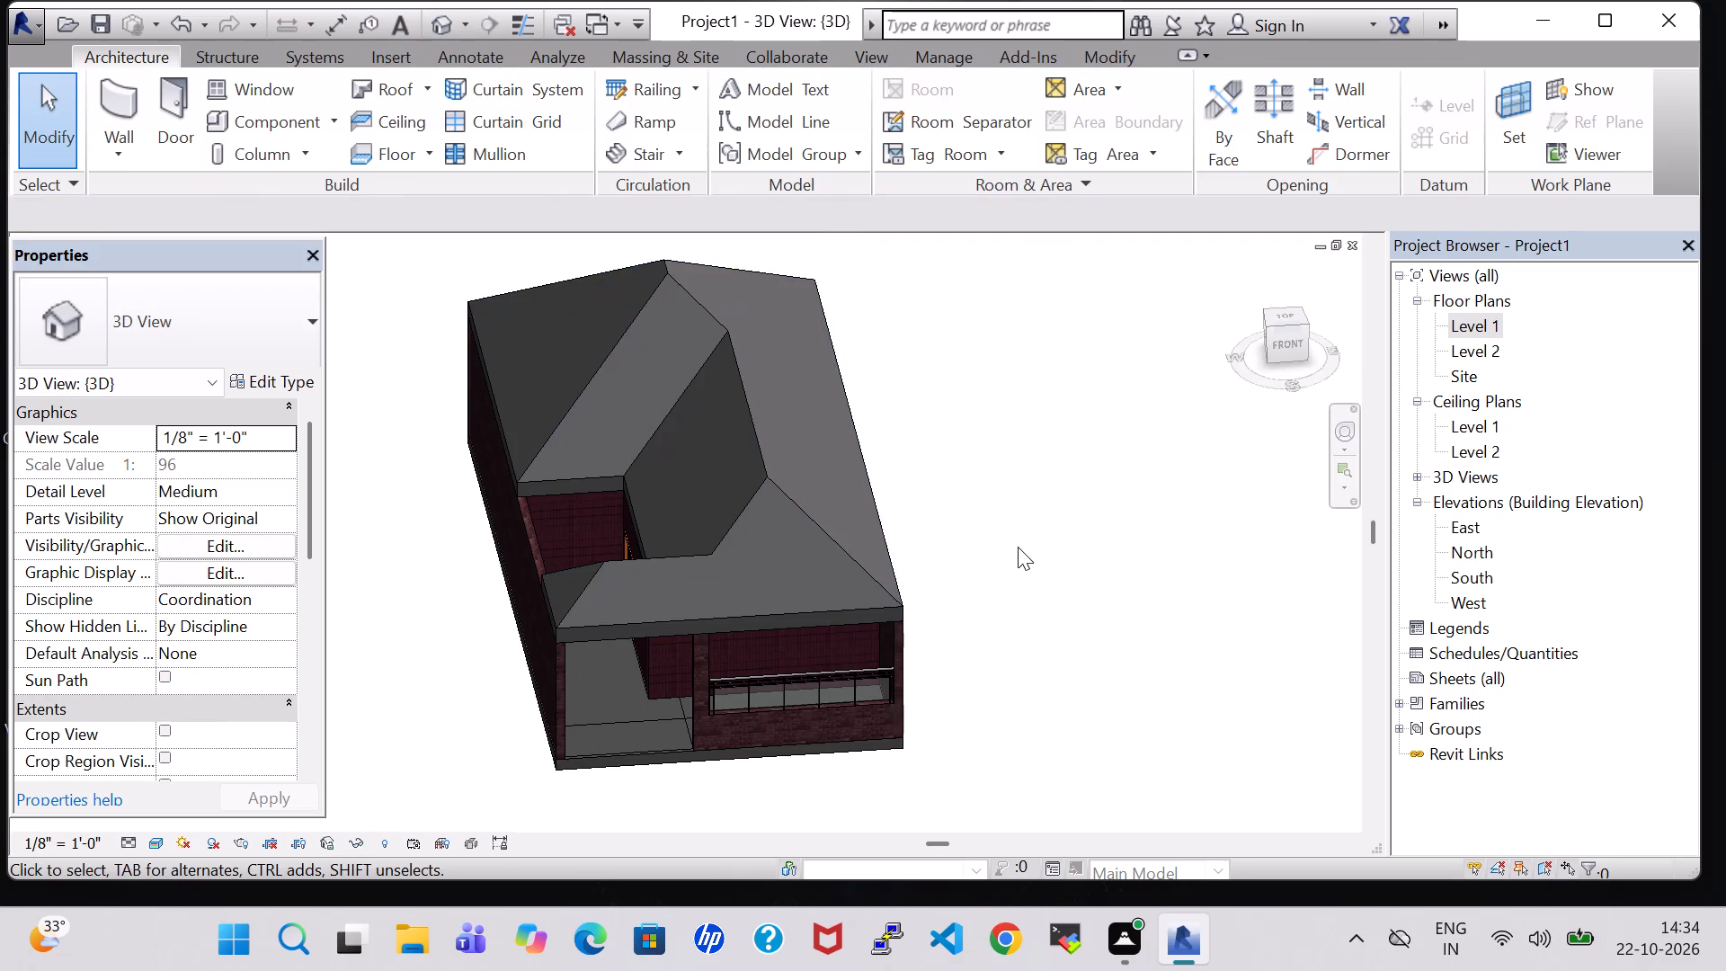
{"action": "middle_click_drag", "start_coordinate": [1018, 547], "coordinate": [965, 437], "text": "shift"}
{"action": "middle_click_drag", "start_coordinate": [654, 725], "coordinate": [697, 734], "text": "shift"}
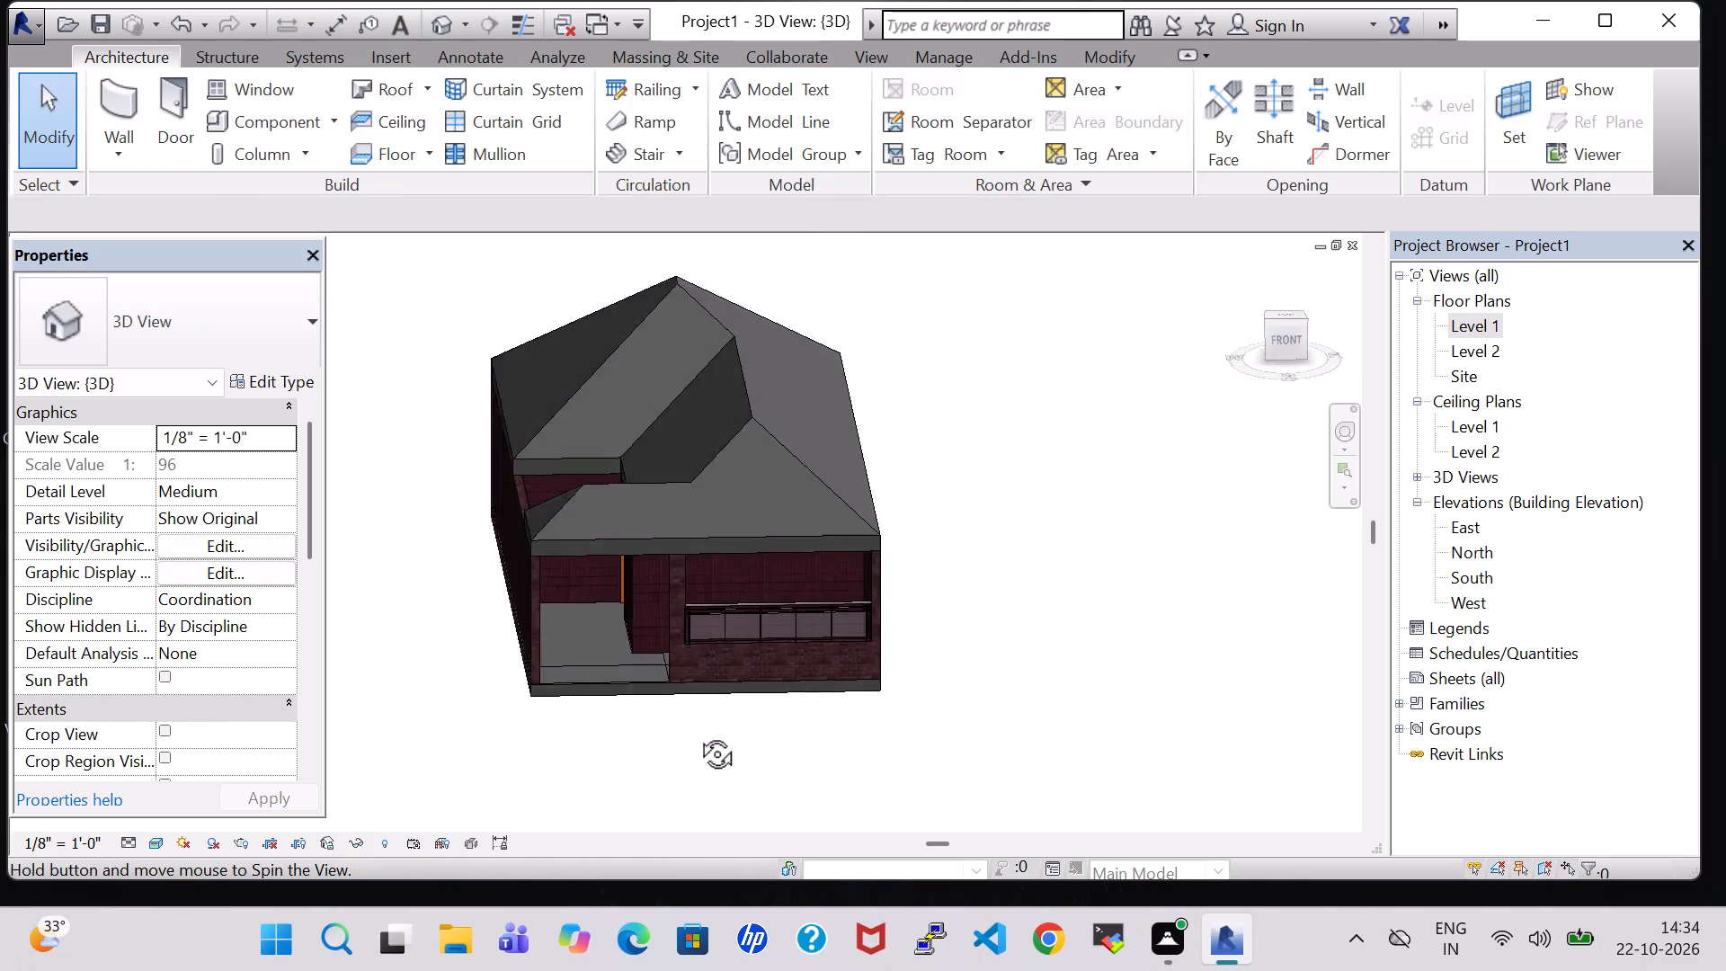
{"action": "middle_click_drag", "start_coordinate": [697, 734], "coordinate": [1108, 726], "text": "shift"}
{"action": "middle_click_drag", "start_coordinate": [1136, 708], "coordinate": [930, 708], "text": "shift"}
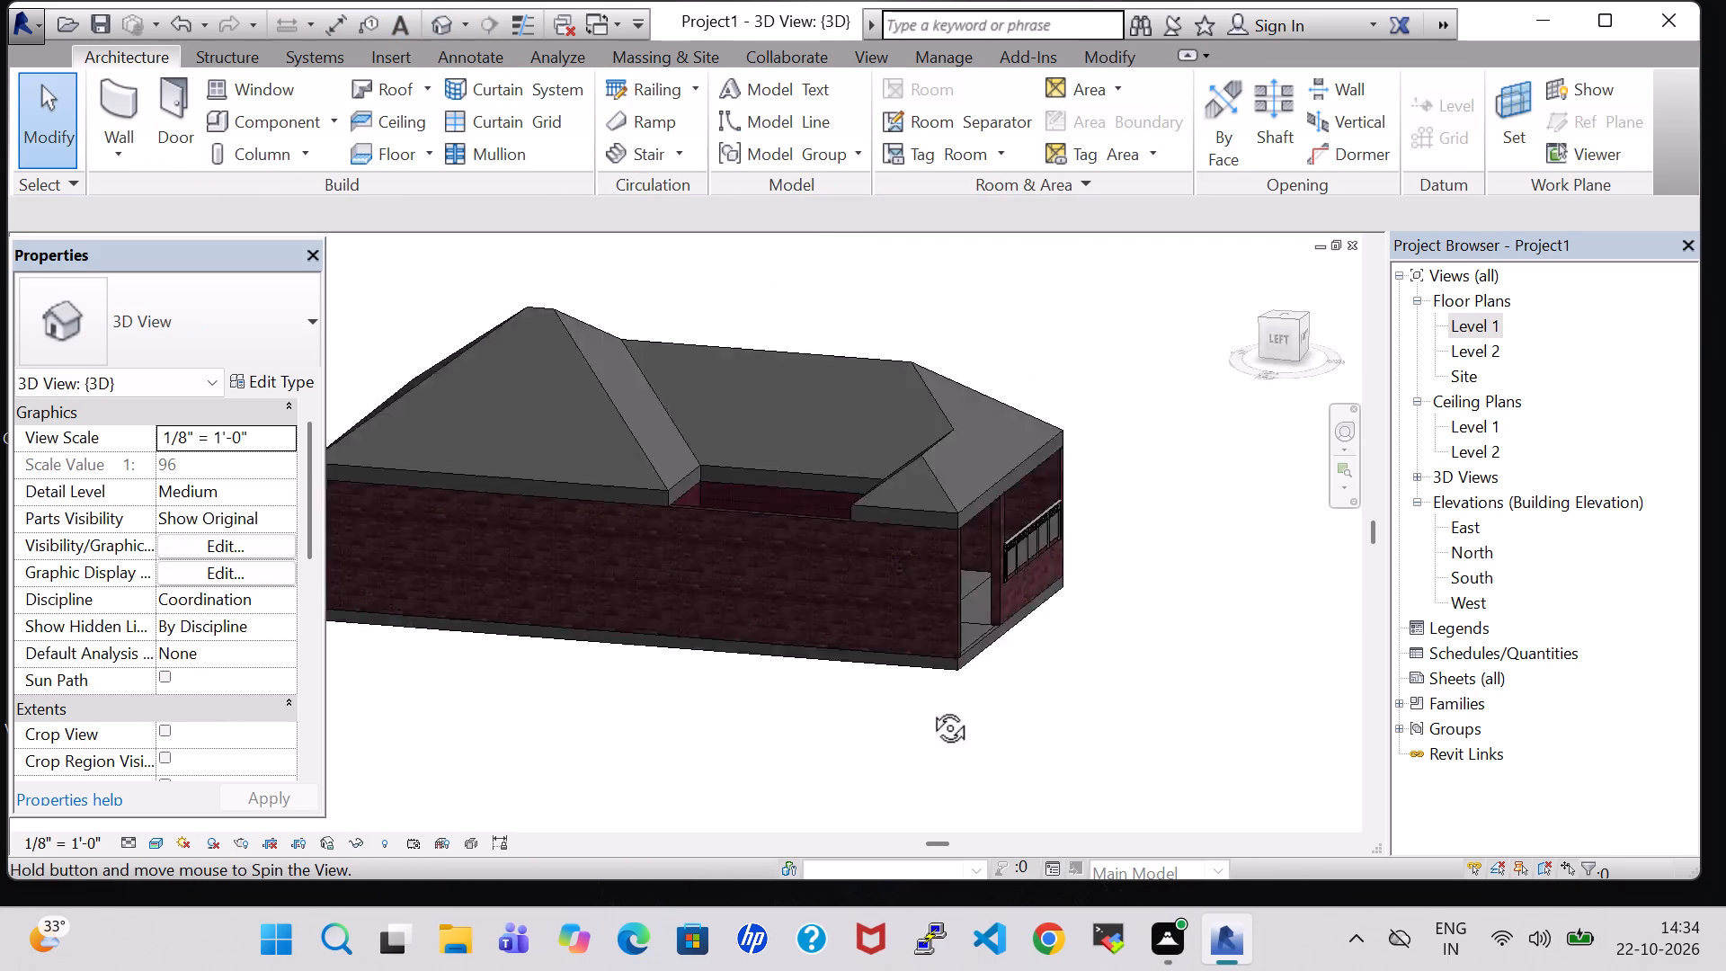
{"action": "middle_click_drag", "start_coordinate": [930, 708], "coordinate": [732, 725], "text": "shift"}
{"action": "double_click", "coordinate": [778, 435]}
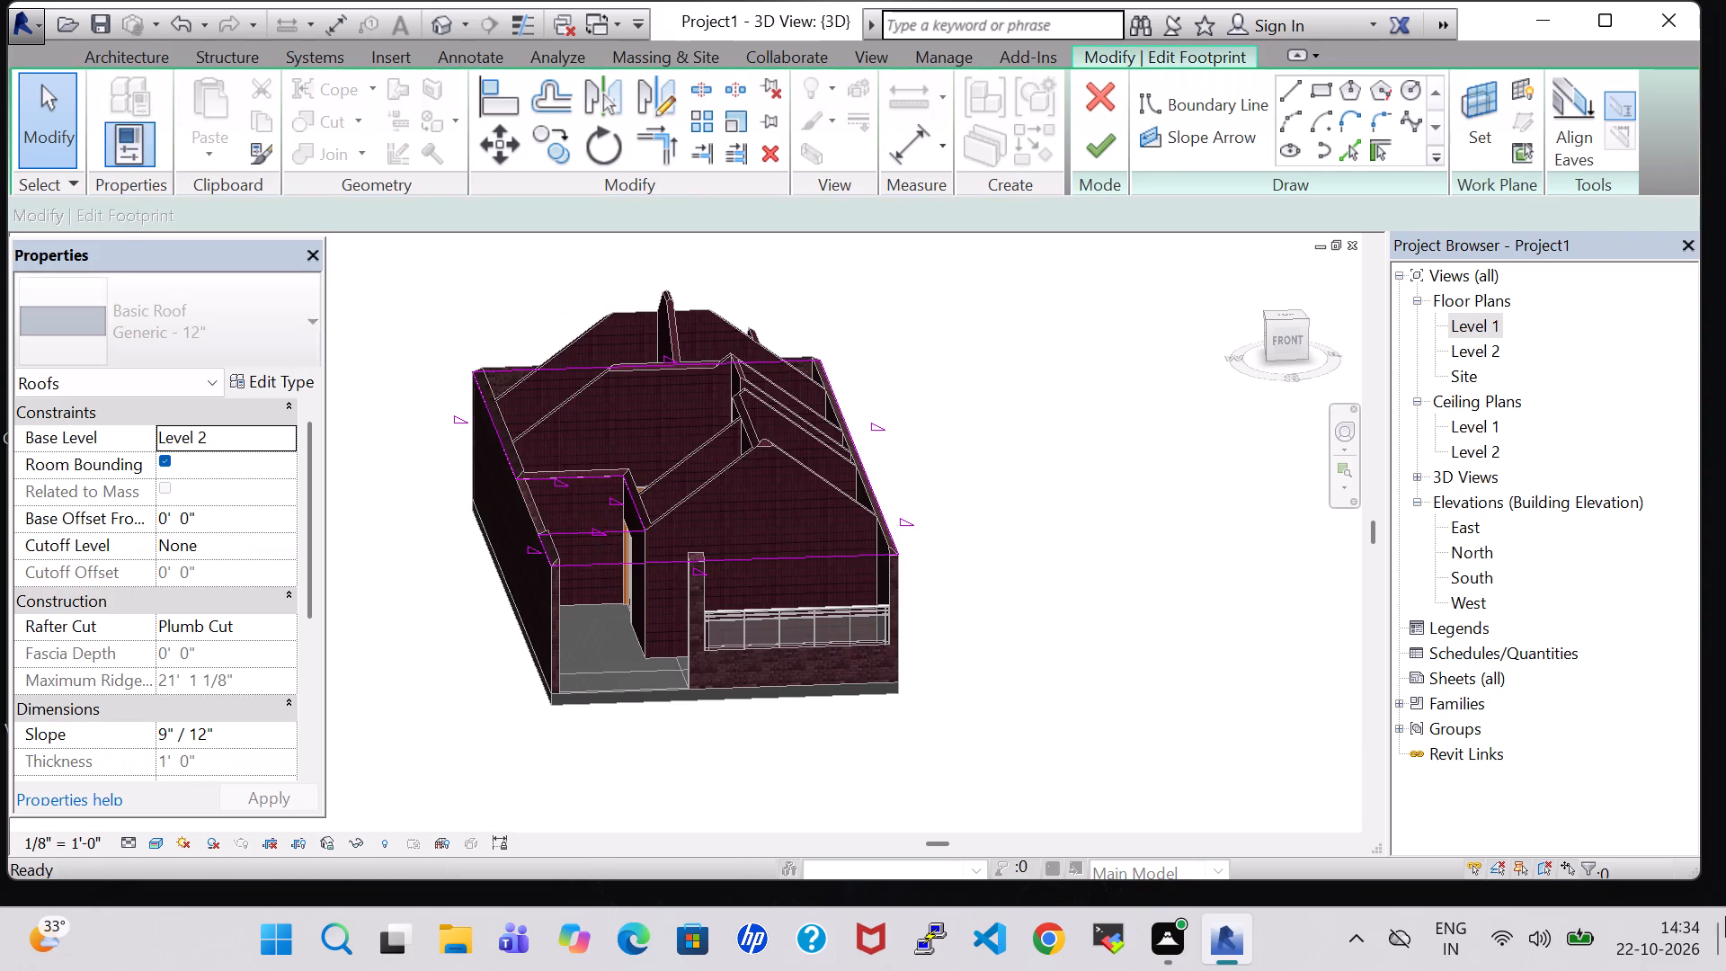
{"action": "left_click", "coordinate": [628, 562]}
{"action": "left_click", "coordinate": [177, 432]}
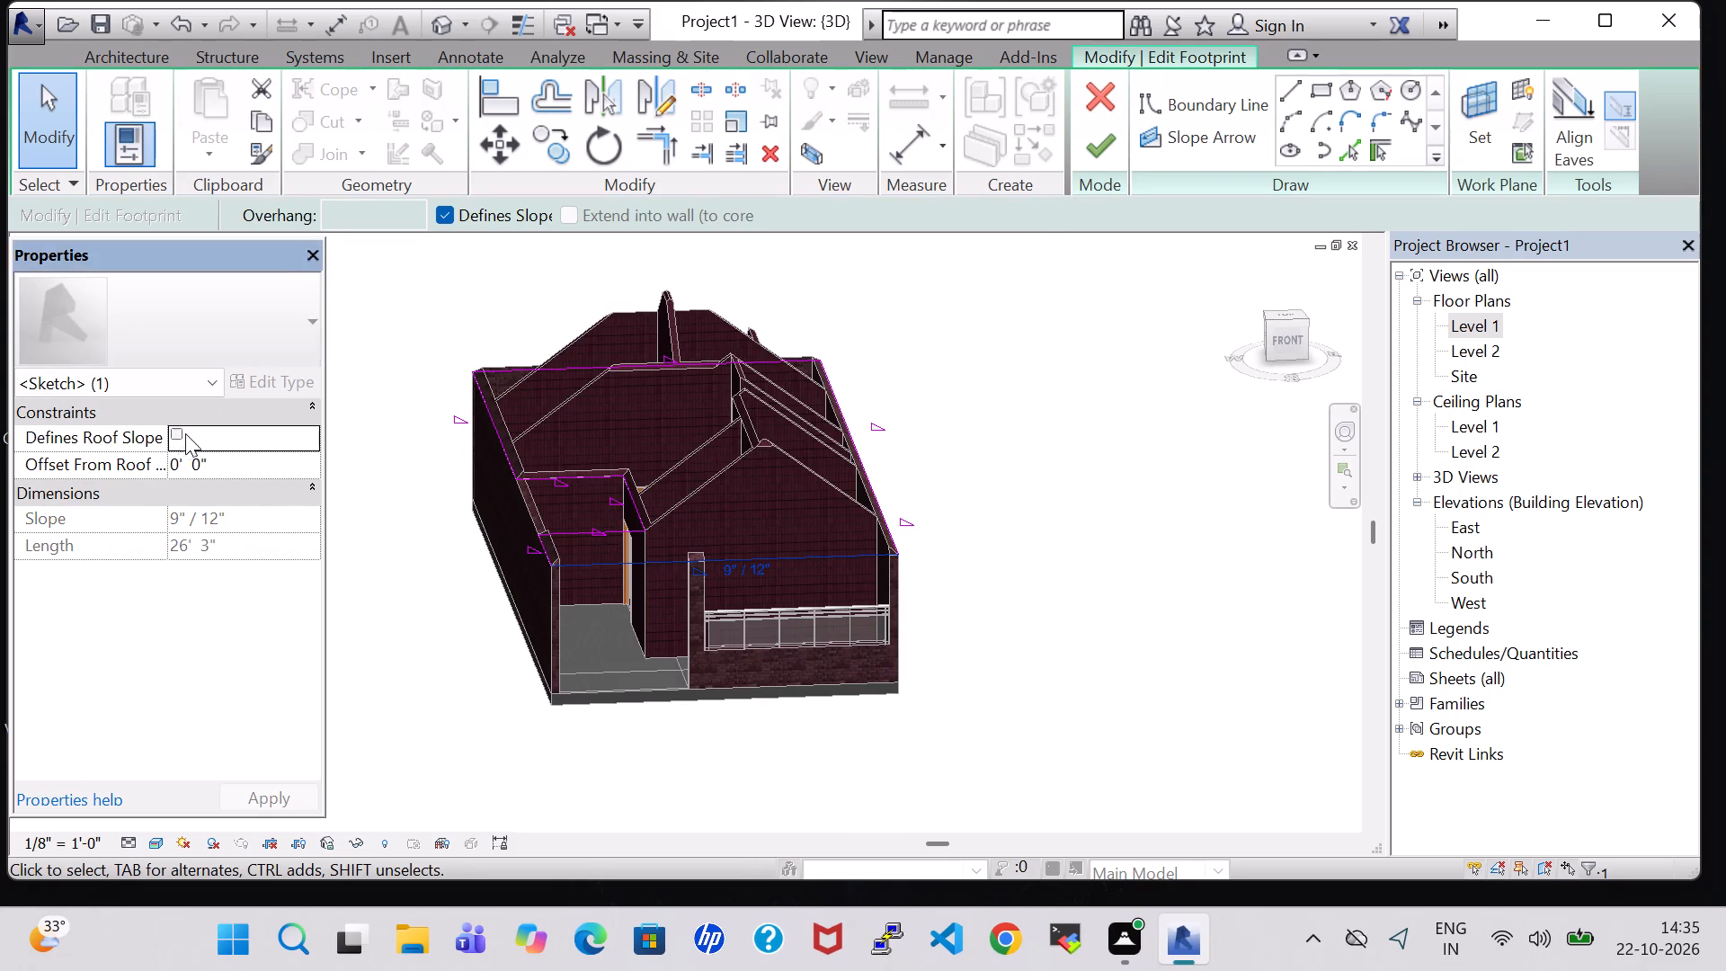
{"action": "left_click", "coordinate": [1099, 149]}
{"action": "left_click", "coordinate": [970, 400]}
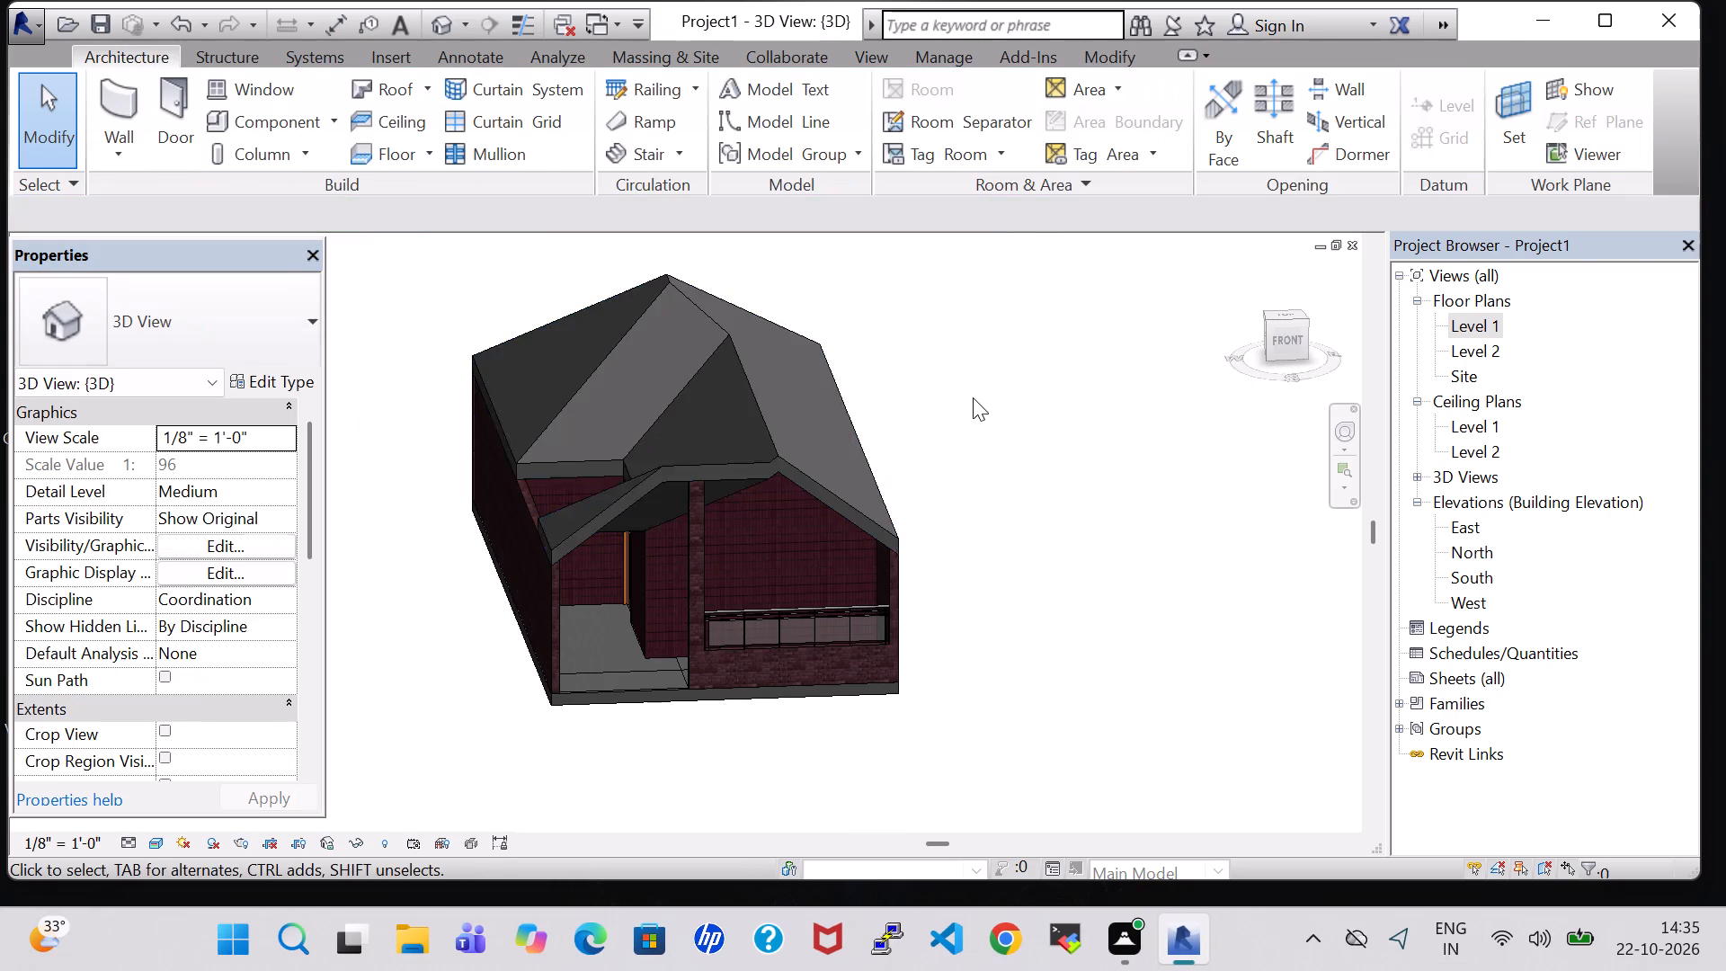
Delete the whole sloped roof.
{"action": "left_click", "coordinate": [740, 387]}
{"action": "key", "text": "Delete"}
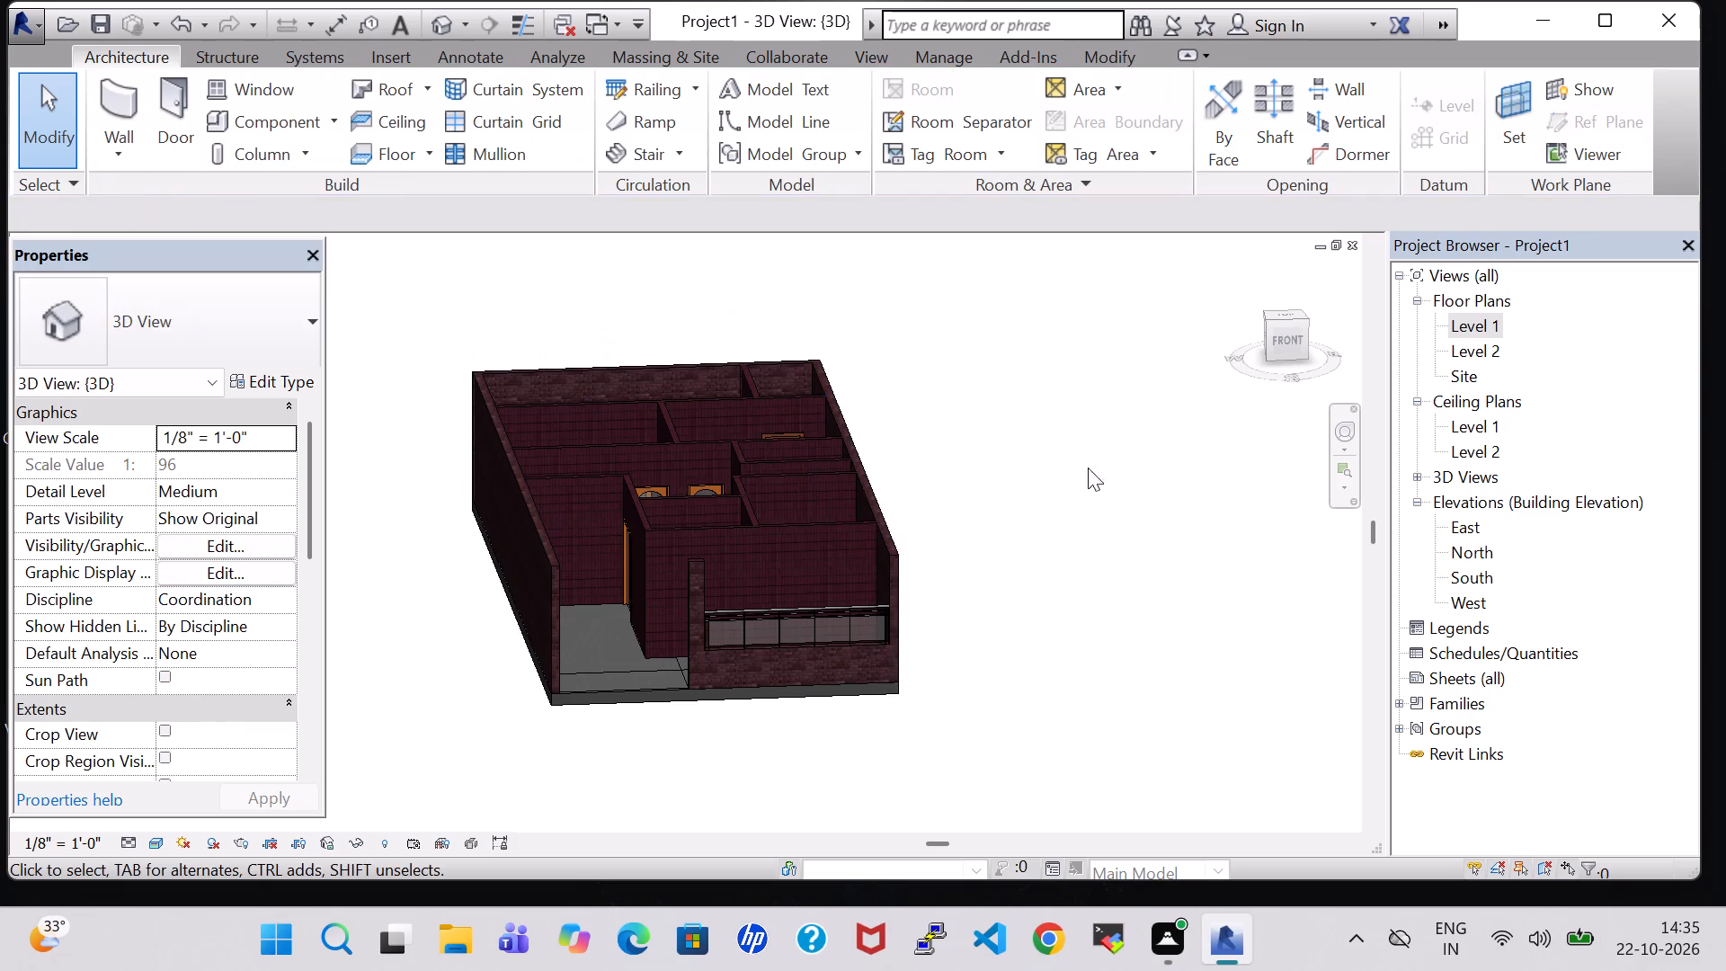
Reopen the Level 1 floor plan.
{"action": "double_click", "coordinate": [1467, 325]}
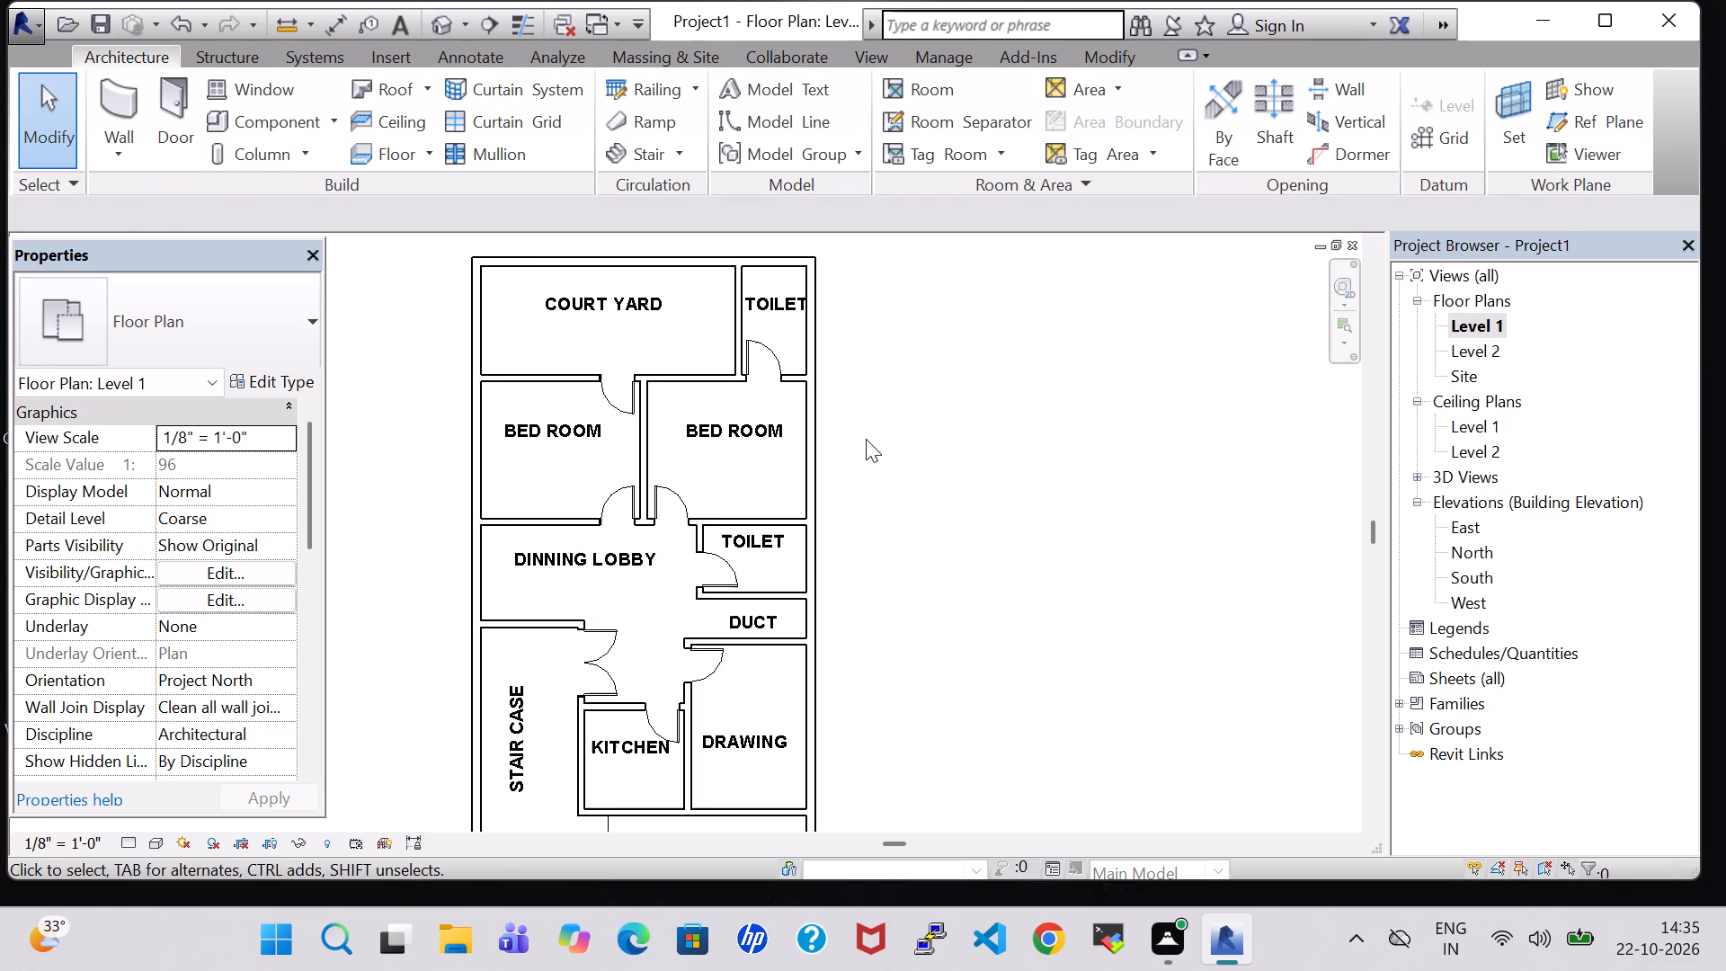
{"action": "scroll", "coordinate": [866, 439], "scroll_direction": "down", "scroll_amount": 1}
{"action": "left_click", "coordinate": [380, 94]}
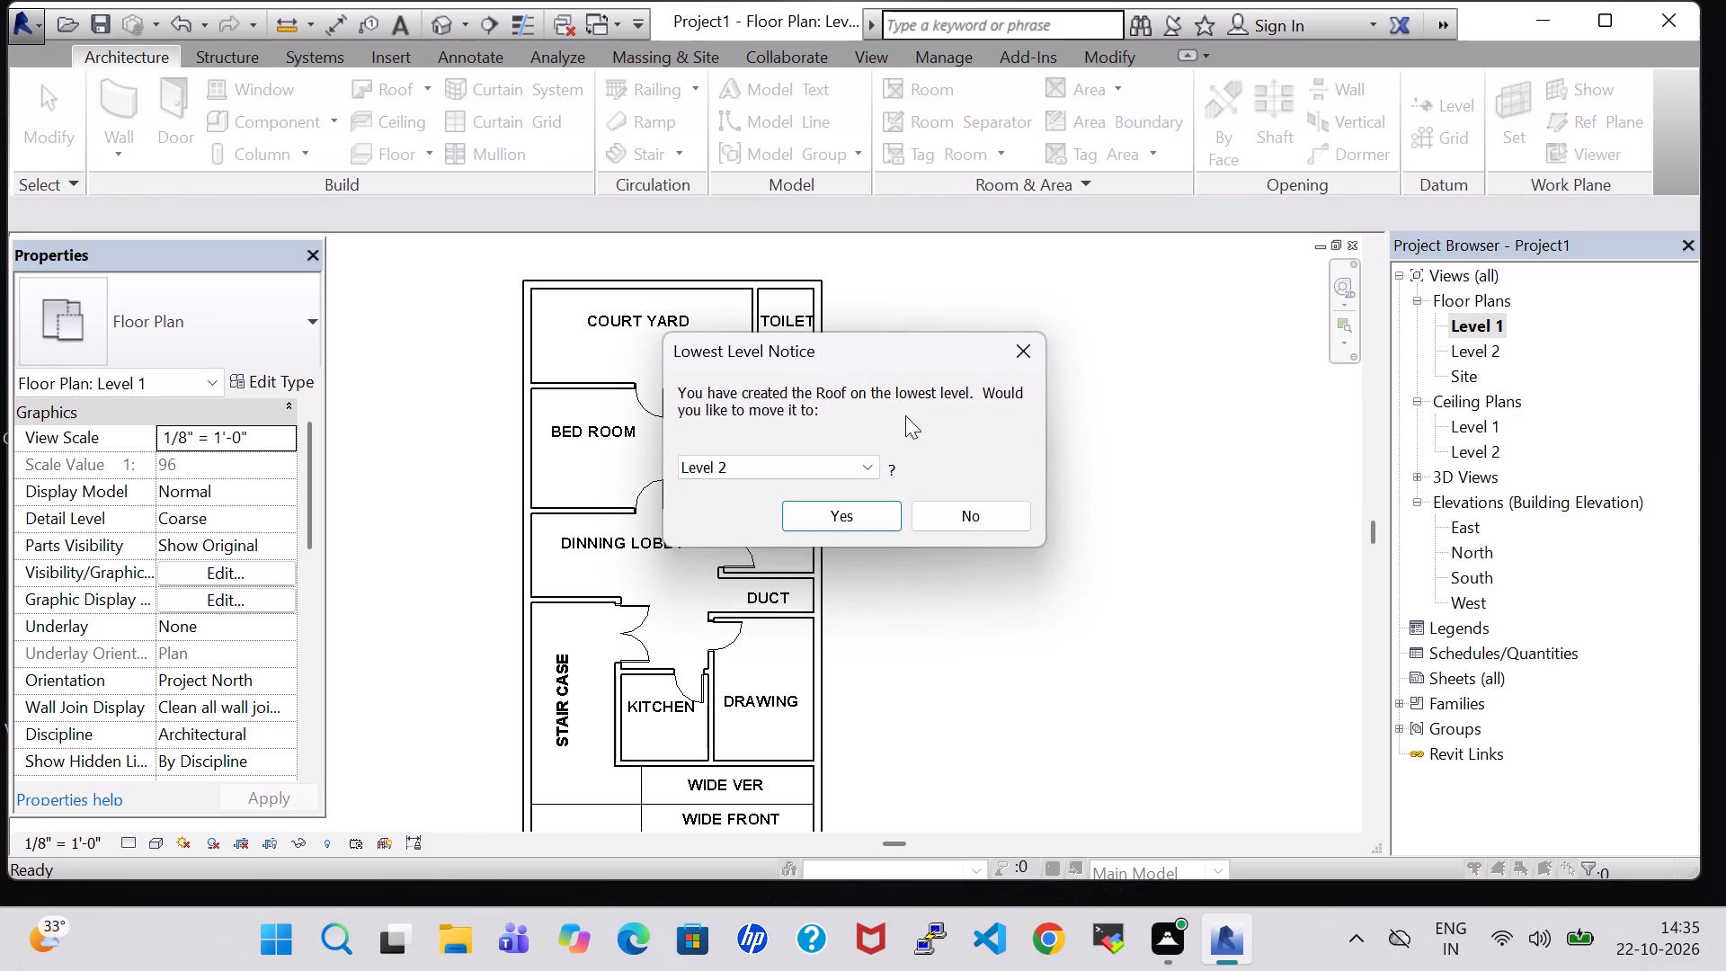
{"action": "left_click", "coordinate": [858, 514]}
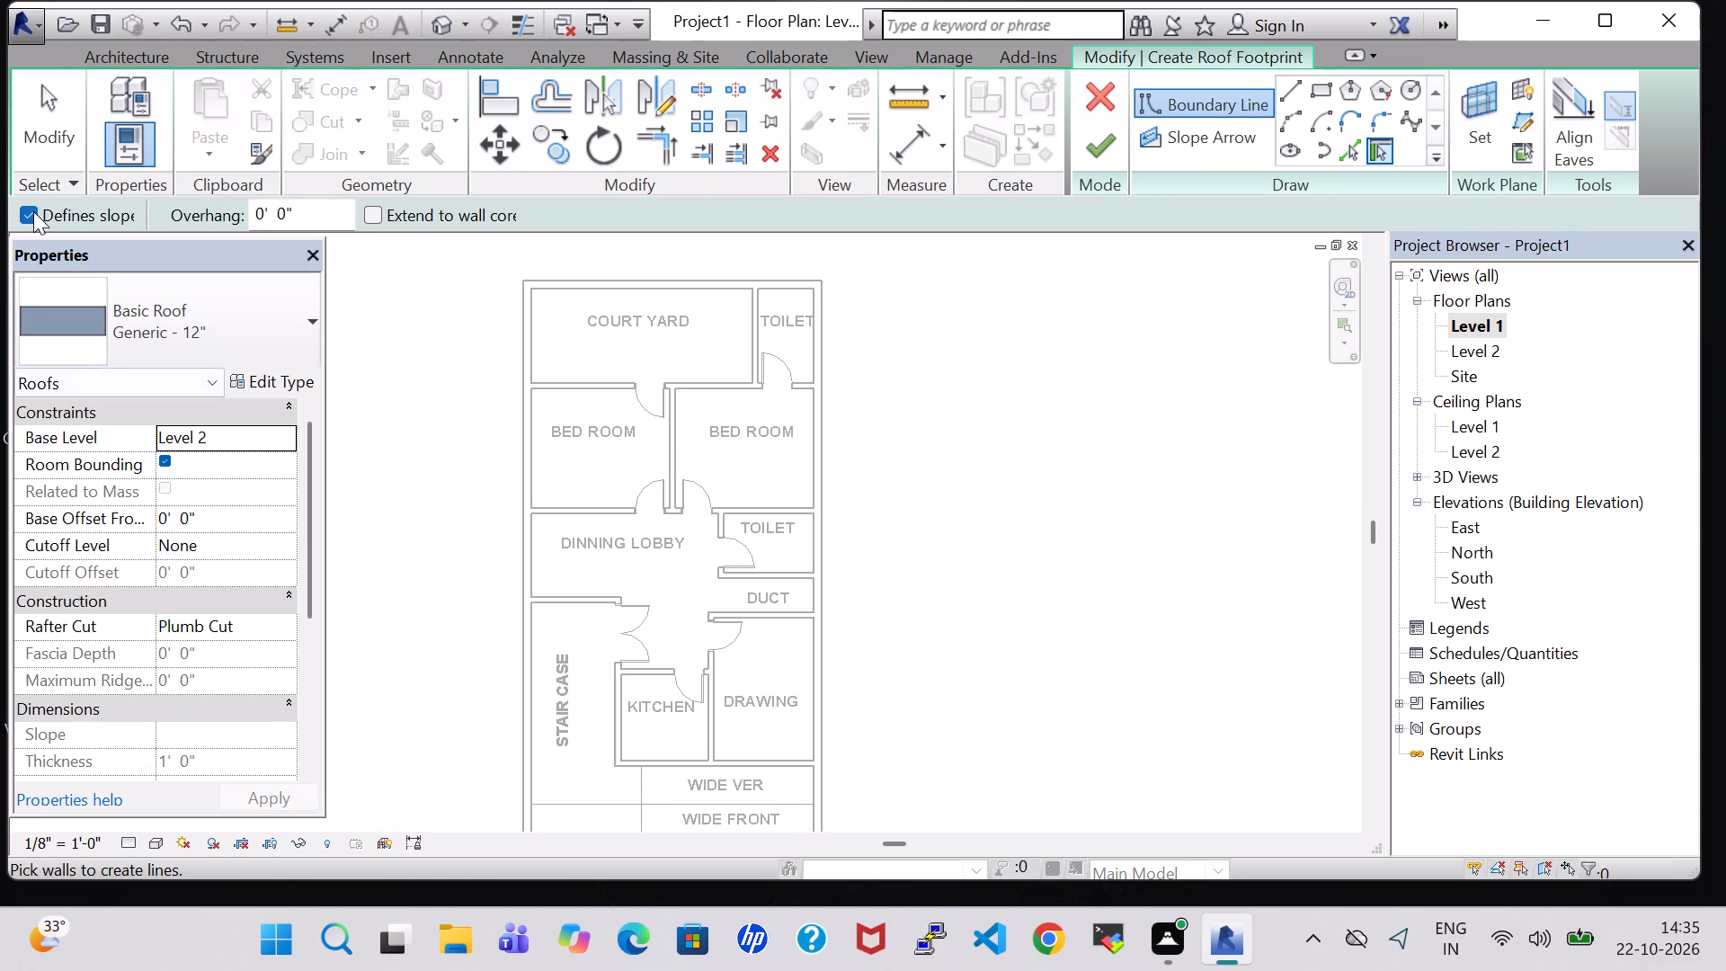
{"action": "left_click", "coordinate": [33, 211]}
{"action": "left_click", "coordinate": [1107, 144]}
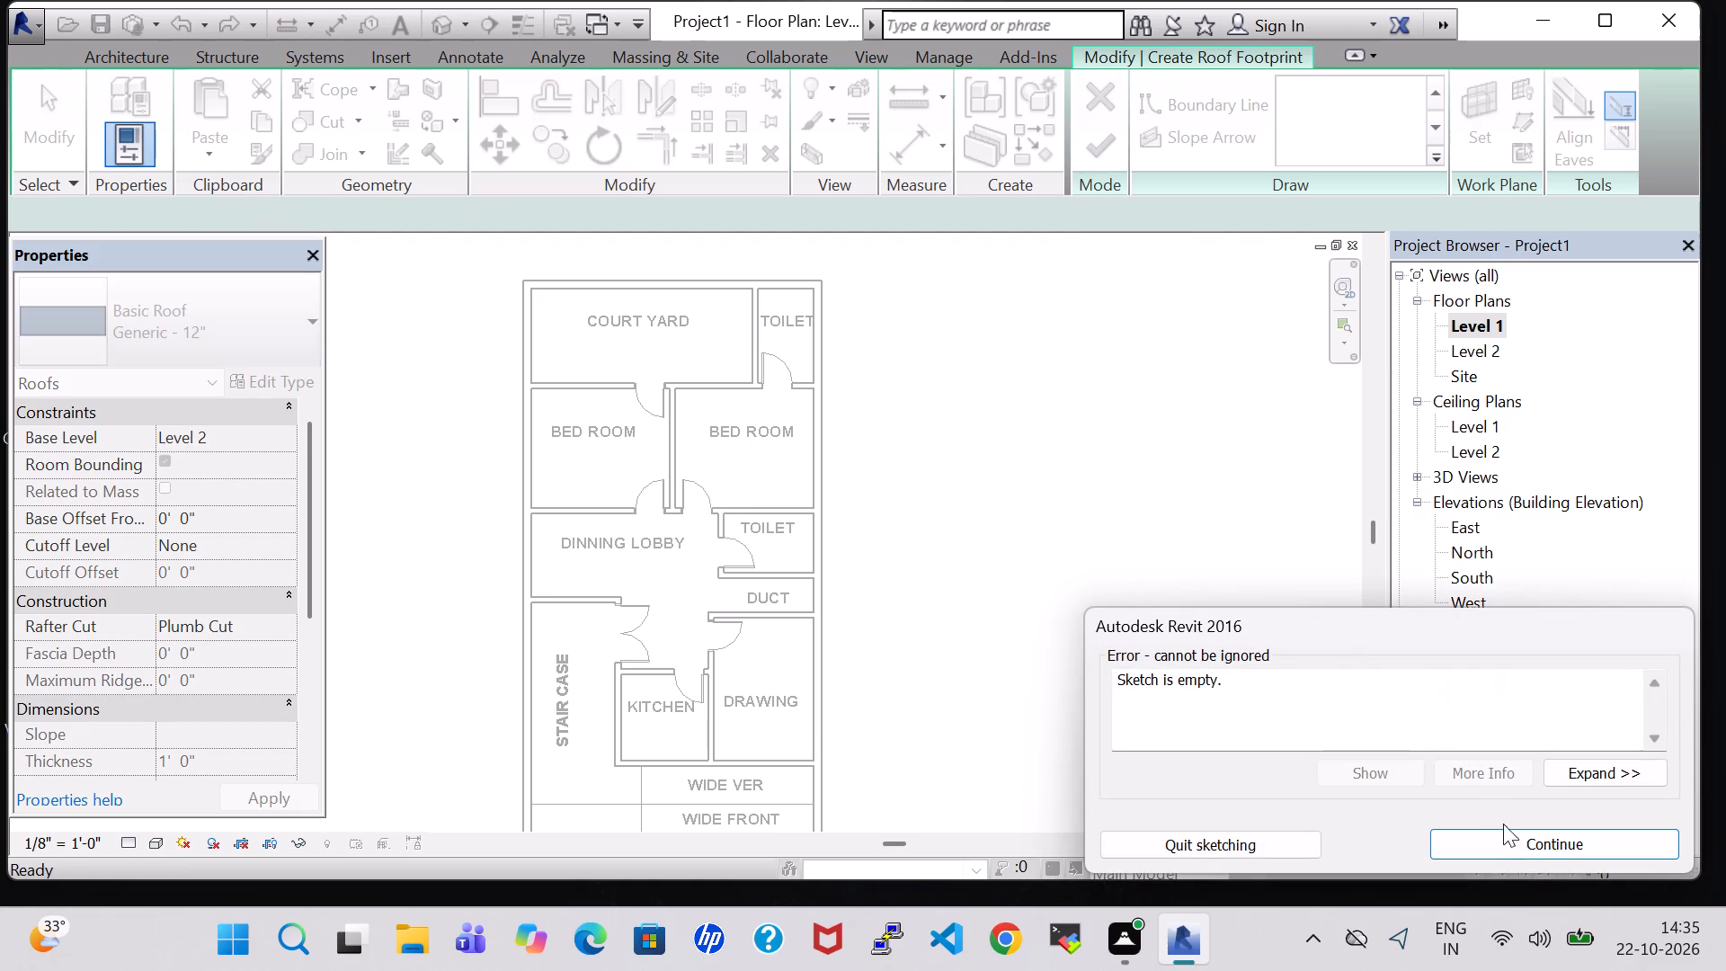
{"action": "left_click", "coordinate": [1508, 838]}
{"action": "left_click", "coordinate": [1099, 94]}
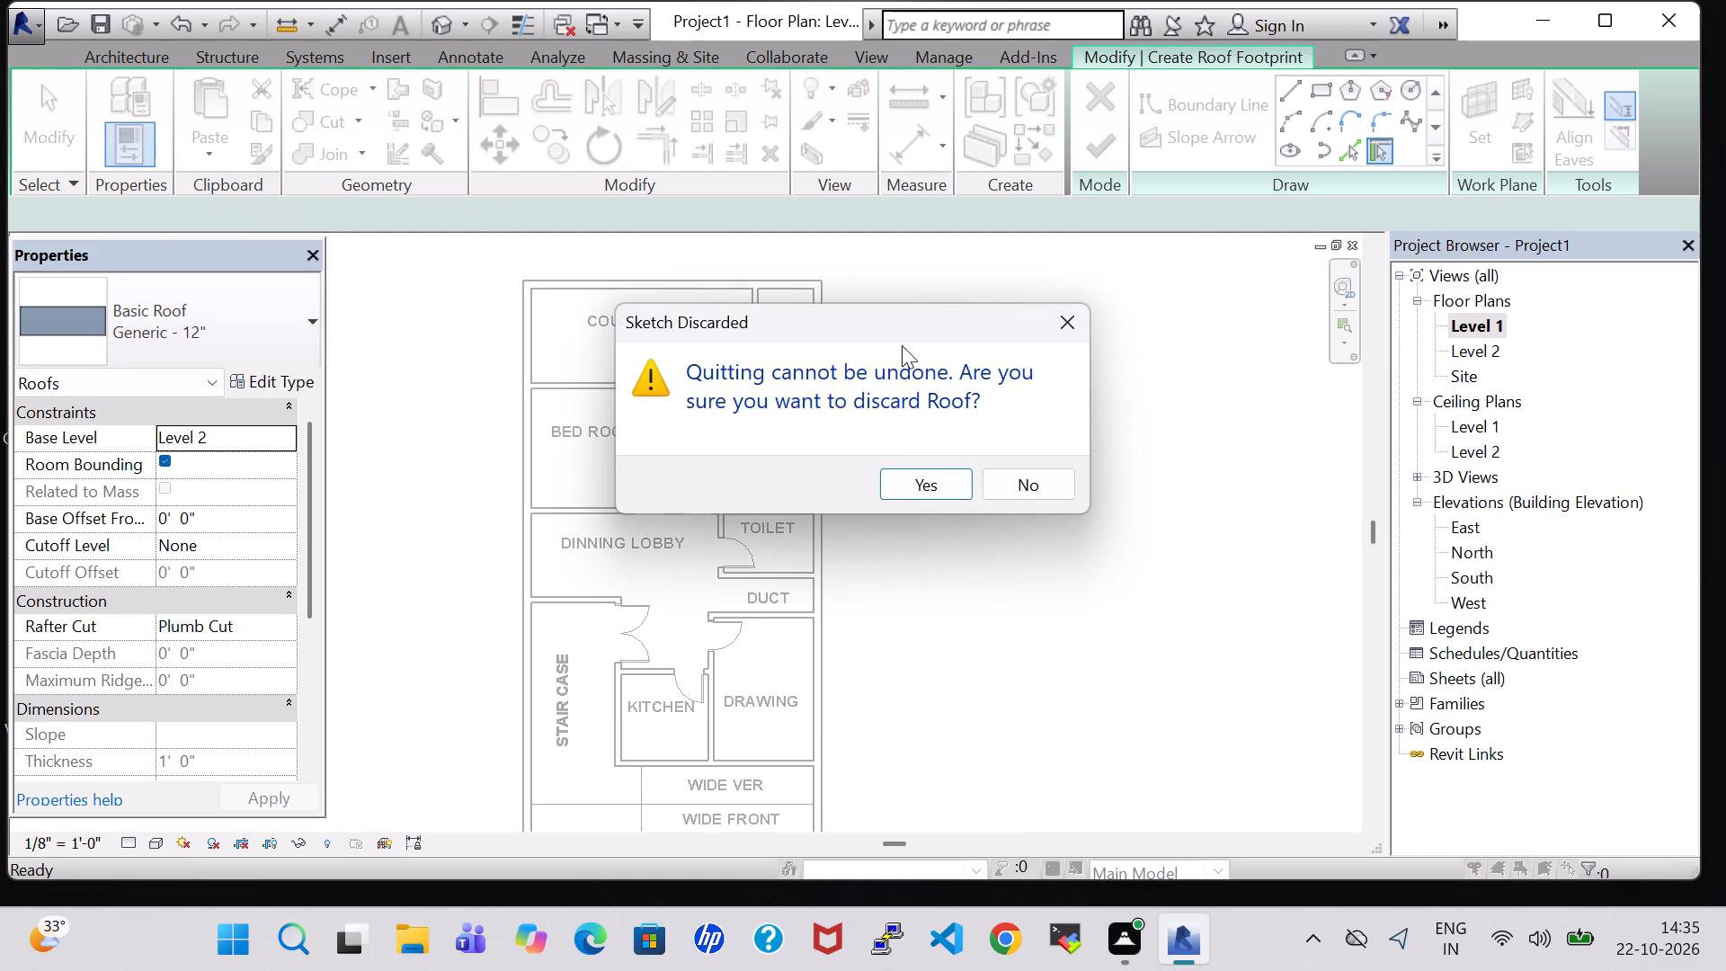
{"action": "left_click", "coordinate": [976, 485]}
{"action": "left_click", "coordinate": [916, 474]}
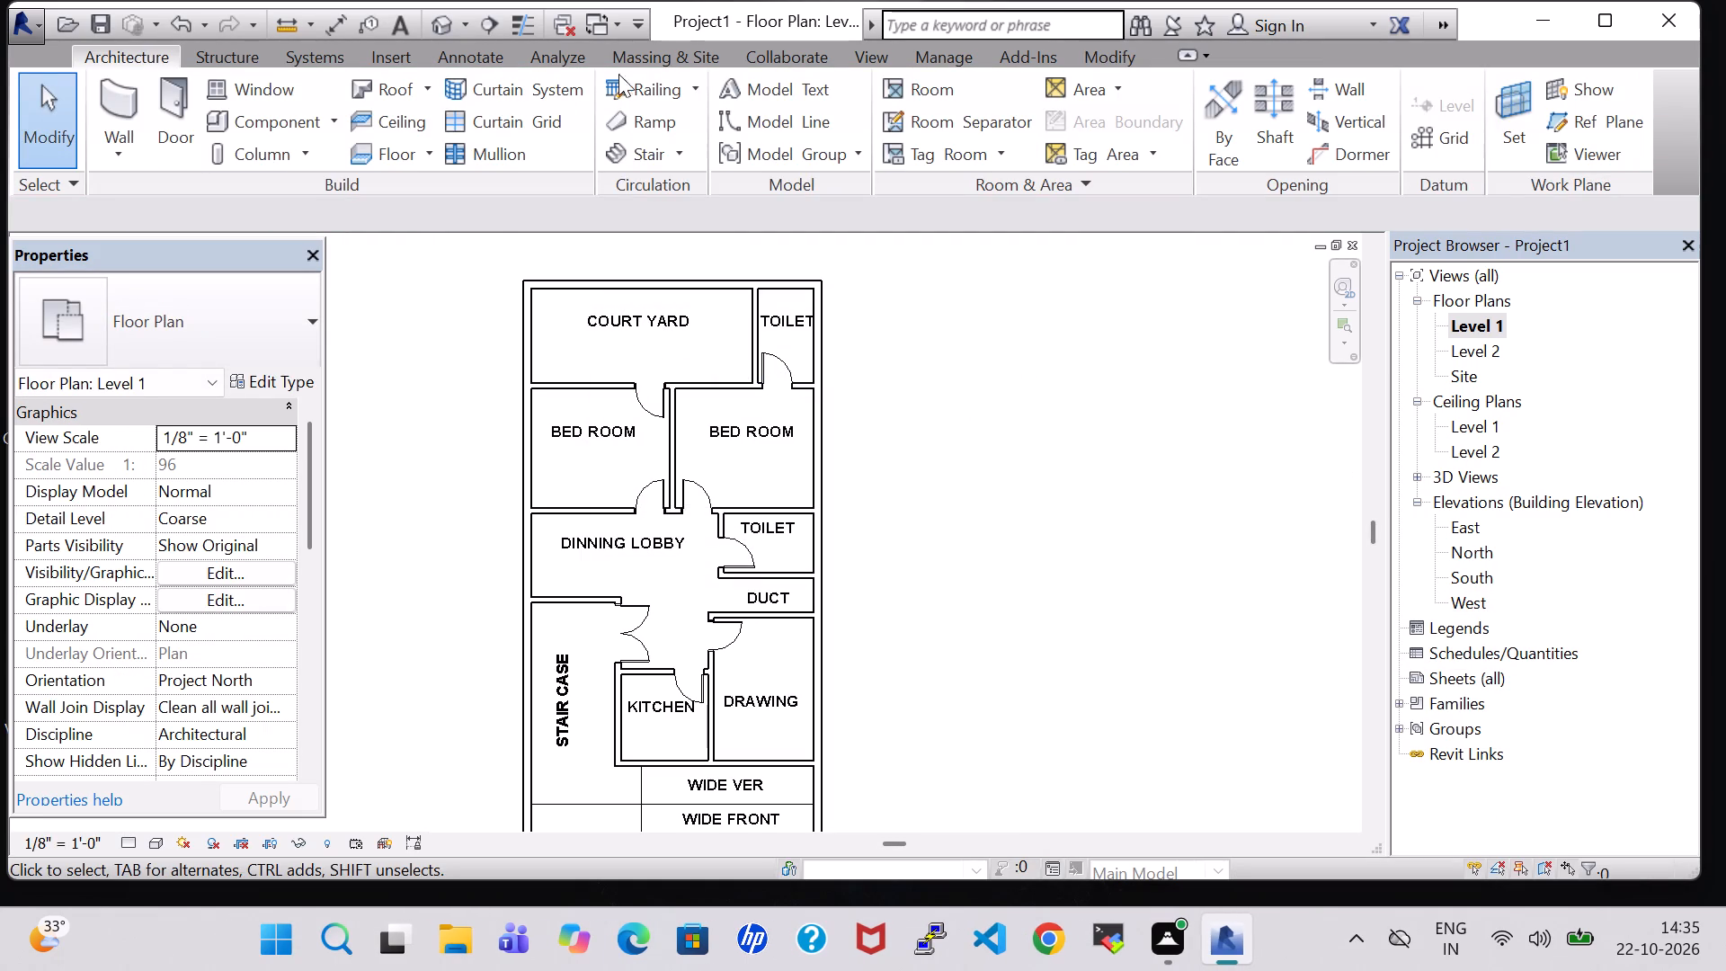
Start a roof by footprint with Defines slope off and draw a straight boundary line along the outer north wall, behind the court yard.
{"action": "left_click", "coordinate": [385, 74]}
{"action": "left_click", "coordinate": [845, 512]}
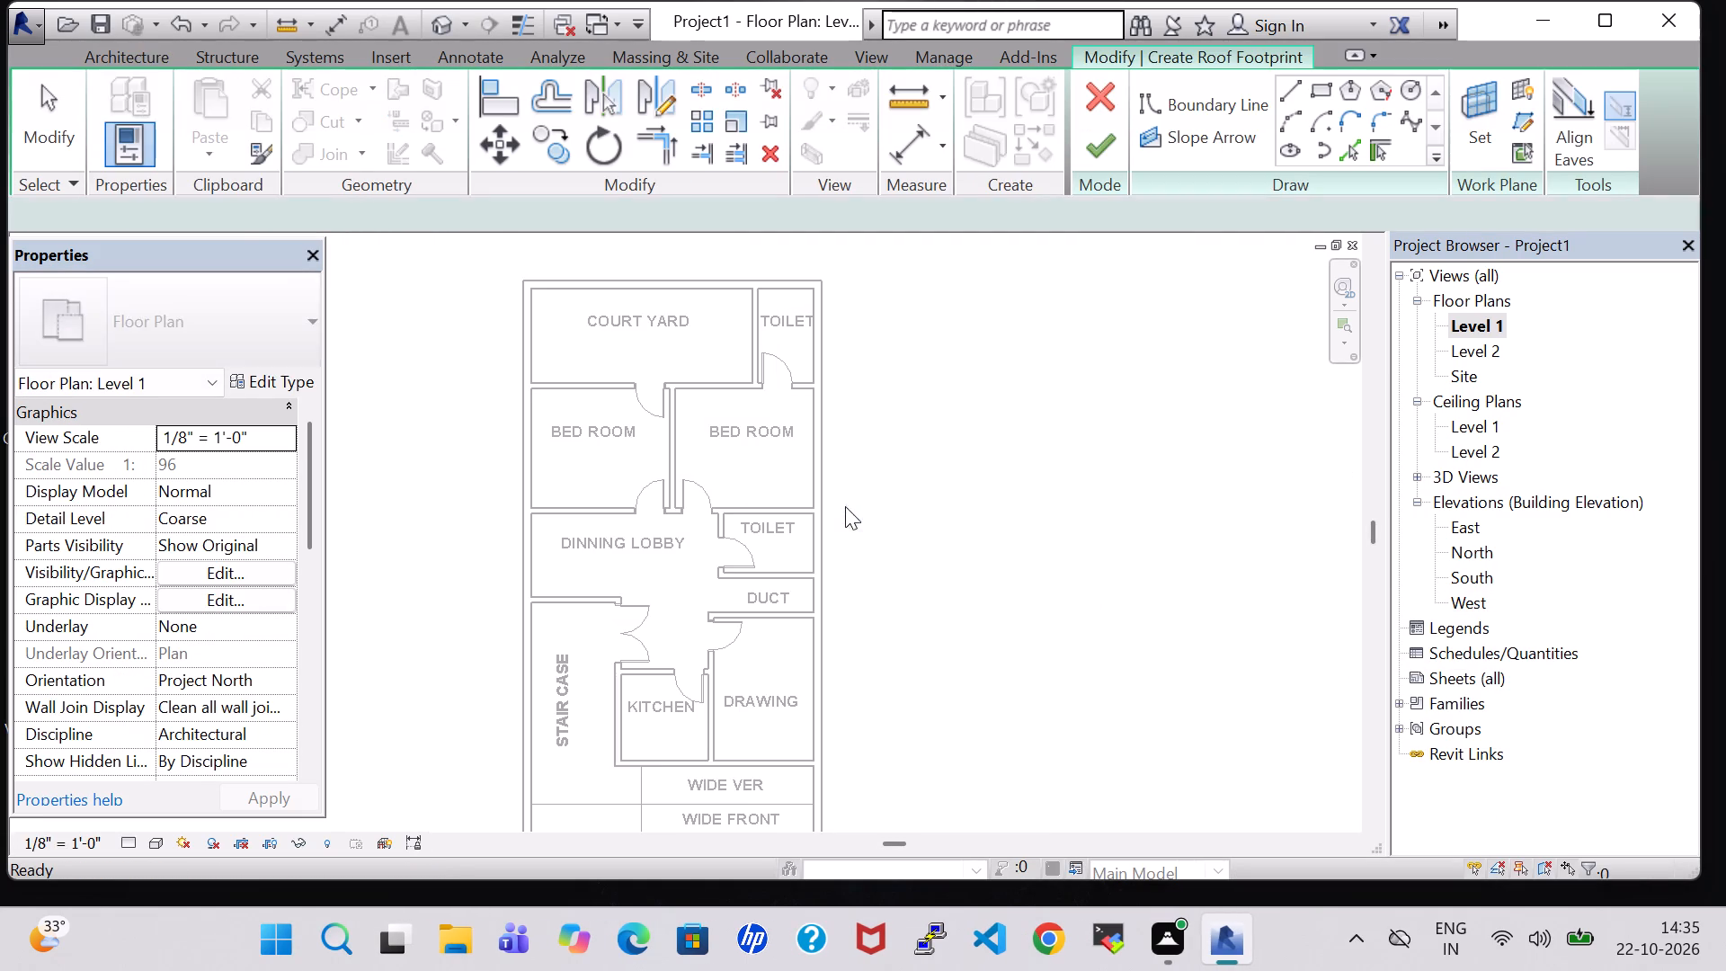
{"action": "middle_click_drag", "start_coordinate": [861, 505], "coordinate": [917, 487]}
{"action": "middle_click_drag", "start_coordinate": [966, 468], "coordinate": [1004, 447]}
{"action": "left_click", "coordinate": [33, 211]}
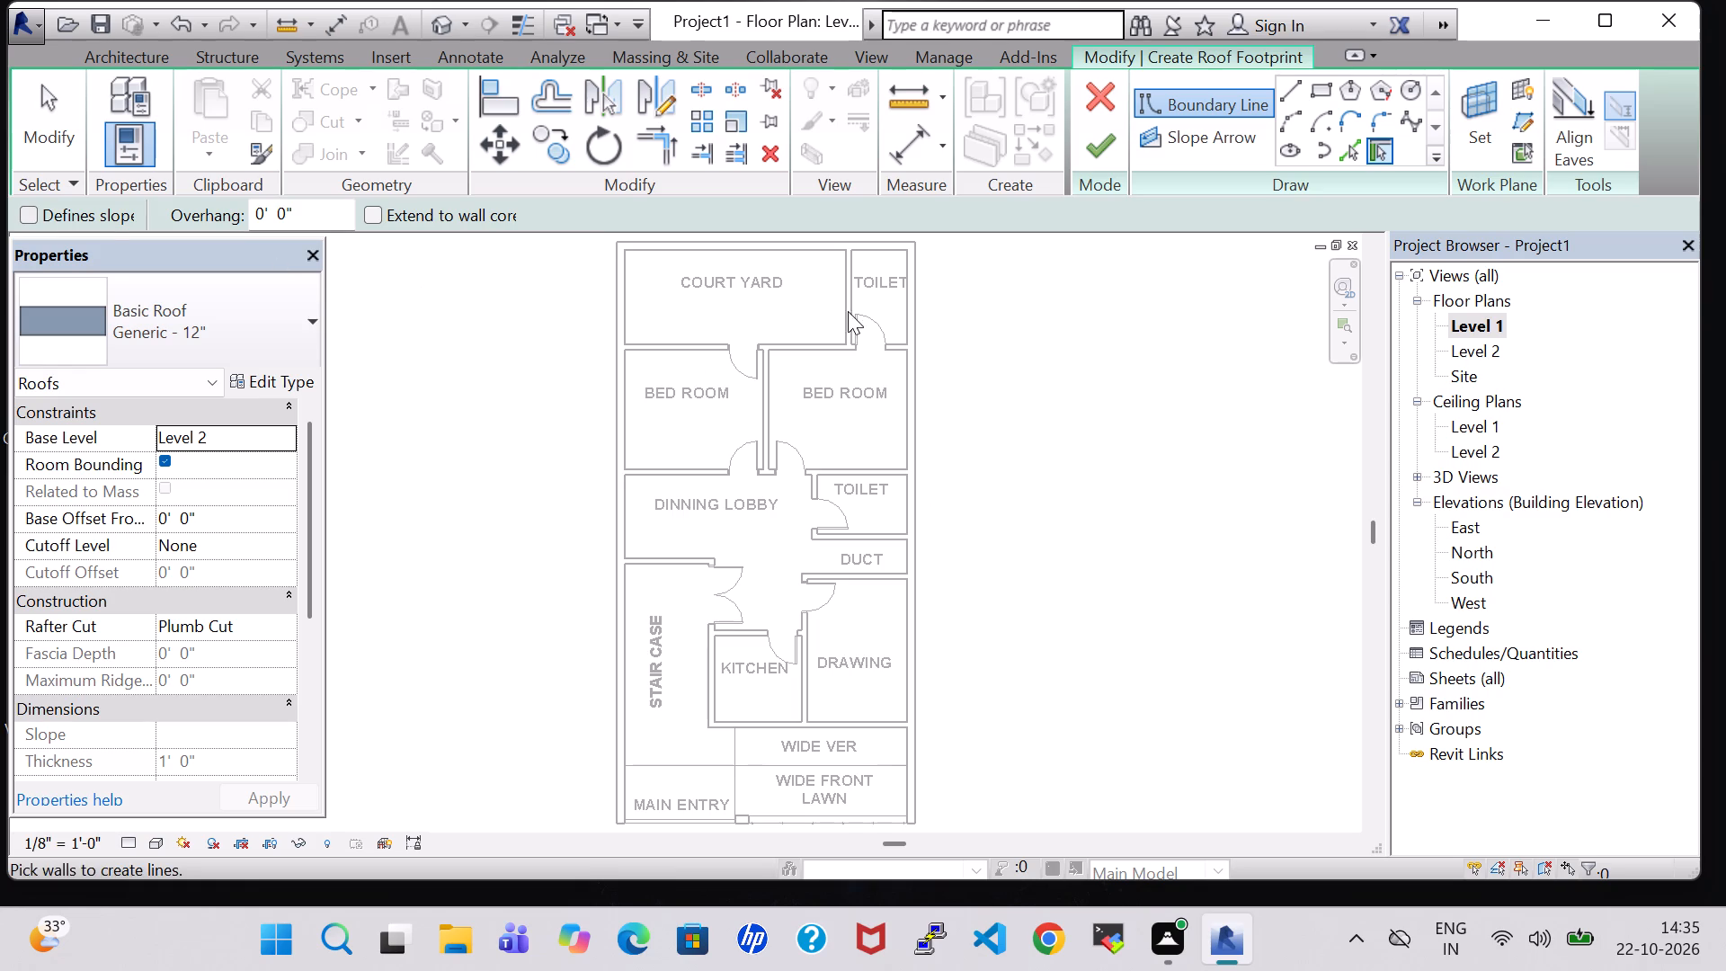
{"action": "middle_click_drag", "start_coordinate": [983, 332], "coordinate": [969, 374]}
{"action": "left_click", "coordinate": [1284, 94]}
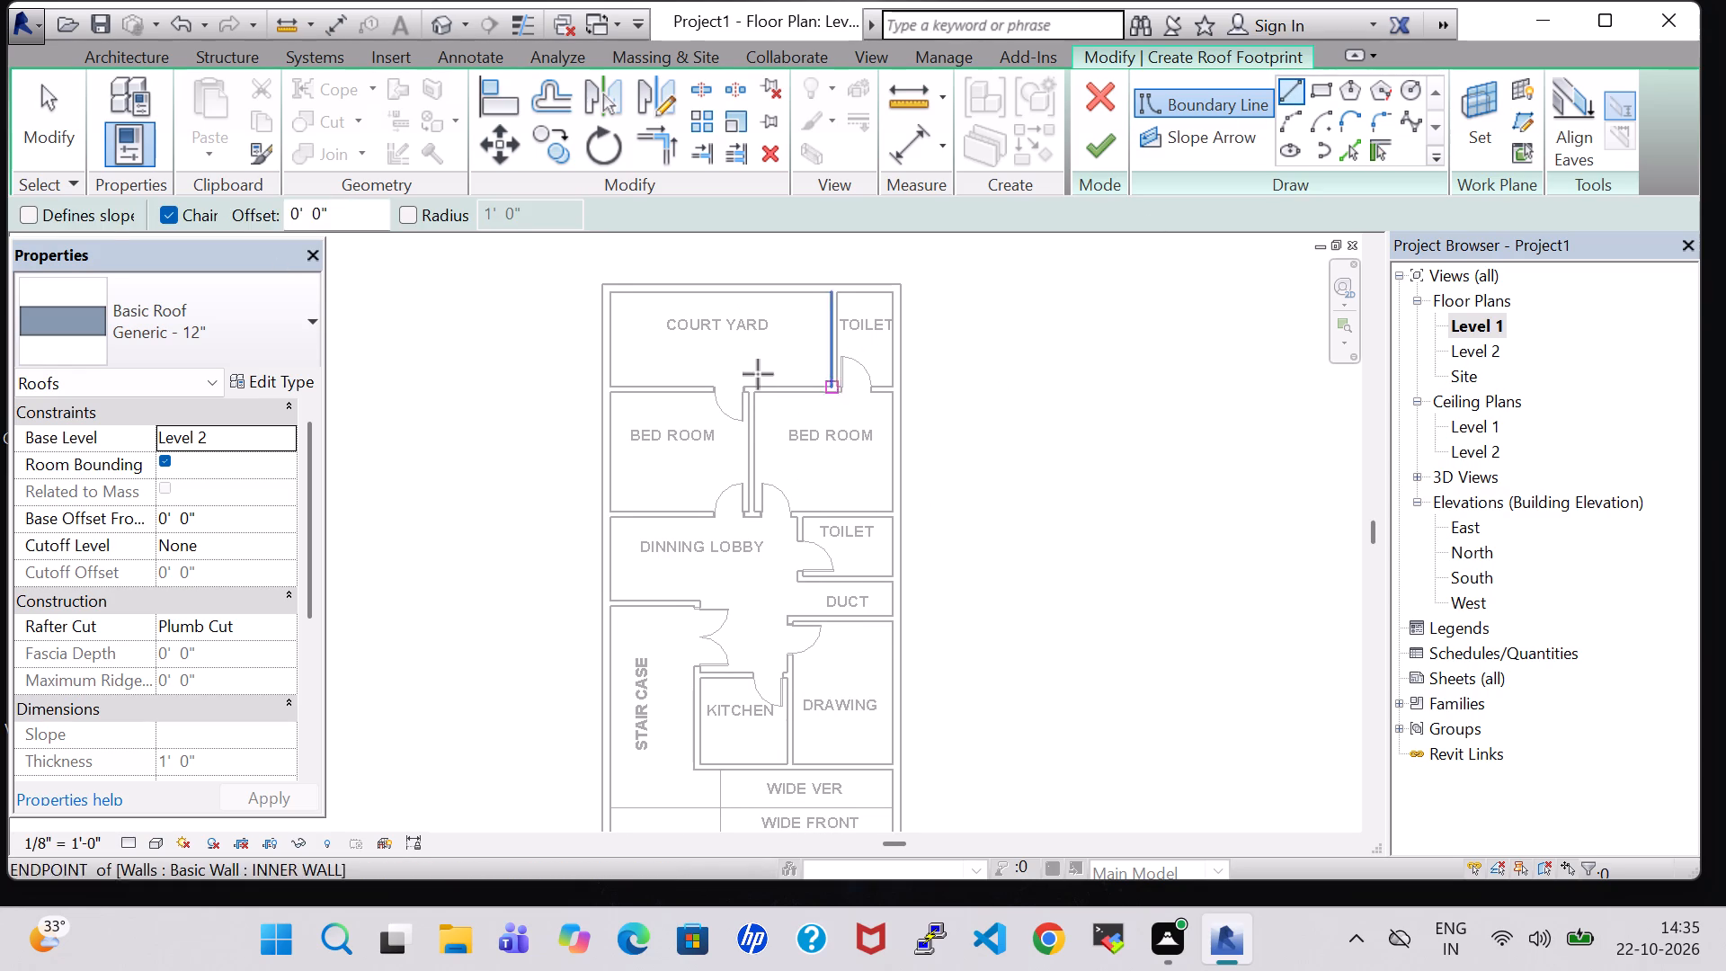
{"action": "left_click", "coordinate": [599, 284]}
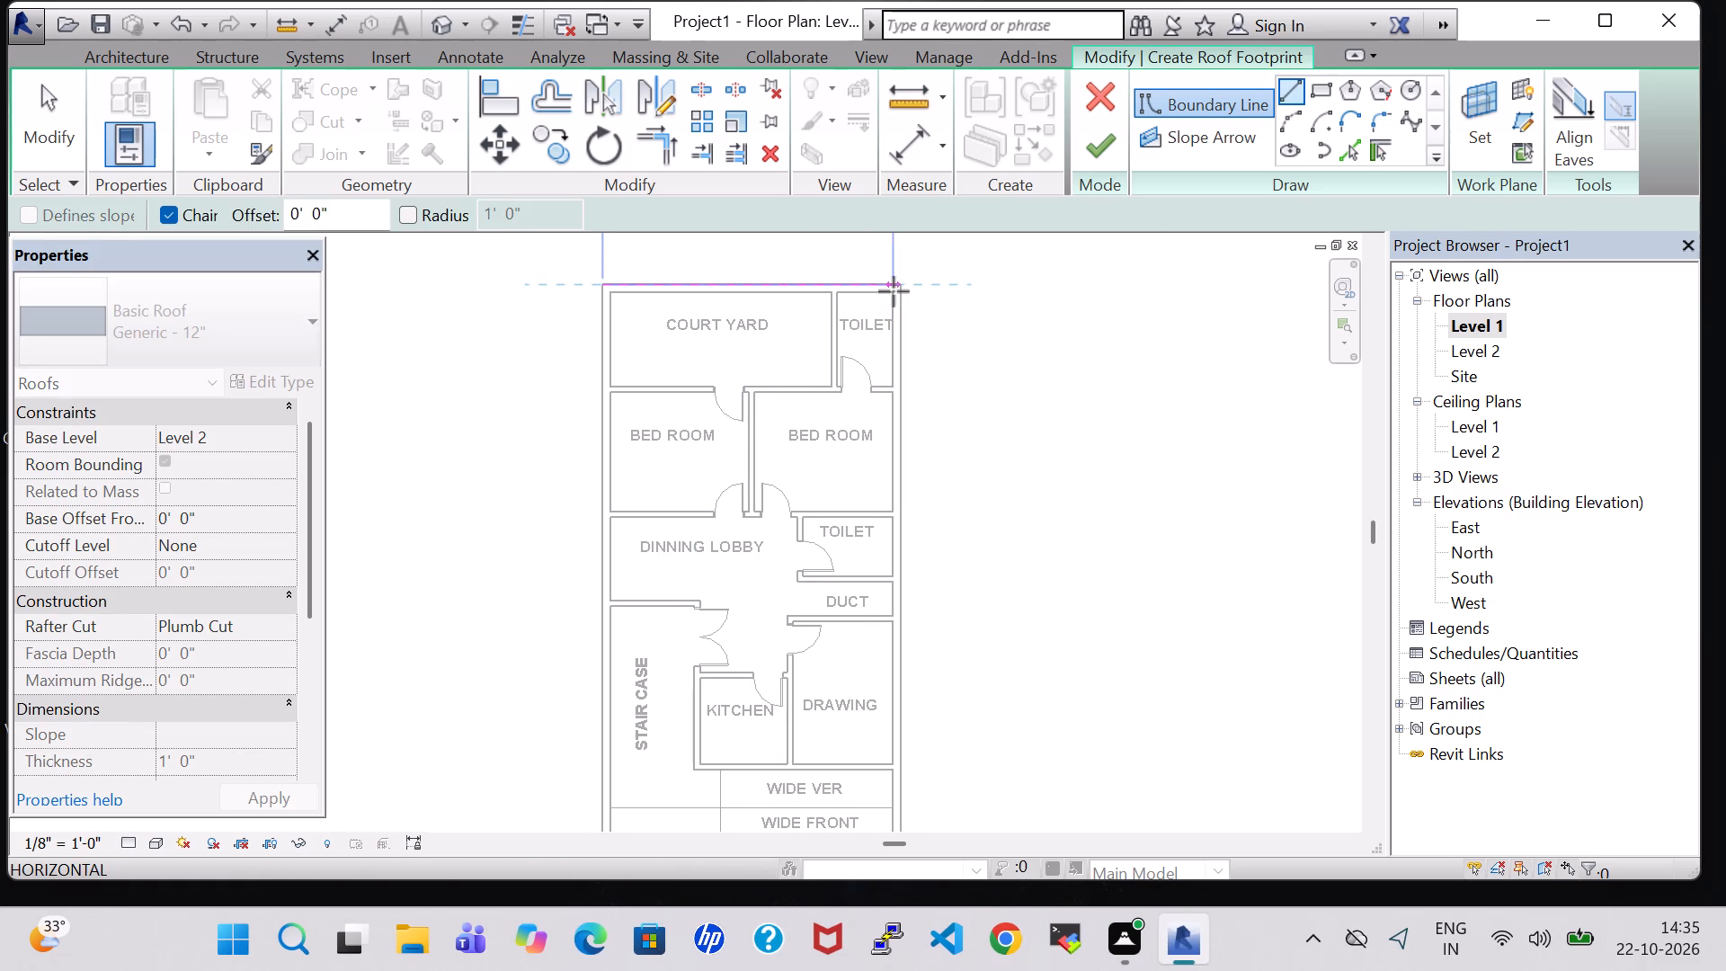
{"action": "left_click", "coordinate": [903, 291]}
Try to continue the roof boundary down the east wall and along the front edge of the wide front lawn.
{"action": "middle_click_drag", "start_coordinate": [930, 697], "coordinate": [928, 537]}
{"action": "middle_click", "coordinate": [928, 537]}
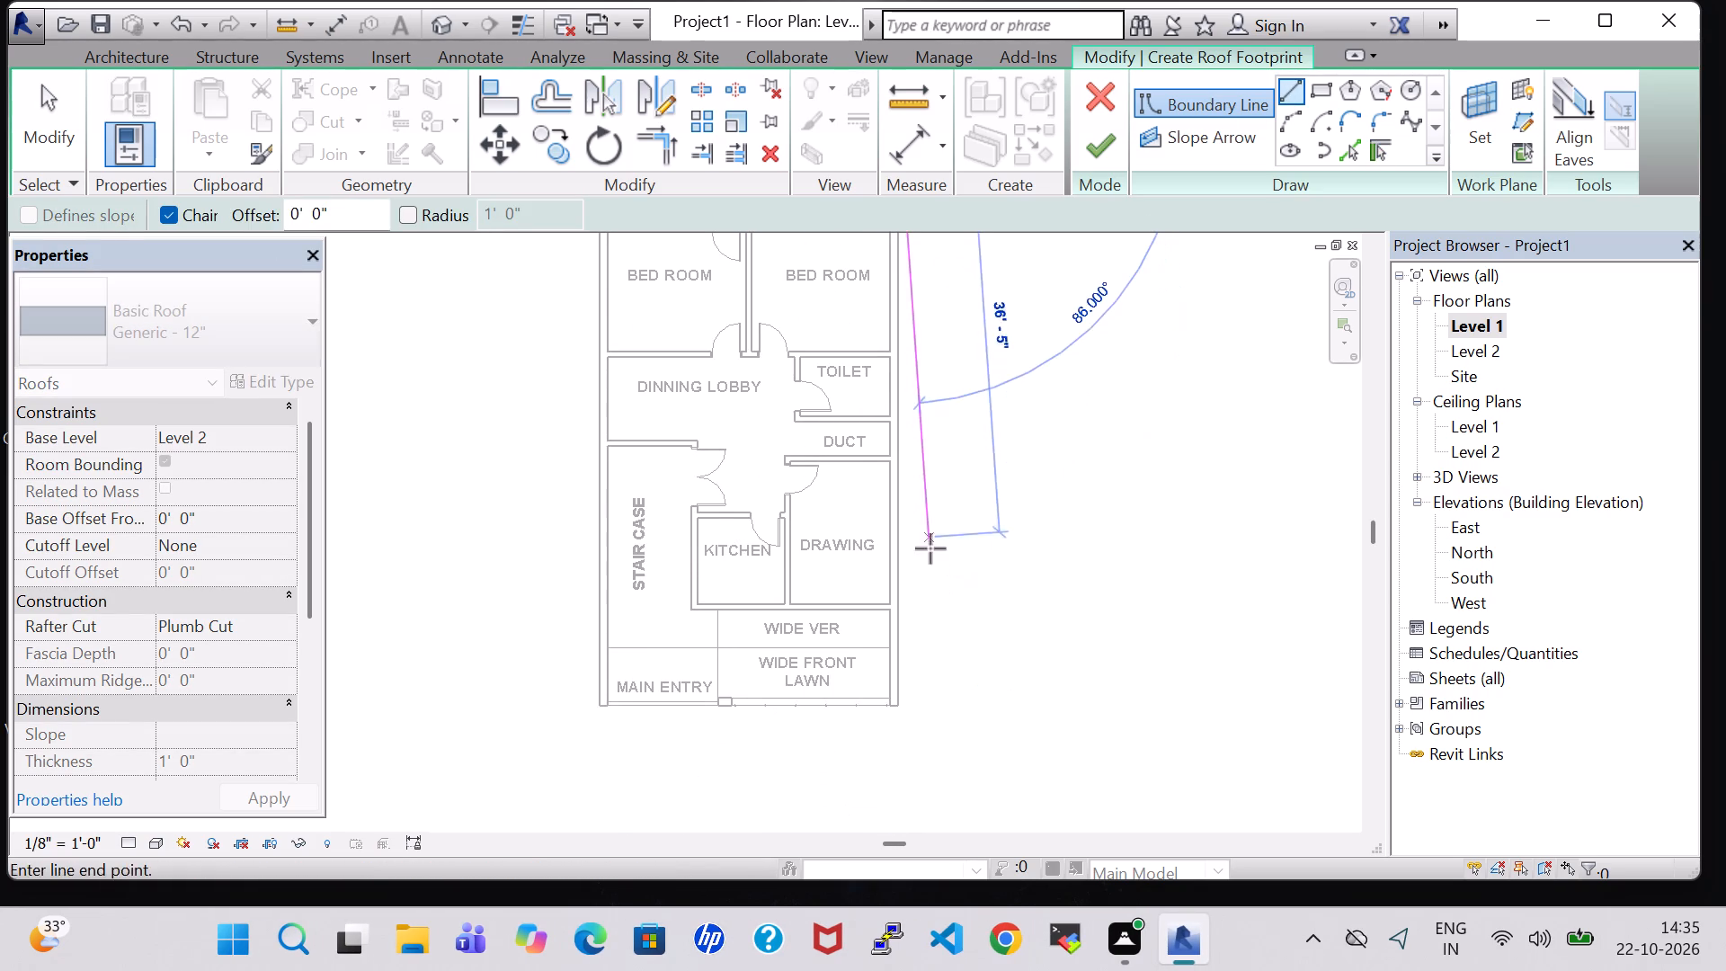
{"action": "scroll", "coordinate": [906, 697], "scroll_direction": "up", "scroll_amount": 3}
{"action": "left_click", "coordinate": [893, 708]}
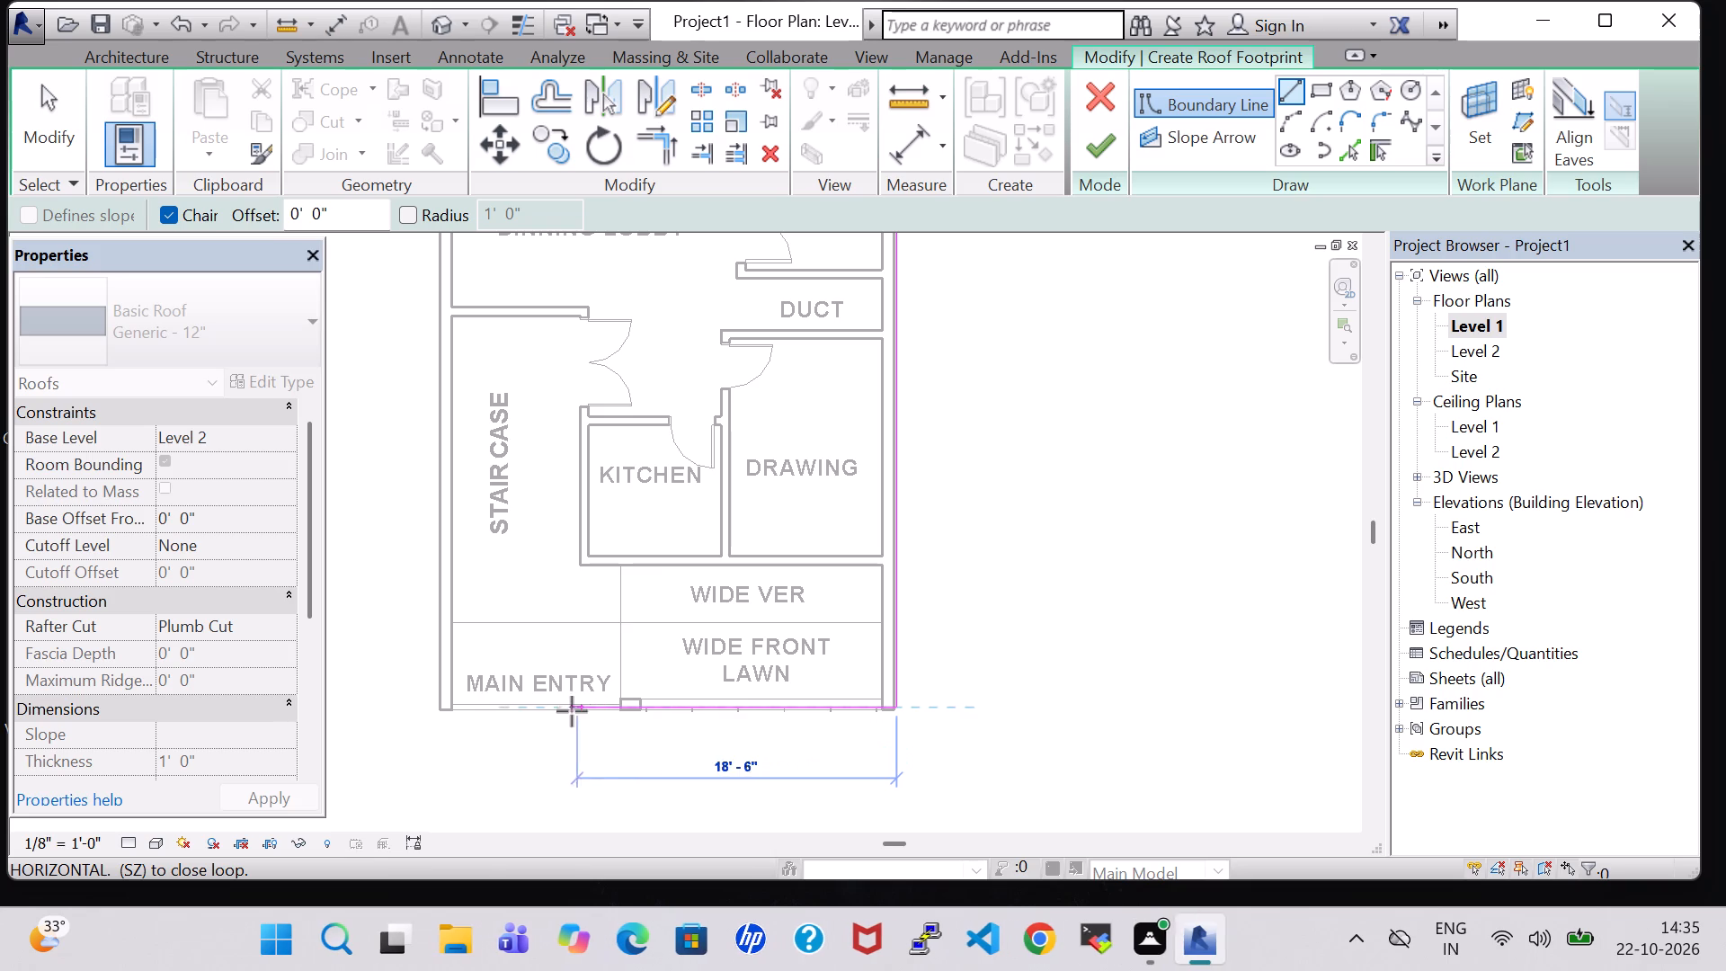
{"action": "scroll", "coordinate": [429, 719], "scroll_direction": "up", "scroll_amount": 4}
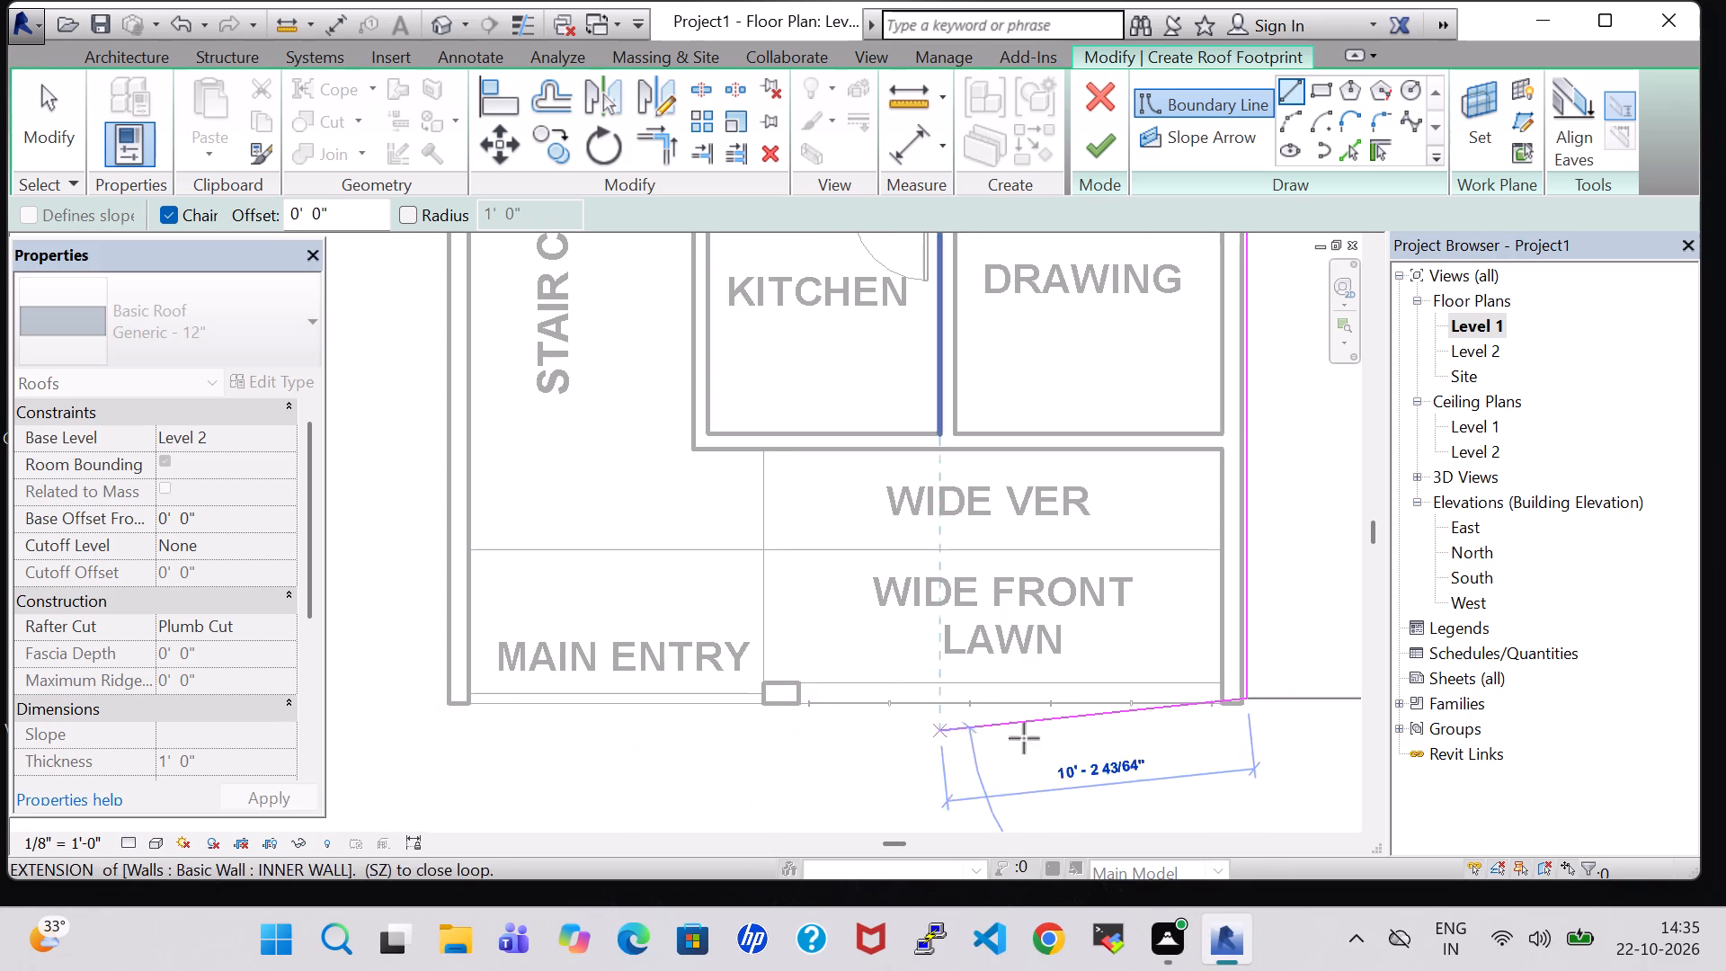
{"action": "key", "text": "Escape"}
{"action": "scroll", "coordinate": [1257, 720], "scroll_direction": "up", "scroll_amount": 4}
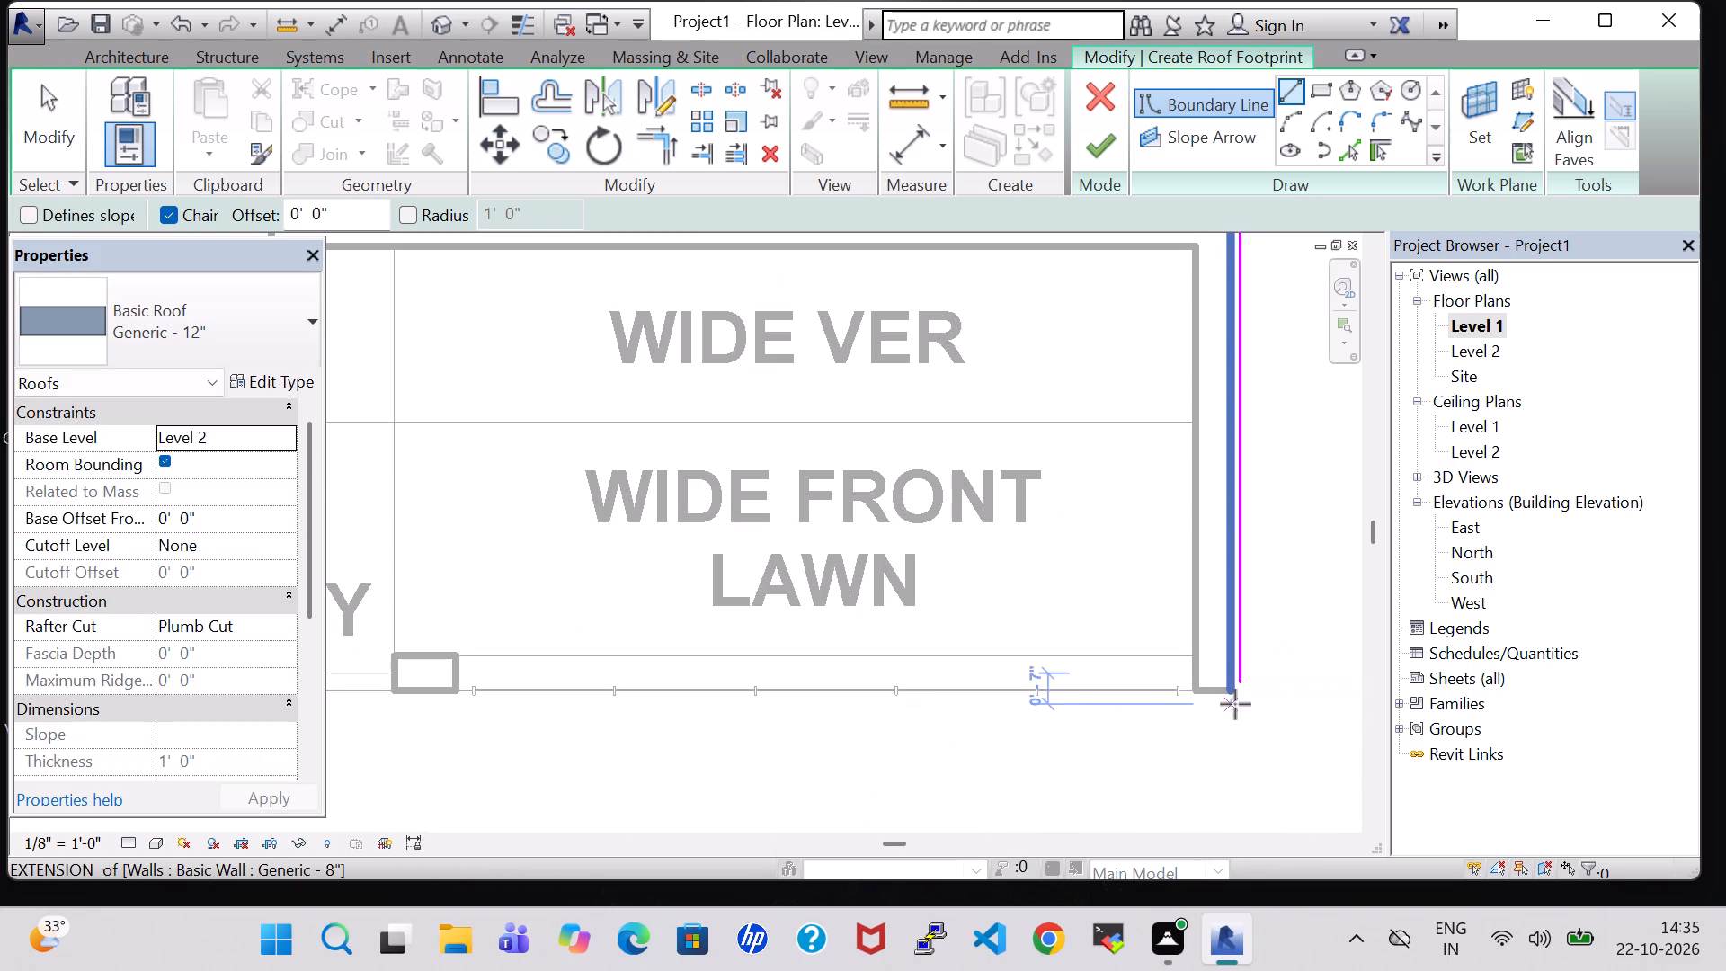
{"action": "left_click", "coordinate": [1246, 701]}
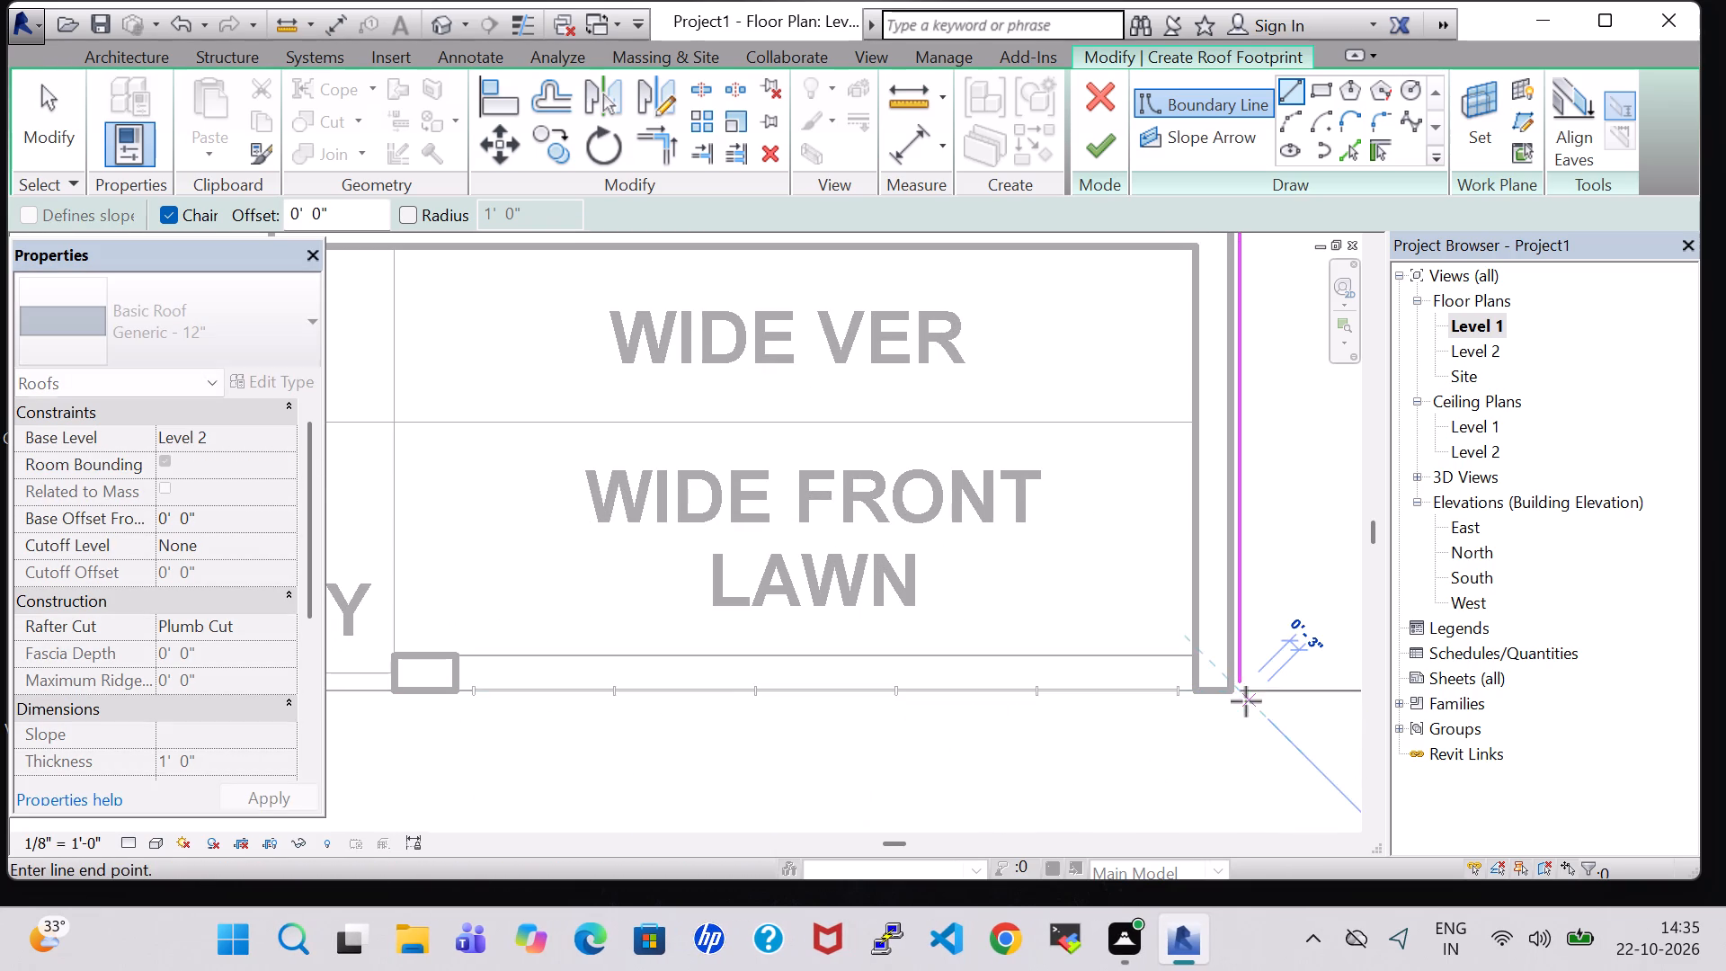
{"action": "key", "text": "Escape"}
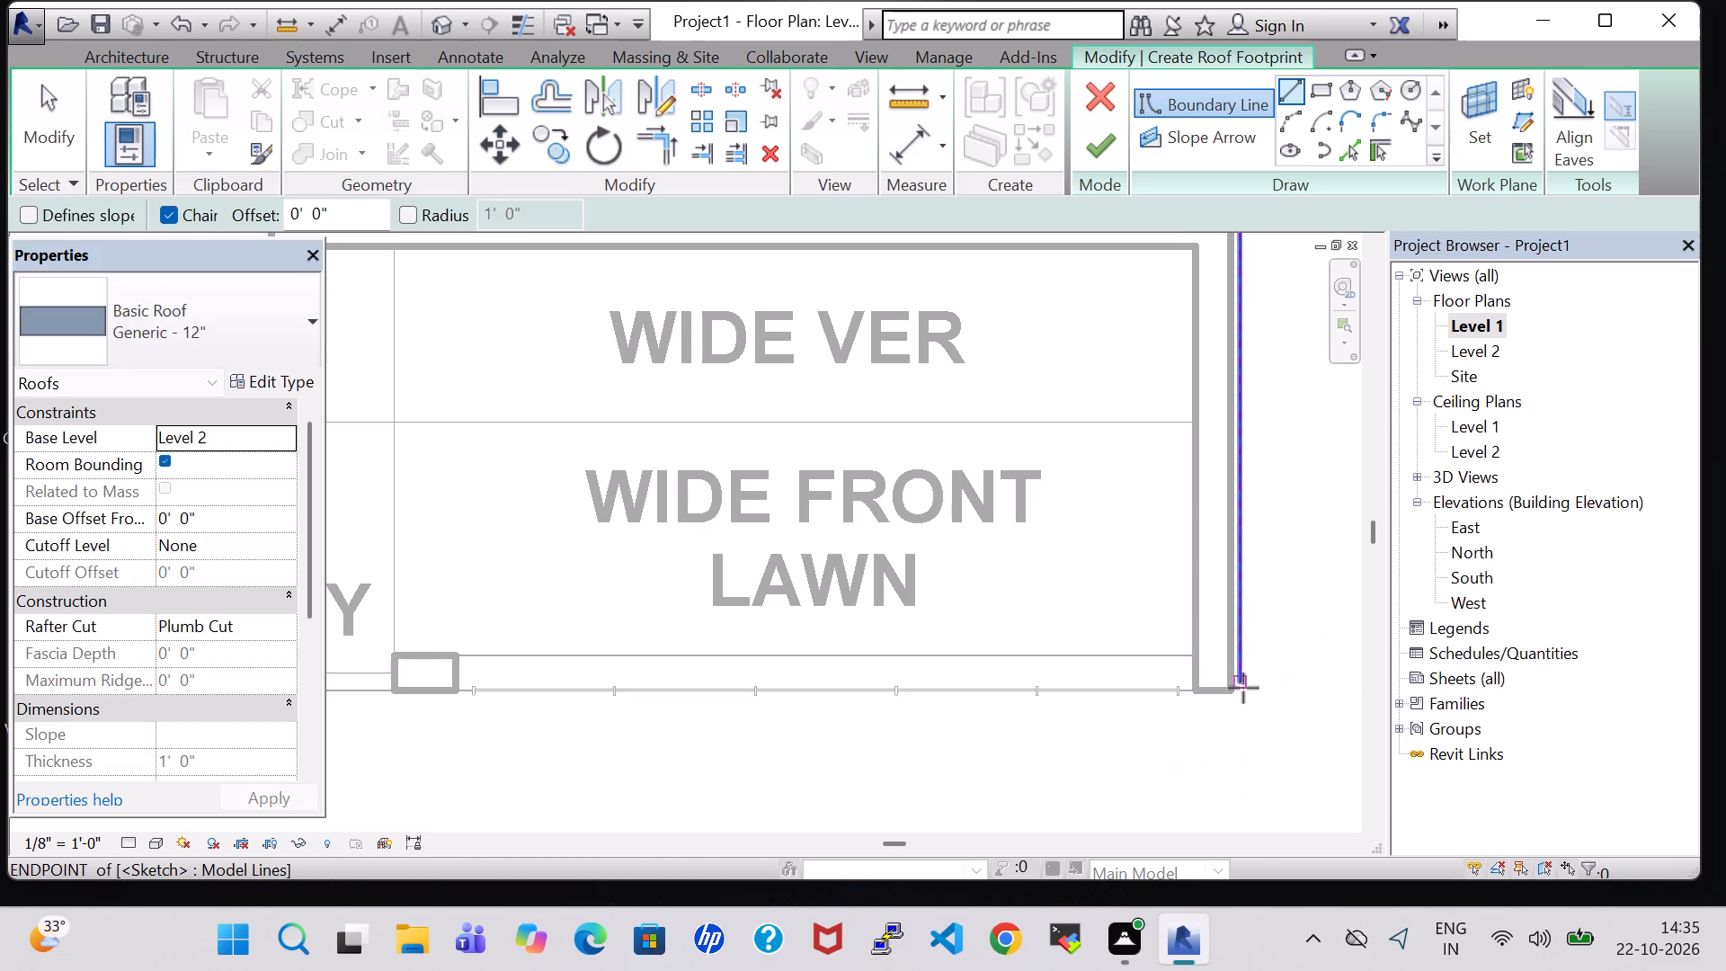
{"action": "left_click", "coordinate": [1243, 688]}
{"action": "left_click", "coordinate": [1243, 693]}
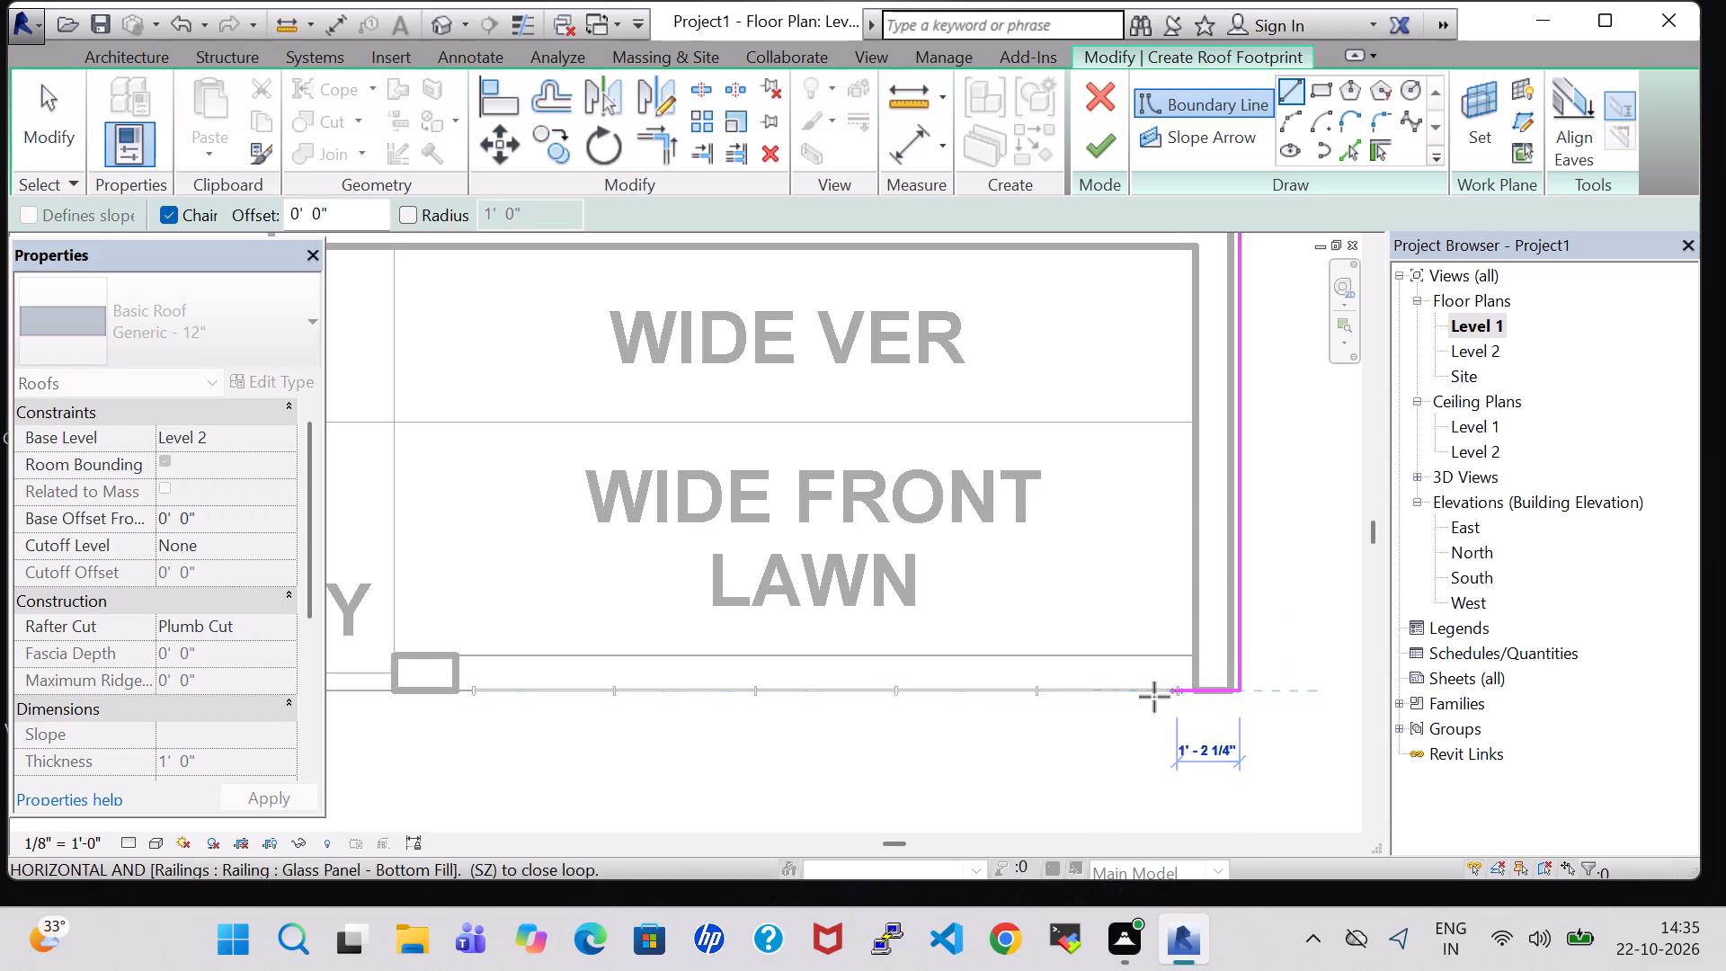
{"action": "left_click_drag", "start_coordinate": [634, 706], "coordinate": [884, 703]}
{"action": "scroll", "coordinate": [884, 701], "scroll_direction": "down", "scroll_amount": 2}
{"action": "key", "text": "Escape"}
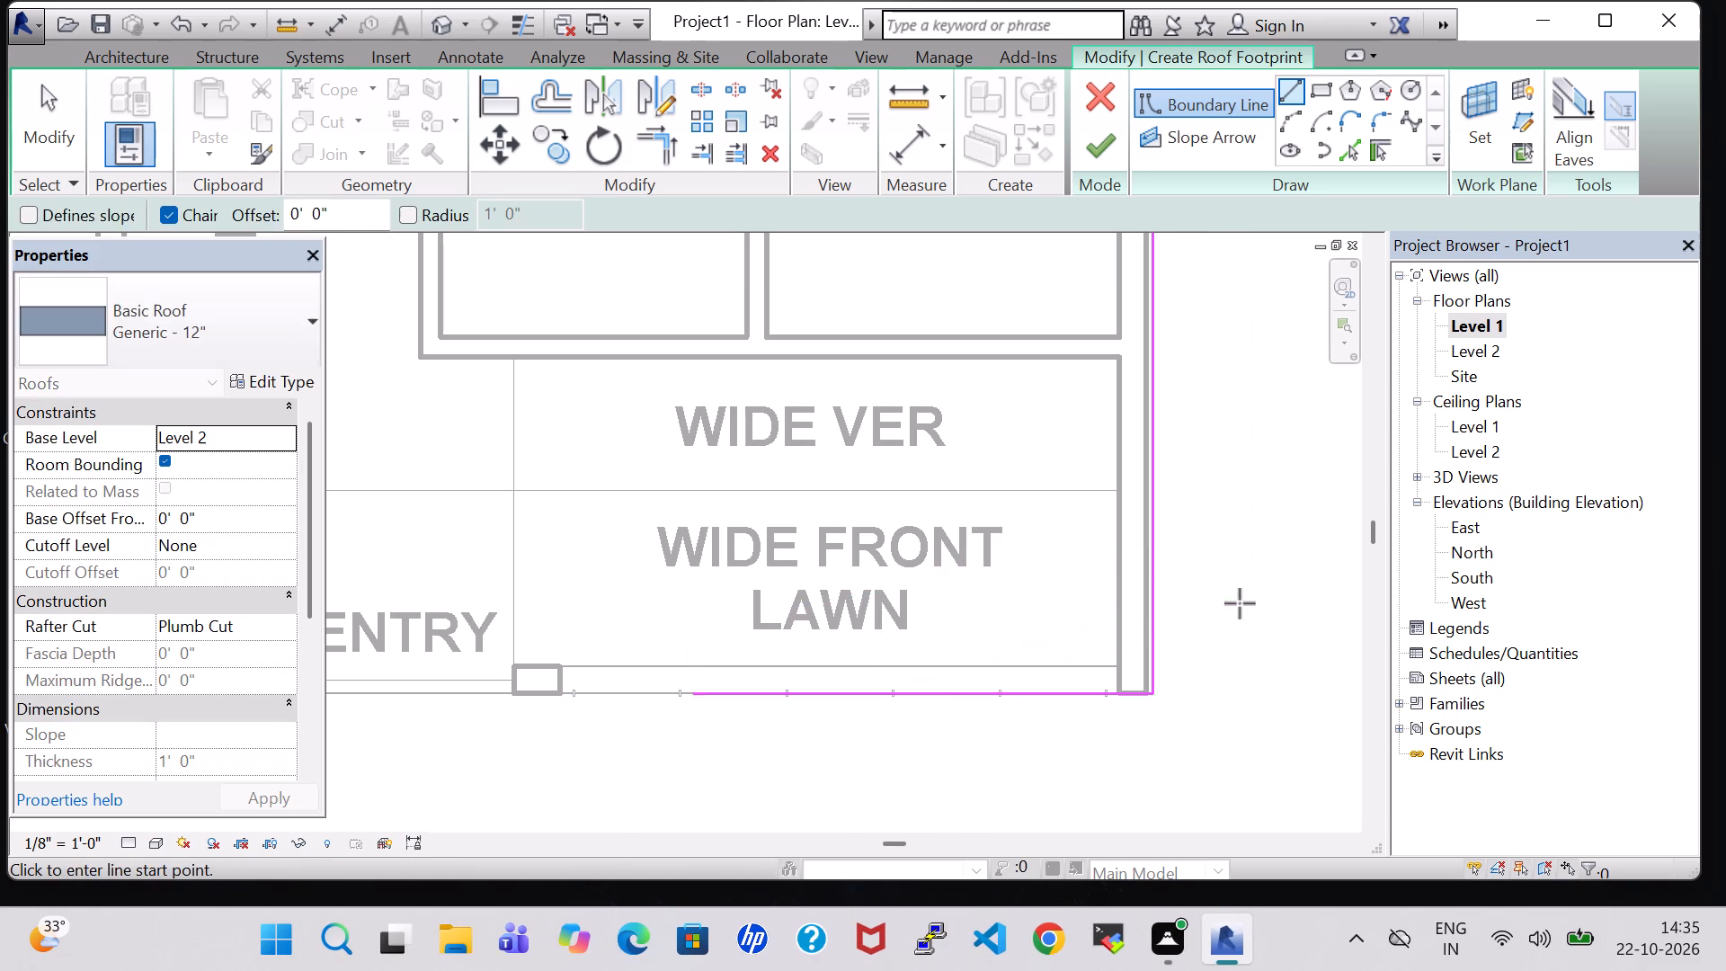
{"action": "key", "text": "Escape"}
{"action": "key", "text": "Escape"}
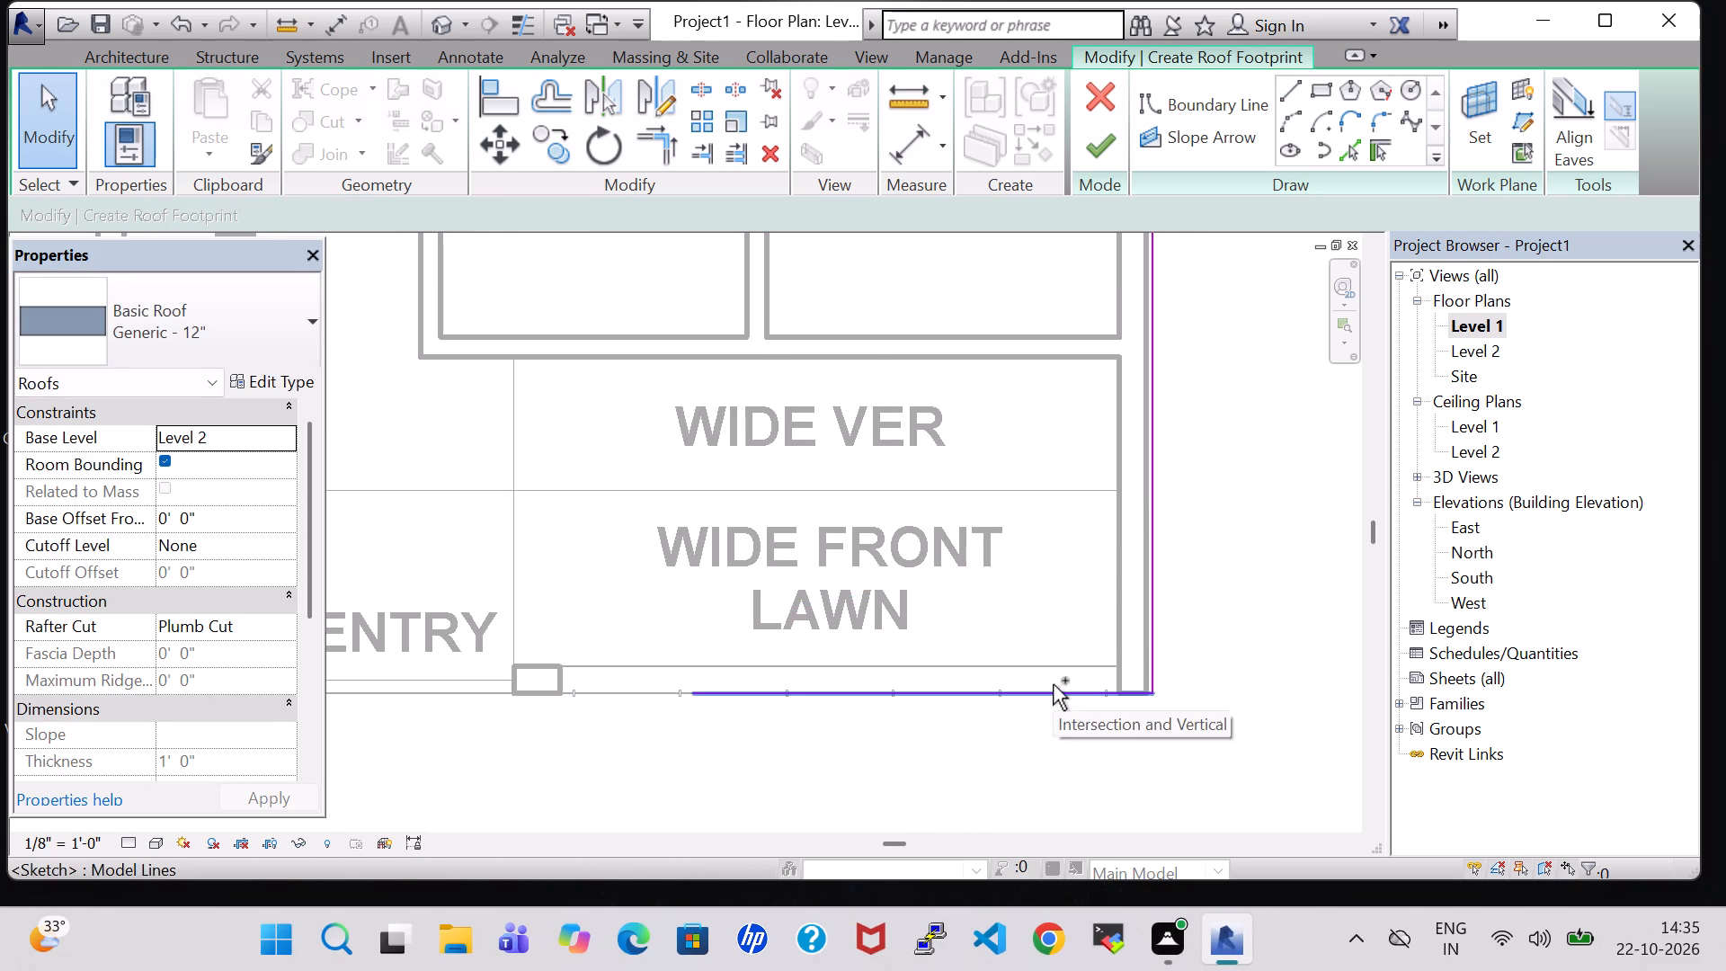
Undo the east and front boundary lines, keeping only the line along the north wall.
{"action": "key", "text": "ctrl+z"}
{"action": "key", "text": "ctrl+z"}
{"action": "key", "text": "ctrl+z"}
Draw the roof boundary line along the outer east wall, from the north-east corner by the toilet to the front lawn corner.
{"action": "scroll", "coordinate": [1233, 614], "scroll_direction": "down", "scroll_amount": 2}
{"action": "middle_click_drag", "start_coordinate": [1065, 451], "coordinate": [1032, 606]}
{"action": "scroll", "coordinate": [1065, 451], "scroll_direction": "down", "scroll_amount": 1}
{"action": "scroll", "coordinate": [1033, 582], "scroll_direction": "down", "scroll_amount": 1}
{"action": "middle_click", "coordinate": [1050, 520]}
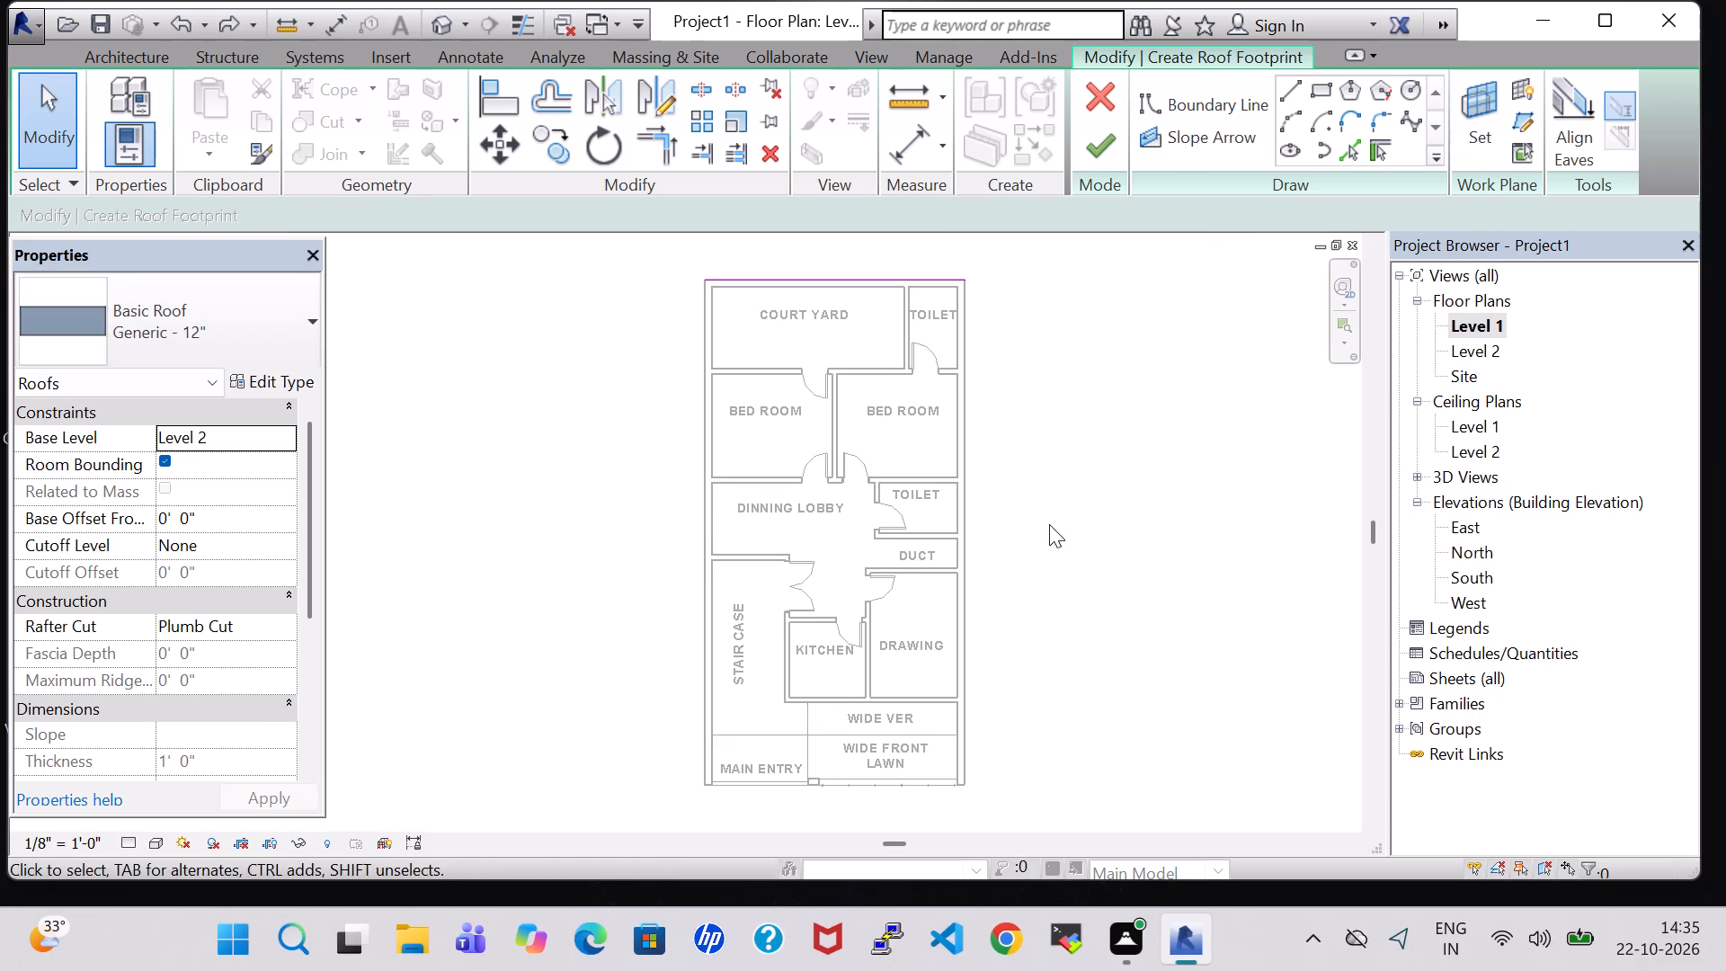
{"action": "scroll", "coordinate": [1049, 524], "scroll_direction": "up", "scroll_amount": 1}
{"action": "left_click", "coordinate": [1288, 86]}
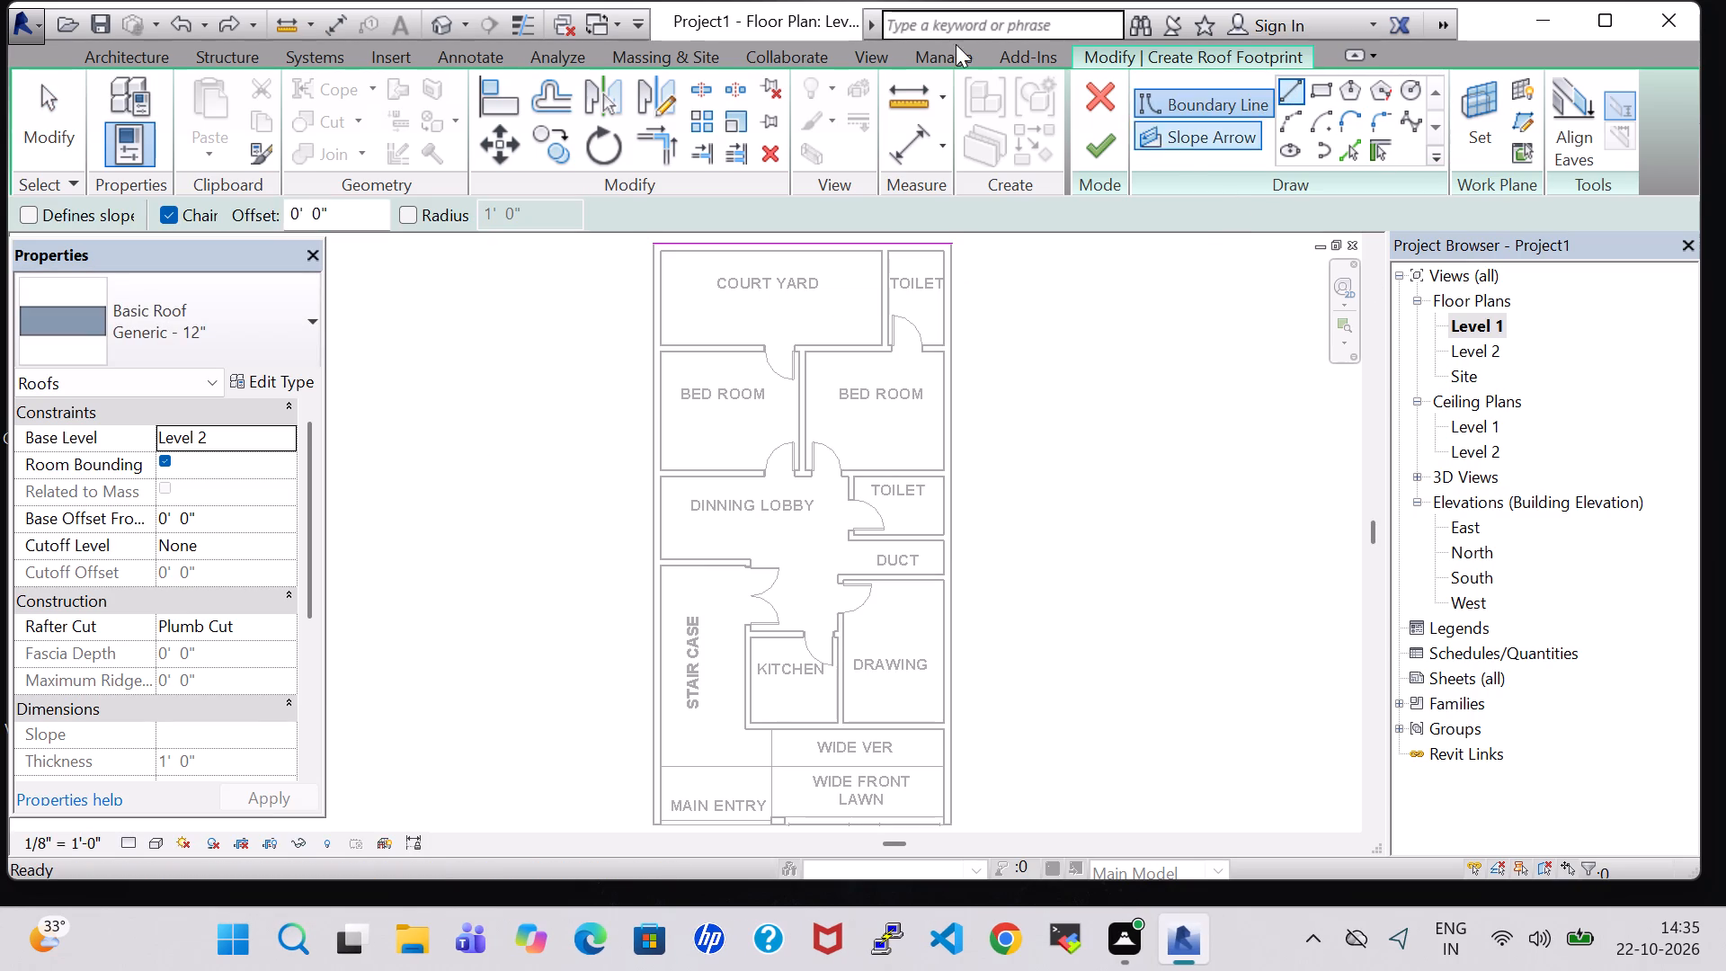
{"action": "scroll", "coordinate": [943, 279], "scroll_direction": "up", "scroll_amount": 2}
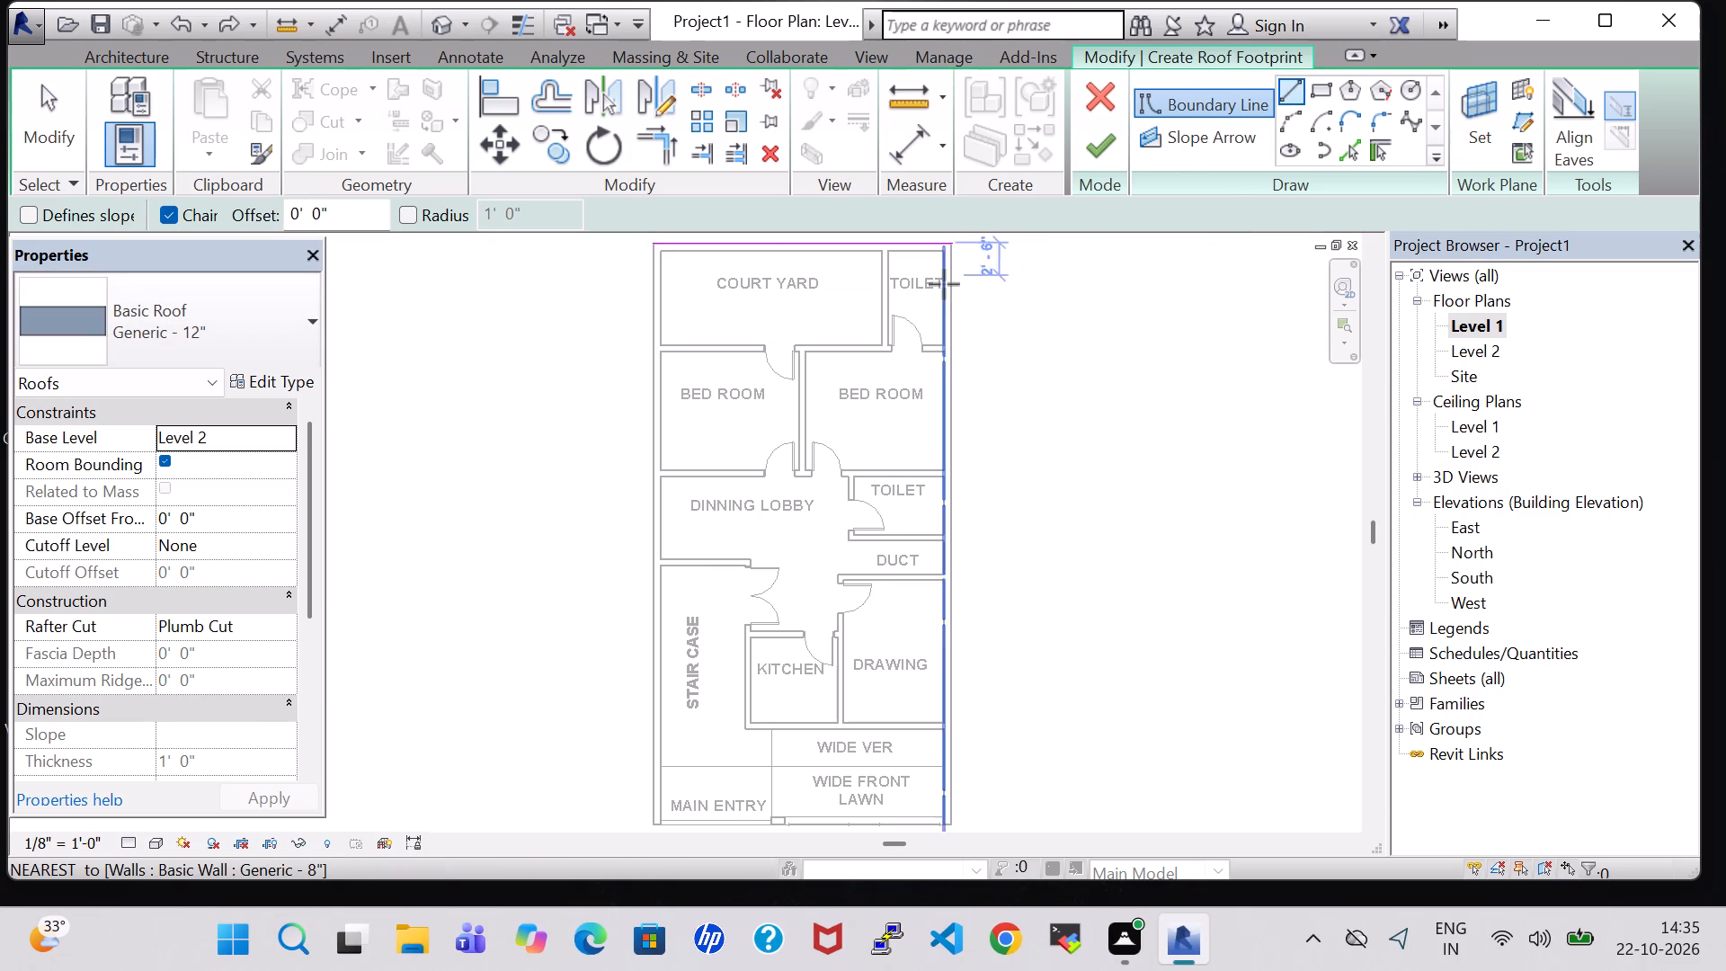
{"action": "scroll", "coordinate": [944, 284], "scroll_direction": "up", "scroll_amount": 2}
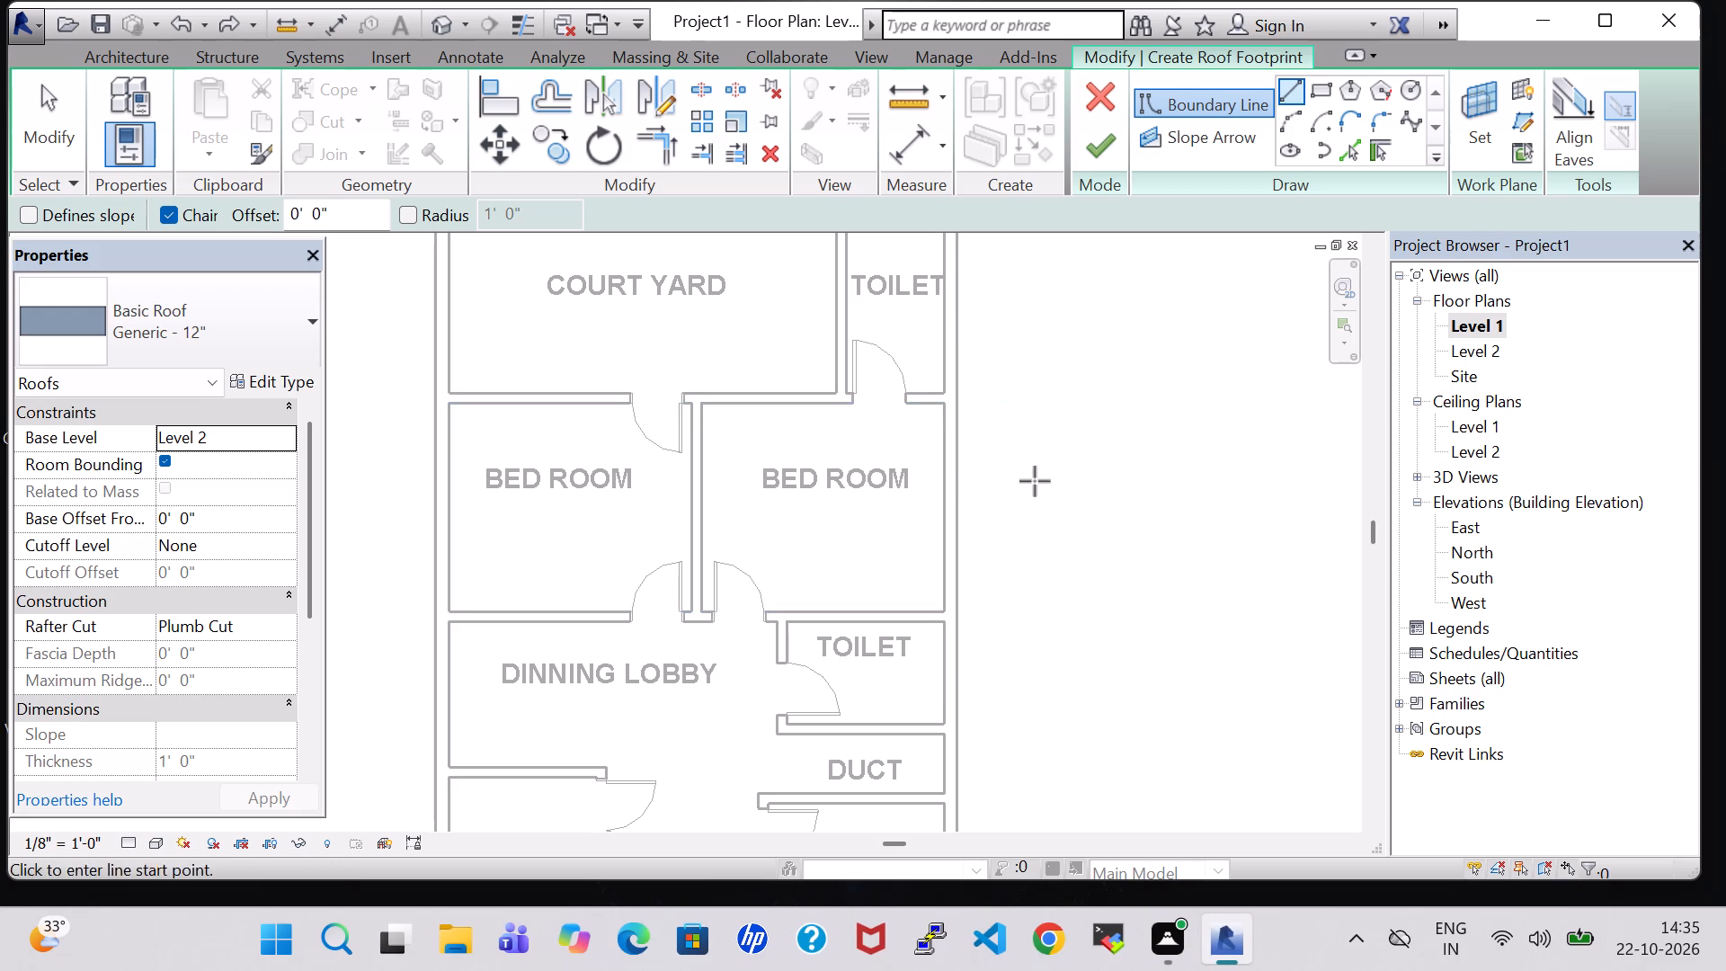
{"action": "scroll", "coordinate": [979, 332], "scroll_direction": "up", "scroll_amount": 2}
{"action": "scroll", "coordinate": [983, 615], "scroll_direction": "up", "scroll_amount": 1}
{"action": "scroll", "coordinate": [1092, 419], "scroll_direction": "down", "scroll_amount": 3}
{"action": "middle_click_drag", "start_coordinate": [1091, 412], "coordinate": [1072, 598]}
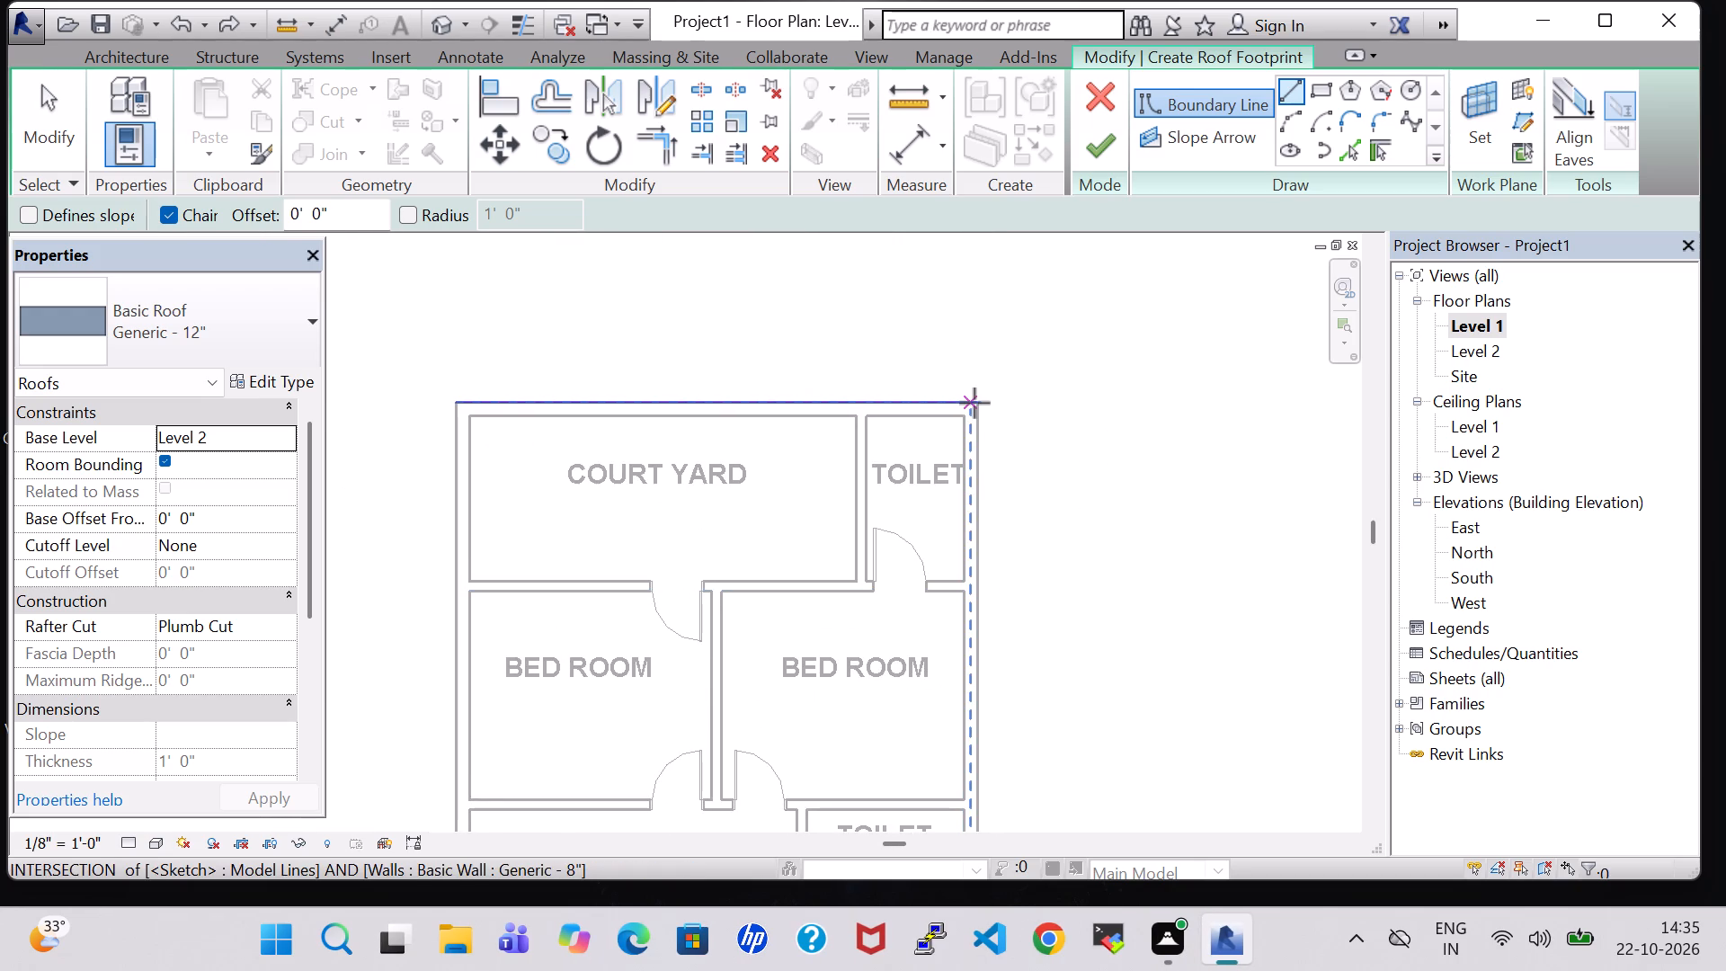
{"action": "scroll", "coordinate": [974, 403], "scroll_direction": "up", "scroll_amount": 6}
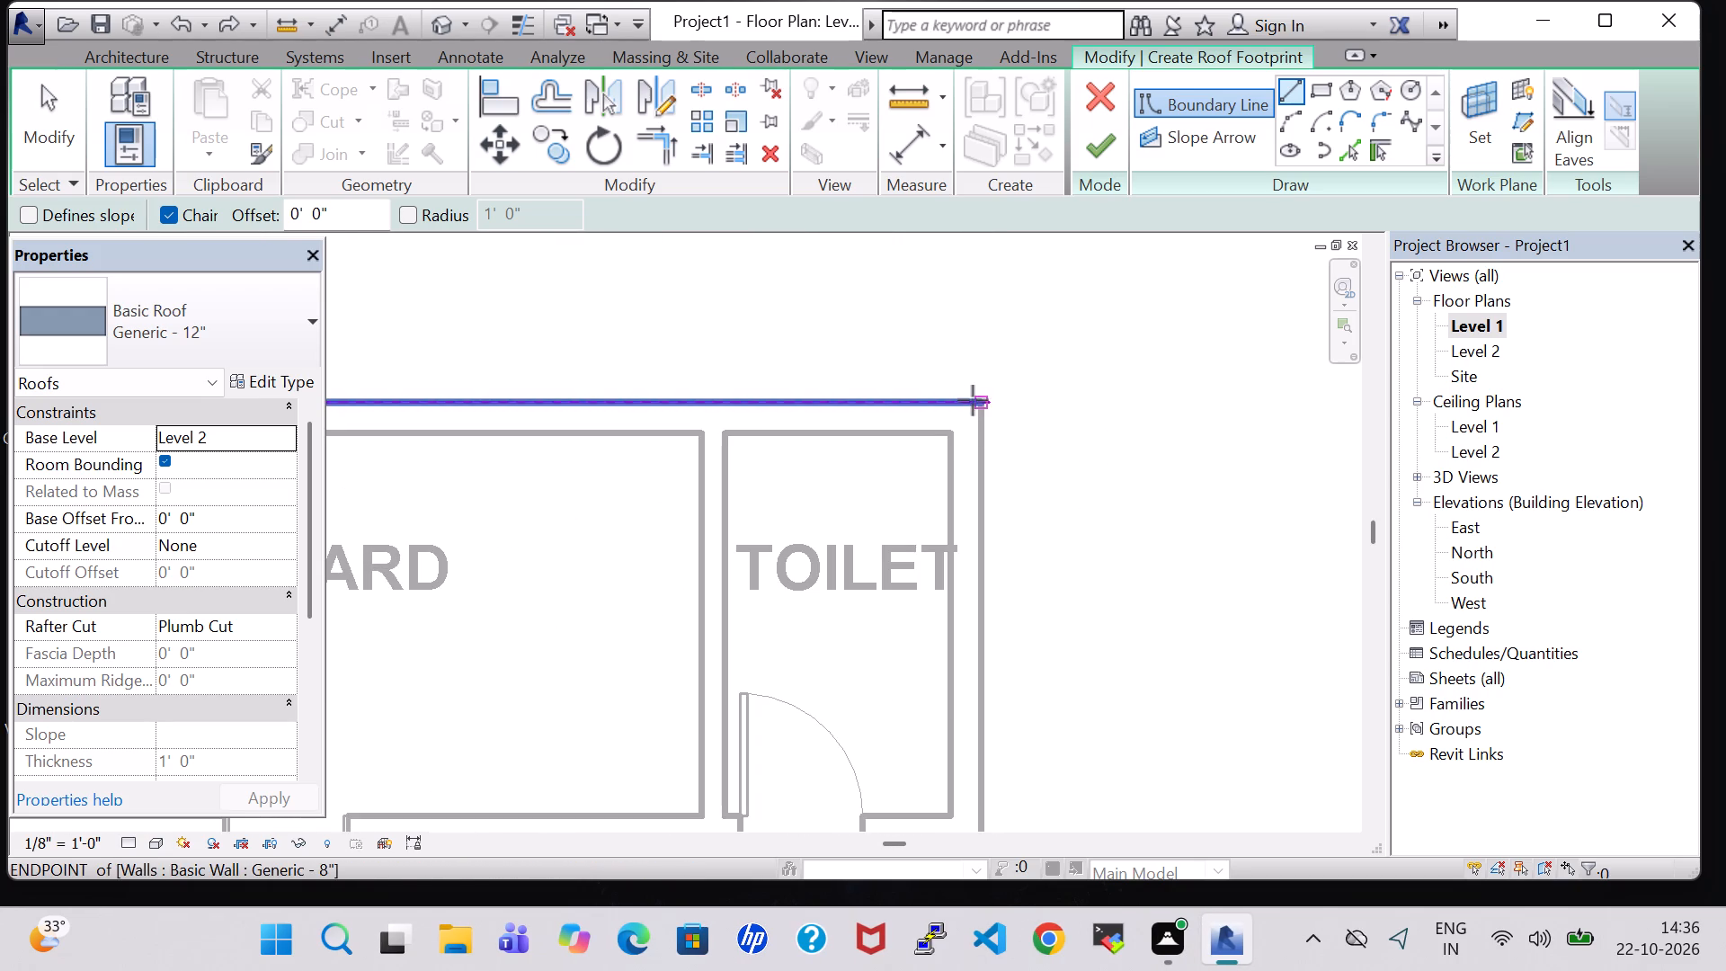
{"action": "left_click", "coordinate": [973, 400]}
{"action": "middle_click_drag", "start_coordinate": [983, 623], "coordinate": [983, 390]}
{"action": "scroll", "coordinate": [983, 390], "scroll_direction": "down", "scroll_amount": 3}
{"action": "scroll", "coordinate": [1001, 570], "scroll_direction": "down", "scroll_amount": 1}
{"action": "middle_click", "coordinate": [995, 630]}
{"action": "middle_click_drag", "start_coordinate": [995, 630], "coordinate": [990, 383]}
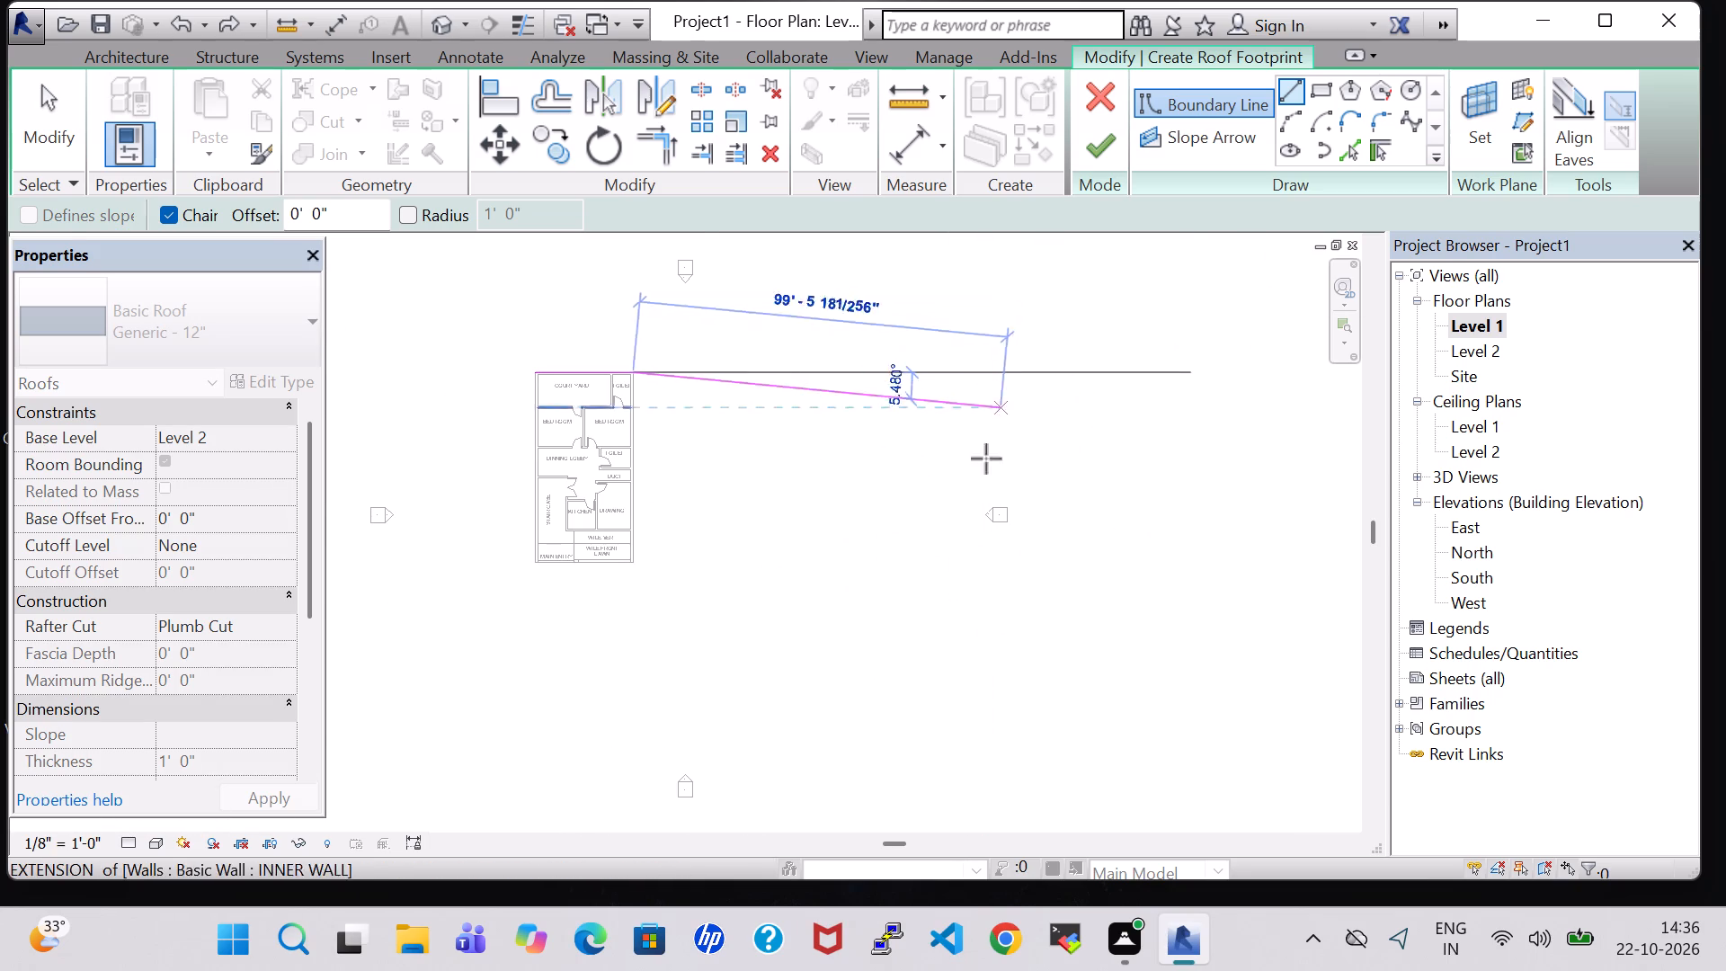
{"action": "scroll", "coordinate": [606, 526], "scroll_direction": "up", "scroll_amount": 11}
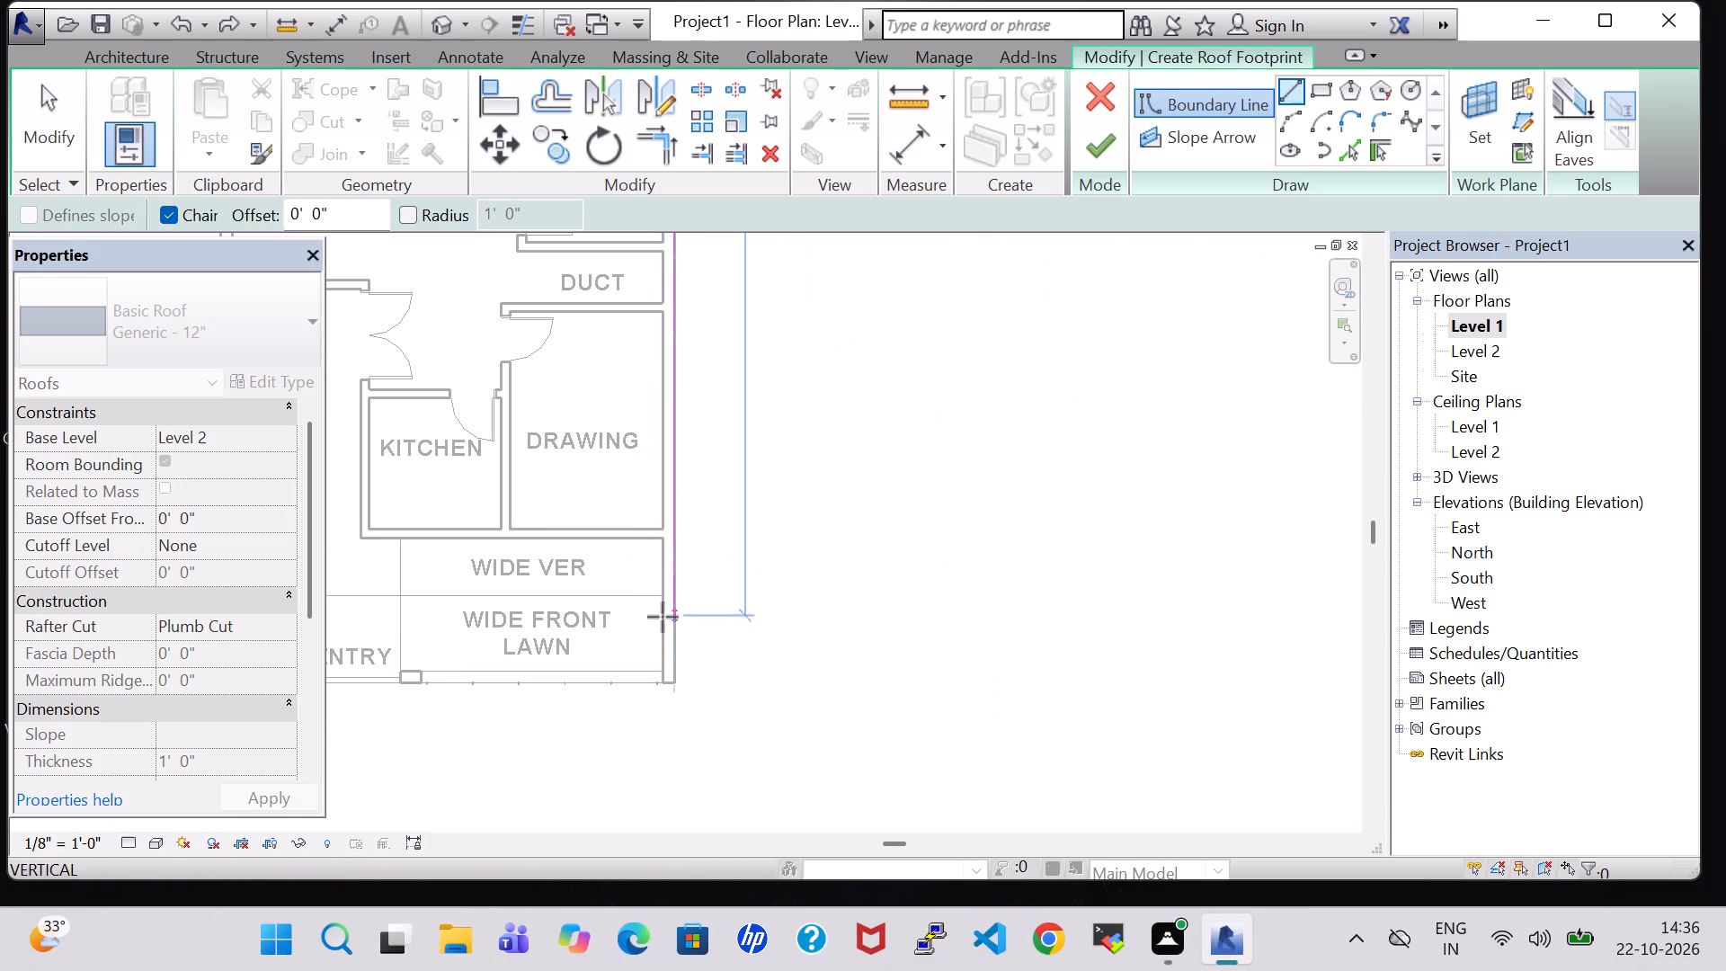
{"action": "scroll", "coordinate": [676, 673], "scroll_direction": "up", "scroll_amount": 4}
{"action": "left_click", "coordinate": [676, 686]}
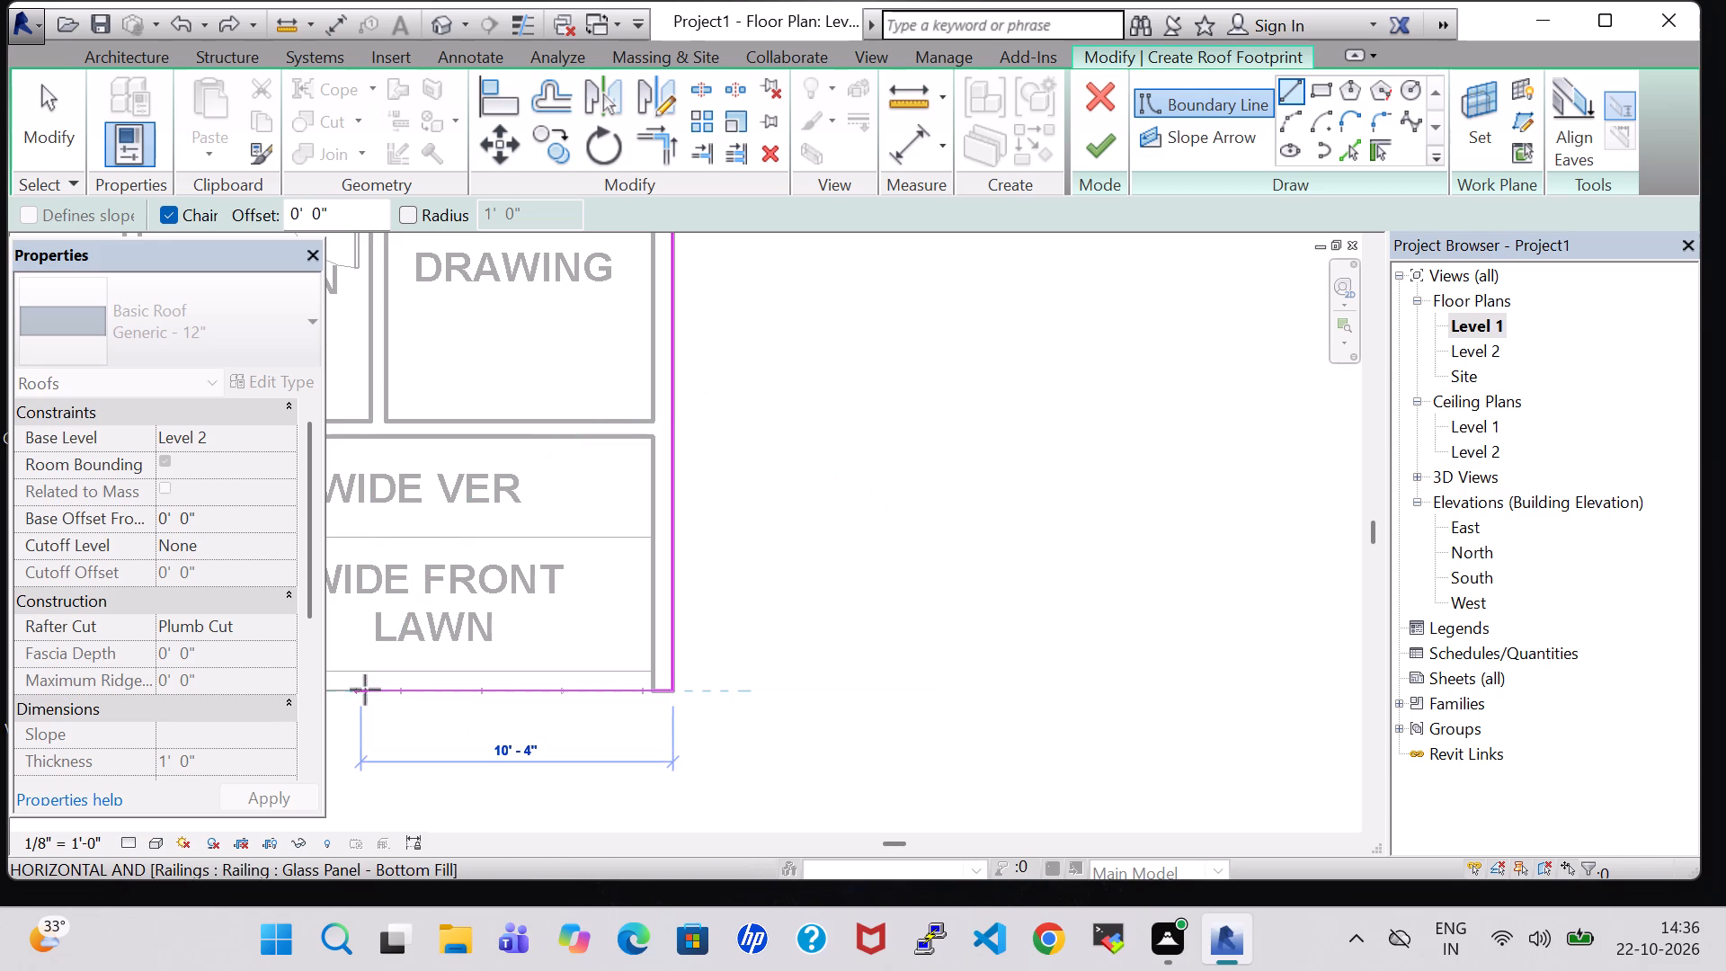
Extend the roof boundary about 26'-3" along the front edge of the lawn and main entry to the outer west wall corner.
{"action": "scroll", "coordinate": [511, 689], "scroll_direction": "down", "scroll_amount": 3}
{"action": "middle_click_drag", "start_coordinate": [482, 683], "coordinate": [796, 676]}
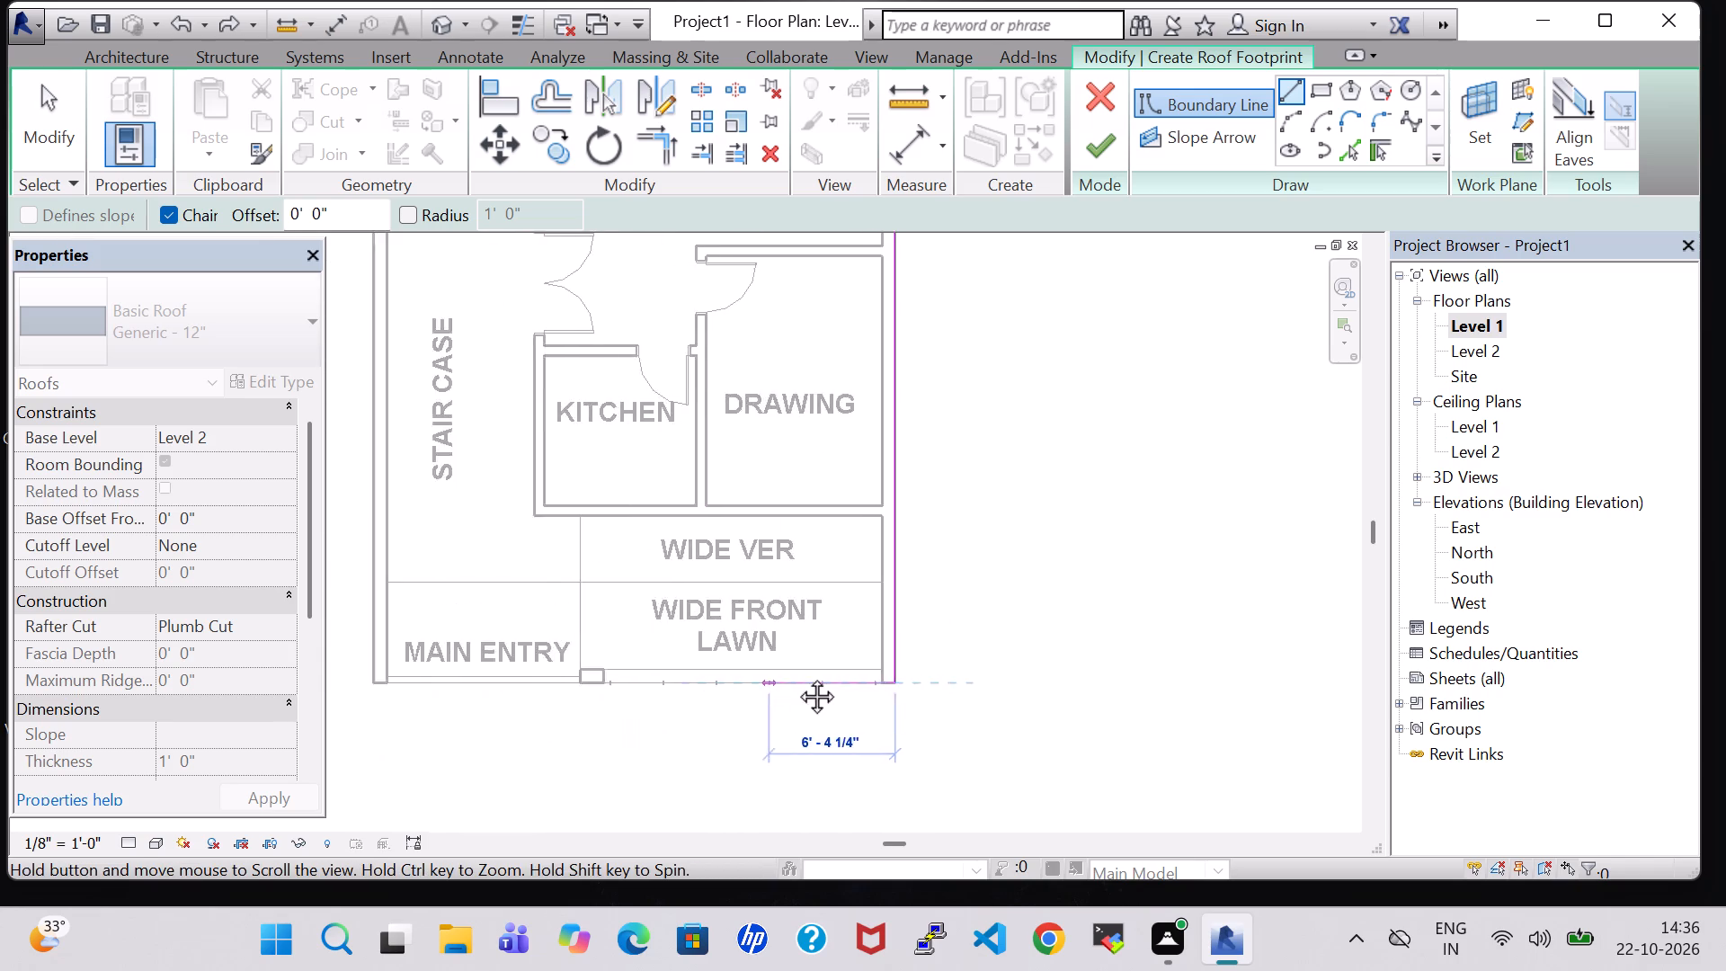
{"action": "middle_click_drag", "start_coordinate": [796, 676], "coordinate": [918, 676]}
{"action": "scroll", "coordinate": [530, 687], "scroll_direction": "up", "scroll_amount": 4}
{"action": "left_click", "coordinate": [528, 678]}
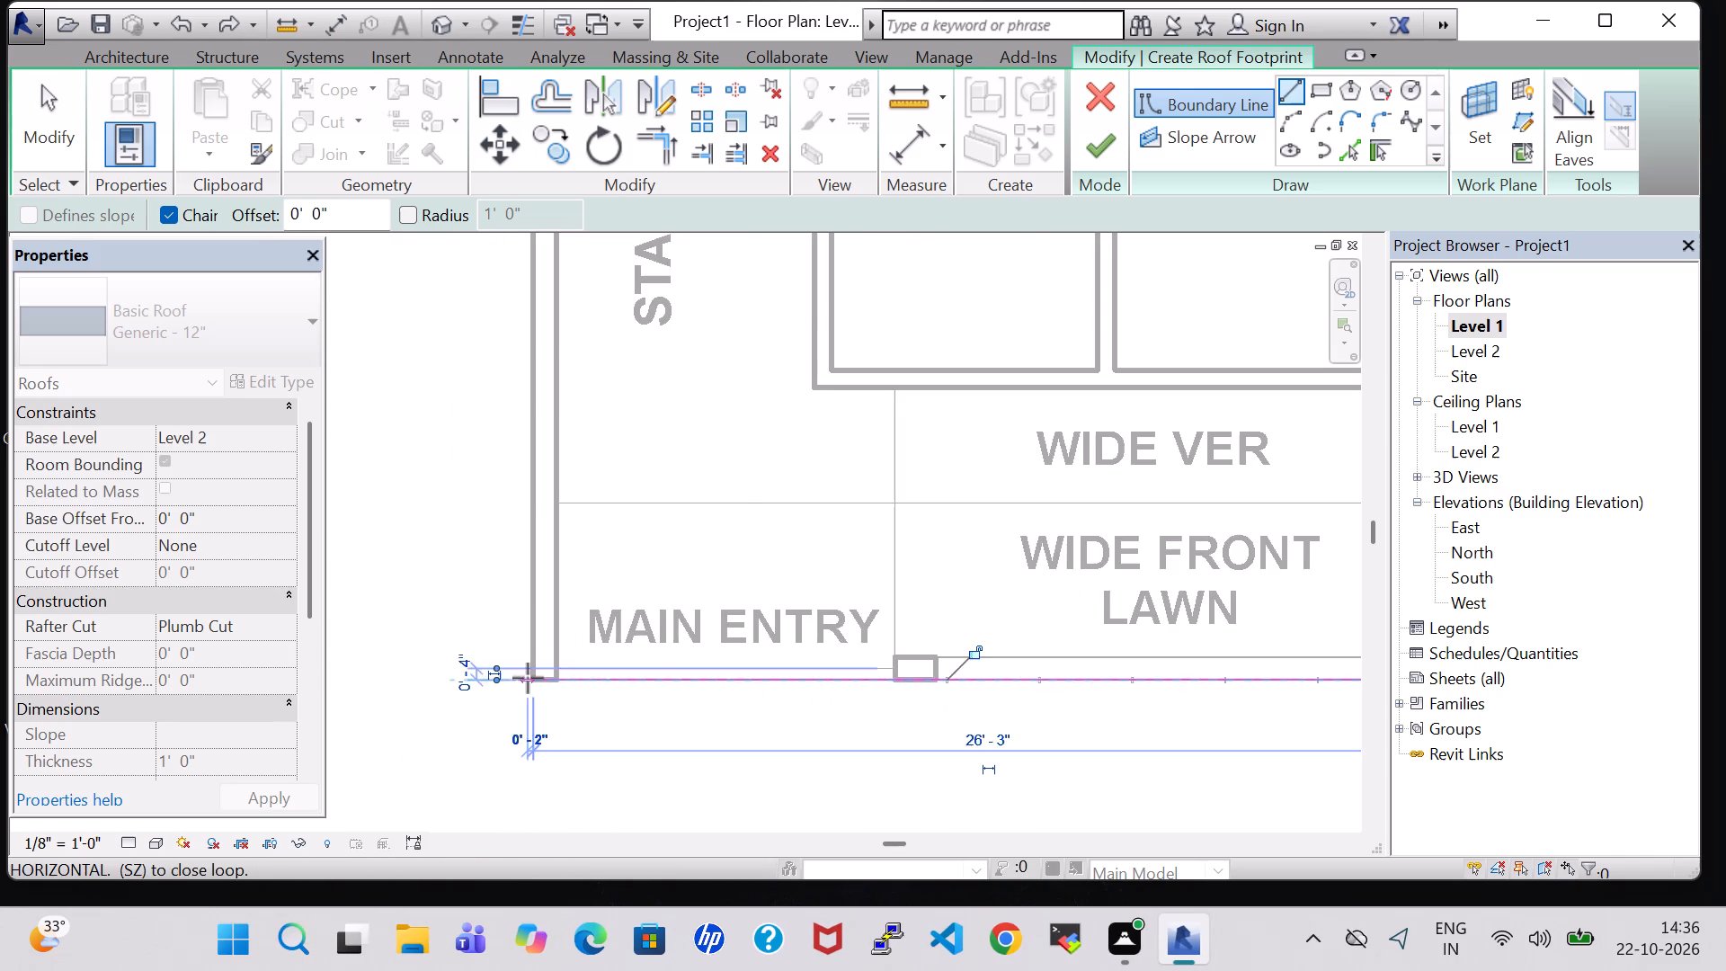
Run the roof boundary up the west wall and around the stair case, leaving out an area about 8'-1" by 14'-5".
{"action": "scroll", "coordinate": [534, 360], "scroll_direction": "up", "scroll_amount": 1}
{"action": "middle_click_drag", "start_coordinate": [534, 360], "coordinate": [532, 511]}
{"action": "scroll", "coordinate": [526, 486], "scroll_direction": "down", "scroll_amount": 4}
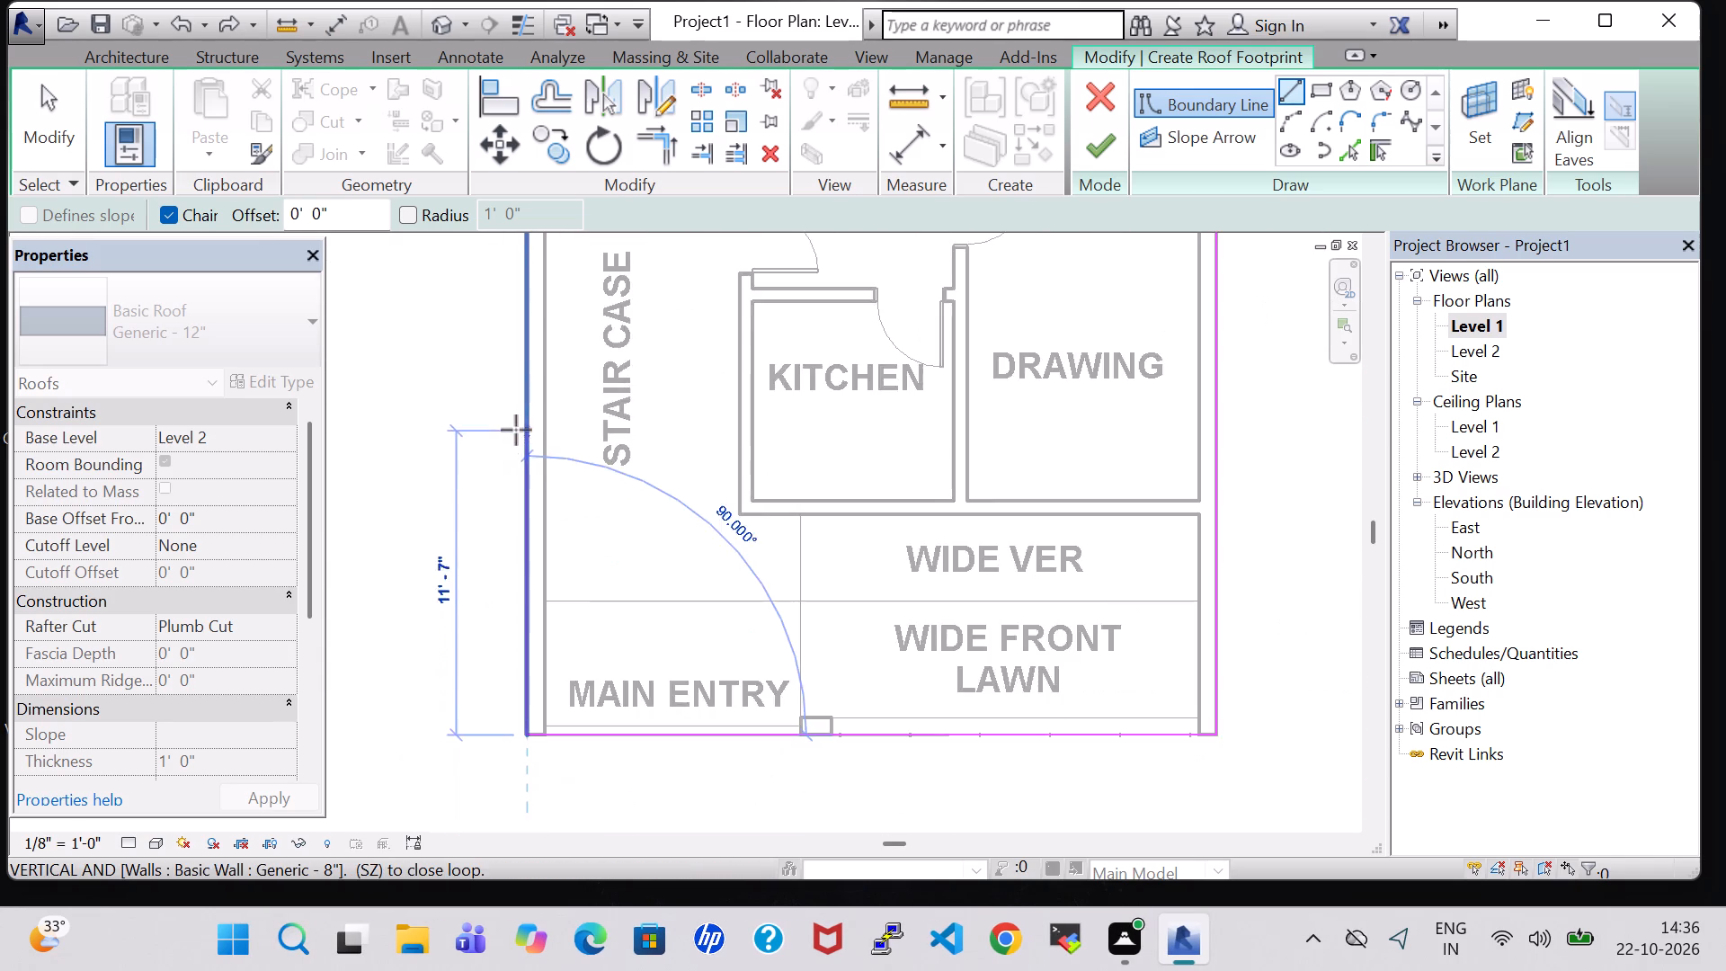
{"action": "scroll", "coordinate": [516, 430], "scroll_direction": "down", "scroll_amount": 2}
{"action": "middle_click_drag", "start_coordinate": [515, 398], "coordinate": [504, 636]}
{"action": "scroll", "coordinate": [503, 573], "scroll_direction": "down", "scroll_amount": 3}
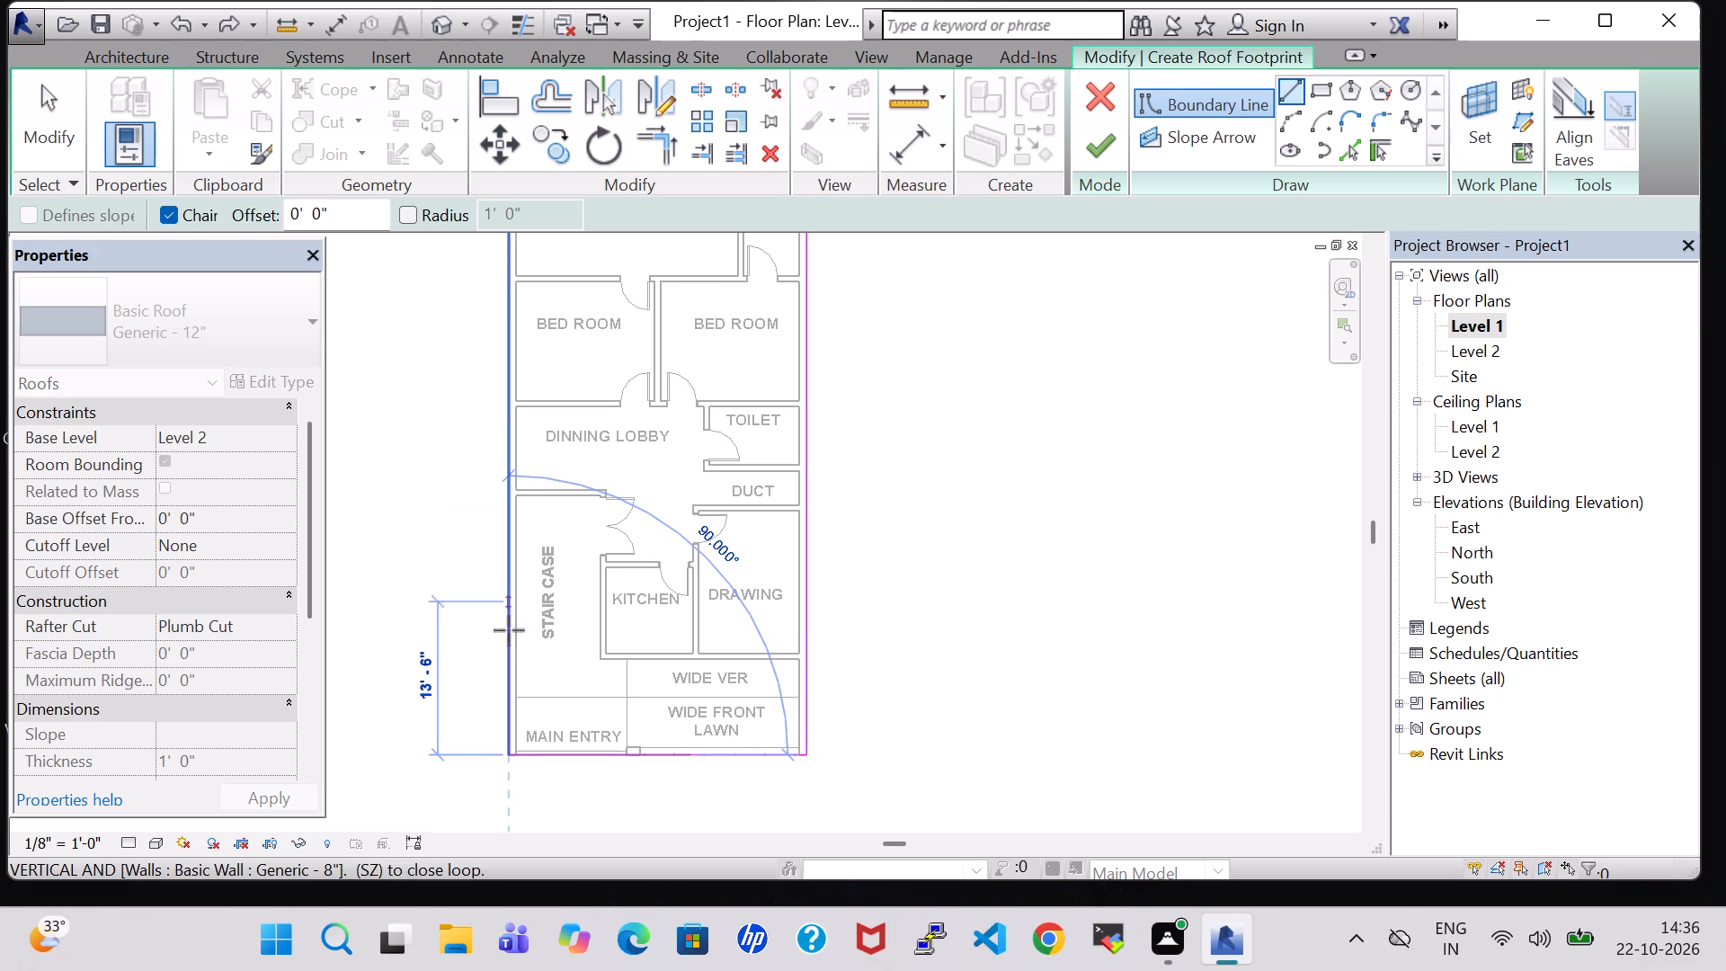
{"action": "scroll", "coordinate": [509, 691], "scroll_direction": "up", "scroll_amount": 5}
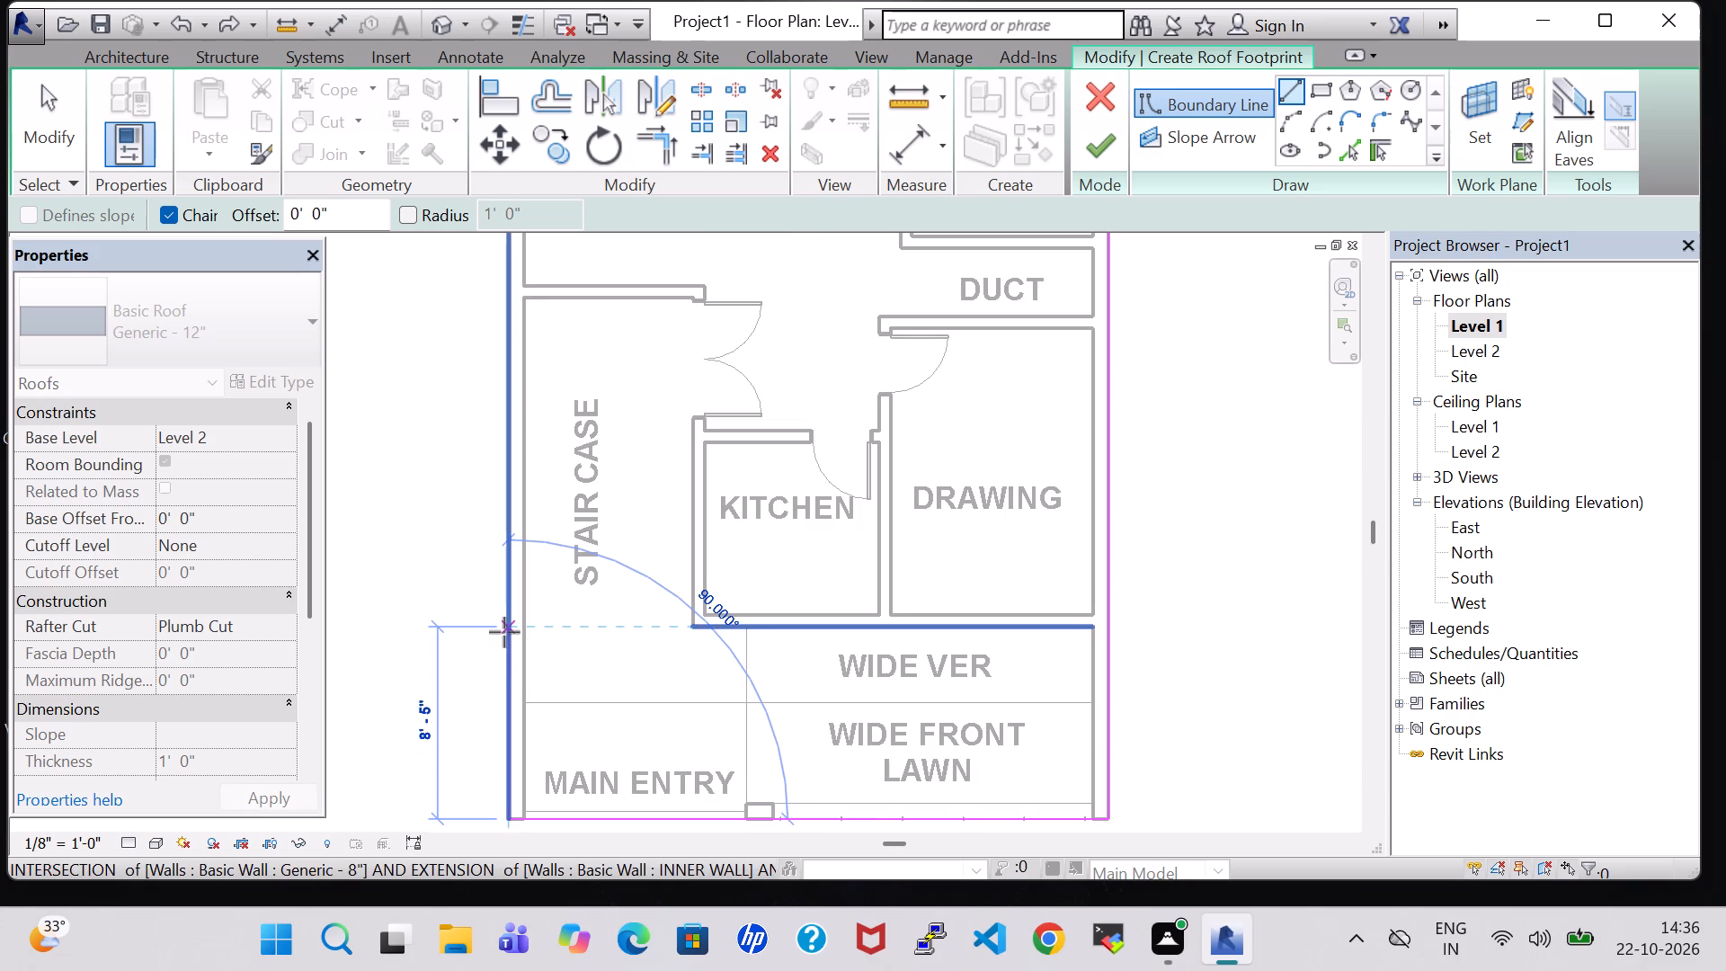
{"action": "left_click", "coordinate": [504, 632]}
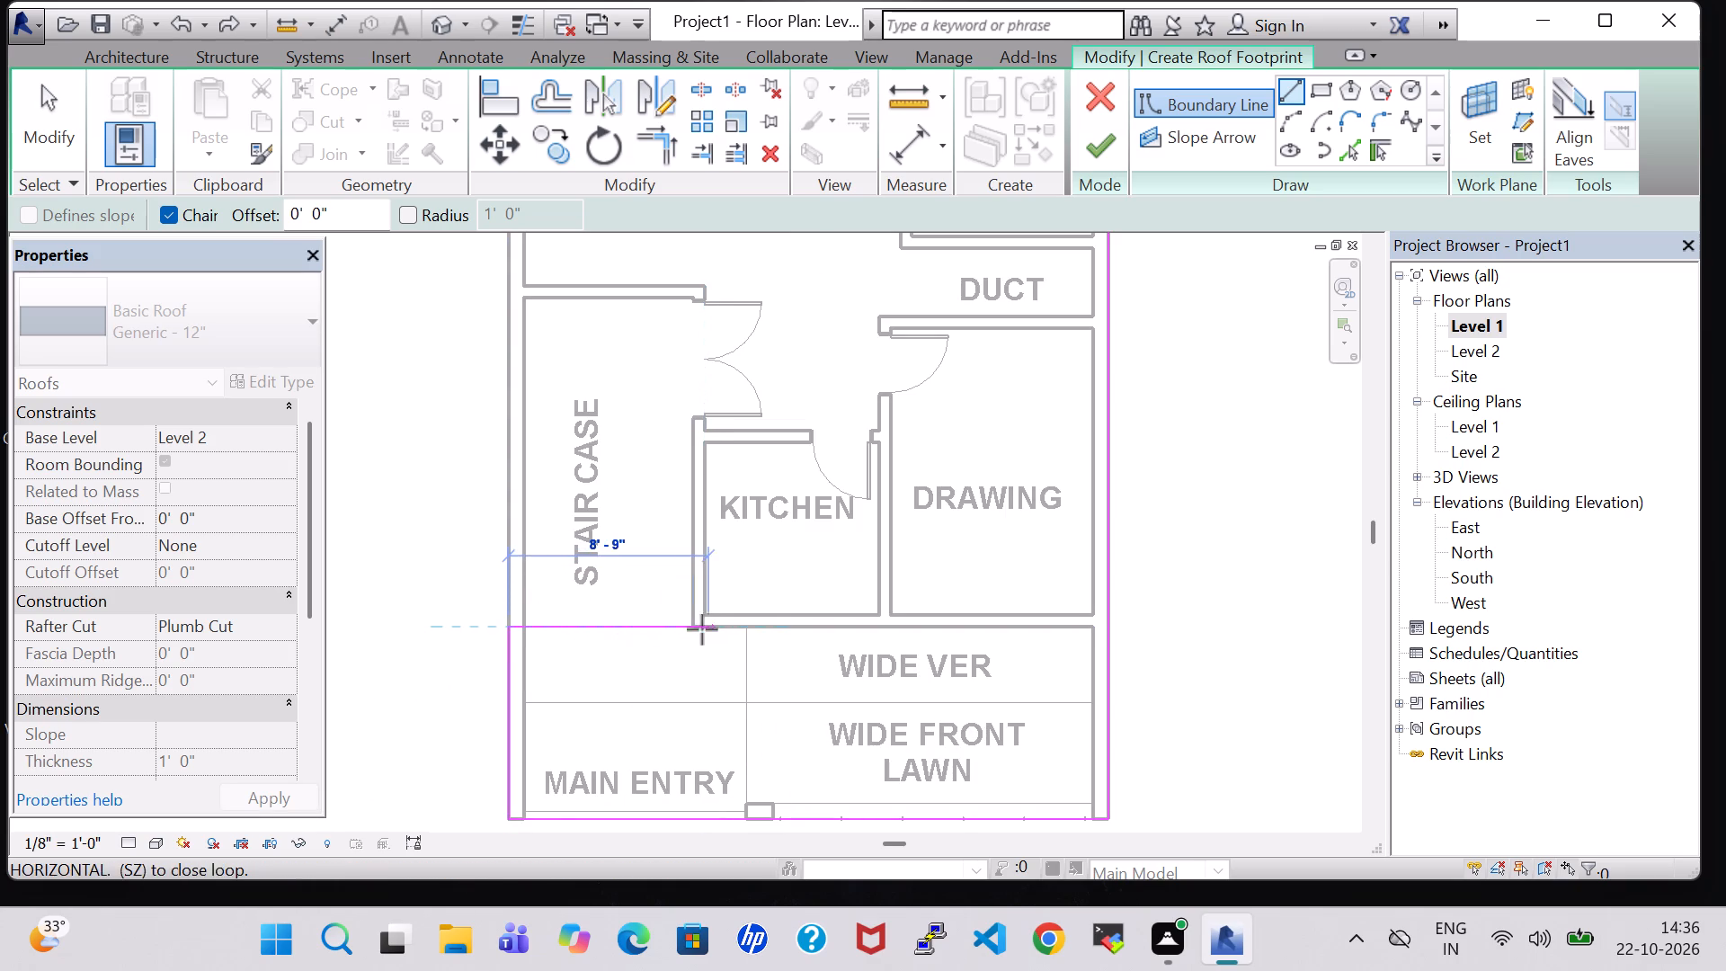
{"action": "left_click", "coordinate": [695, 628]}
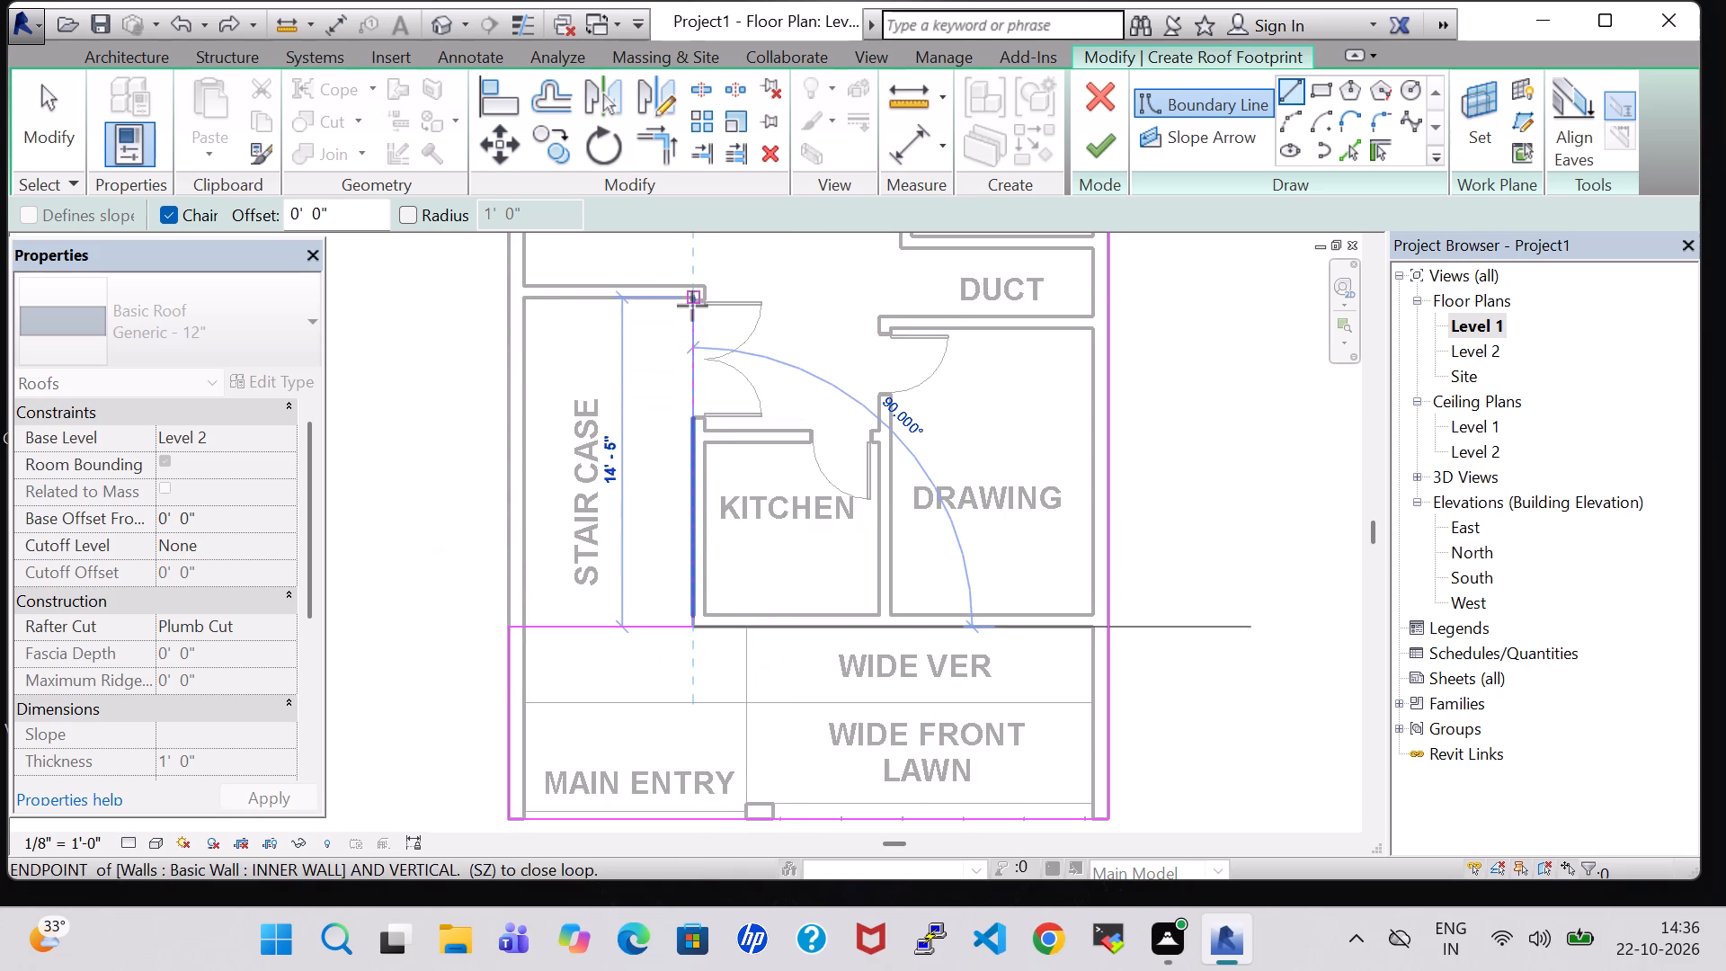
{"action": "left_click", "coordinate": [692, 306]}
{"action": "left_click", "coordinate": [500, 304]}
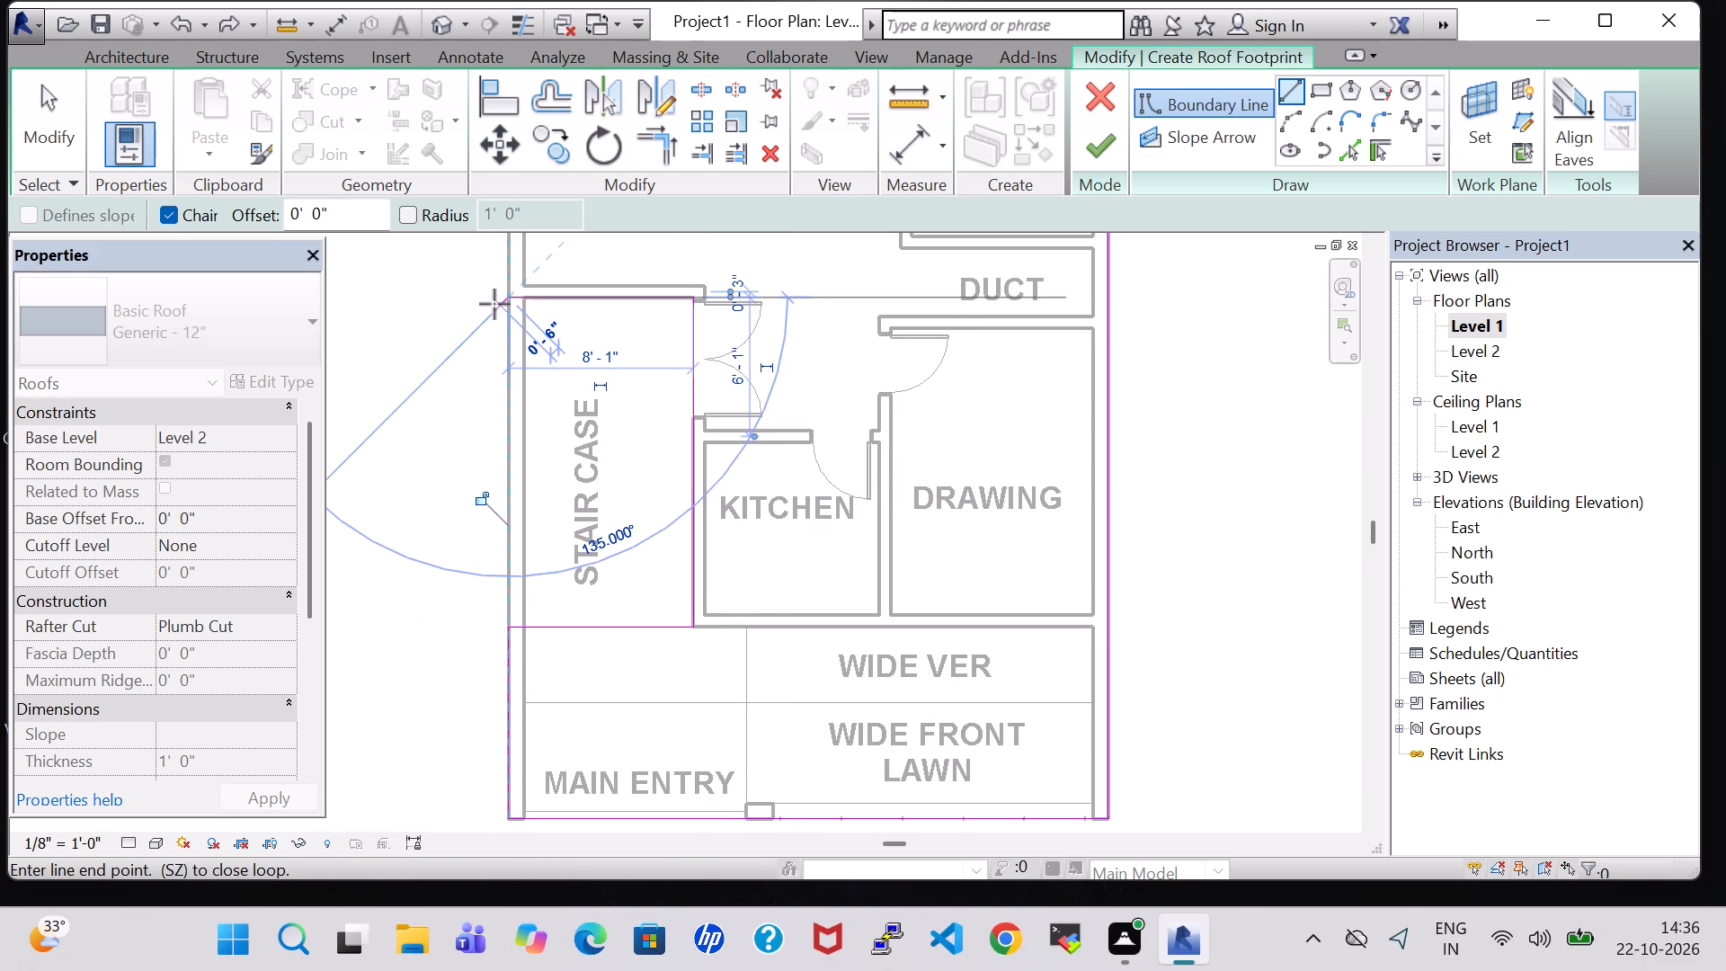
Draw the remaining roof boundary up the west wall to the court yard's outer corner and try to finish the footprint.
{"action": "middle_click_drag", "start_coordinate": [490, 302], "coordinate": [494, 664]}
{"action": "scroll", "coordinate": [466, 481], "scroll_direction": "down", "scroll_amount": 2}
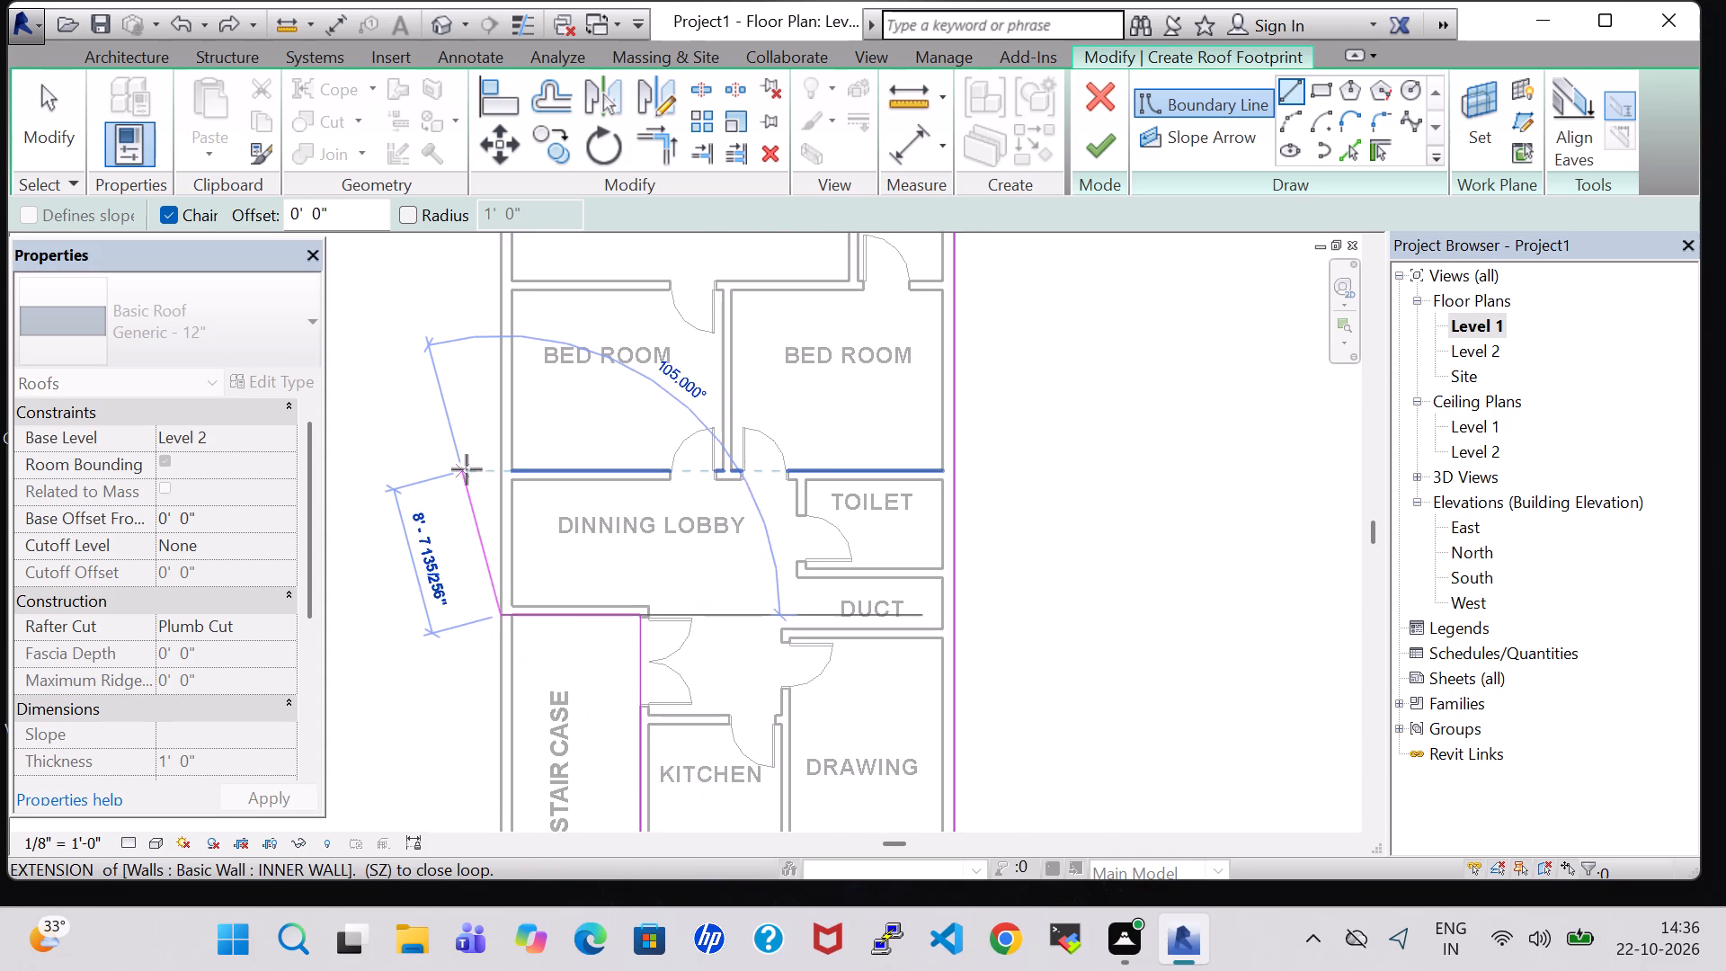
{"action": "scroll", "coordinate": [467, 469], "scroll_direction": "down", "scroll_amount": 2}
{"action": "middle_click_drag", "start_coordinate": [480, 451], "coordinate": [480, 690]}
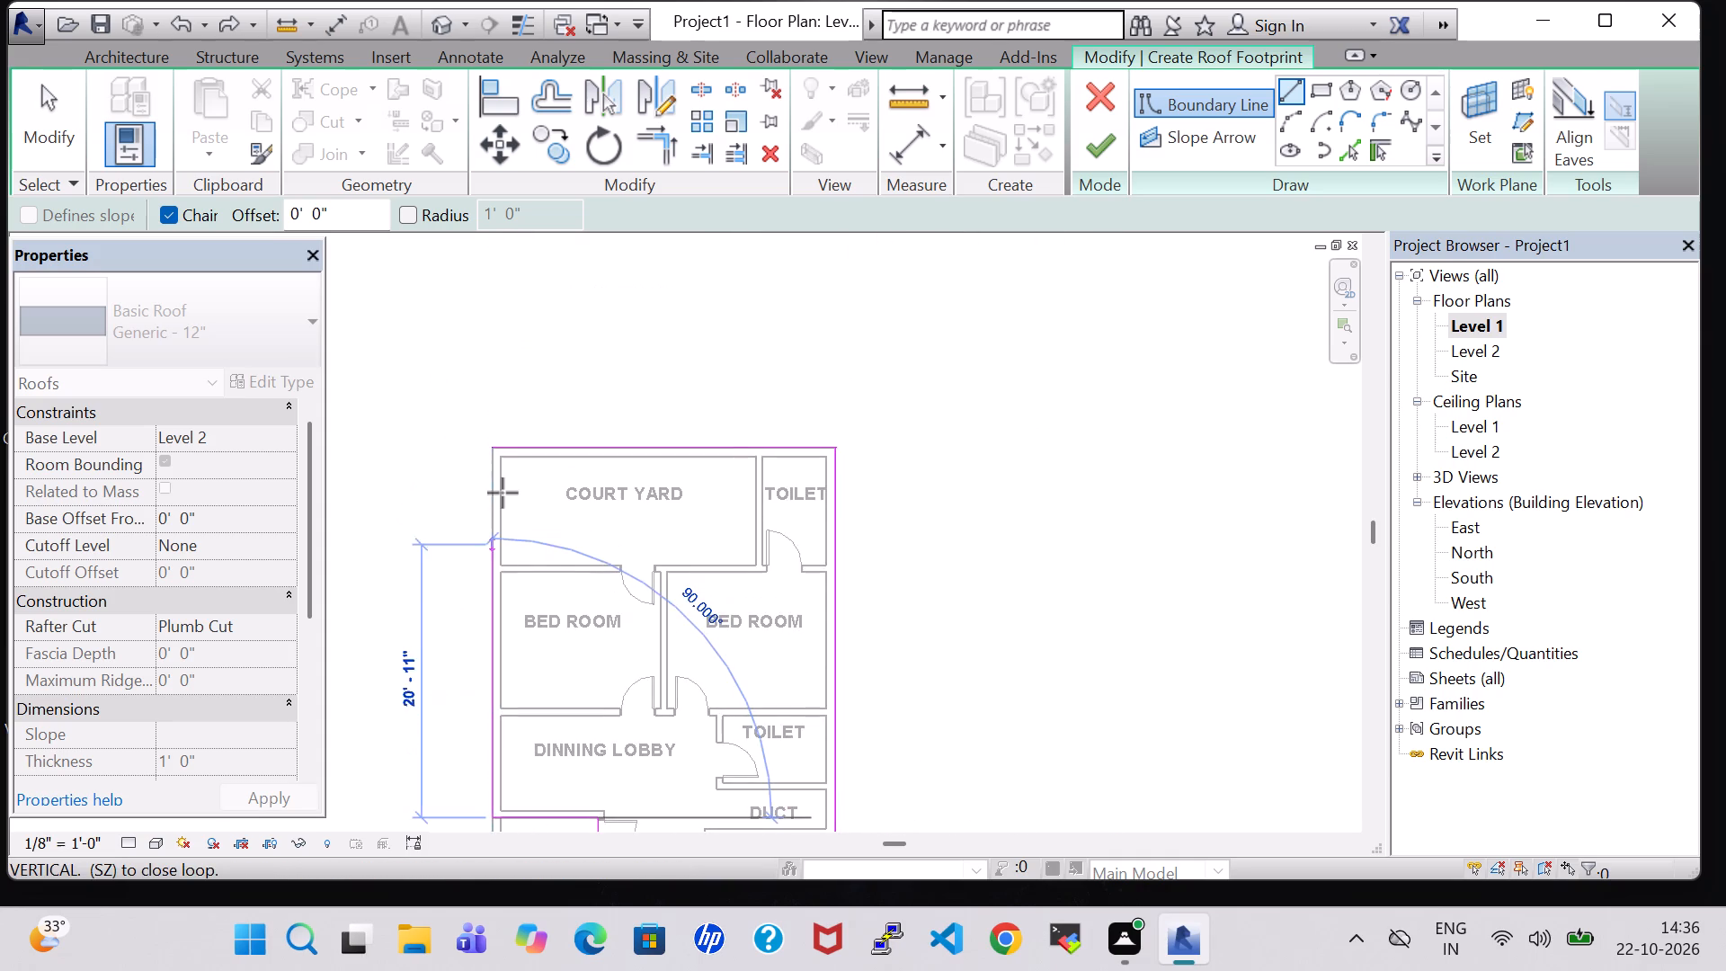
{"action": "scroll", "coordinate": [503, 483], "scroll_direction": "up", "scroll_amount": 2}
{"action": "left_click", "coordinate": [481, 438]}
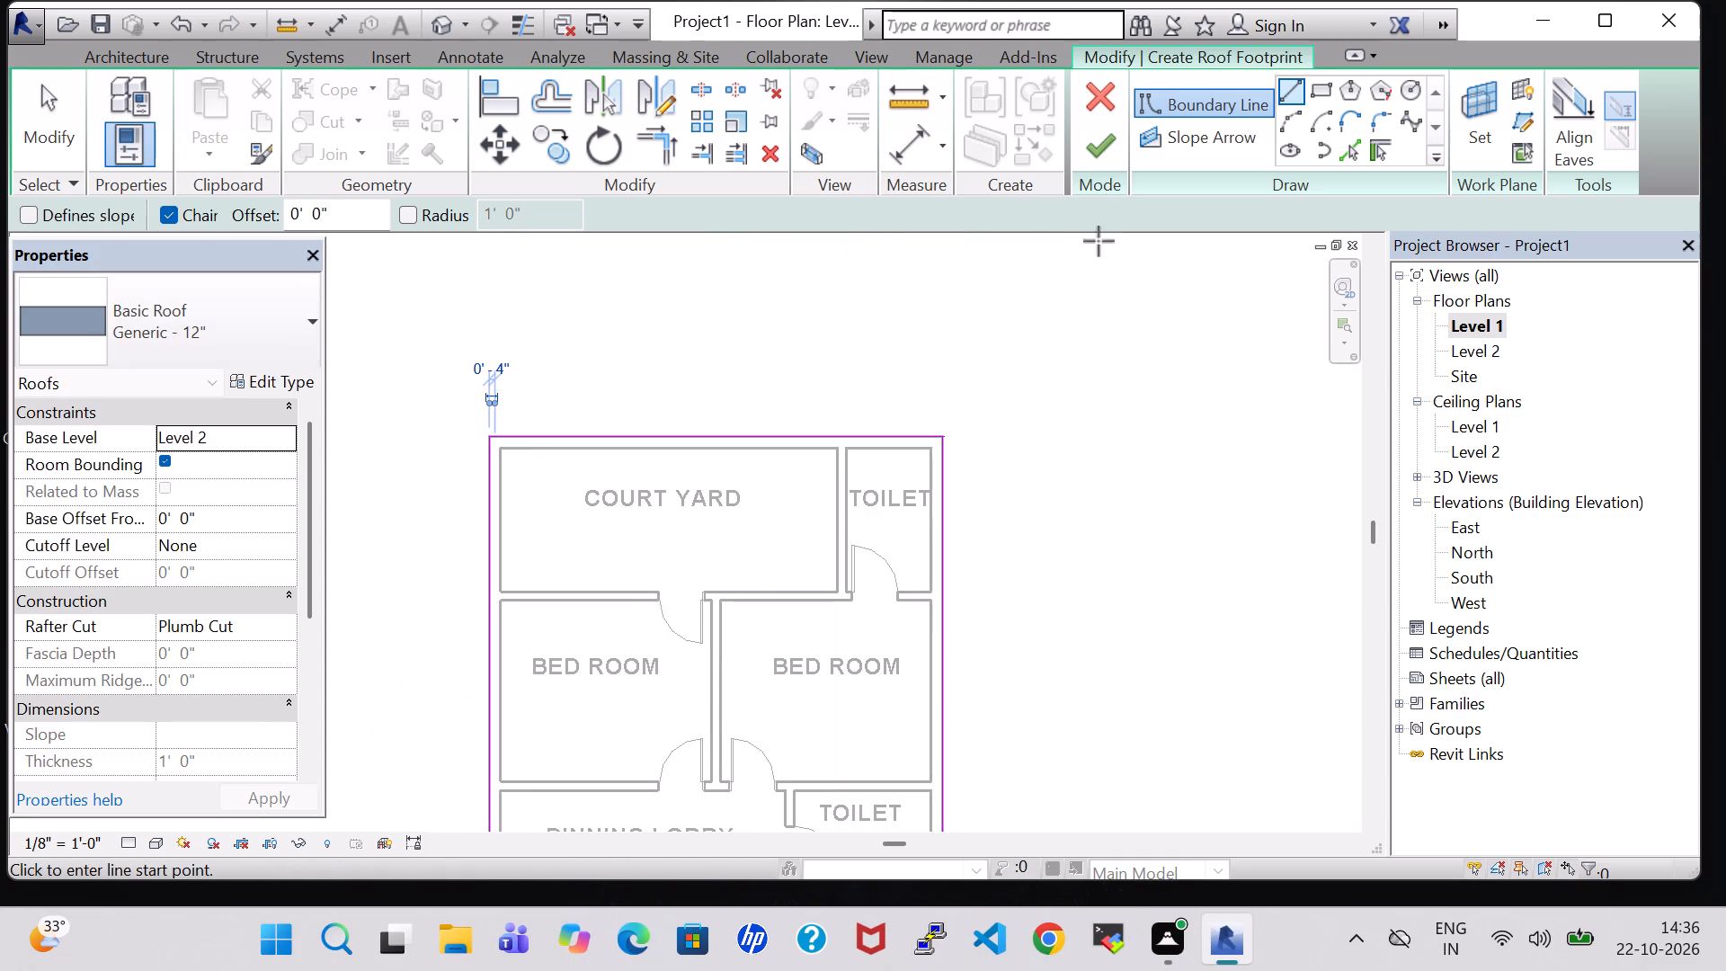
{"action": "left_click", "coordinate": [1099, 169]}
{"action": "left_click", "coordinate": [1099, 153]}
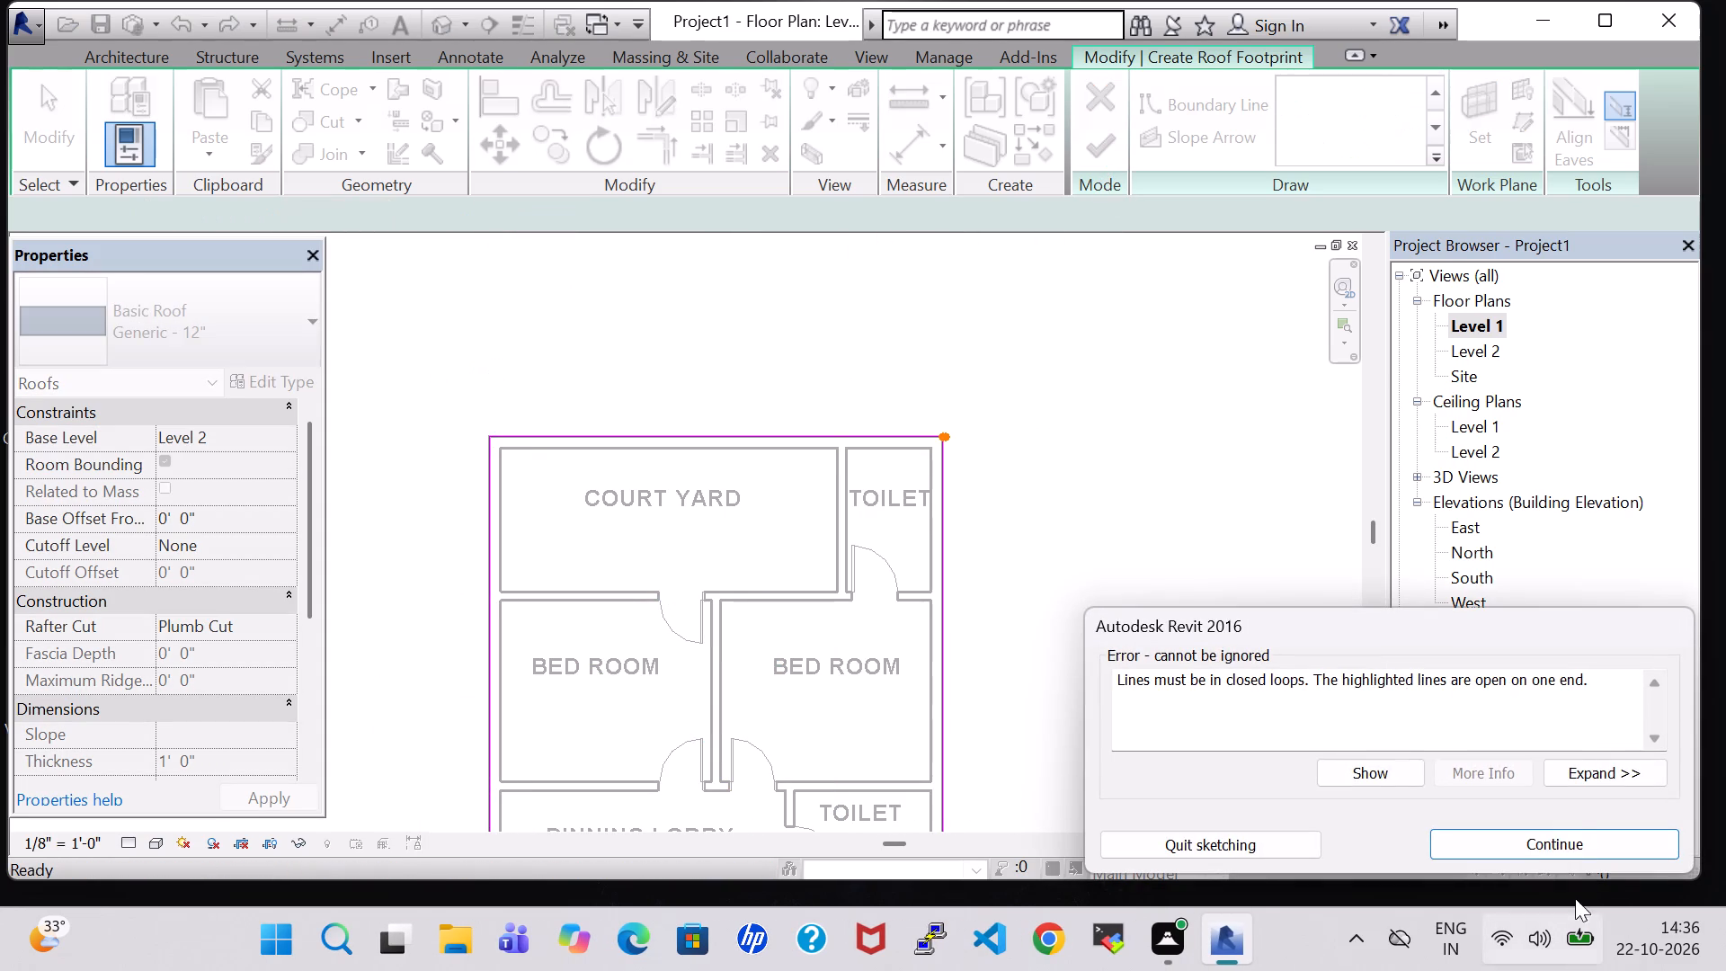
{"action": "left_click", "coordinate": [1557, 842]}
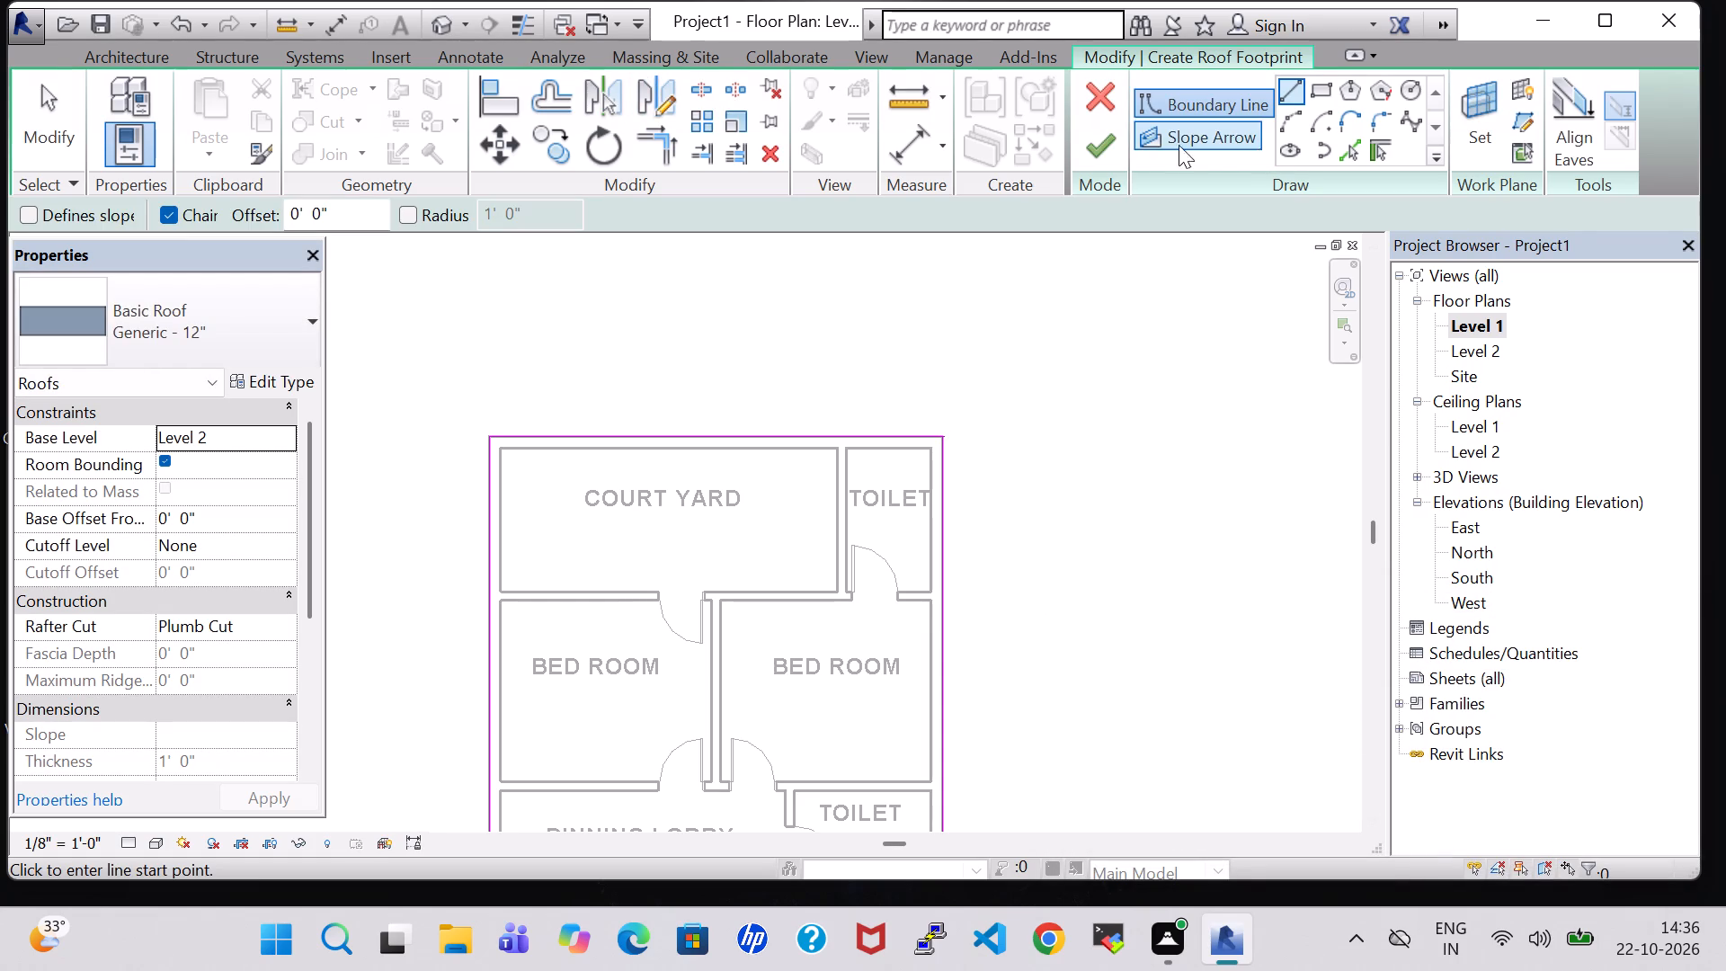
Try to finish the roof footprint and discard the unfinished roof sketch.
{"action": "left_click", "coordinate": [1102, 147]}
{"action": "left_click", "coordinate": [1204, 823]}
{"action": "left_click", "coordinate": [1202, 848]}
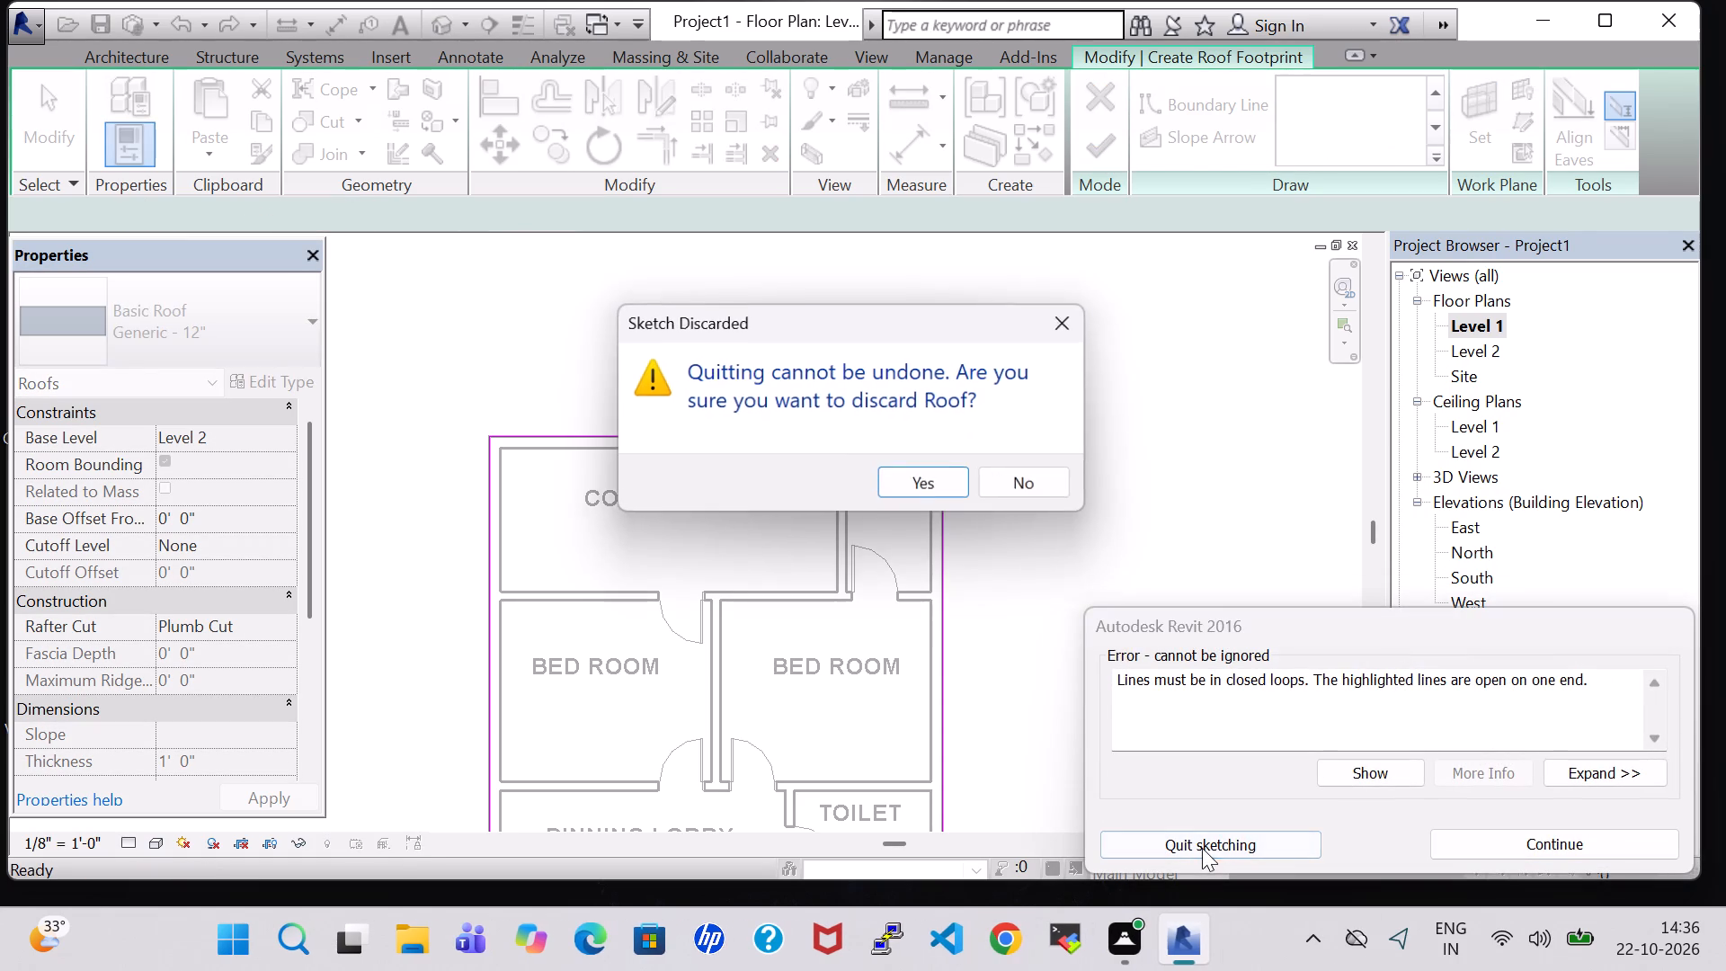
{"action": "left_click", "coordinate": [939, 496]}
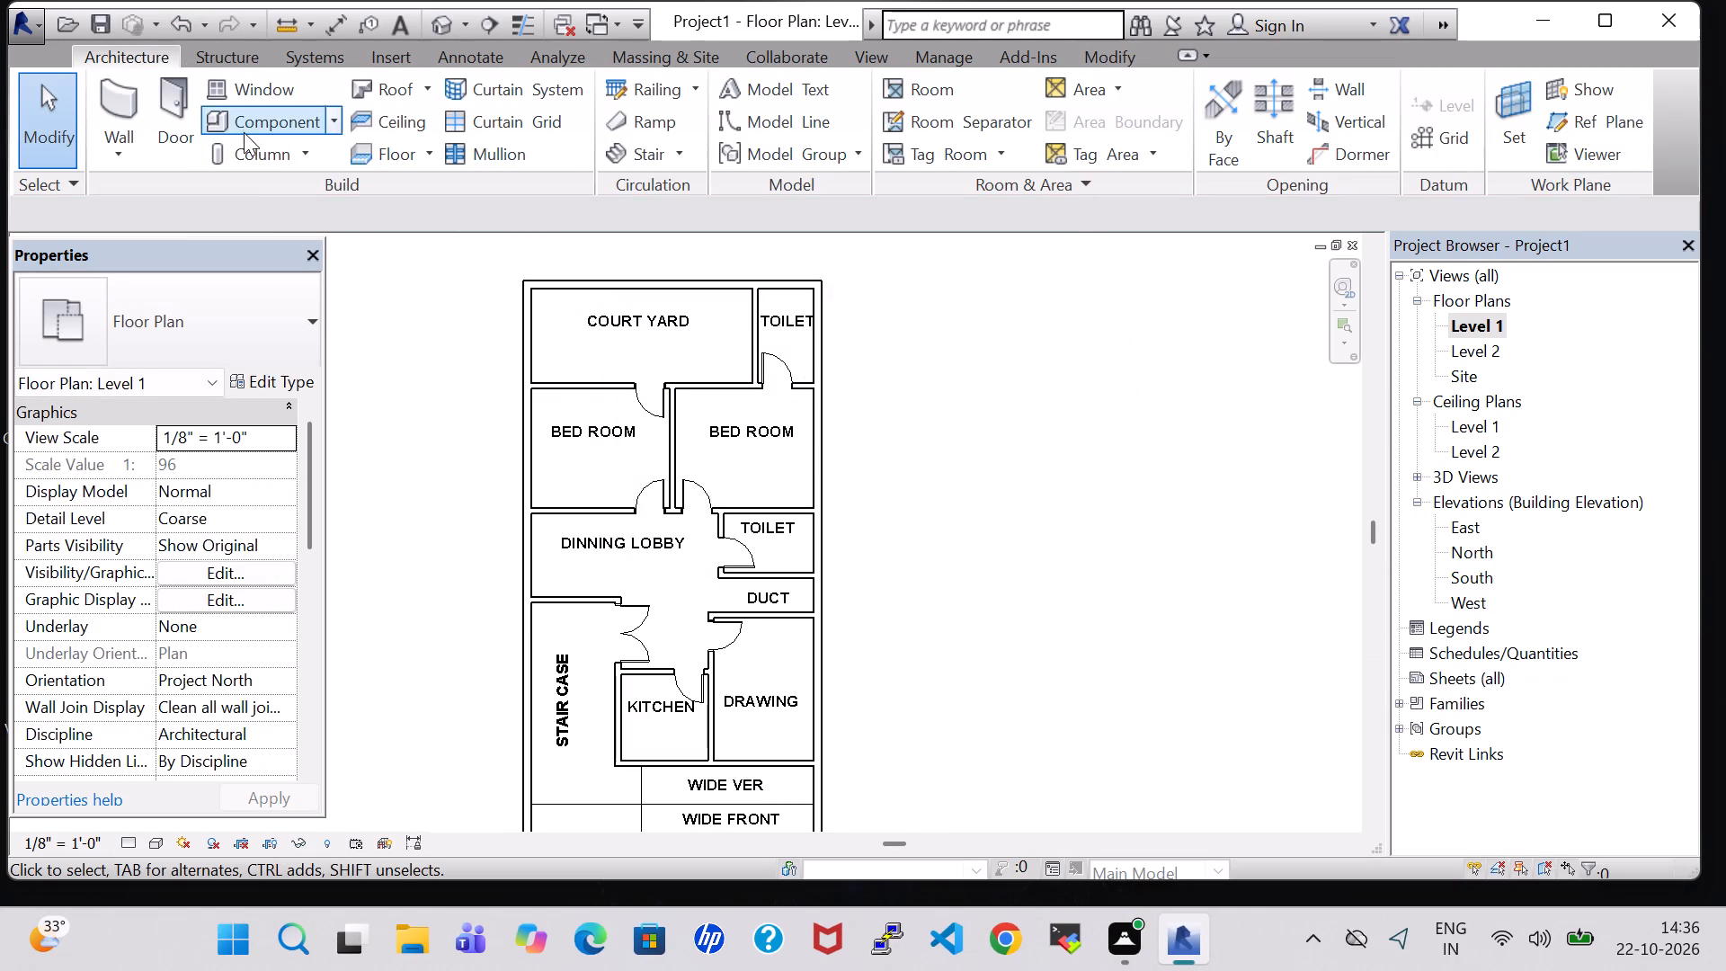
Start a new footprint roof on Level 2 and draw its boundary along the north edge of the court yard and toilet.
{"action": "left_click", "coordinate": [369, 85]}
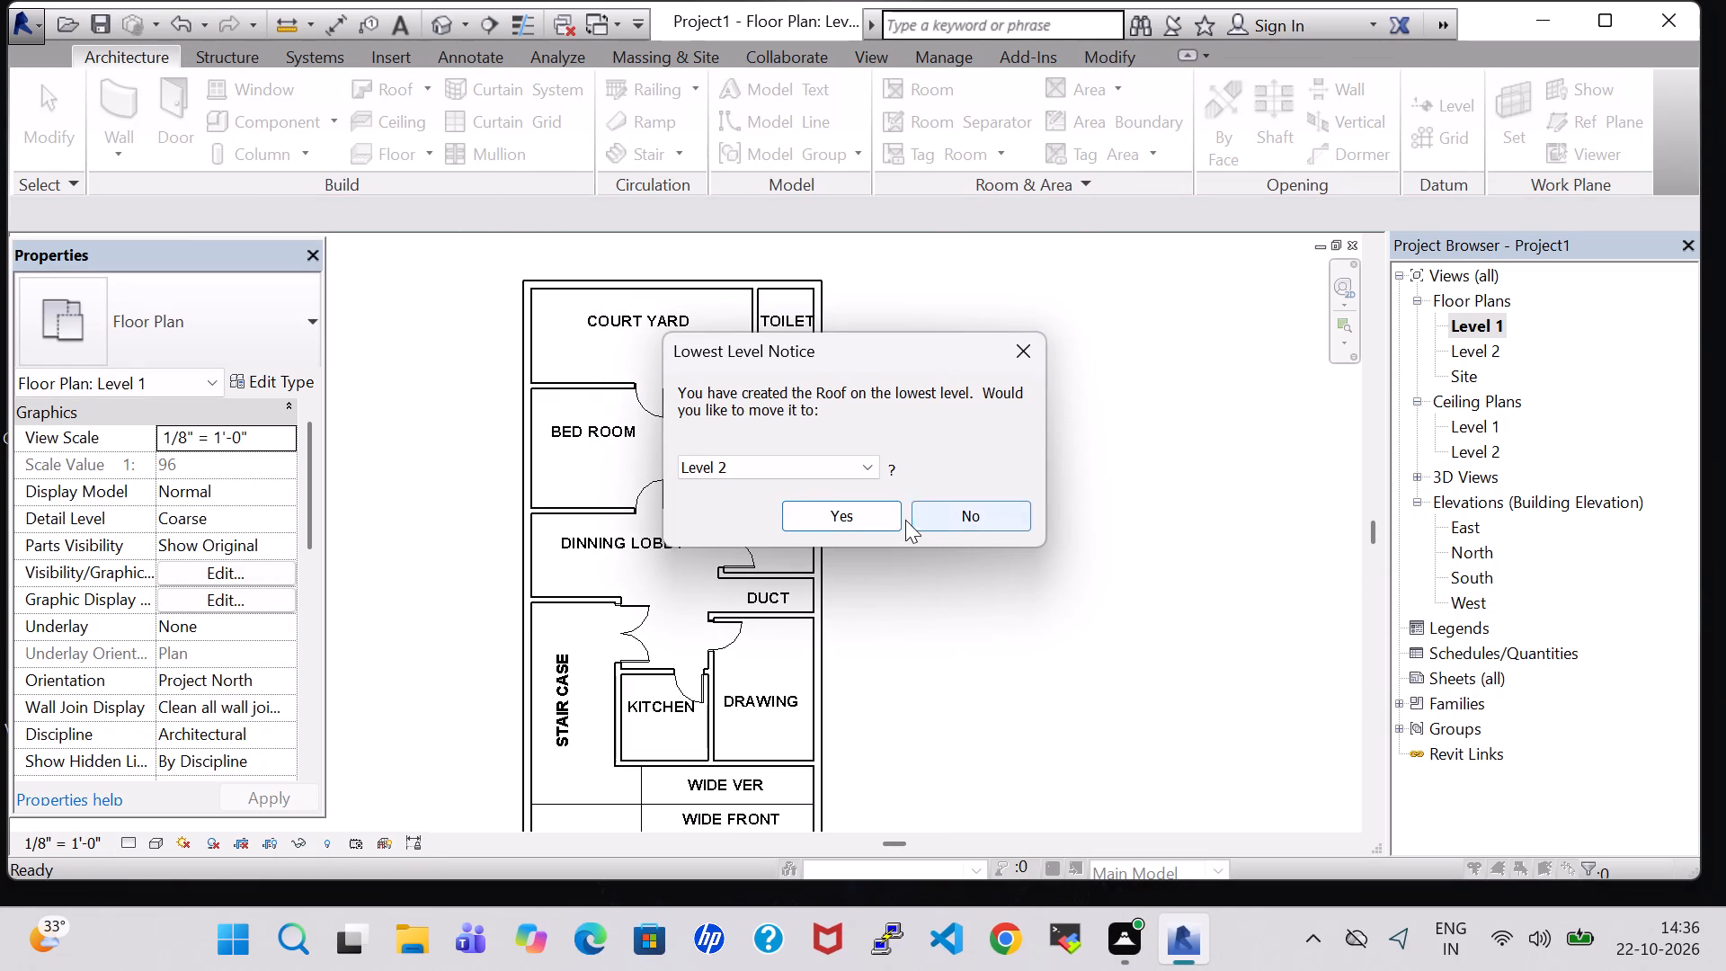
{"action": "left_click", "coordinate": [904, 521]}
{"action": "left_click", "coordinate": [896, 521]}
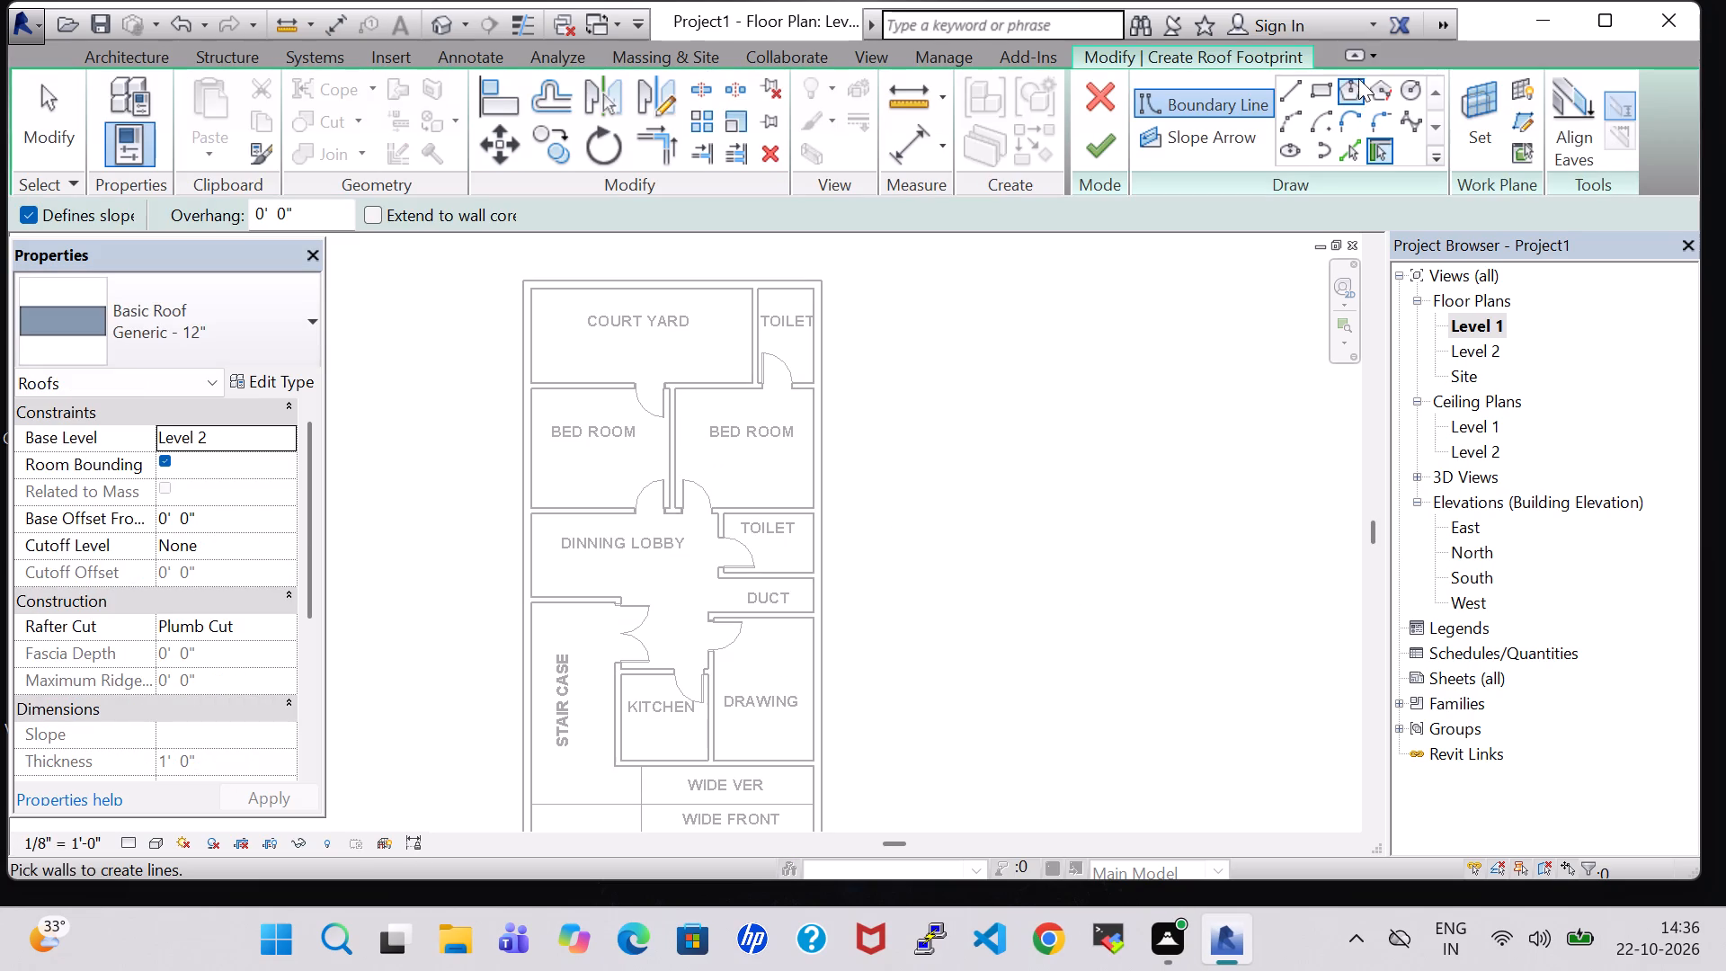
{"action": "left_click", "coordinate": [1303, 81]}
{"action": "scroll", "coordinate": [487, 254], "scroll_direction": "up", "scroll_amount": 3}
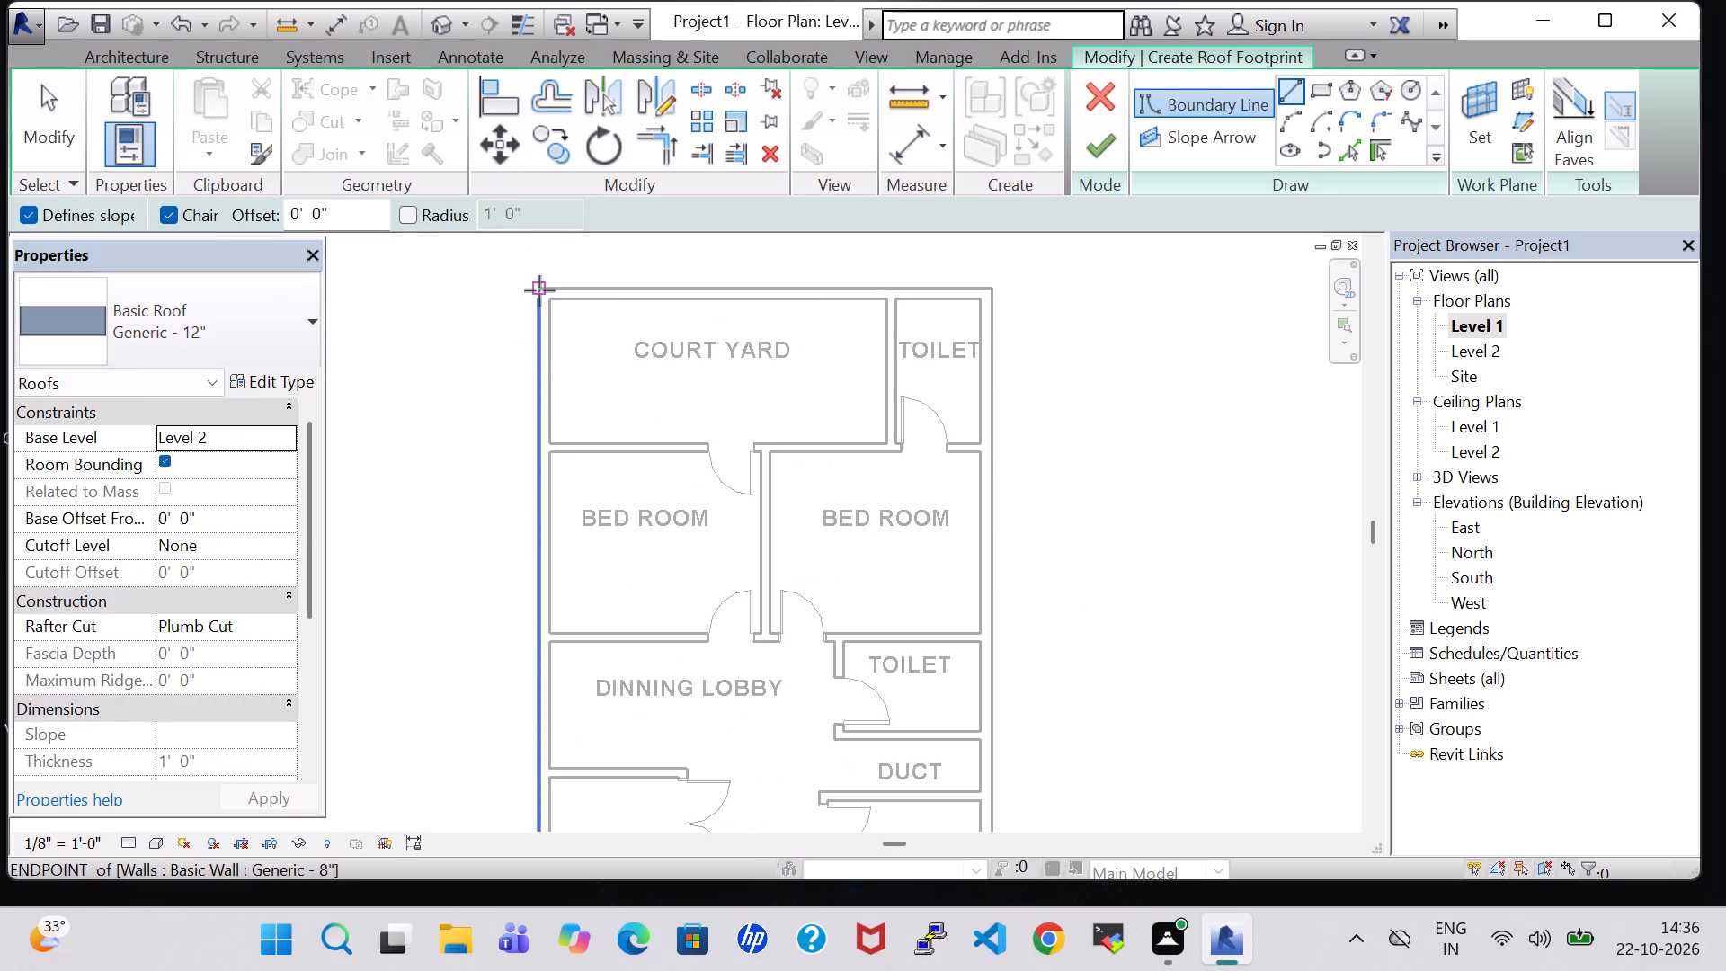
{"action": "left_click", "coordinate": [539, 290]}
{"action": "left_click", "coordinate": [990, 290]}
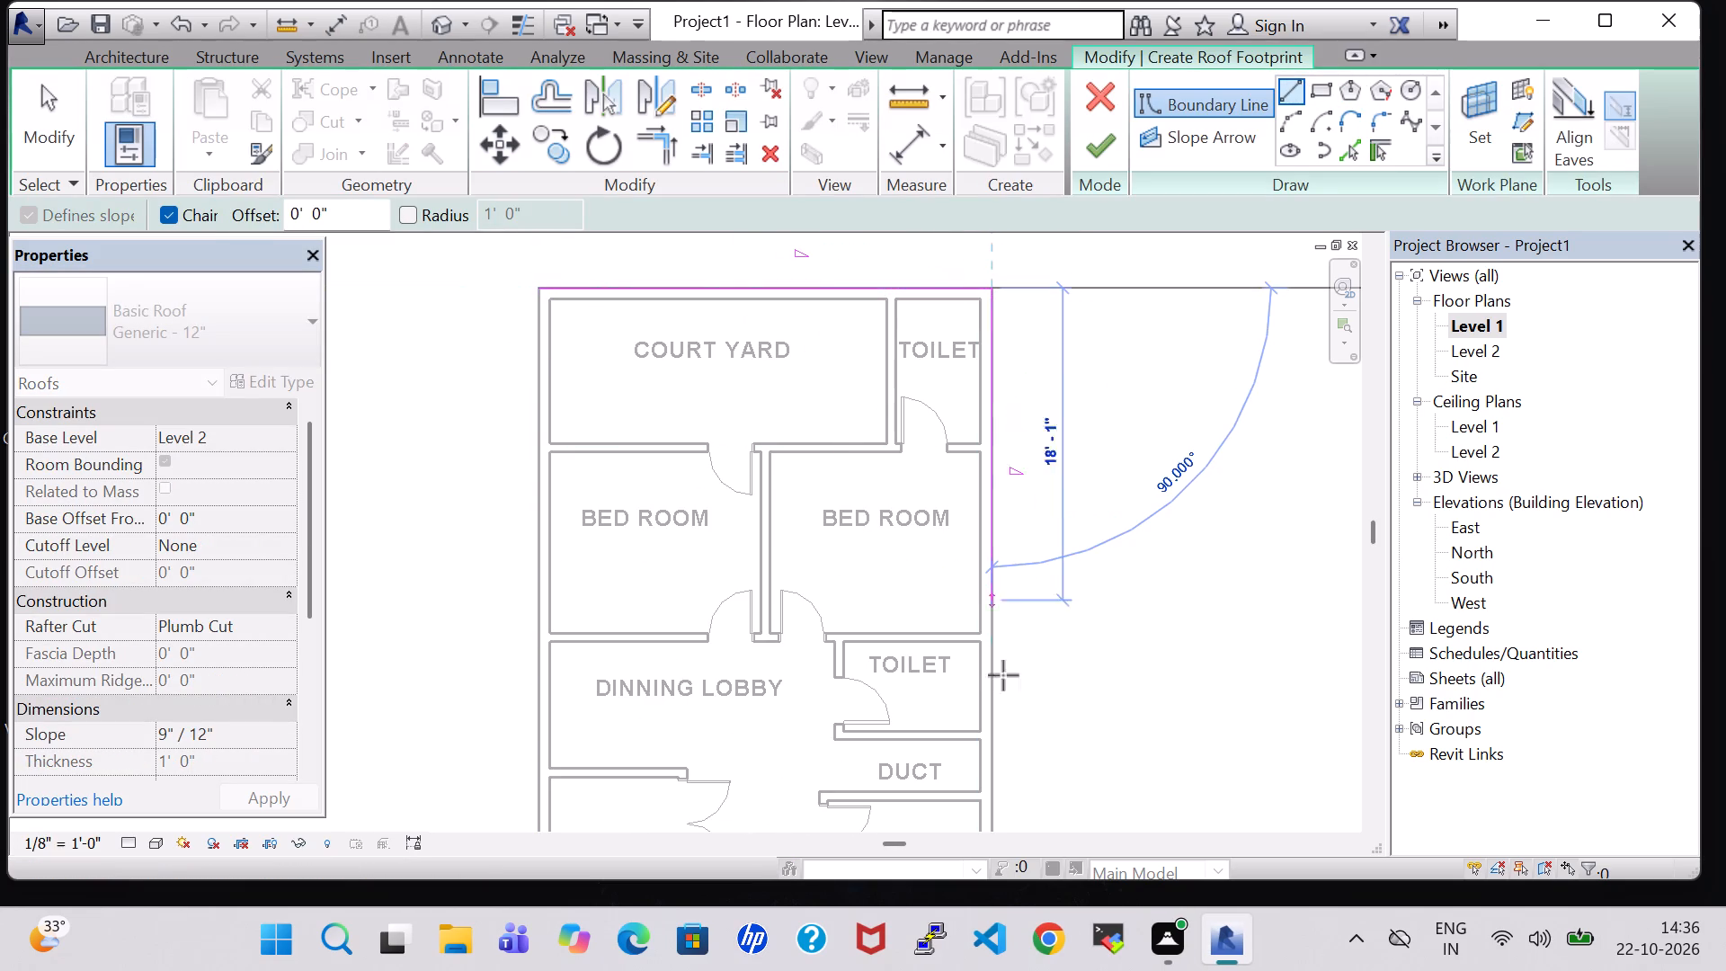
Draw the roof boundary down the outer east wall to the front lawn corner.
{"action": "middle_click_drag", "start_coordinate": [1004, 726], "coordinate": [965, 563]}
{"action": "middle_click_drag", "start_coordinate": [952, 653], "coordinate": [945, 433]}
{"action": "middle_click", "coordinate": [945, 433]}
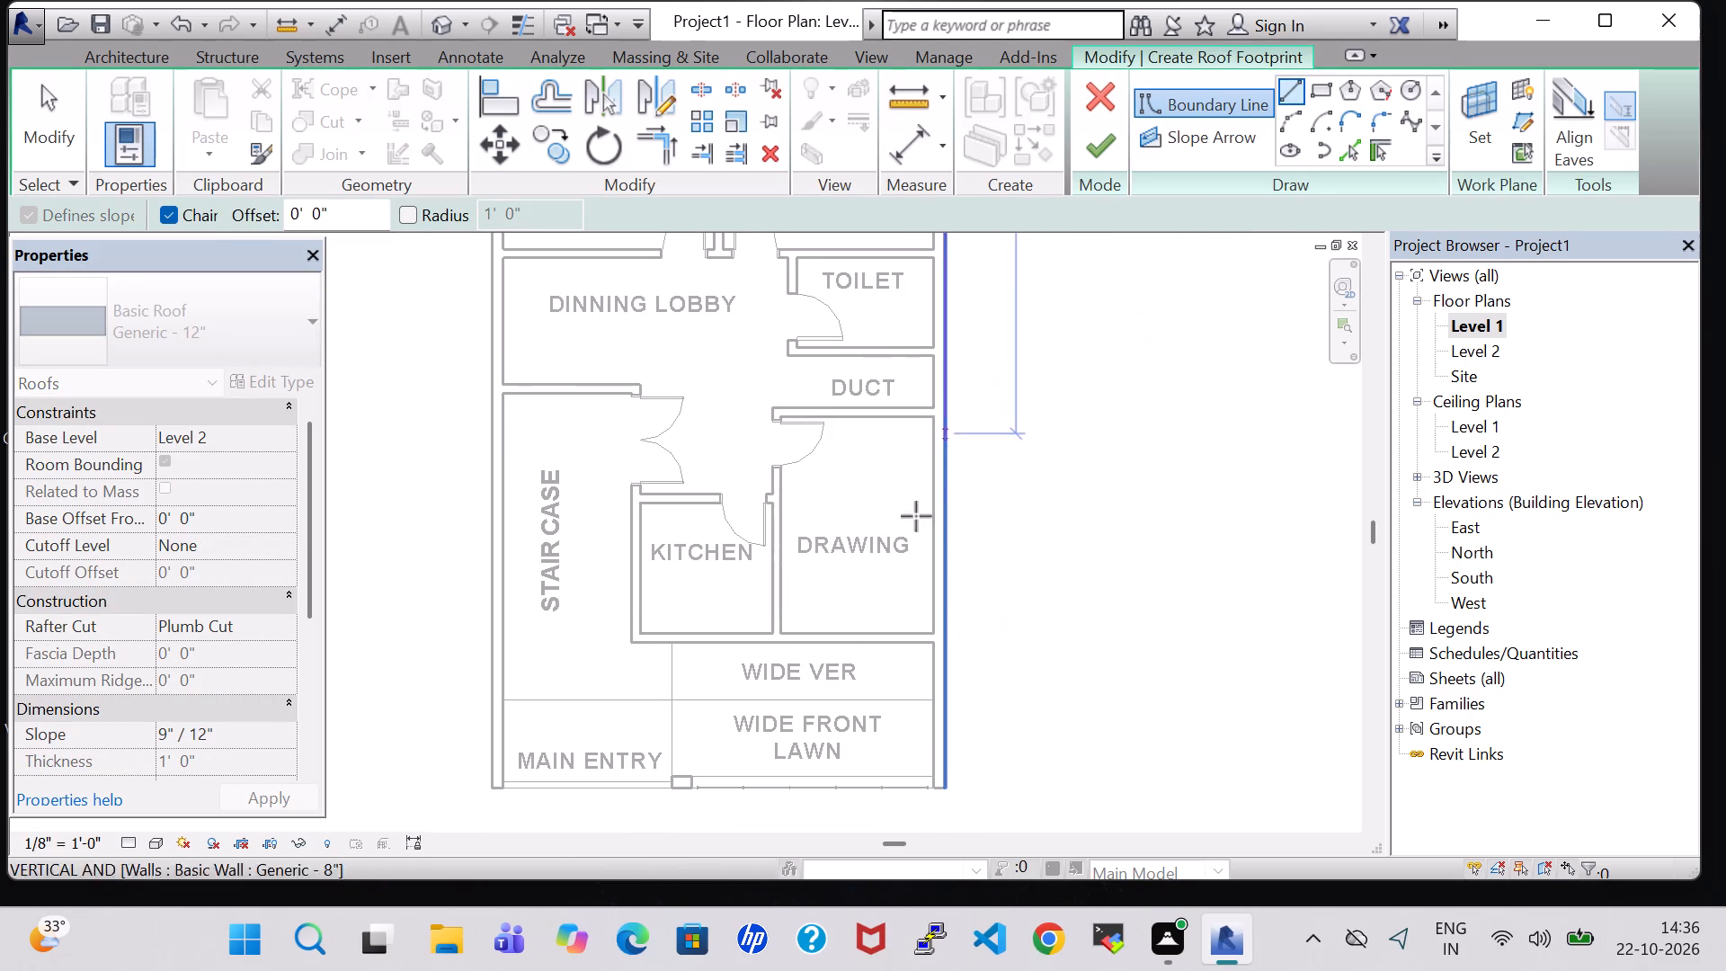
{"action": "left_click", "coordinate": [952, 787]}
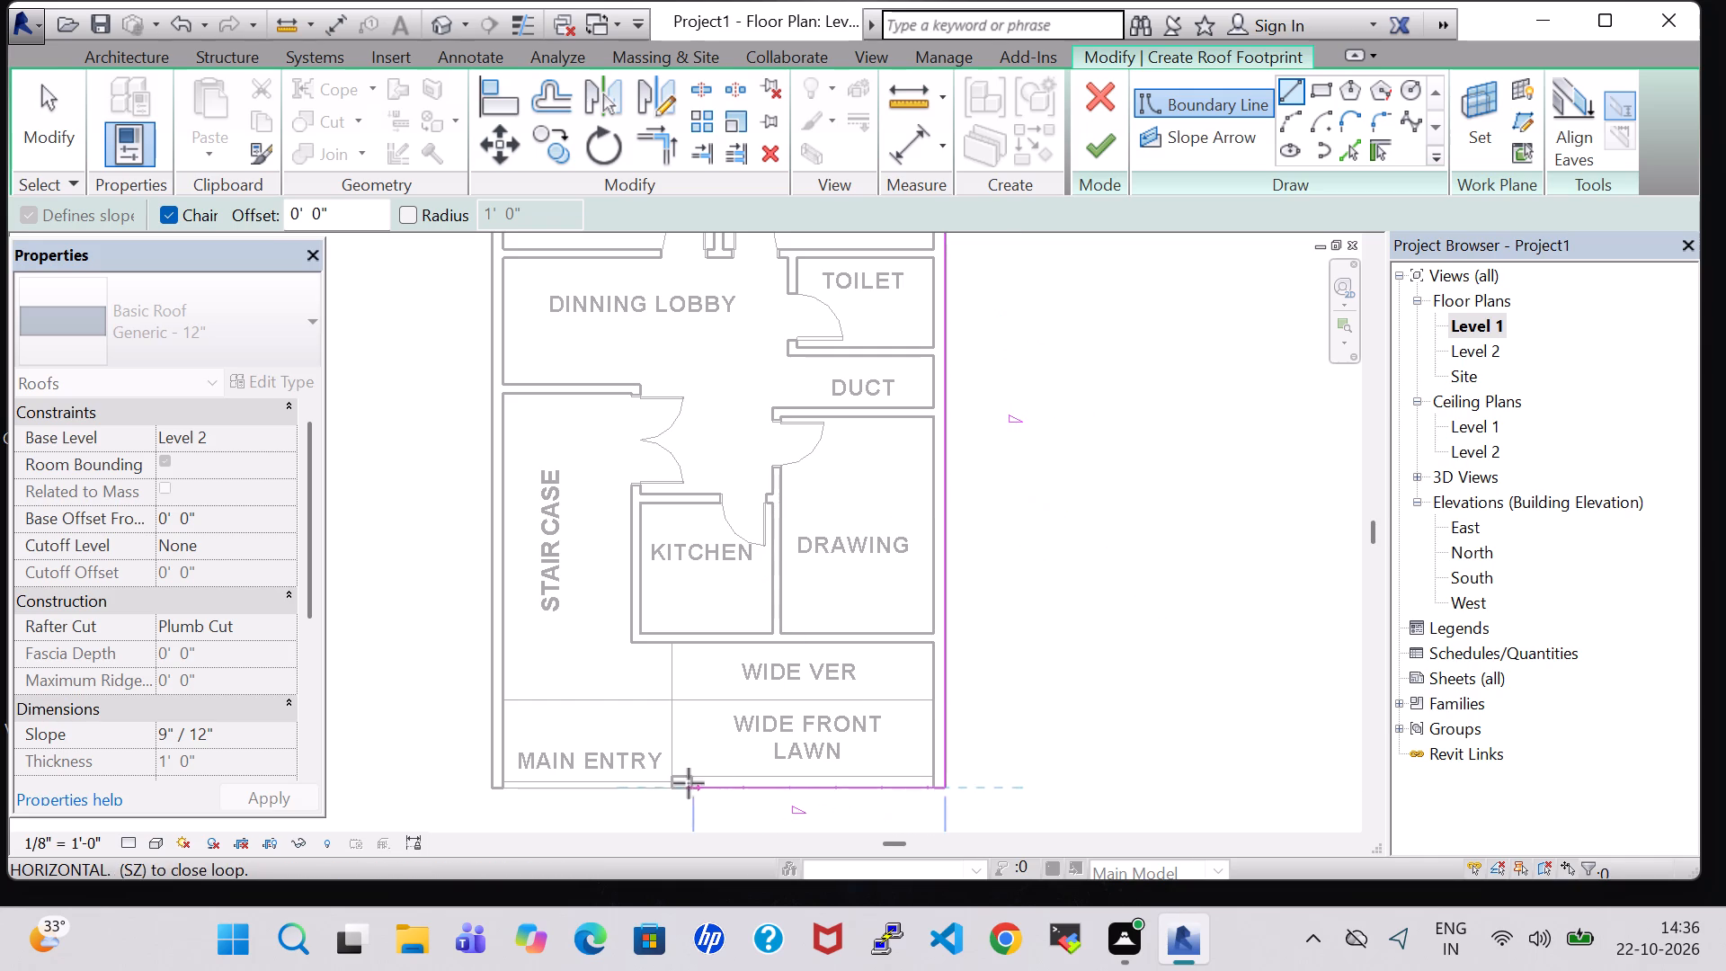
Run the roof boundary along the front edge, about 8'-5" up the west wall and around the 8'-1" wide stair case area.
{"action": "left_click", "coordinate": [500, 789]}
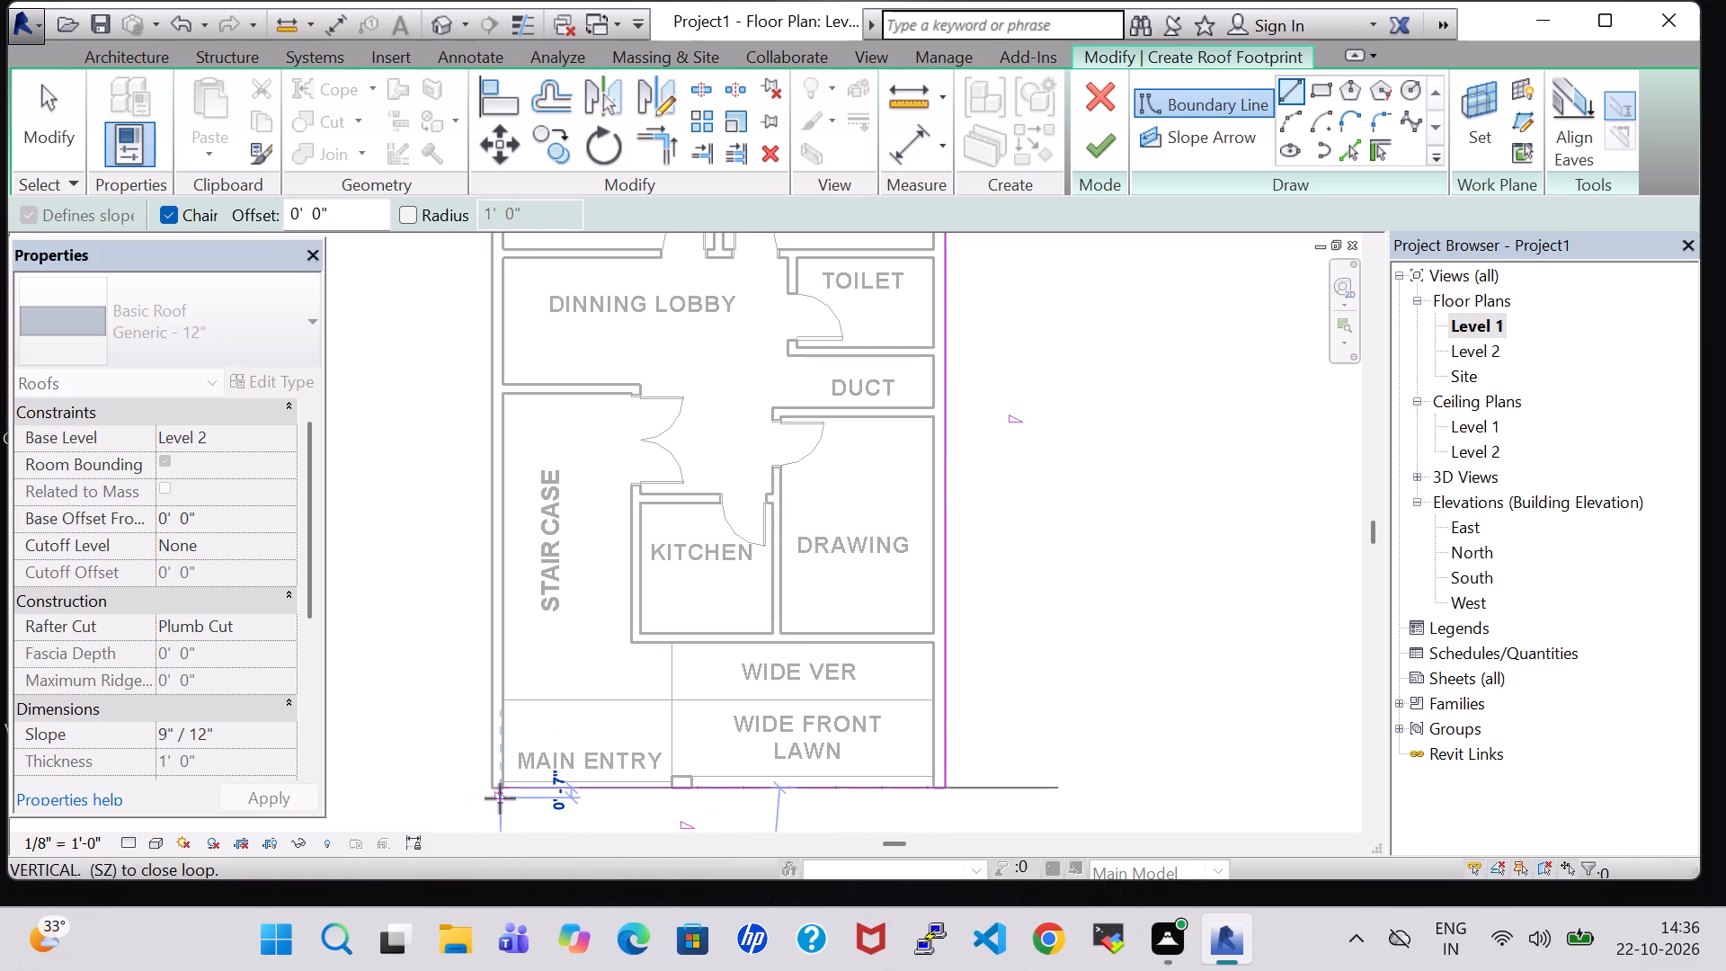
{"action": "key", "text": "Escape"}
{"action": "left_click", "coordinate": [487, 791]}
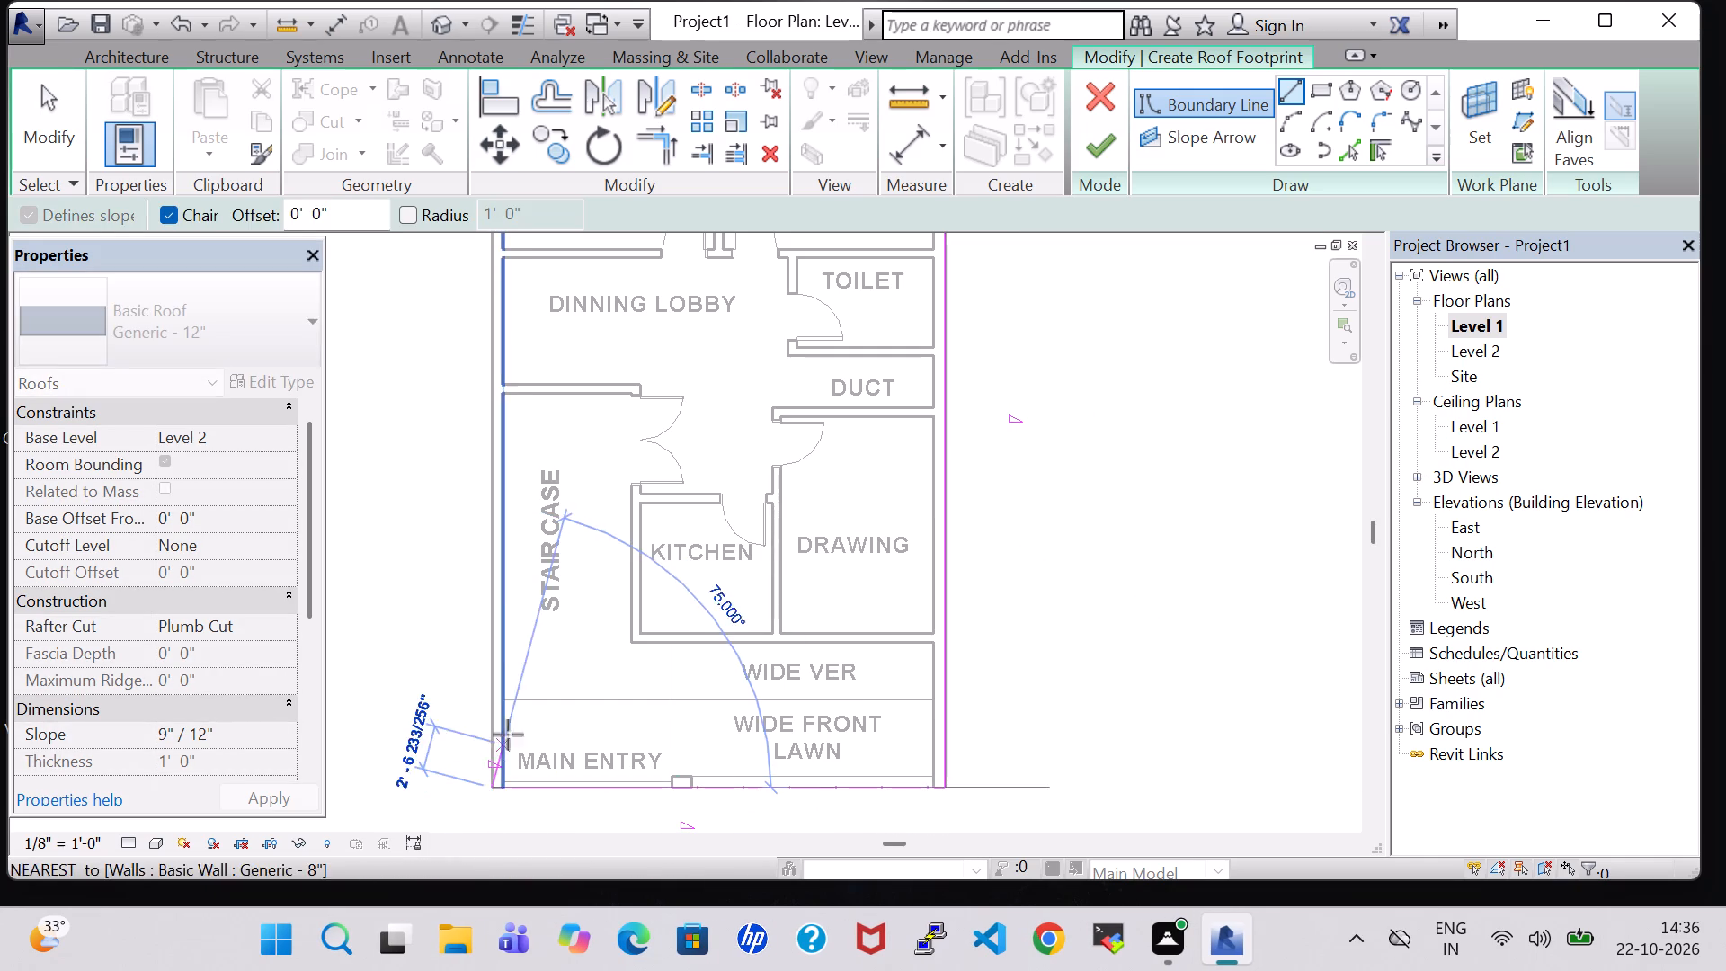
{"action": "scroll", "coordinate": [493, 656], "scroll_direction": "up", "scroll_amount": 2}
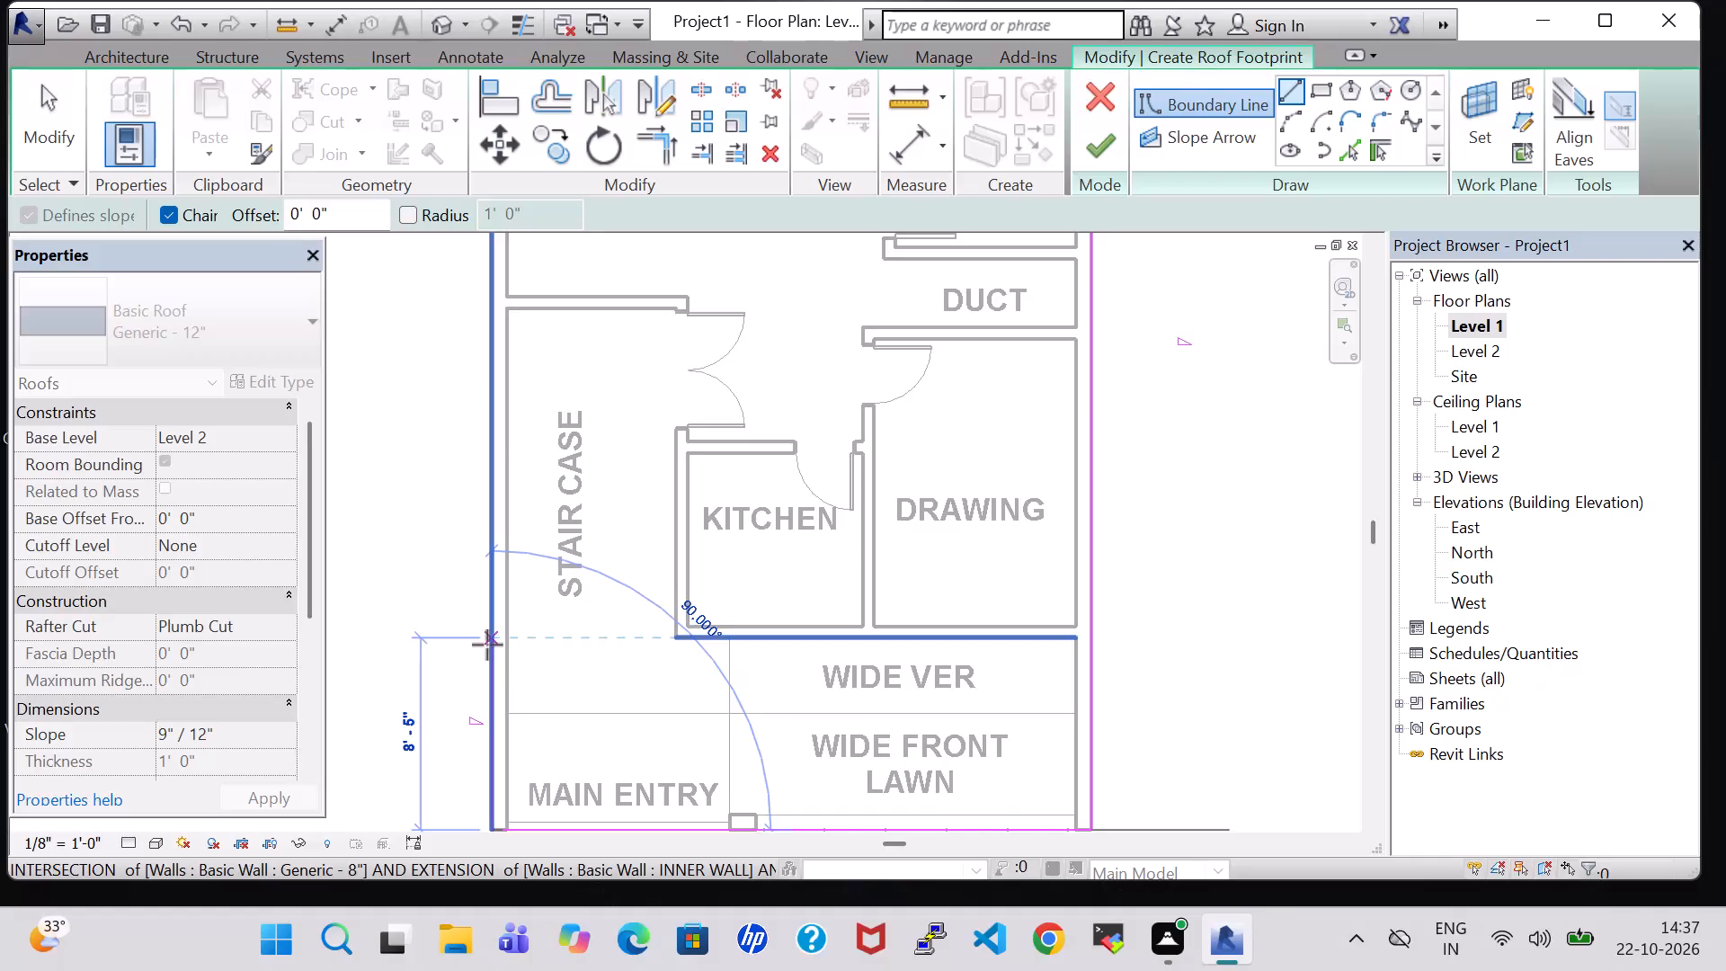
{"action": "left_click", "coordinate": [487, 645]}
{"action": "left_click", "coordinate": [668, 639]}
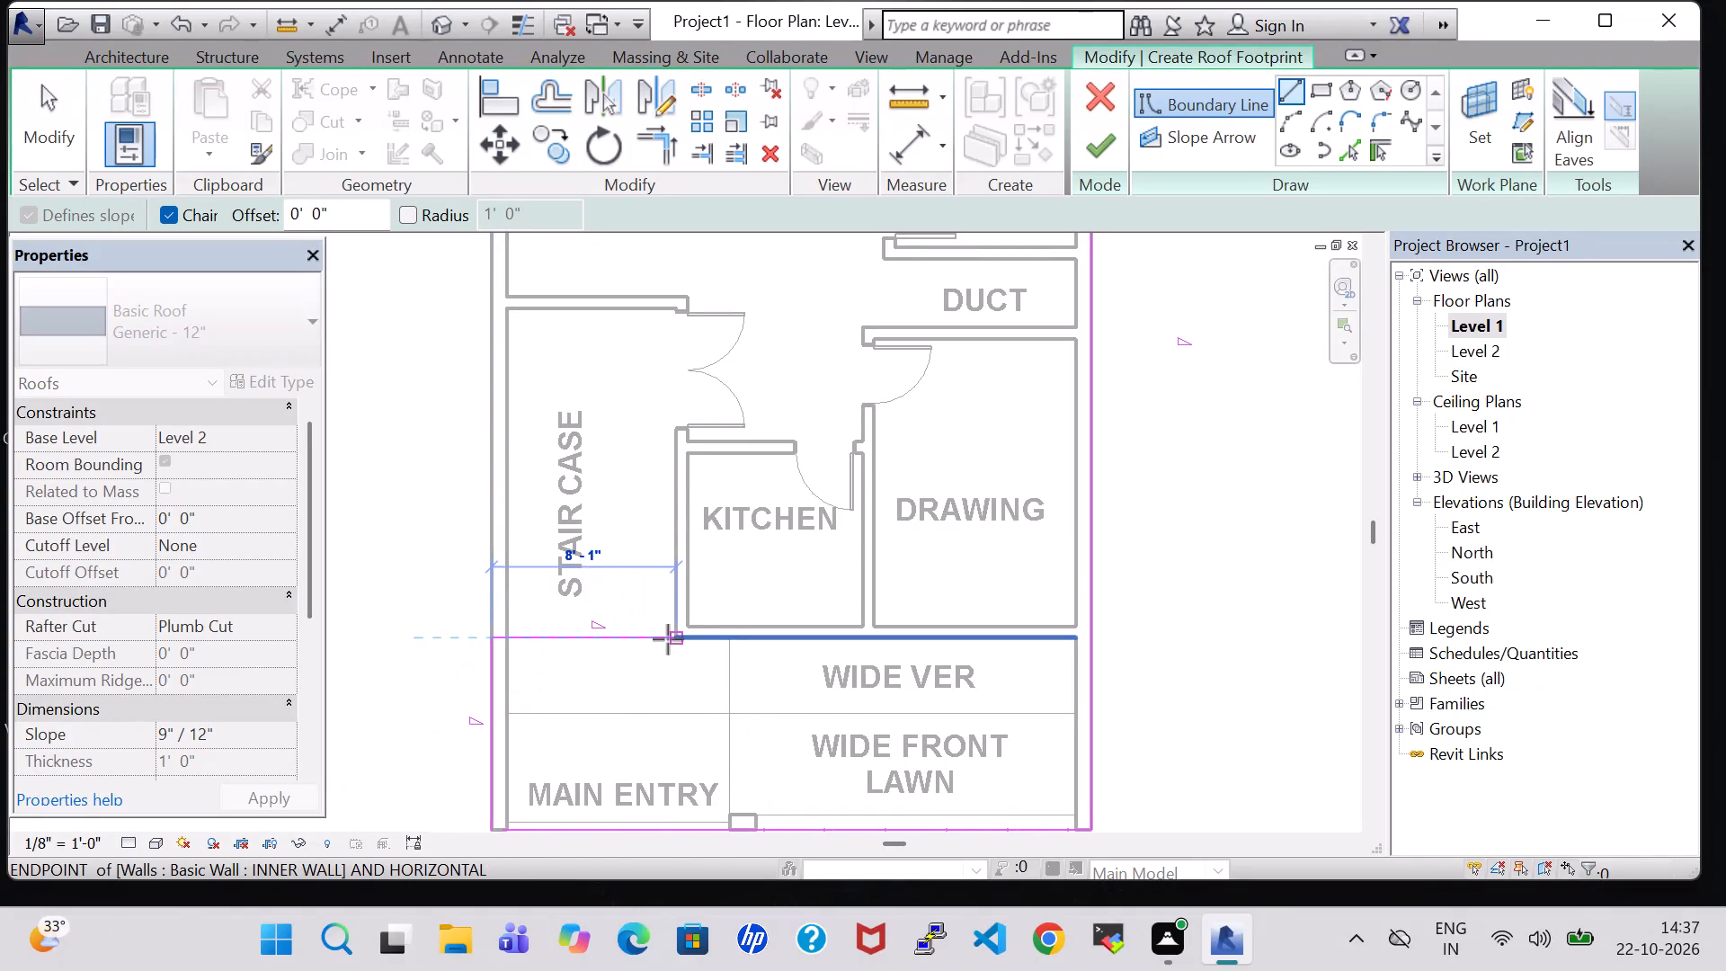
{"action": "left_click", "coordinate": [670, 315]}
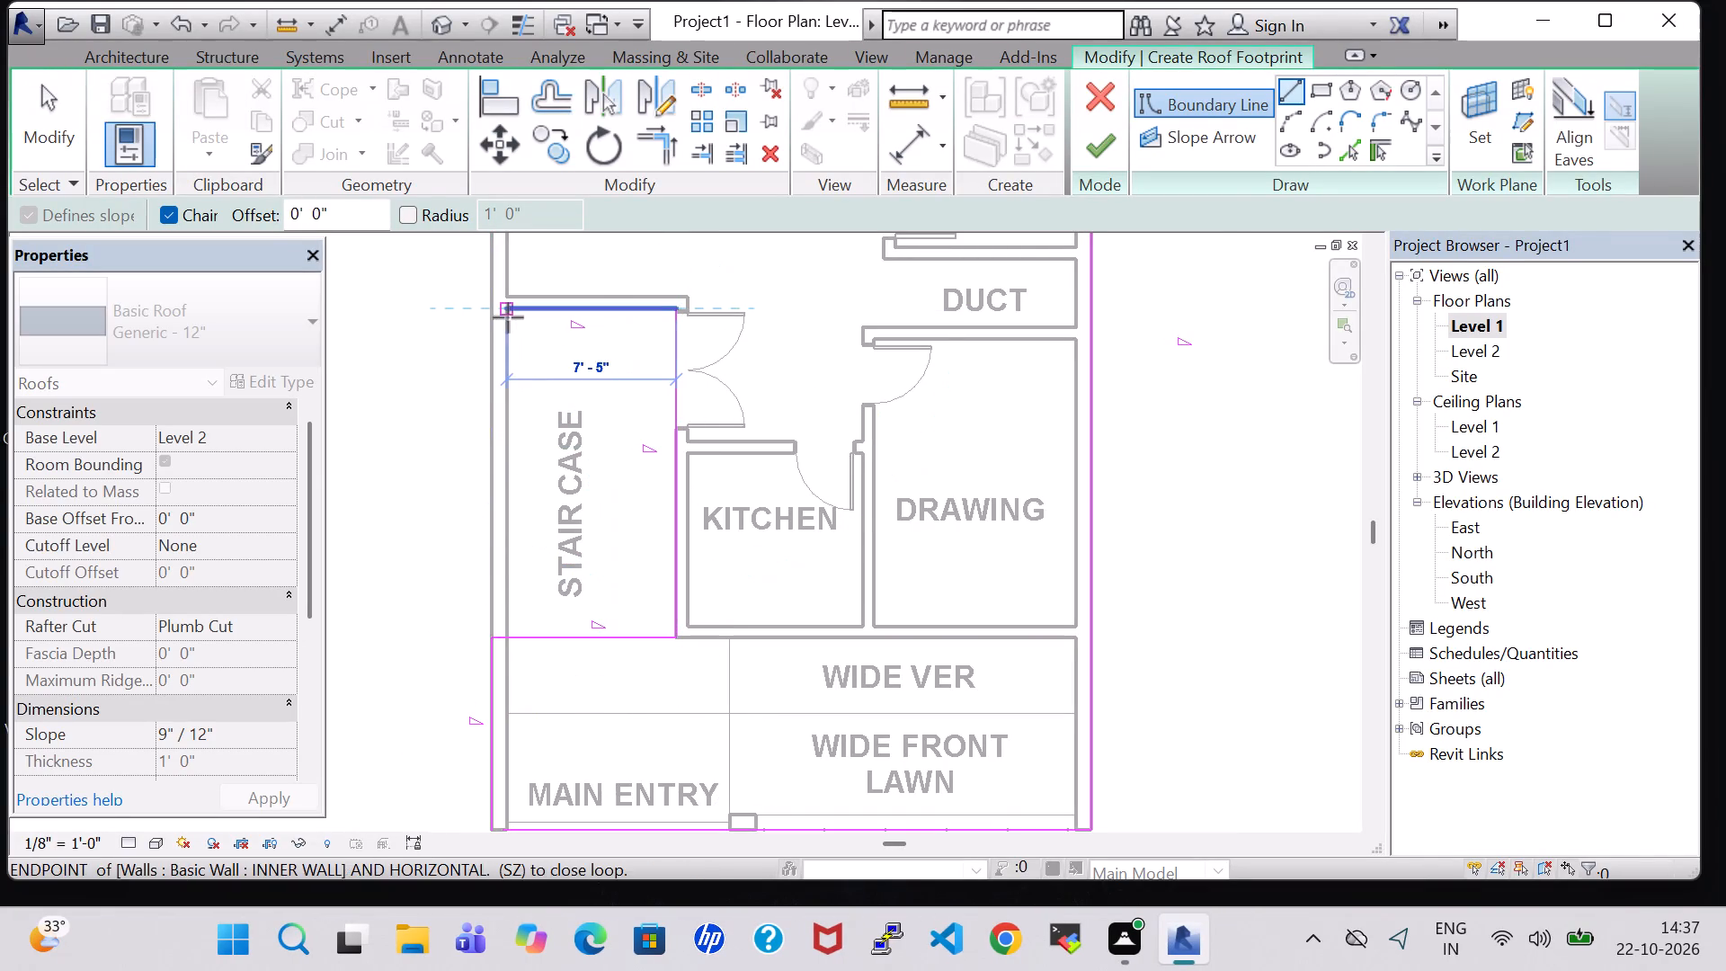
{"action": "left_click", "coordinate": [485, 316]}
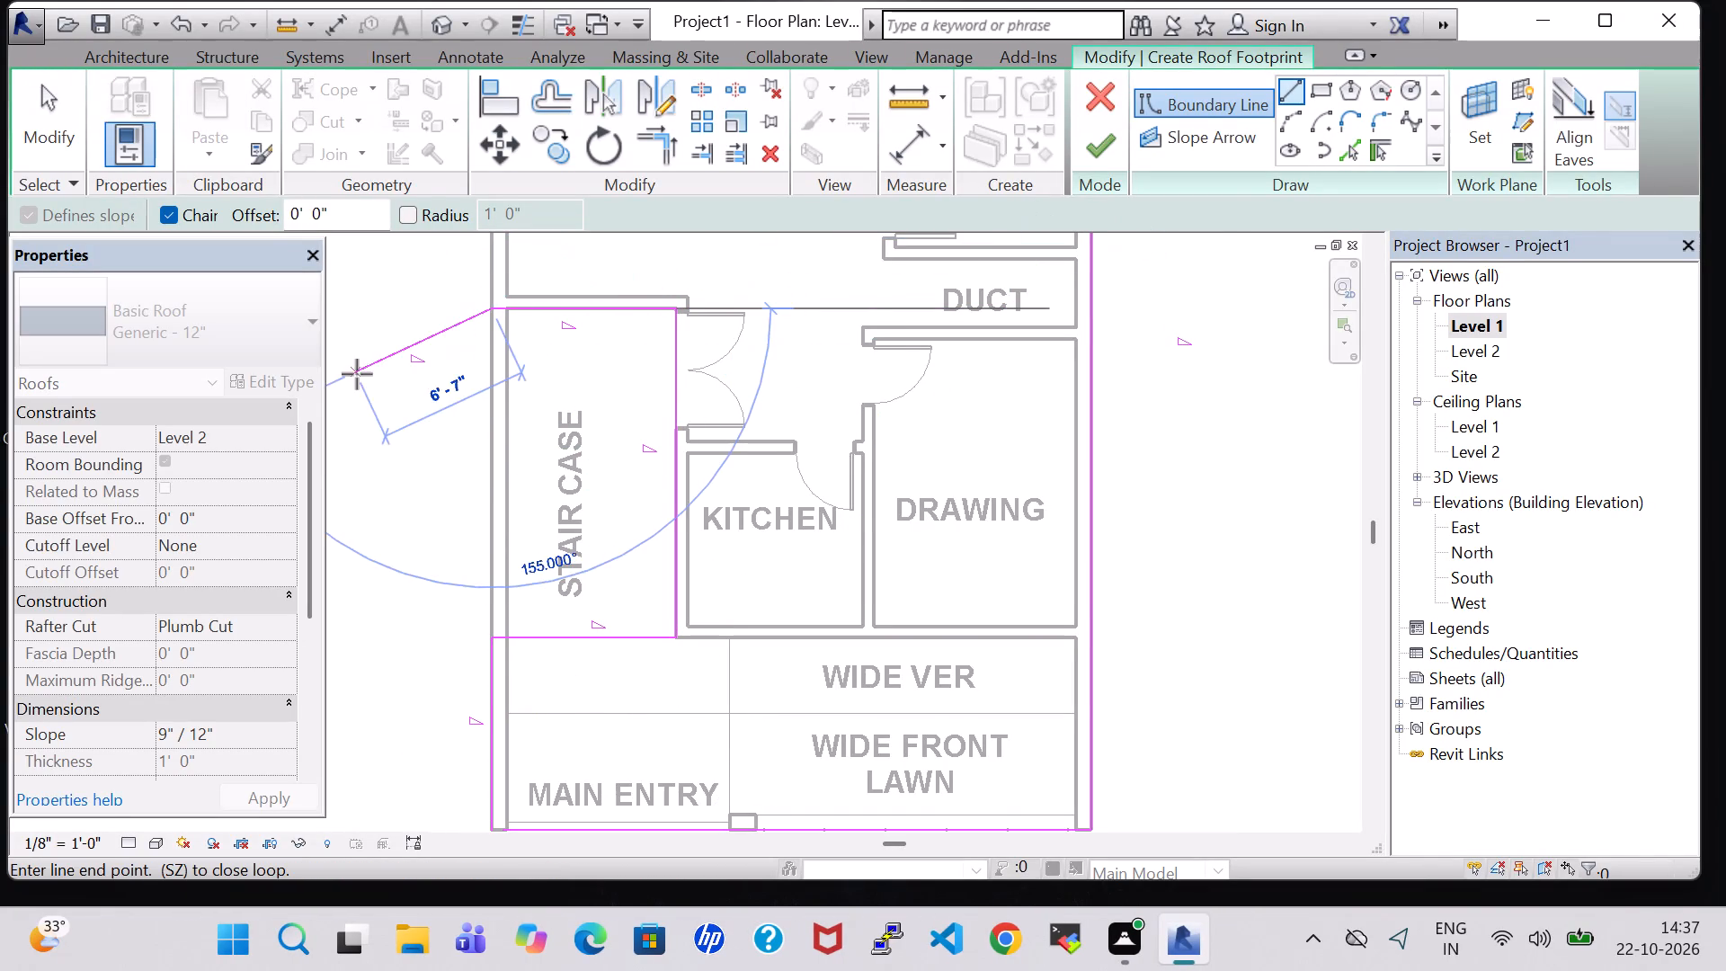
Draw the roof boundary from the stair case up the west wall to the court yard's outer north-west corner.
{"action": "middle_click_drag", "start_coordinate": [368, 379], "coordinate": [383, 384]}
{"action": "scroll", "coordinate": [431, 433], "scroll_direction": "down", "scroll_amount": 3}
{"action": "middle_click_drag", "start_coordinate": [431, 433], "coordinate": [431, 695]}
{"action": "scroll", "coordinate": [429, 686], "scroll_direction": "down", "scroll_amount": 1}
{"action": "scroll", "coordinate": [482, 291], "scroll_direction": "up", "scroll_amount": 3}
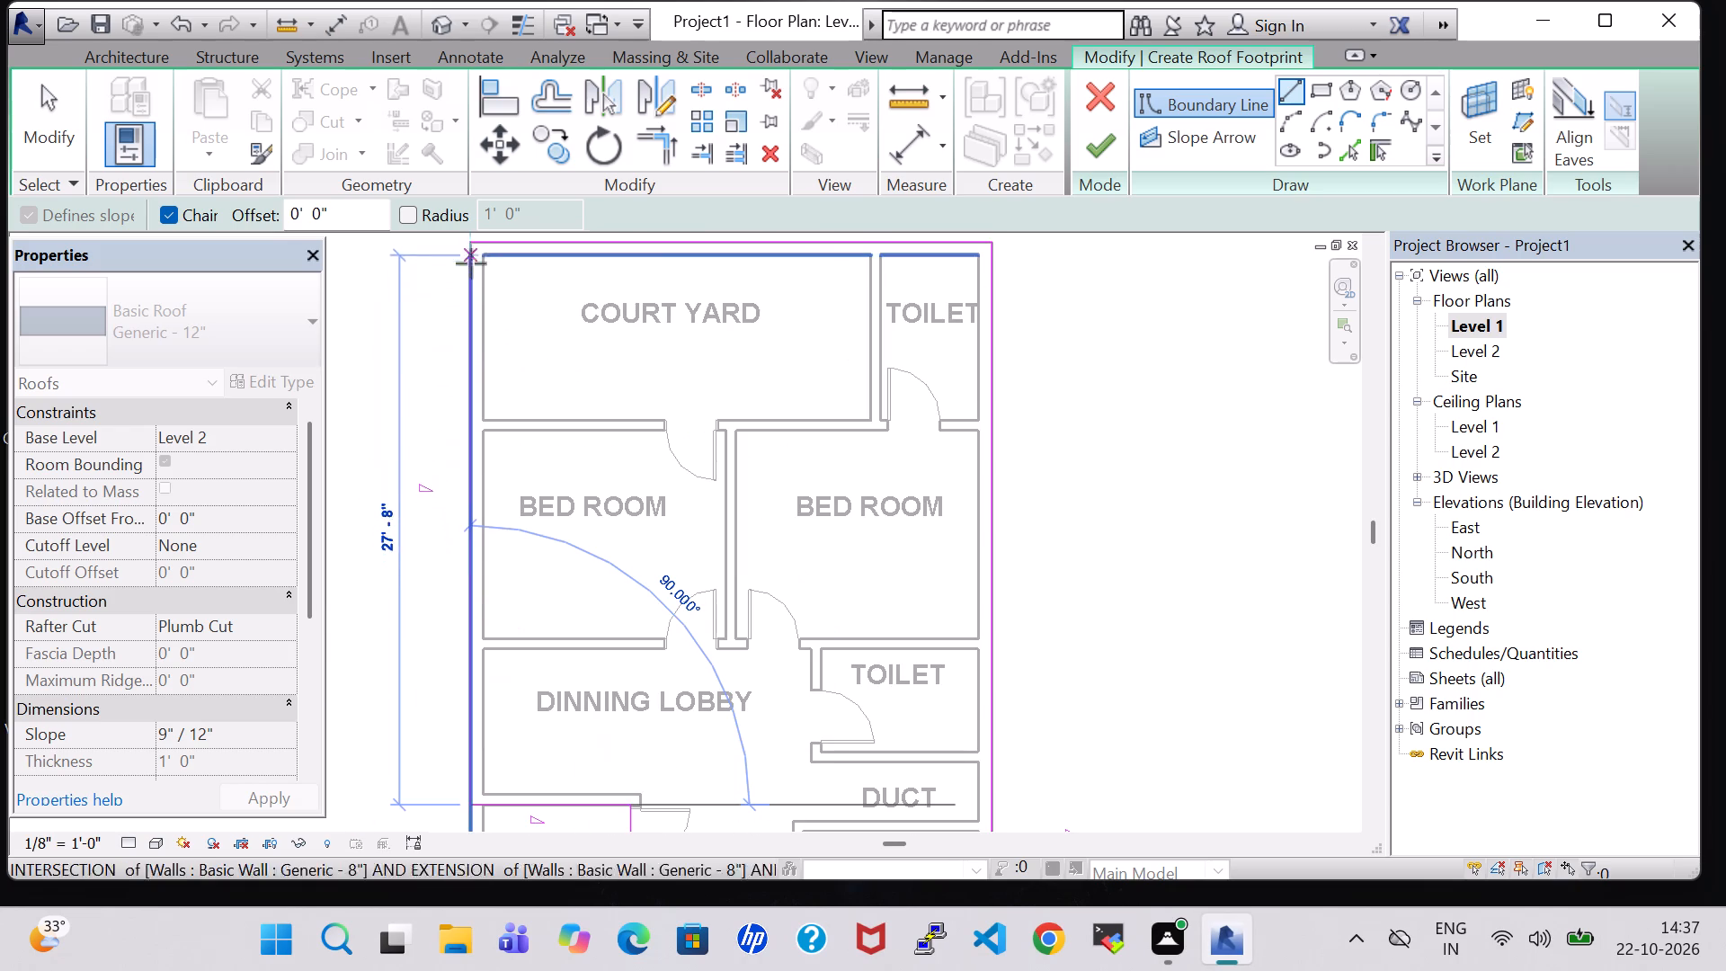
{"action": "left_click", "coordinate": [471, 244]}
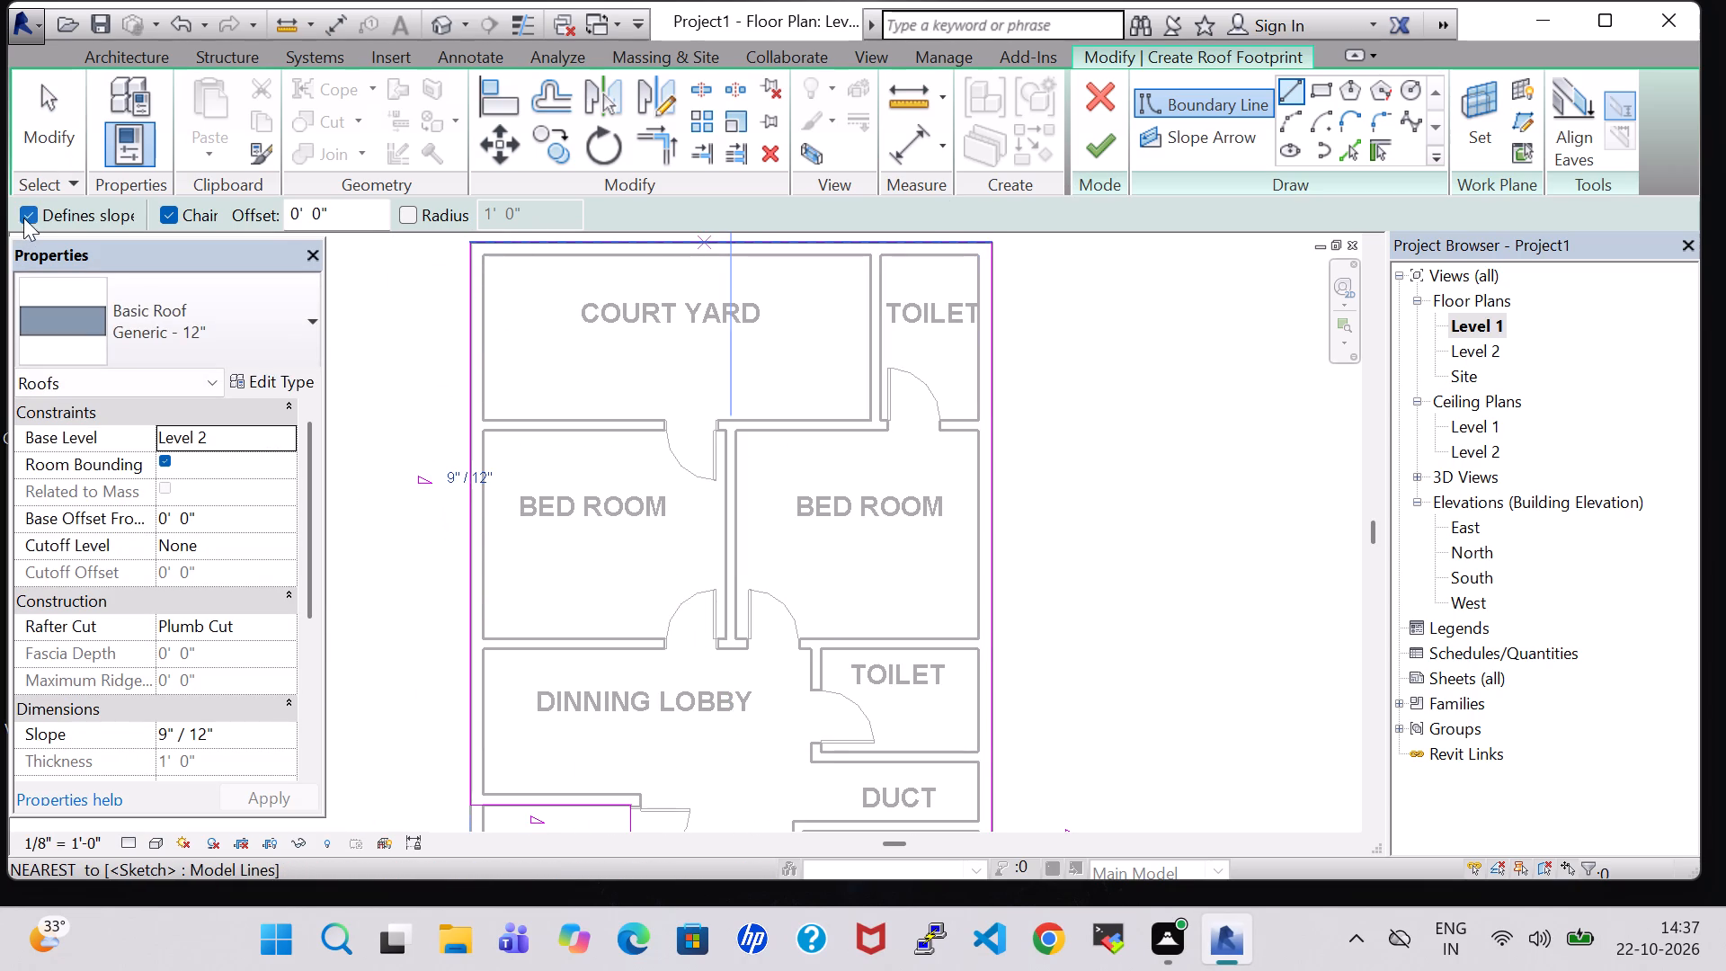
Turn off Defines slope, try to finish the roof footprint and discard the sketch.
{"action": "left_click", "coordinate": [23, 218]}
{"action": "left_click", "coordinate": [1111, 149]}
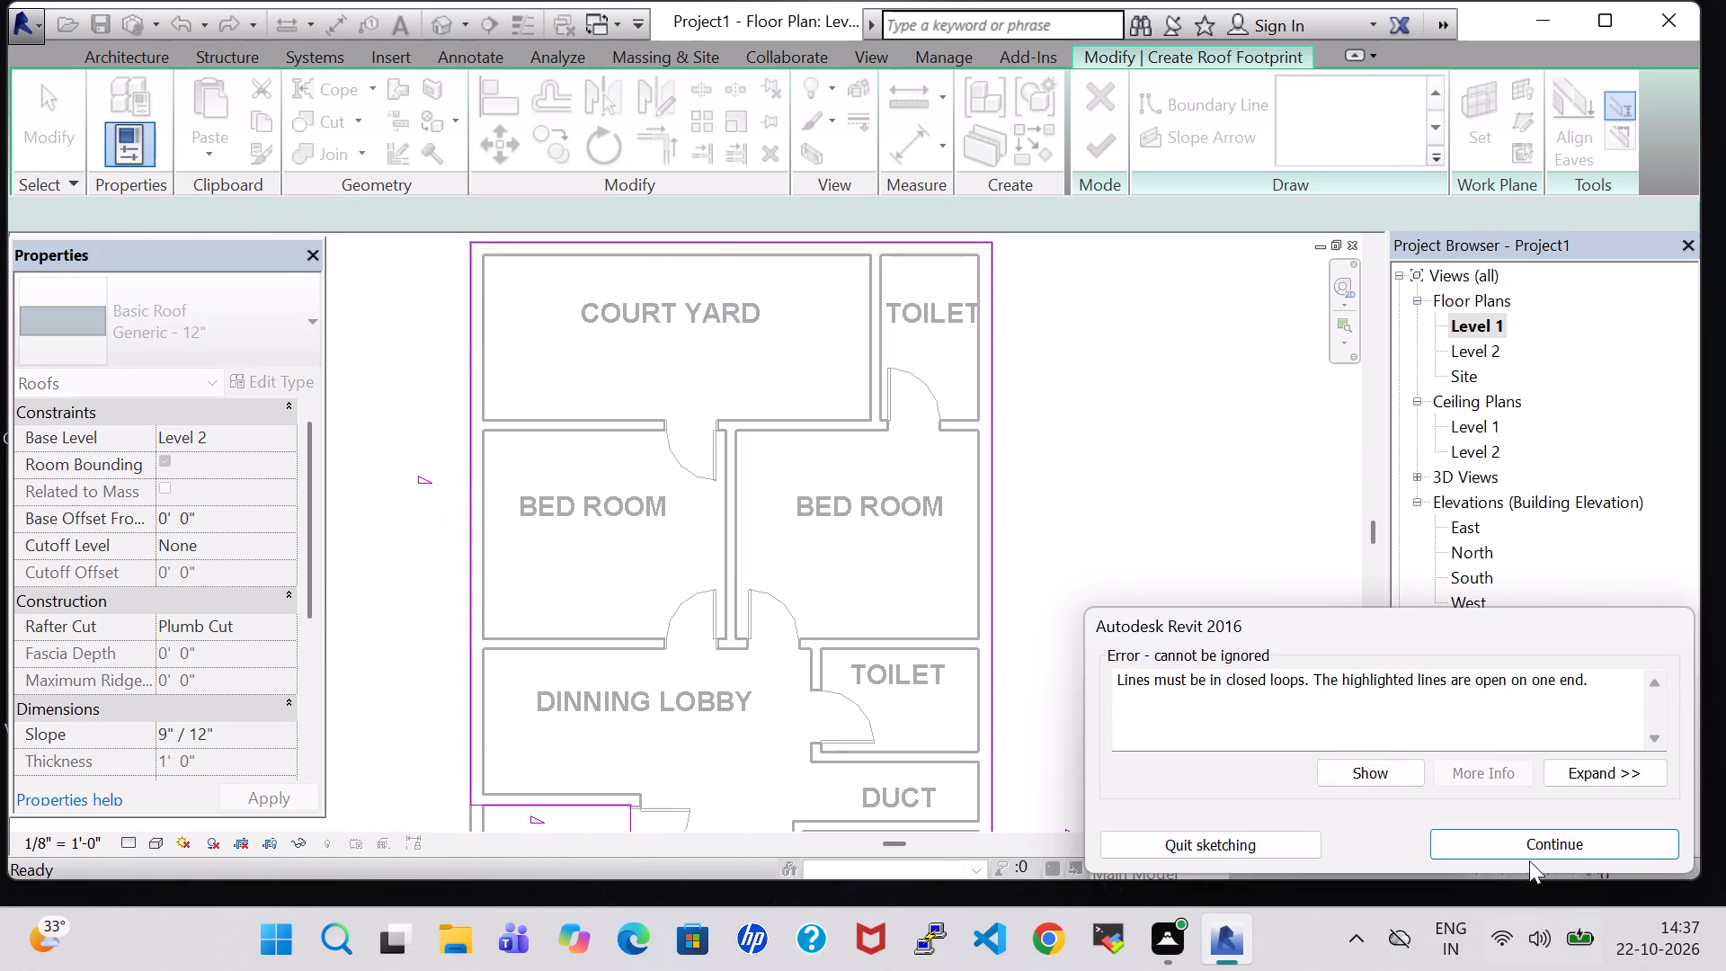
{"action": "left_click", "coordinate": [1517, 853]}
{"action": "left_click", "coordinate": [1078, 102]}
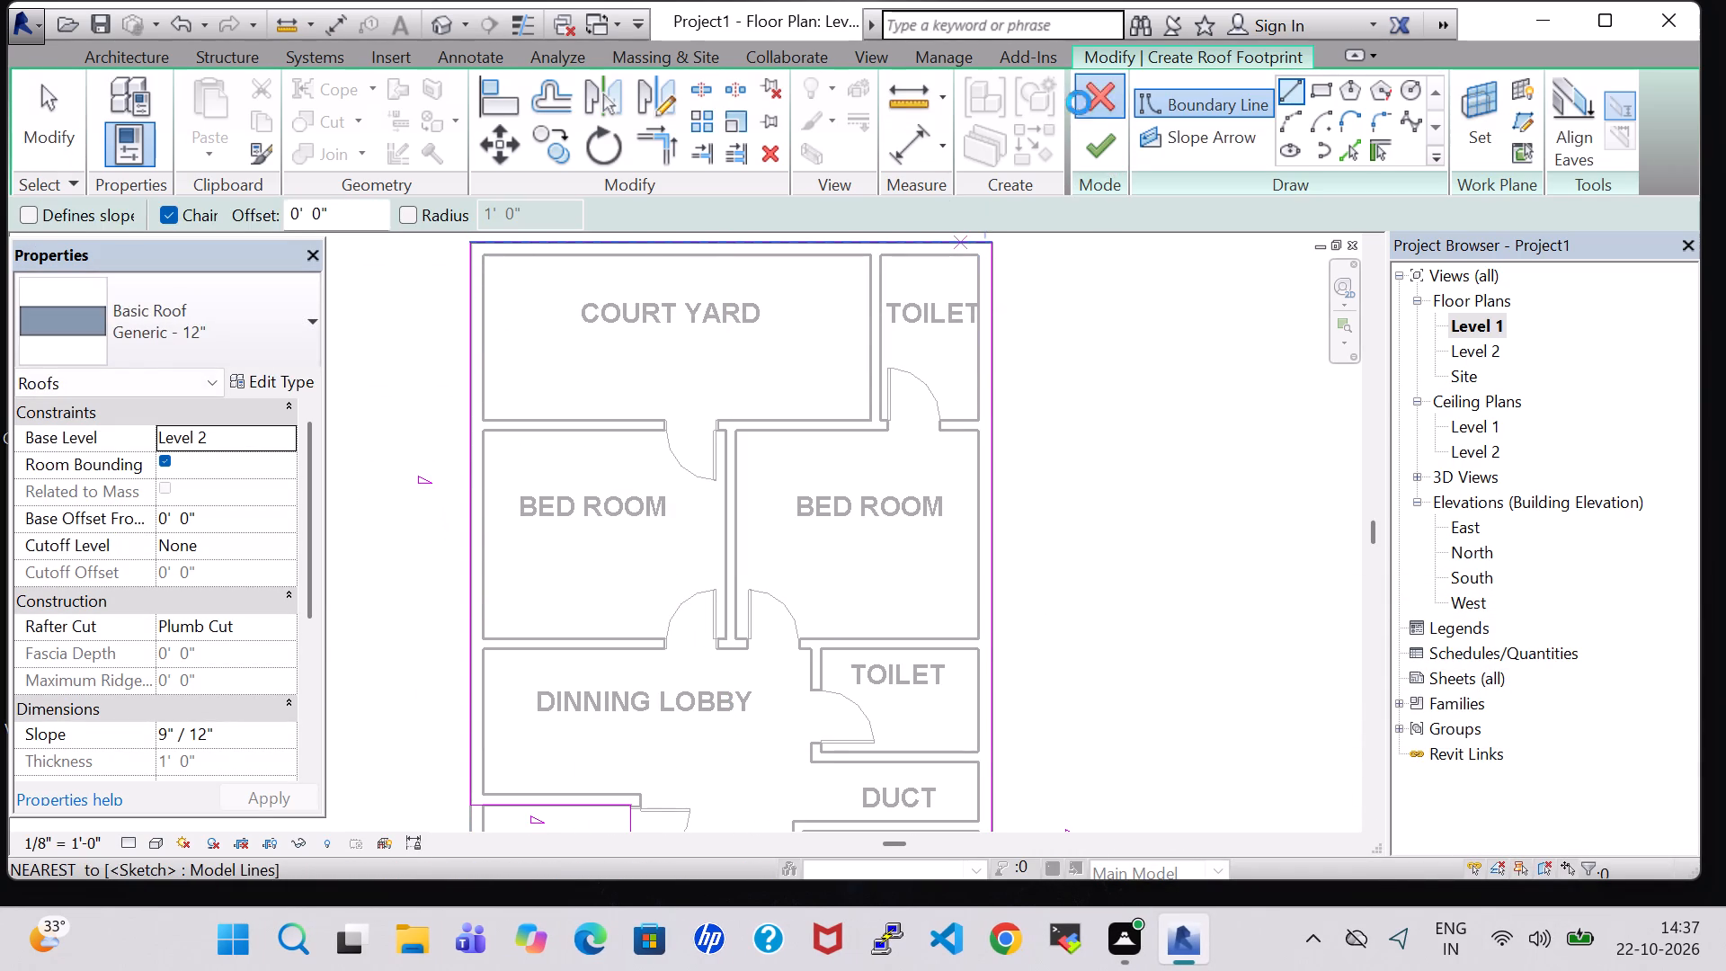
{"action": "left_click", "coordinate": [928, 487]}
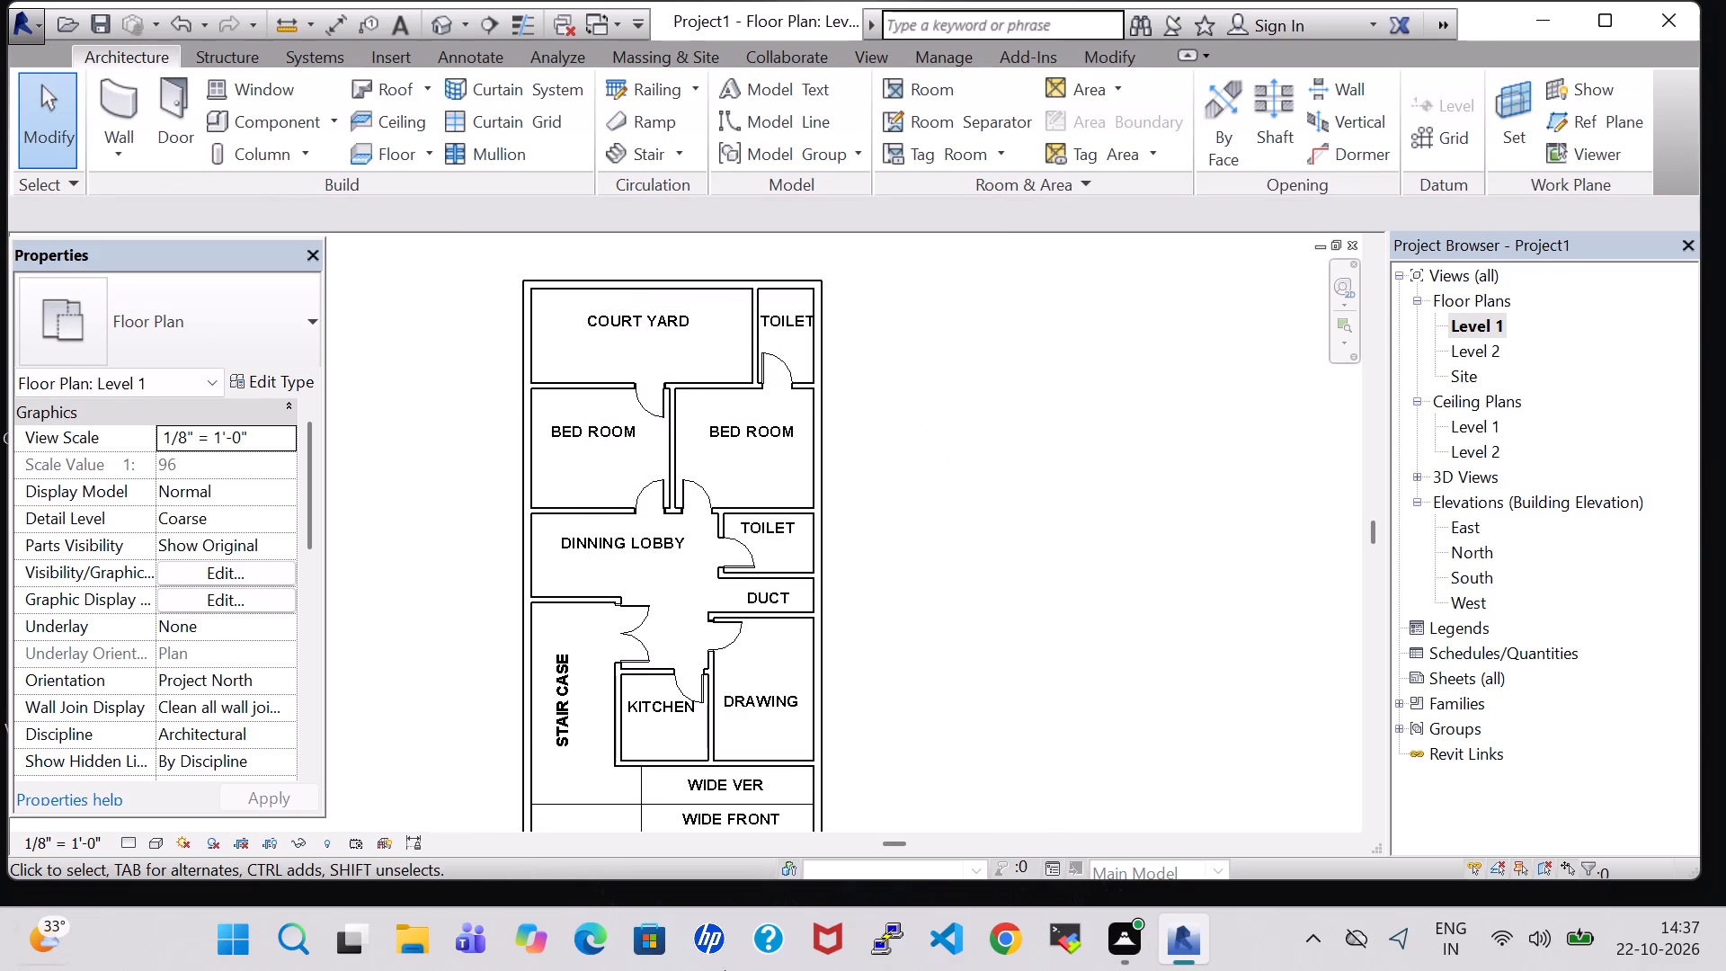
Start a footprint roof on Level 2 with Defines slope off and draw its boundary along the building's north edge.
{"action": "left_click", "coordinate": [355, 83]}
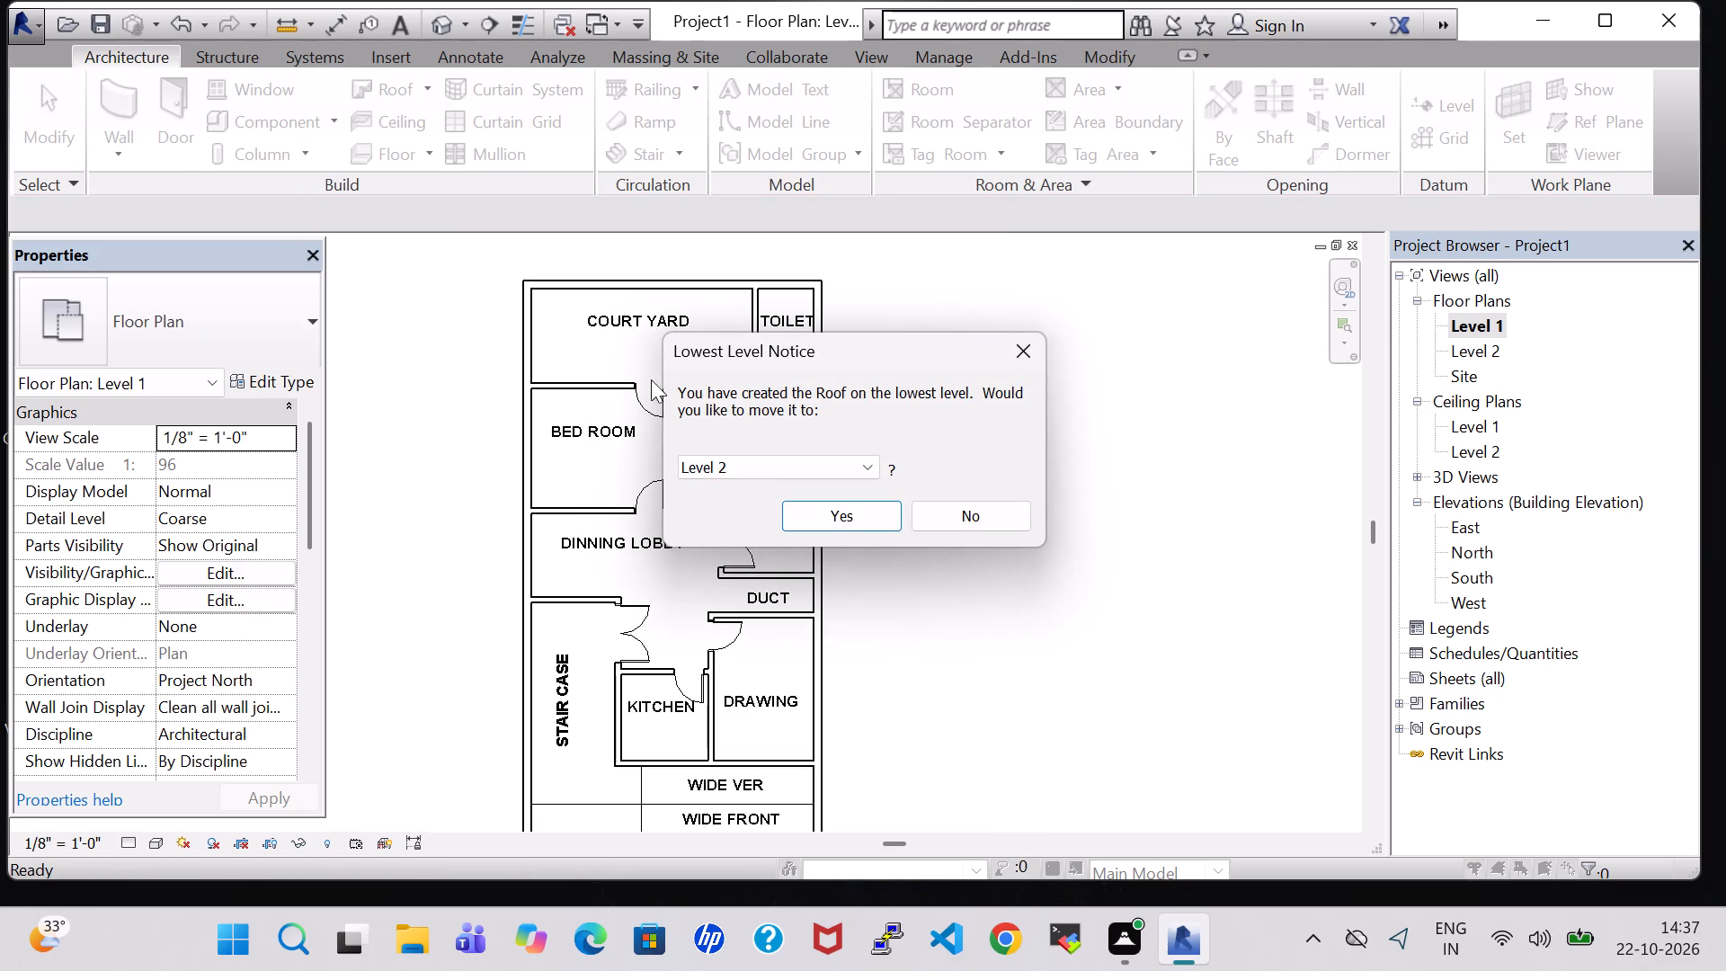
{"action": "left_click", "coordinate": [832, 508]}
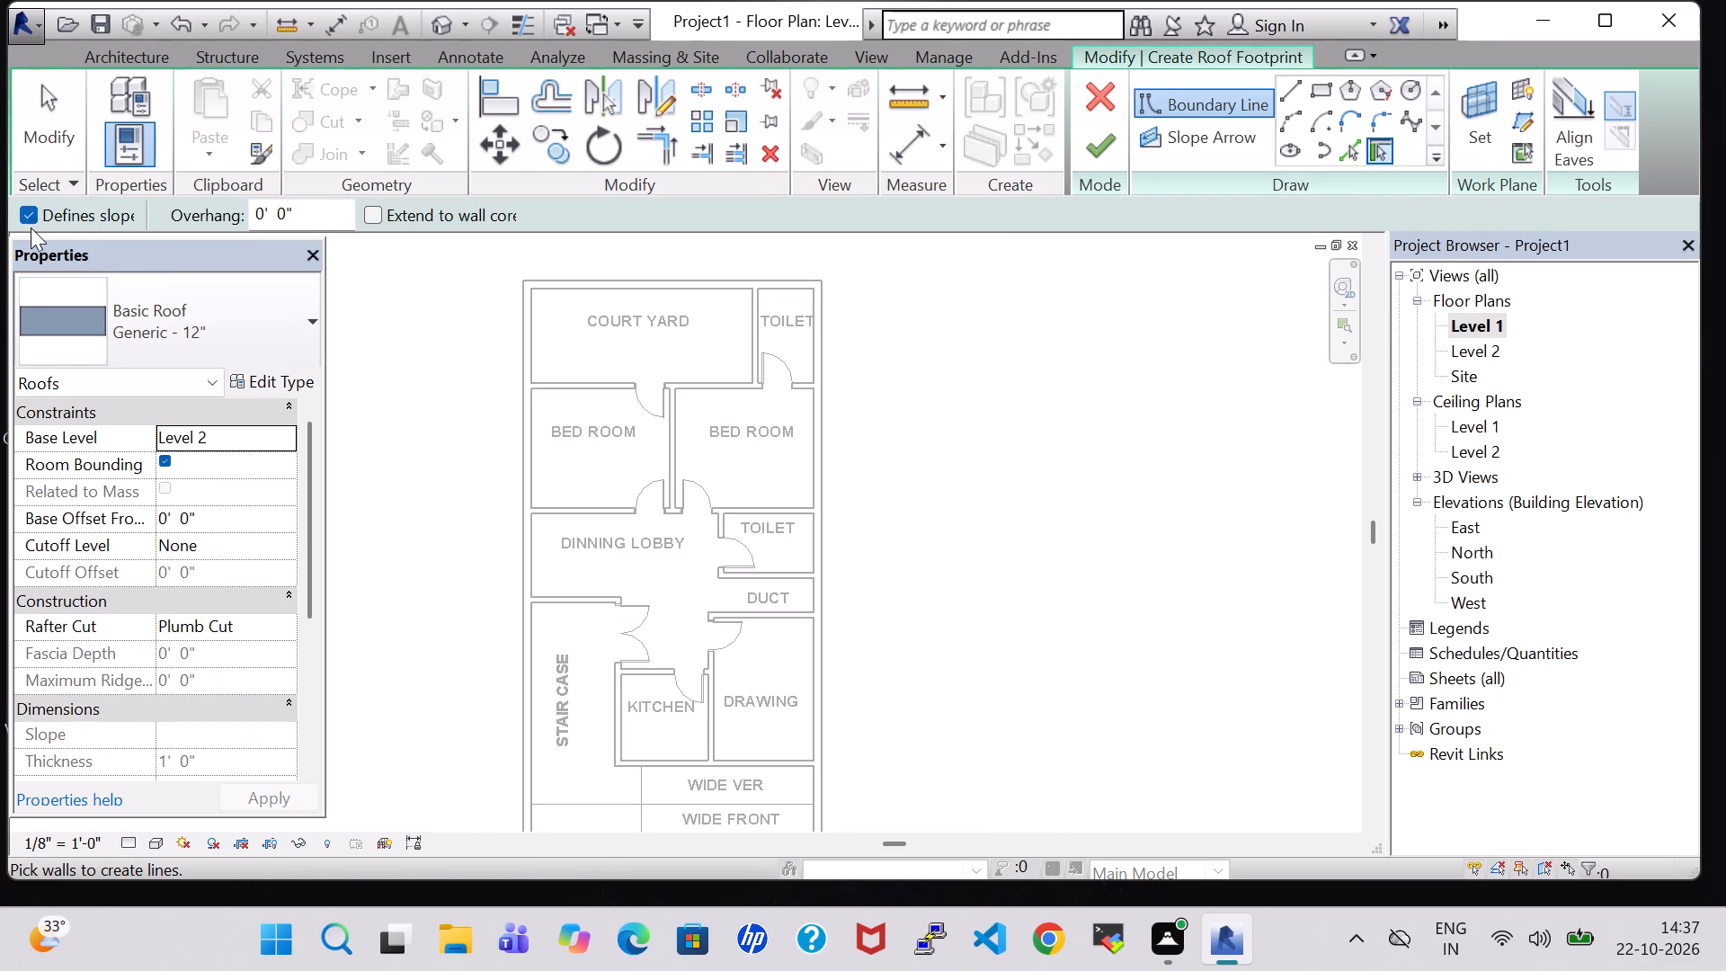
{"action": "left_click", "coordinate": [31, 211]}
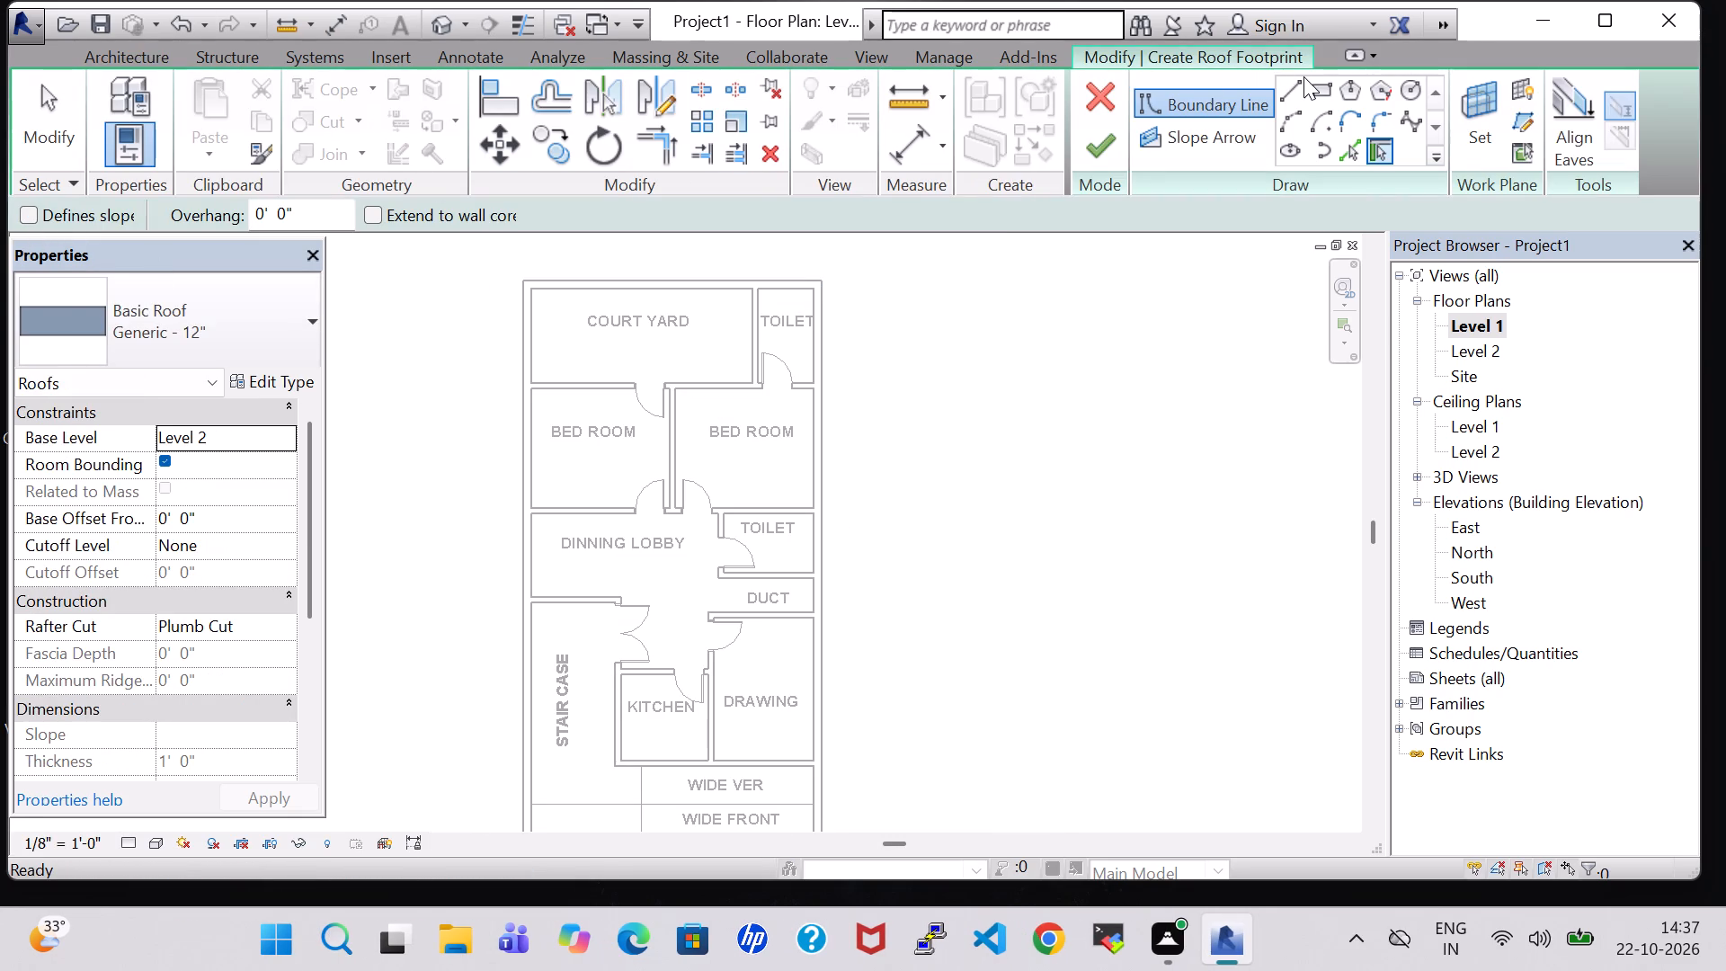
{"action": "left_click", "coordinate": [1303, 76]}
{"action": "left_click", "coordinate": [1303, 87]}
{"action": "scroll", "coordinate": [496, 288], "scroll_direction": "up", "scroll_amount": 3}
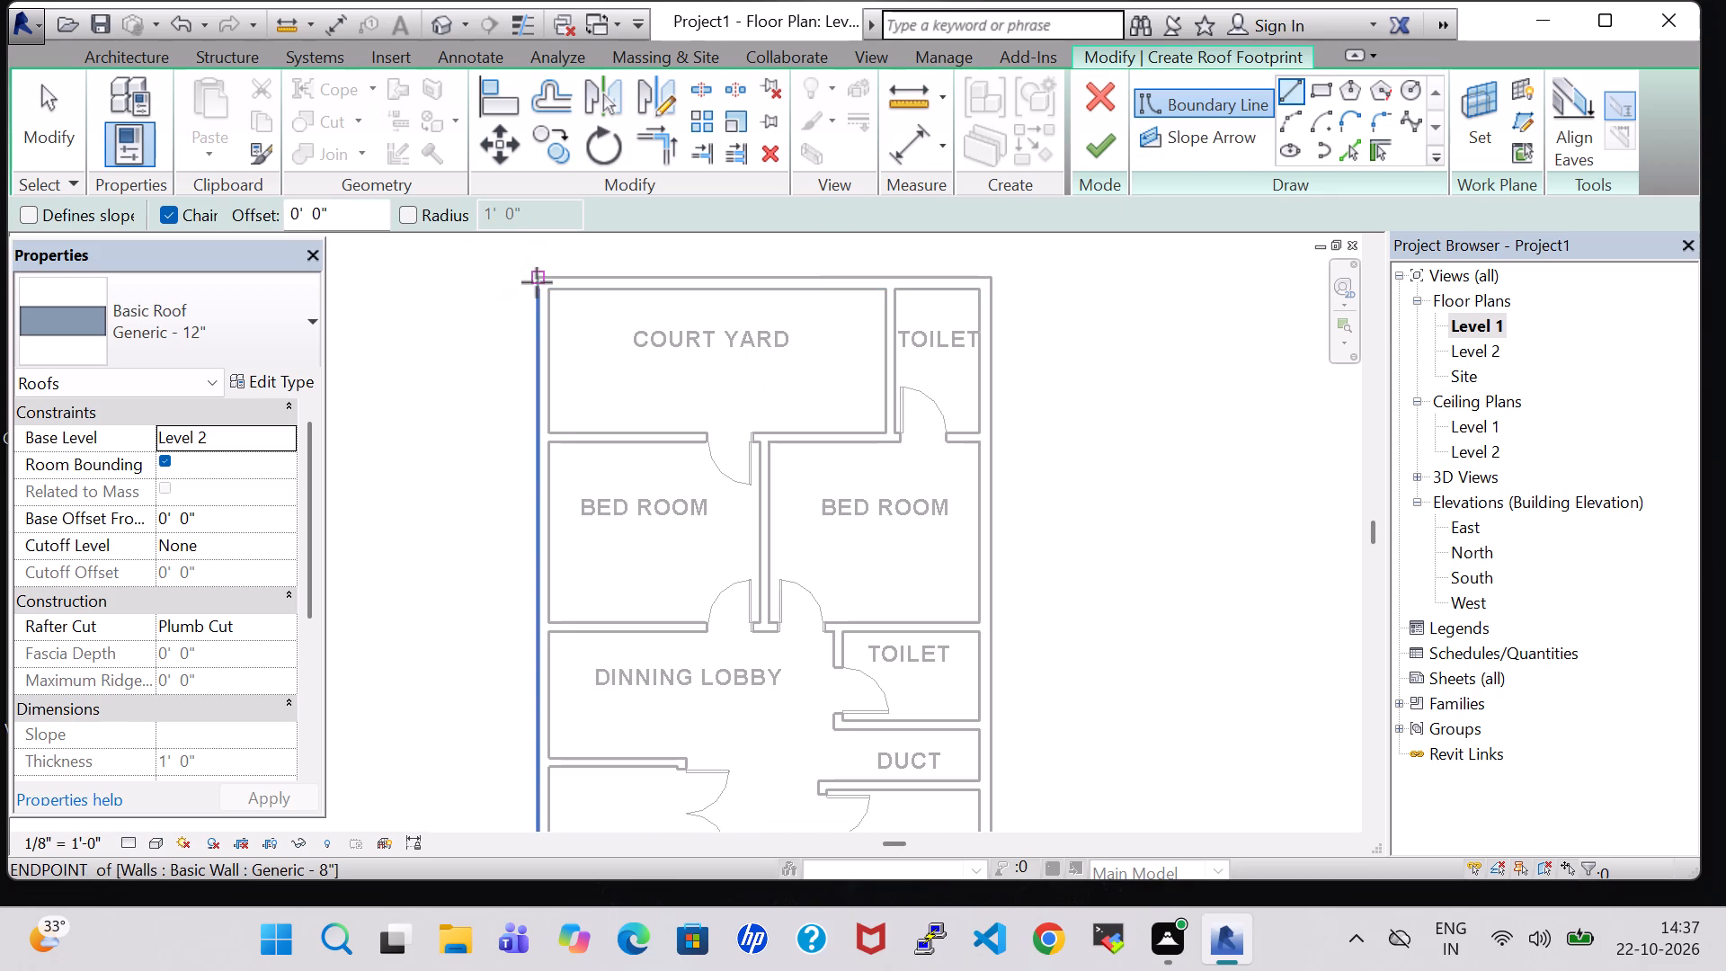
{"action": "left_click", "coordinate": [537, 278]}
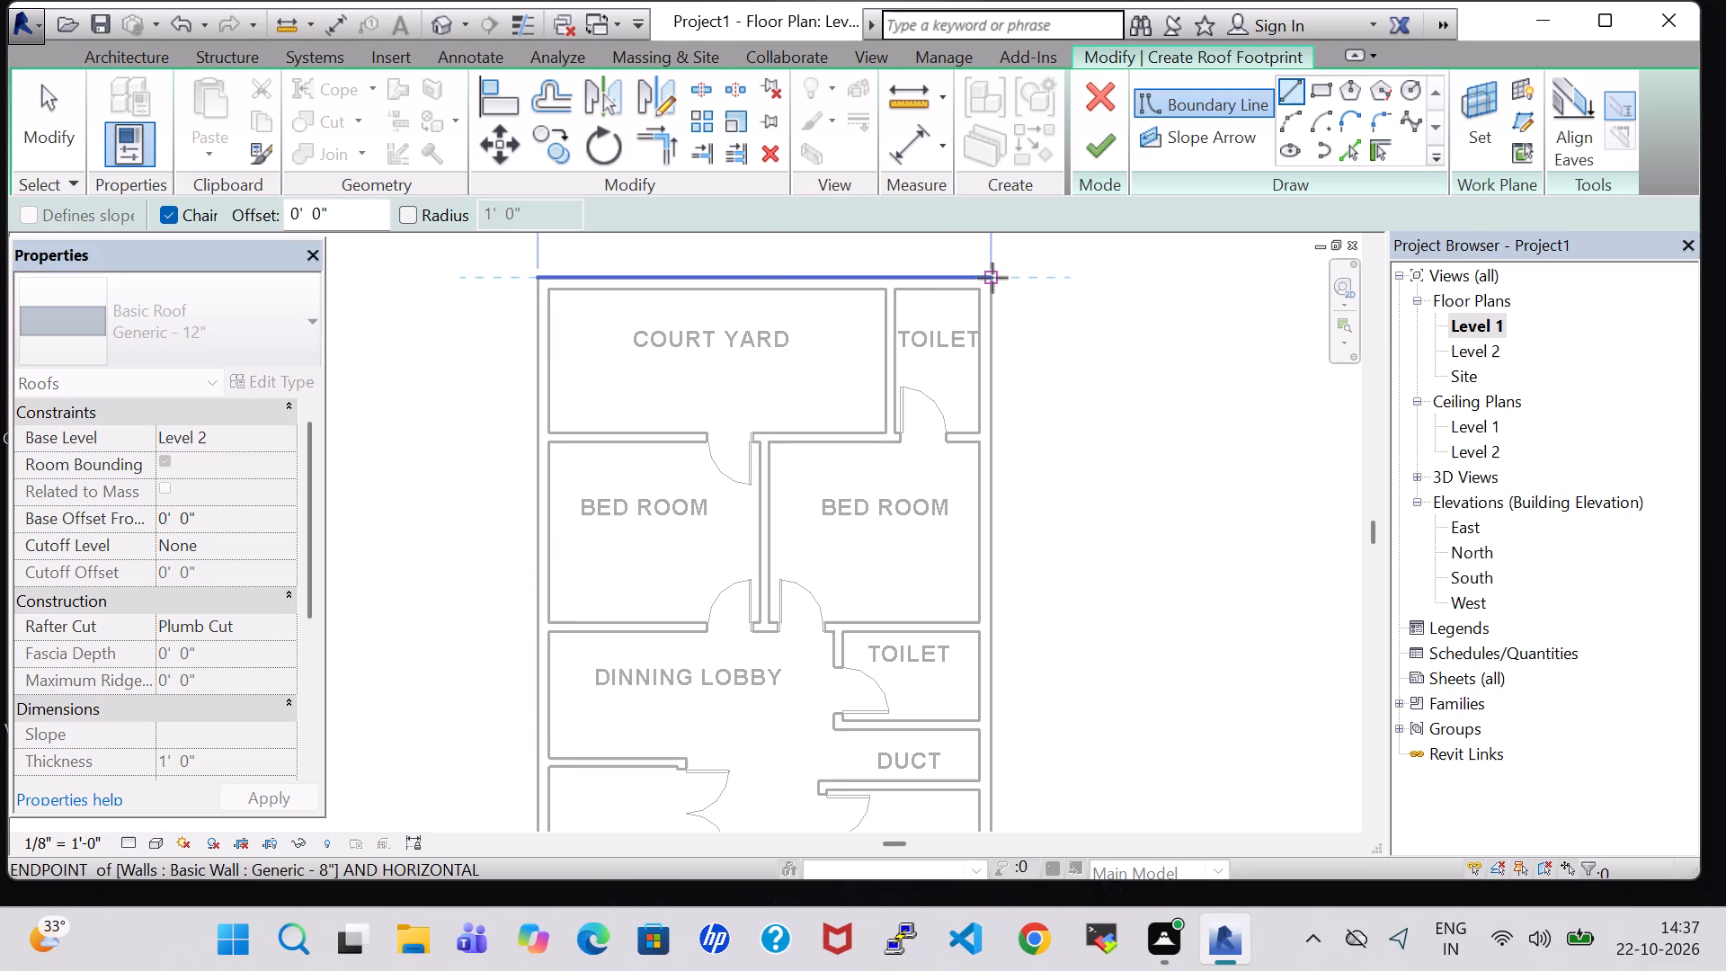
{"action": "left_click", "coordinate": [992, 278]}
Draw the flat roof's boundary down the outer east wall from the toilet corner to the front lawn corner.
{"action": "middle_click_drag", "start_coordinate": [989, 614], "coordinate": [962, 422]}
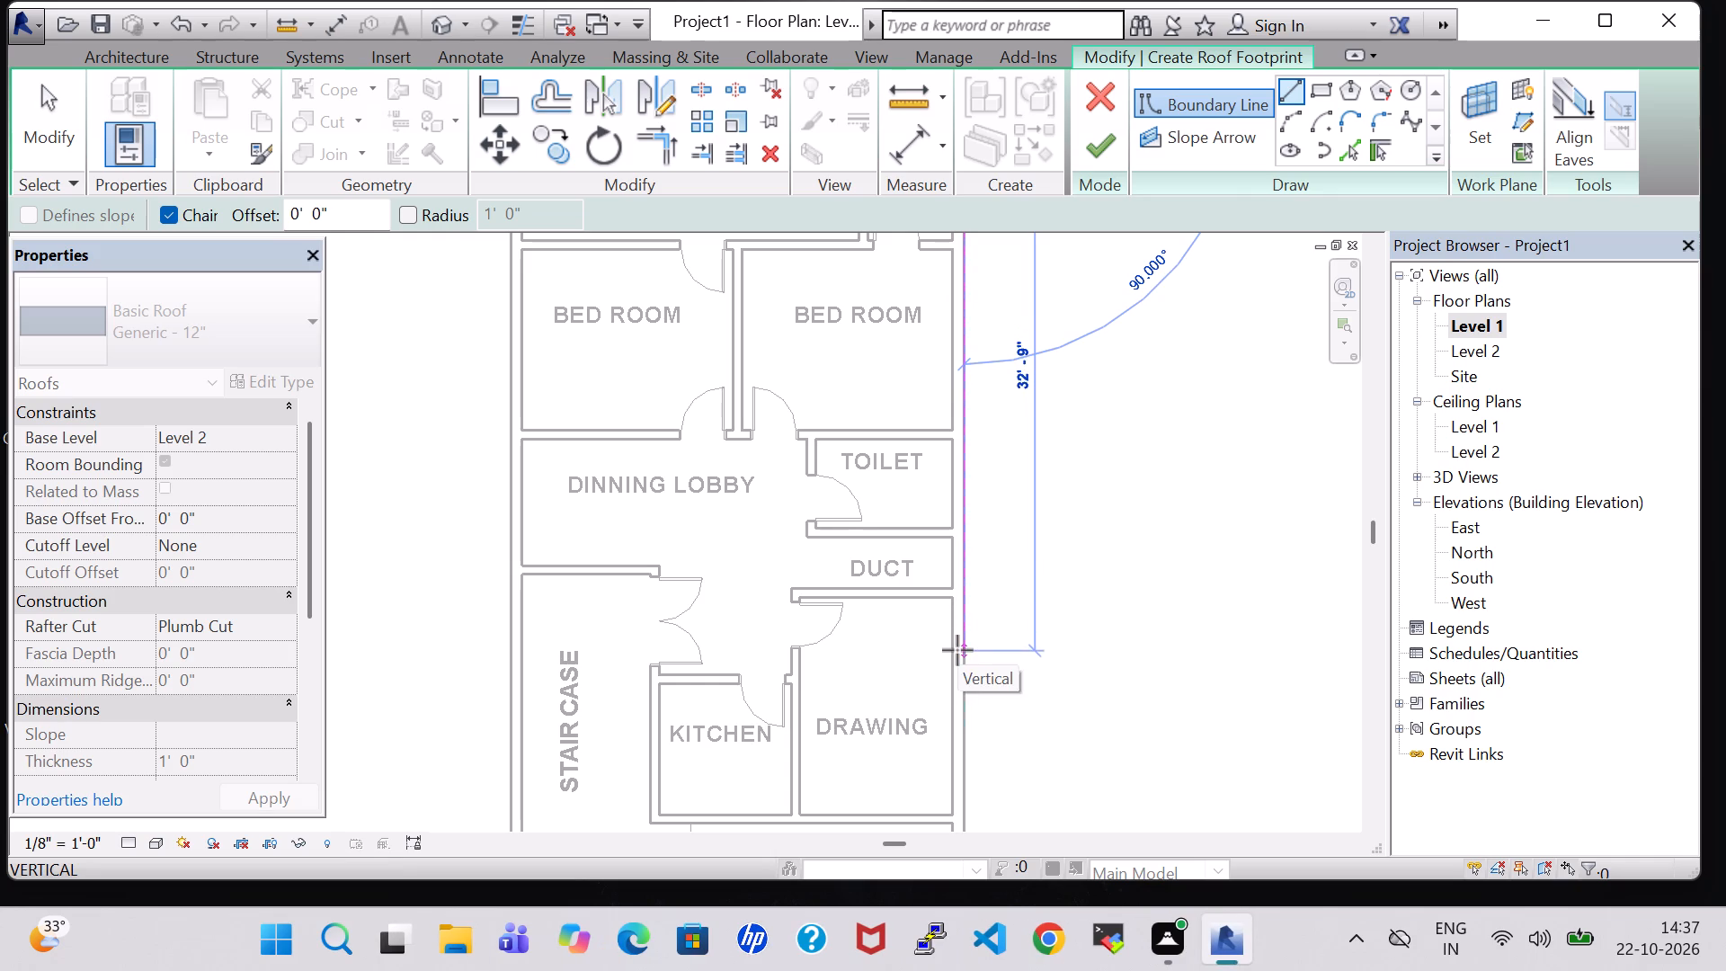
{"action": "middle_click", "coordinate": [942, 782]}
{"action": "middle_click", "coordinate": [942, 782]}
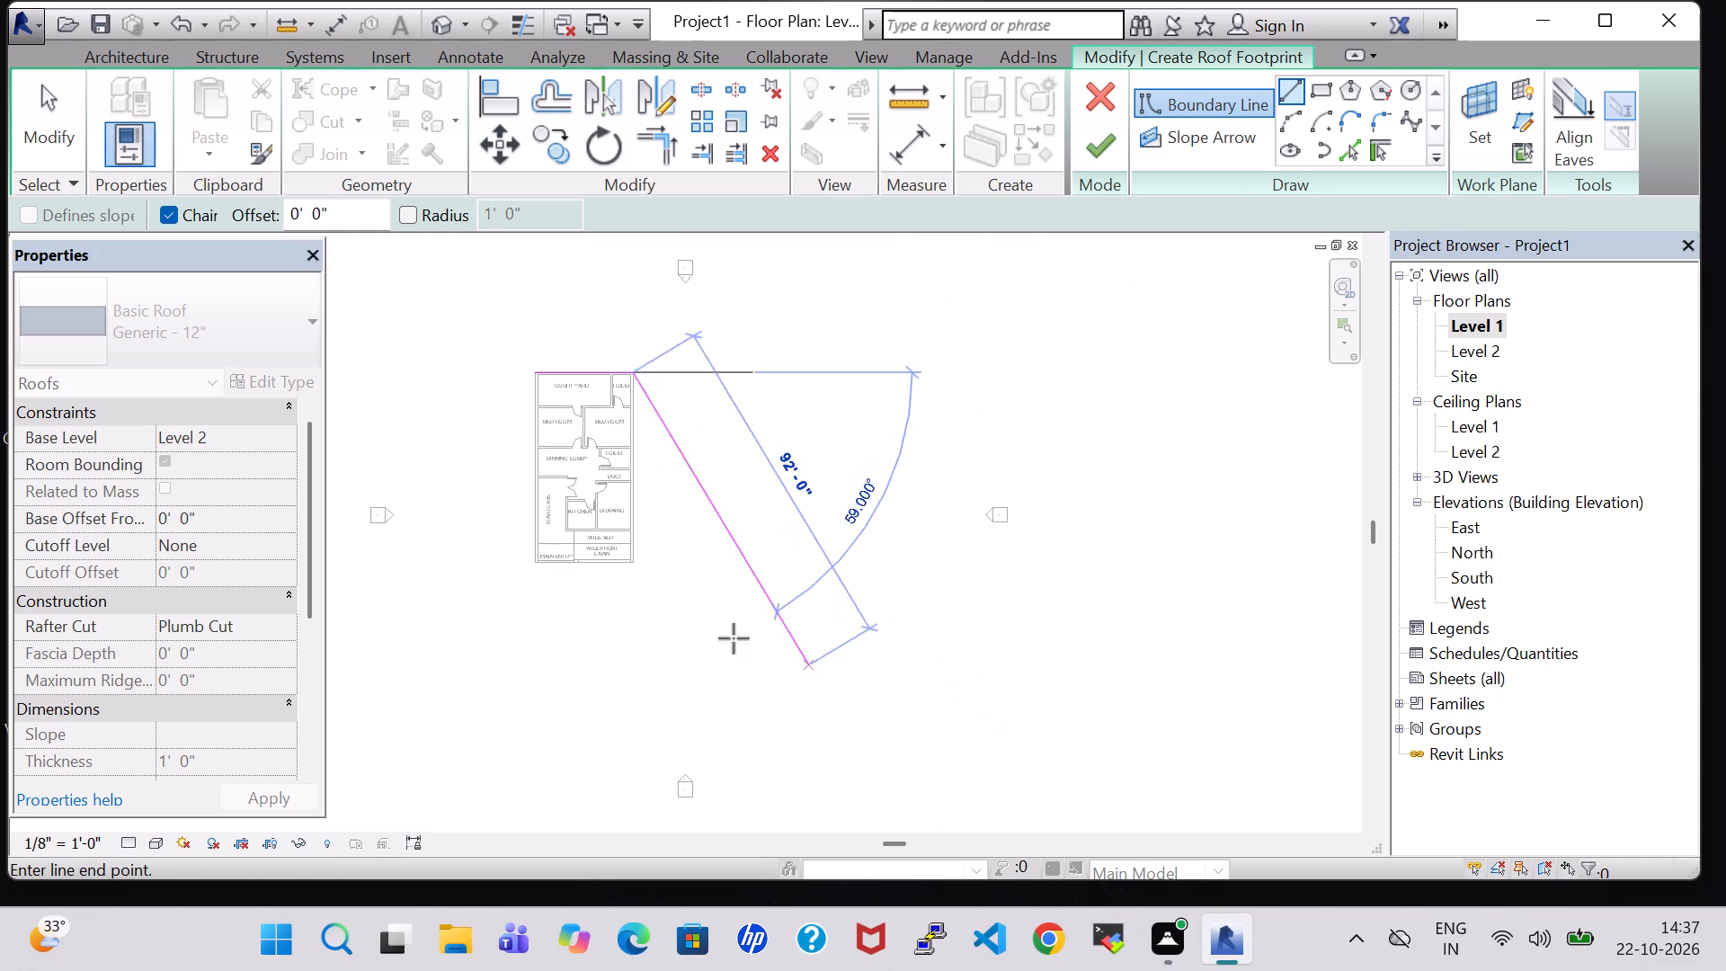
{"action": "scroll", "coordinate": [647, 583], "scroll_direction": "up", "scroll_amount": 8}
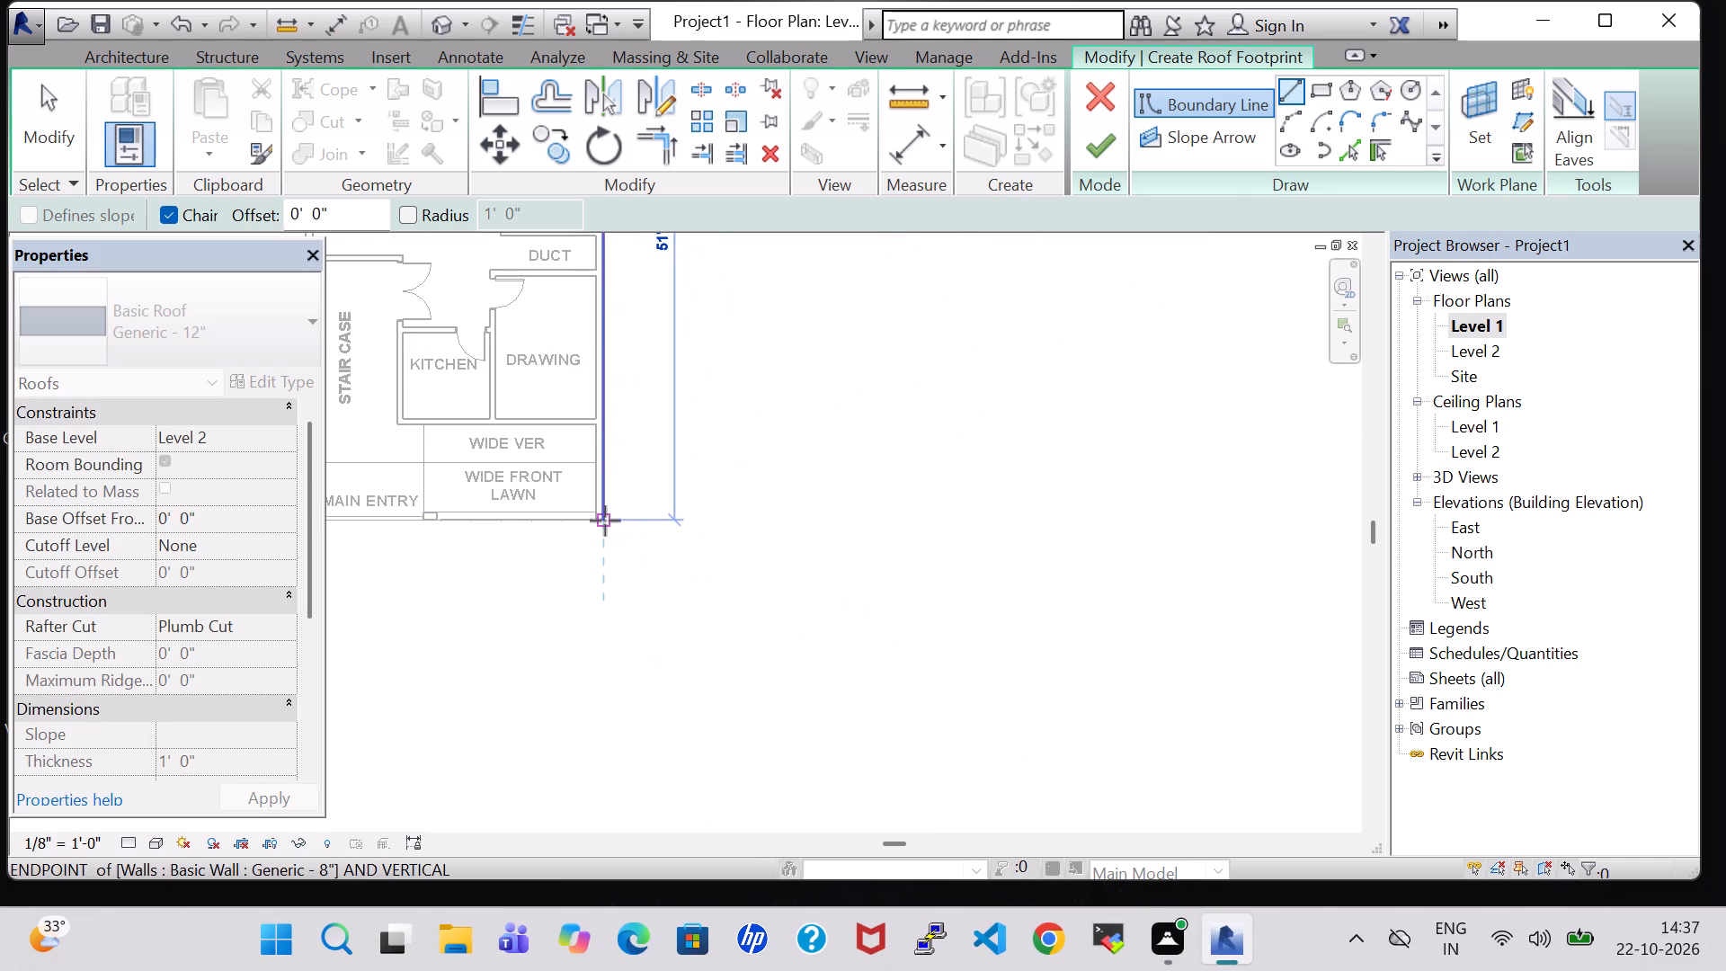
{"action": "left_click", "coordinate": [605, 521]}
Continue the roof boundary along the front edge to the west wall and about 8'-5" up that wall.
{"action": "middle_click_drag", "start_coordinate": [450, 531], "coordinate": [616, 539]}
{"action": "scroll", "coordinate": [616, 539], "scroll_direction": "up", "scroll_amount": 1}
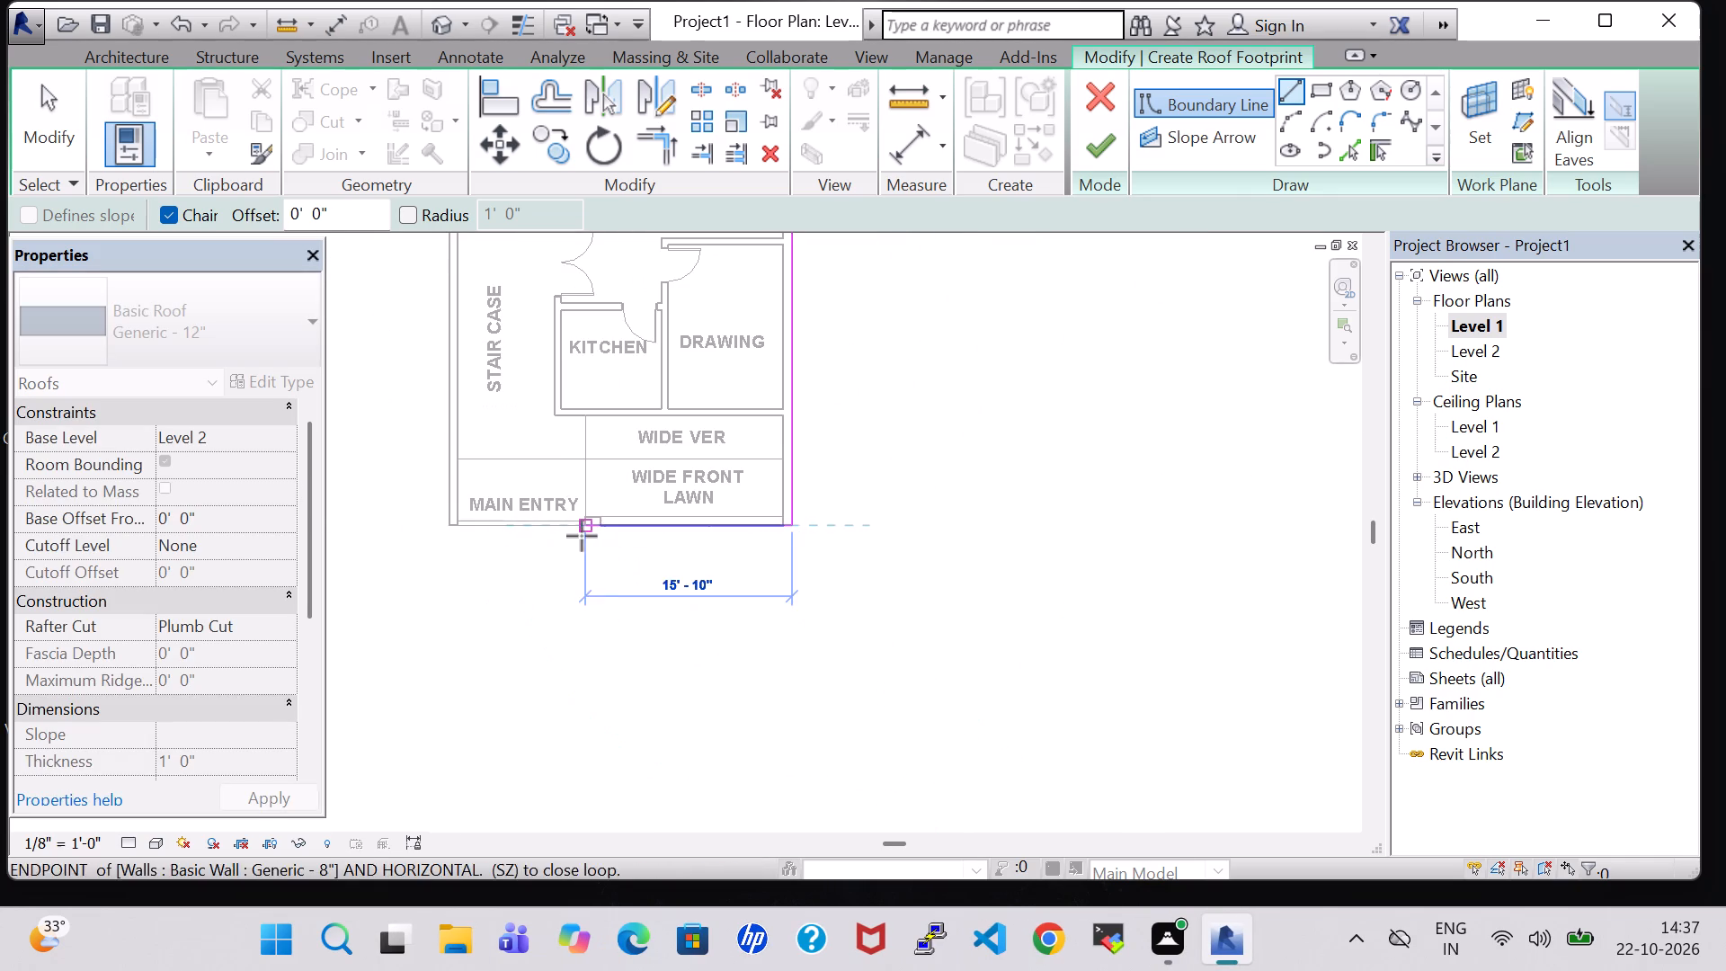
{"action": "left_click", "coordinate": [443, 523]}
{"action": "left_click", "coordinate": [450, 420]}
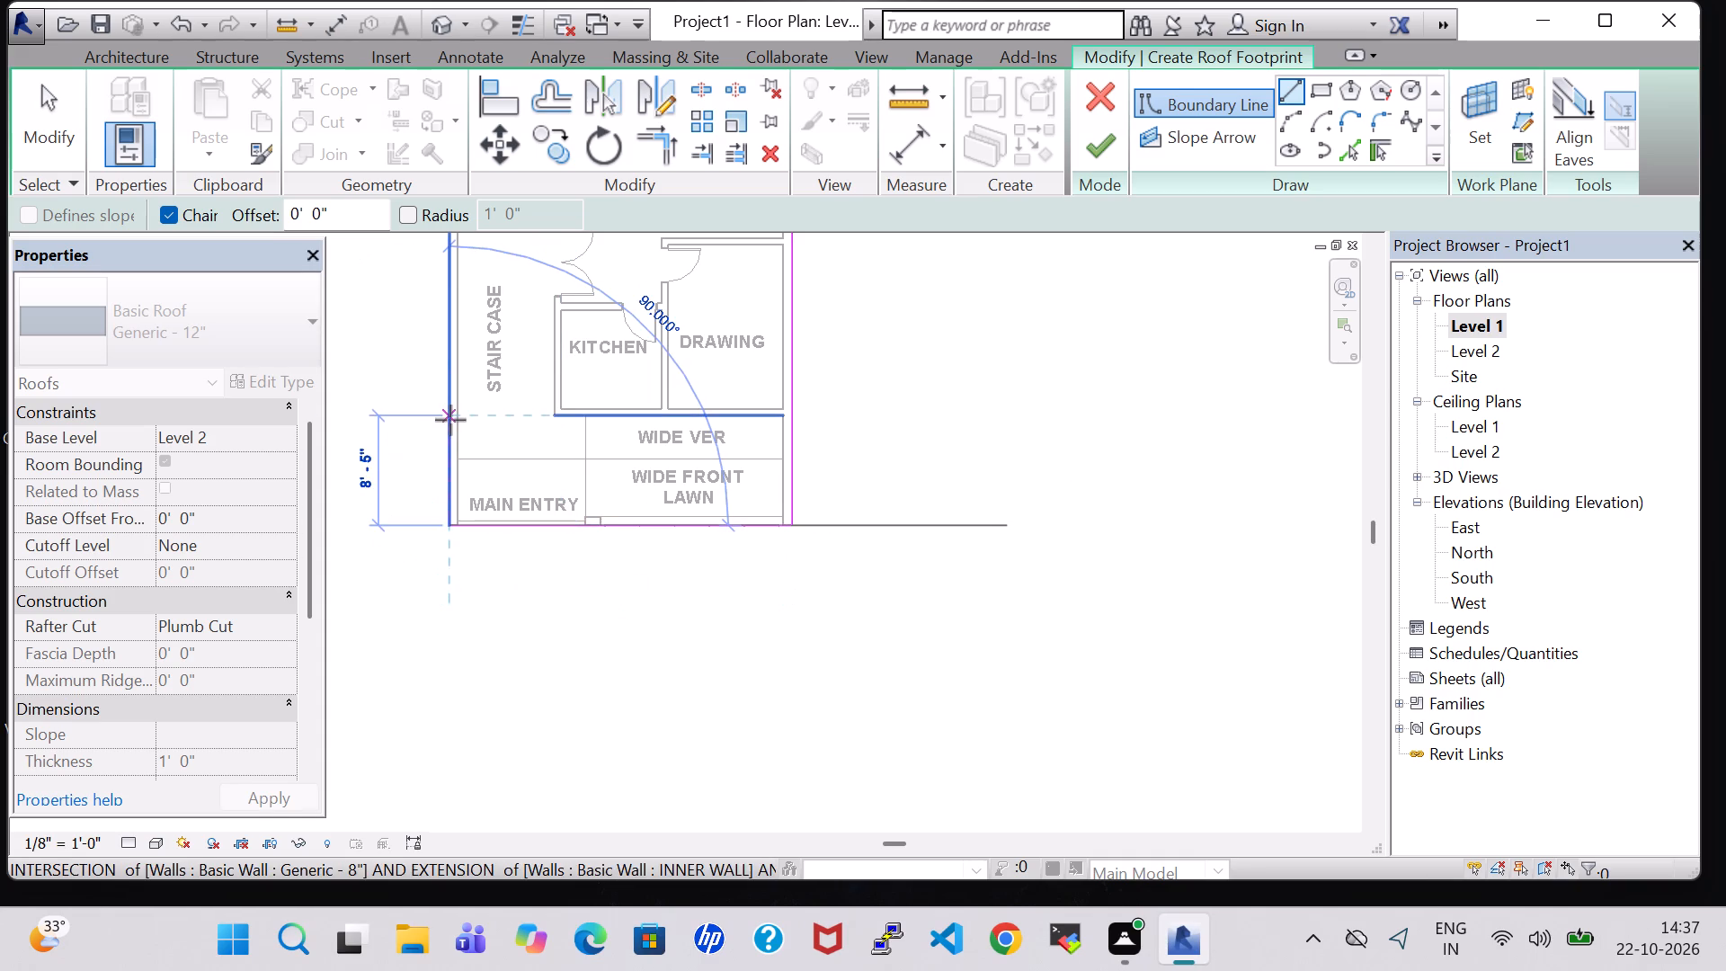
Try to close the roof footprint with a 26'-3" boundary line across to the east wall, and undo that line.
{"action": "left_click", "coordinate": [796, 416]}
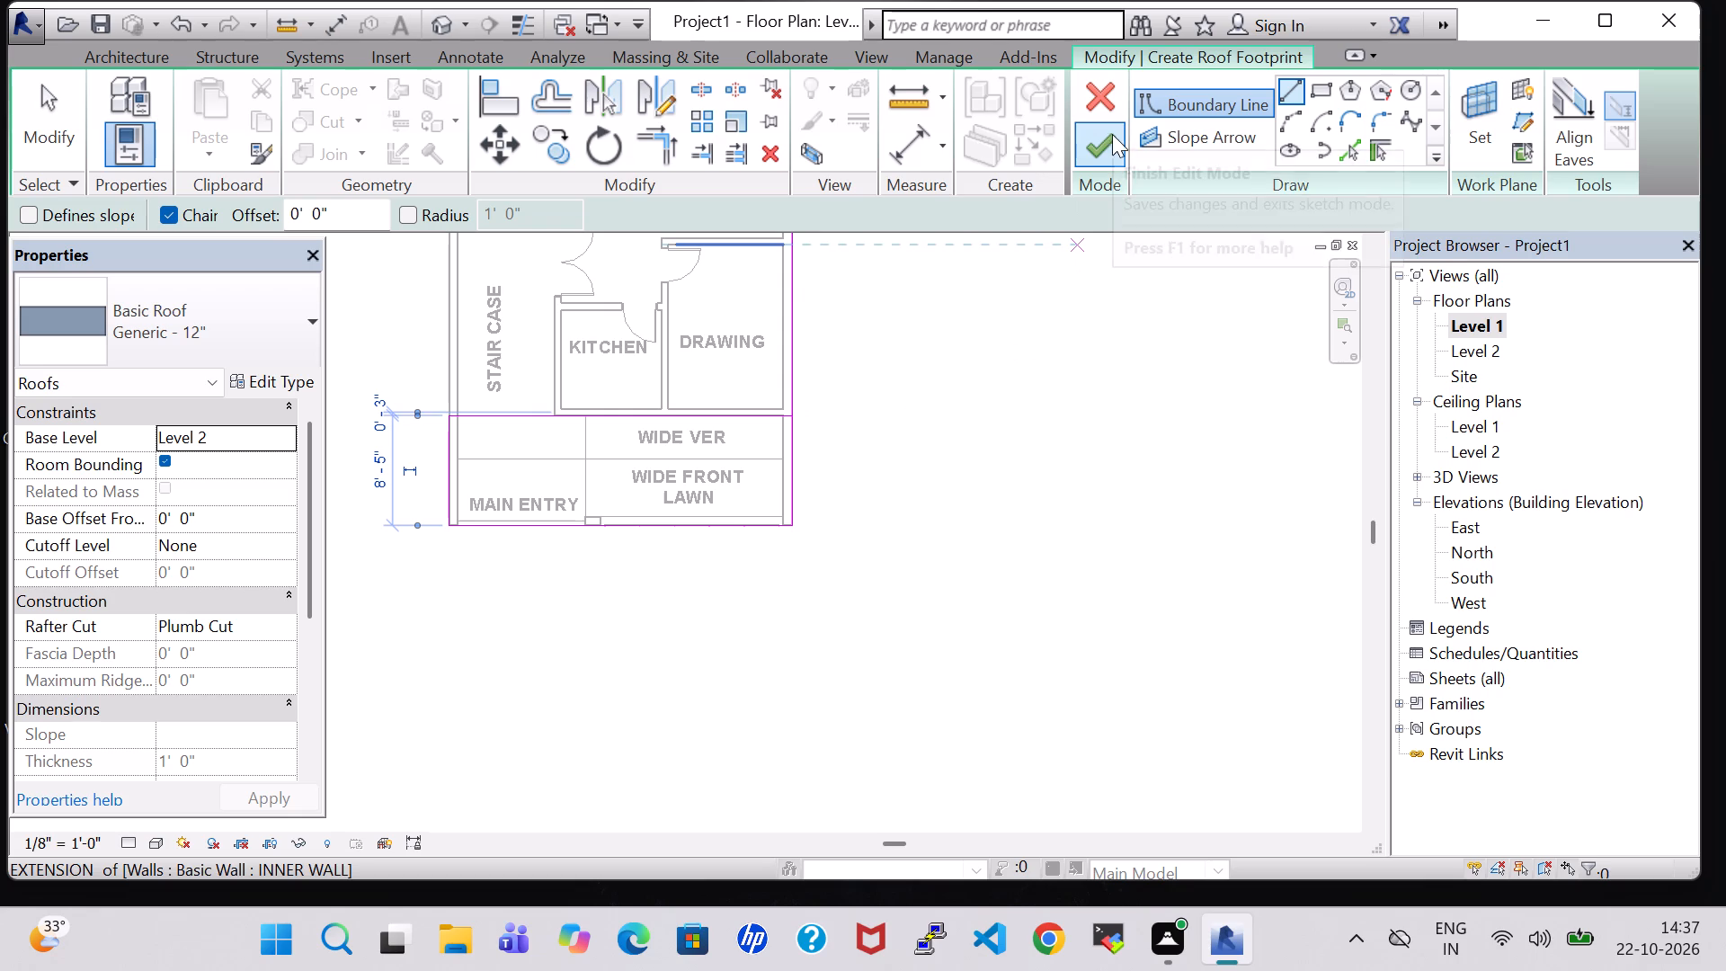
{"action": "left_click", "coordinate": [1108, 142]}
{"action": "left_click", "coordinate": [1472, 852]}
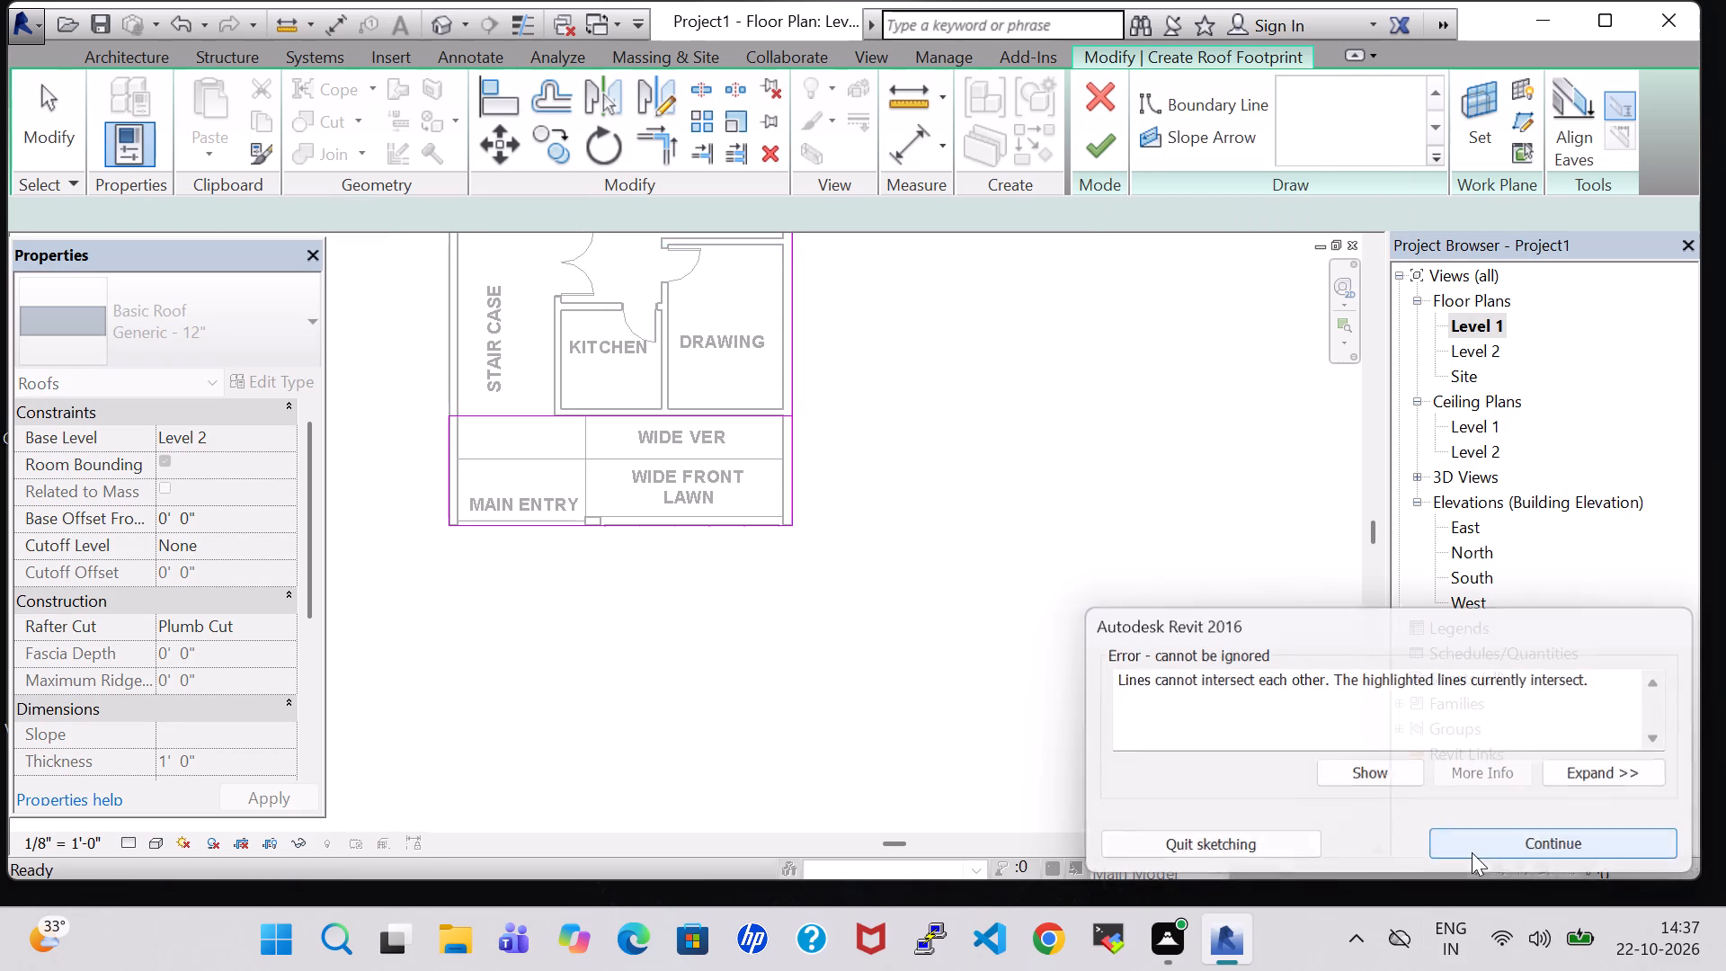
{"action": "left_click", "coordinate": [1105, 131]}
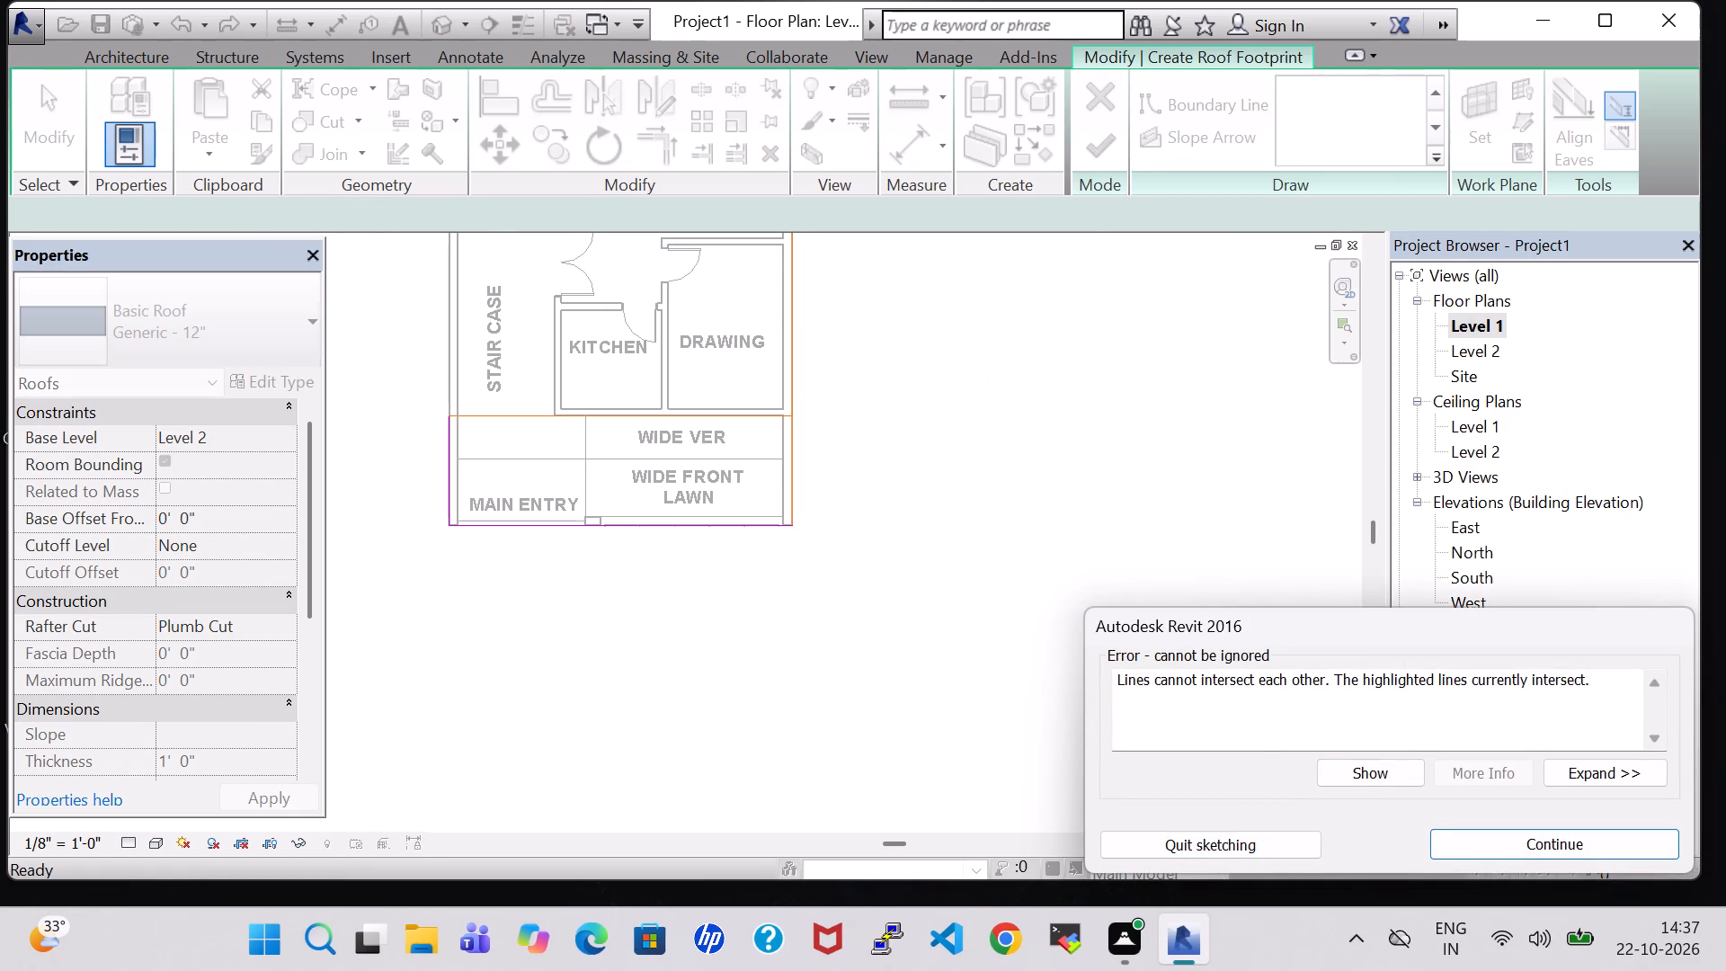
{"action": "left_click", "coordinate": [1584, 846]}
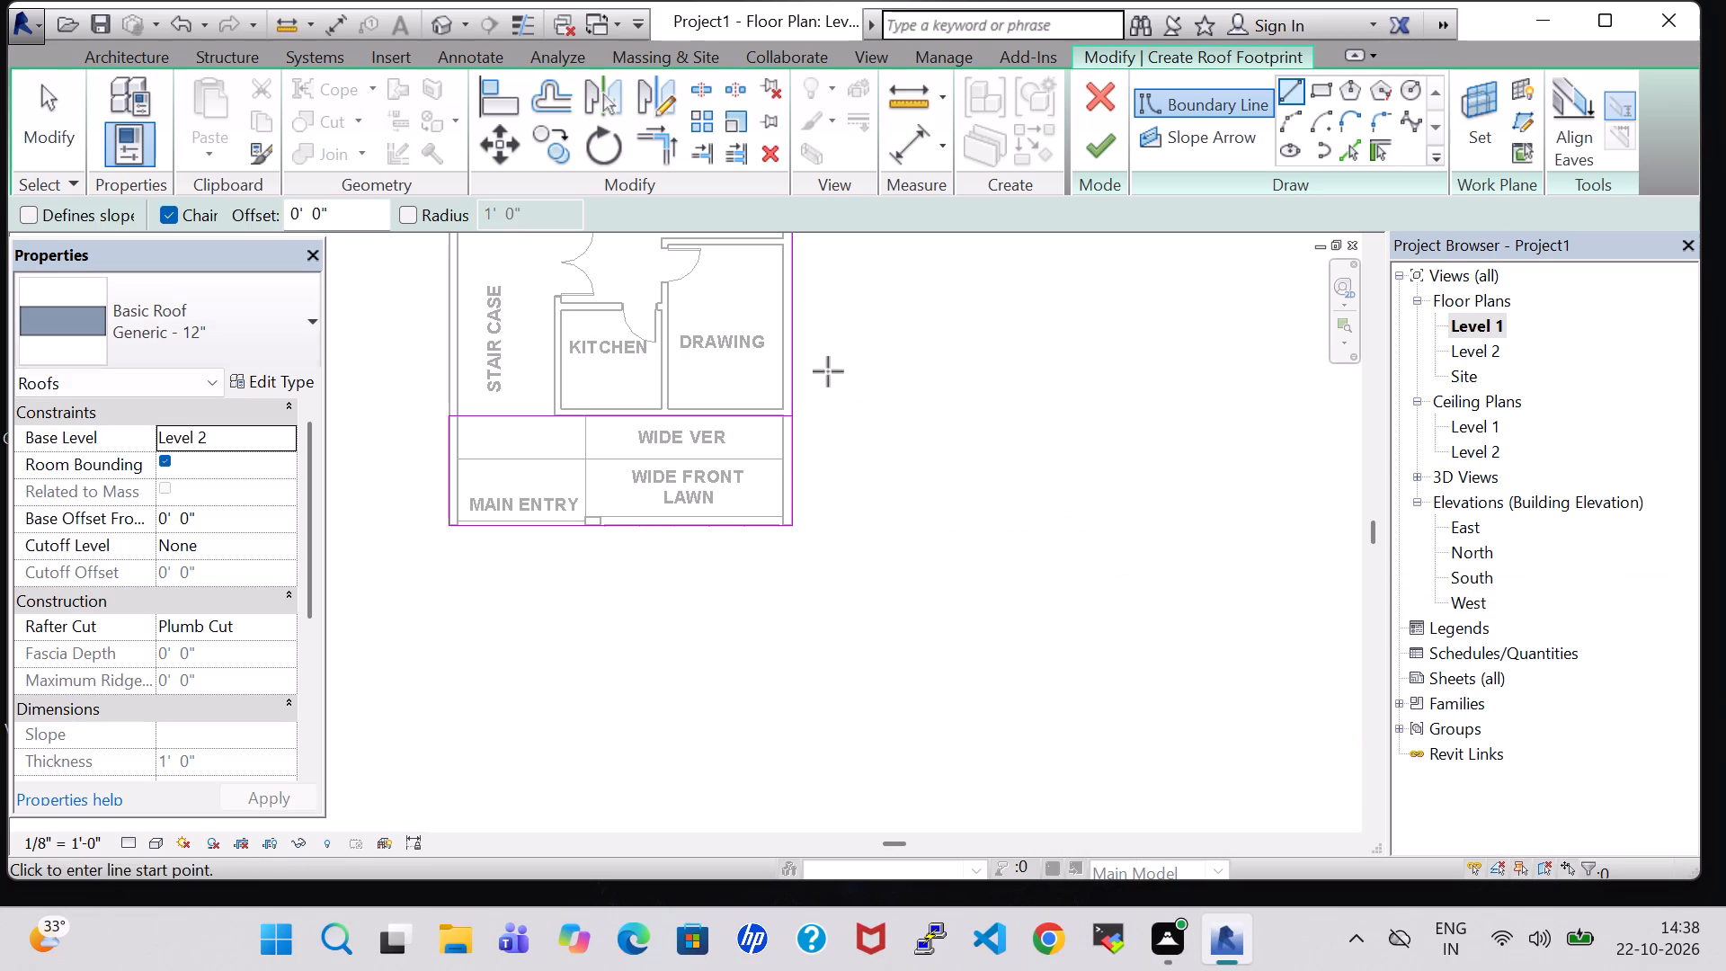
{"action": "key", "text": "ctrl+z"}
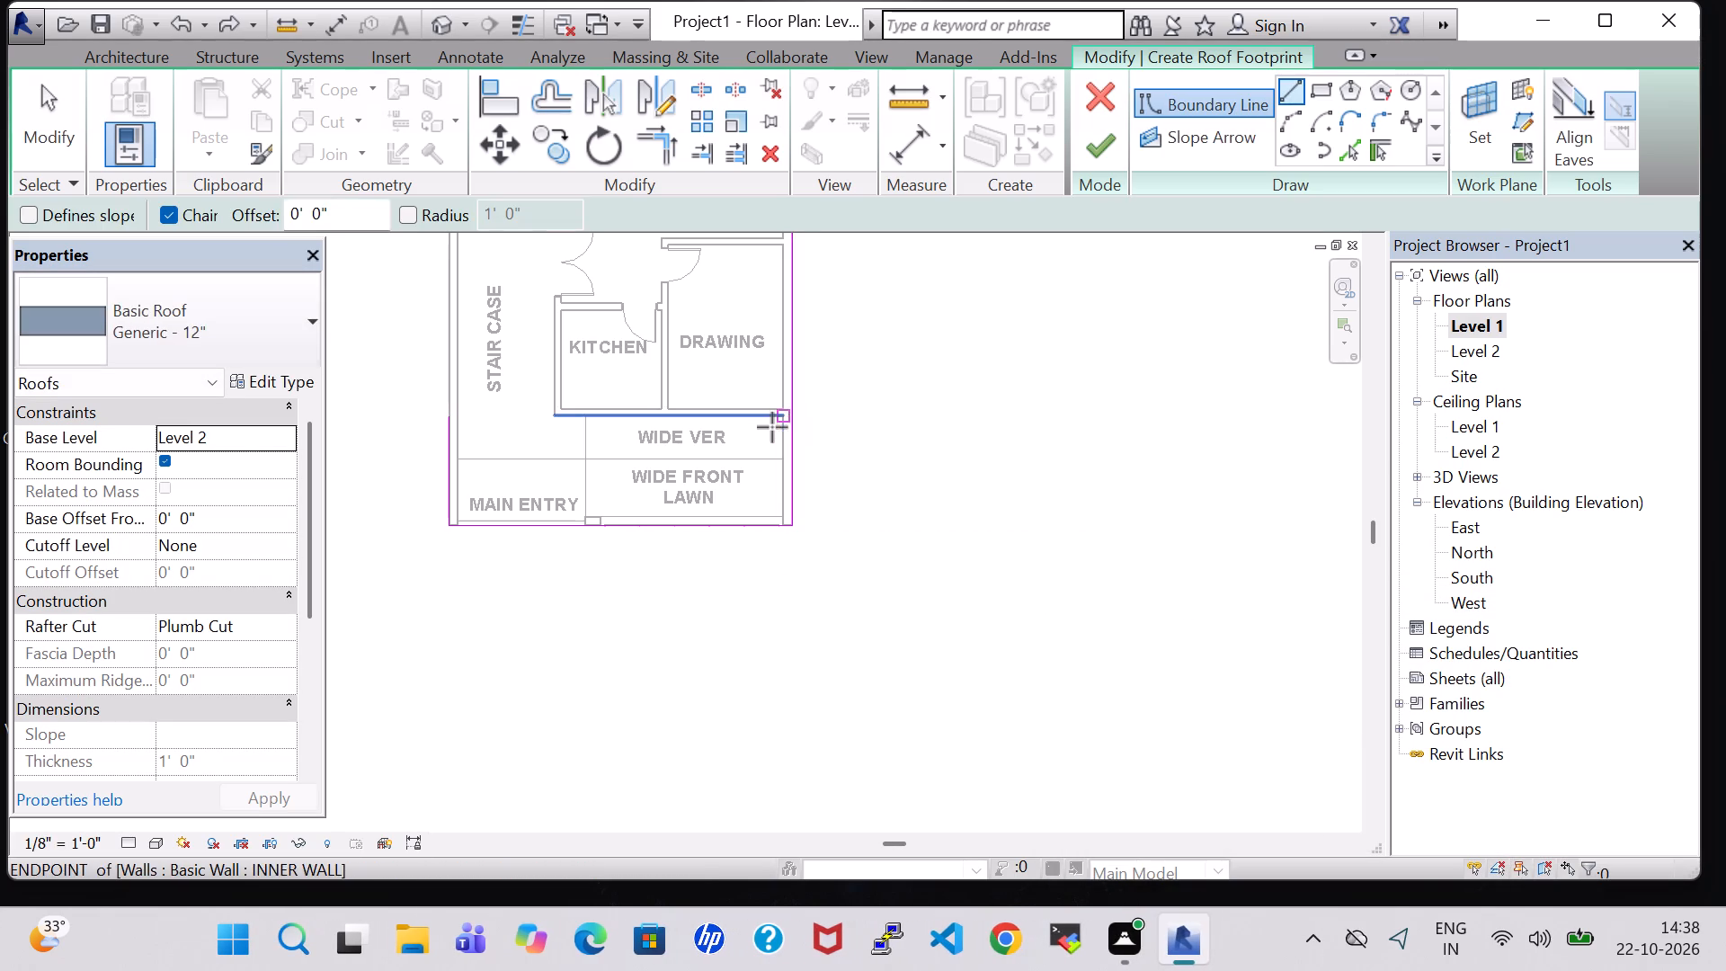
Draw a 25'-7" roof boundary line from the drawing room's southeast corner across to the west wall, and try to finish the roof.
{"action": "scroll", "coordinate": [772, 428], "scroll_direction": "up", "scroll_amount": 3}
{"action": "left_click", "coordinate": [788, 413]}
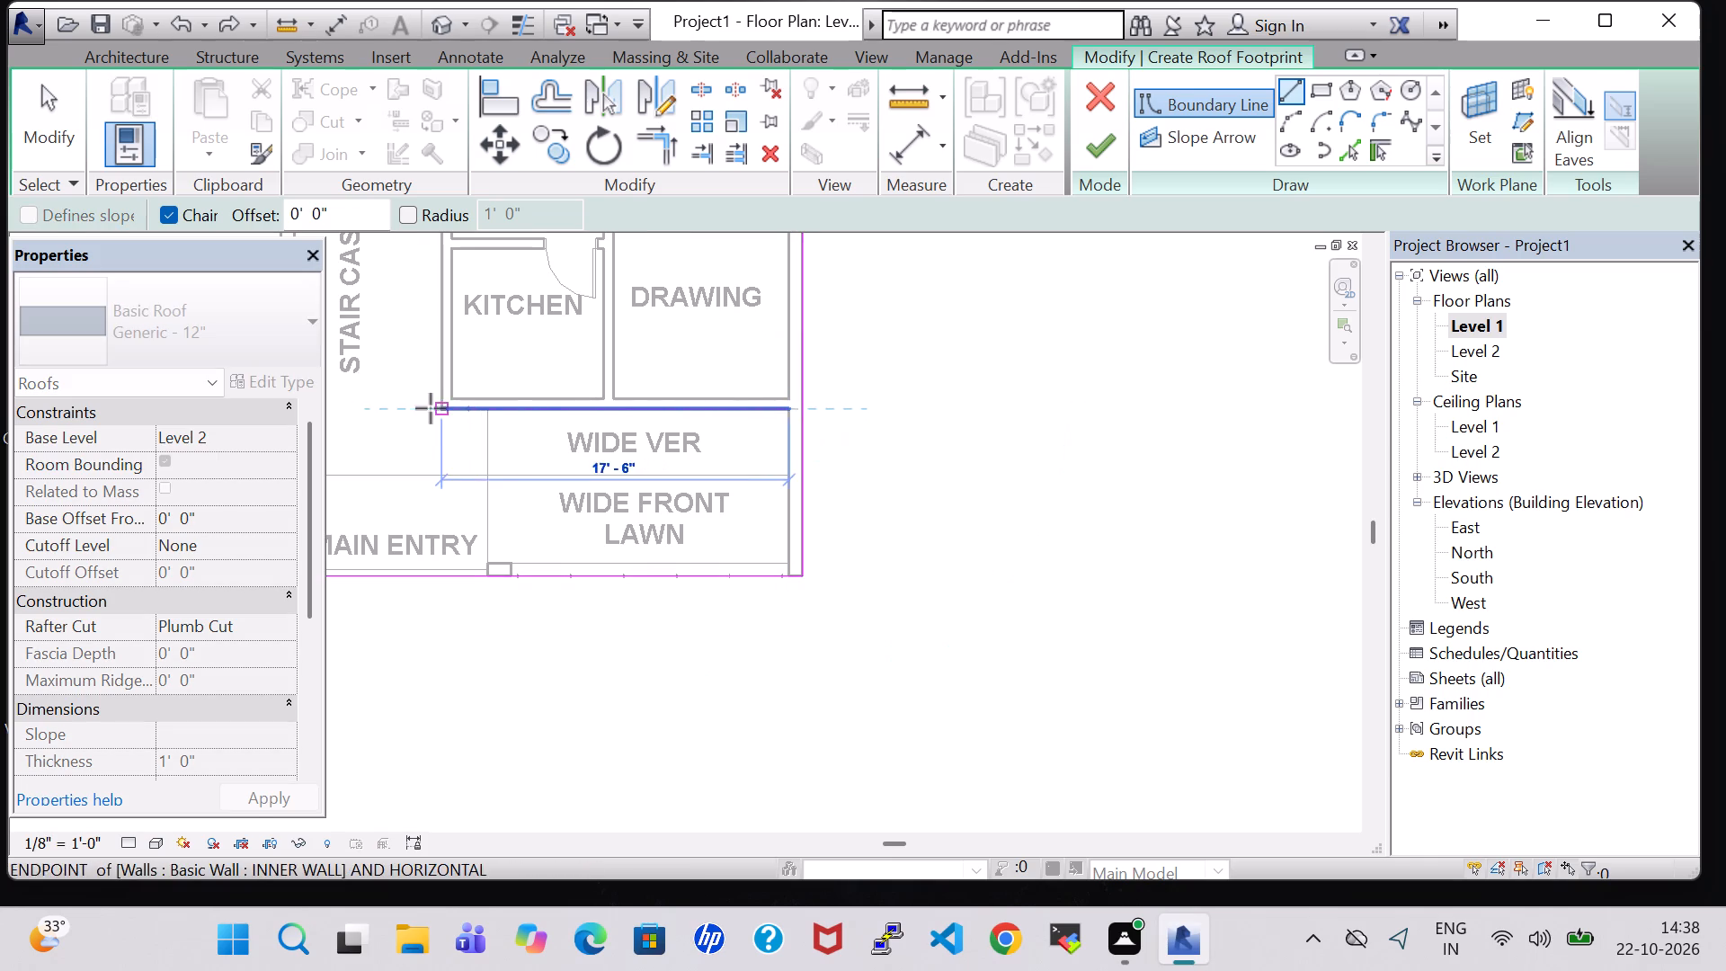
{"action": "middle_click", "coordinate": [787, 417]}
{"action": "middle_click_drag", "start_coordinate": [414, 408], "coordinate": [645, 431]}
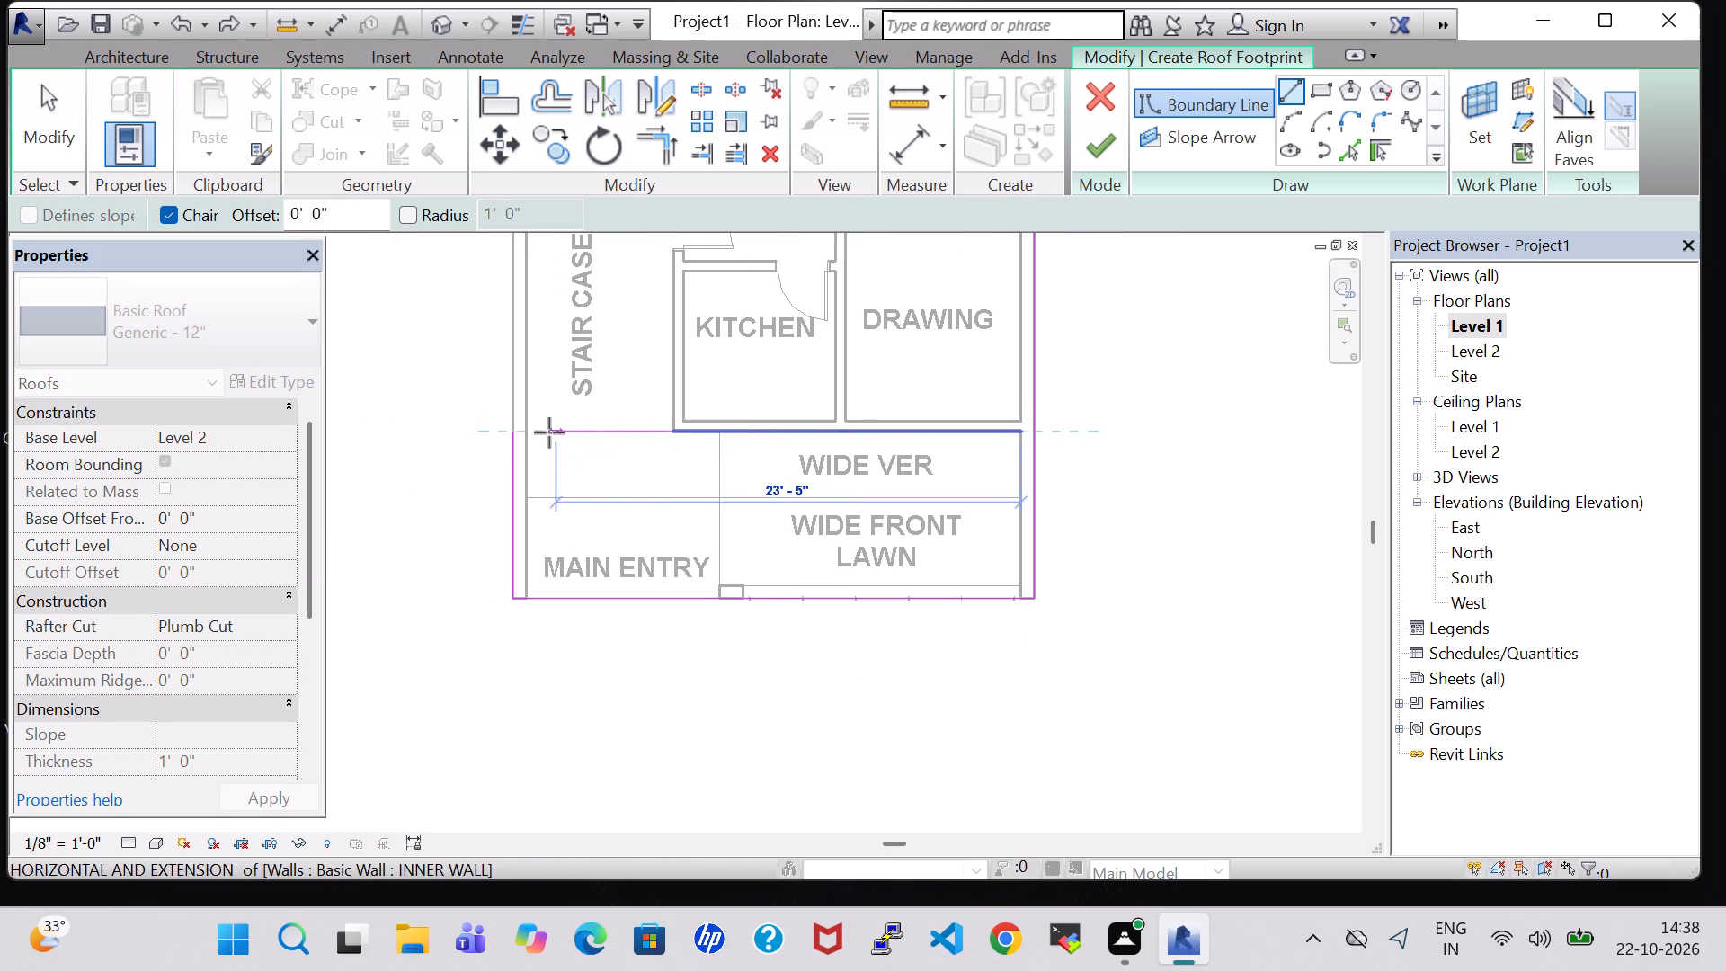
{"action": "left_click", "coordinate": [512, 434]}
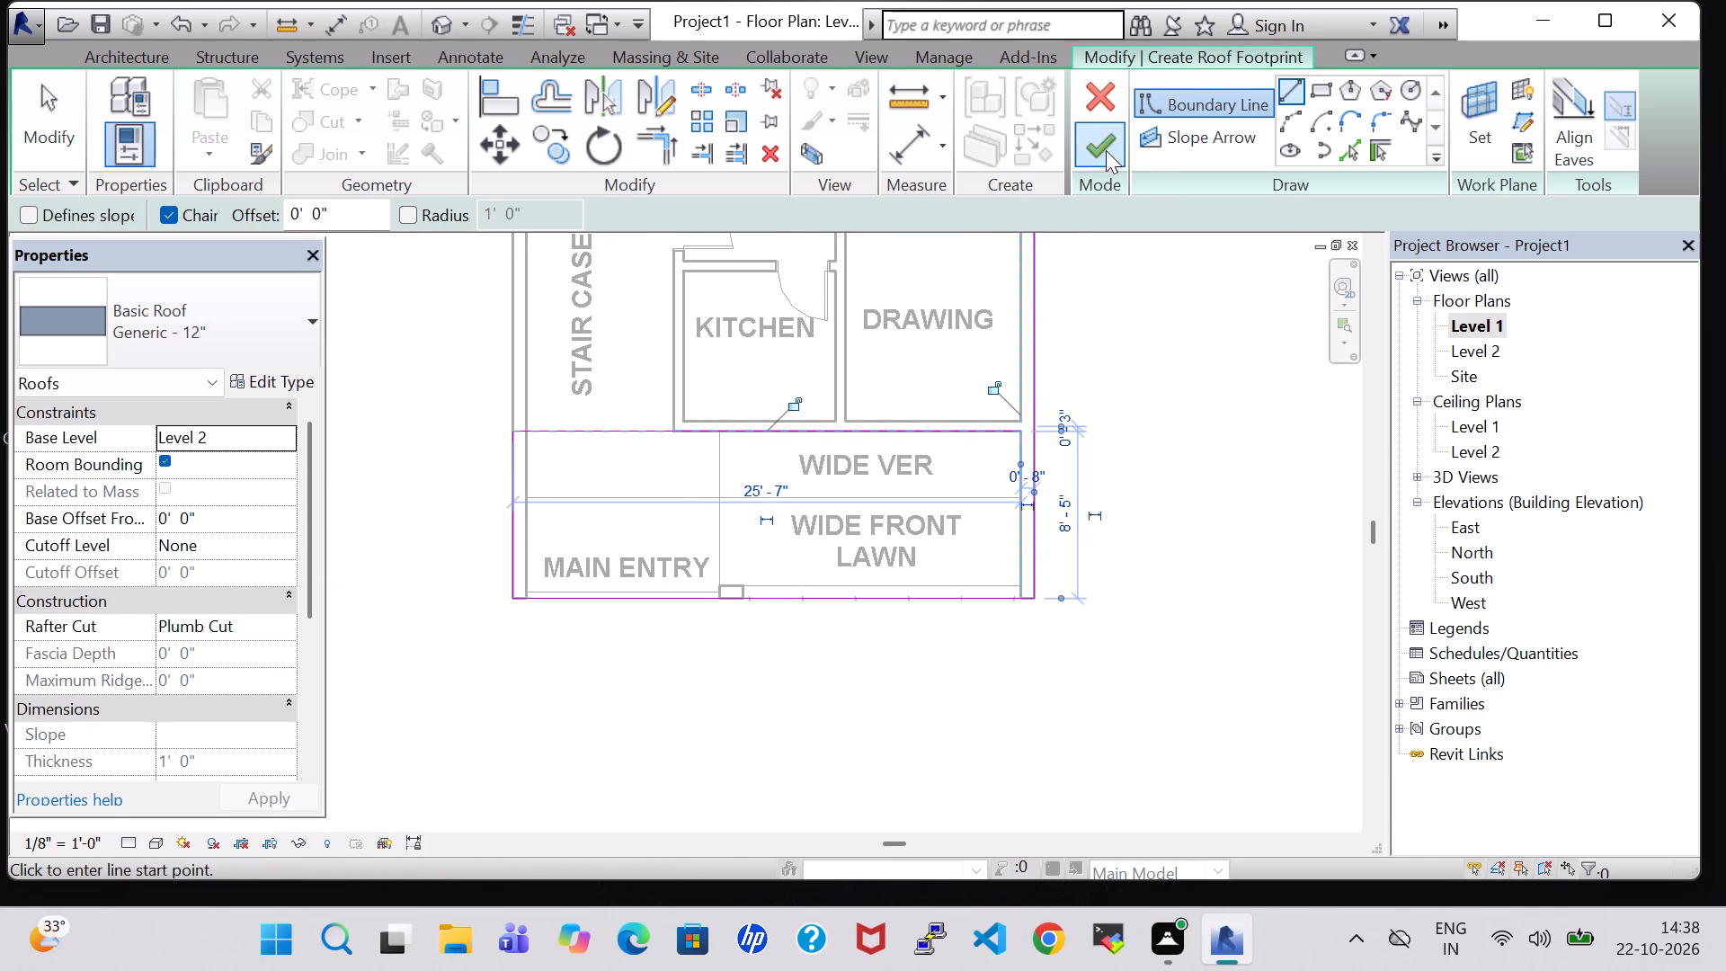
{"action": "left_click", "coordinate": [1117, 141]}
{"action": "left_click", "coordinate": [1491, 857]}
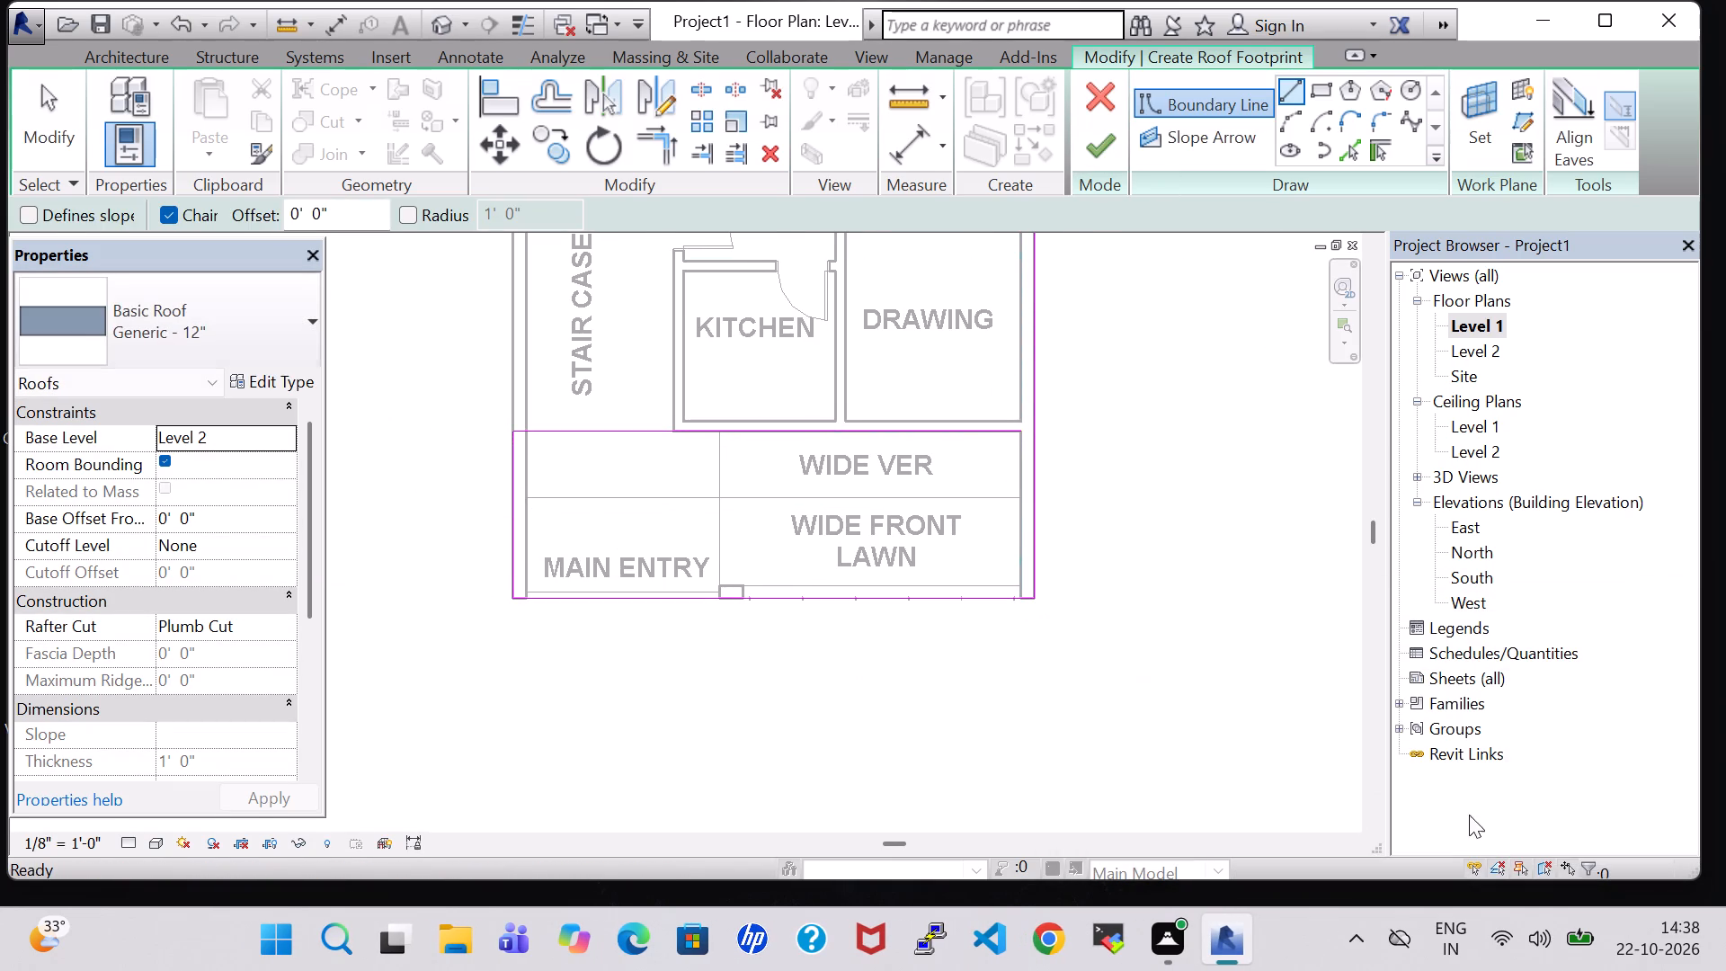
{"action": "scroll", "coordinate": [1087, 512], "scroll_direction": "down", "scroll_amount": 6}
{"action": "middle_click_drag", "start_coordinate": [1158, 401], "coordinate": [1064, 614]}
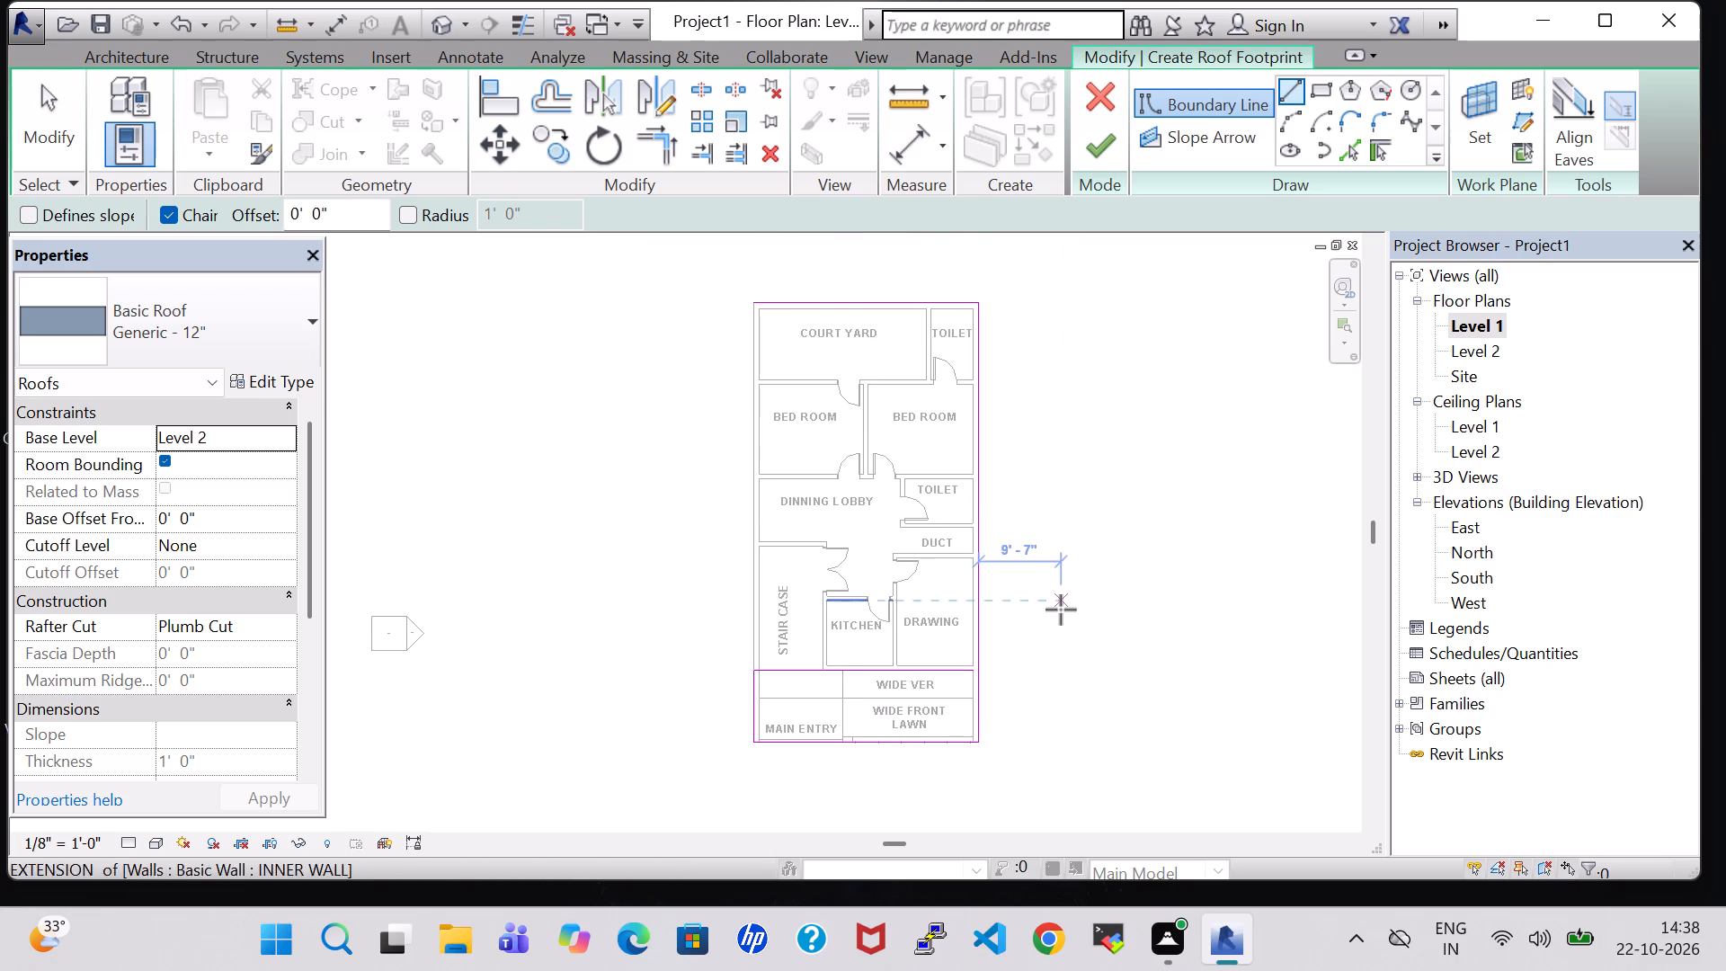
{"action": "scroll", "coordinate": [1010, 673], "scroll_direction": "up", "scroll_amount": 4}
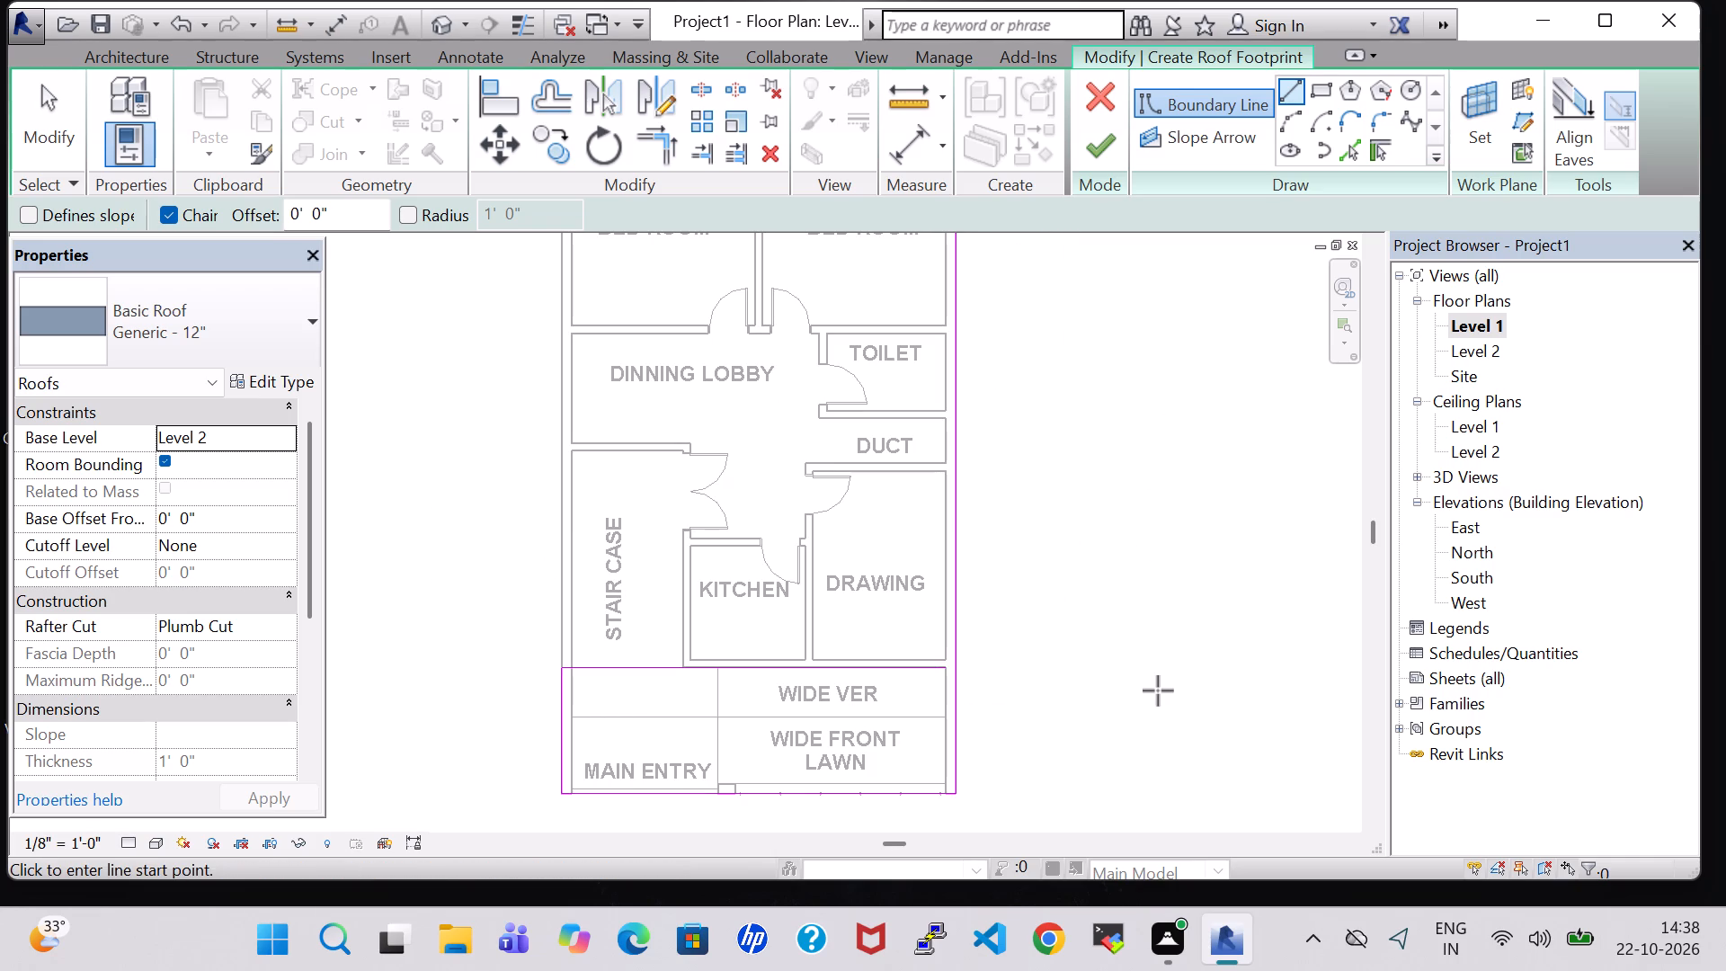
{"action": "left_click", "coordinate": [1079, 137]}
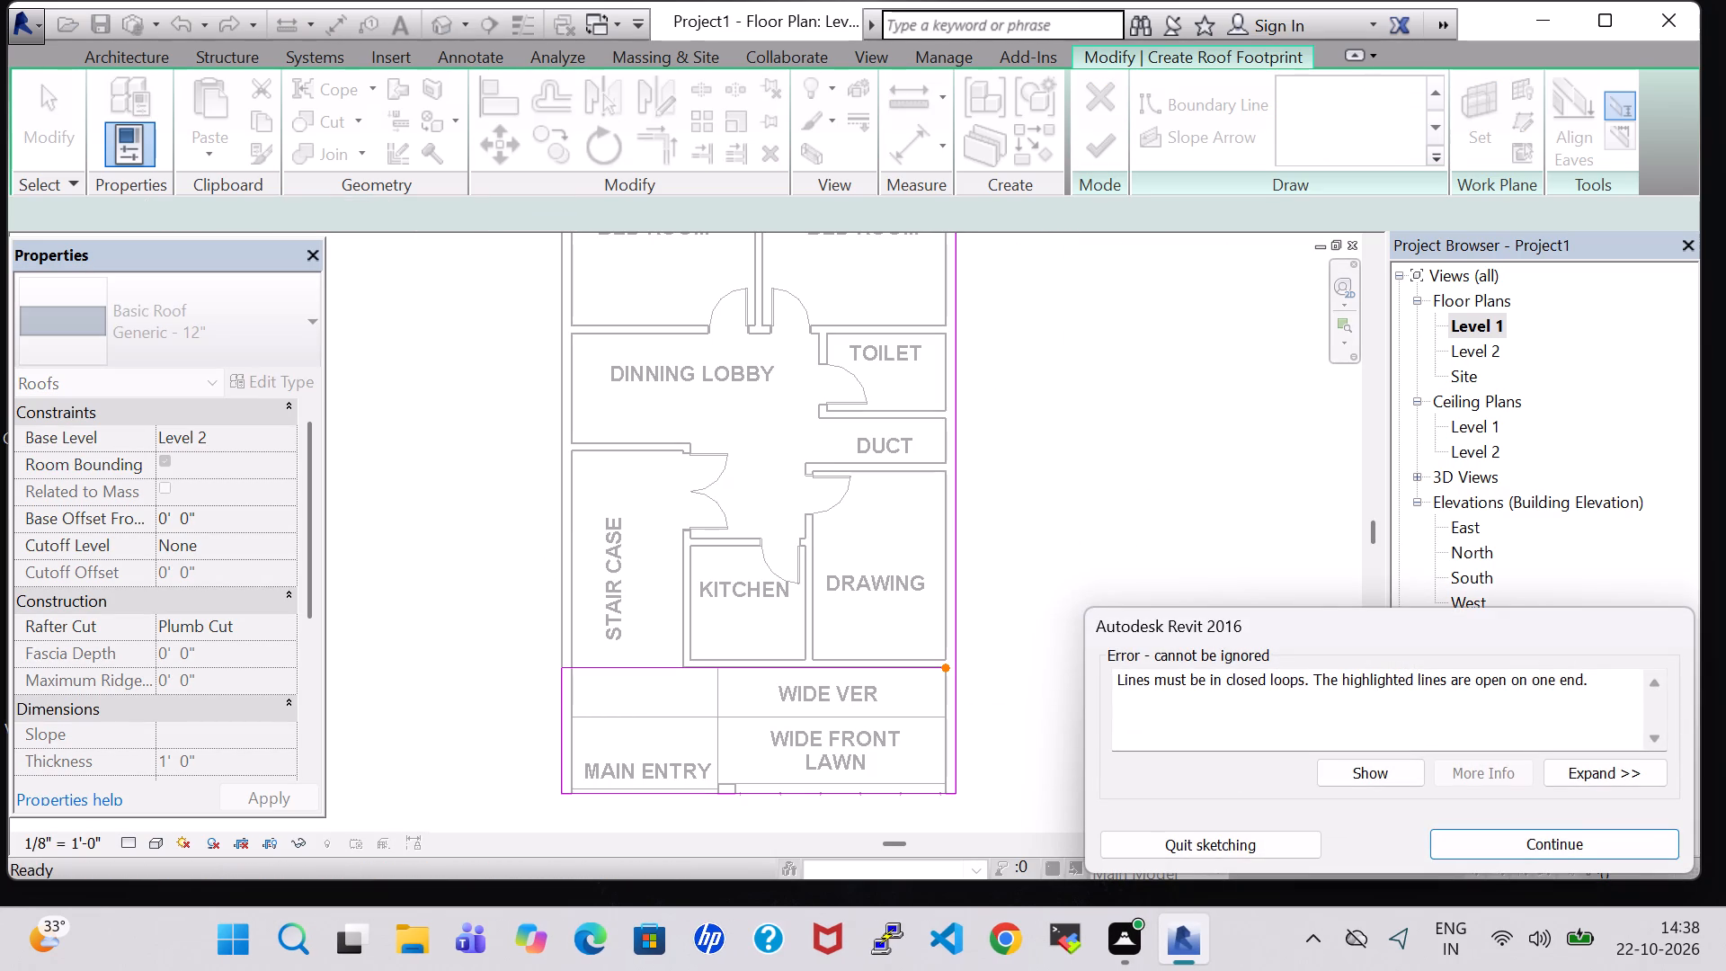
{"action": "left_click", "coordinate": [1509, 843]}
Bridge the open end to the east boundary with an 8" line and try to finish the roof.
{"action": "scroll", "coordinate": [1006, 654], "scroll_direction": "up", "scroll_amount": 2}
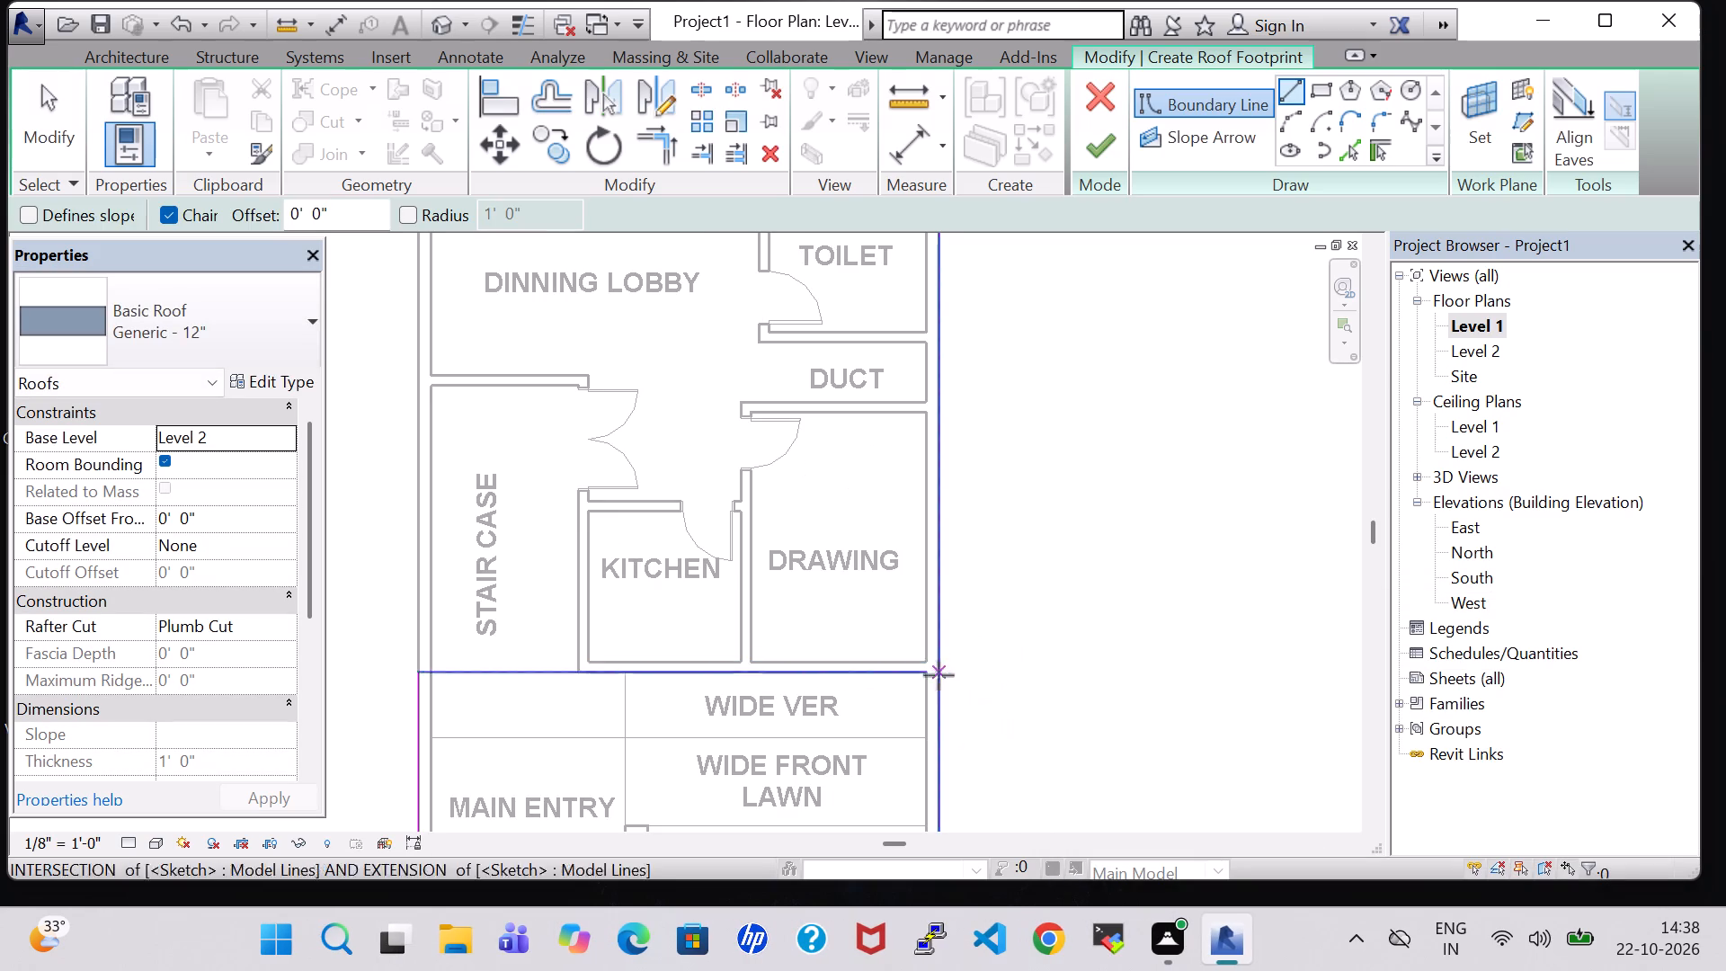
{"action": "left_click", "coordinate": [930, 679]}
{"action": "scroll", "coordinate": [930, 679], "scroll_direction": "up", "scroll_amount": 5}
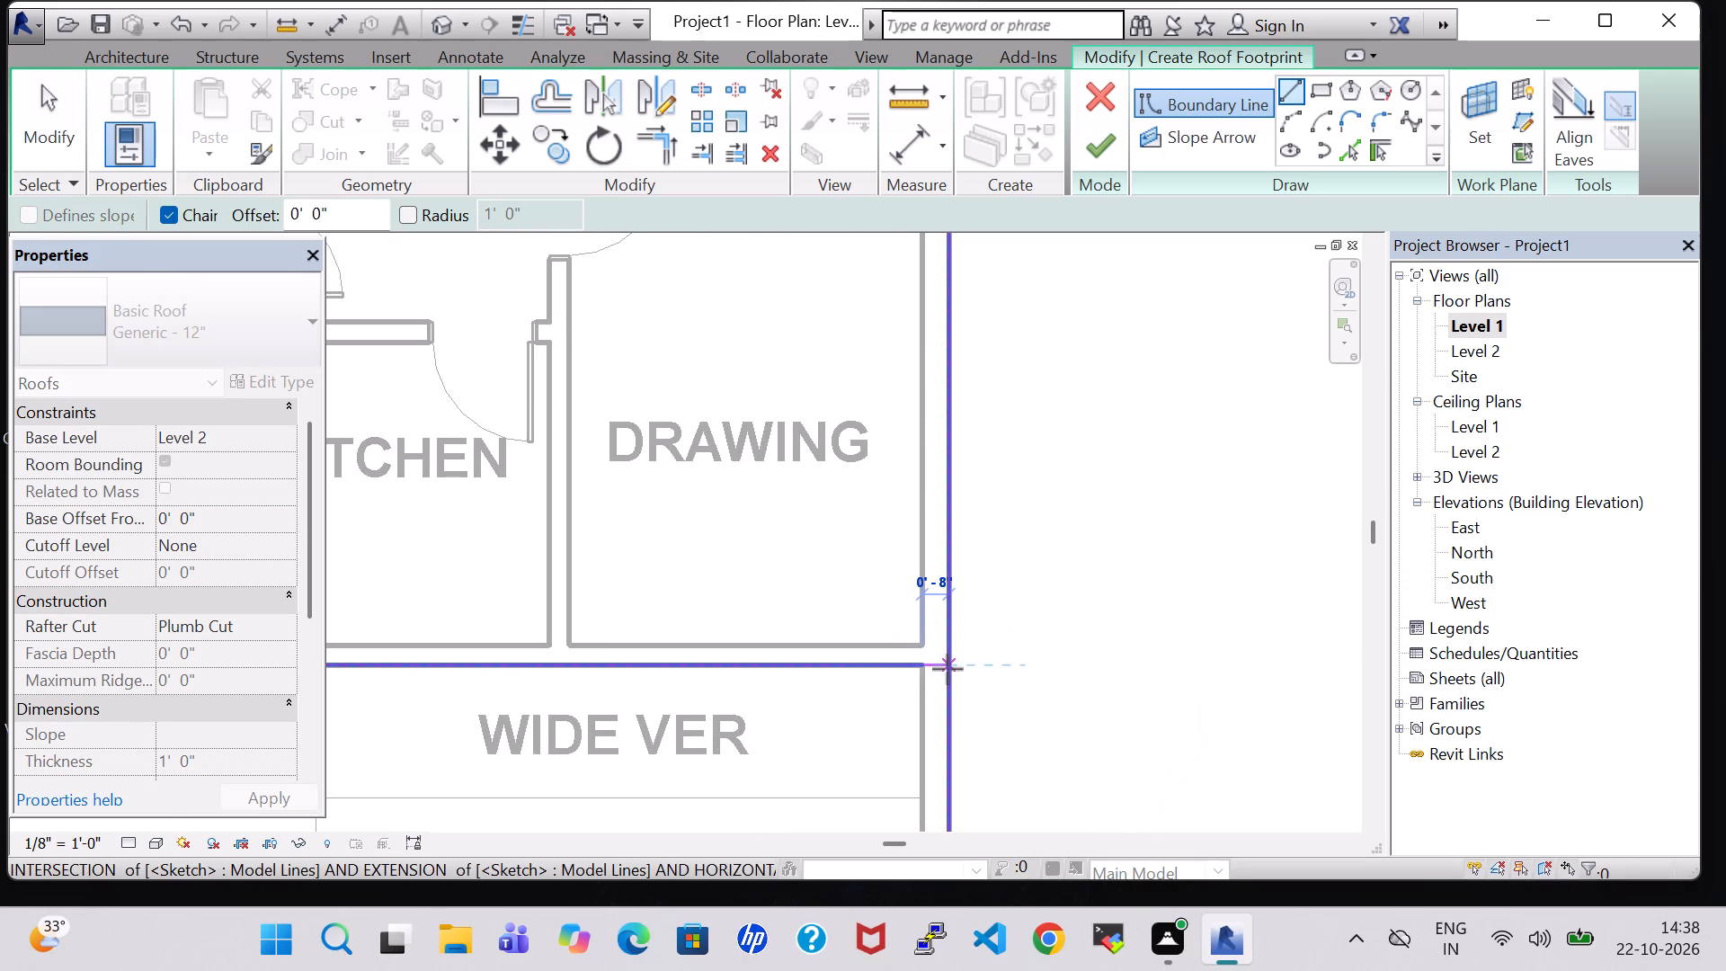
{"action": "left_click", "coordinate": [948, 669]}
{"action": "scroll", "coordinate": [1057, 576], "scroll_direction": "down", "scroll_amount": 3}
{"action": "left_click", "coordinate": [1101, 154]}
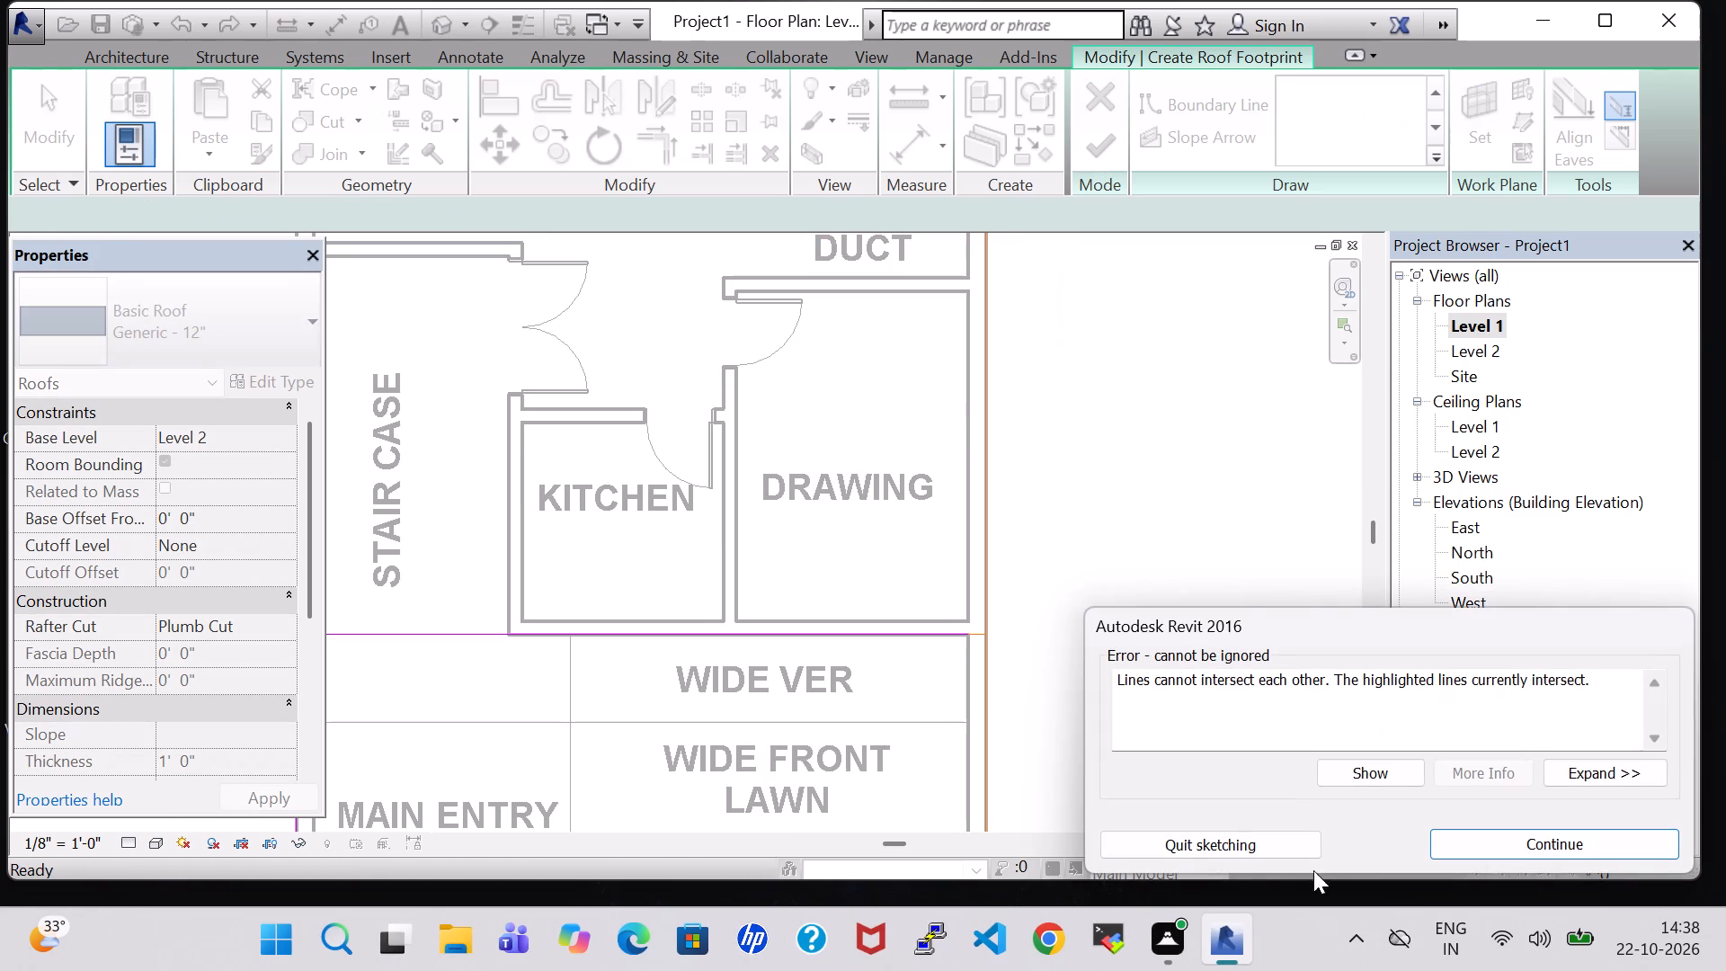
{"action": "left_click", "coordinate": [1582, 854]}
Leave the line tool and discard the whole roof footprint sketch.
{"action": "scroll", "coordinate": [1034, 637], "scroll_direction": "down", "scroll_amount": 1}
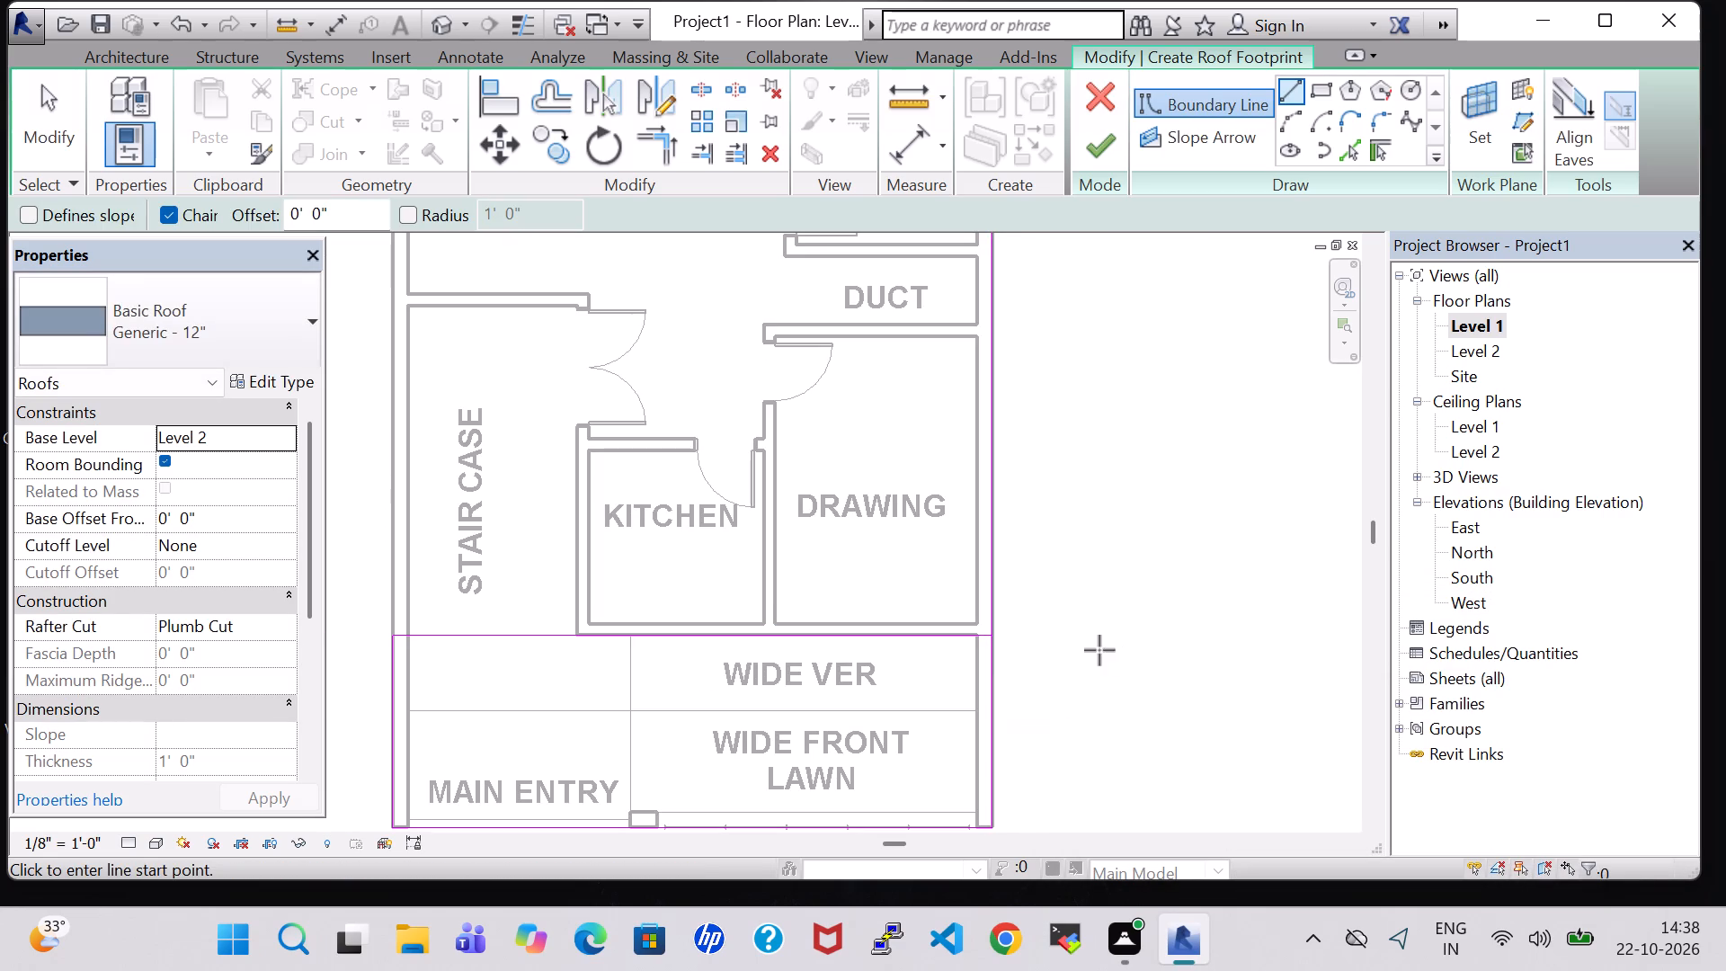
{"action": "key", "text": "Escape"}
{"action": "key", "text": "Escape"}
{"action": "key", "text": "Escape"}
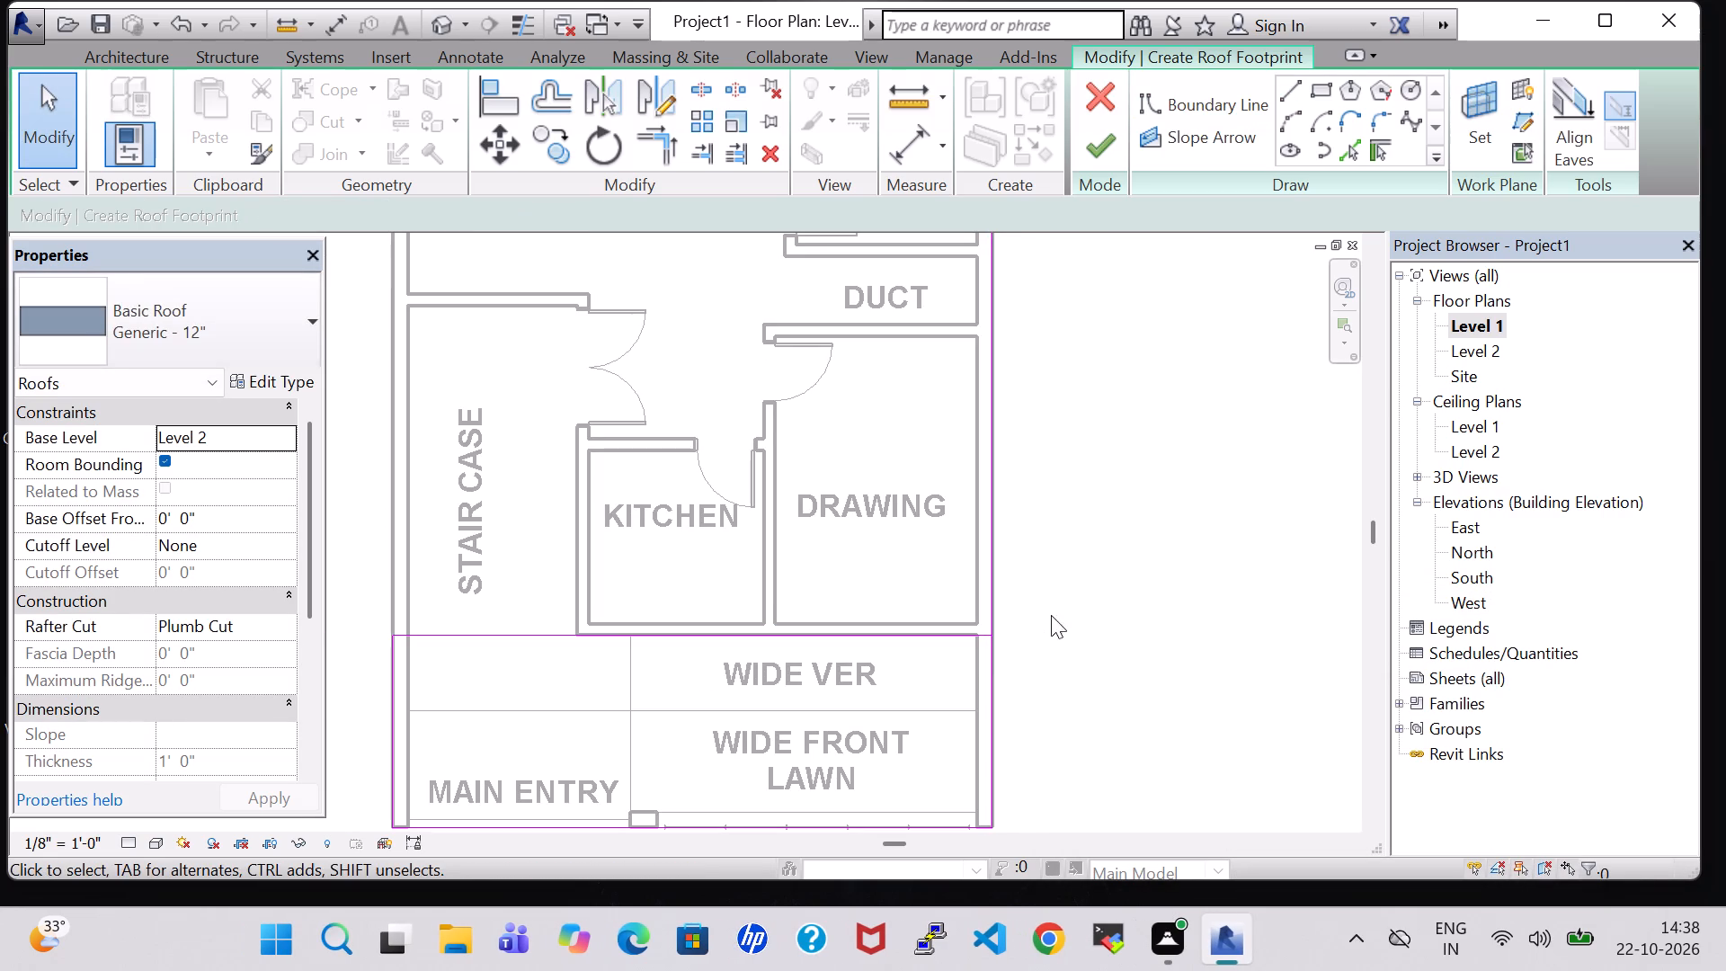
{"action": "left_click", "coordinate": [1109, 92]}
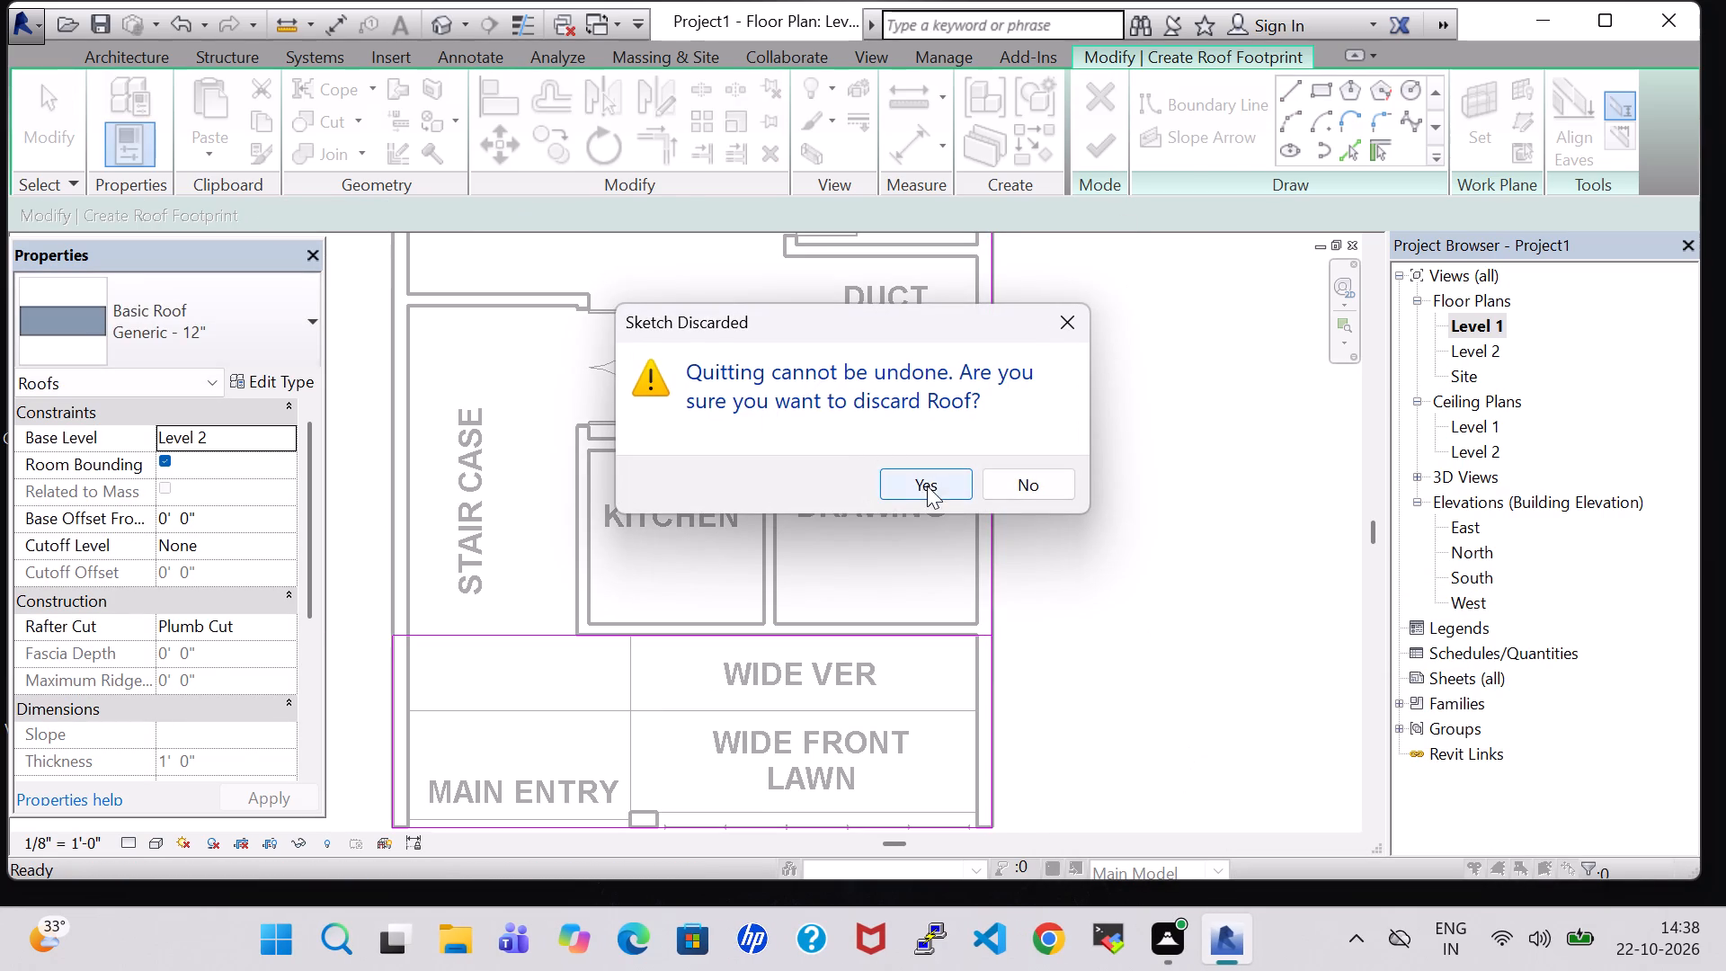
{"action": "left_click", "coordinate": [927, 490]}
Start a new footprint roof on Level 2 with Defines slope on and draw its boundary line along the building's north edge.
{"action": "scroll", "coordinate": [1027, 498], "scroll_direction": "down", "scroll_amount": 2}
{"action": "middle_click_drag", "start_coordinate": [1015, 497], "coordinate": [981, 416]}
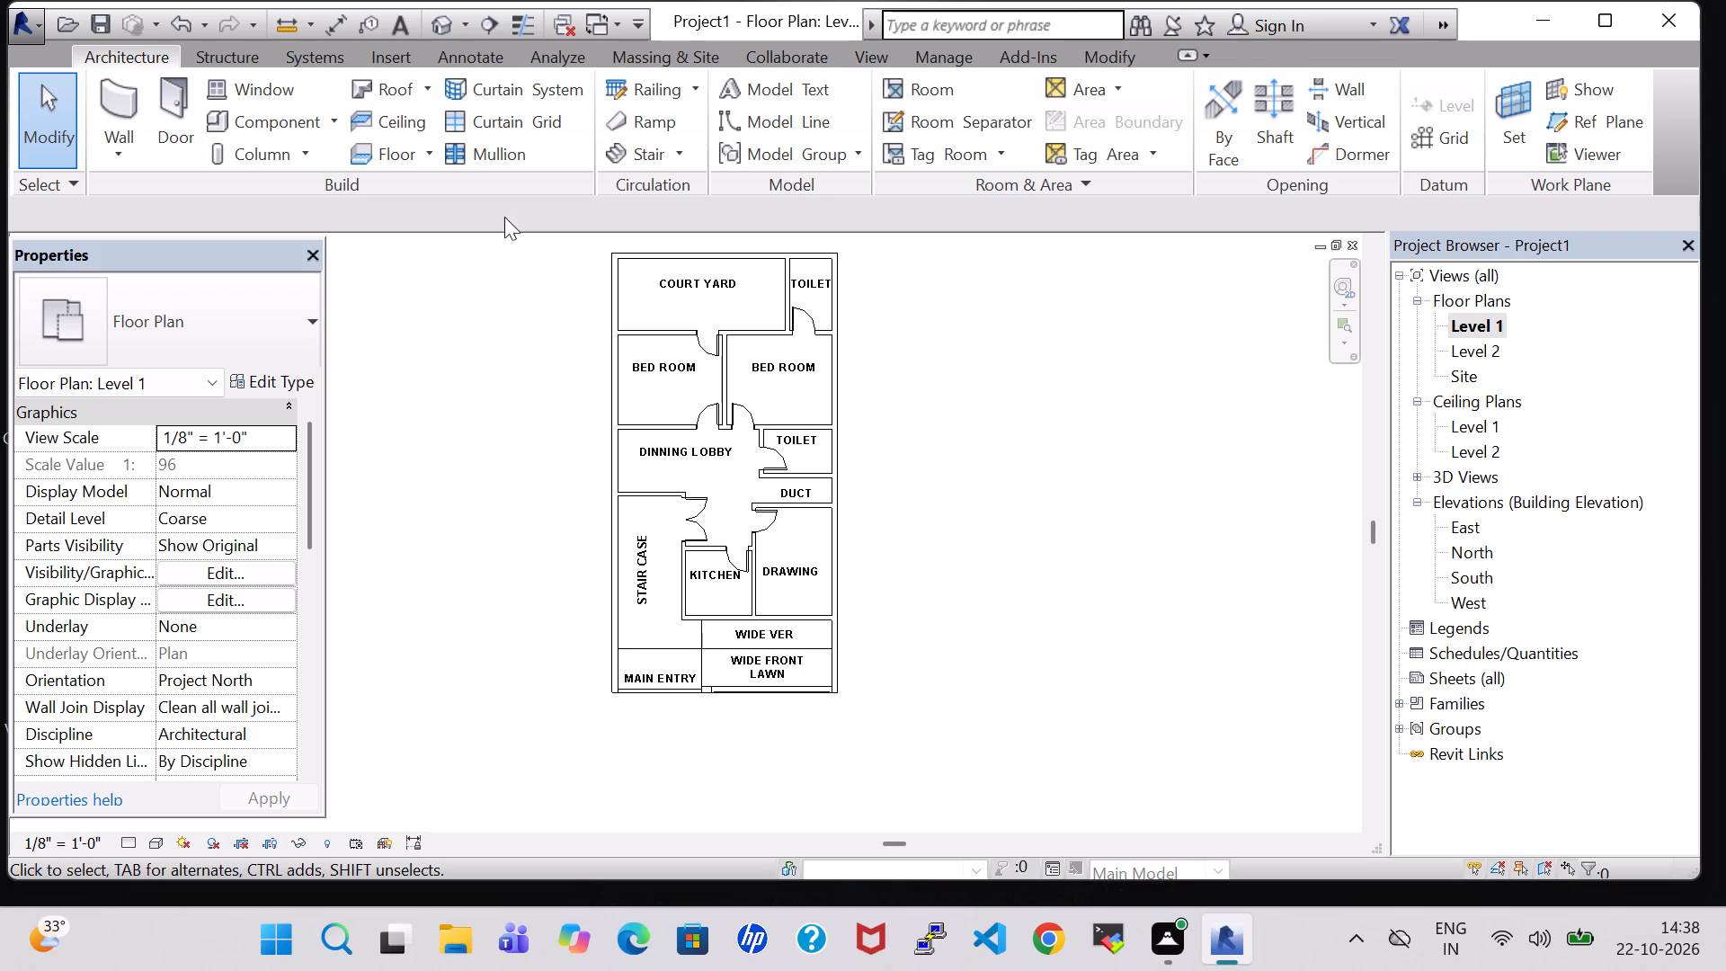
{"action": "left_click", "coordinate": [376, 88]}
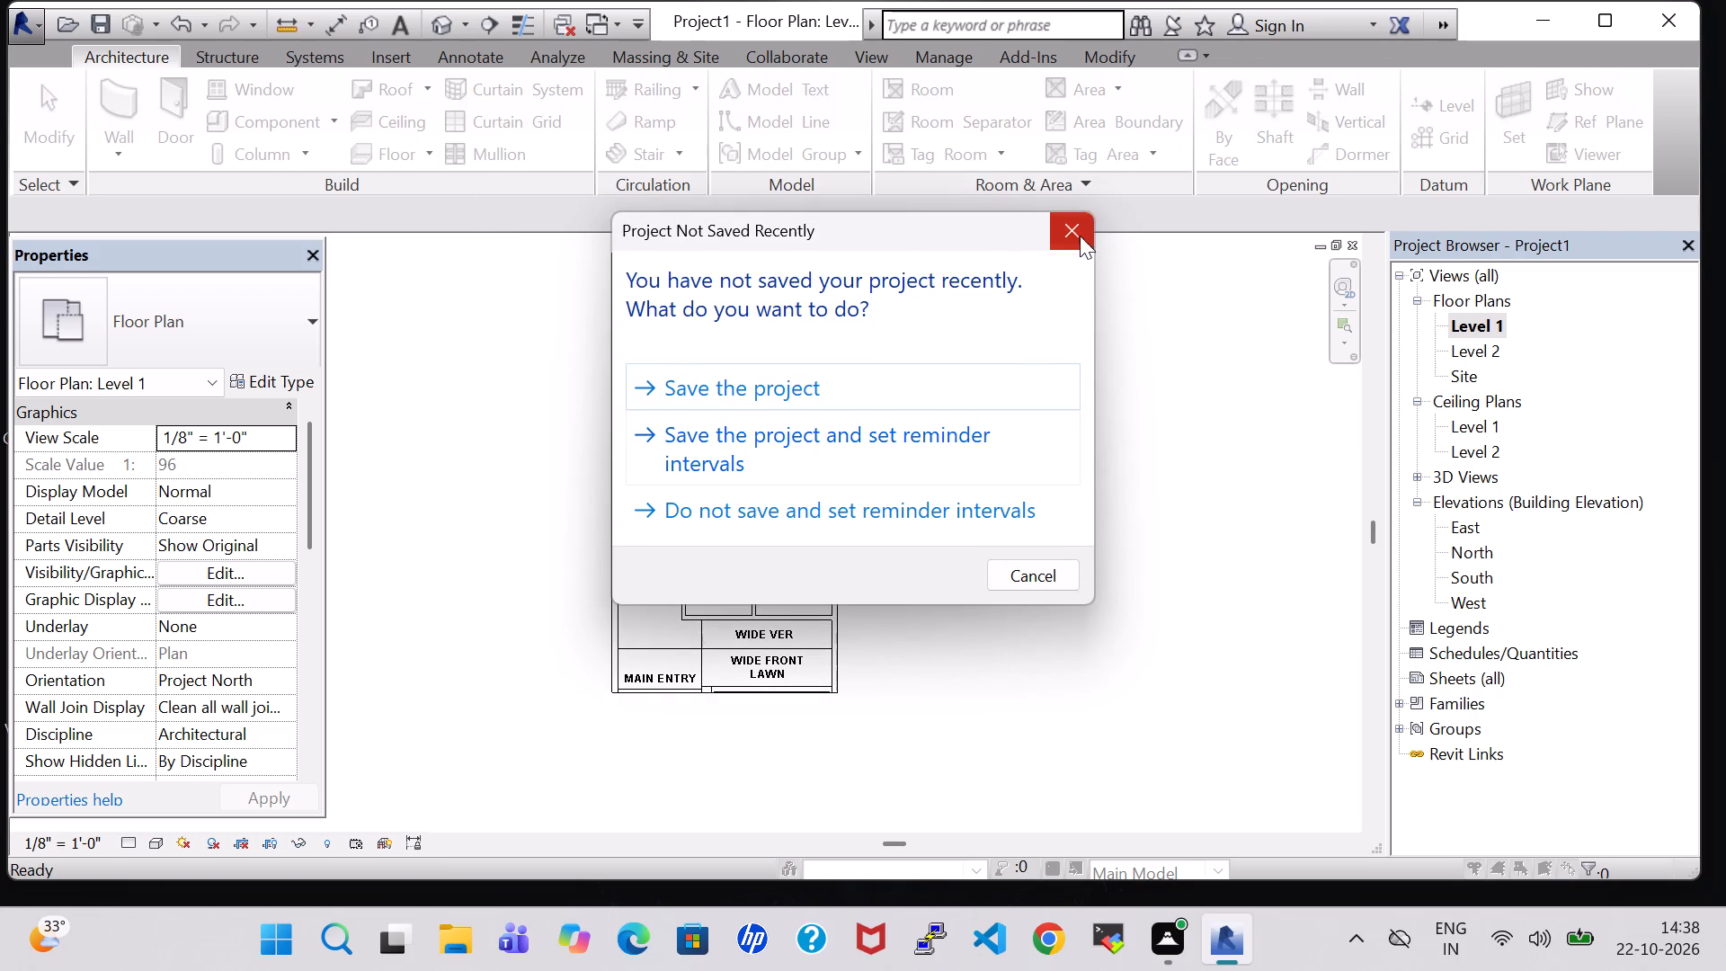
{"action": "left_click", "coordinate": [1080, 236]}
{"action": "left_click", "coordinate": [829, 503]}
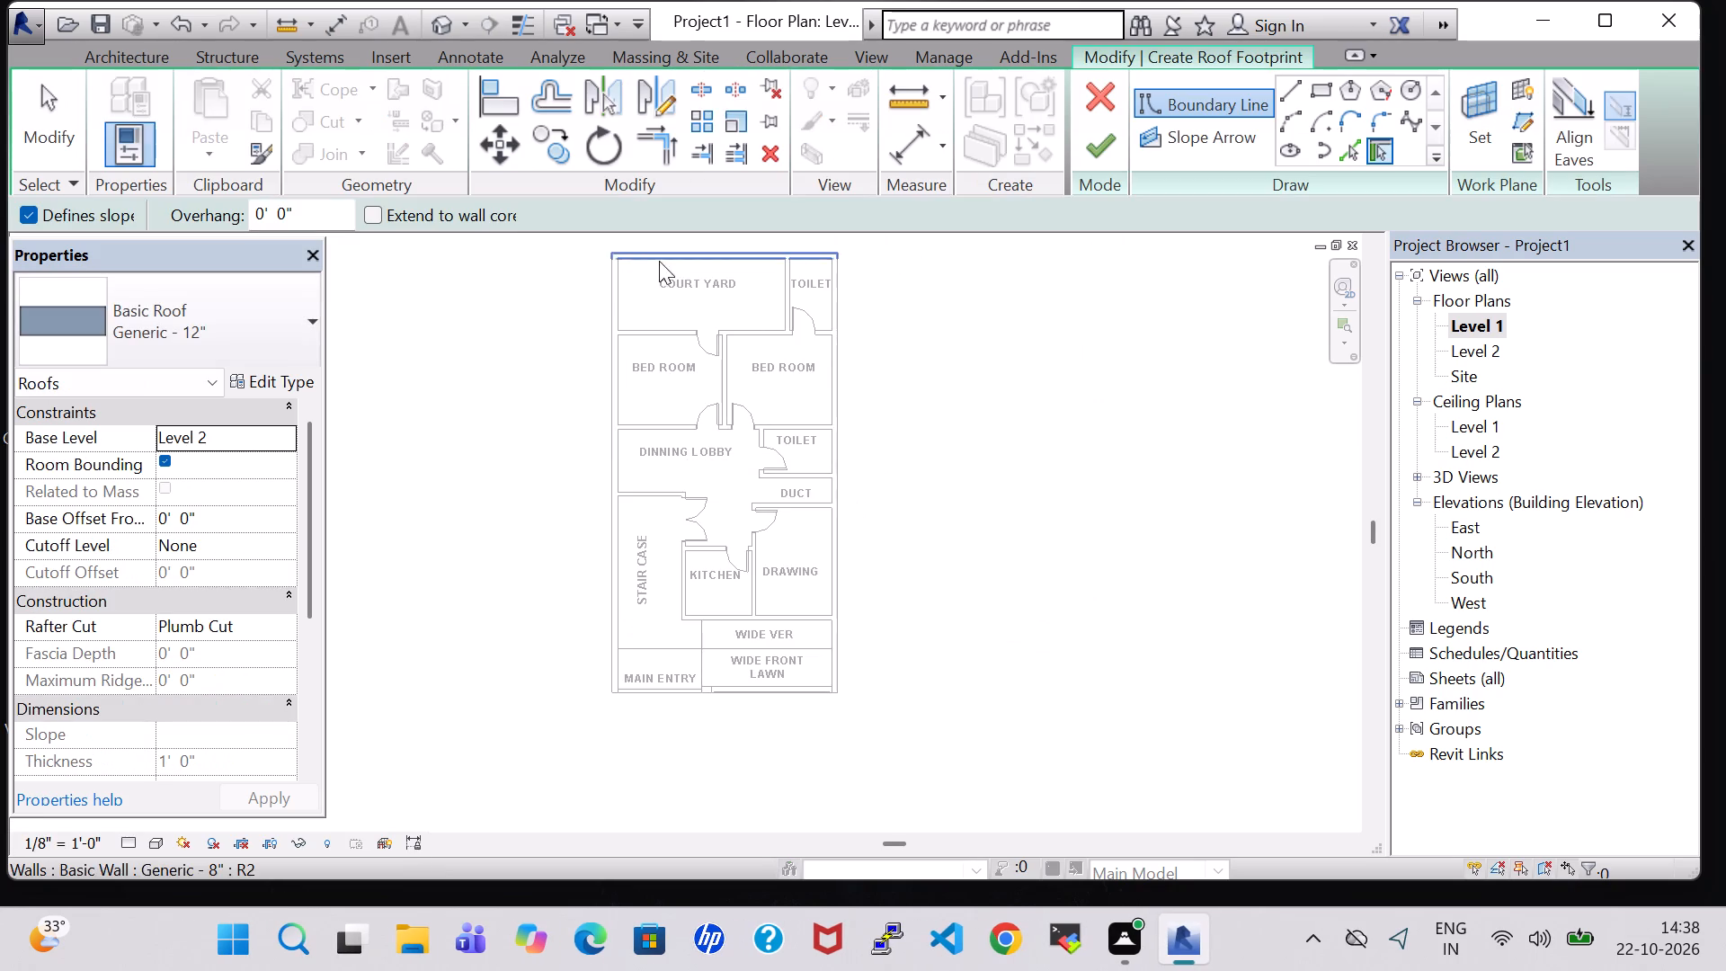
{"action": "scroll", "coordinate": [616, 266], "scroll_direction": "up", "scroll_amount": 2}
{"action": "left_click", "coordinate": [1296, 94]}
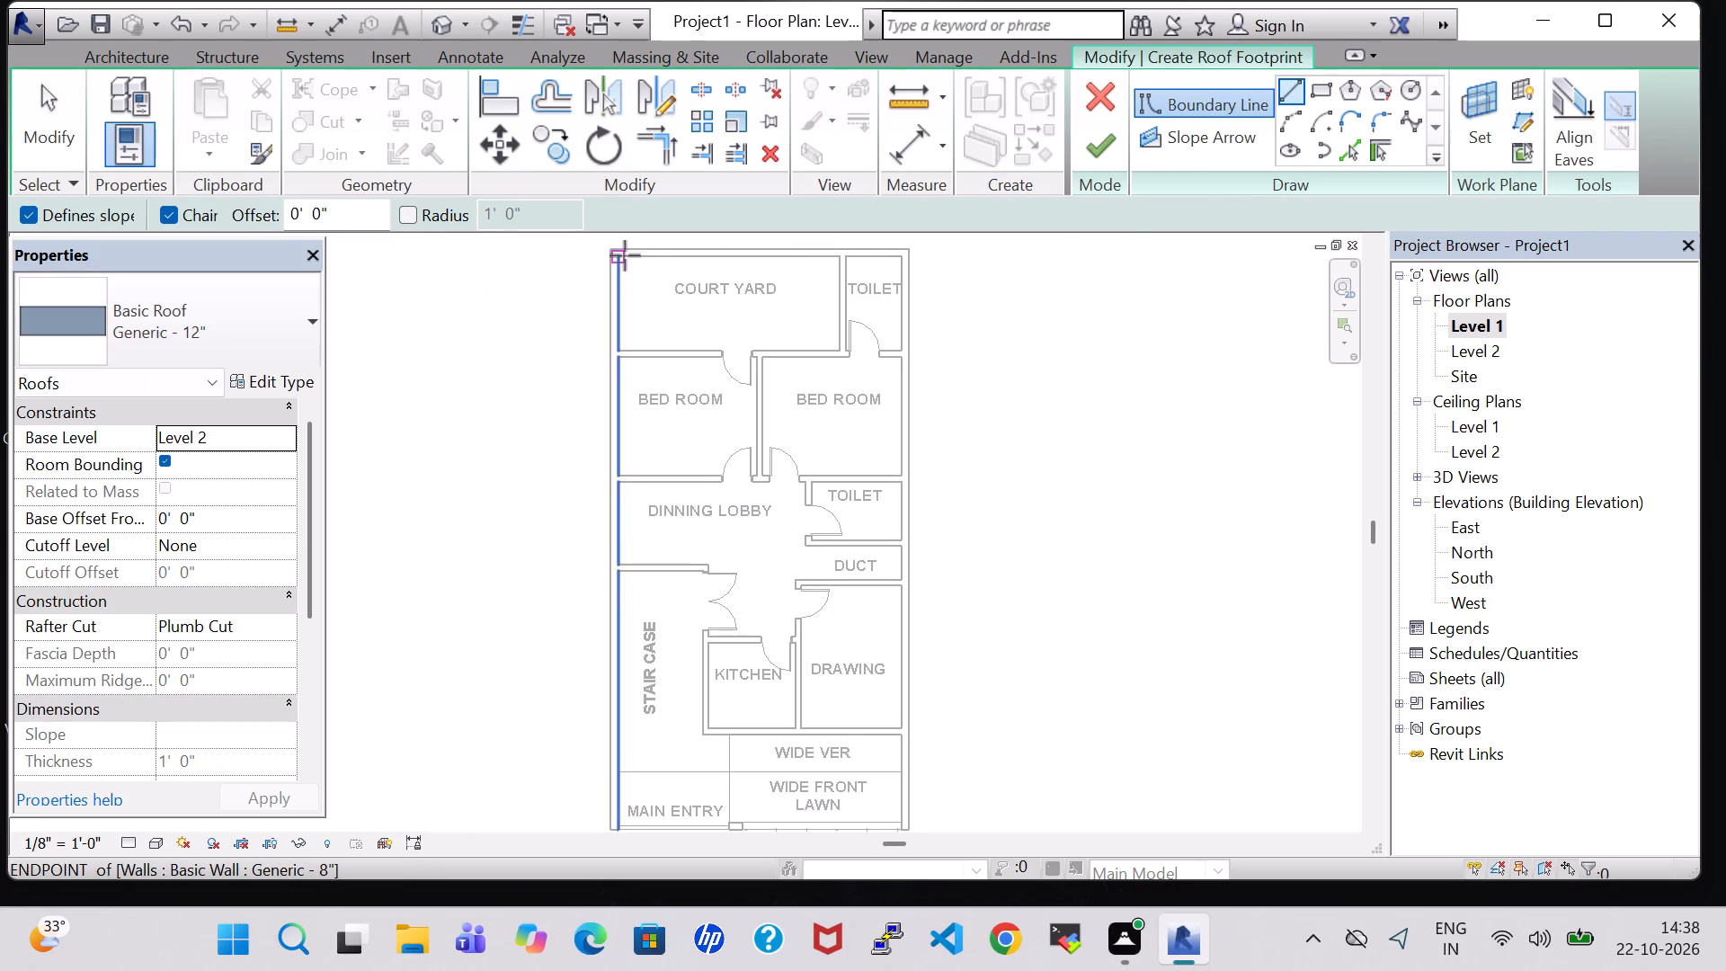
{"action": "left_click", "coordinate": [606, 253]}
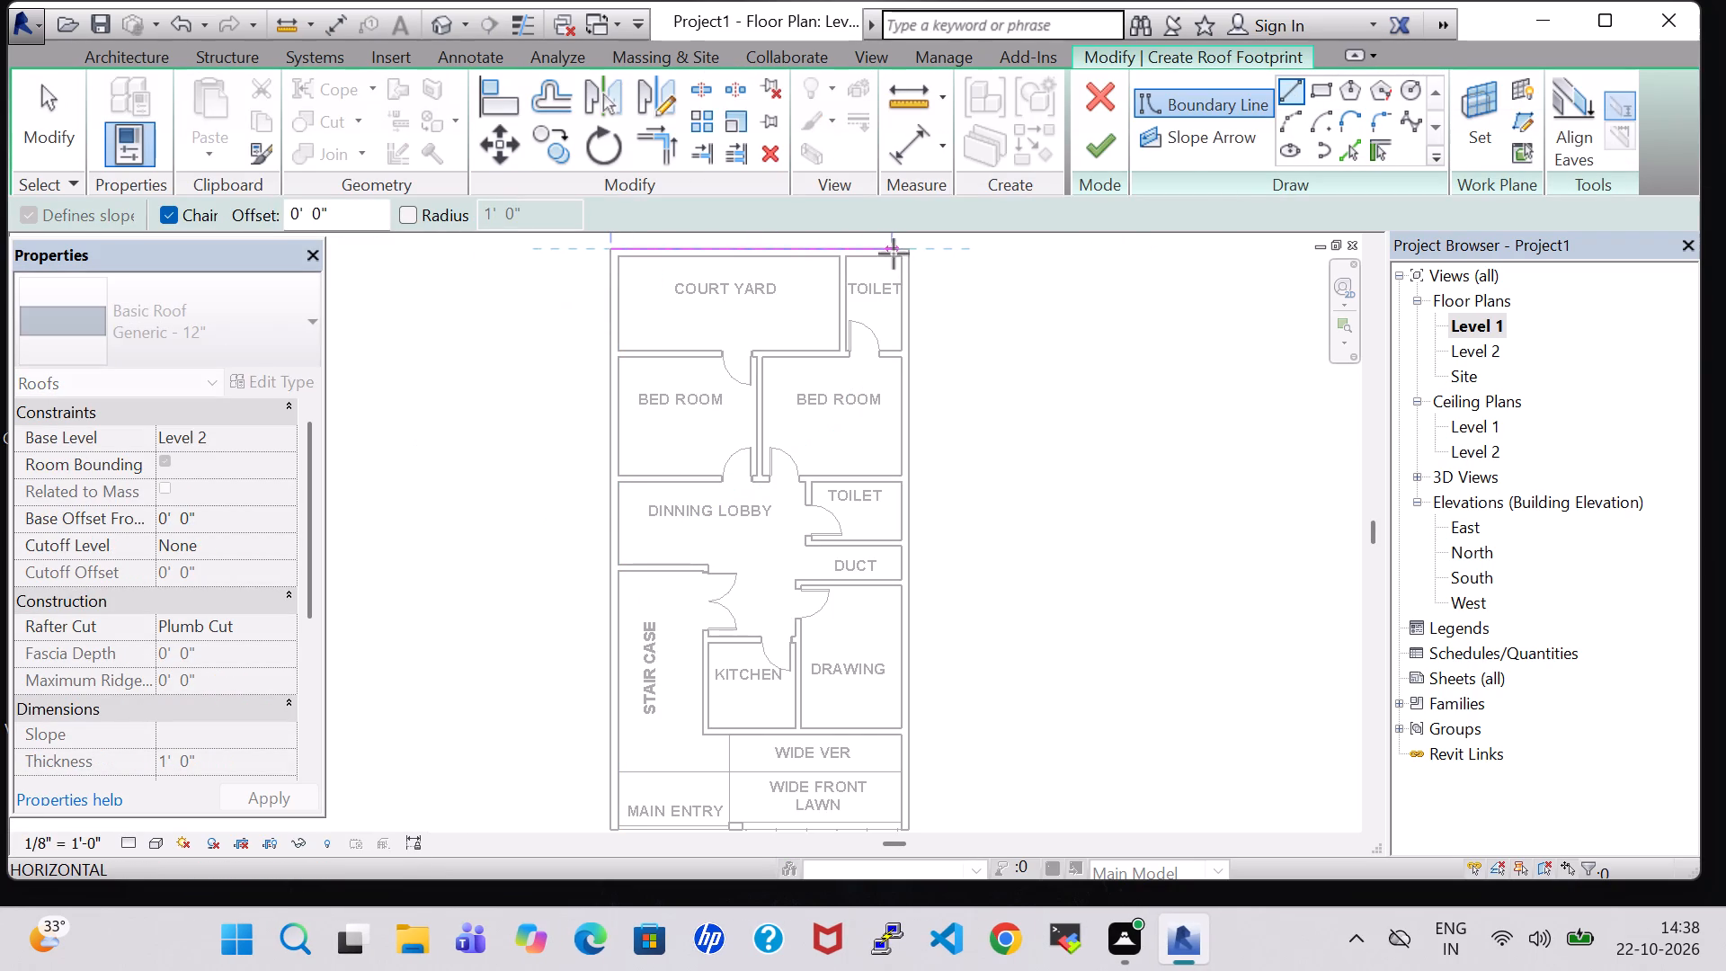
{"action": "left_click", "coordinate": [907, 254]}
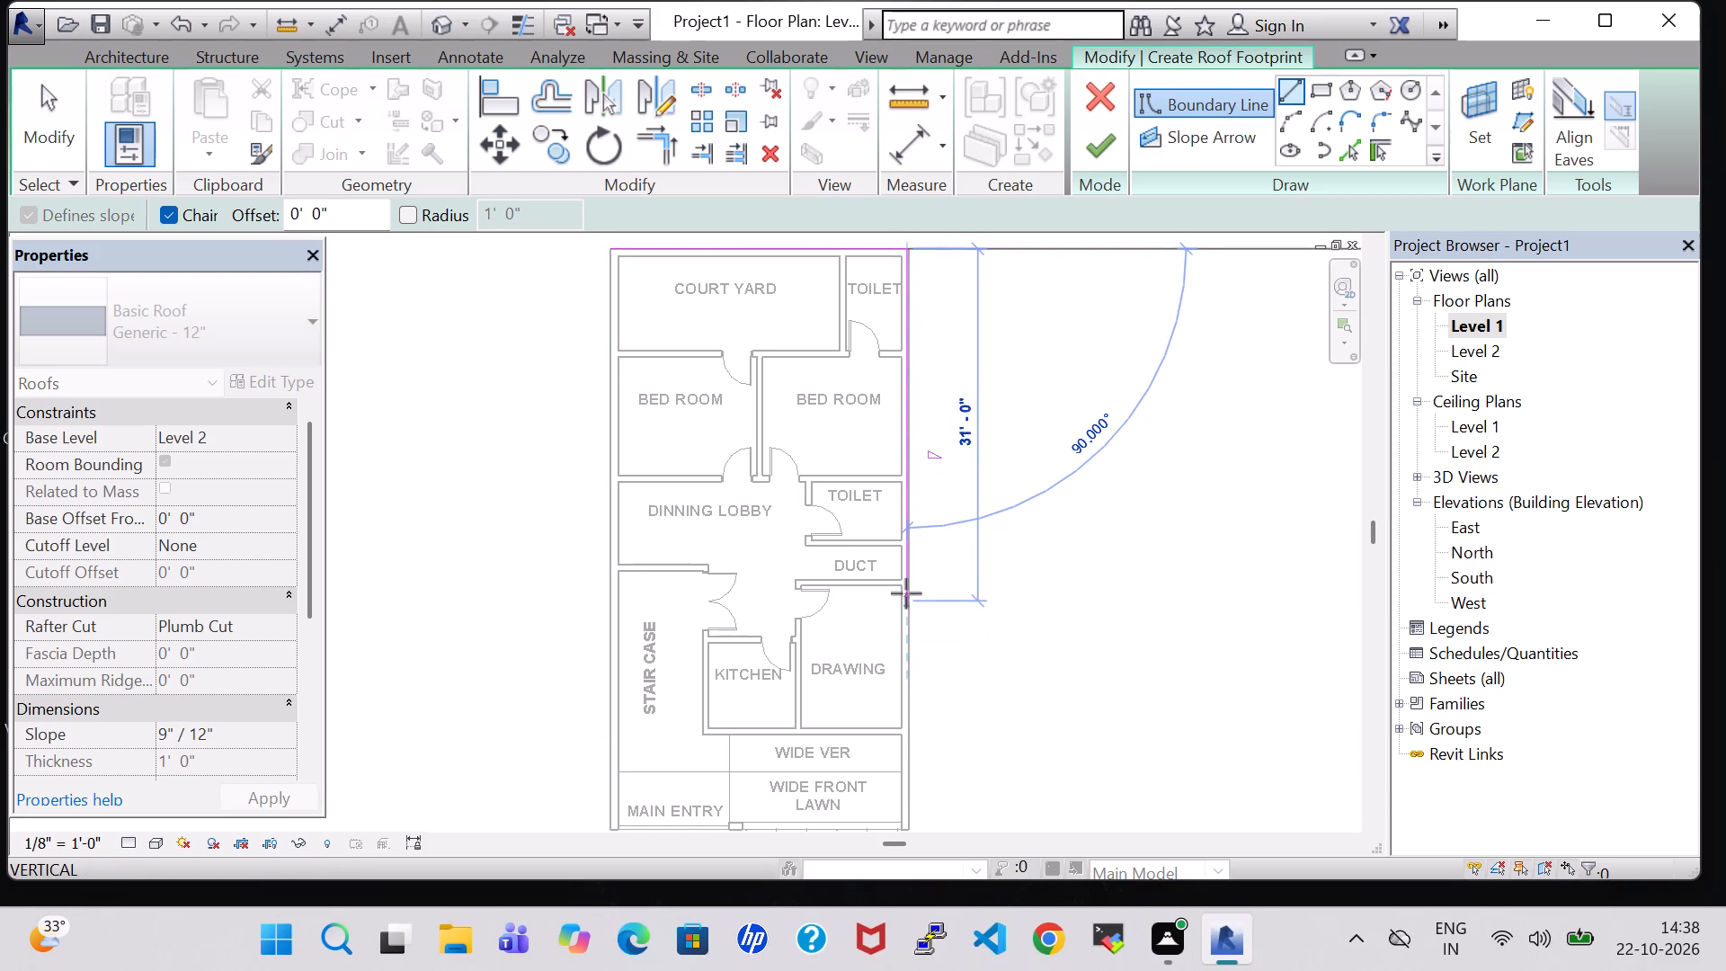
Draw the roof boundary about 28'-4" down the east wall from the toilet corner to beside the duct.
{"action": "scroll", "coordinate": [900, 592], "scroll_direction": "up", "scroll_amount": 3}
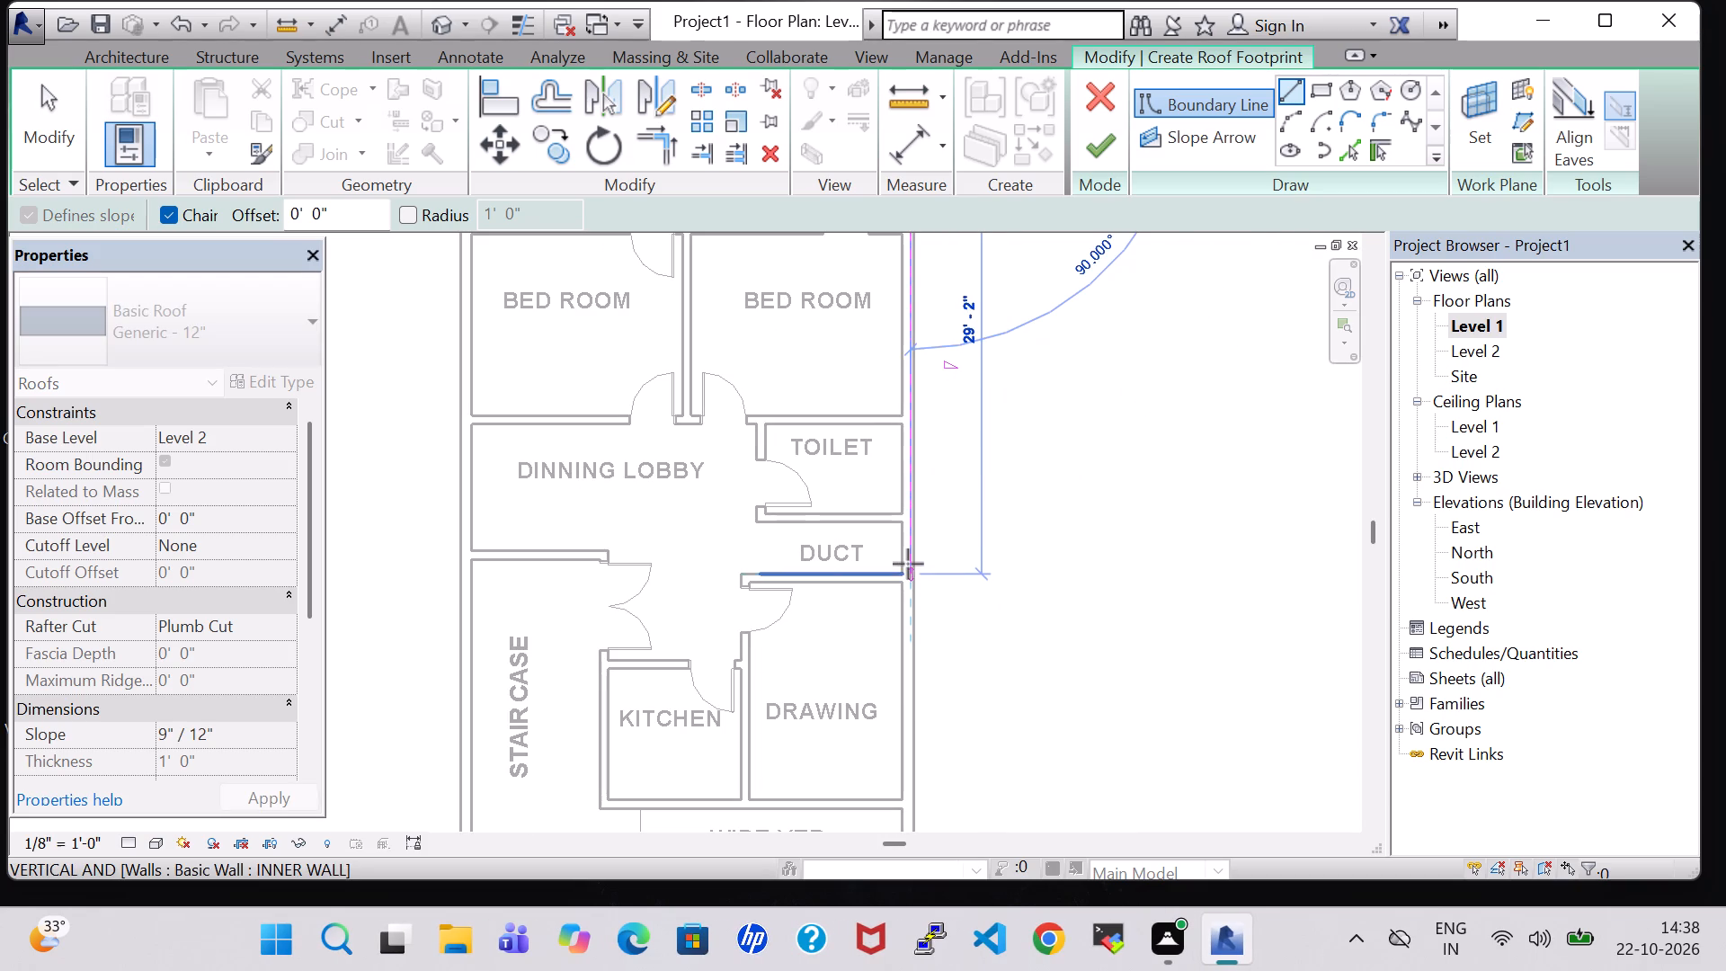
{"action": "left_click", "coordinate": [908, 559]}
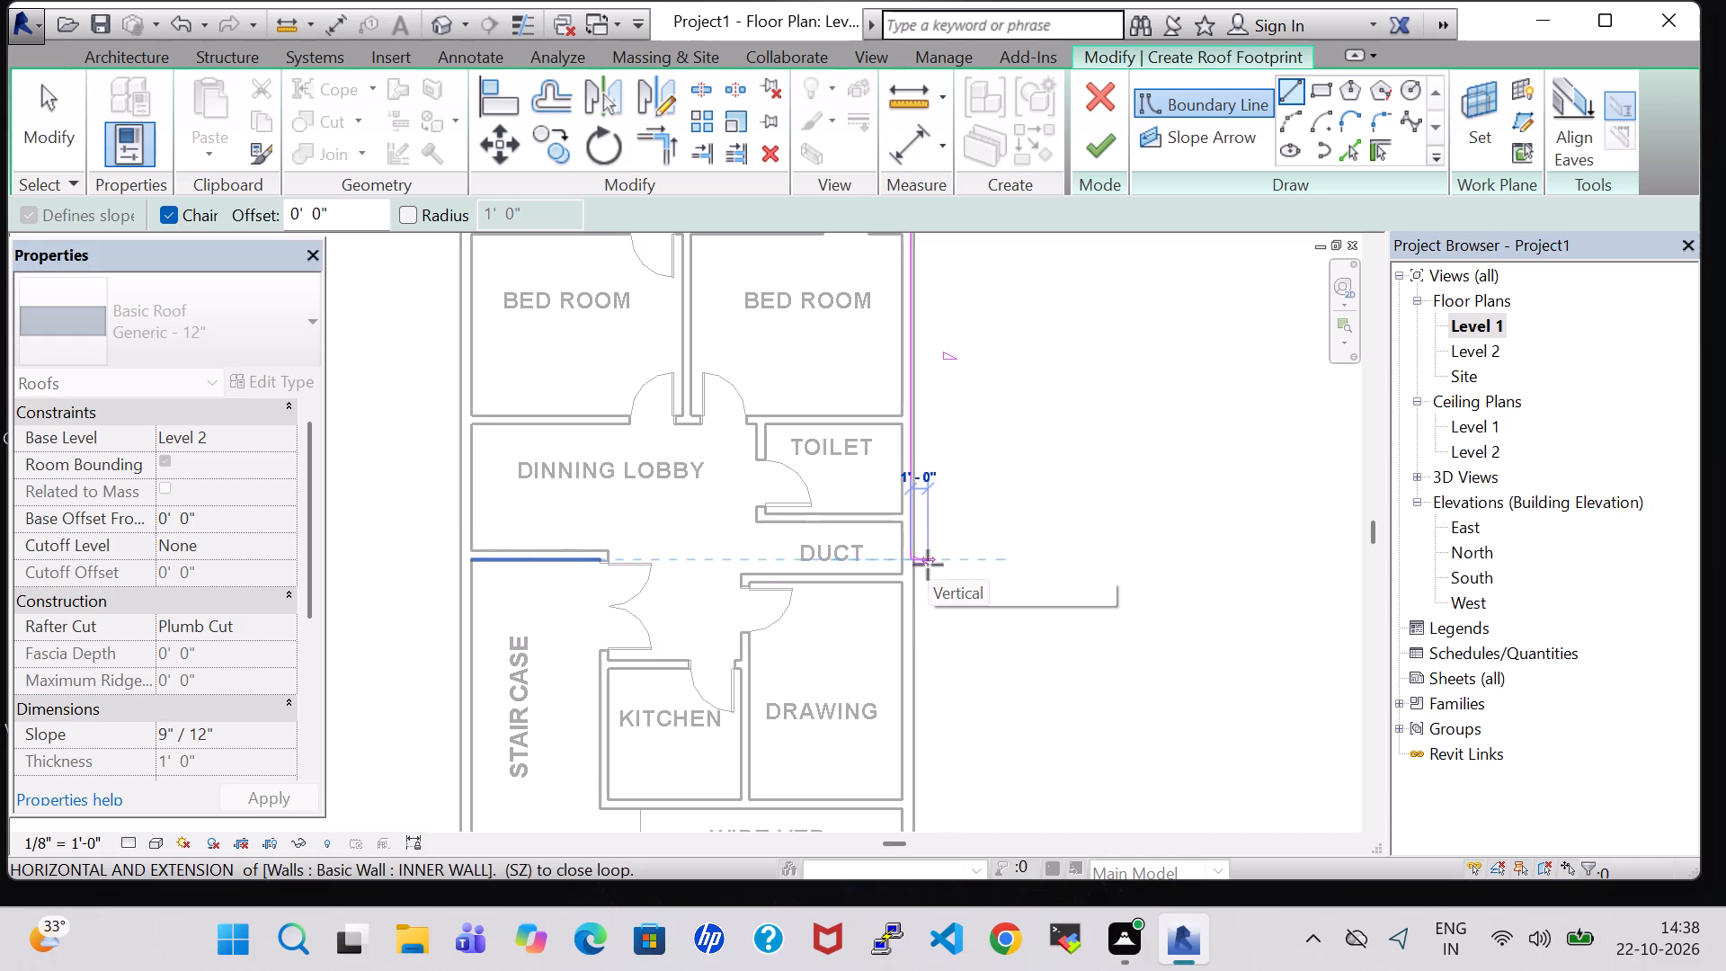
{"action": "key", "text": "Escape"}
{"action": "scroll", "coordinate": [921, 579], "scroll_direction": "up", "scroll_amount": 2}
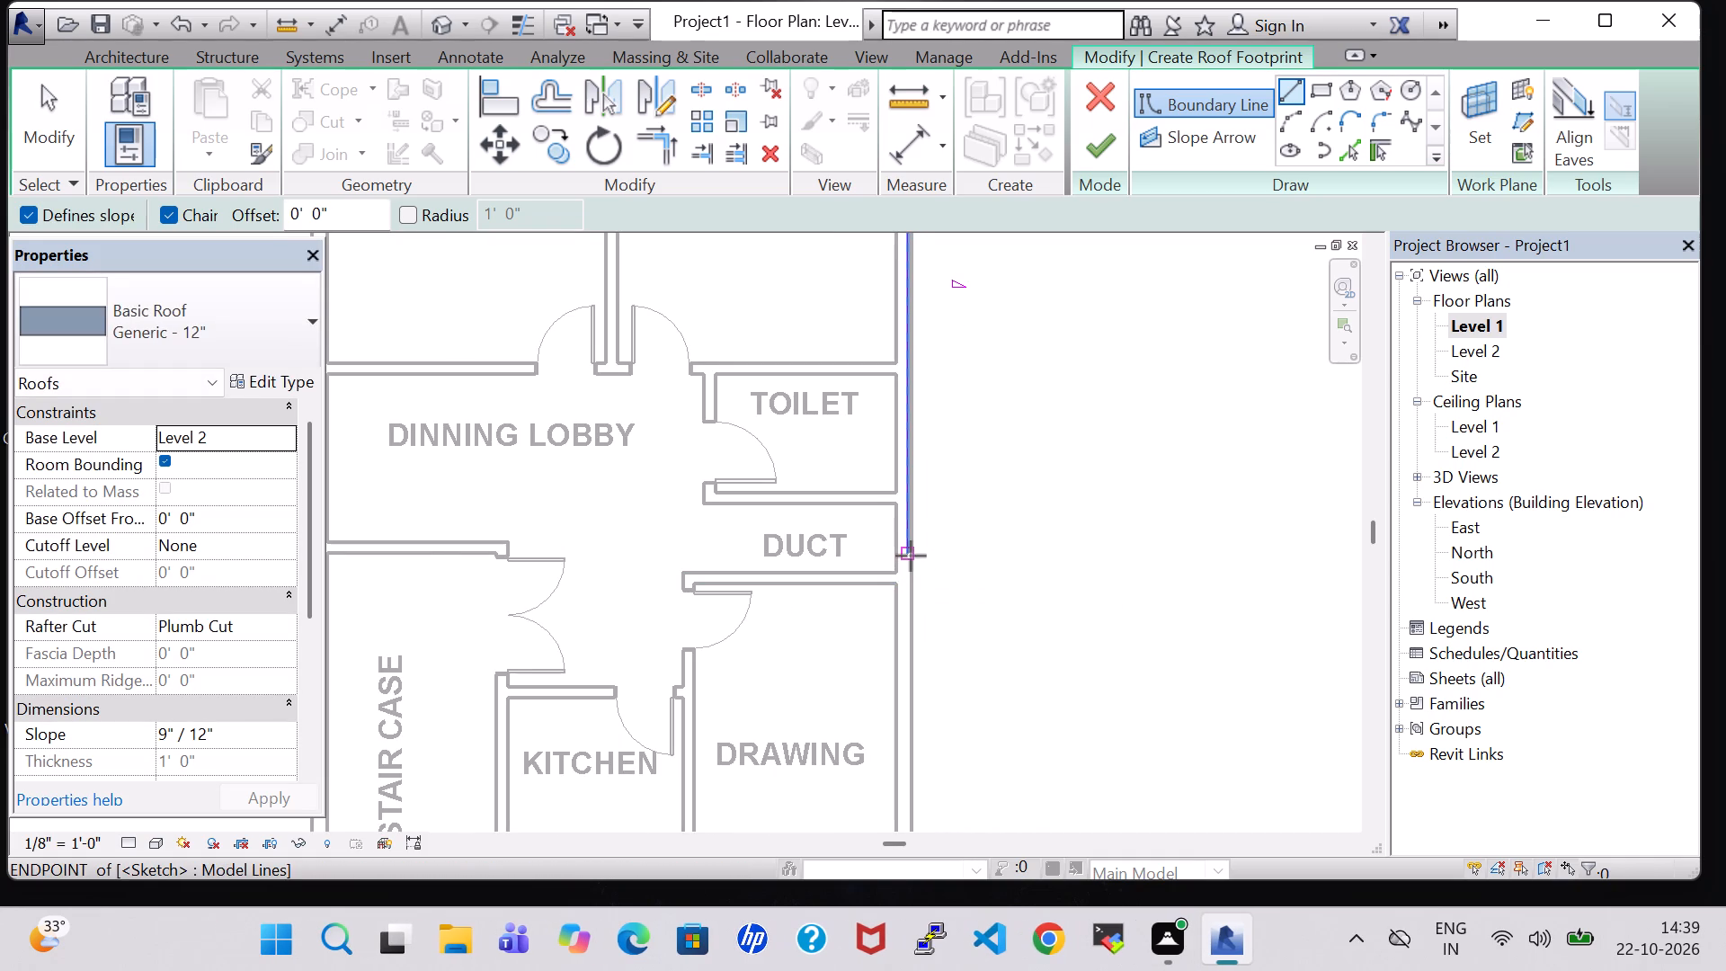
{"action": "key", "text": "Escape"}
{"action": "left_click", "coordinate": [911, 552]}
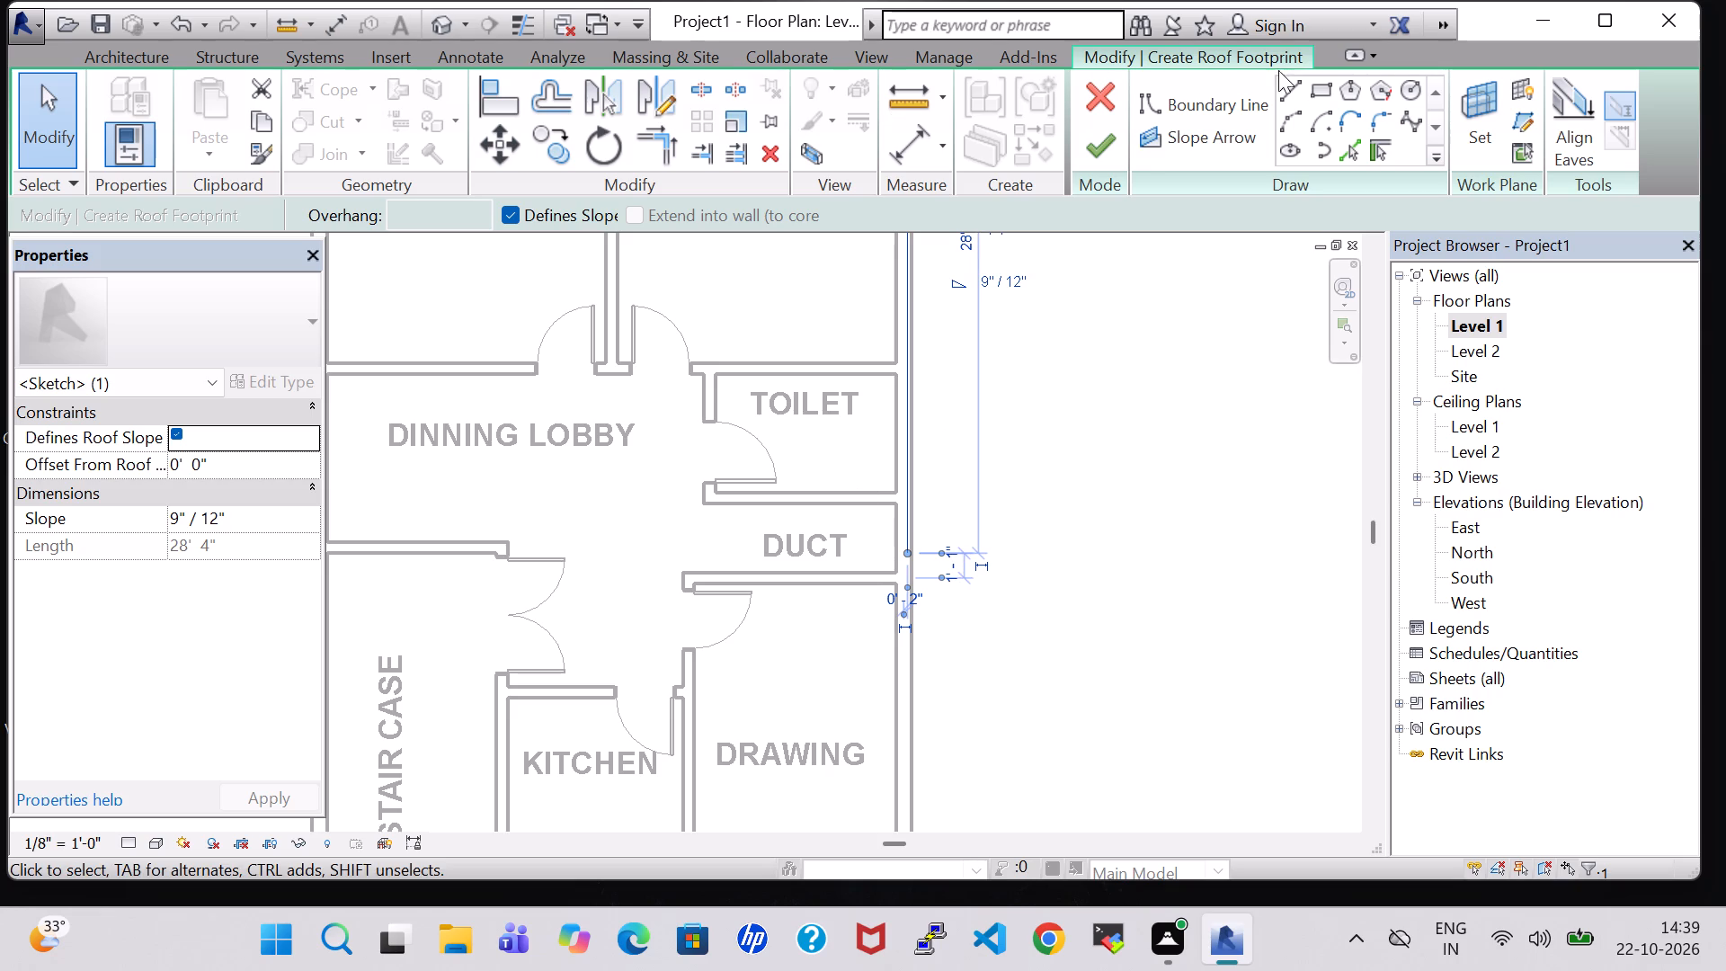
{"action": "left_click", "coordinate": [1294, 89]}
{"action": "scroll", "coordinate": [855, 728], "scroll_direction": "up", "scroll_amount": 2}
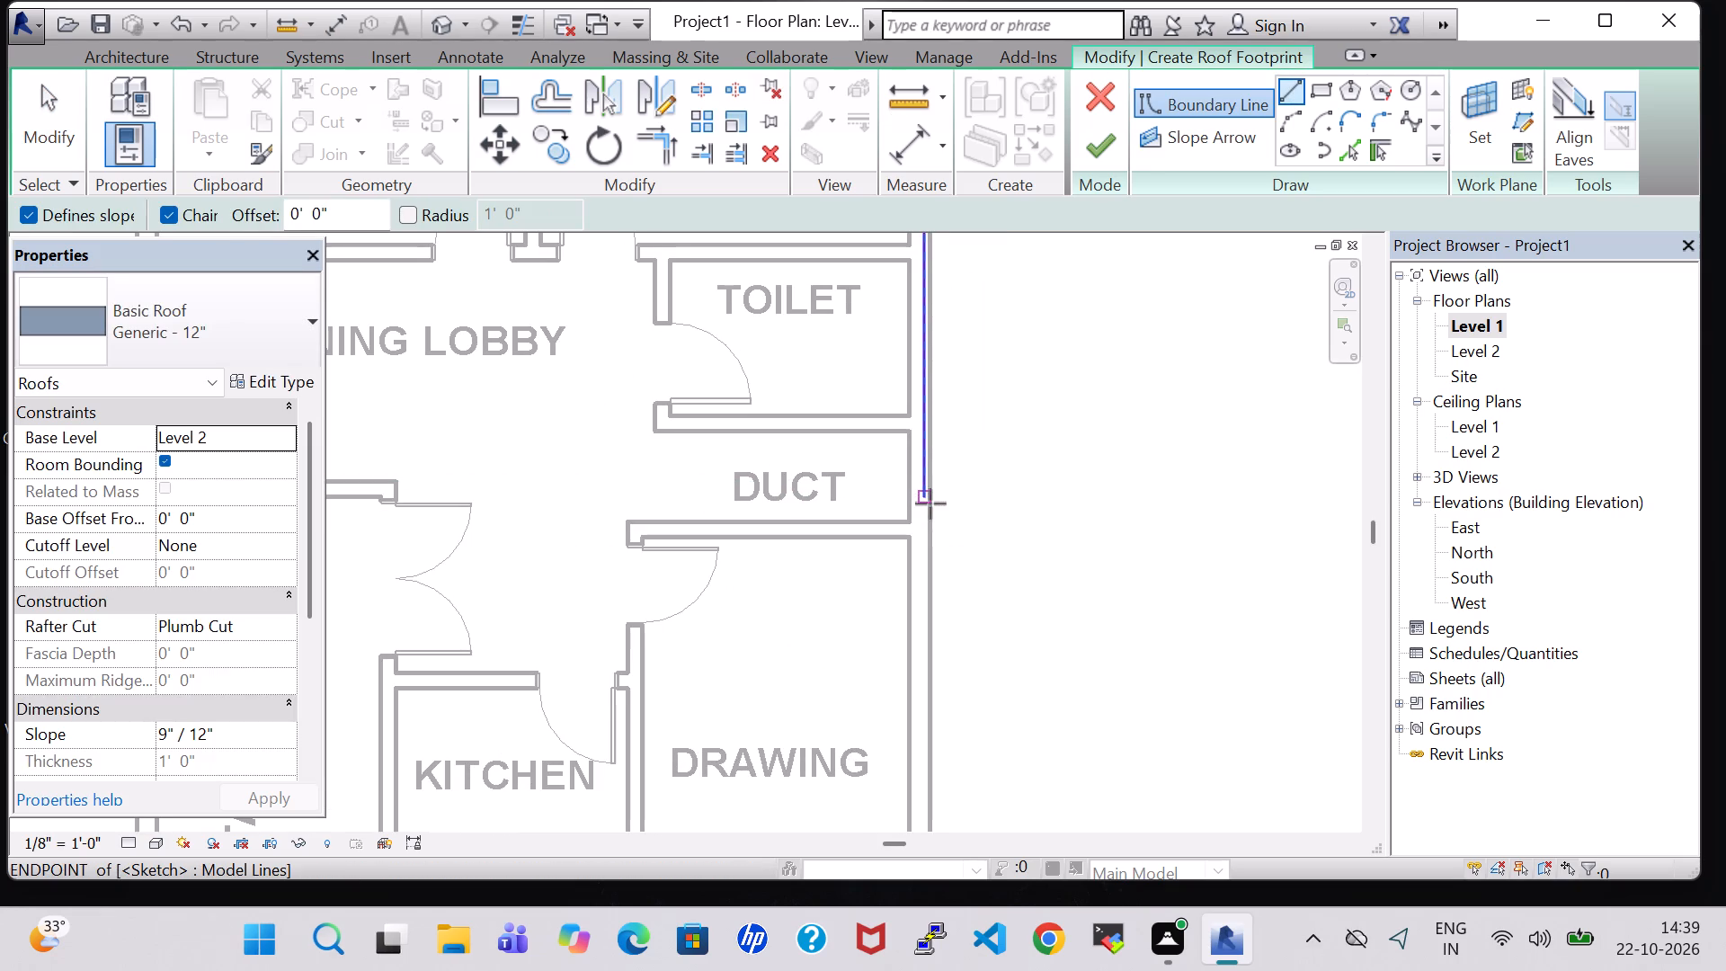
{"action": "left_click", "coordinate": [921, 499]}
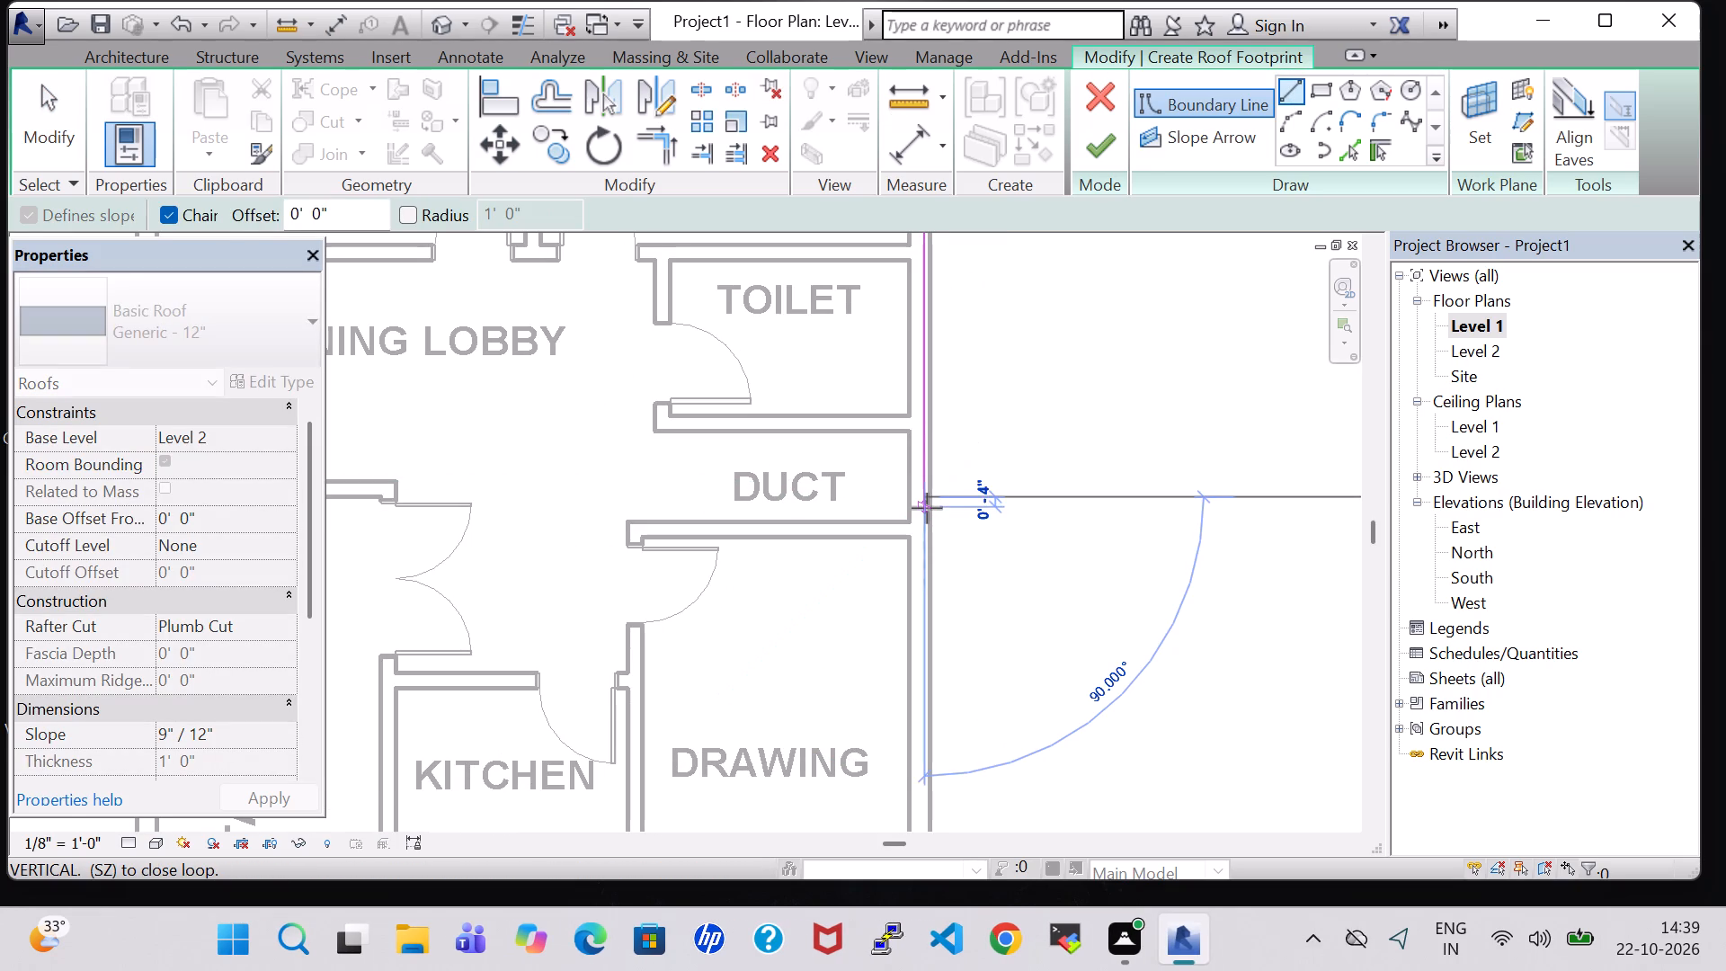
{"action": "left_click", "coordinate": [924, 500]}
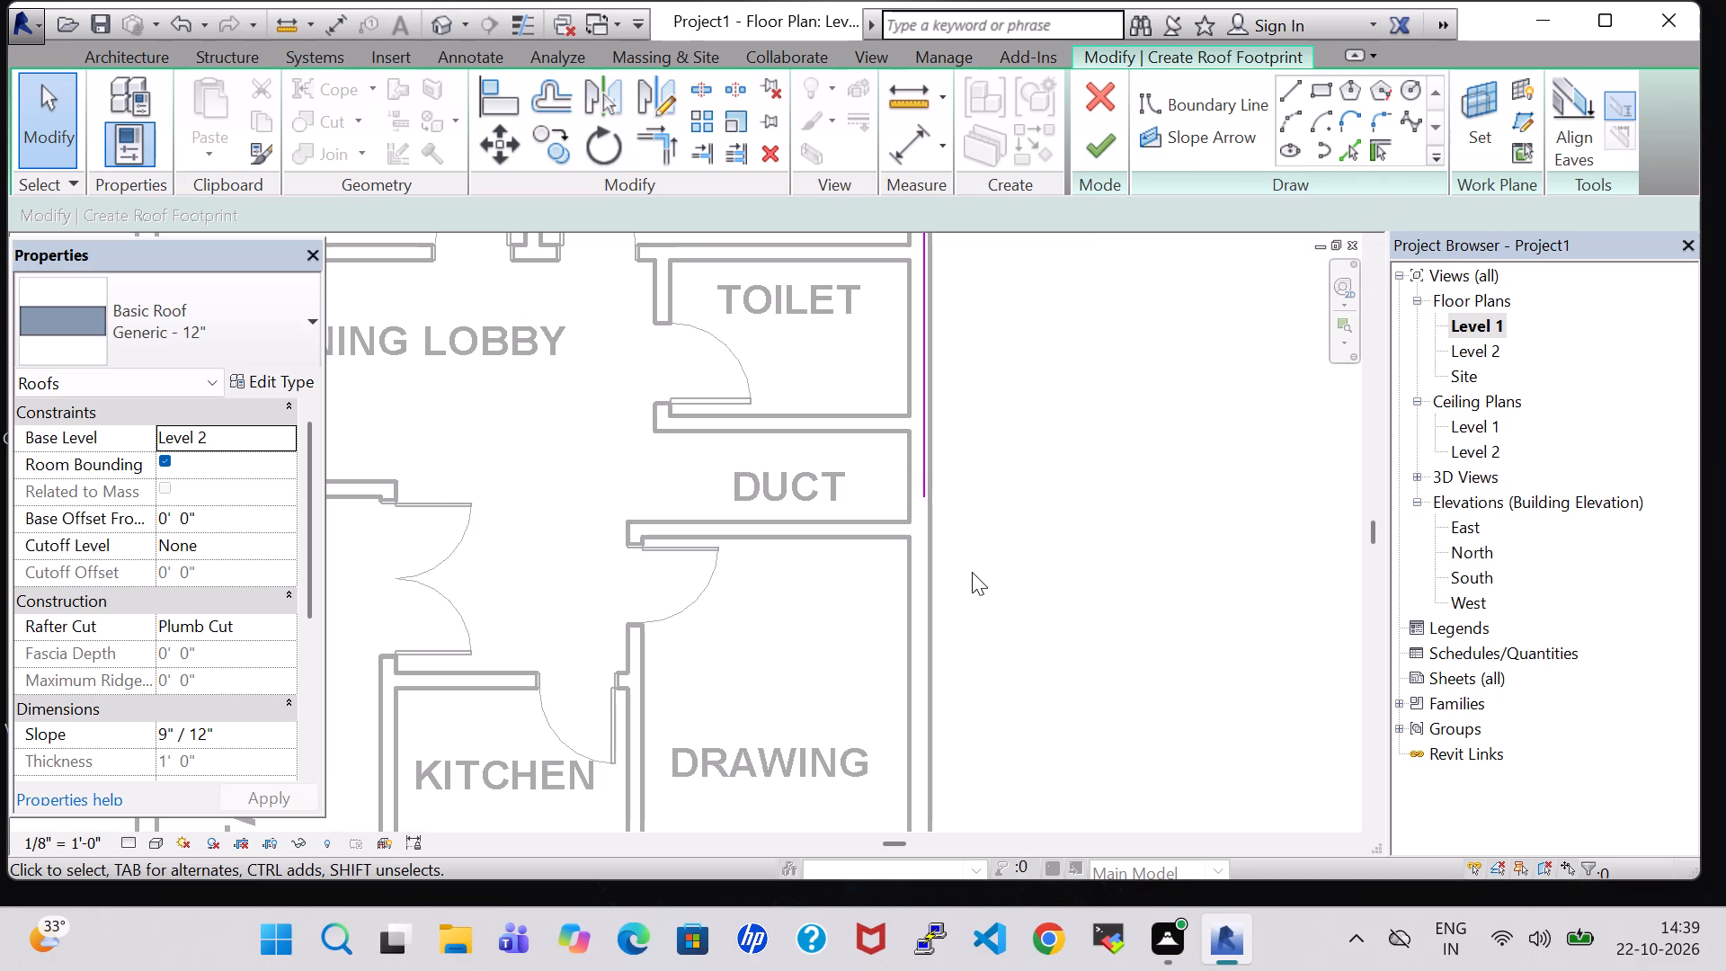
Draw a horizontal roof boundary line from the west wall's outer face across to the east wall, level with the east boundary's lower end.
{"action": "left_click", "coordinate": [1294, 102]}
{"action": "middle_click_drag", "start_coordinate": [668, 622], "coordinate": [953, 641]}
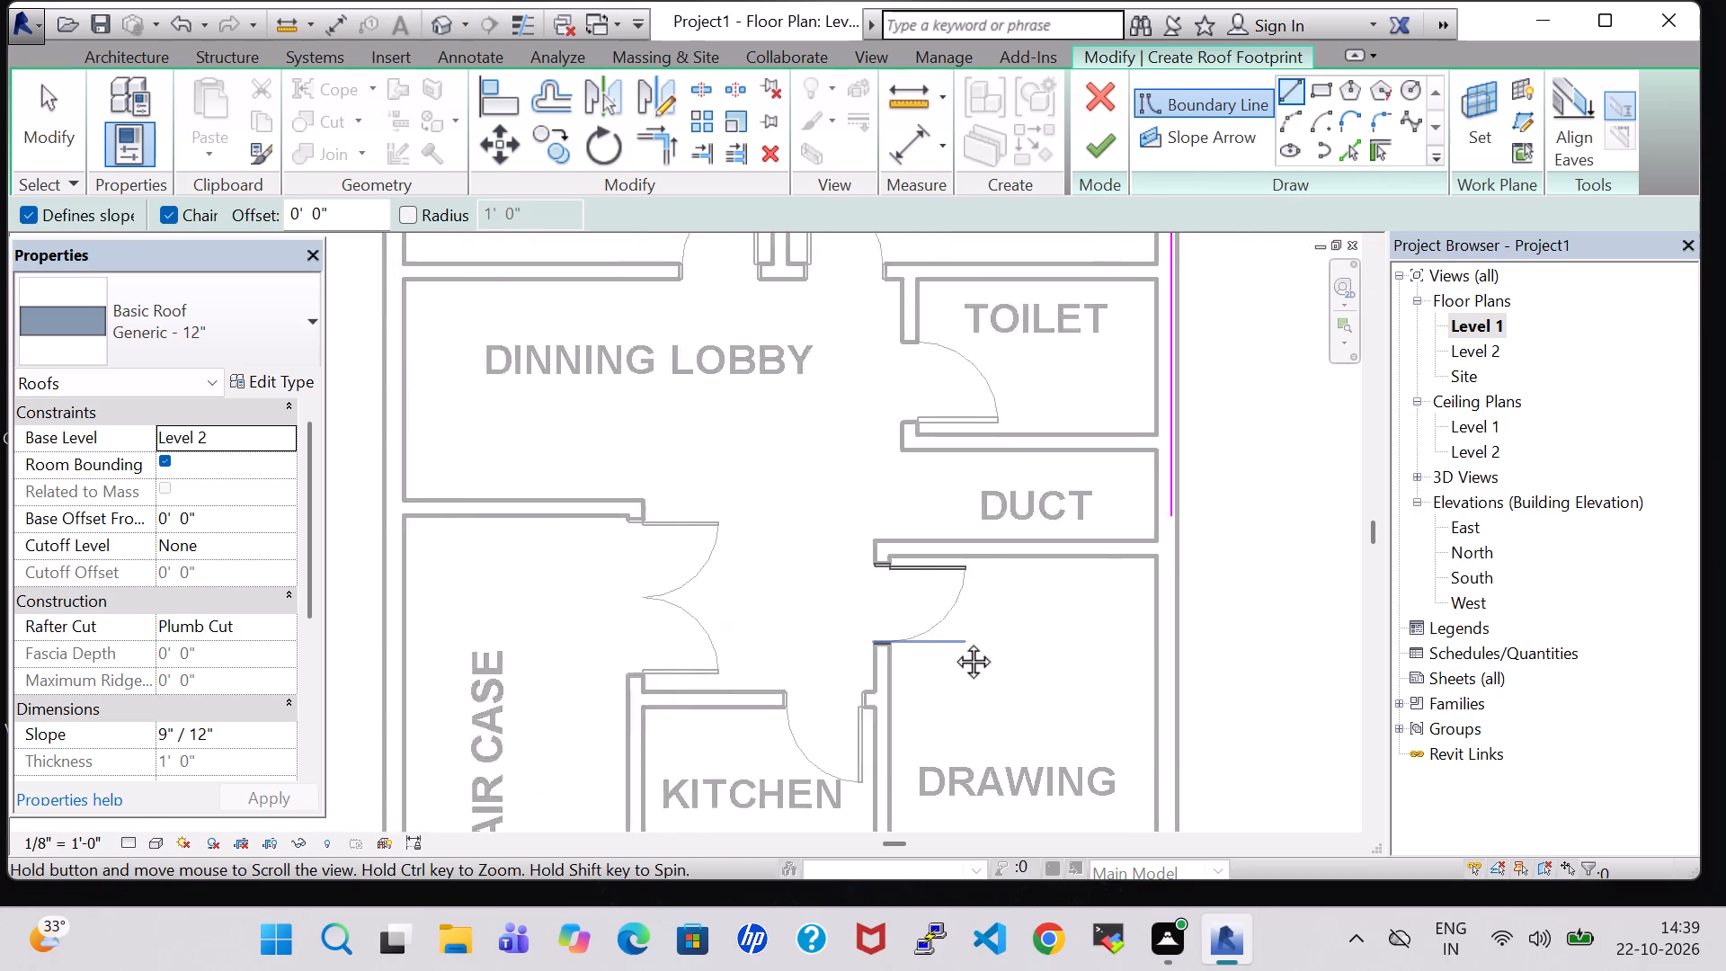
{"action": "middle_click_drag", "start_coordinate": [953, 641], "coordinate": [1031, 646]}
{"action": "left_click", "coordinate": [497, 526]}
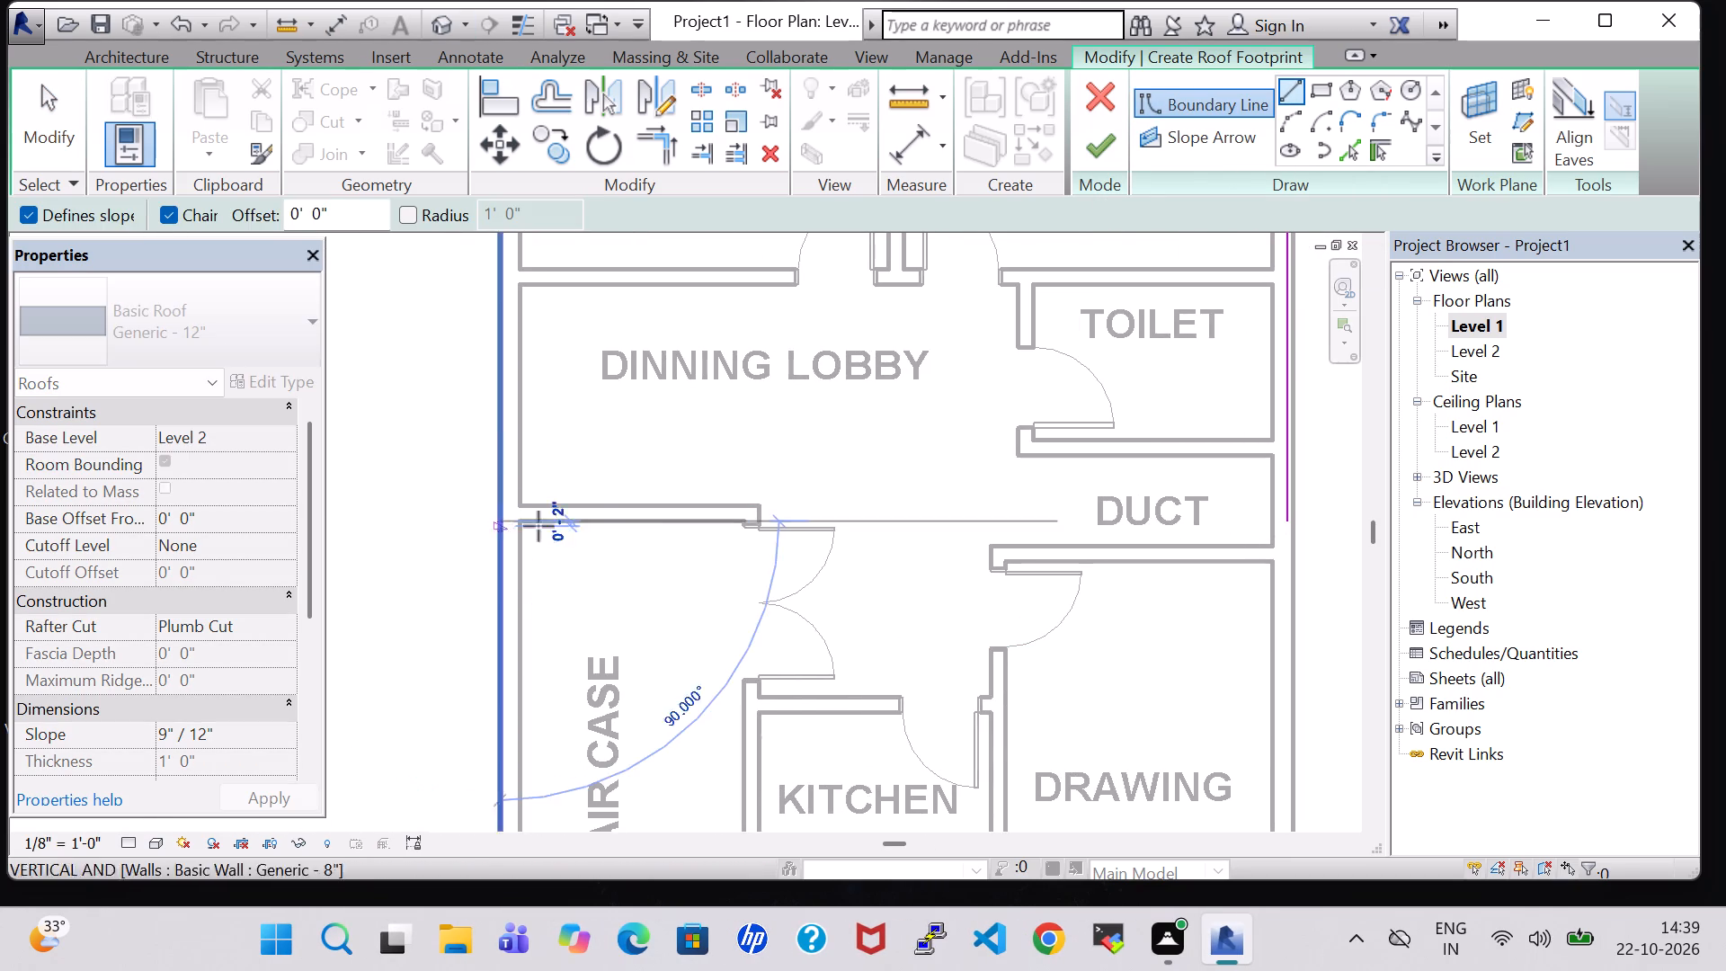
{"action": "middle_click", "coordinate": [1054, 531]}
{"action": "middle_click_drag", "start_coordinate": [965, 531], "coordinate": [859, 531]}
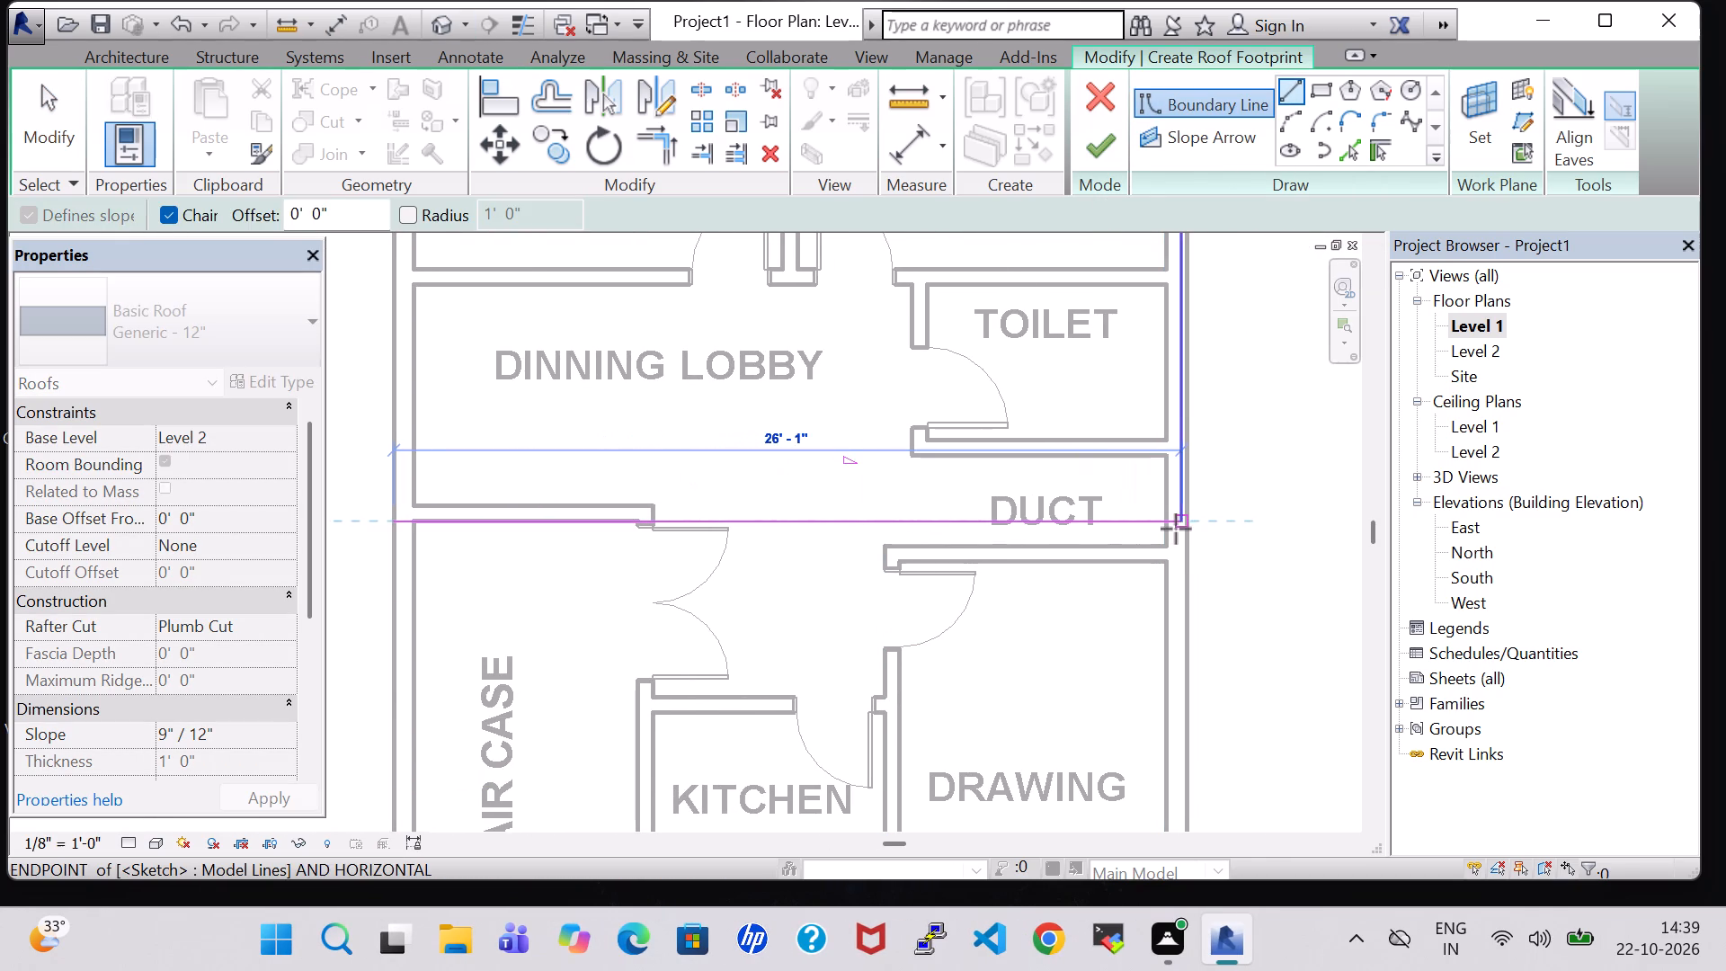
{"action": "scroll", "coordinate": [1178, 529], "scroll_direction": "up", "scroll_amount": 4}
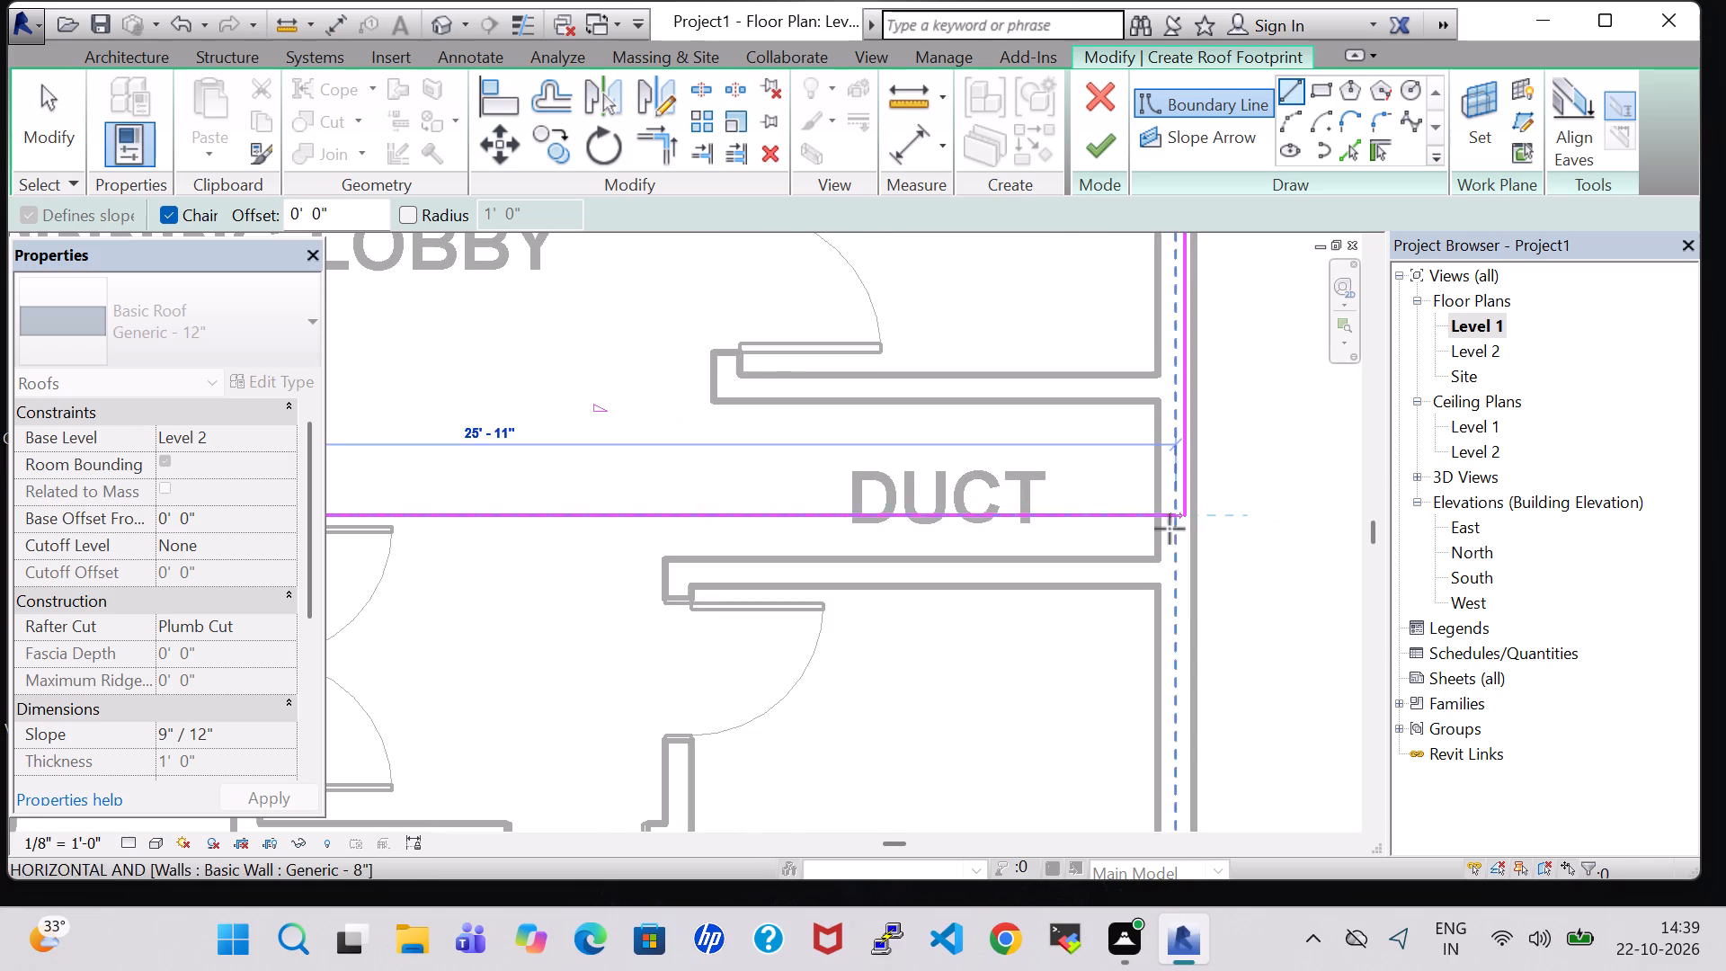
{"action": "left_click", "coordinate": [1197, 517]}
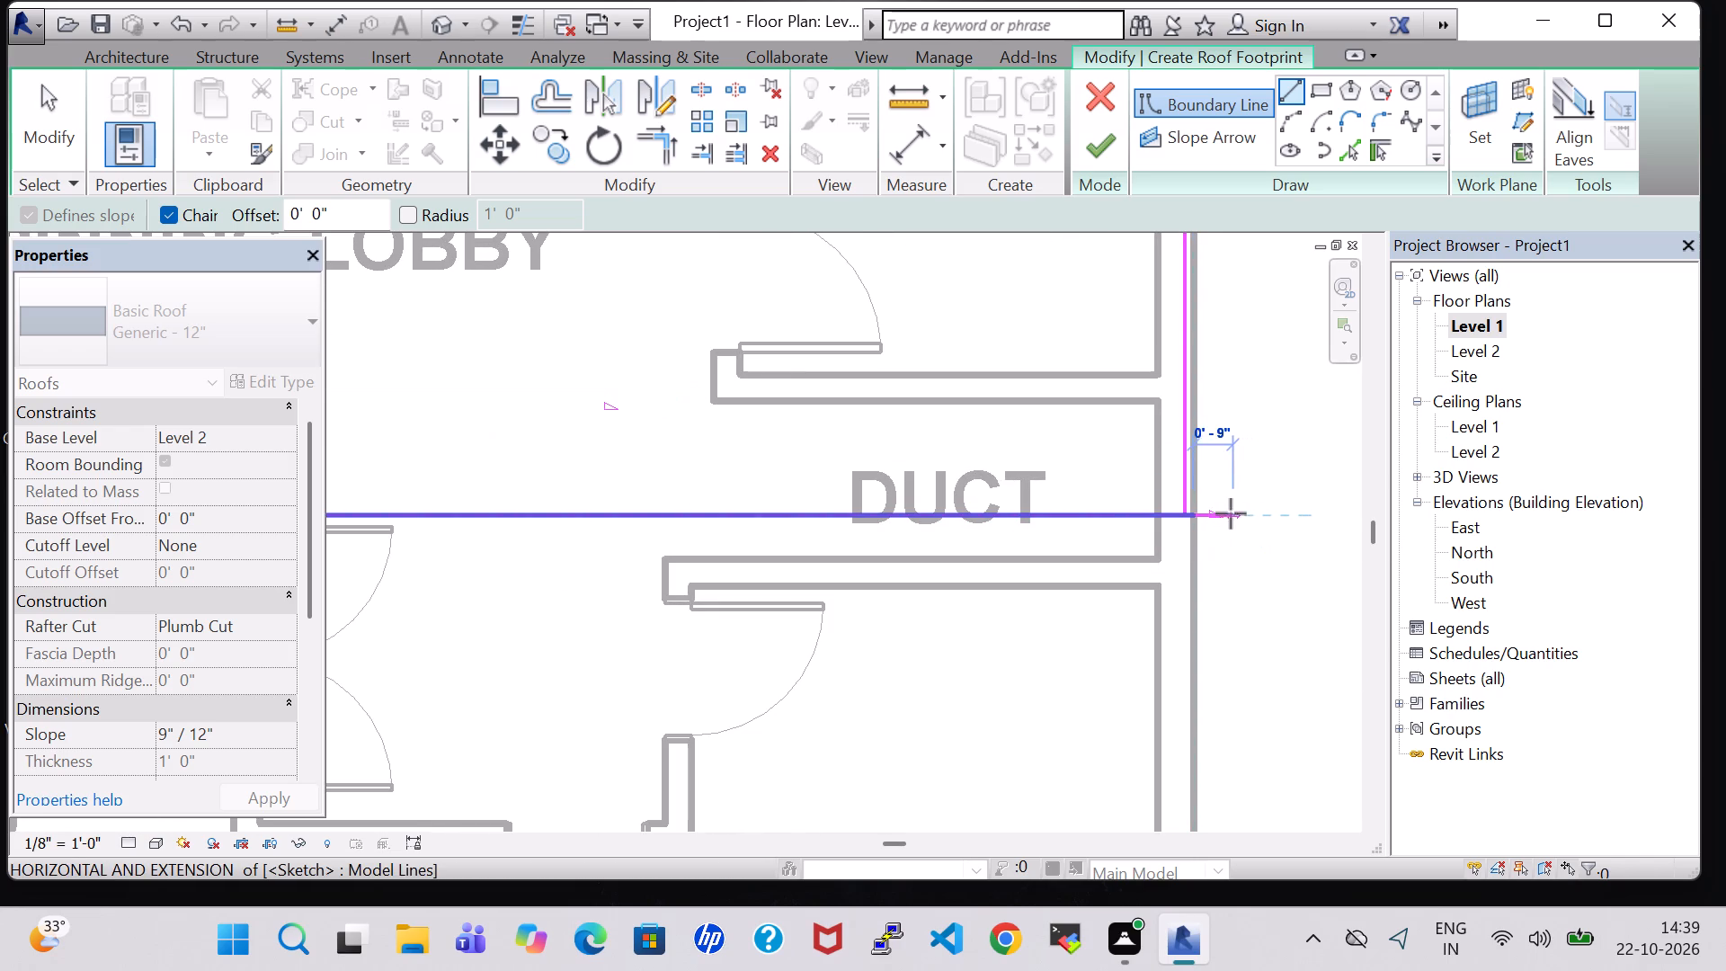
{"action": "key", "text": "Escape"}
{"action": "key", "text": "Escape"}
Nudge the east roof boundary line slightly outward toward the outer face of the east wall.
{"action": "left_click", "coordinate": [1189, 494]}
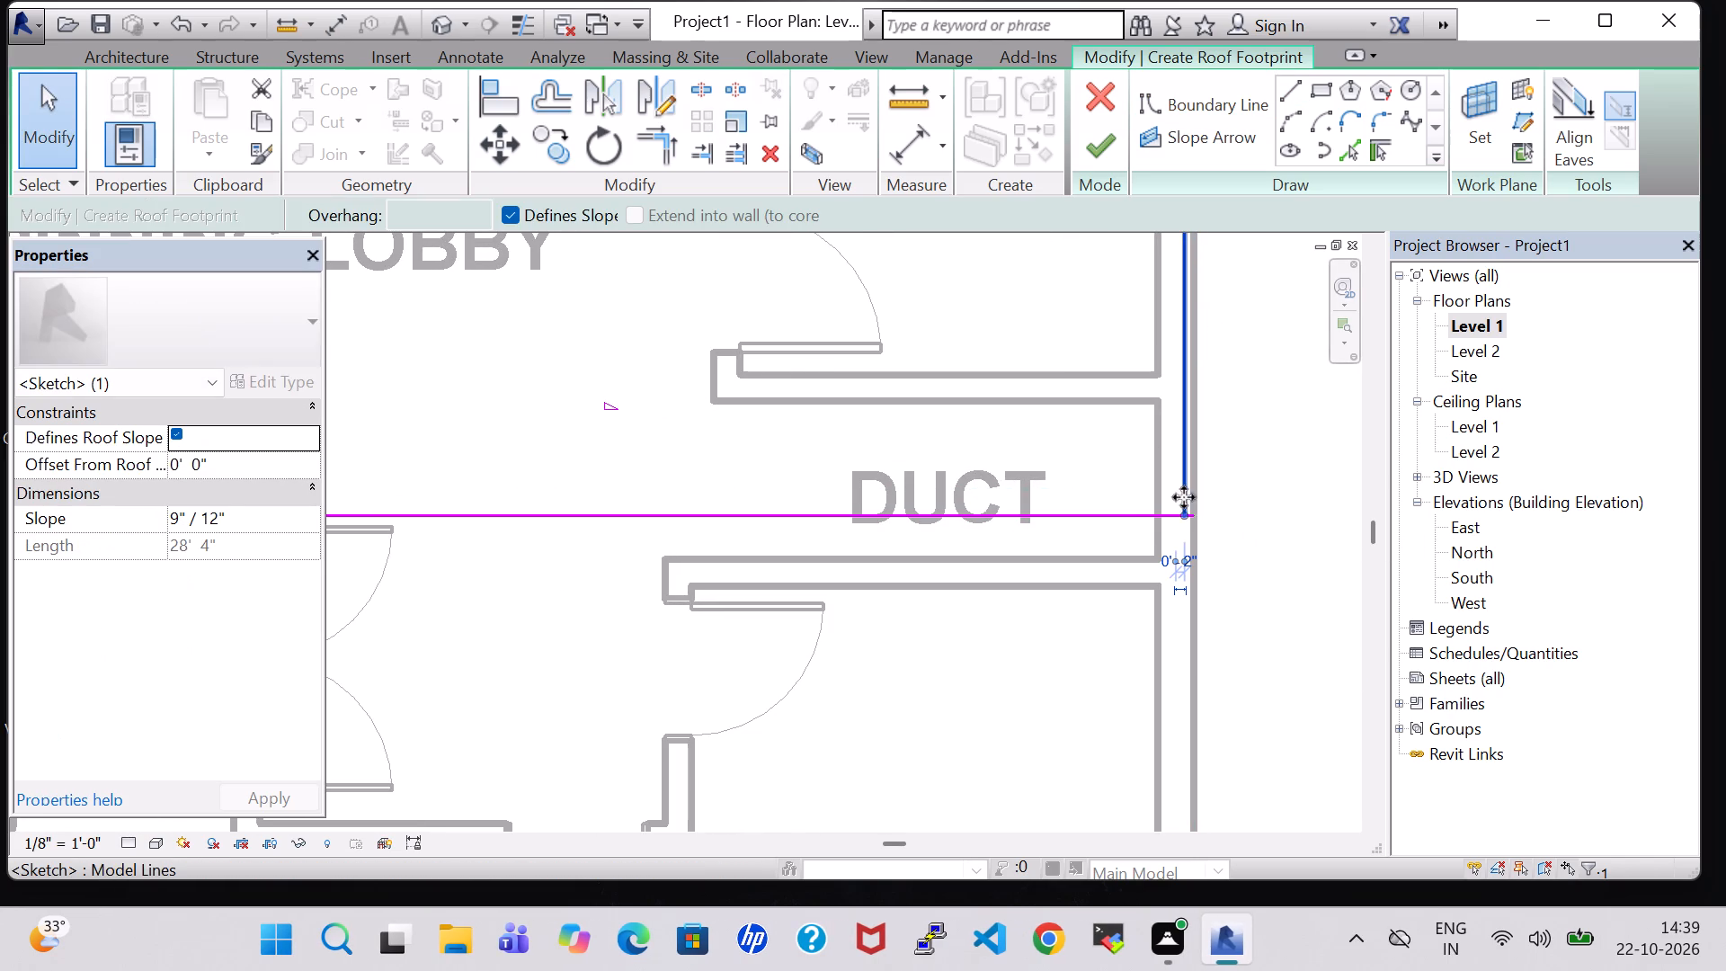
{"action": "key", "text": "Right"}
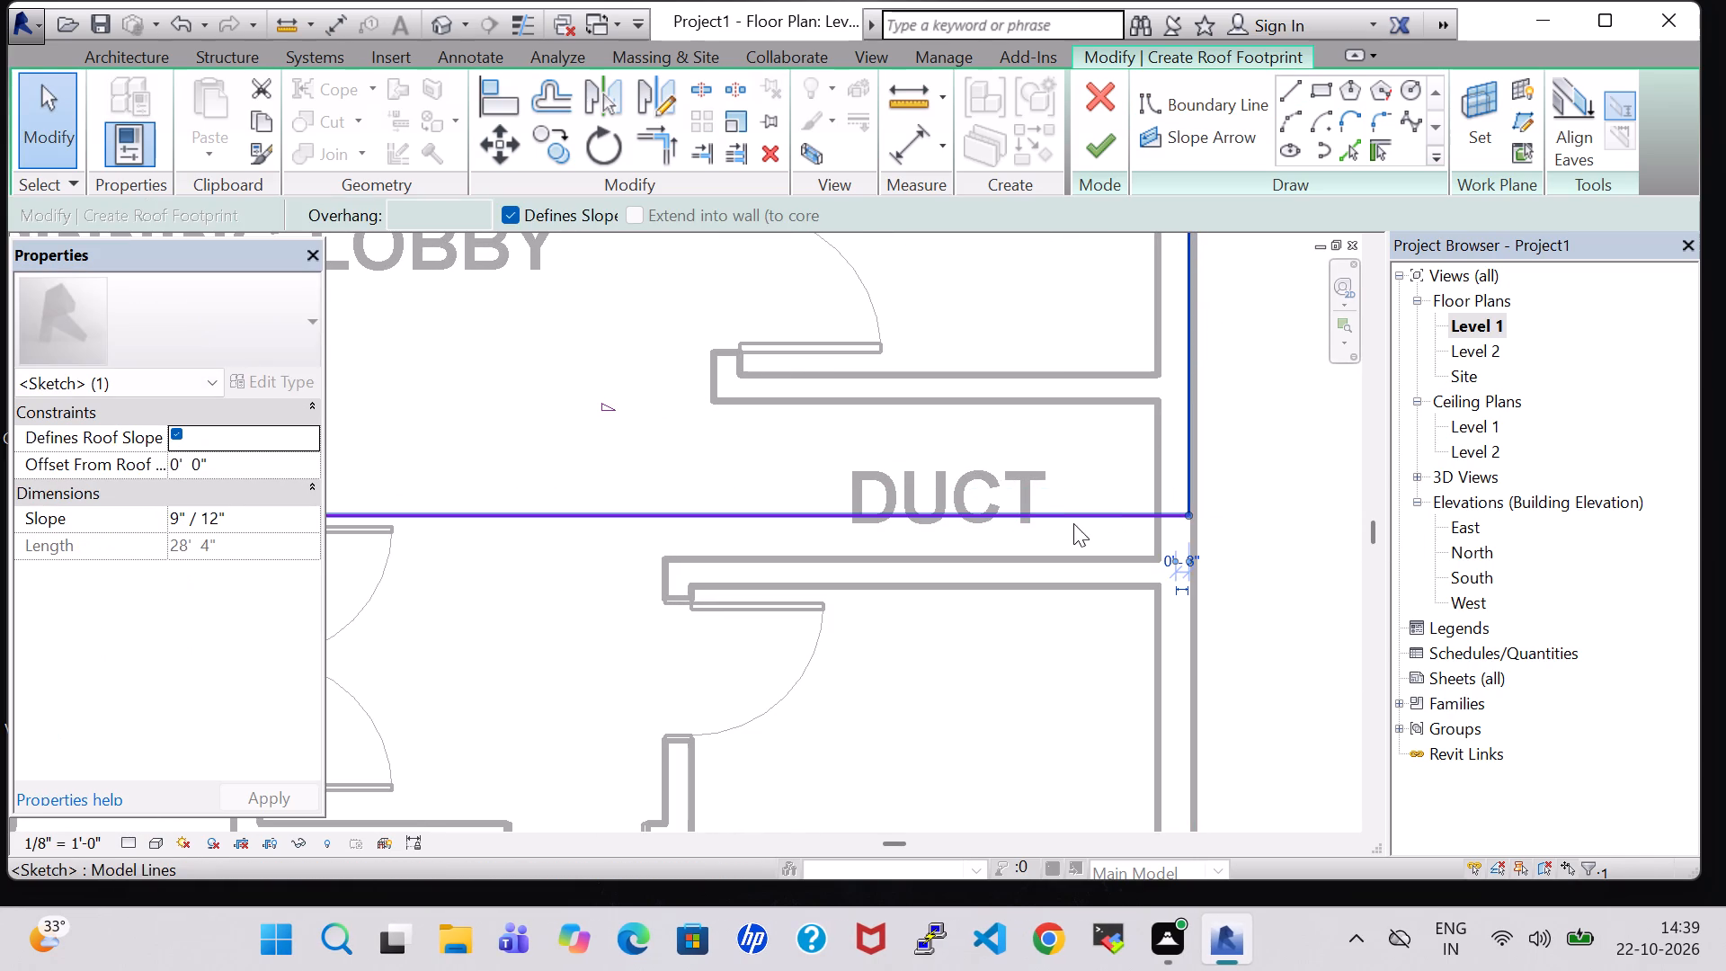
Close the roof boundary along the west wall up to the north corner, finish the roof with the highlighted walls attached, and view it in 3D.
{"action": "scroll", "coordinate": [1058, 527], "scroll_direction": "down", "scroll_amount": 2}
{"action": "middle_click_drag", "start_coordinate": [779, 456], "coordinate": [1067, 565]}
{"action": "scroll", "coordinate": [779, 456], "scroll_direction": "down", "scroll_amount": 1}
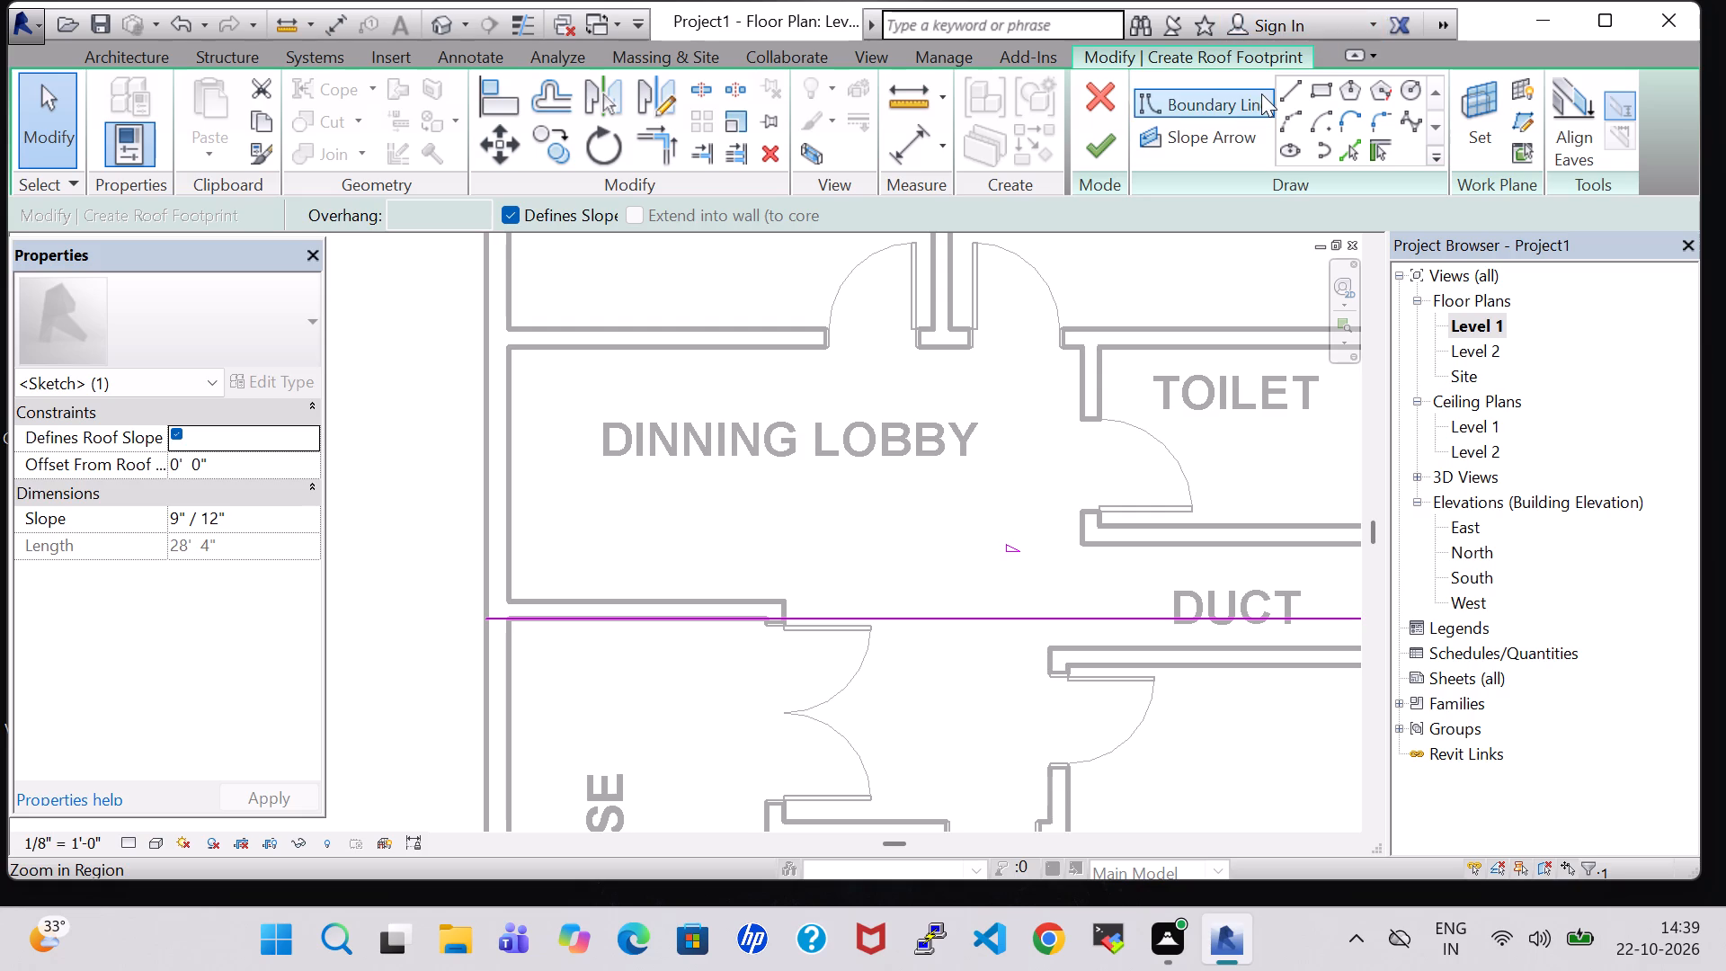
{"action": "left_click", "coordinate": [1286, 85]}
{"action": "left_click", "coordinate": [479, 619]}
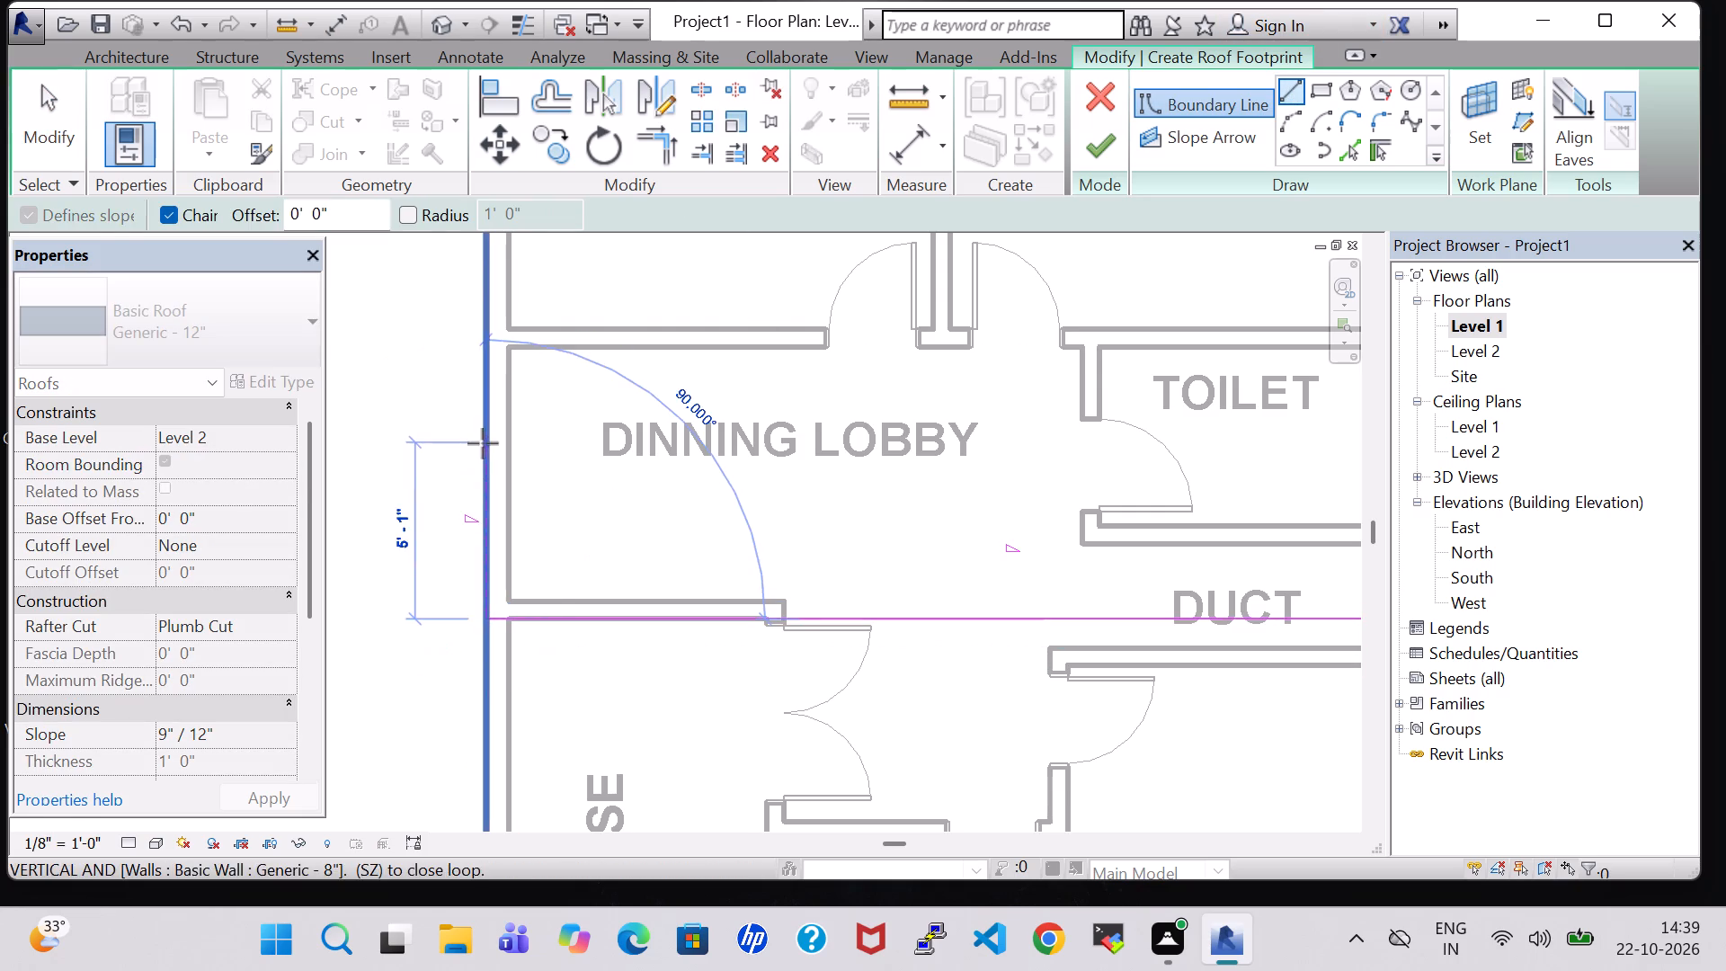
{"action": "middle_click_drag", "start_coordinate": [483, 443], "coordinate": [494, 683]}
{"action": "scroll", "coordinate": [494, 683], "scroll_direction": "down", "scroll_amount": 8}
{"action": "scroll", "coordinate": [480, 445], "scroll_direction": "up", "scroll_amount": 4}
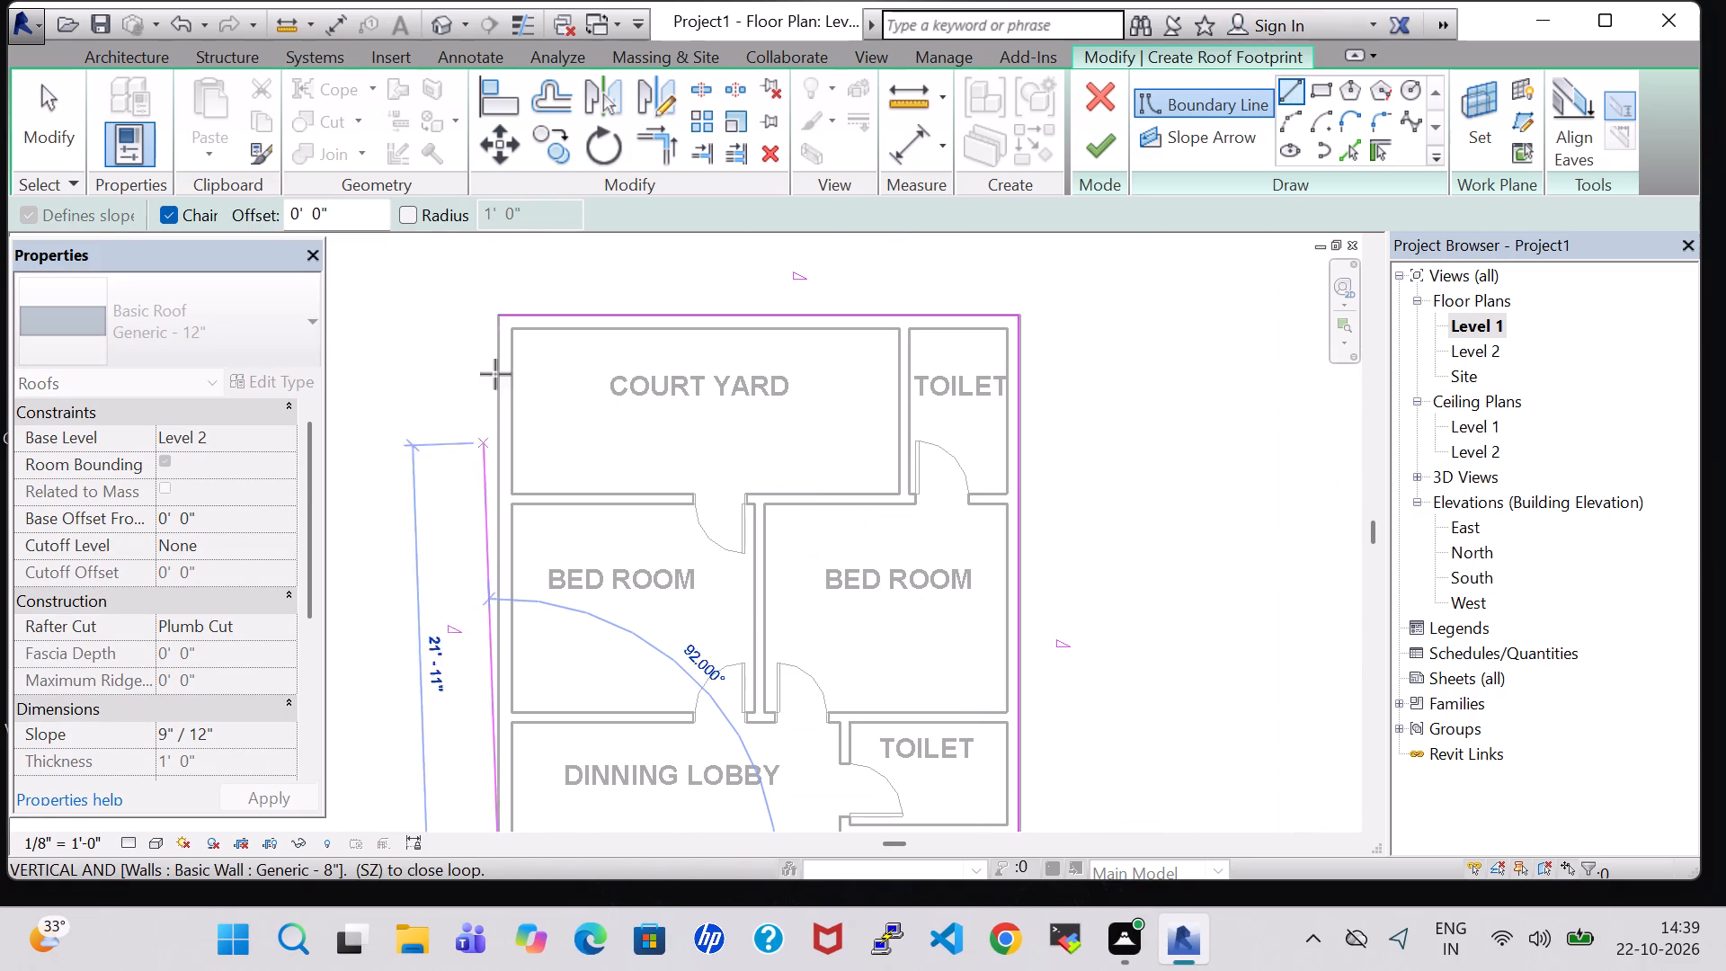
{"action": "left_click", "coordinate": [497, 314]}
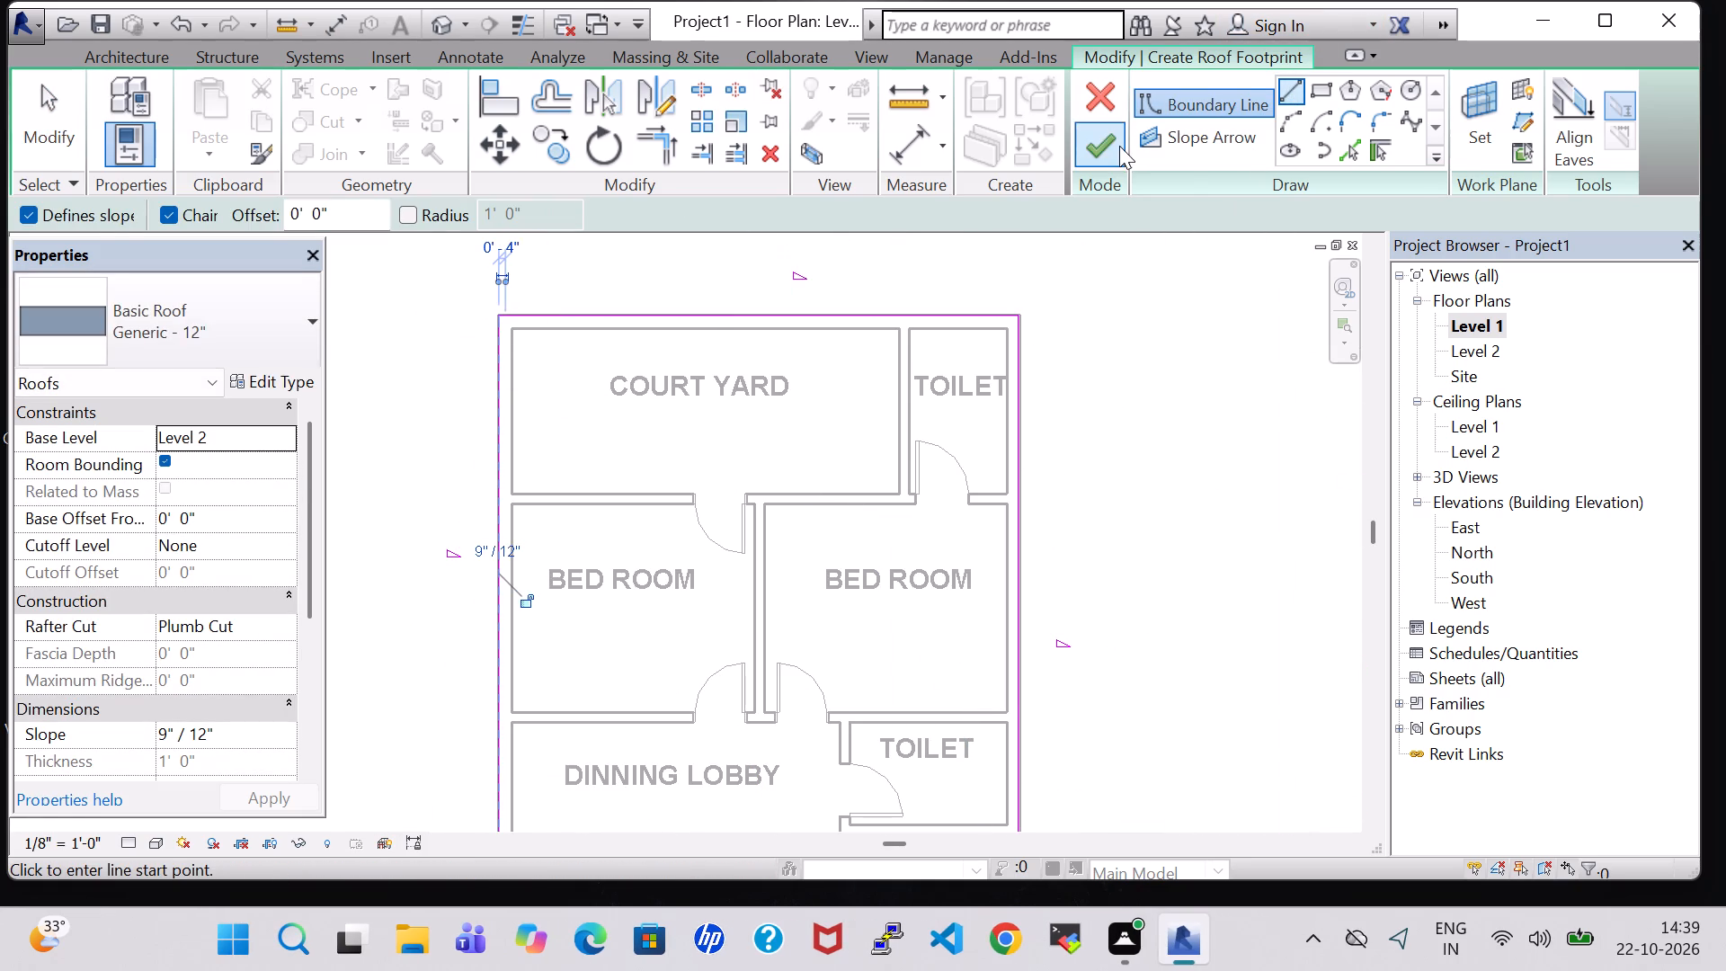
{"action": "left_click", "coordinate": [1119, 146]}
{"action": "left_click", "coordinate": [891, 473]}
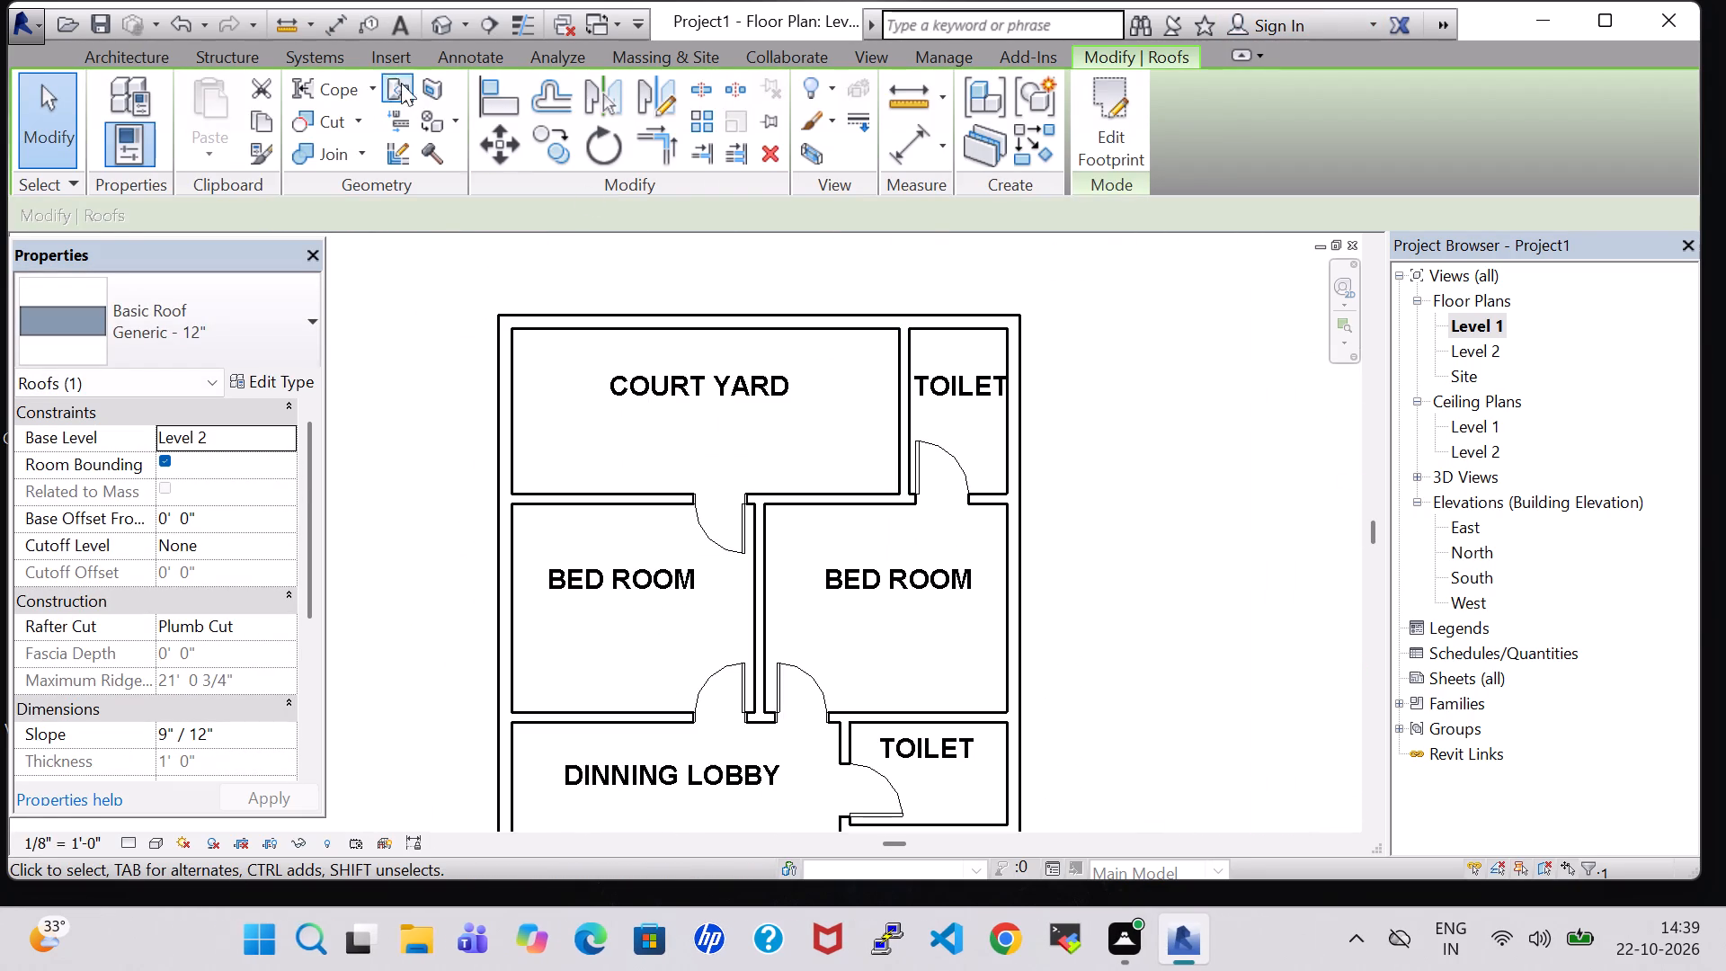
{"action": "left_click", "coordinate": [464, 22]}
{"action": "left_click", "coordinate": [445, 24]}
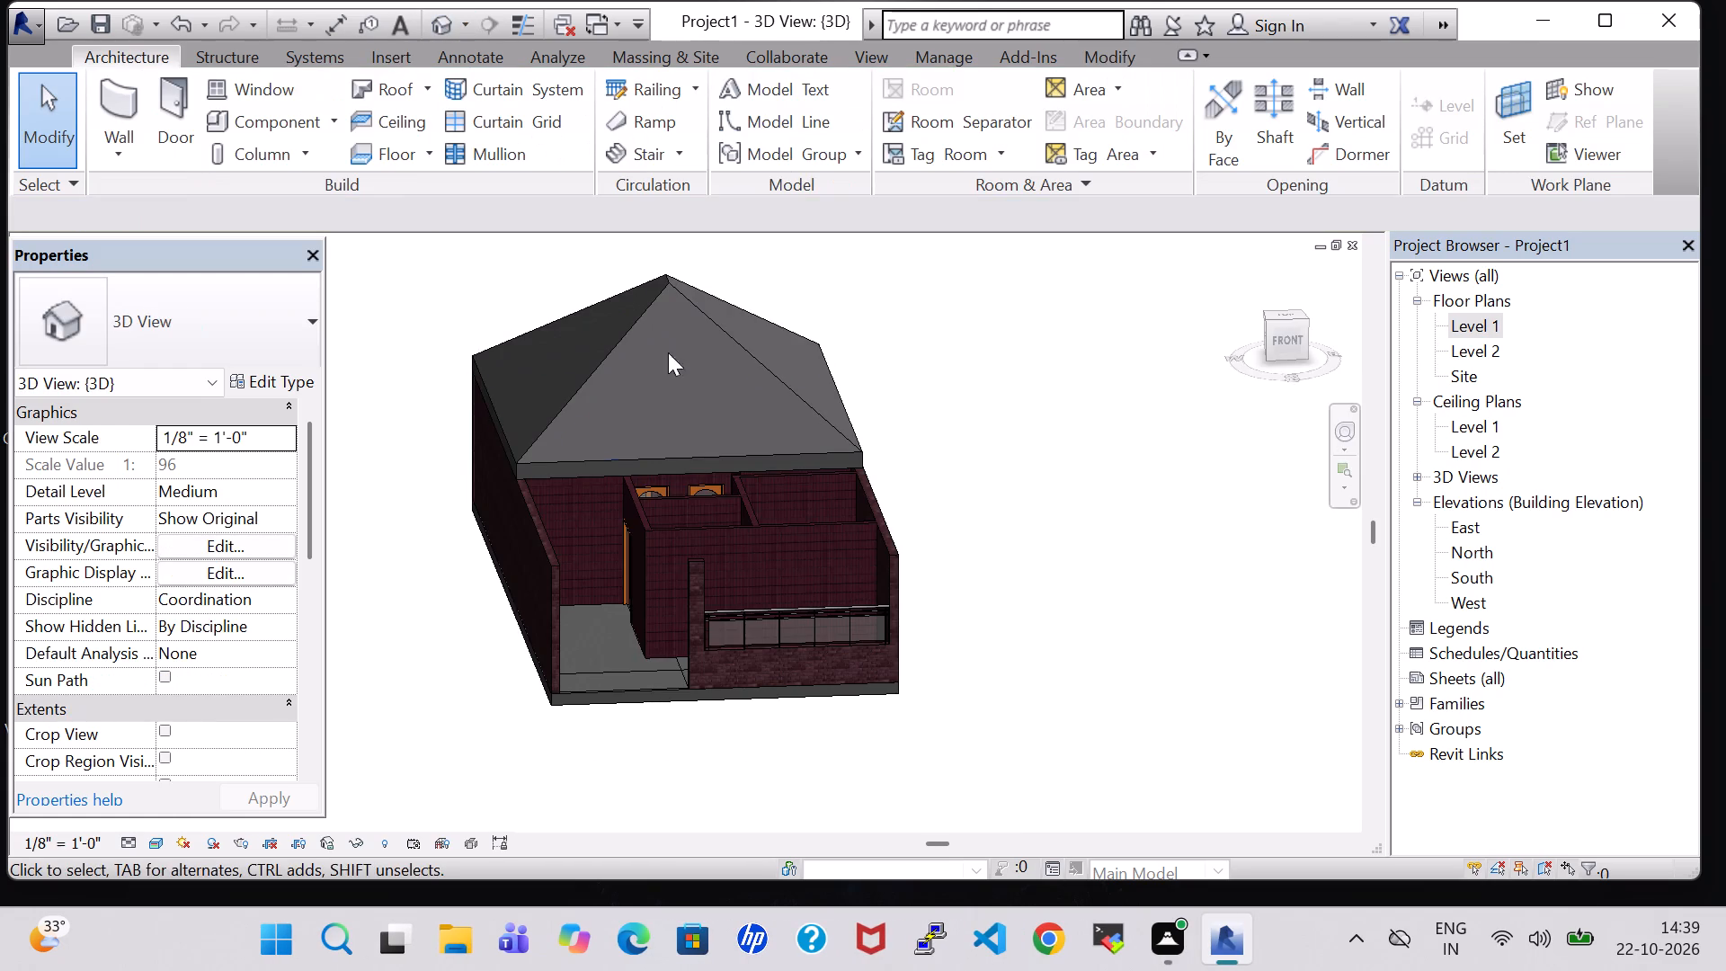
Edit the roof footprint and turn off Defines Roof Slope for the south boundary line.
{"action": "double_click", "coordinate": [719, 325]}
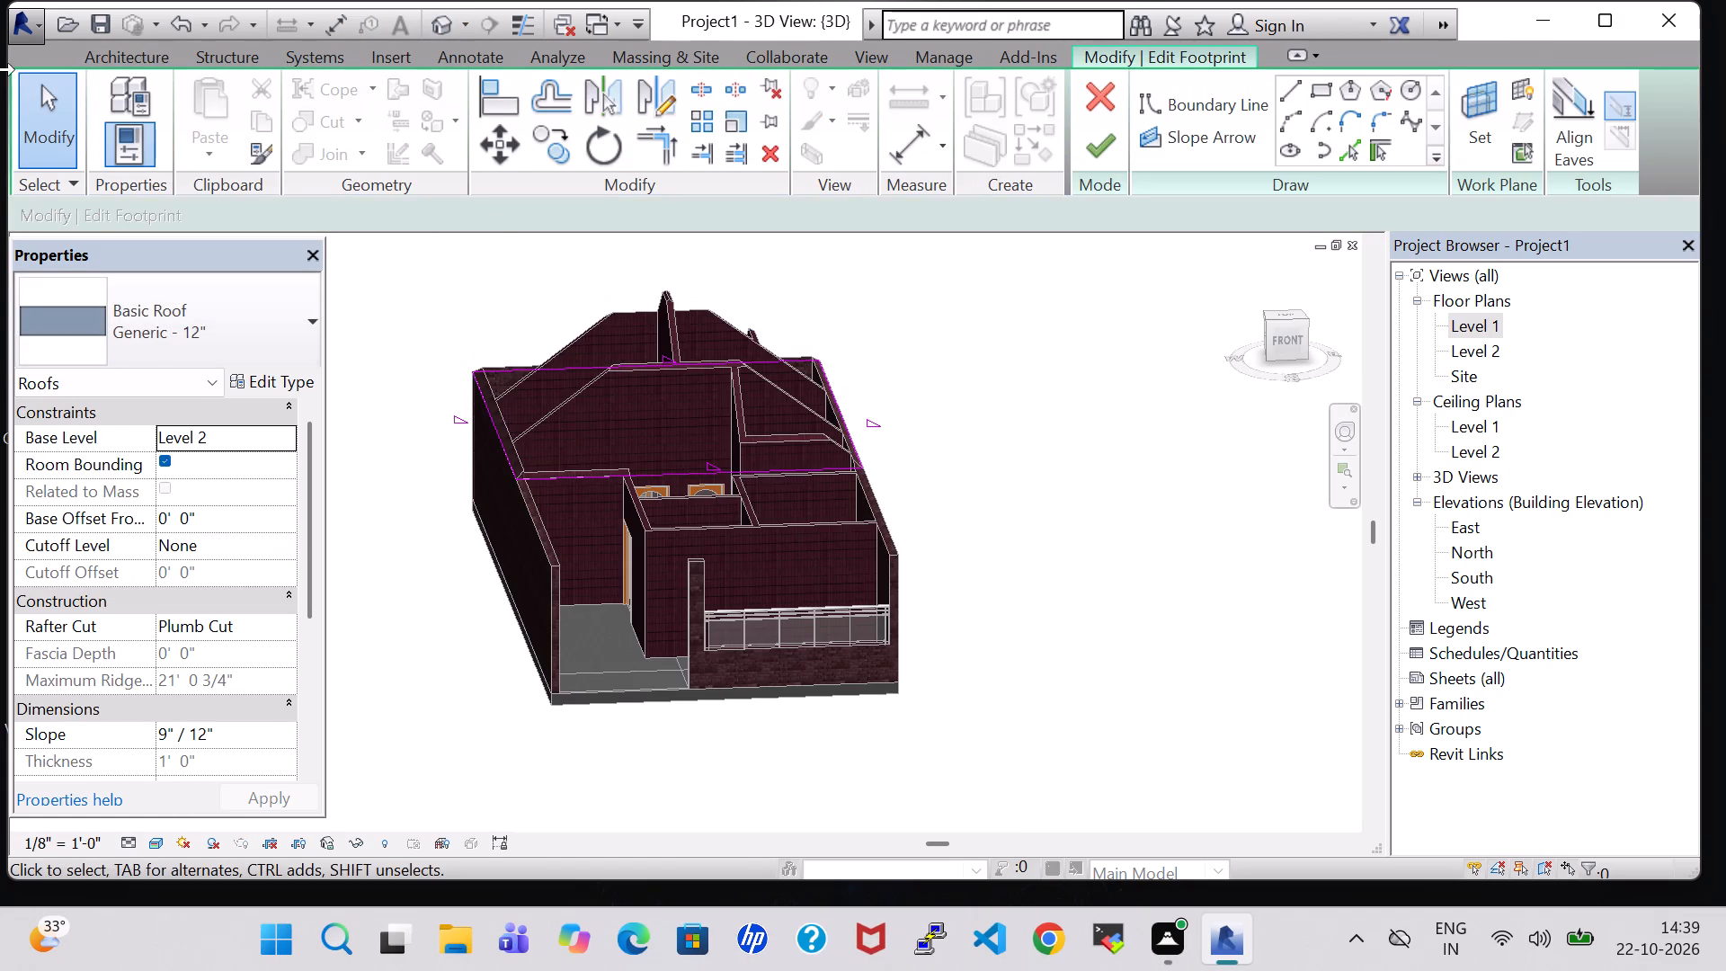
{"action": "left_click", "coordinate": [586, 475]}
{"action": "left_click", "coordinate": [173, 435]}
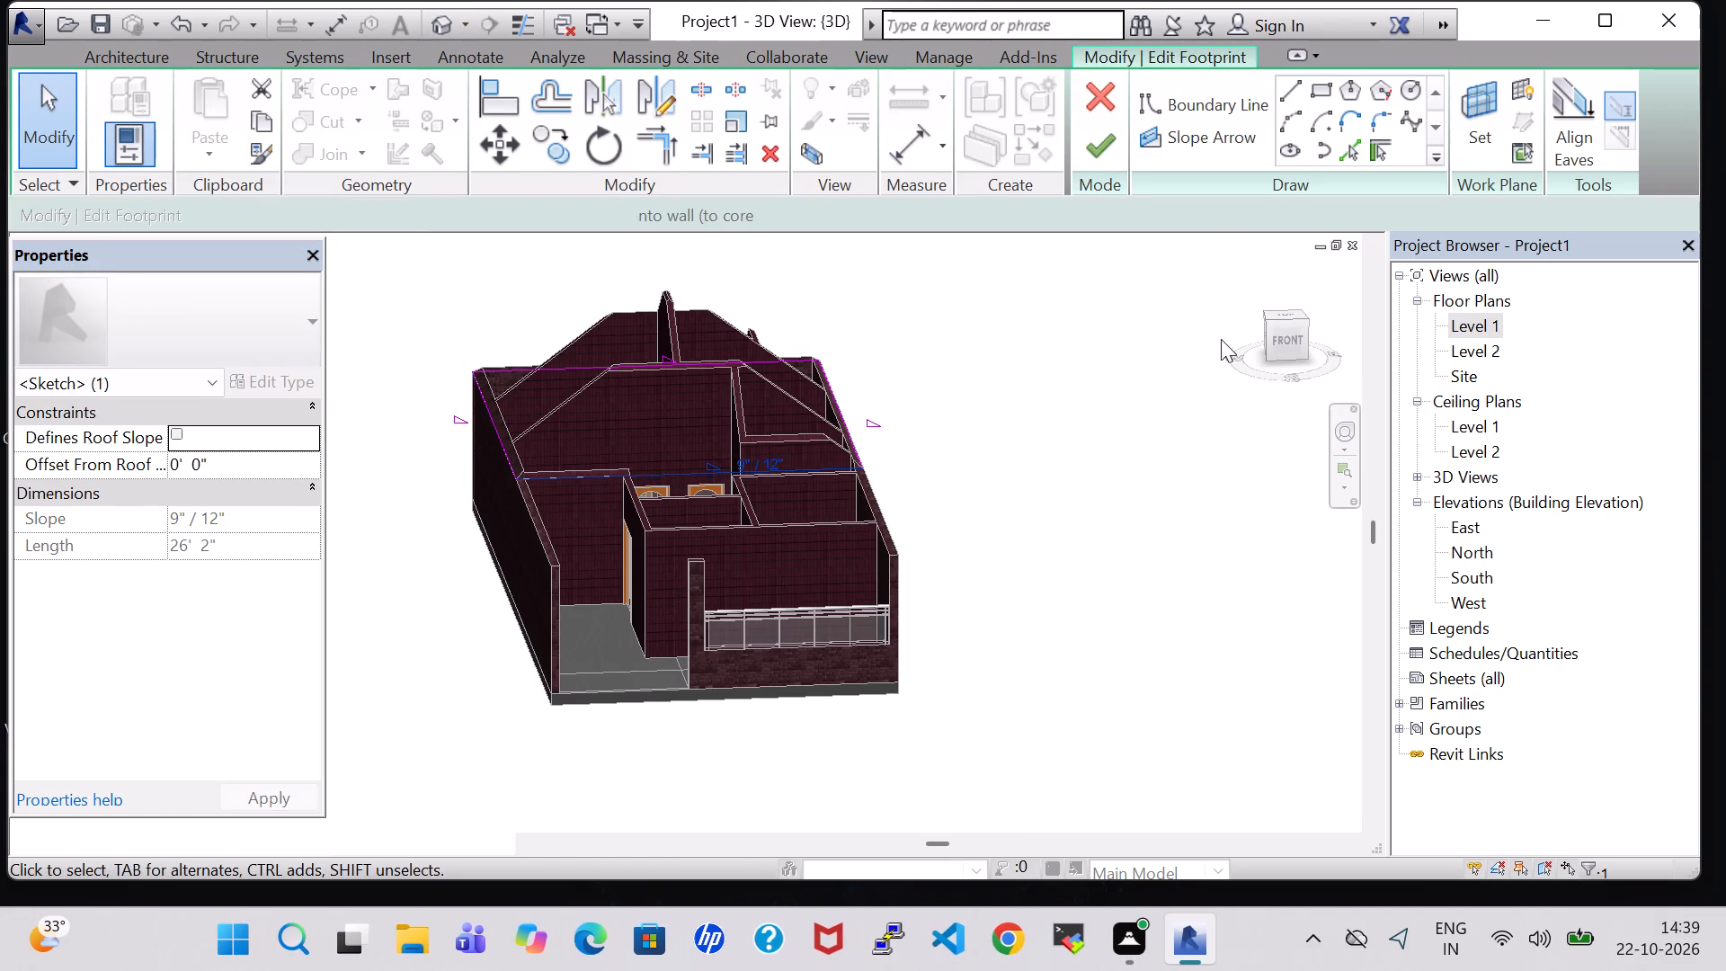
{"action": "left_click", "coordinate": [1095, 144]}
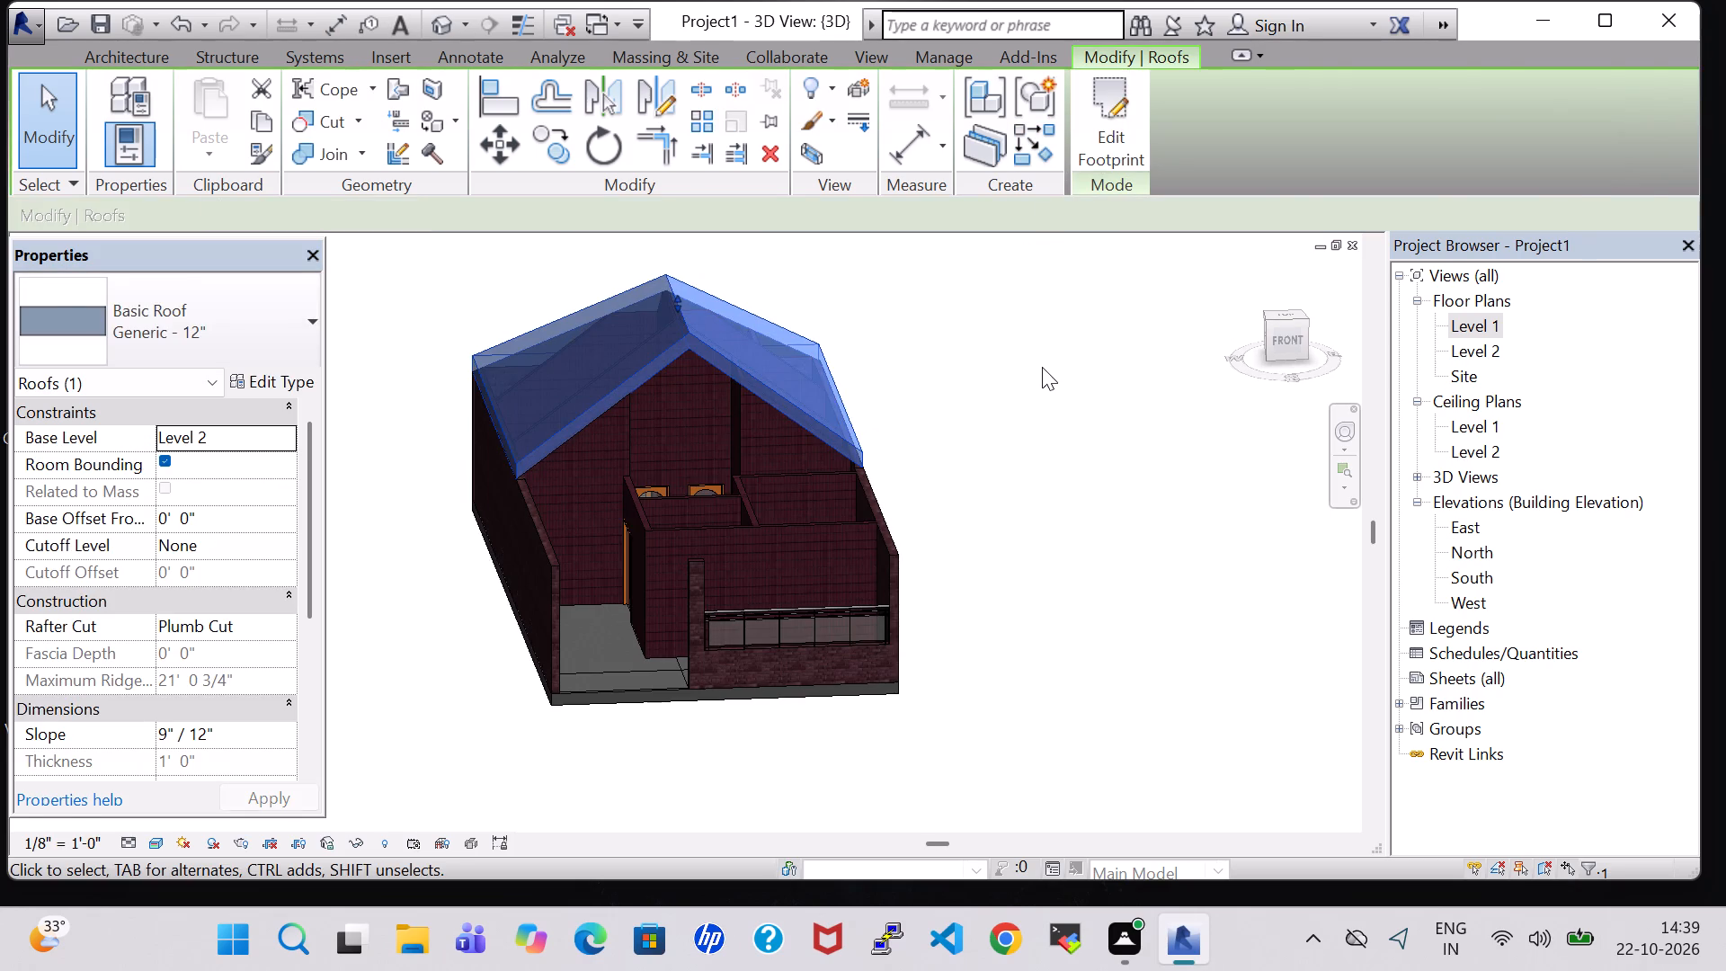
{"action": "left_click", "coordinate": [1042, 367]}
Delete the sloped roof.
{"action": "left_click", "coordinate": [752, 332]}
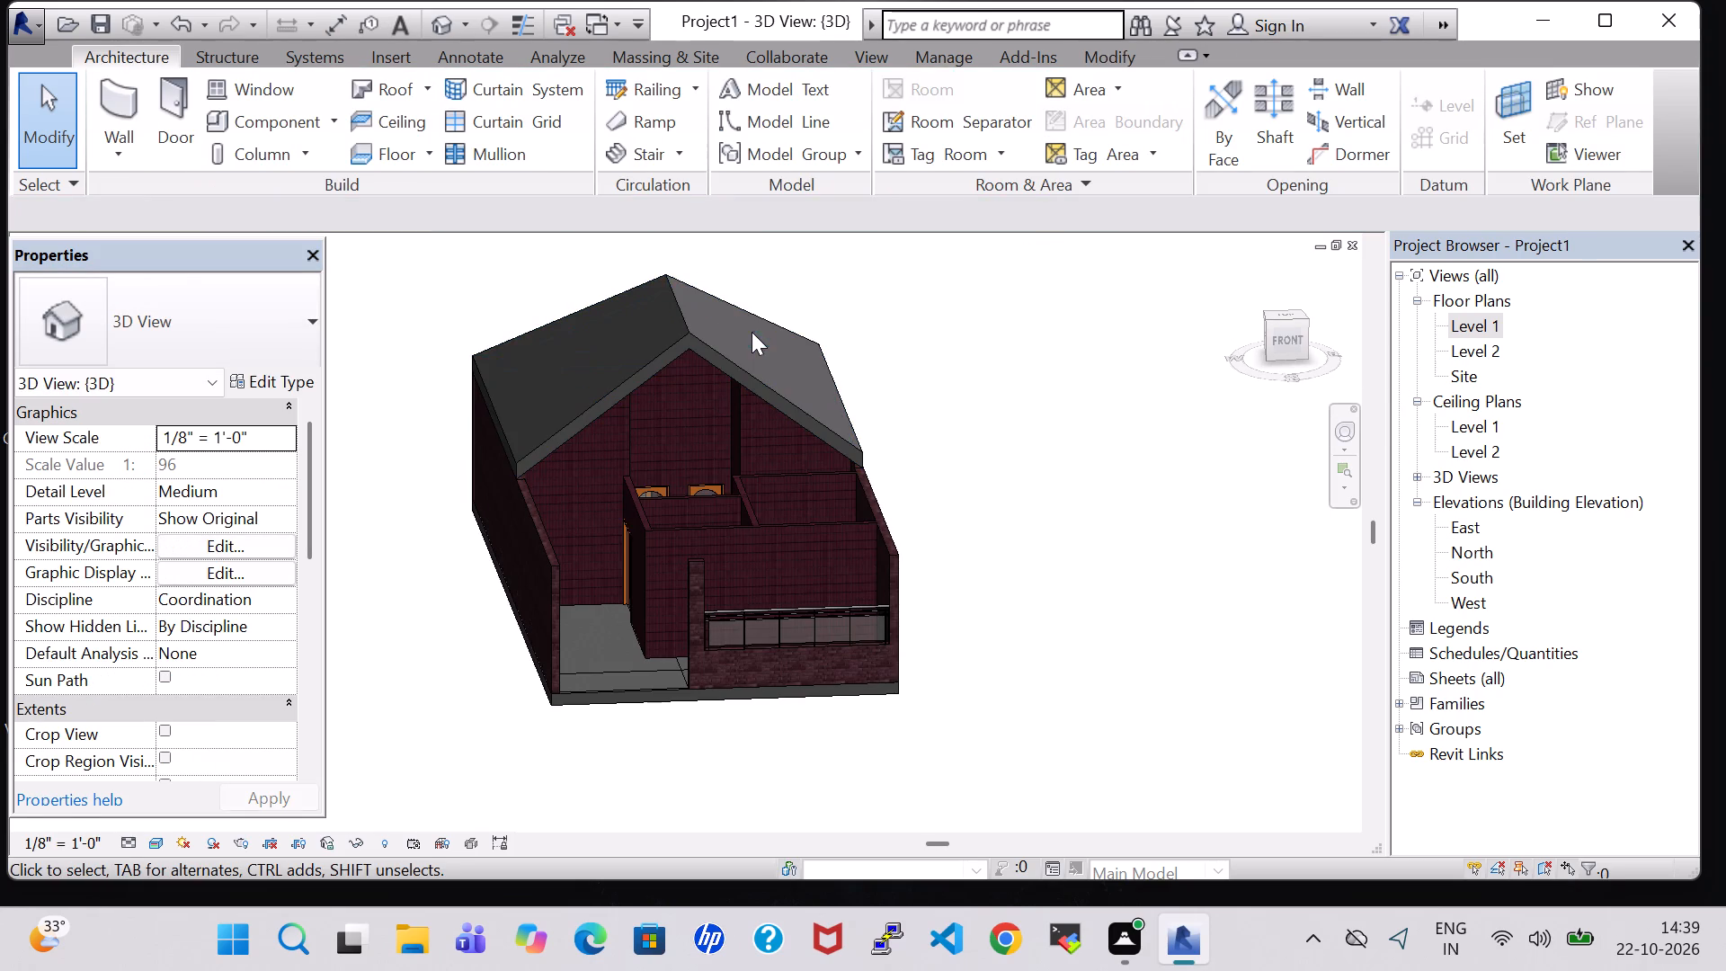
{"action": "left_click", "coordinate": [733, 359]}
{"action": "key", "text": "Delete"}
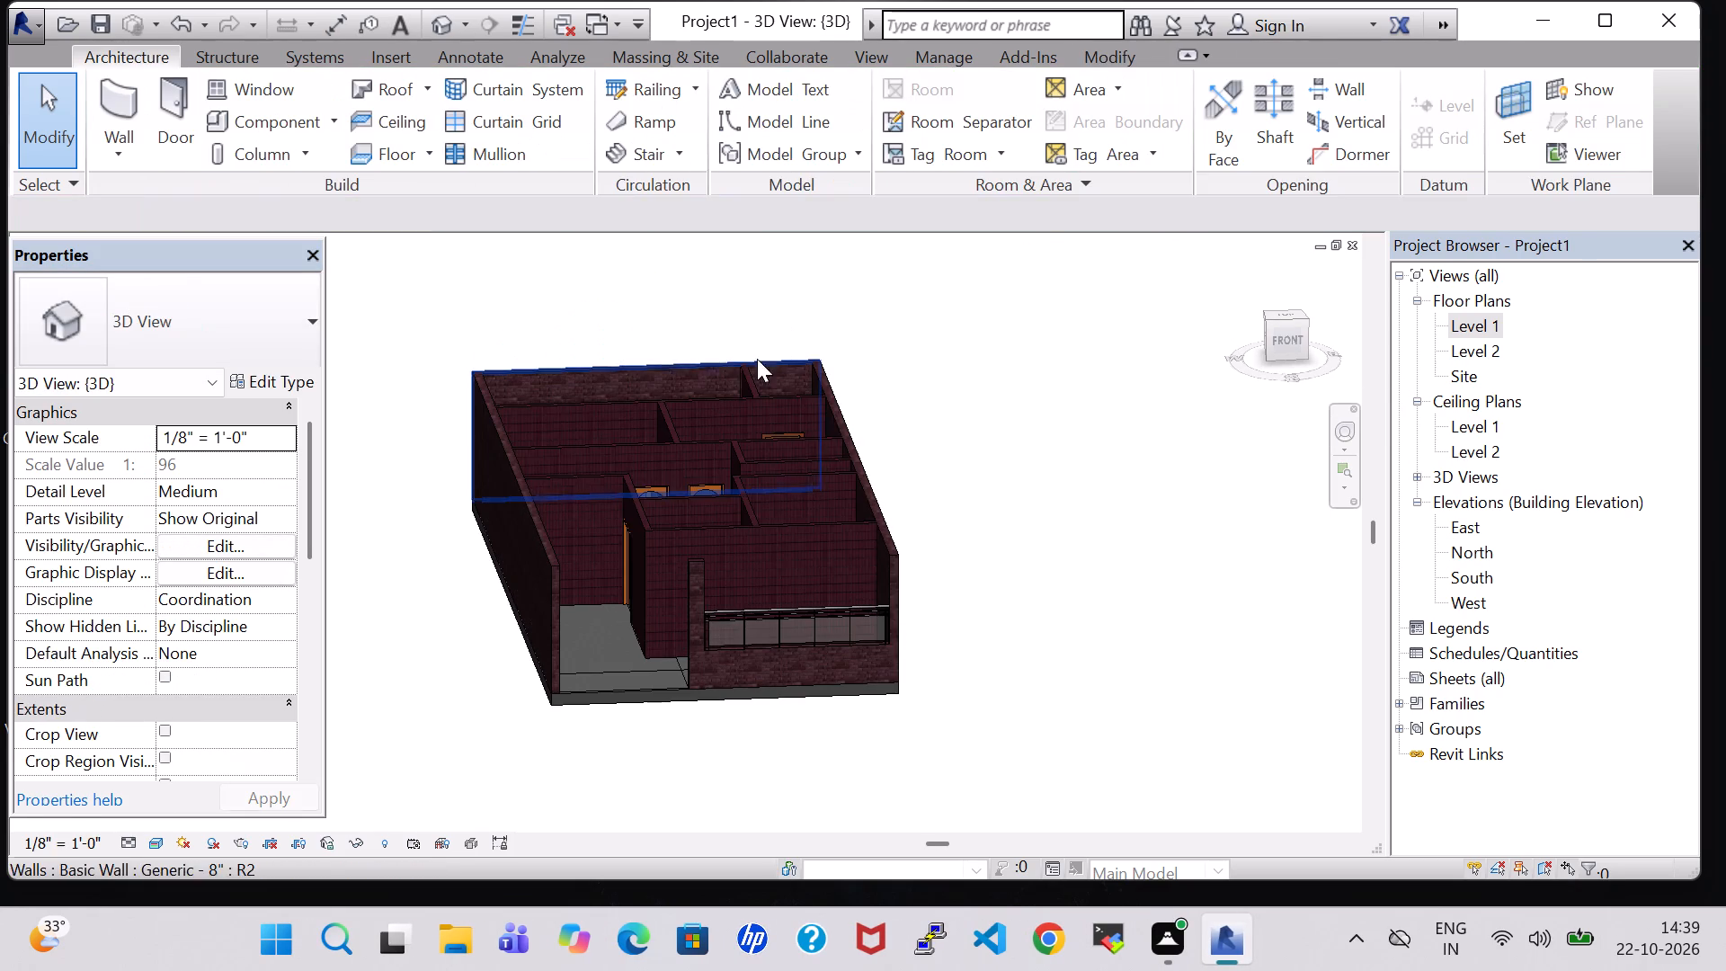
From the Level 1 plan, start a footprint roof on Level 2 with Defines slope off and draw its 26'-3" north boundary line.
{"action": "double_click", "coordinate": [1481, 332]}
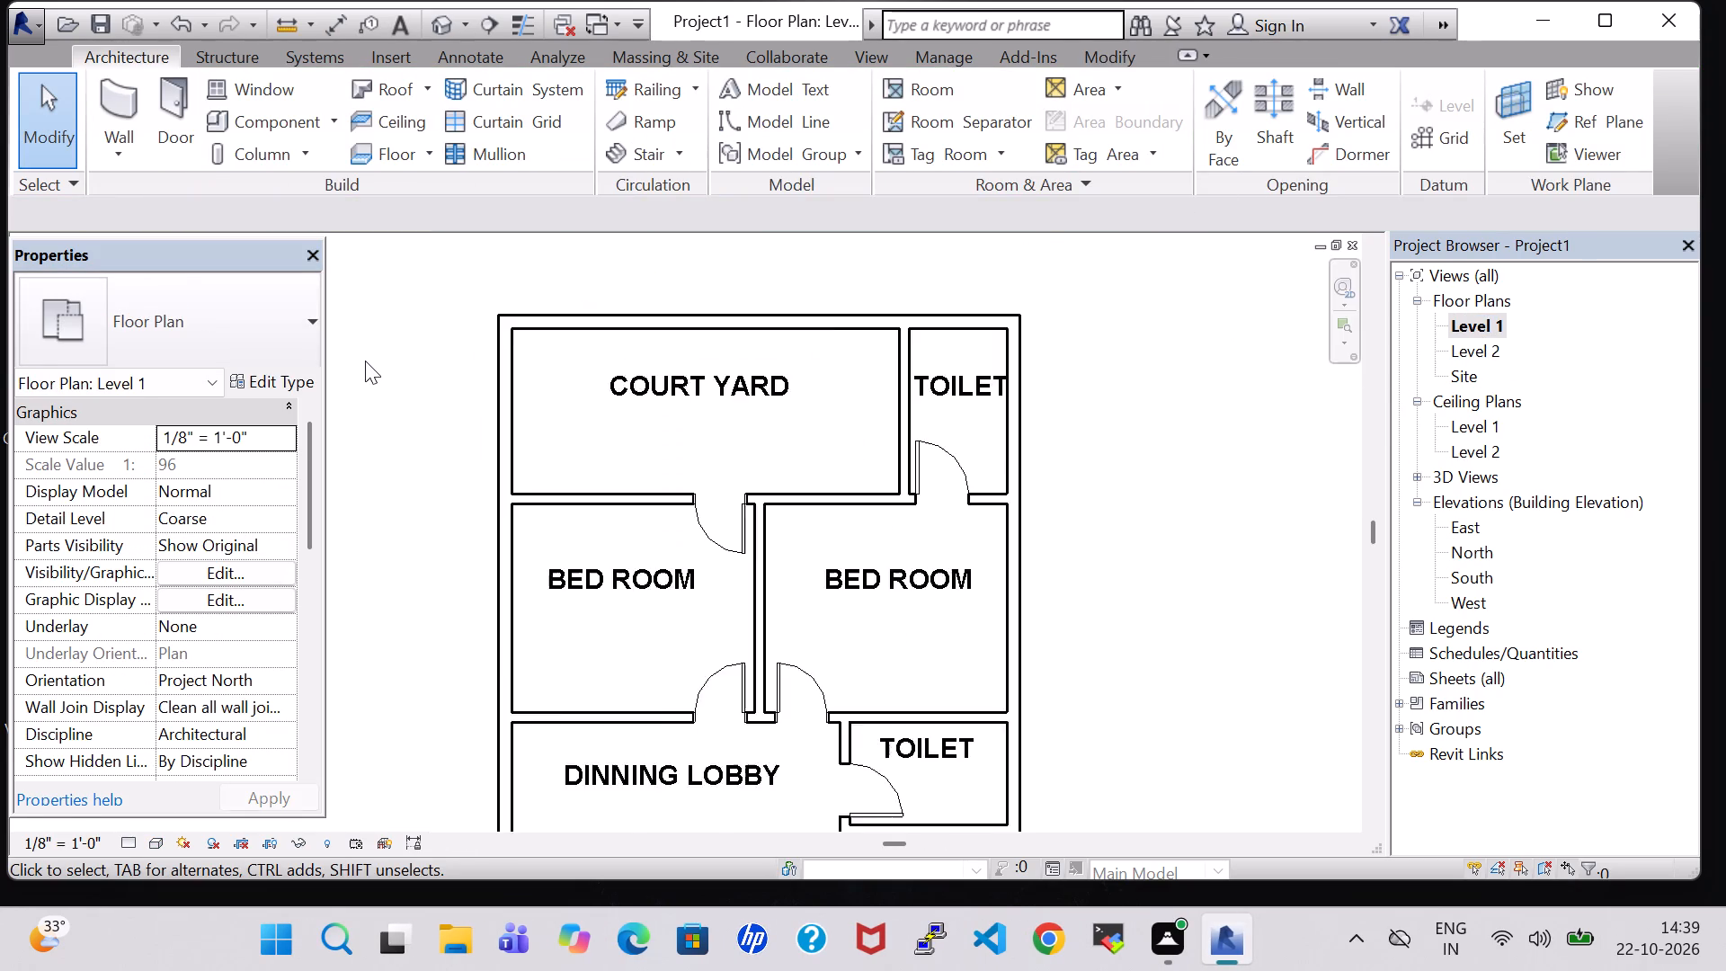
{"action": "scroll", "coordinate": [365, 361], "scroll_direction": "down", "scroll_amount": 2}
{"action": "left_click", "coordinate": [390, 77]}
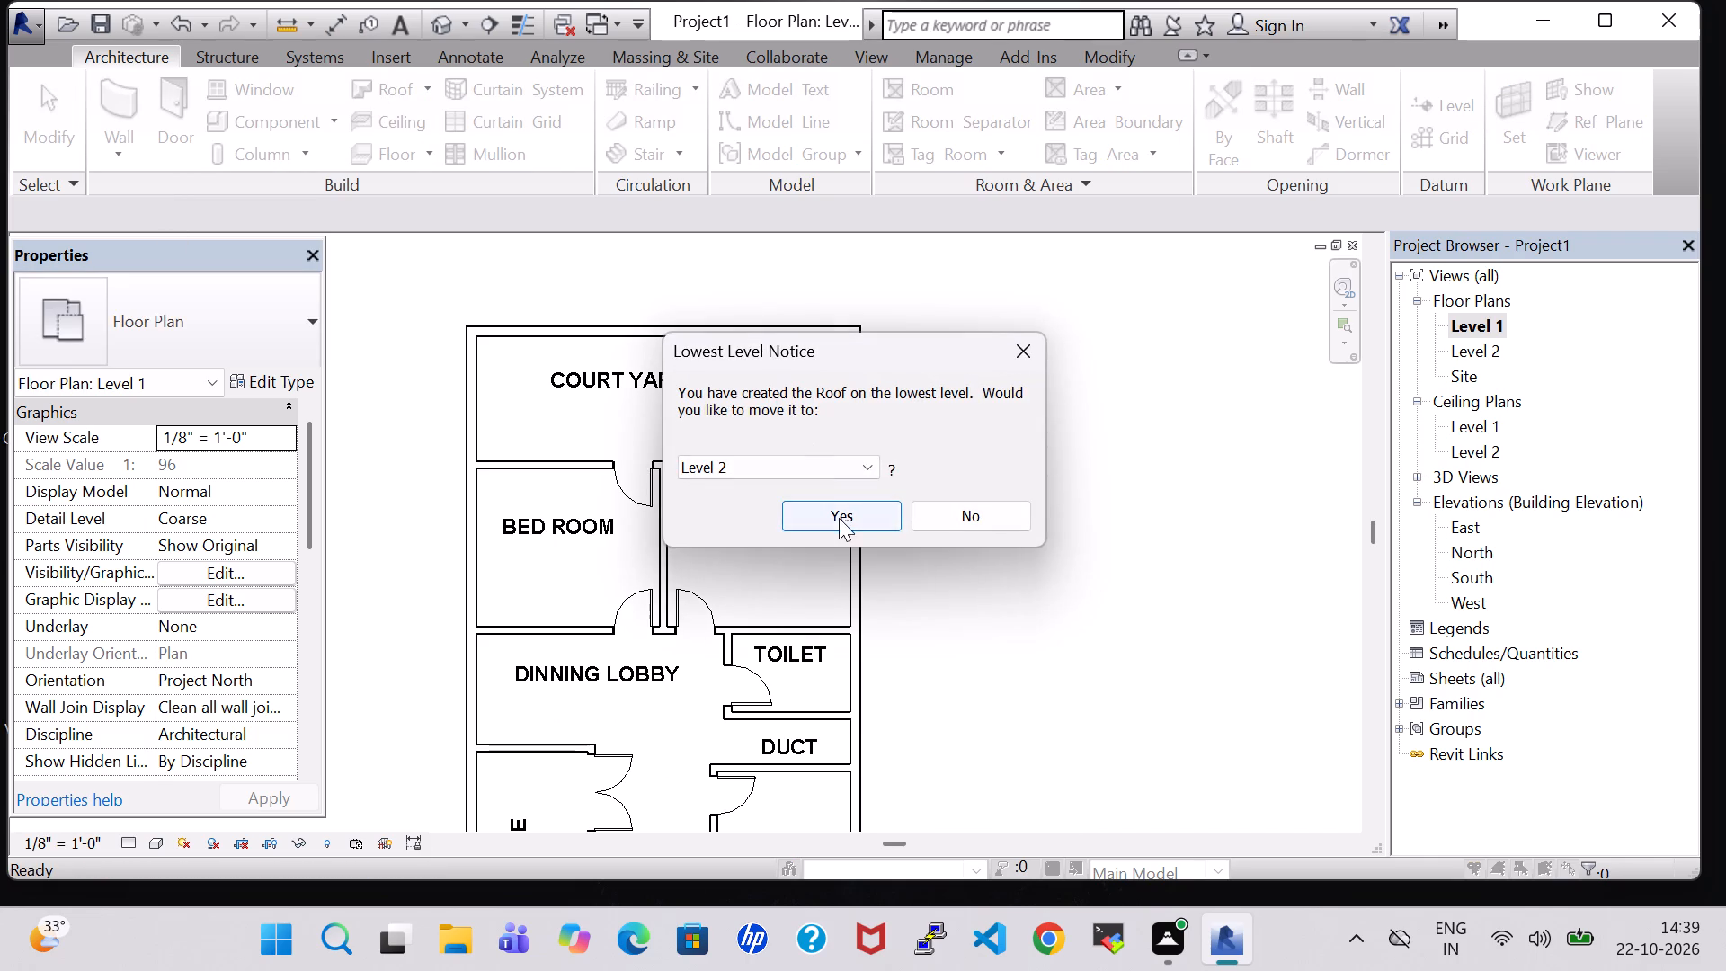
{"action": "left_click", "coordinate": [839, 518]}
{"action": "double_click", "coordinate": [13, 209]}
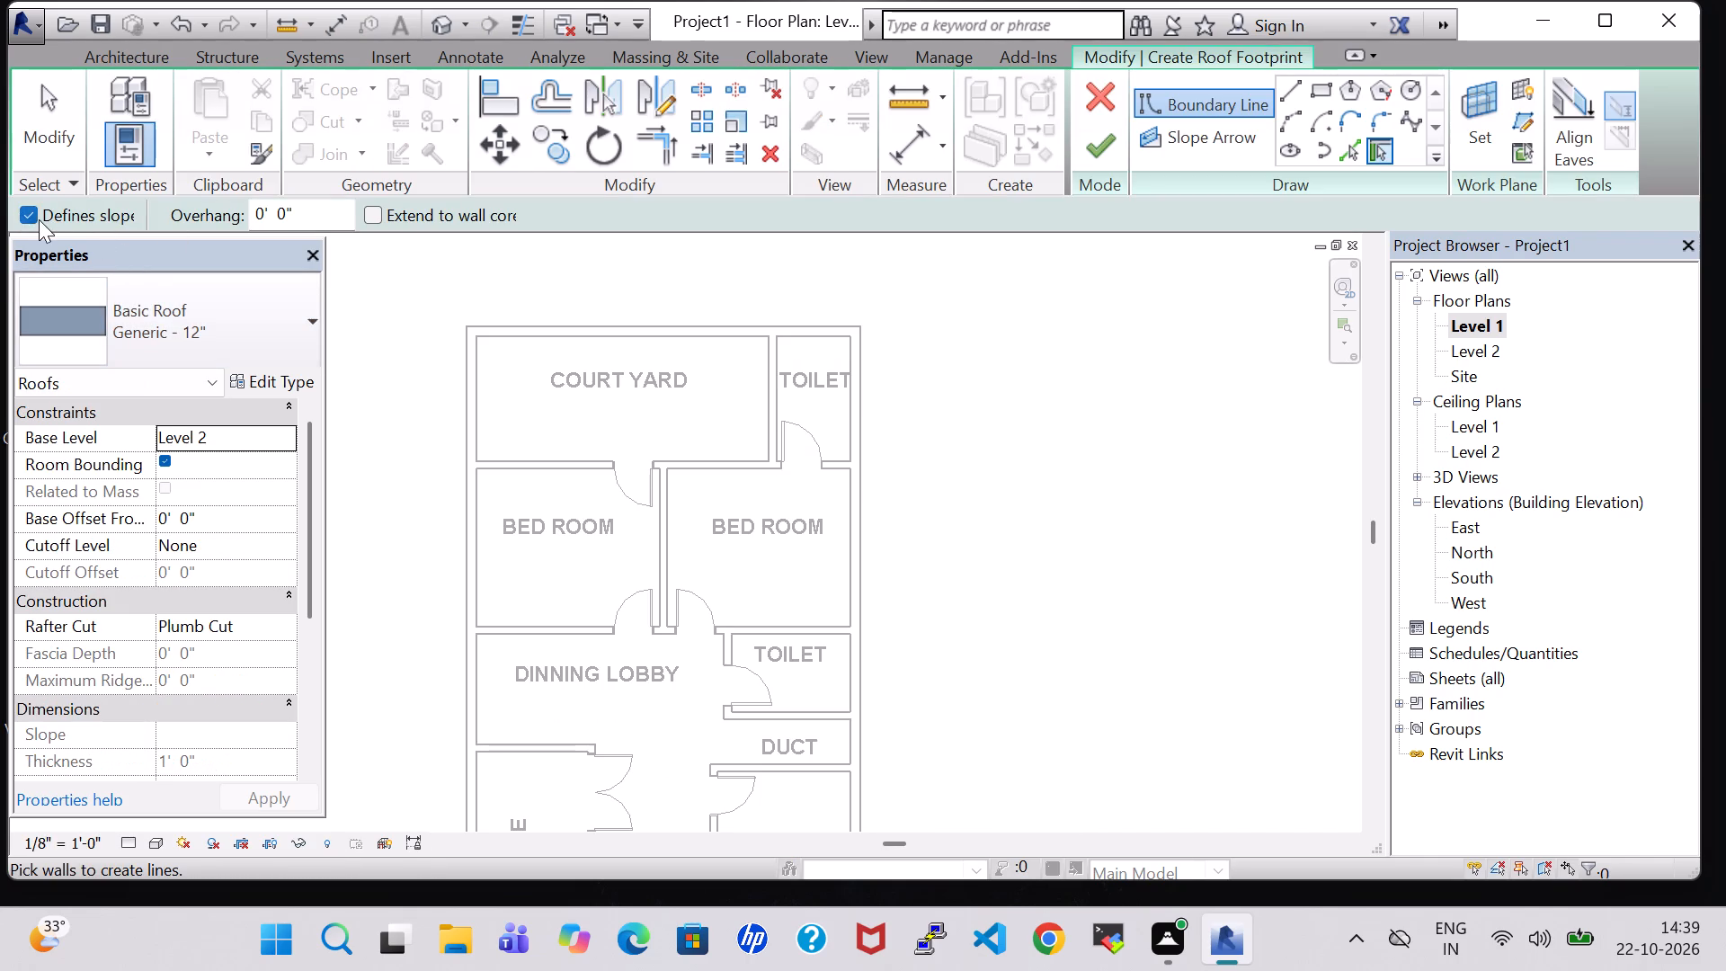
{"action": "left_click", "coordinate": [35, 219]}
{"action": "left_click", "coordinate": [1288, 88]}
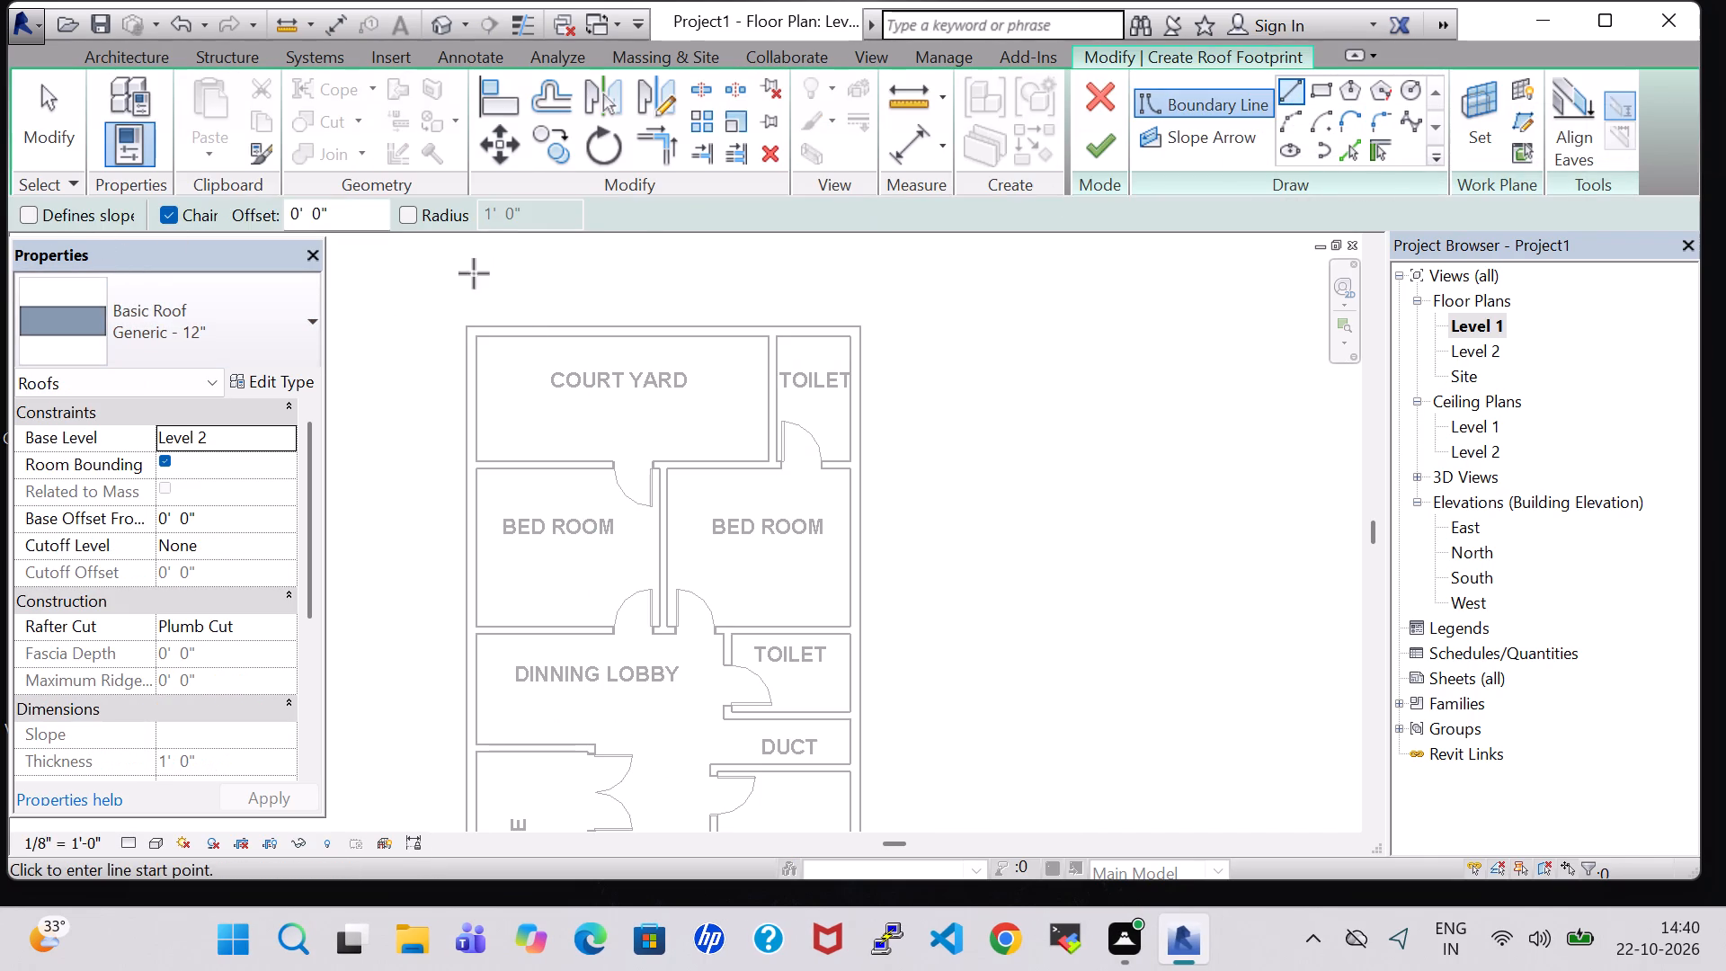
{"action": "left_click", "coordinate": [467, 328]}
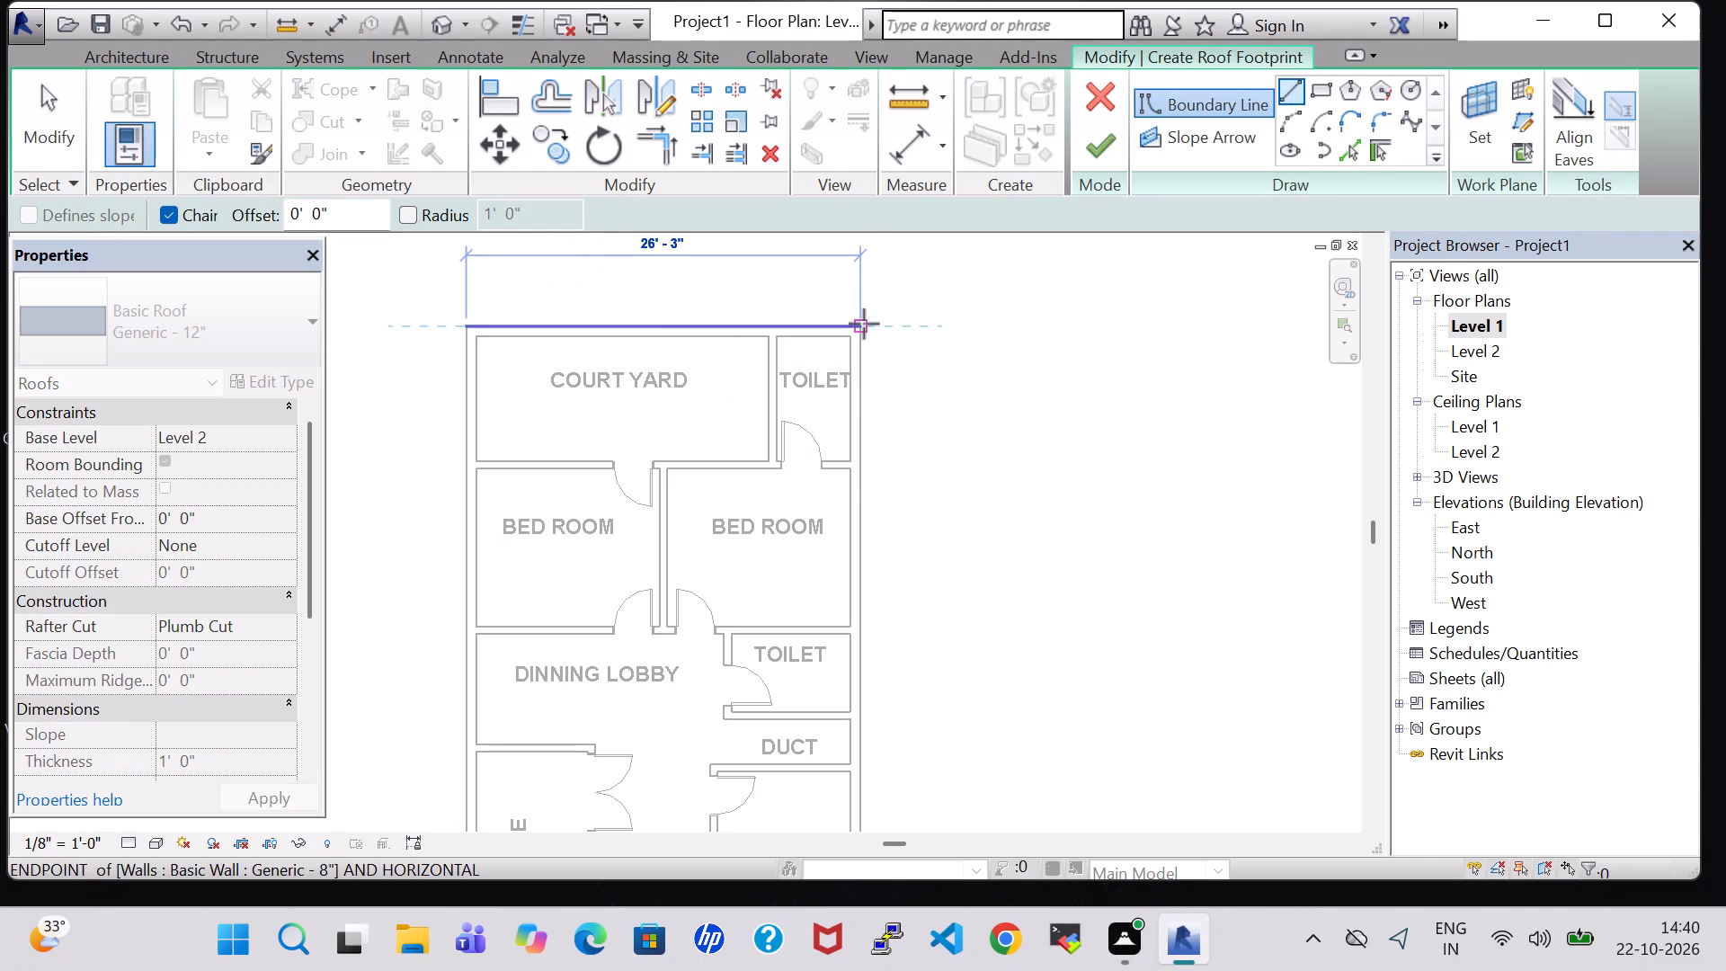
{"action": "left_click", "coordinate": [864, 325]}
Draw the 28'-4" east boundary down to beside the duct, the 26'-3" south line, and the west line closing the loop.
{"action": "scroll", "coordinate": [845, 726], "scroll_direction": "up", "scroll_amount": 3}
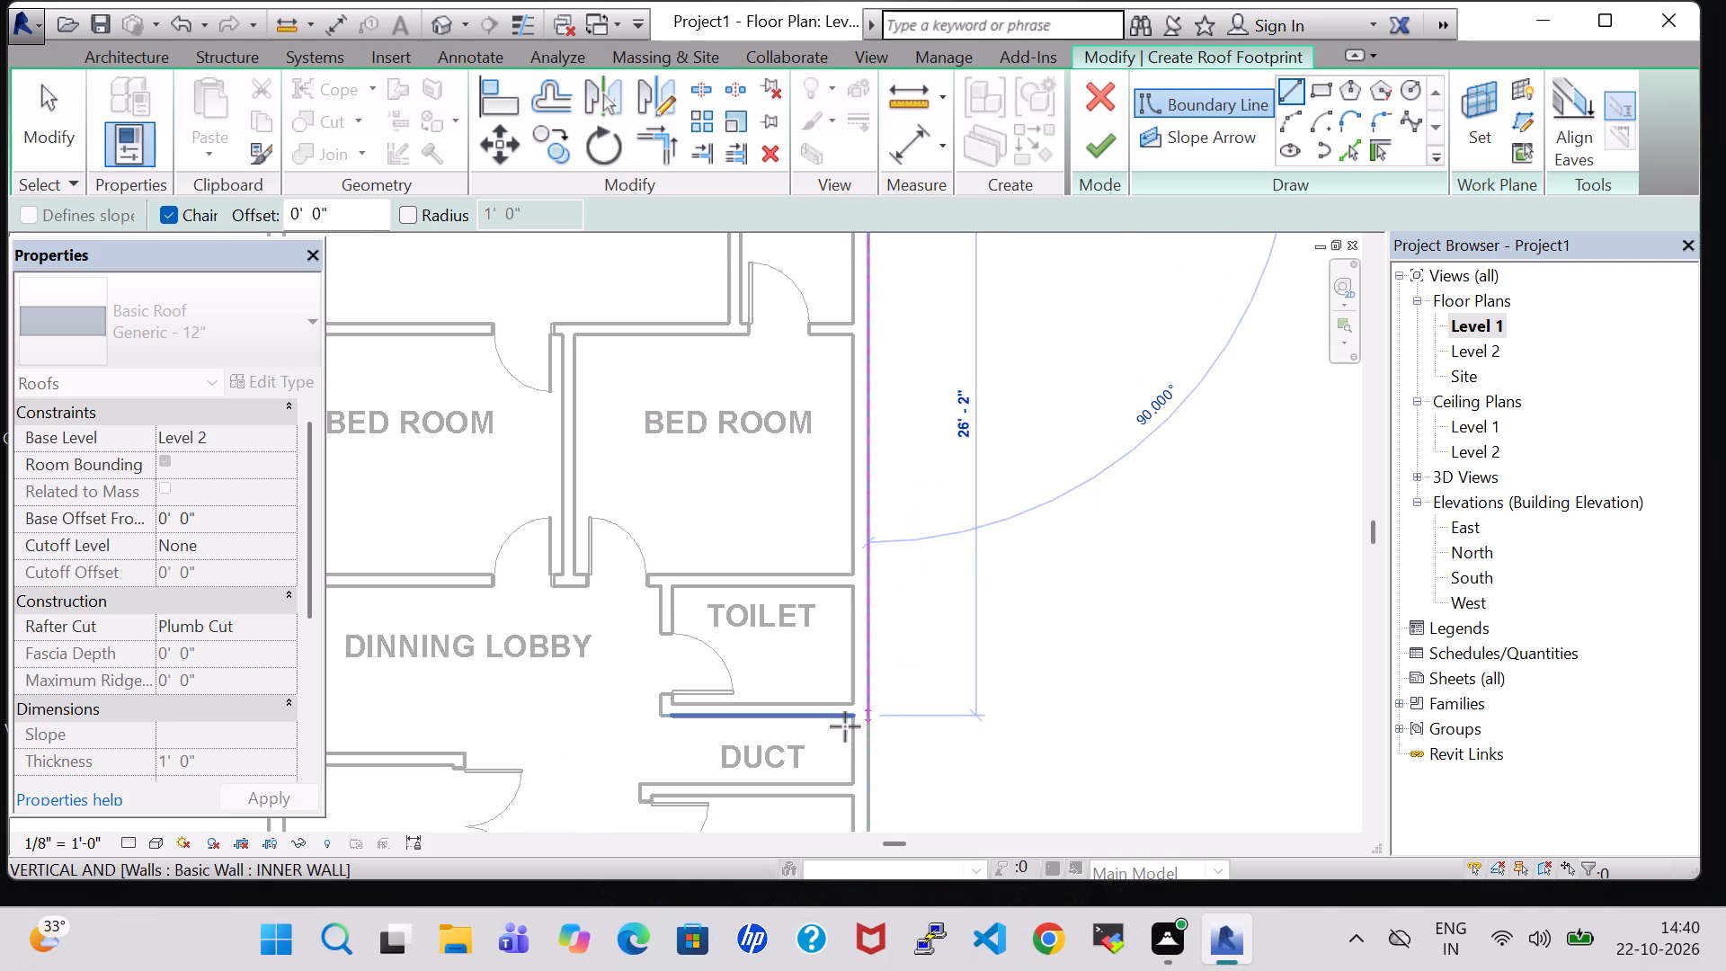
{"action": "left_click", "coordinate": [870, 766]}
{"action": "scroll", "coordinate": [445, 771], "scroll_direction": "up", "scroll_amount": 1}
{"action": "middle_click_drag", "start_coordinate": [445, 771], "coordinate": [723, 773]}
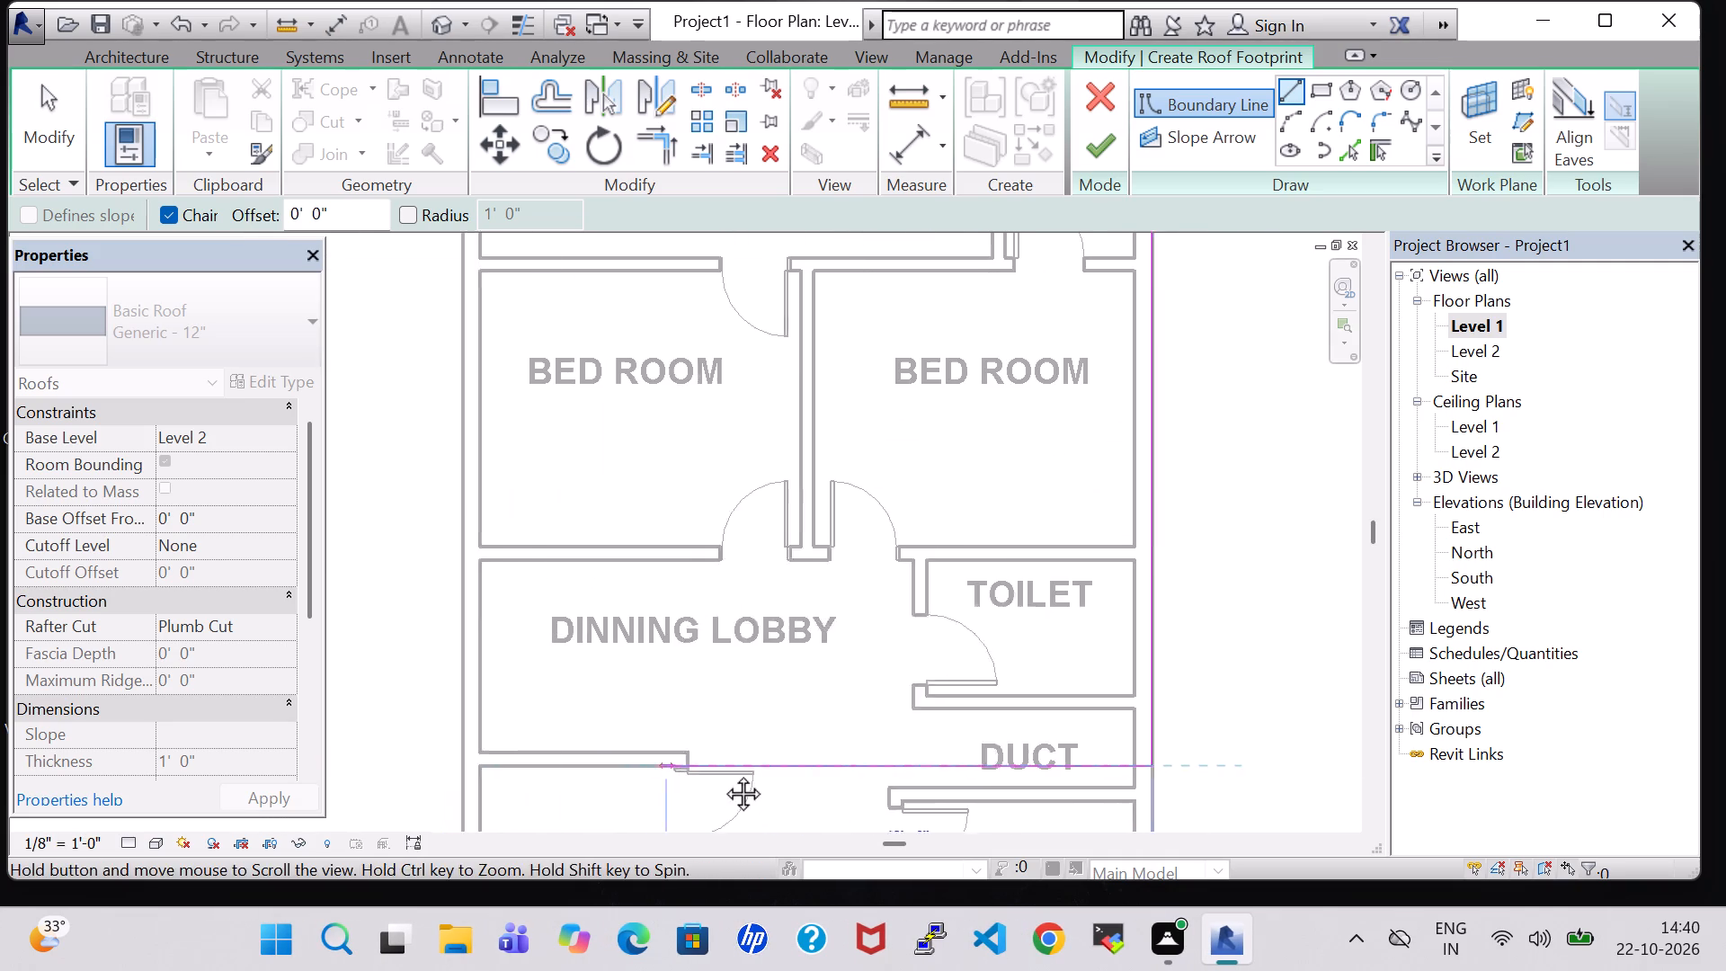
{"action": "middle_click_drag", "start_coordinate": [723, 773], "coordinate": [746, 773]}
{"action": "left_click", "coordinate": [543, 766]}
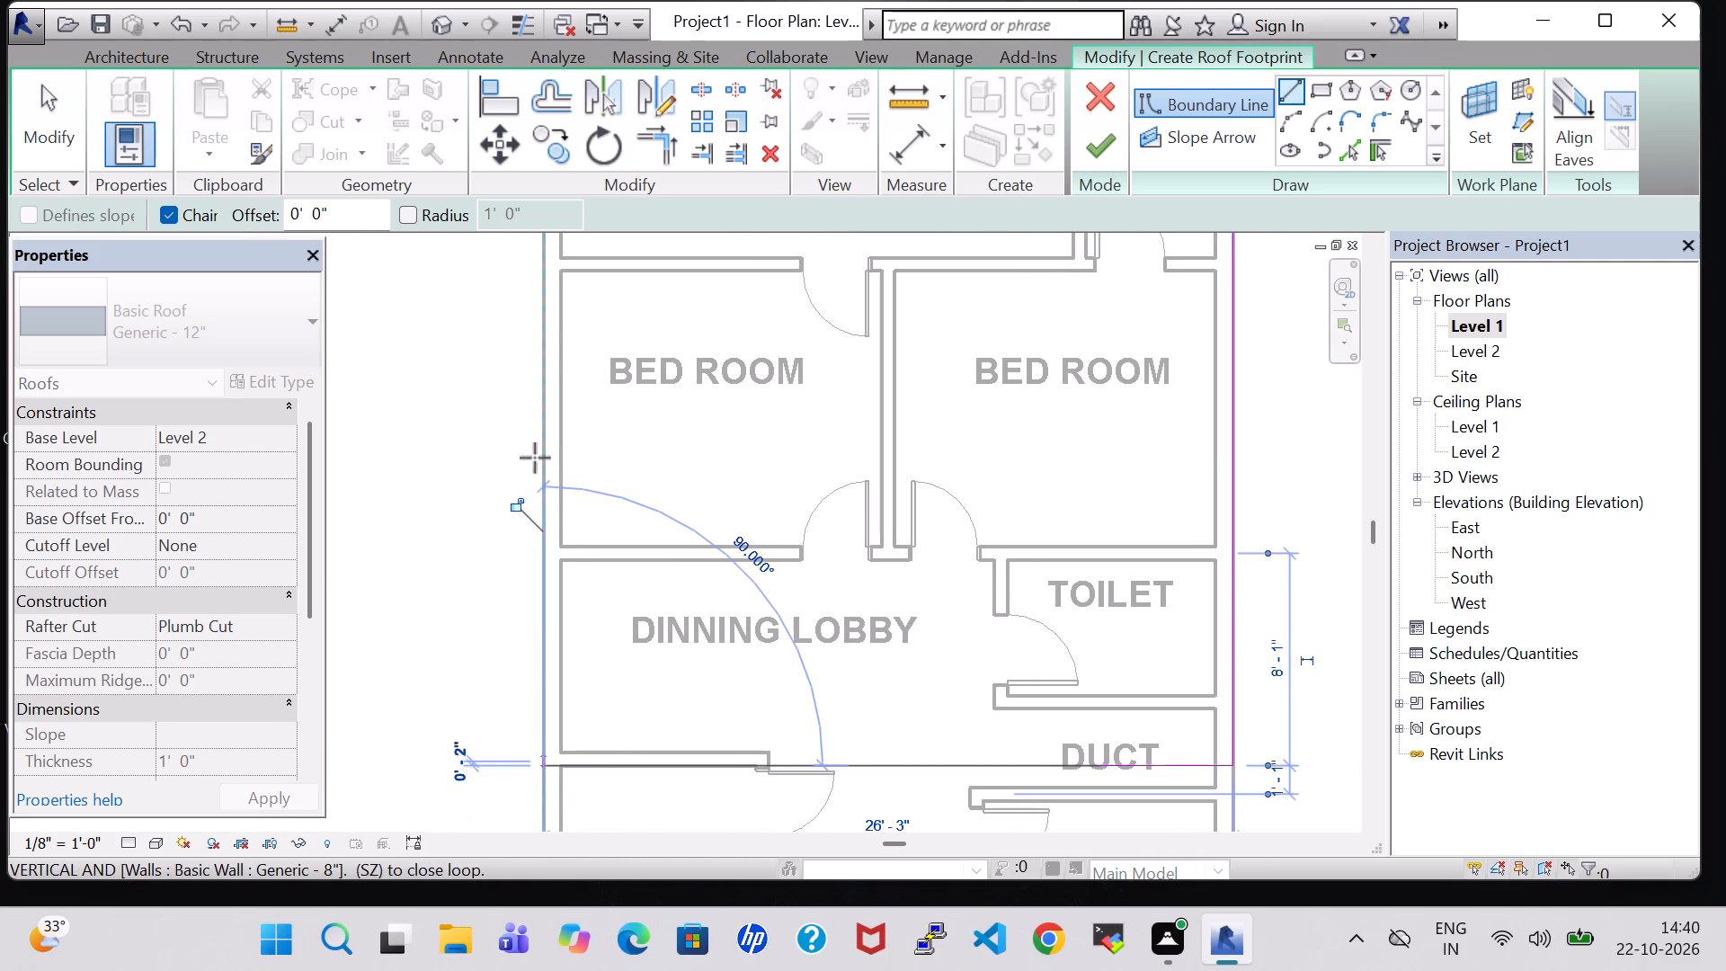
{"action": "middle_click_drag", "start_coordinate": [535, 380], "coordinate": [510, 550]}
{"action": "middle_click", "coordinate": [510, 550]}
{"action": "middle_click_drag", "start_coordinate": [530, 446], "coordinate": [536, 687]}
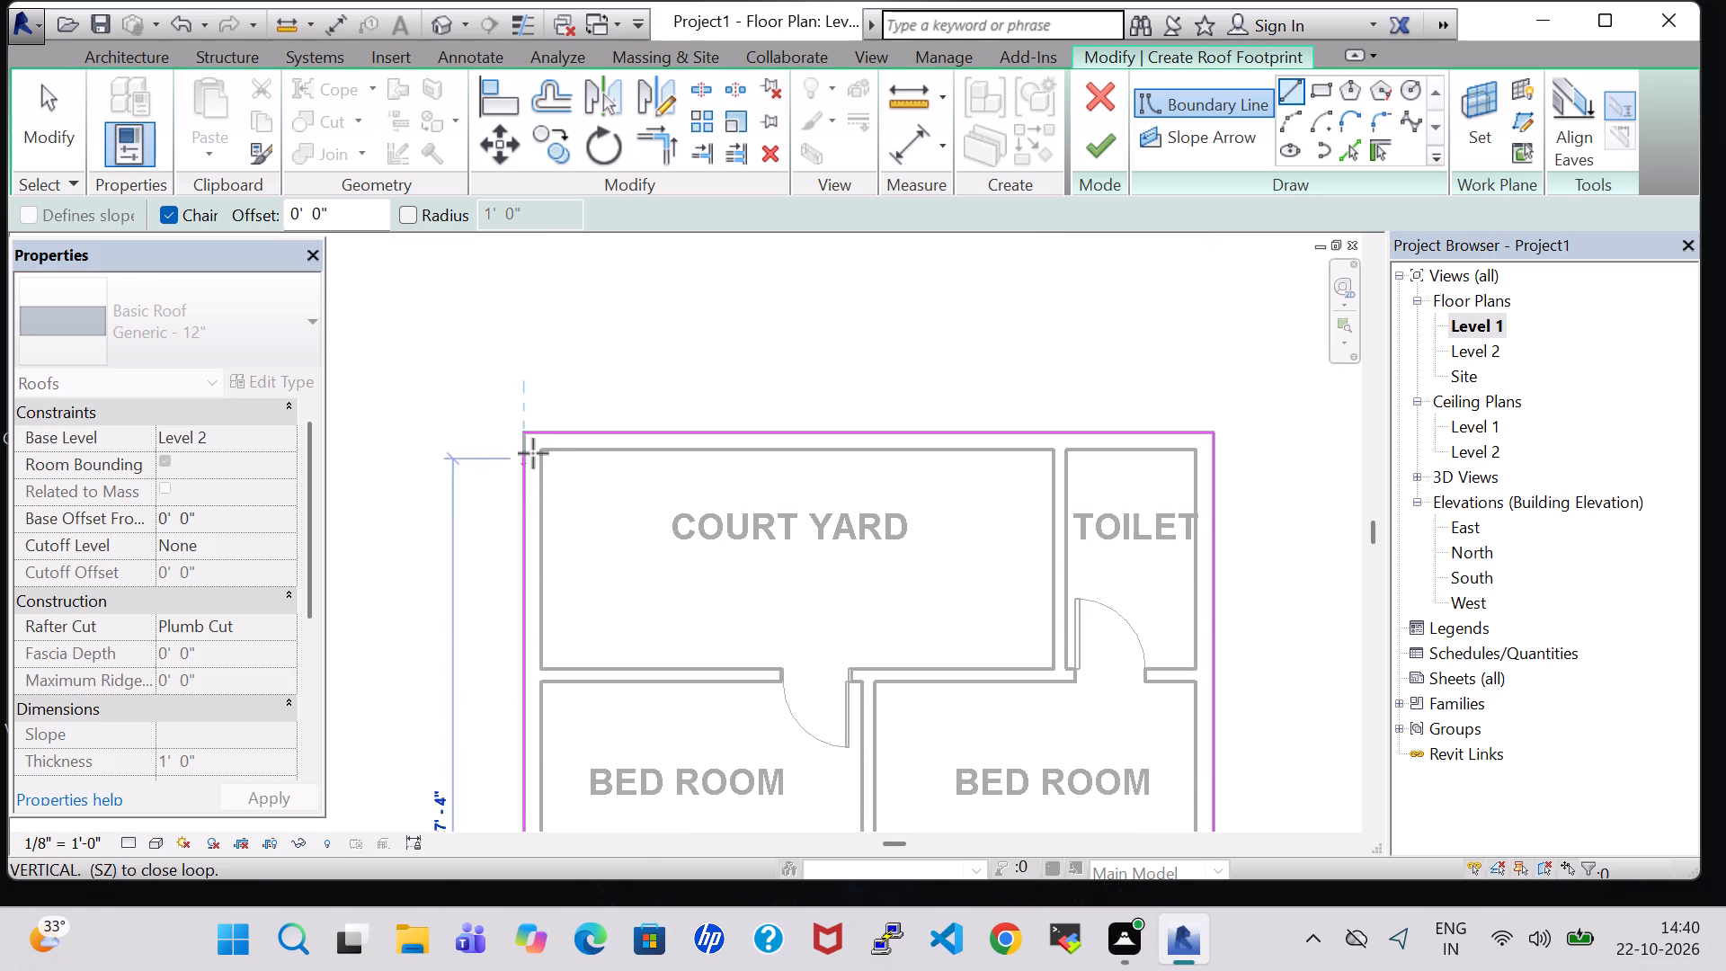
{"action": "left_click", "coordinate": [520, 436]}
Finish the flat roof and attach the highlighted walls to it.
{"action": "left_click", "coordinate": [1098, 155]}
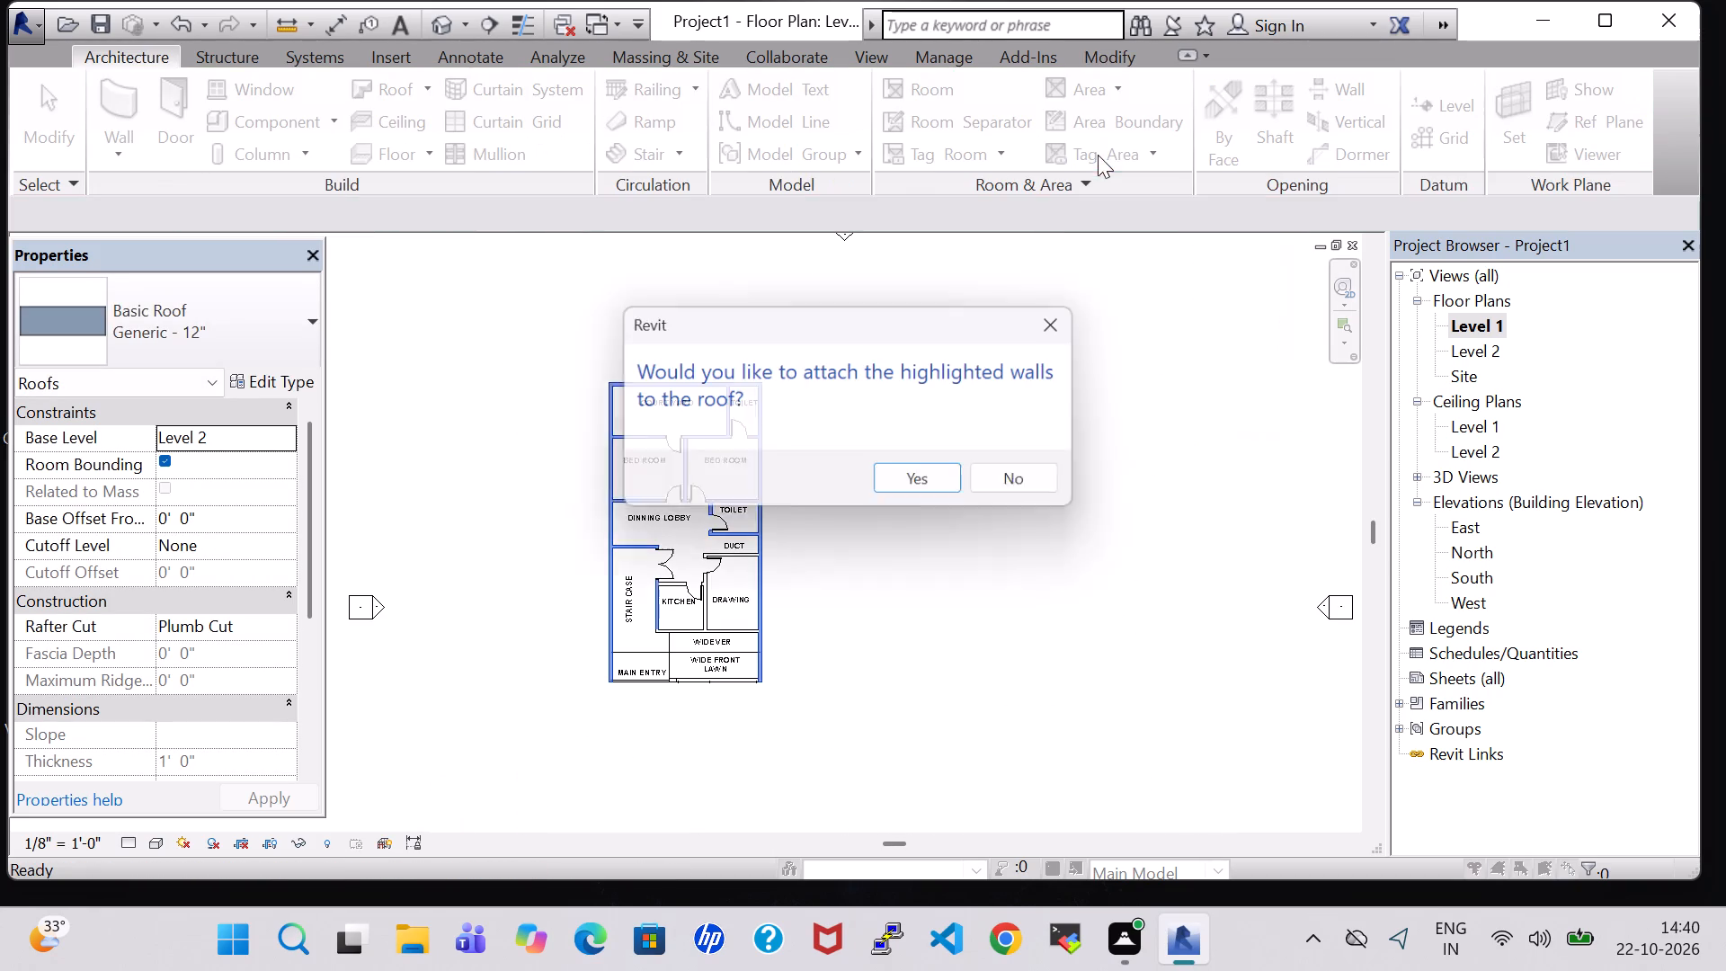
{"action": "left_click", "coordinate": [934, 470]}
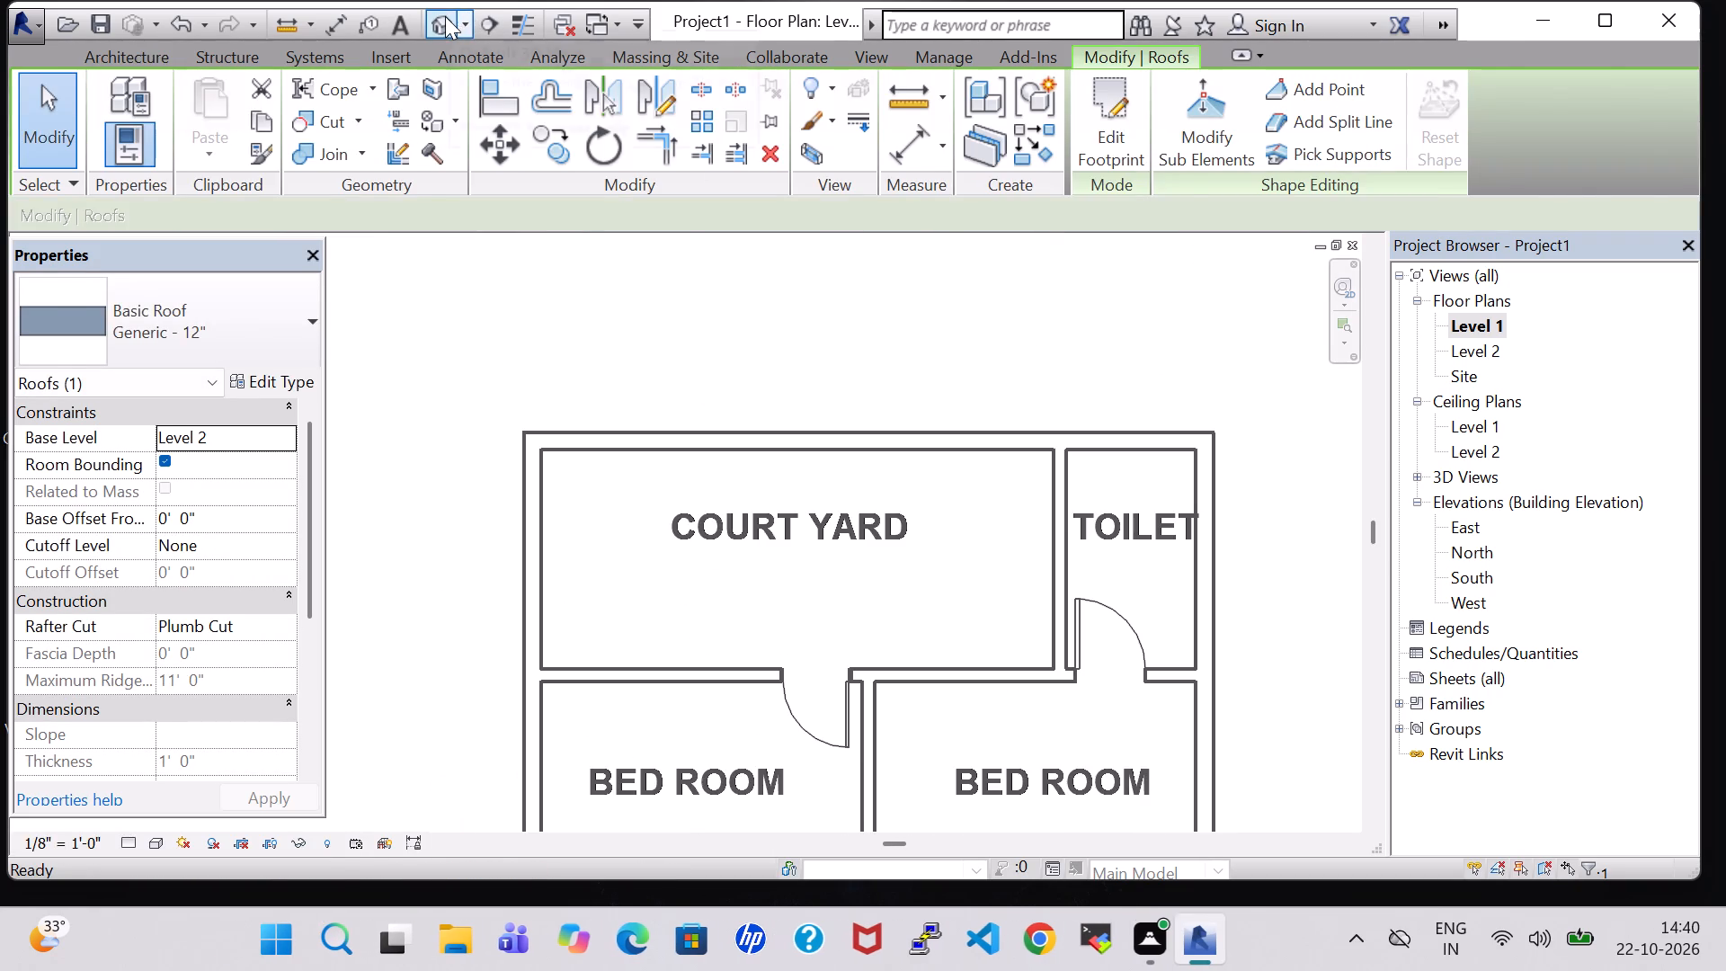
In the 3D view, change the flat roof to a dark-topped roof type.
{"action": "left_click", "coordinate": [445, 16]}
{"action": "left_click", "coordinate": [771, 454]}
{"action": "left_click", "coordinate": [218, 337]}
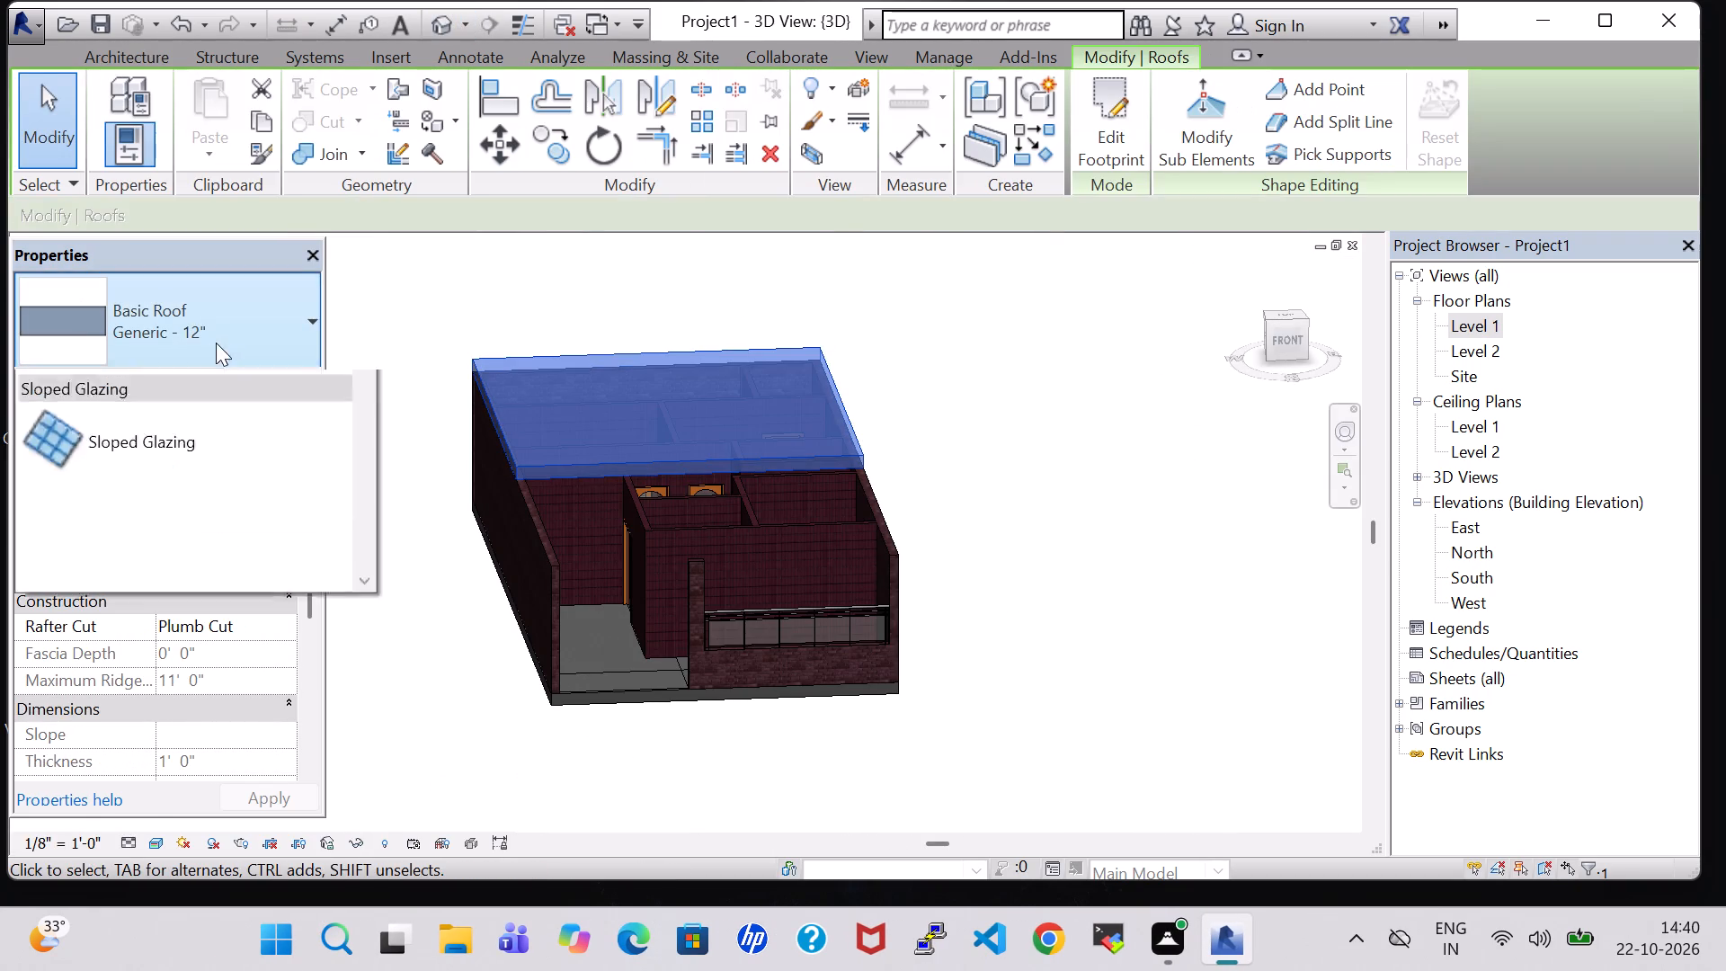
{"action": "left_click", "coordinate": [198, 673]}
{"action": "left_click", "coordinate": [1032, 510]}
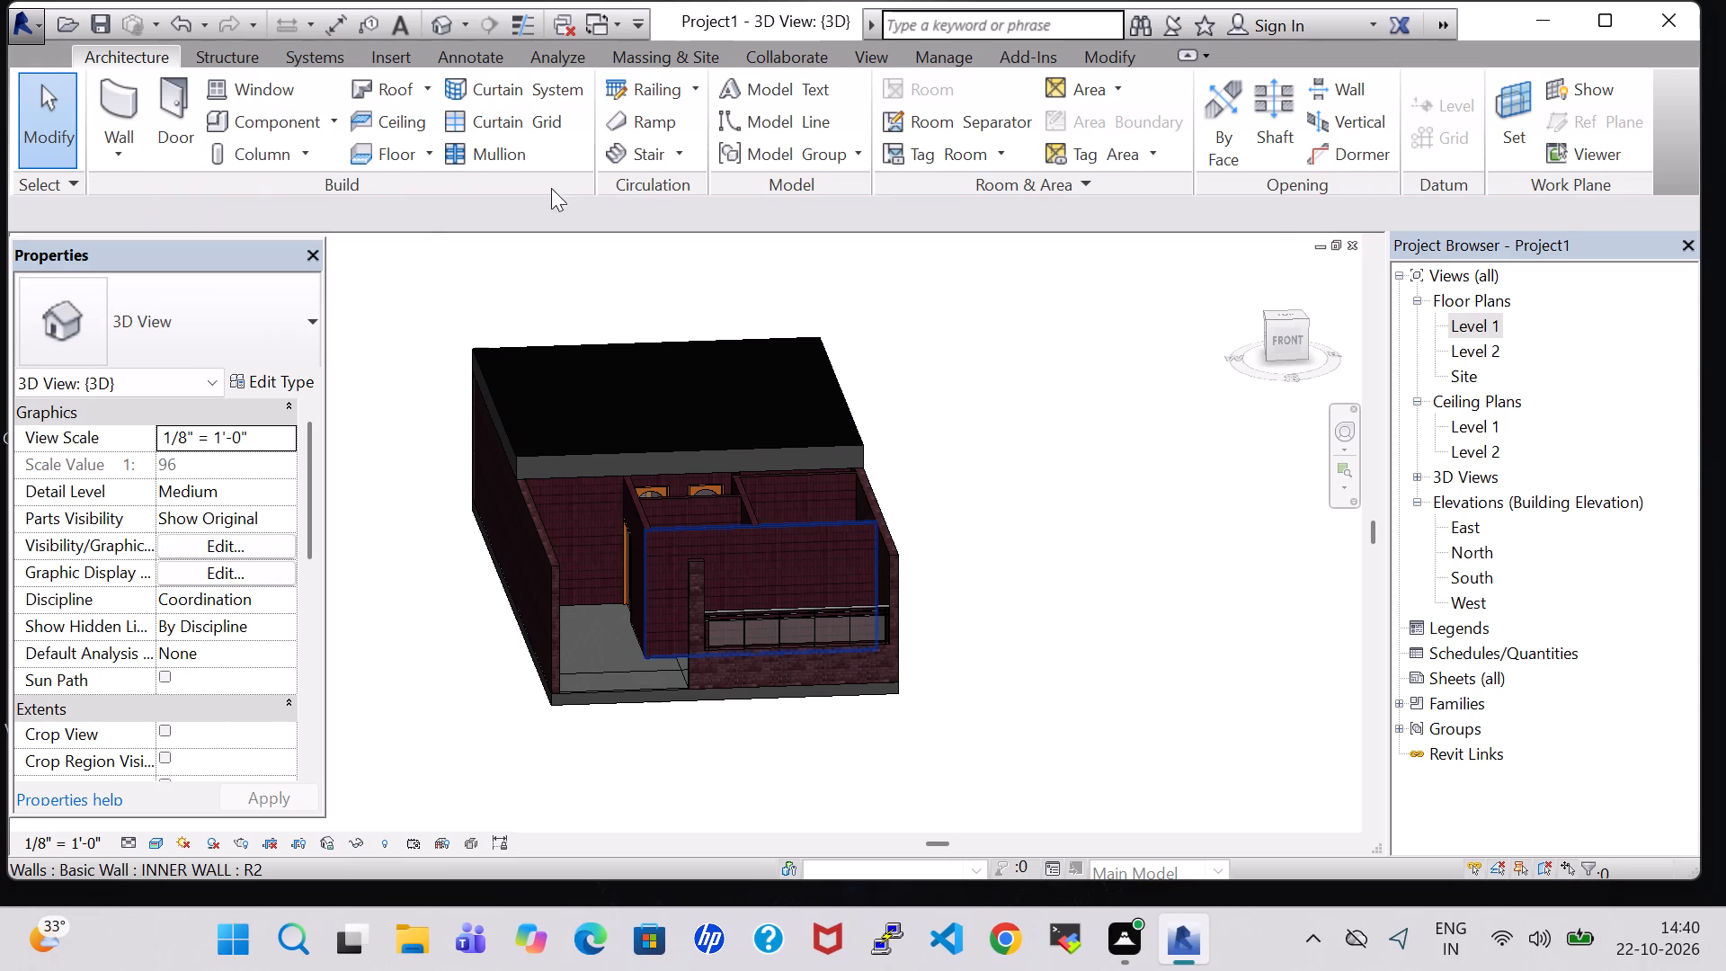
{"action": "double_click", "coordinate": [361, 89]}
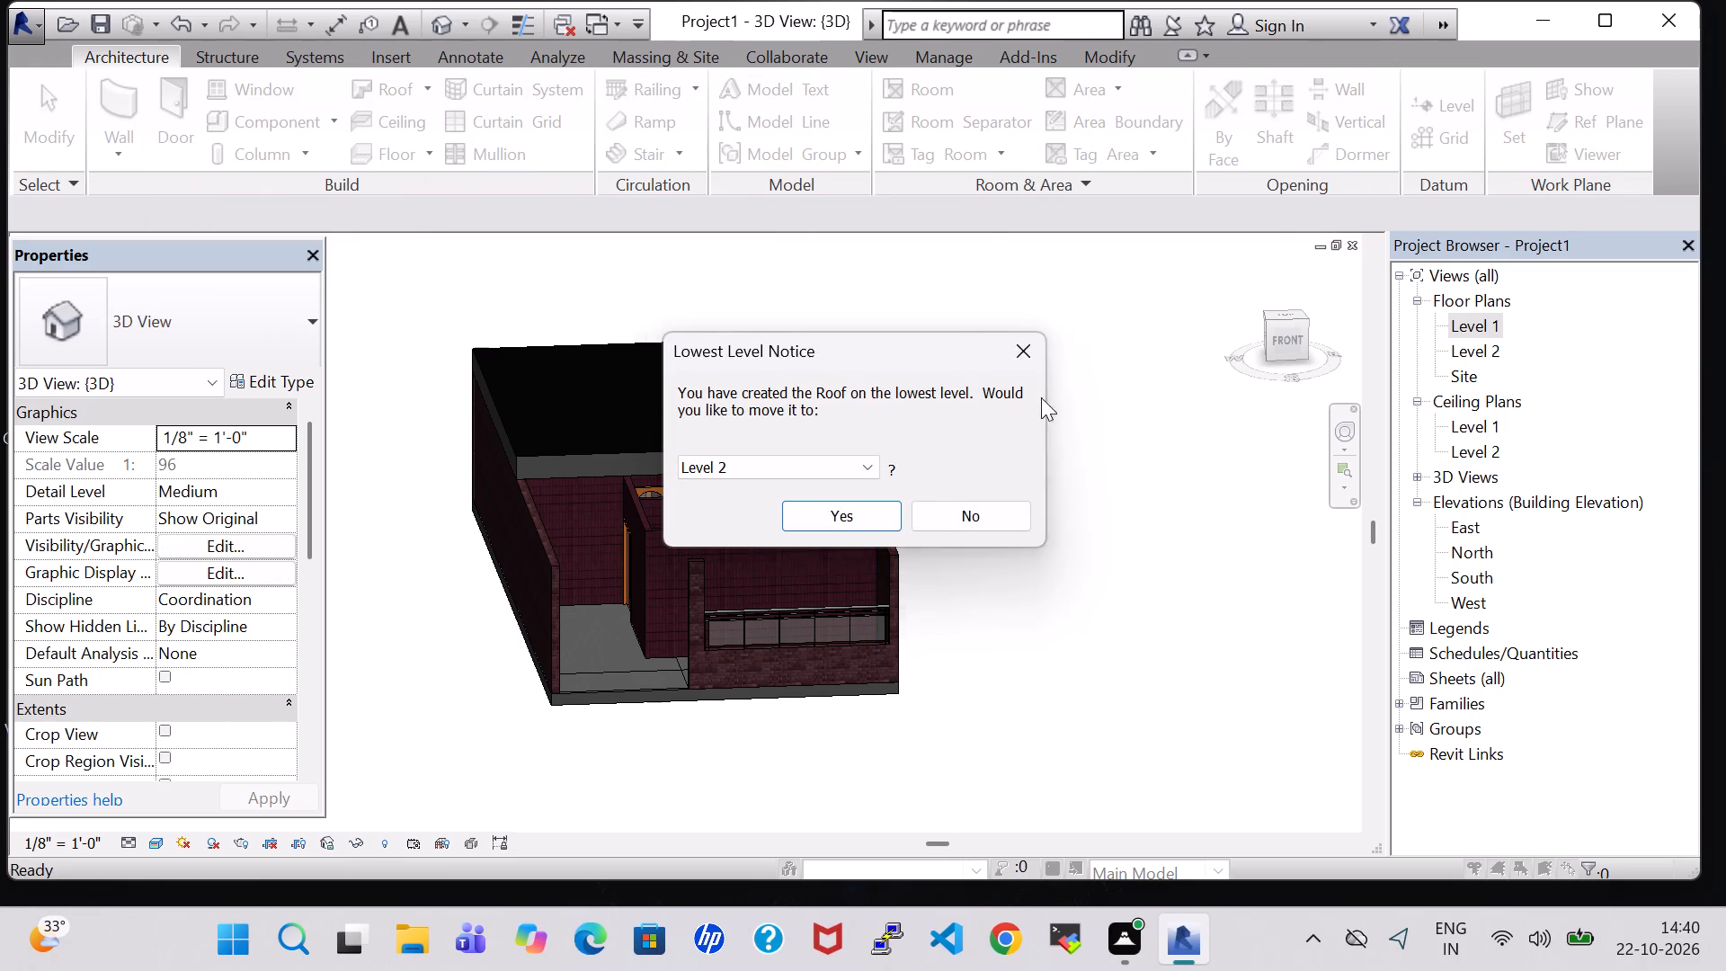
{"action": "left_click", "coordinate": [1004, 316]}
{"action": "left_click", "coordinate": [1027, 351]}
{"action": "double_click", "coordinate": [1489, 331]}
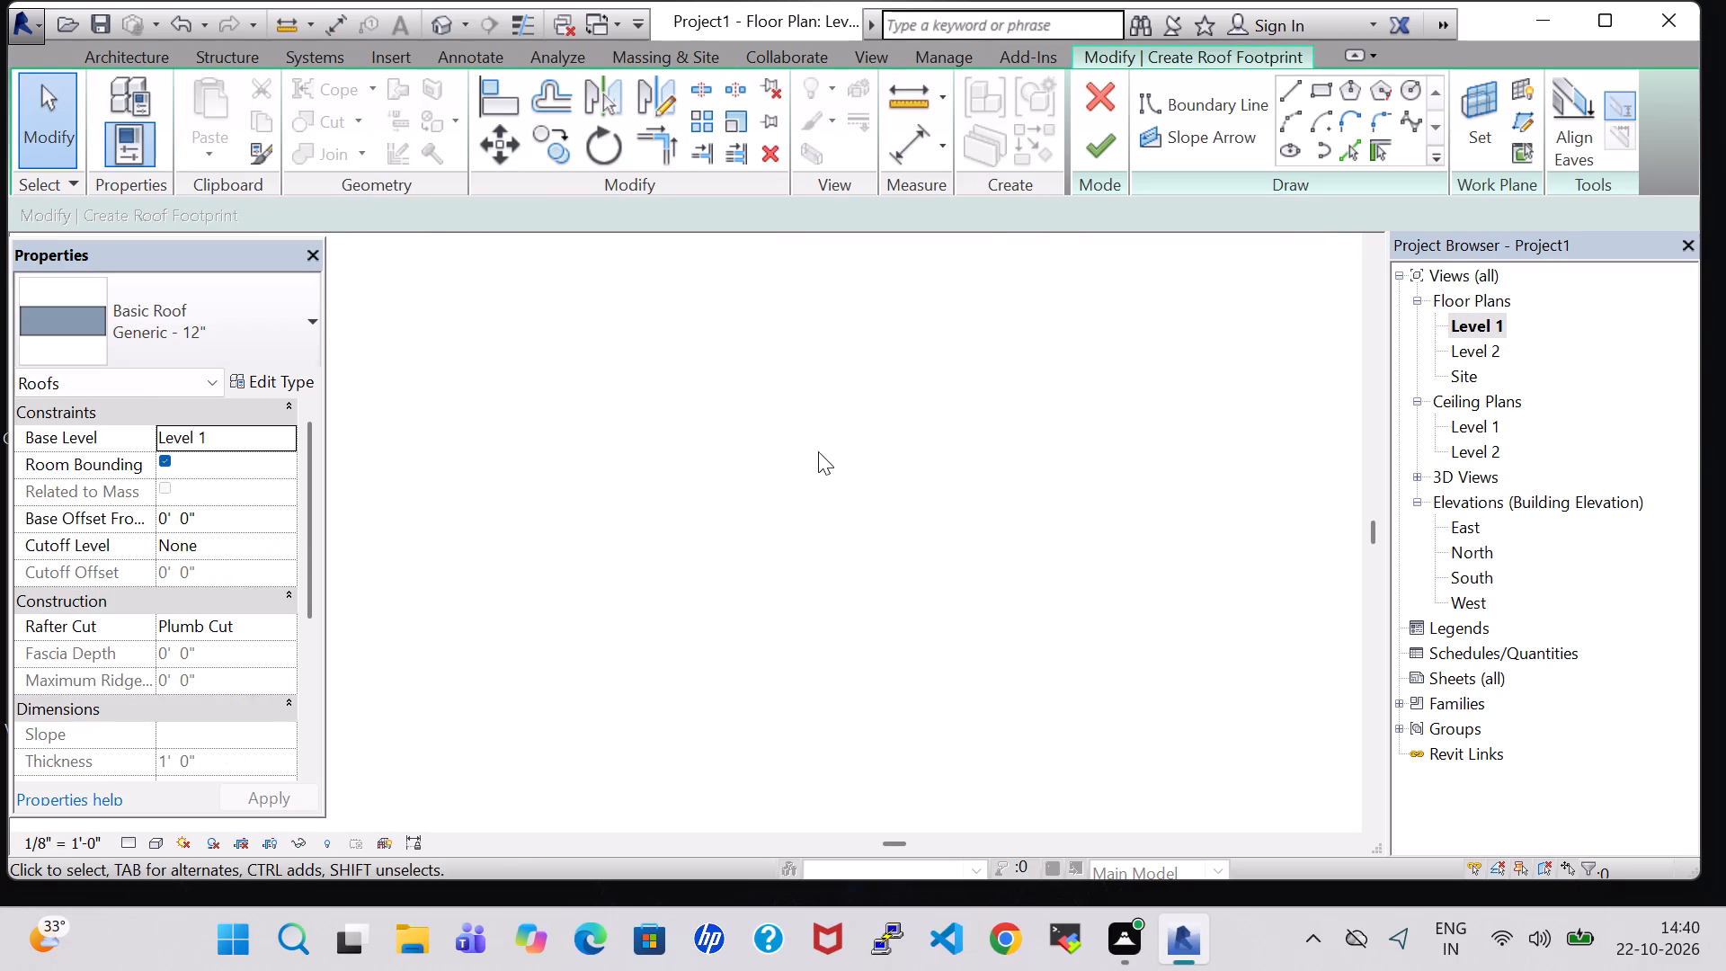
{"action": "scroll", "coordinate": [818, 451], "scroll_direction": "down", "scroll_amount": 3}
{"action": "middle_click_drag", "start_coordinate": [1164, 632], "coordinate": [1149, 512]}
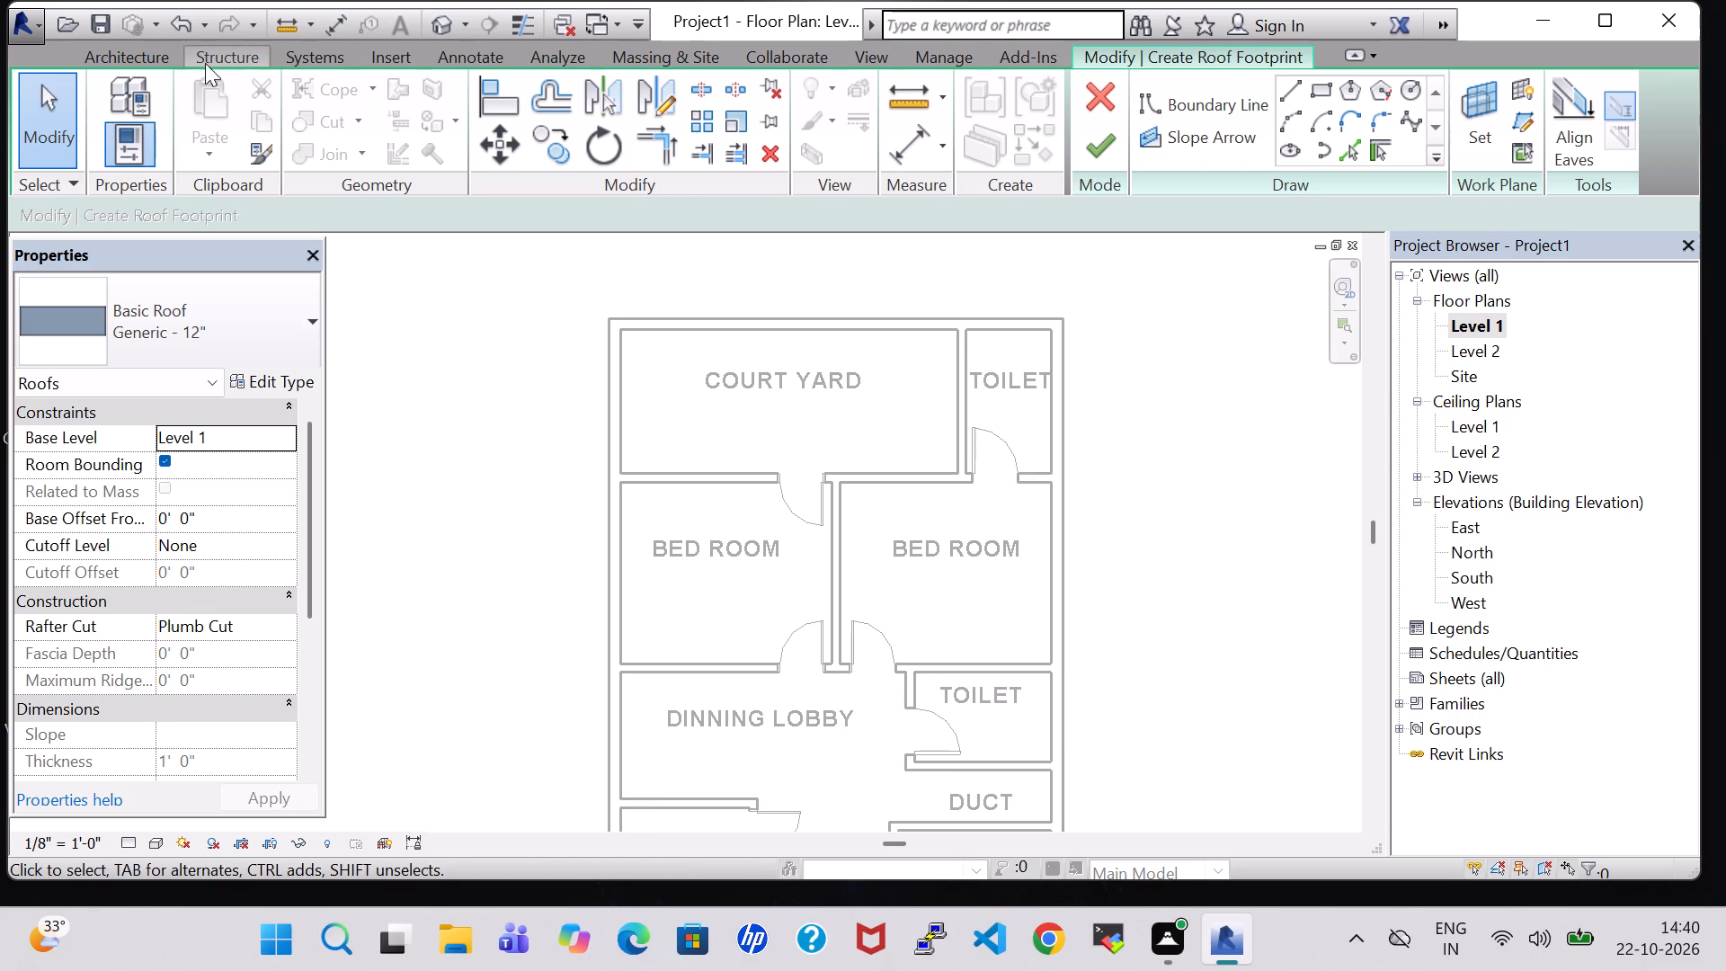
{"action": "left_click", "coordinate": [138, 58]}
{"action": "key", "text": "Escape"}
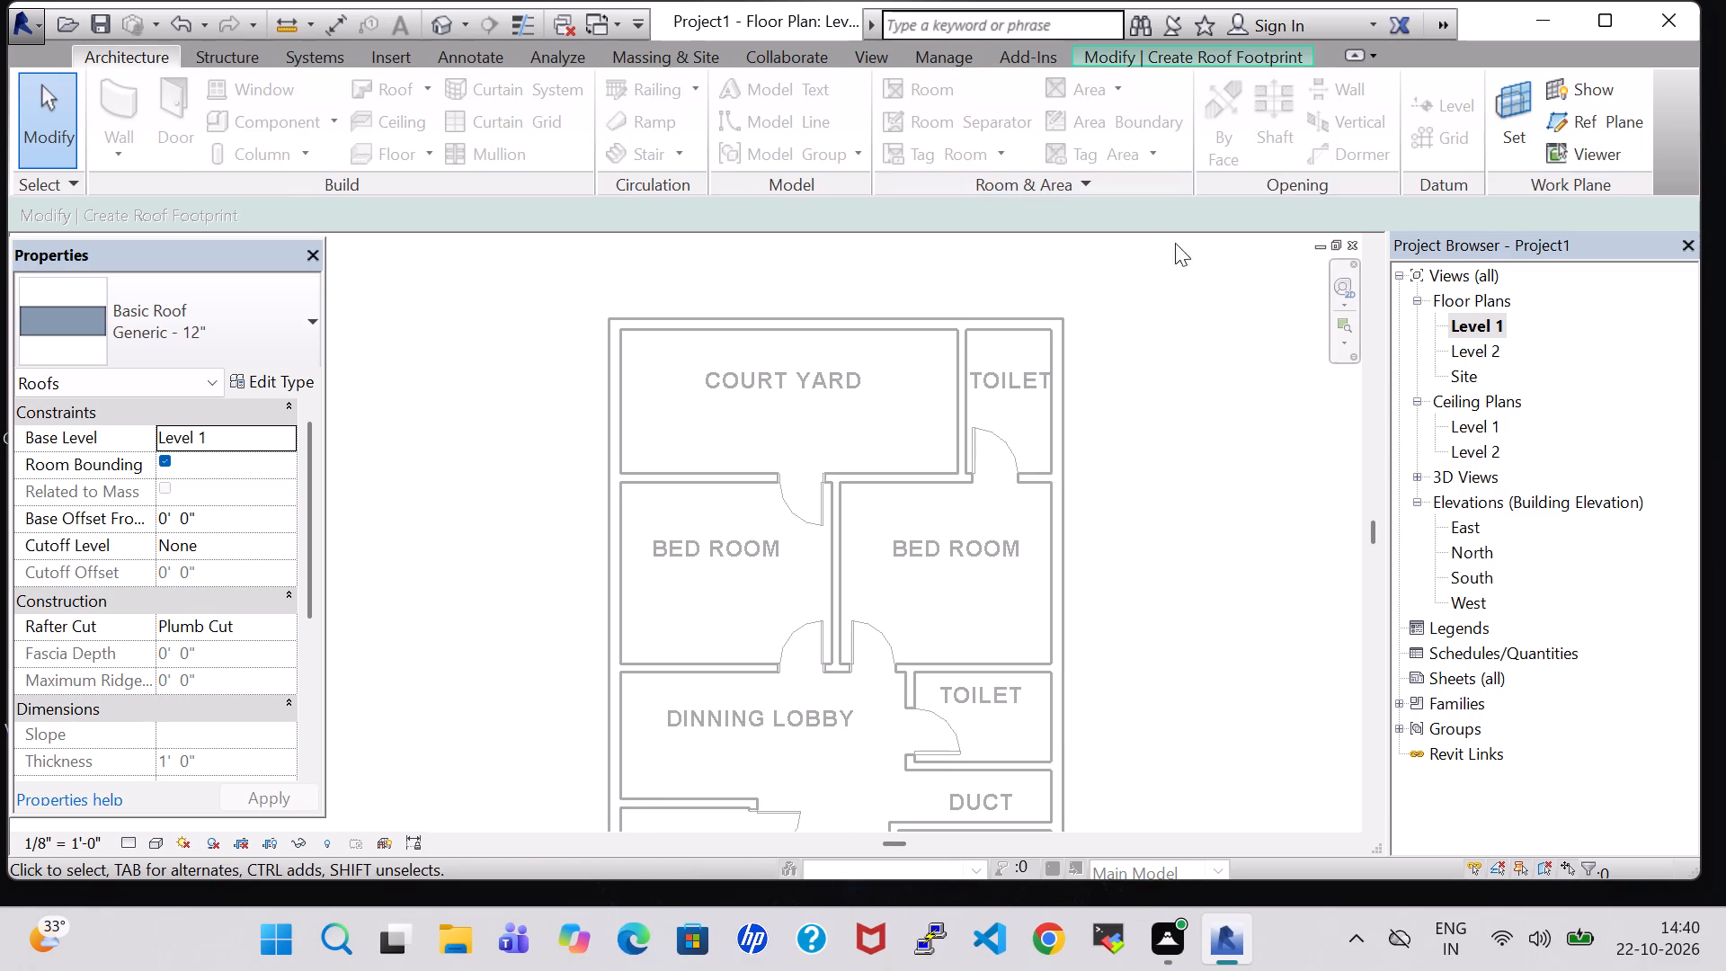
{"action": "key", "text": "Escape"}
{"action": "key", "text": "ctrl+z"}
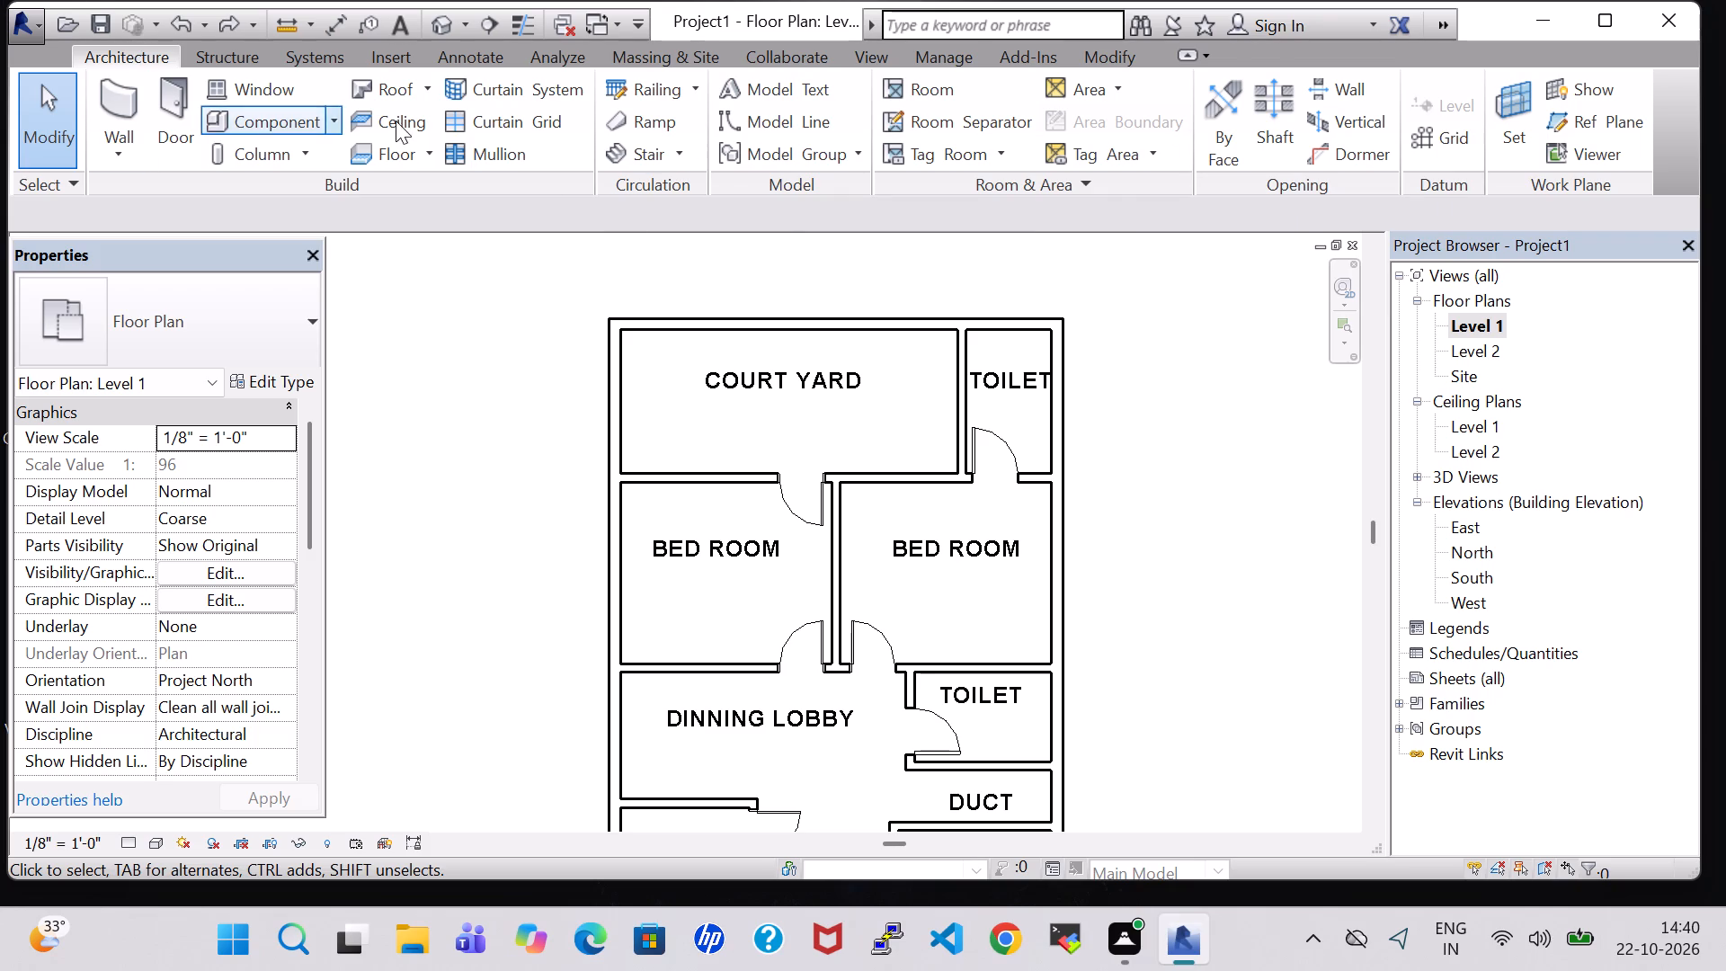
Start another footprint roof from the Level 1 plan, assign it to Level 2, and choose straight boundary lines.
{"action": "left_click", "coordinate": [379, 90]}
{"action": "left_click", "coordinate": [860, 517]}
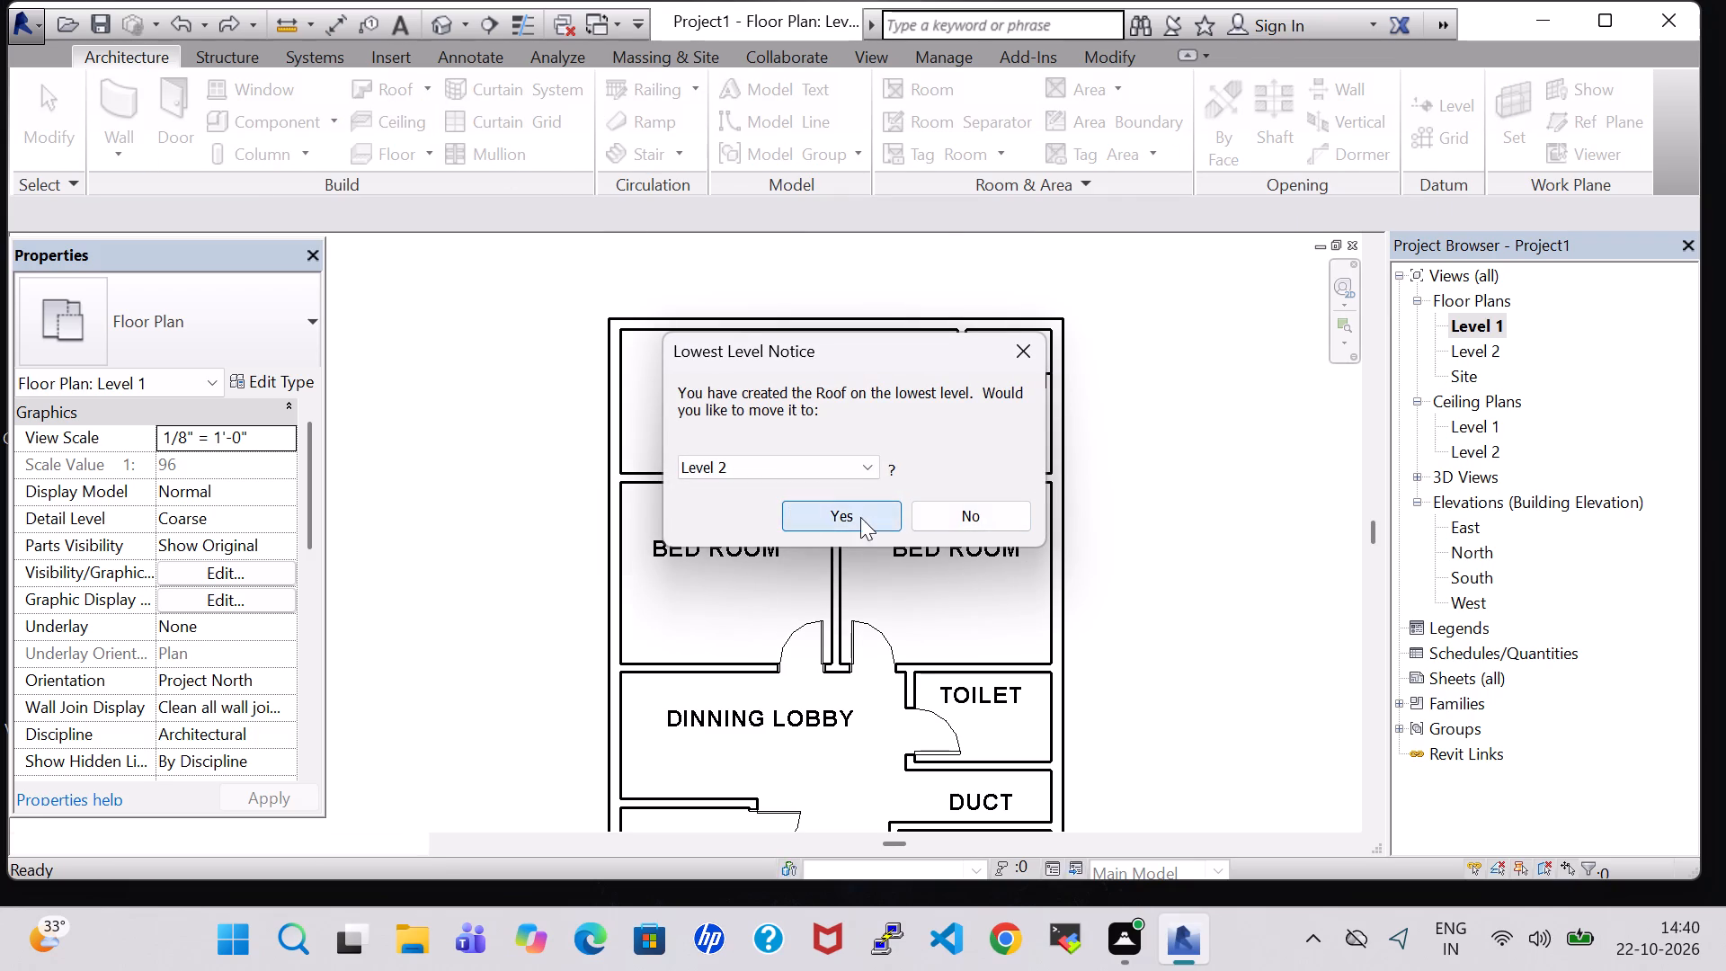
{"action": "middle_click", "coordinate": [1153, 628]}
{"action": "middle_click", "coordinate": [1153, 628]}
{"action": "scroll", "coordinate": [430, 326], "scroll_direction": "up", "scroll_amount": 5}
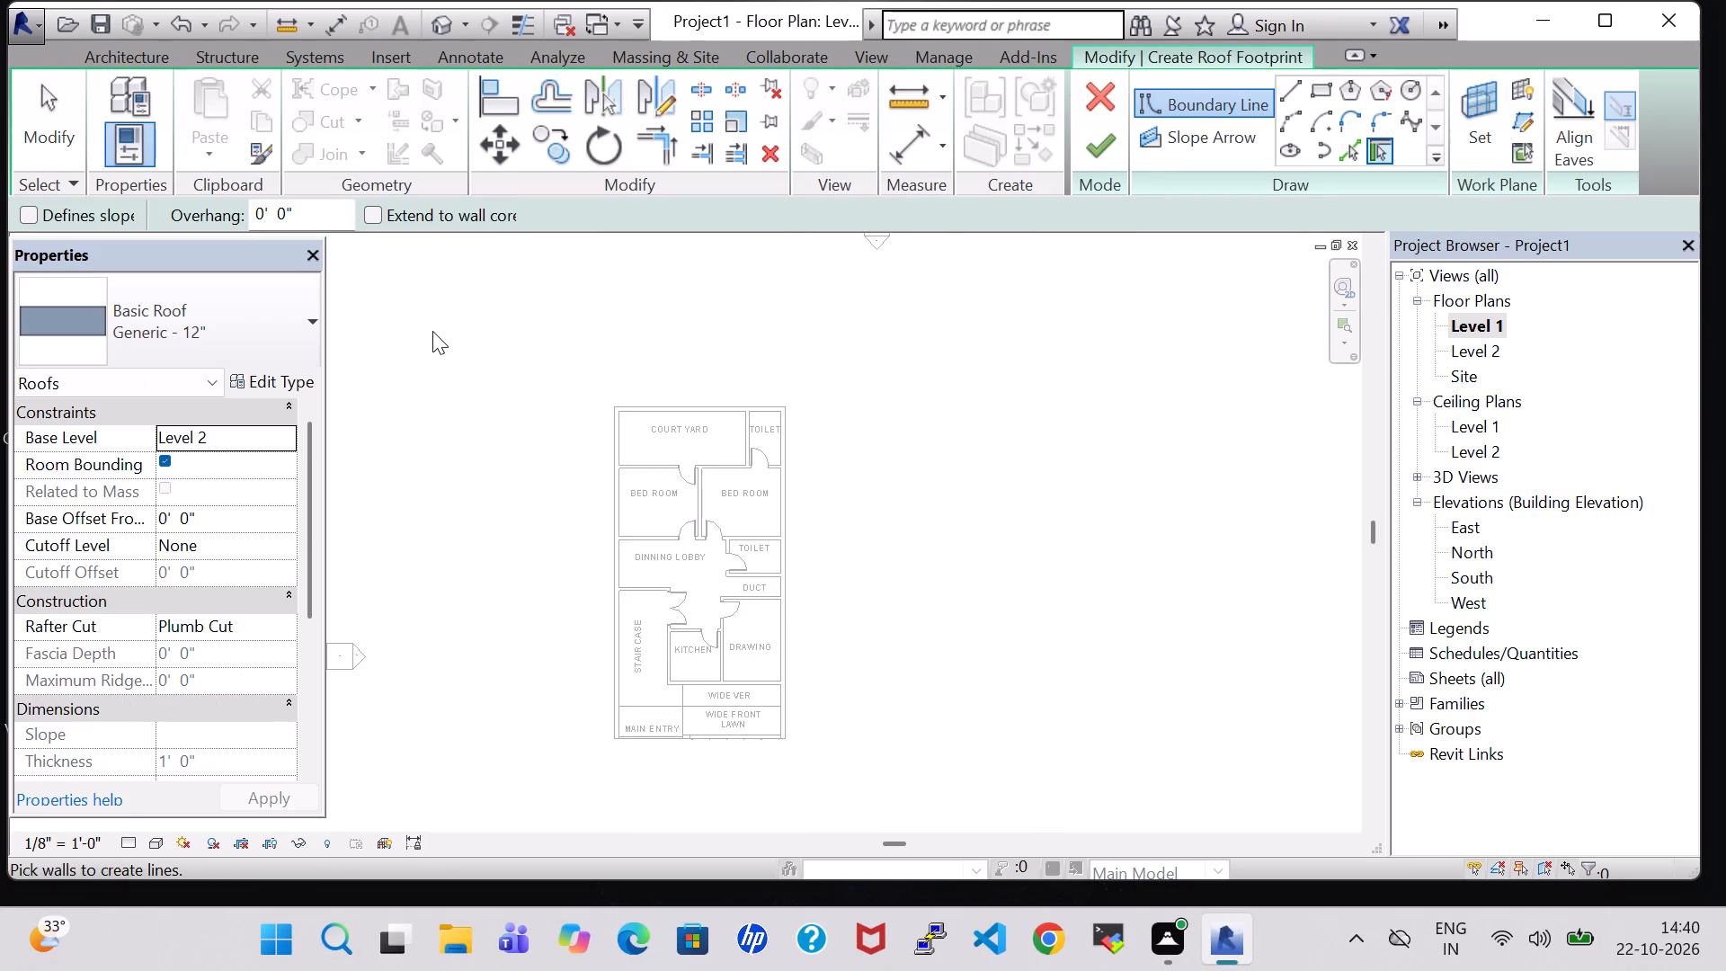
{"action": "scroll", "coordinate": [432, 331], "scroll_direction": "up", "scroll_amount": 2}
{"action": "middle_click_drag", "start_coordinate": [1058, 669], "coordinate": [1074, 551]}
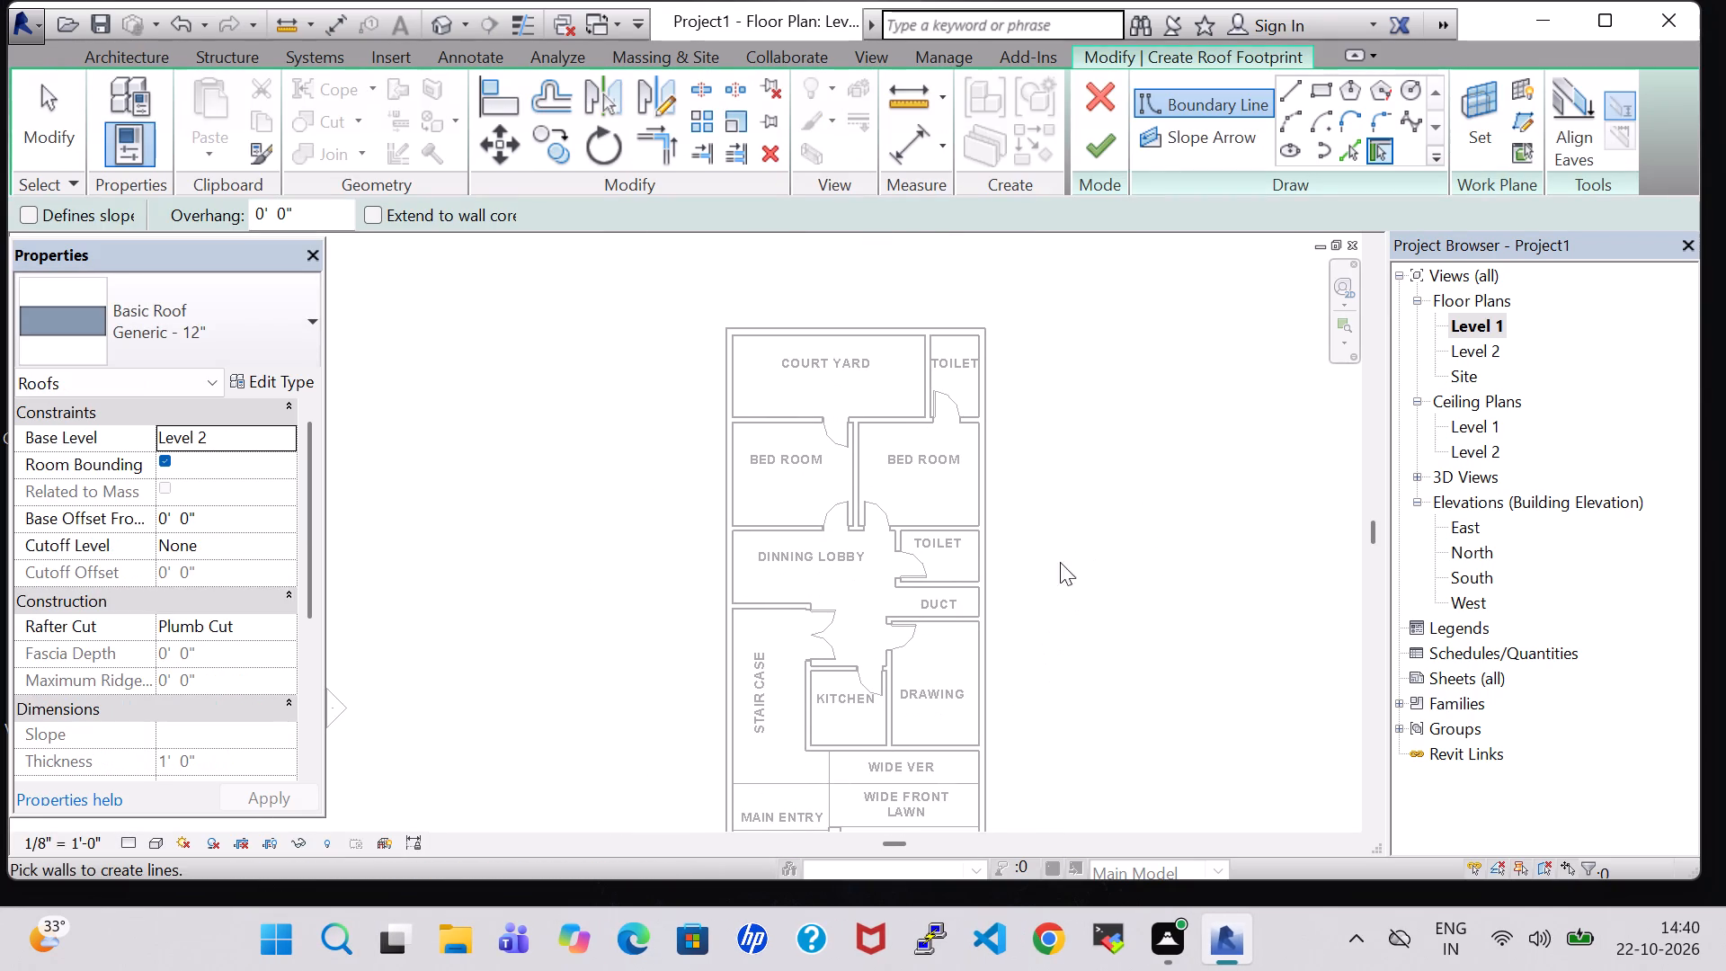
{"action": "scroll", "coordinate": [1039, 578], "scroll_direction": "up", "scroll_amount": 1}
{"action": "left_click", "coordinate": [1282, 79]}
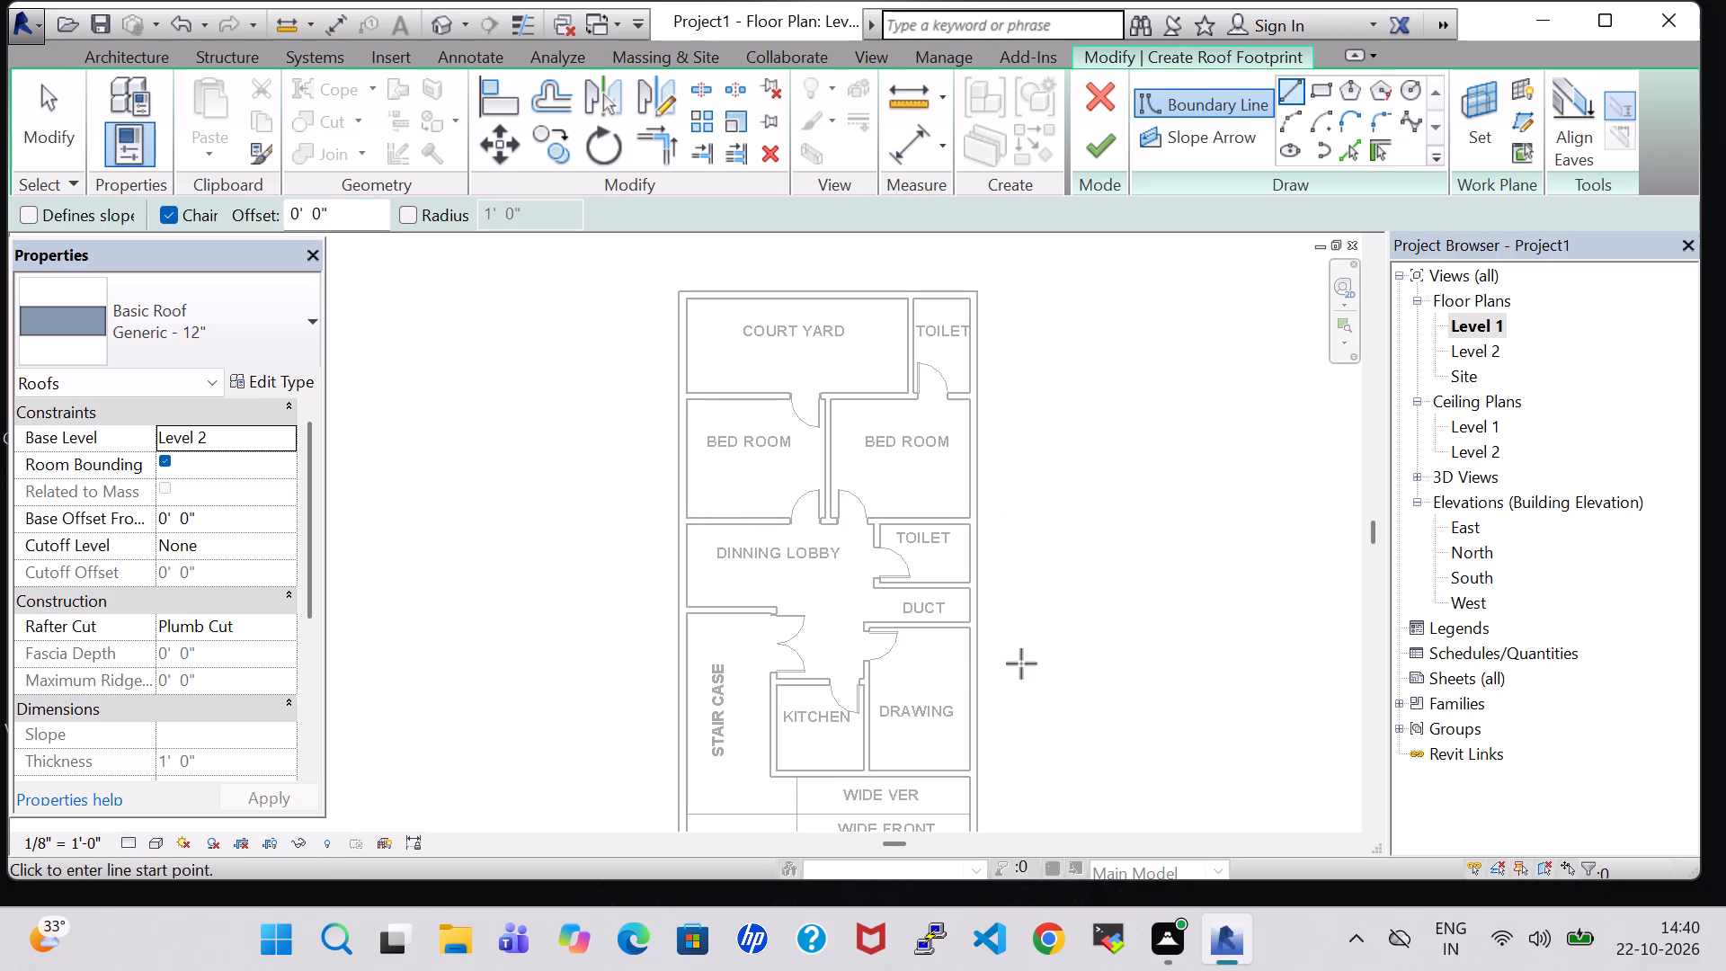
{"action": "middle_click_drag", "start_coordinate": [1021, 664], "coordinate": [1045, 593]}
{"action": "scroll", "coordinate": [882, 583], "scroll_direction": "up", "scroll_amount": 4}
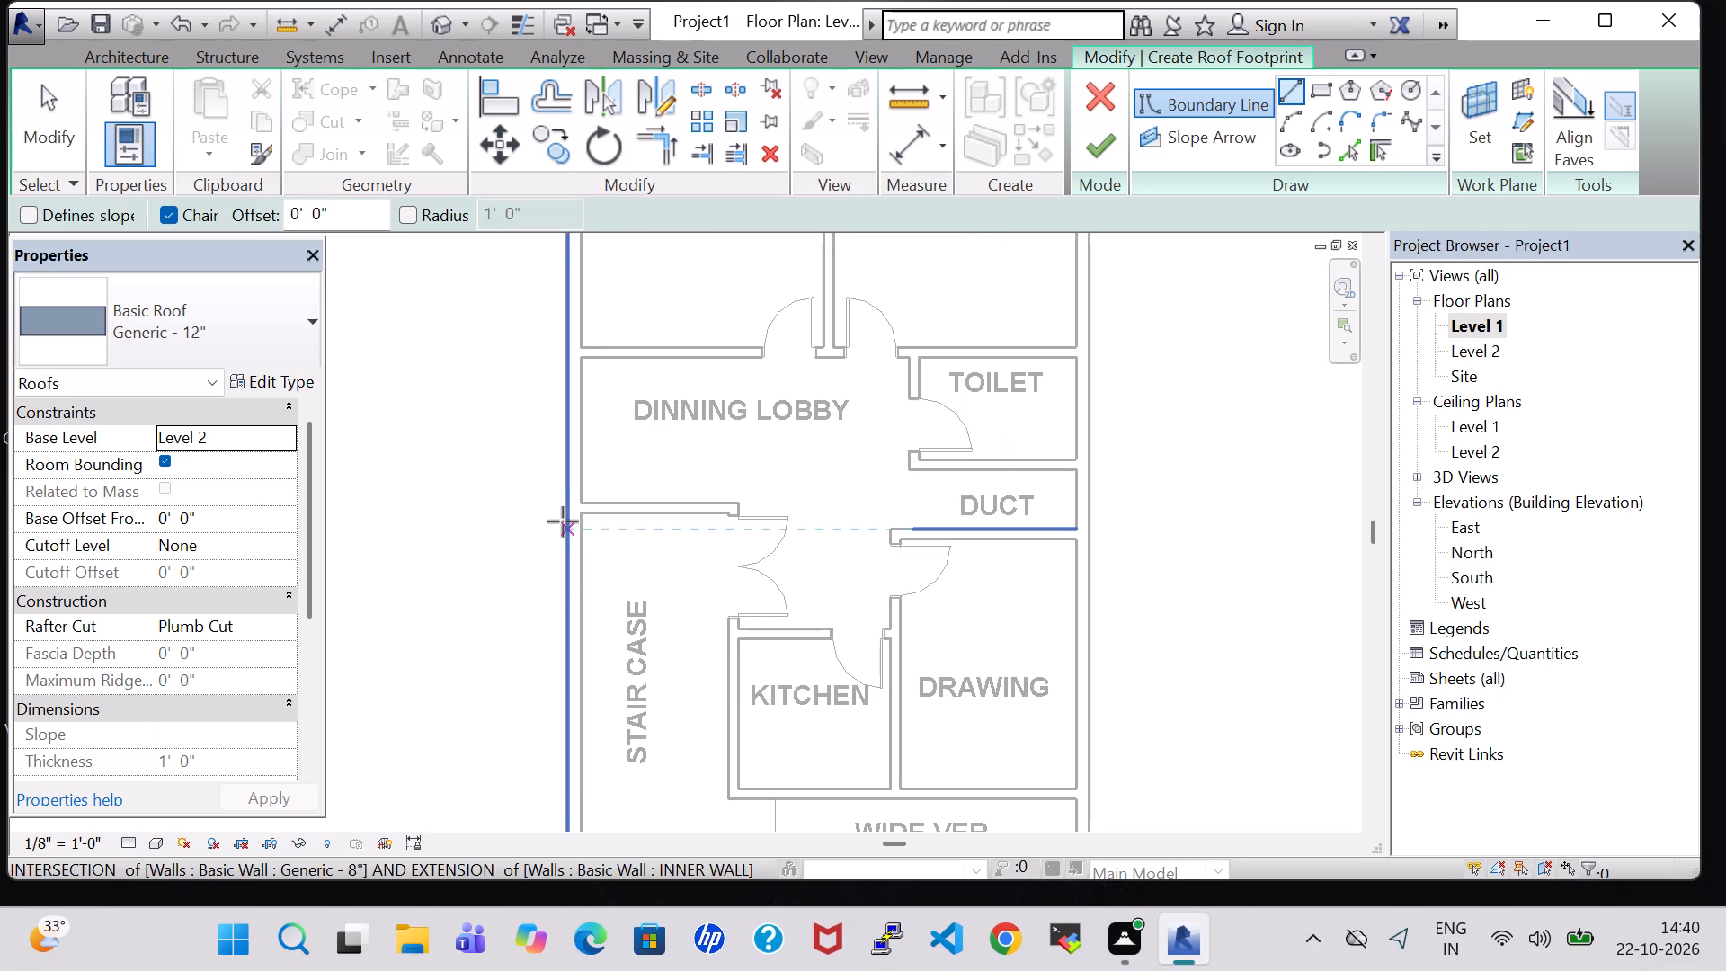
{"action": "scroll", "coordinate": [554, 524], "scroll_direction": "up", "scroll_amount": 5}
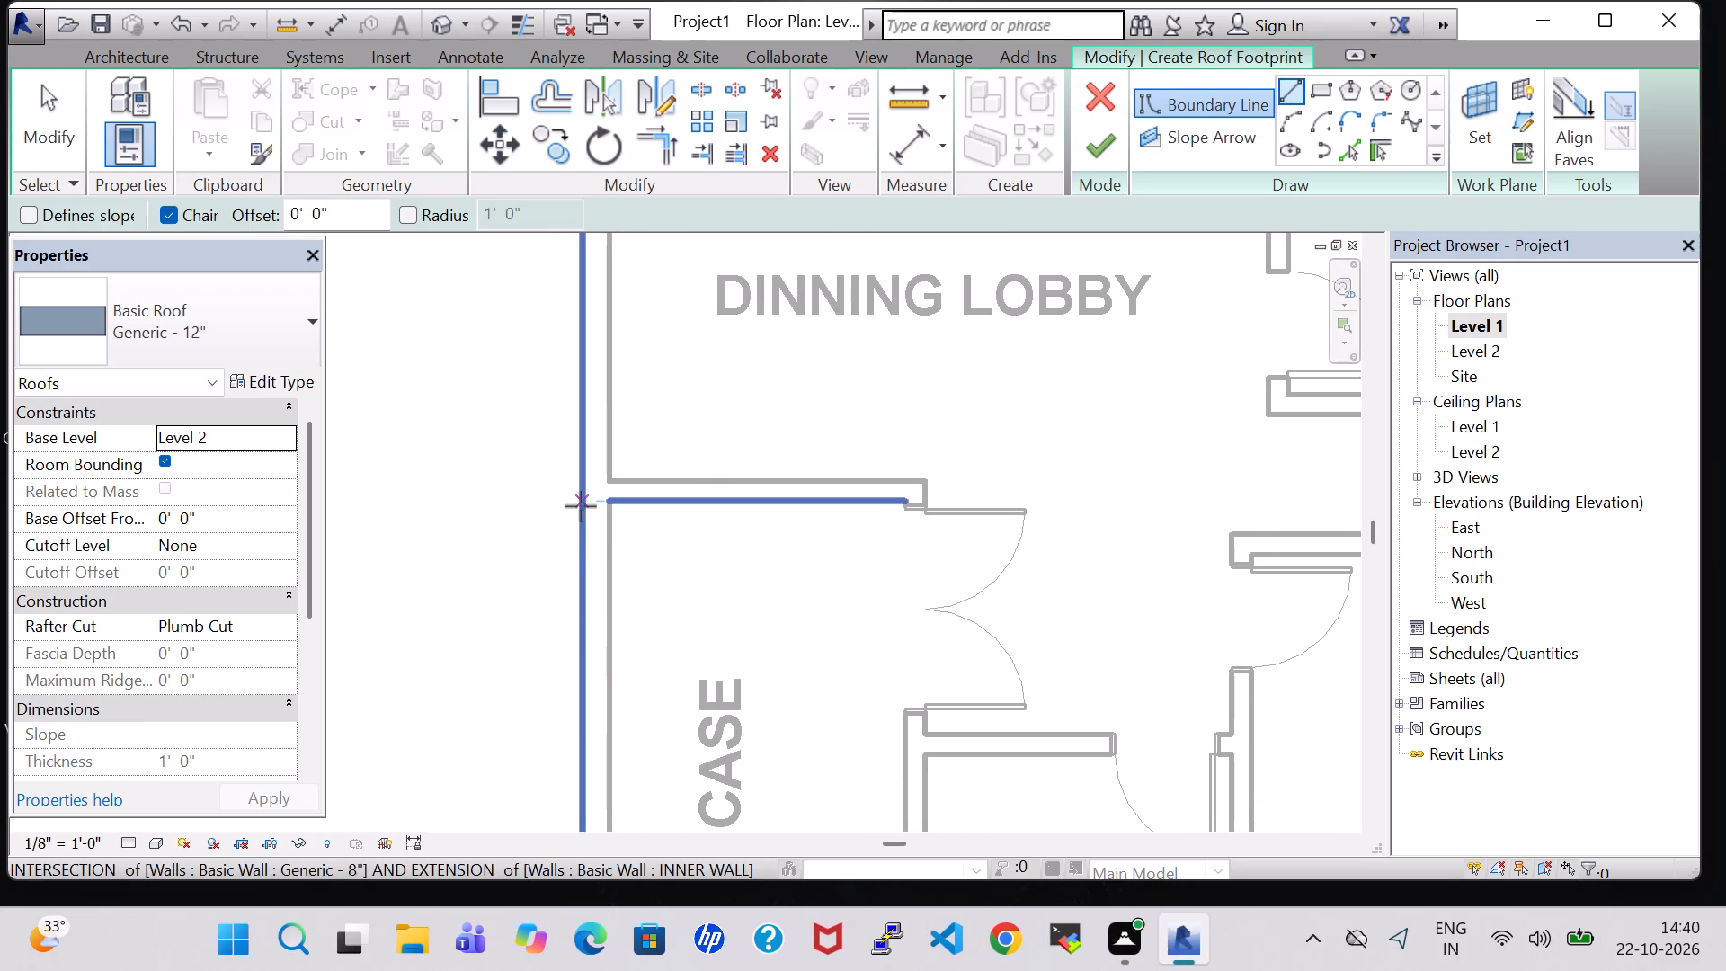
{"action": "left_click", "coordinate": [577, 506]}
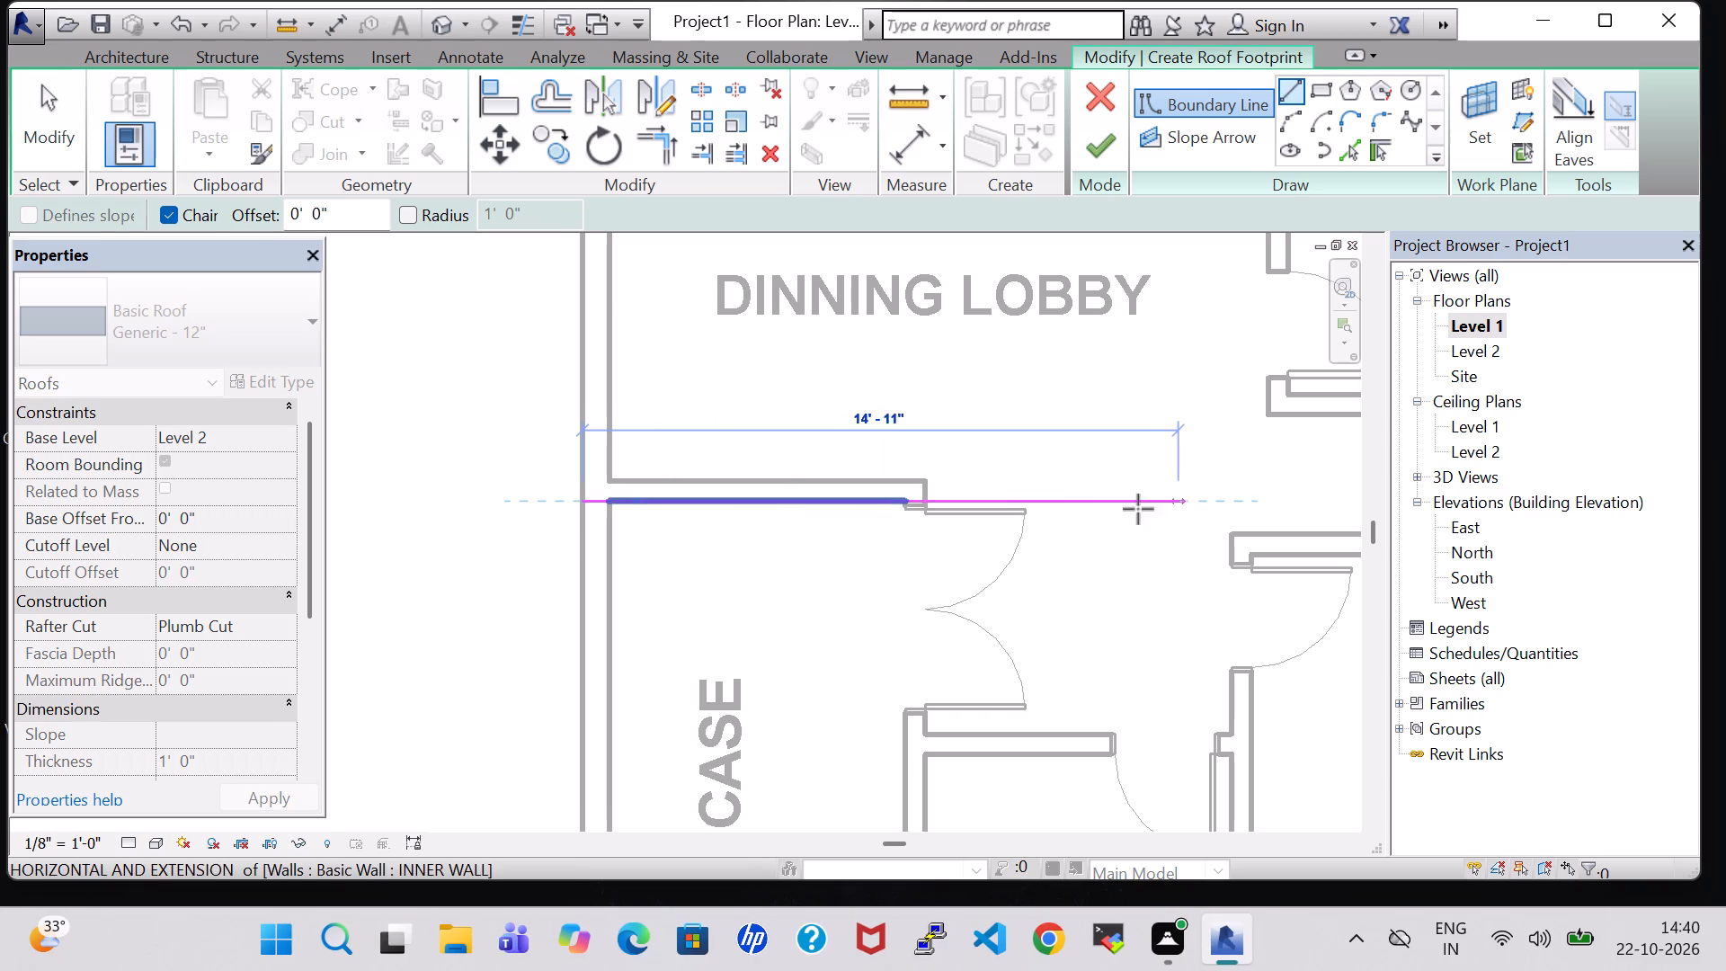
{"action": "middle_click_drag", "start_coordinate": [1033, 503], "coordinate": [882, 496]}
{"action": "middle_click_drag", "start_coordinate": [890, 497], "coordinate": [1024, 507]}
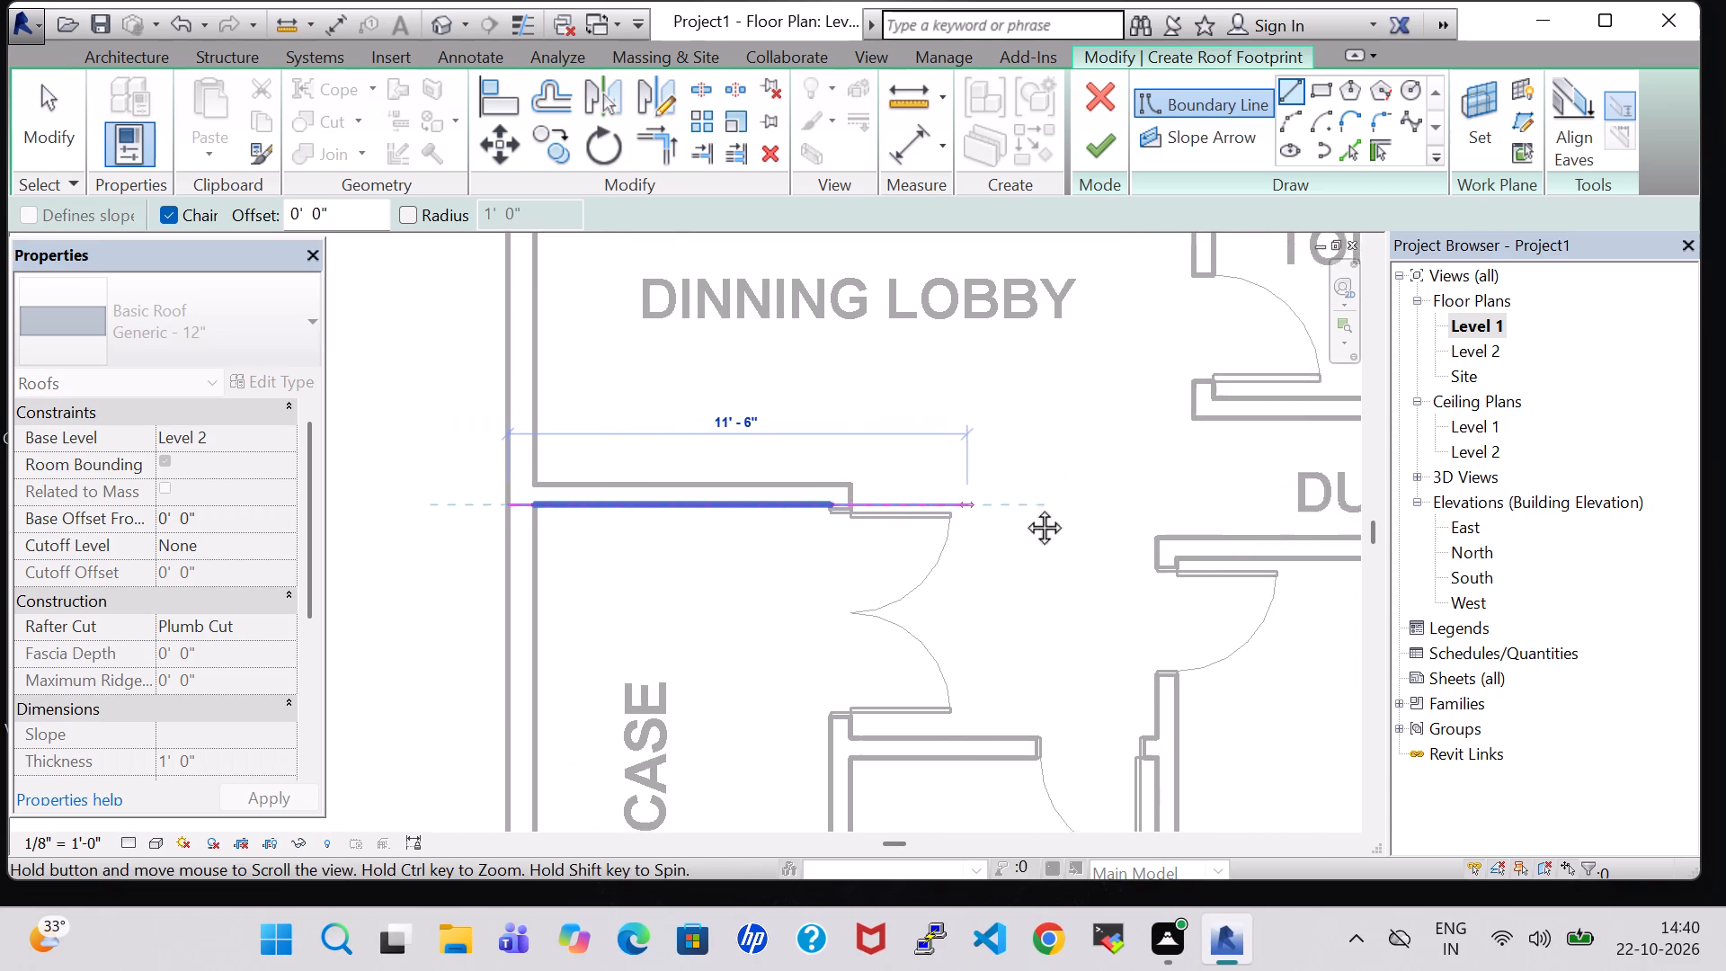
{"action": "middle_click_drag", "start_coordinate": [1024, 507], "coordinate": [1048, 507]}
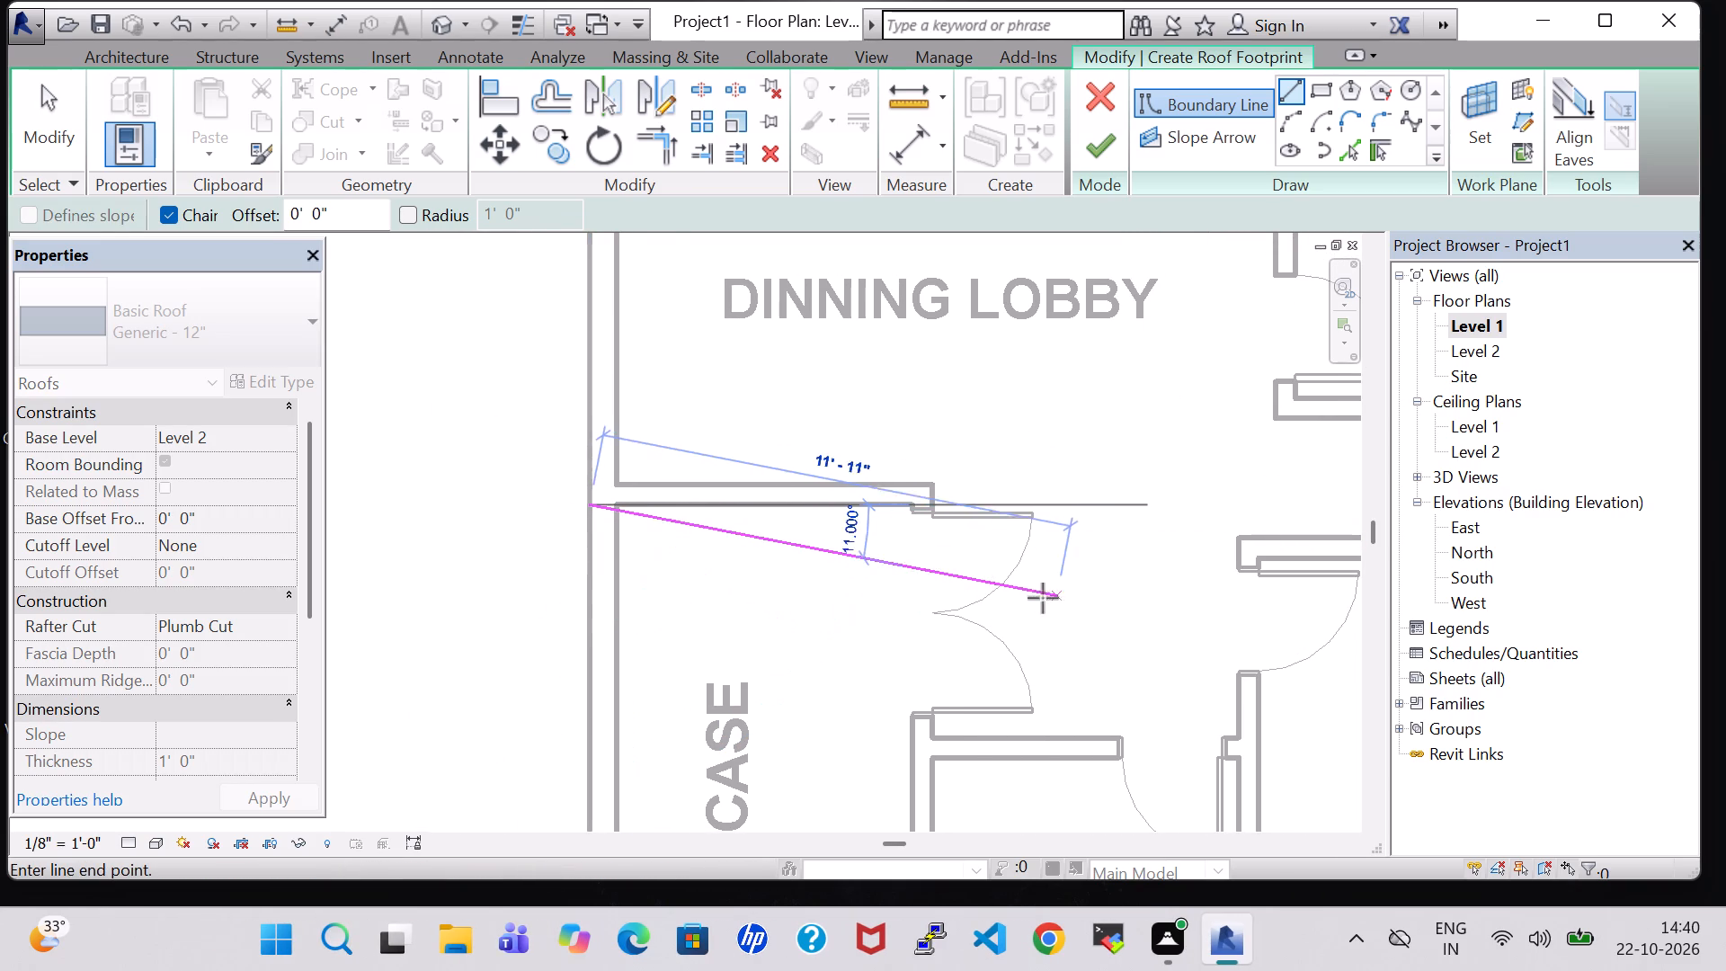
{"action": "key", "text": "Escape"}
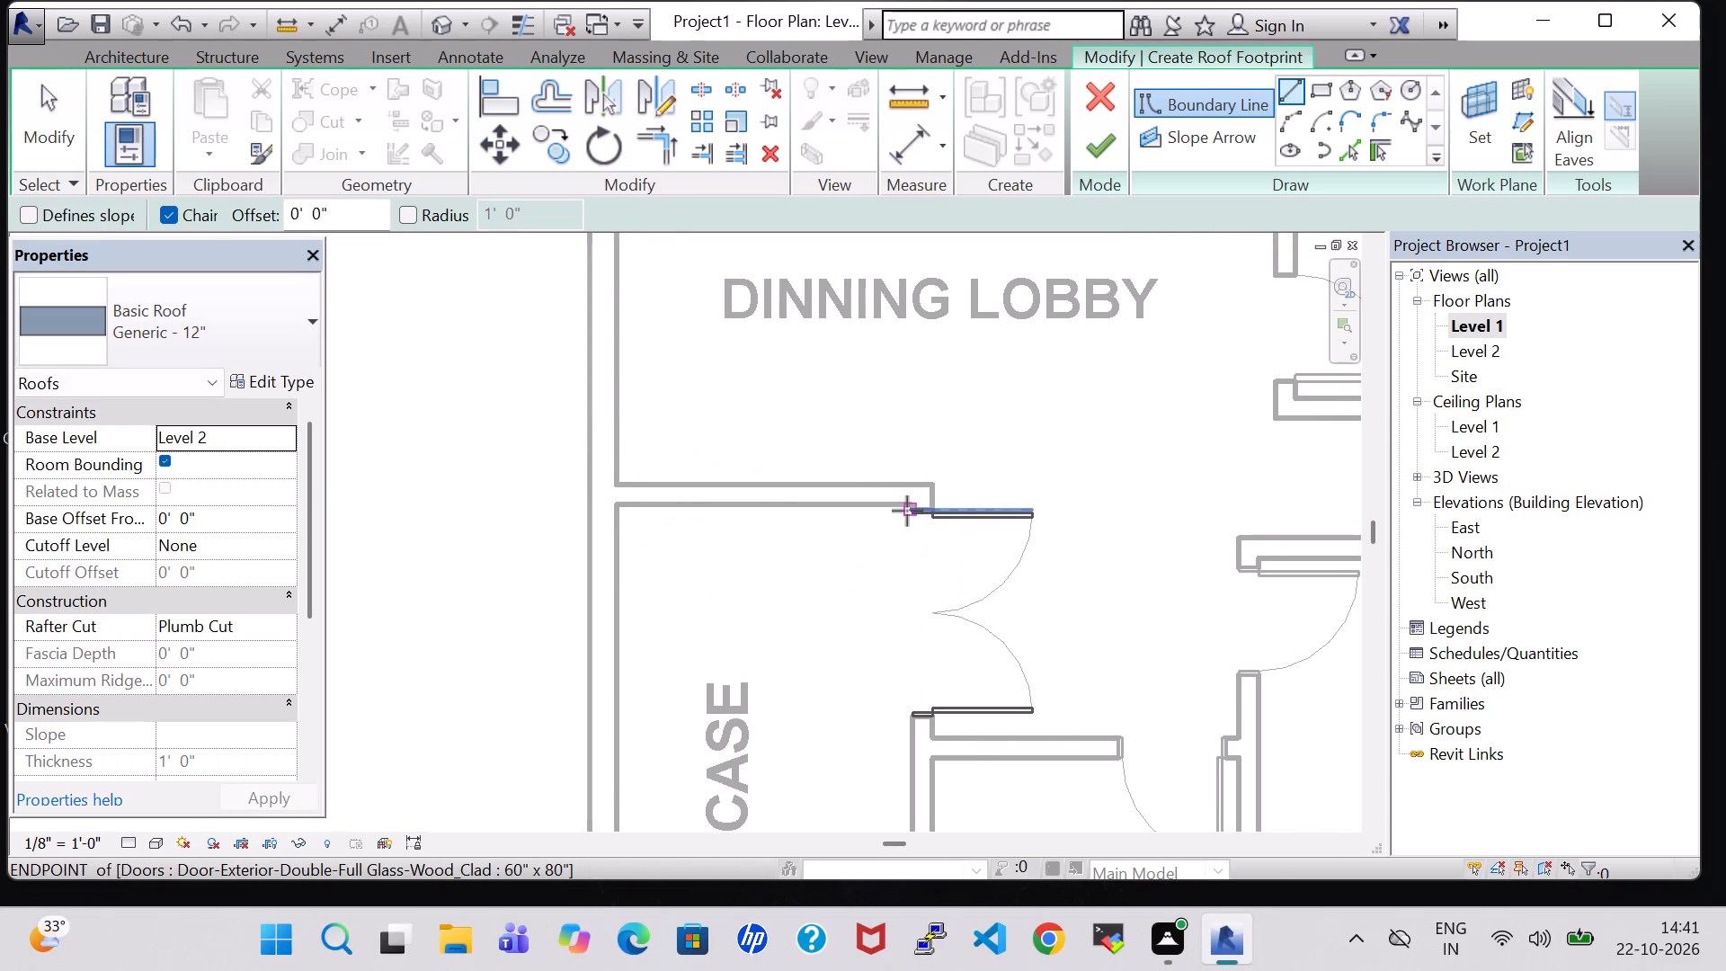
Draw the roof boundary loop from the staircase double door around kitchen, drawing room and front lawn, about 18'-3" wide and 22'-8 1/2" long.
{"action": "left_click", "coordinate": [907, 511]}
{"action": "middle_click", "coordinate": [918, 574]}
{"action": "scroll", "coordinate": [918, 574], "scroll_direction": "down", "scroll_amount": 3}
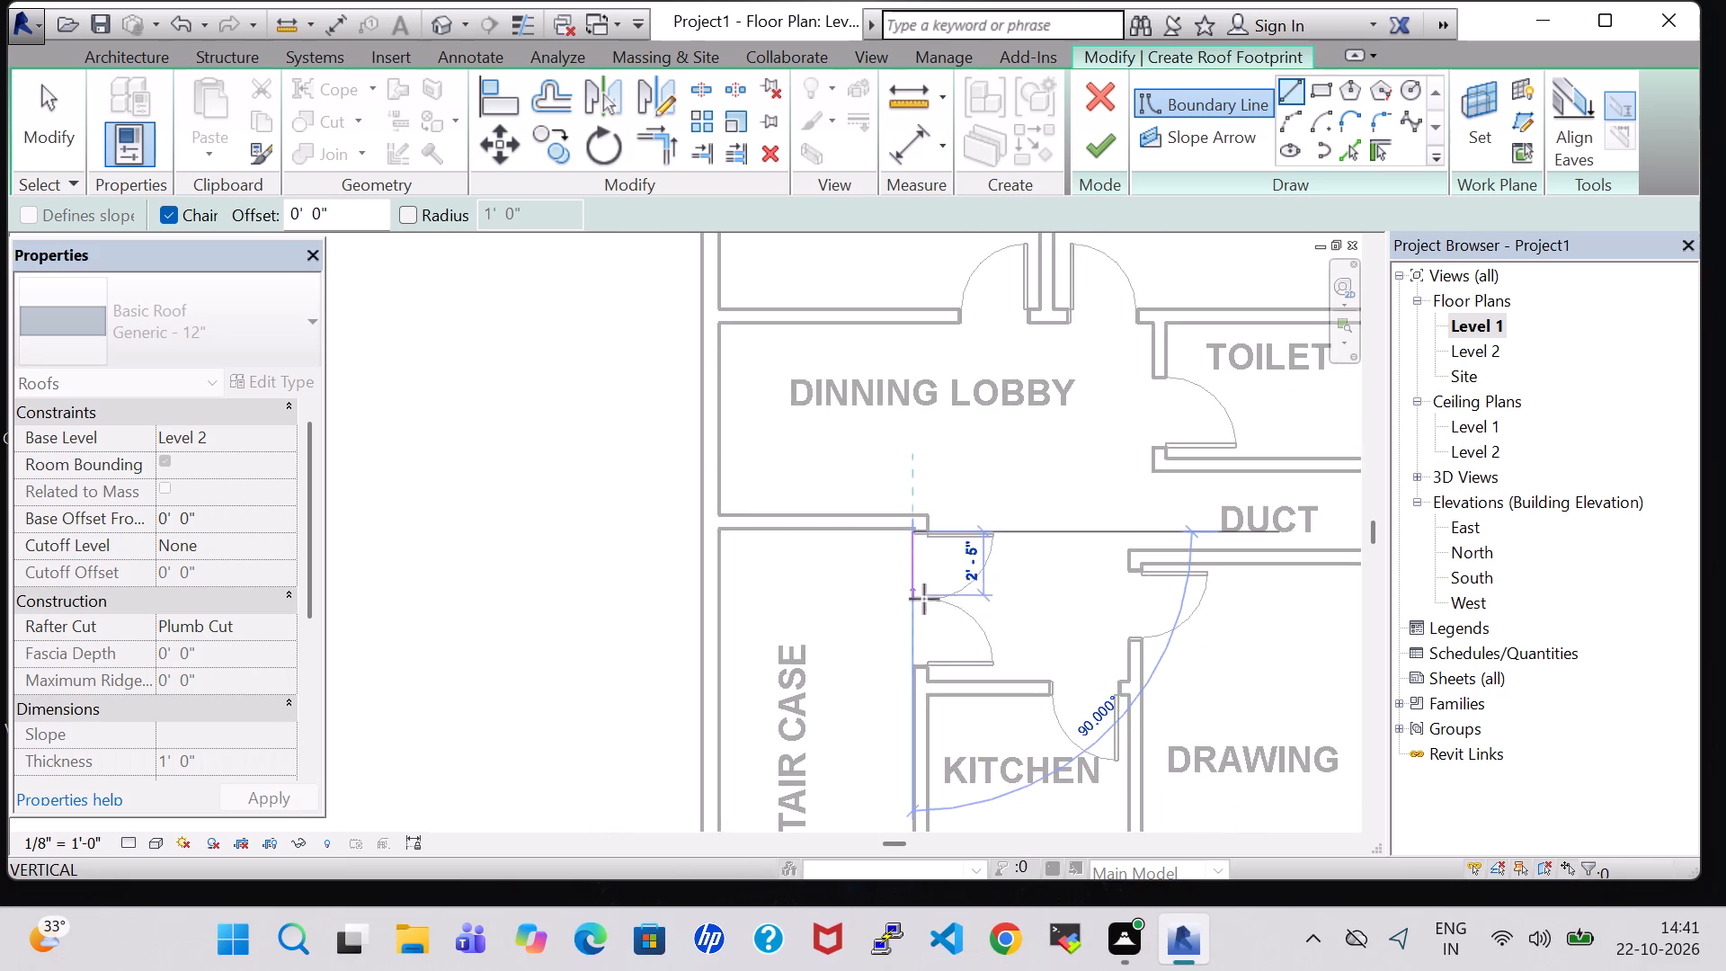
{"action": "scroll", "coordinate": [923, 606], "scroll_direction": "down", "scroll_amount": 2}
{"action": "middle_click_drag", "start_coordinate": [923, 645], "coordinate": [937, 464]}
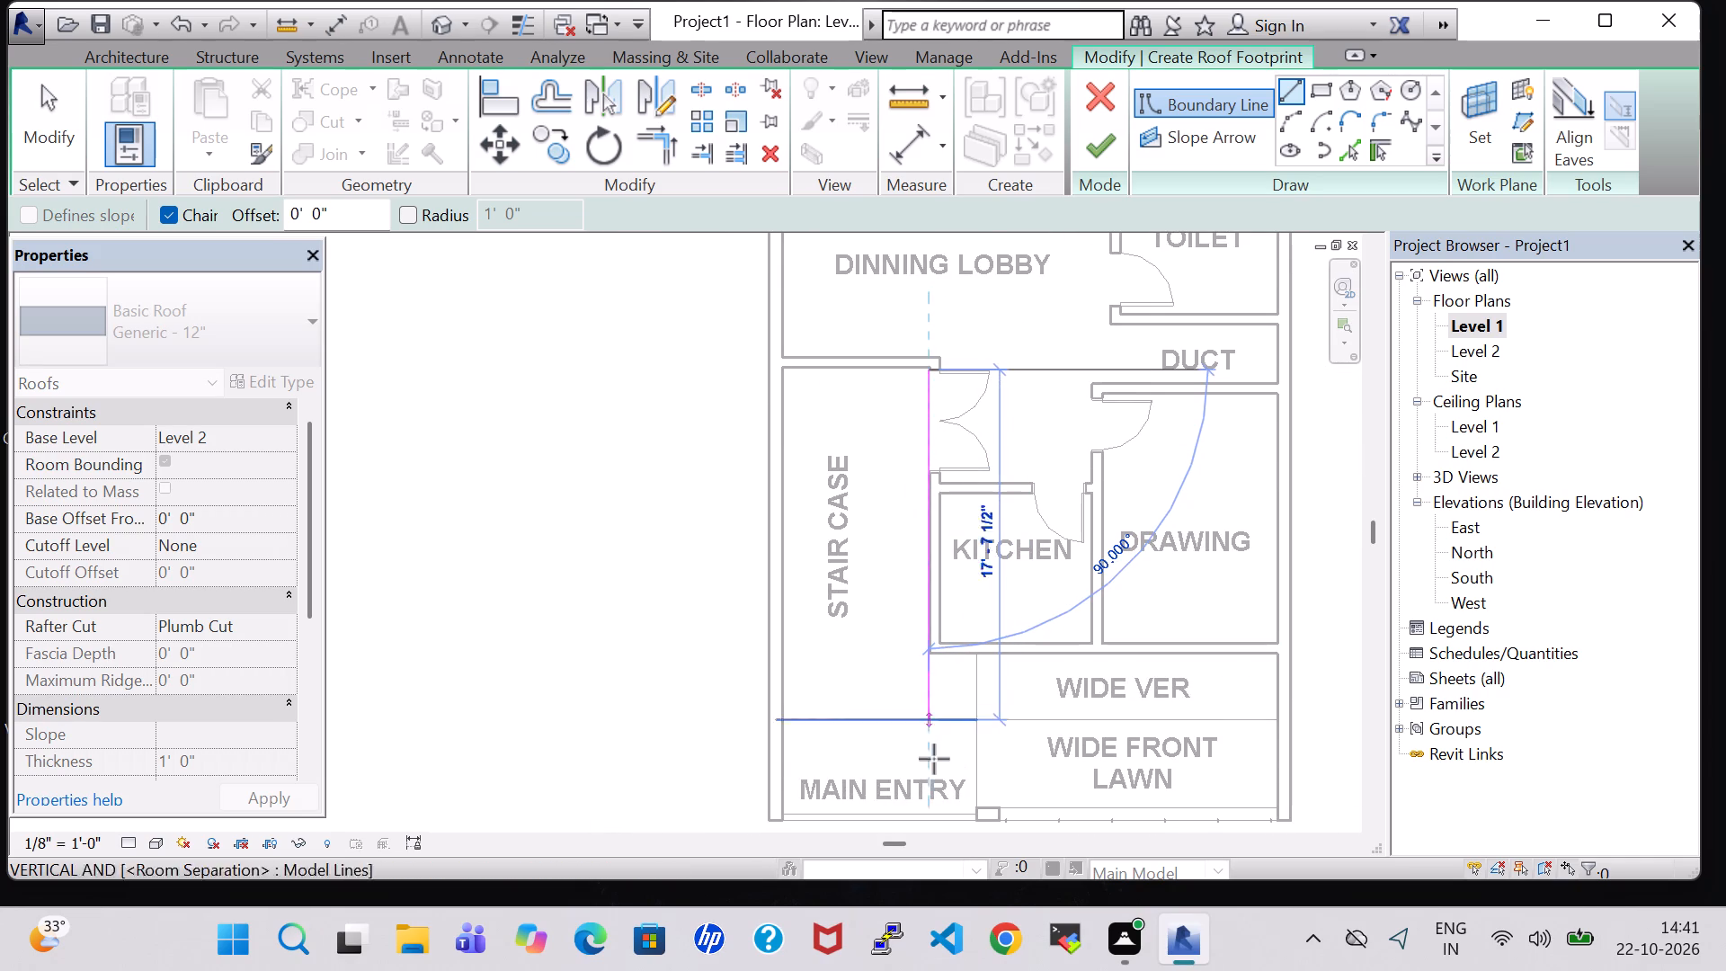
{"action": "left_click", "coordinate": [932, 820]}
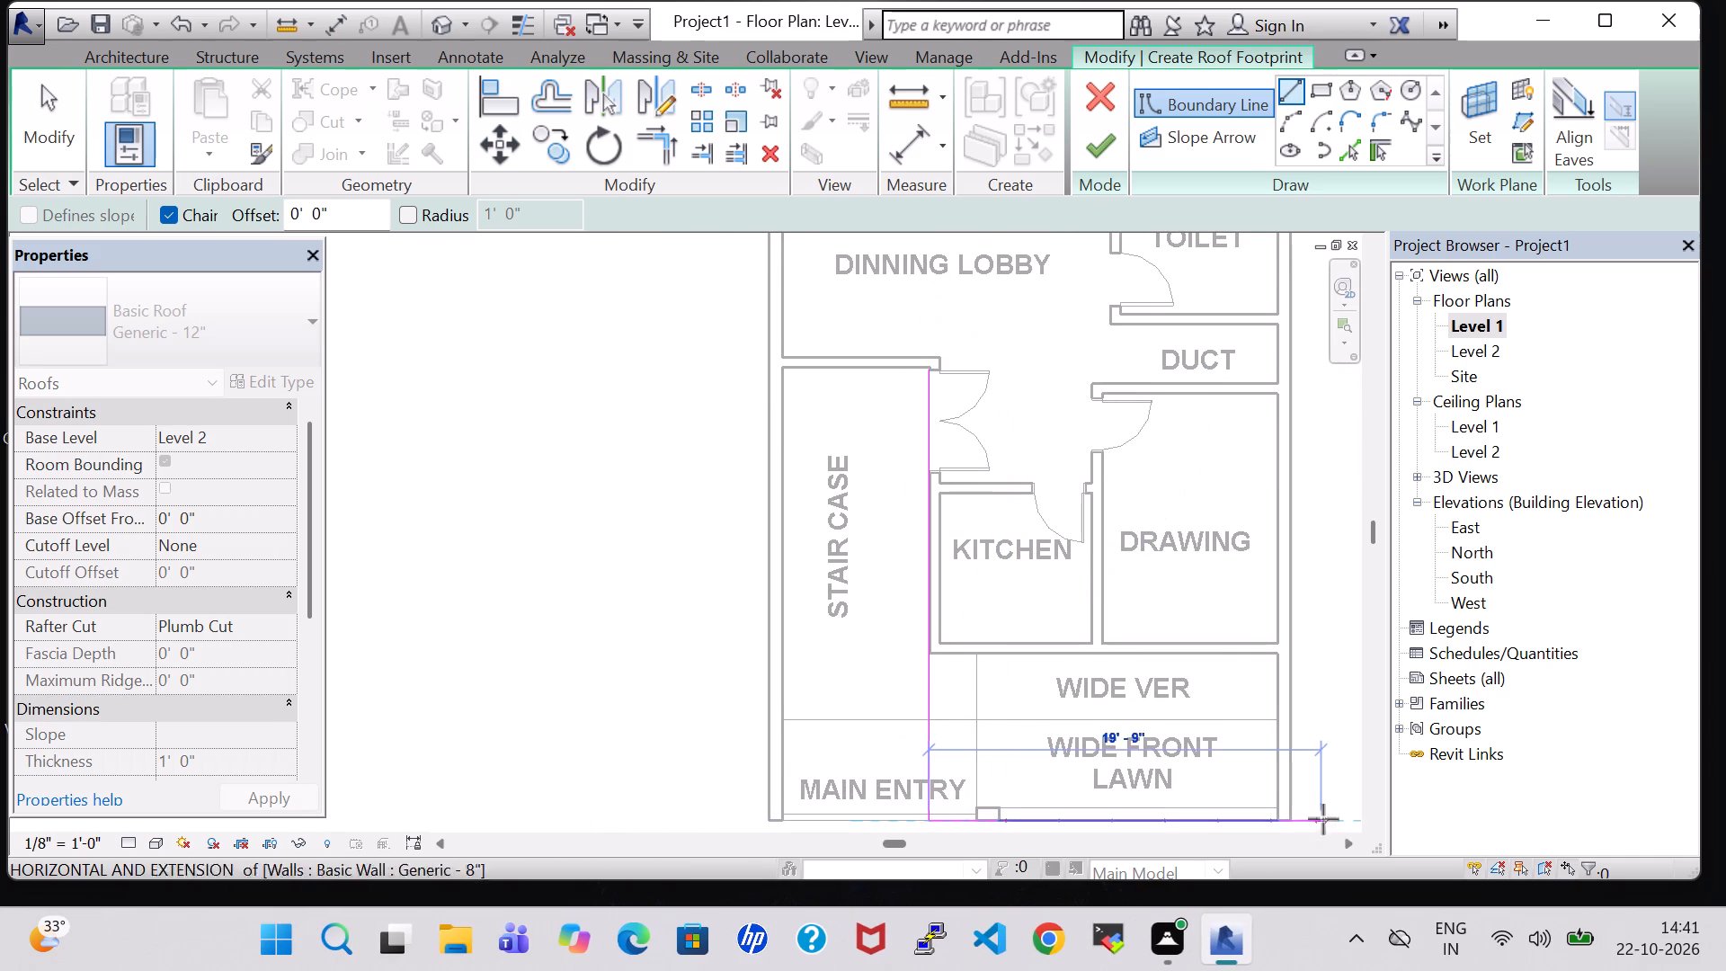
{"action": "left_click", "coordinate": [1294, 819]}
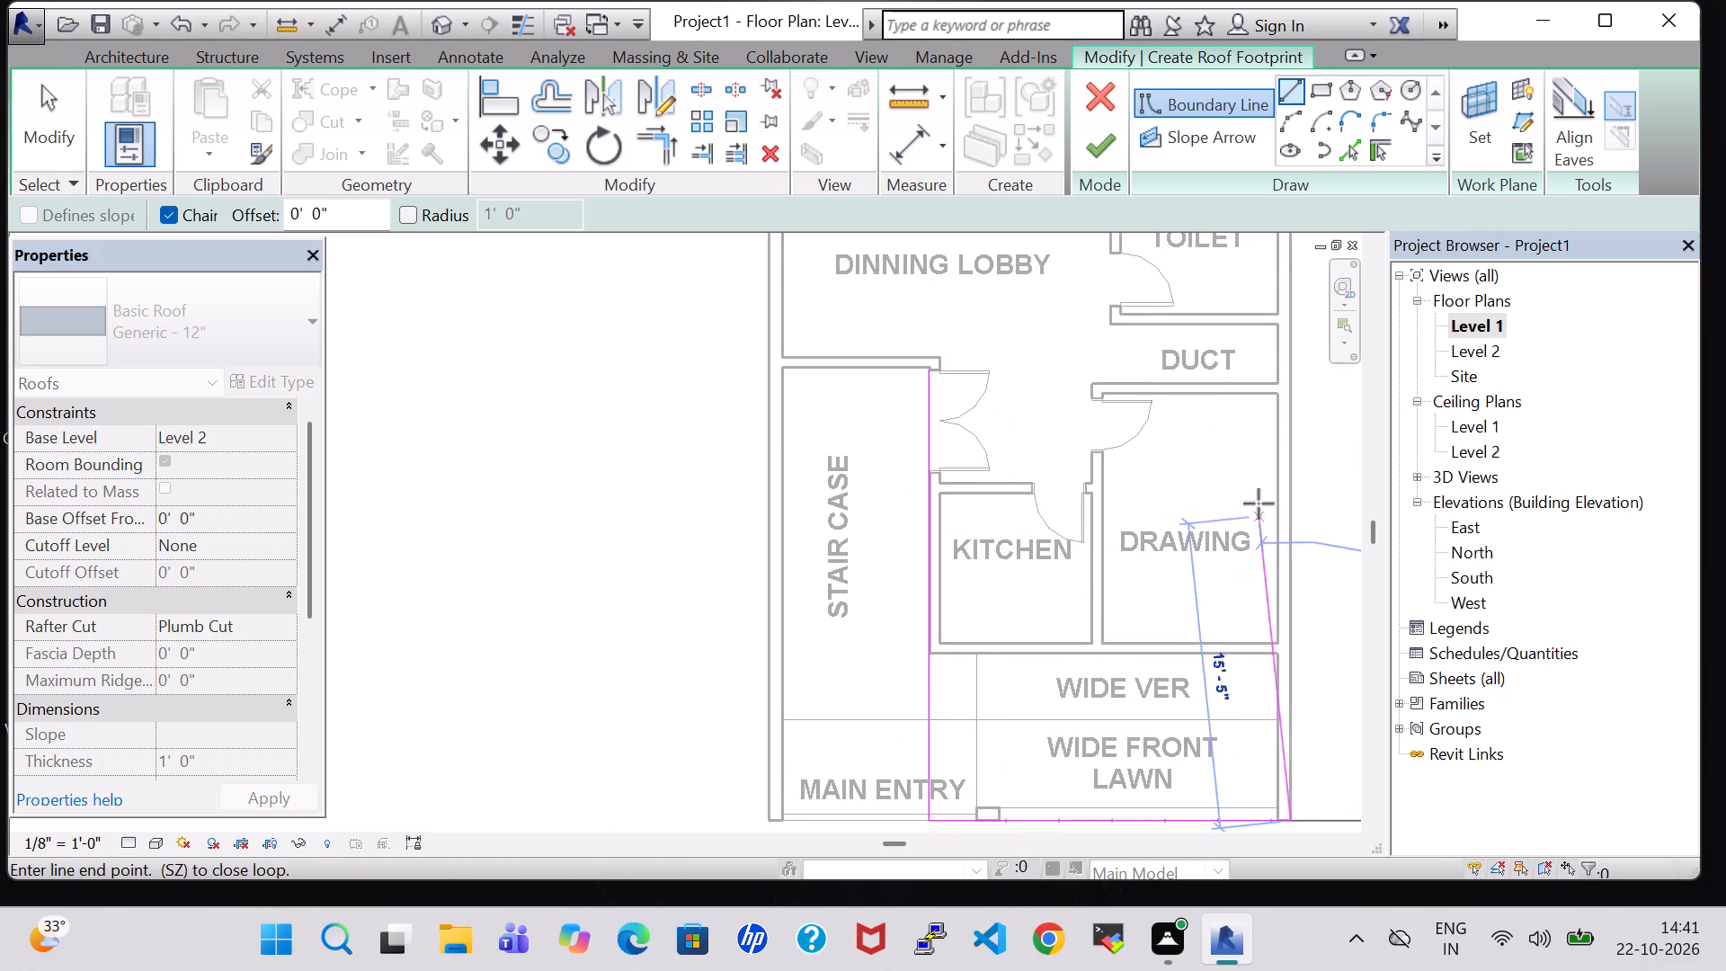
{"action": "scroll", "coordinate": [1290, 407], "scroll_direction": "up", "scroll_amount": 4}
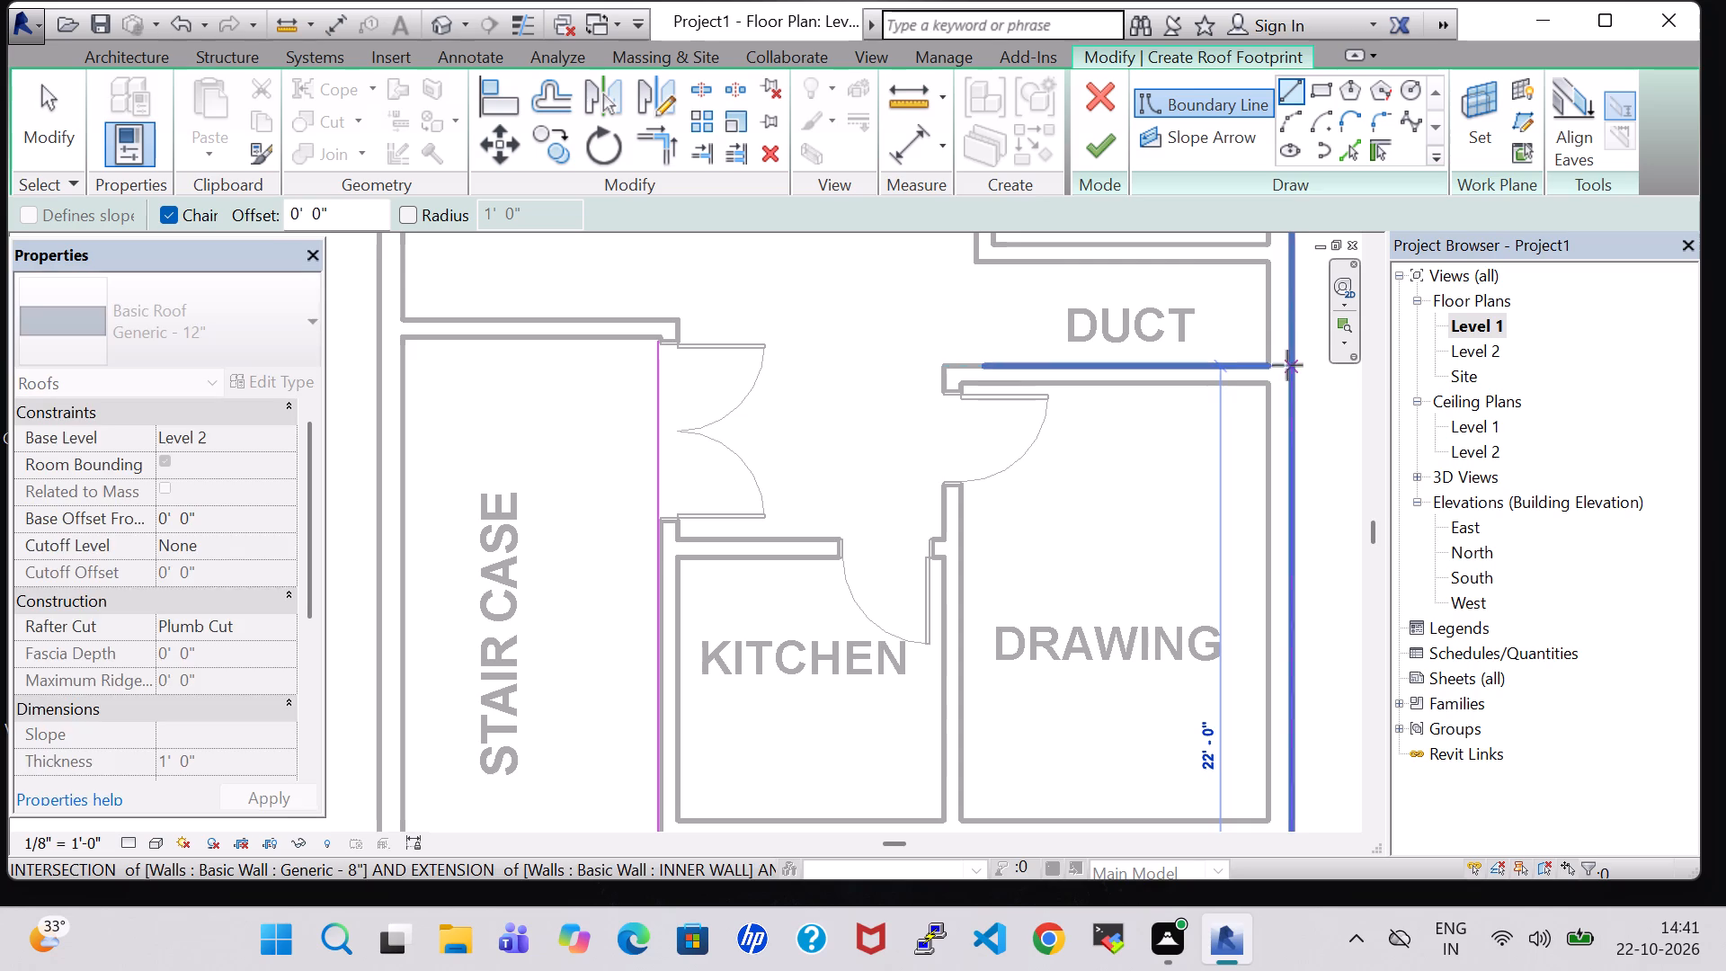
{"action": "left_click", "coordinate": [1287, 343]}
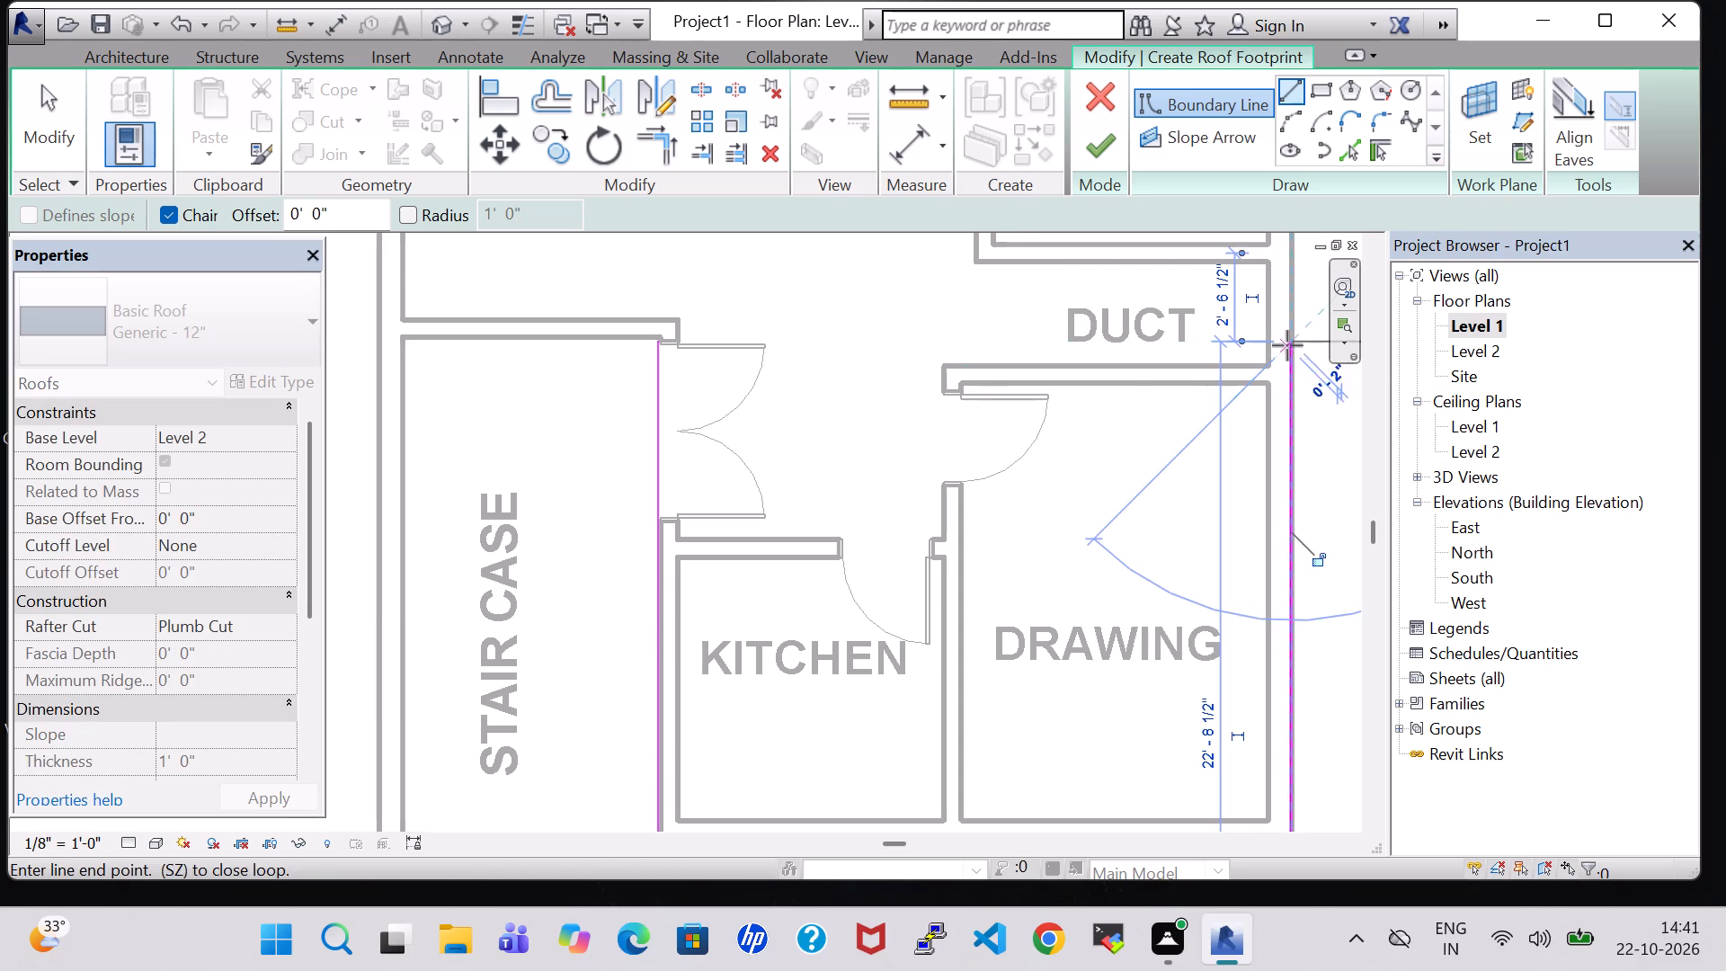
{"action": "left_click", "coordinate": [662, 349]}
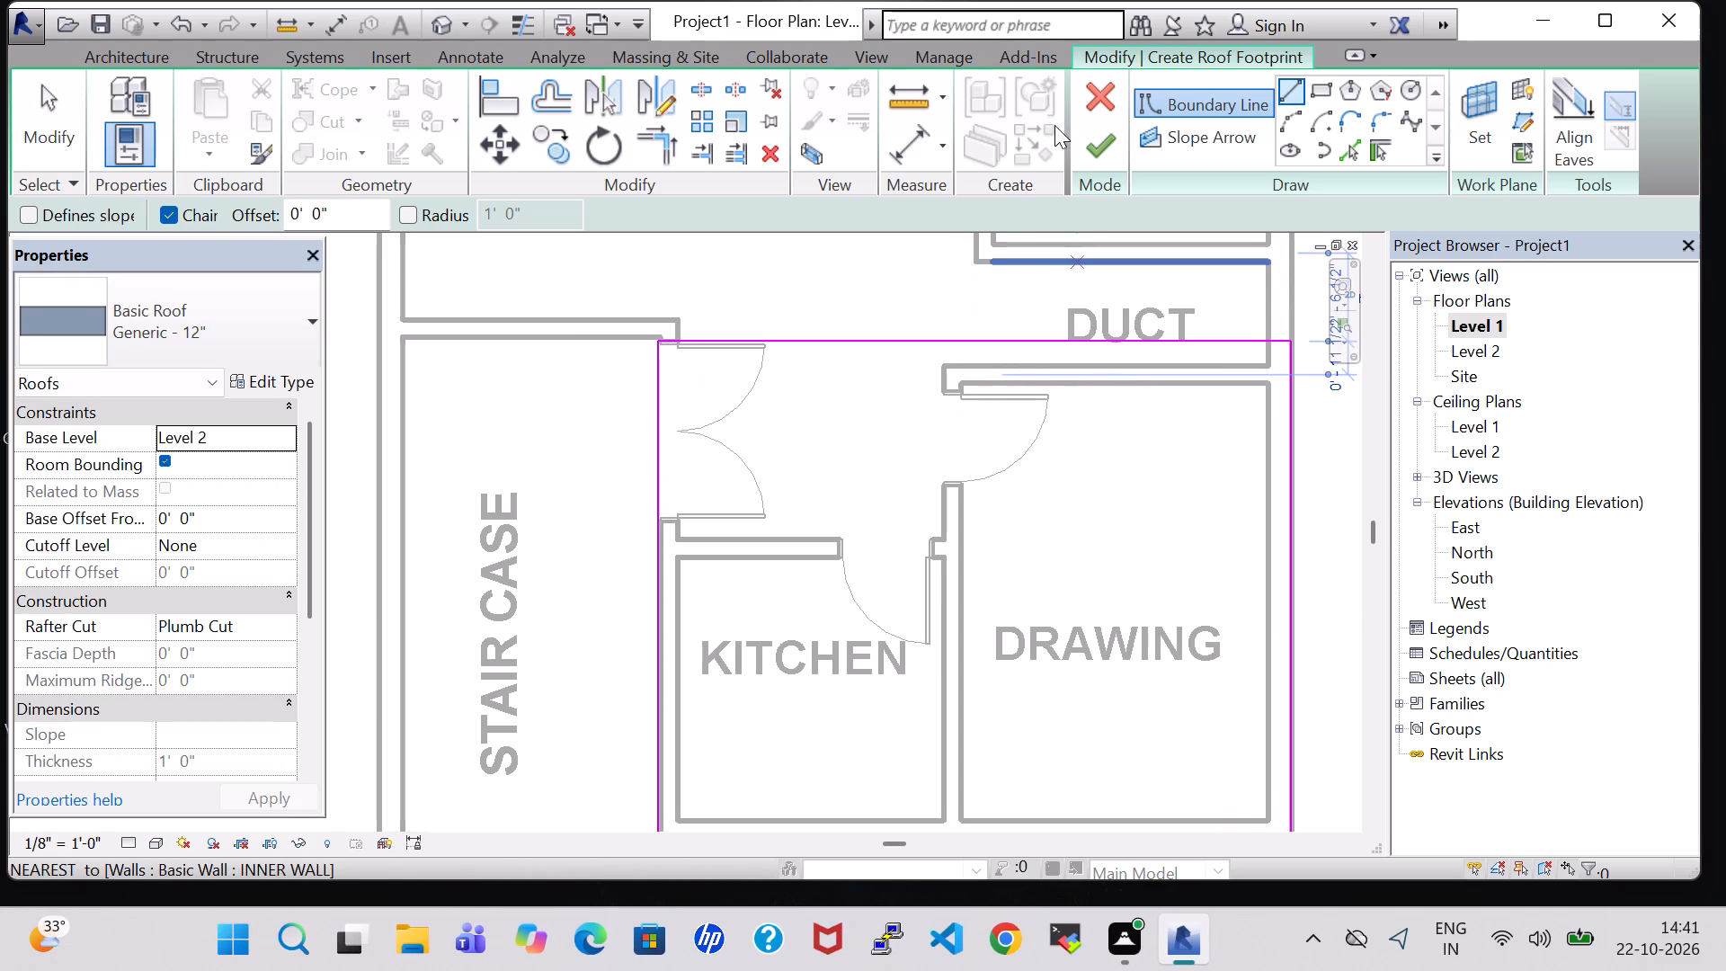
Finish the front roof and attach the highlighted walls to it.
{"action": "left_click", "coordinate": [1110, 147]}
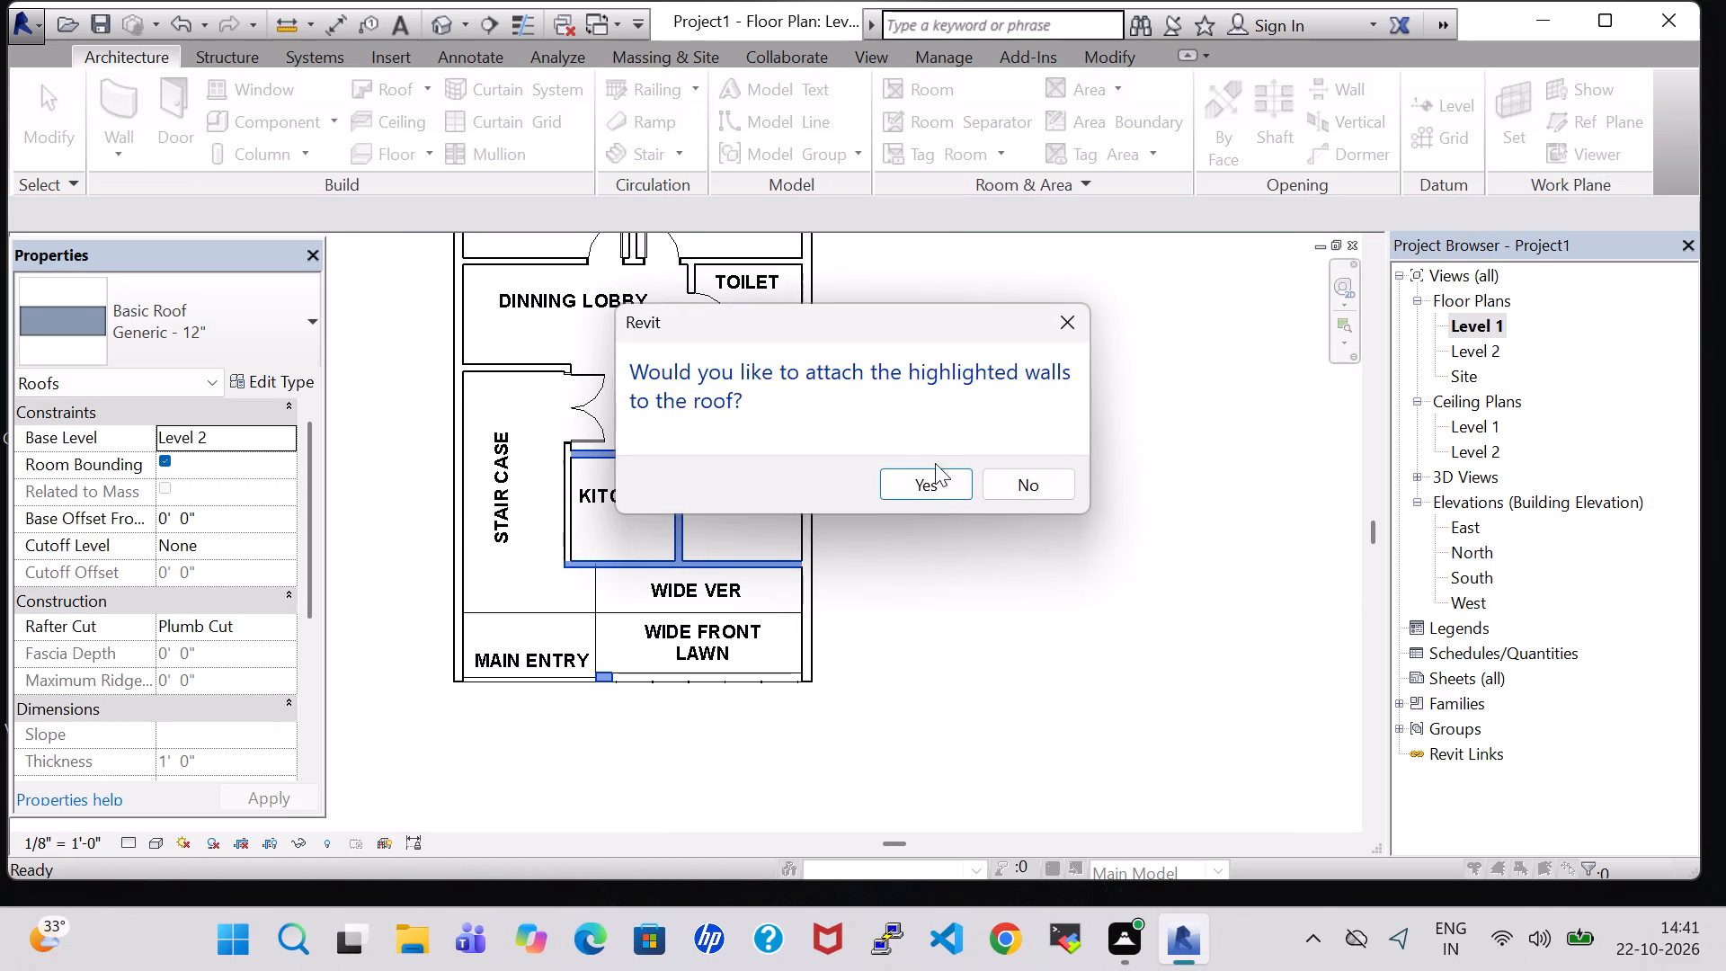
{"action": "left_click", "coordinate": [936, 484]}
In the 3D view, change the front roof's type to Steel Truss - Insulation on Metal Deck - EPDM.
{"action": "left_click", "coordinate": [438, 20]}
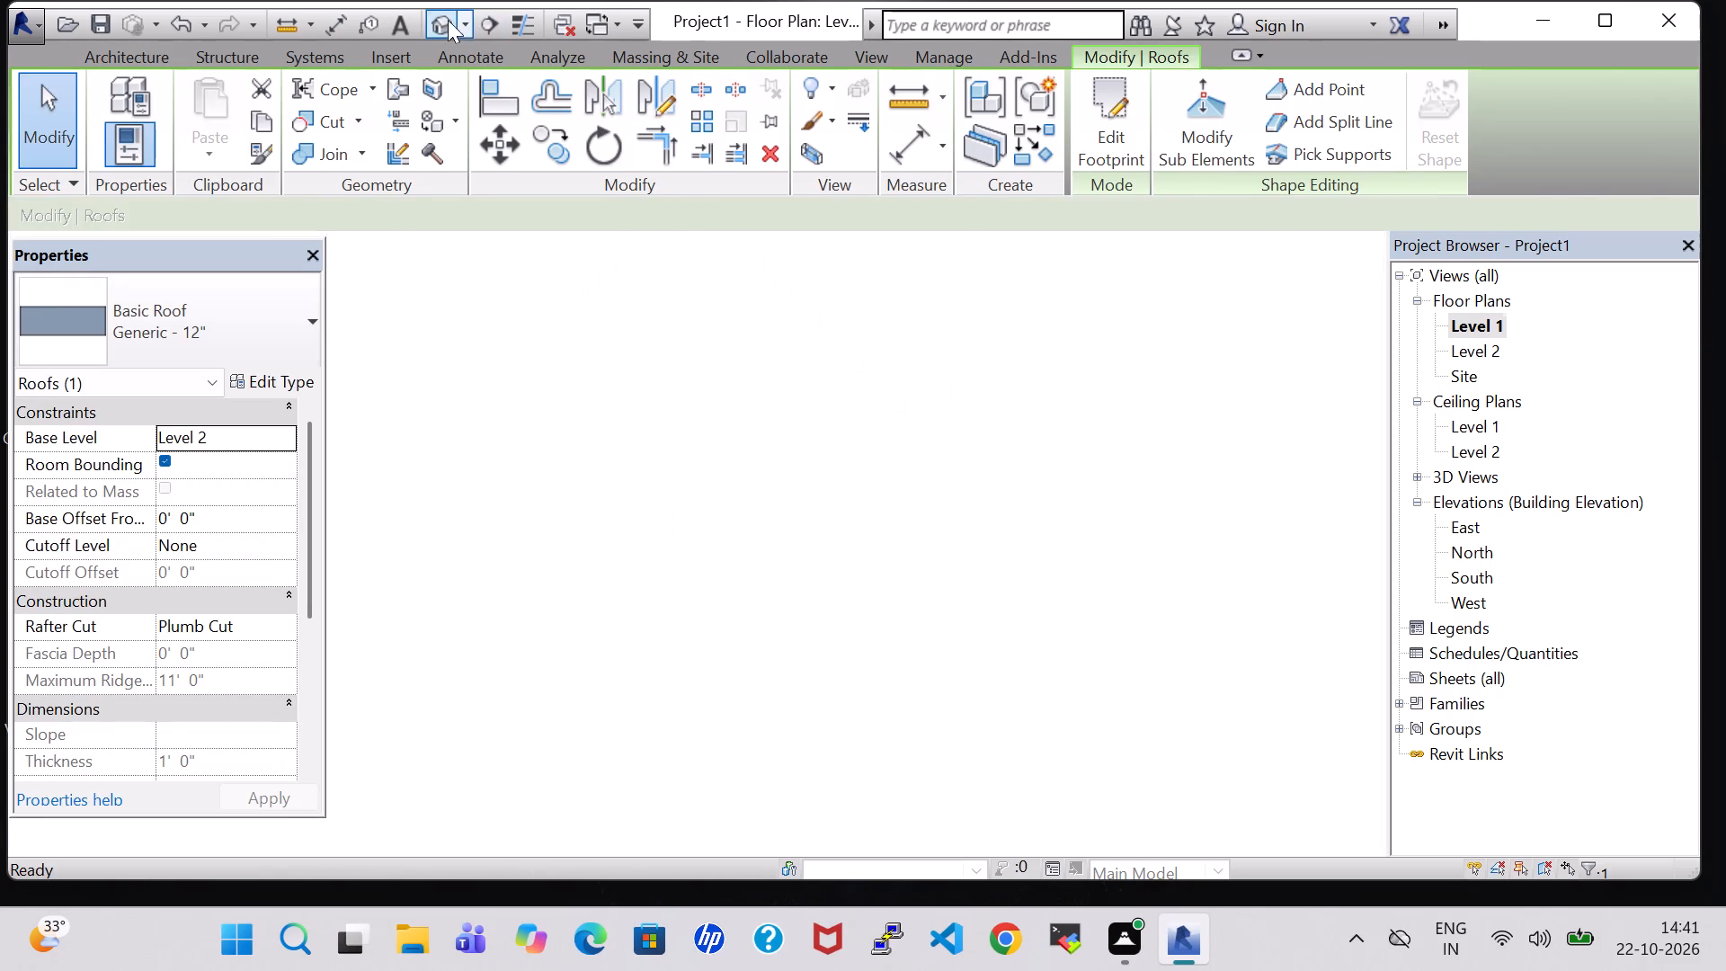
{"action": "left_click", "coordinate": [802, 501]}
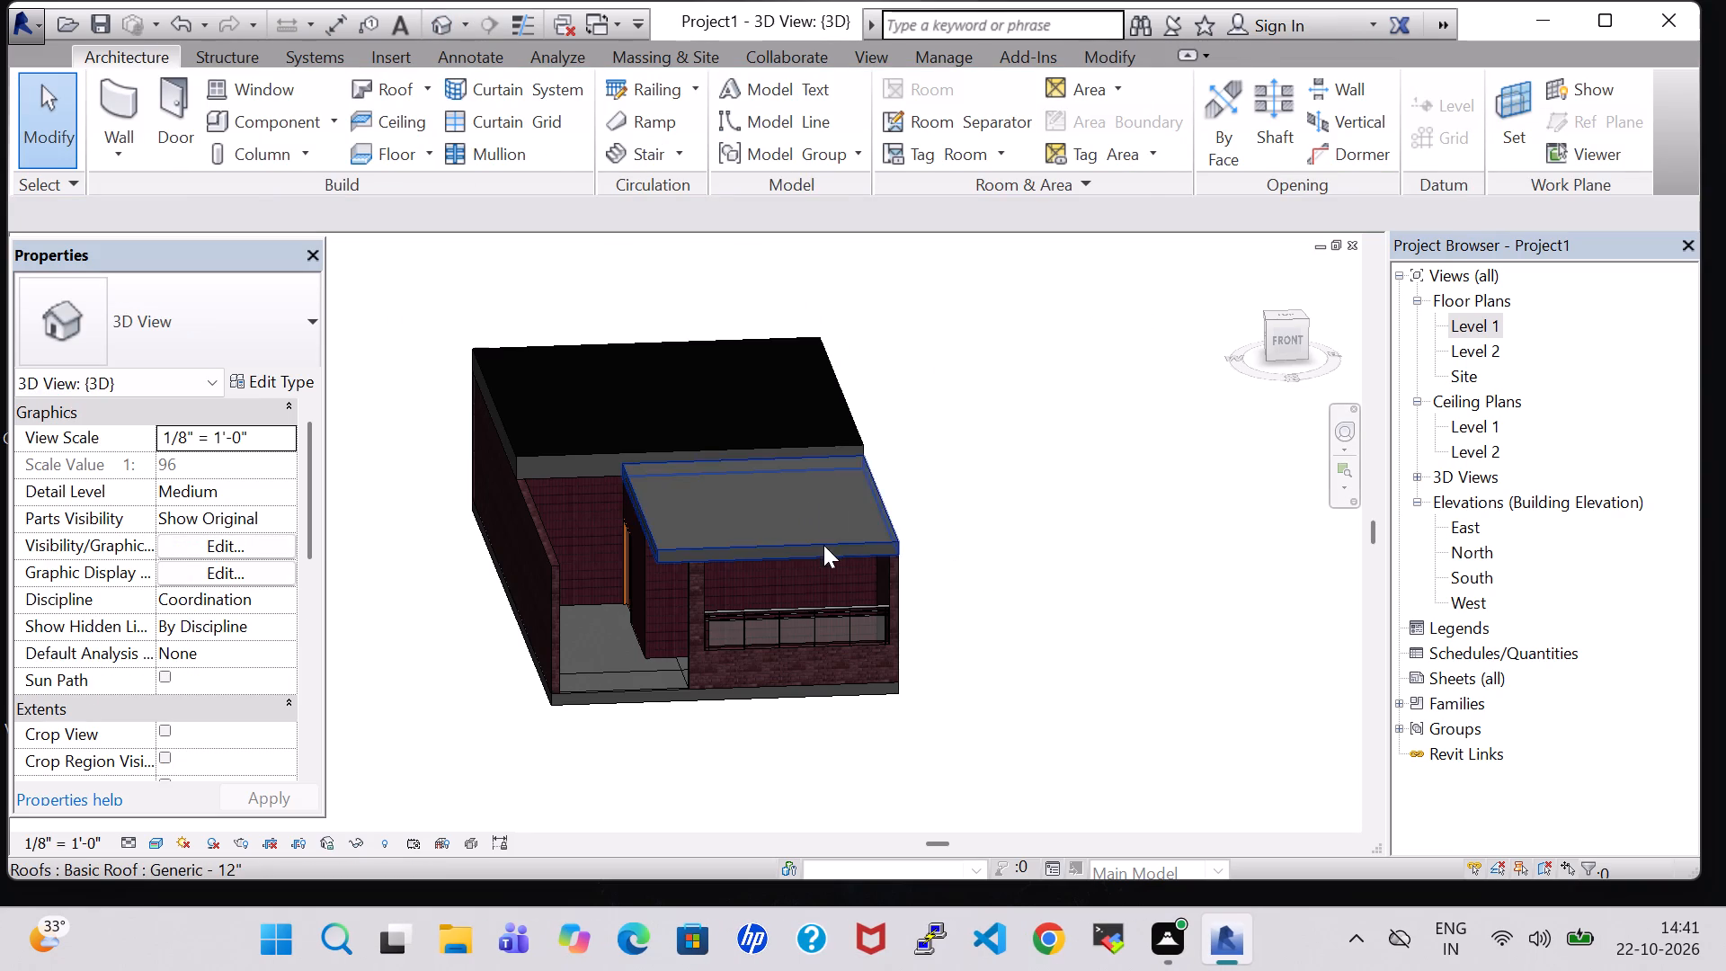
{"action": "left_click", "coordinate": [823, 545]}
{"action": "left_click", "coordinate": [246, 335]}
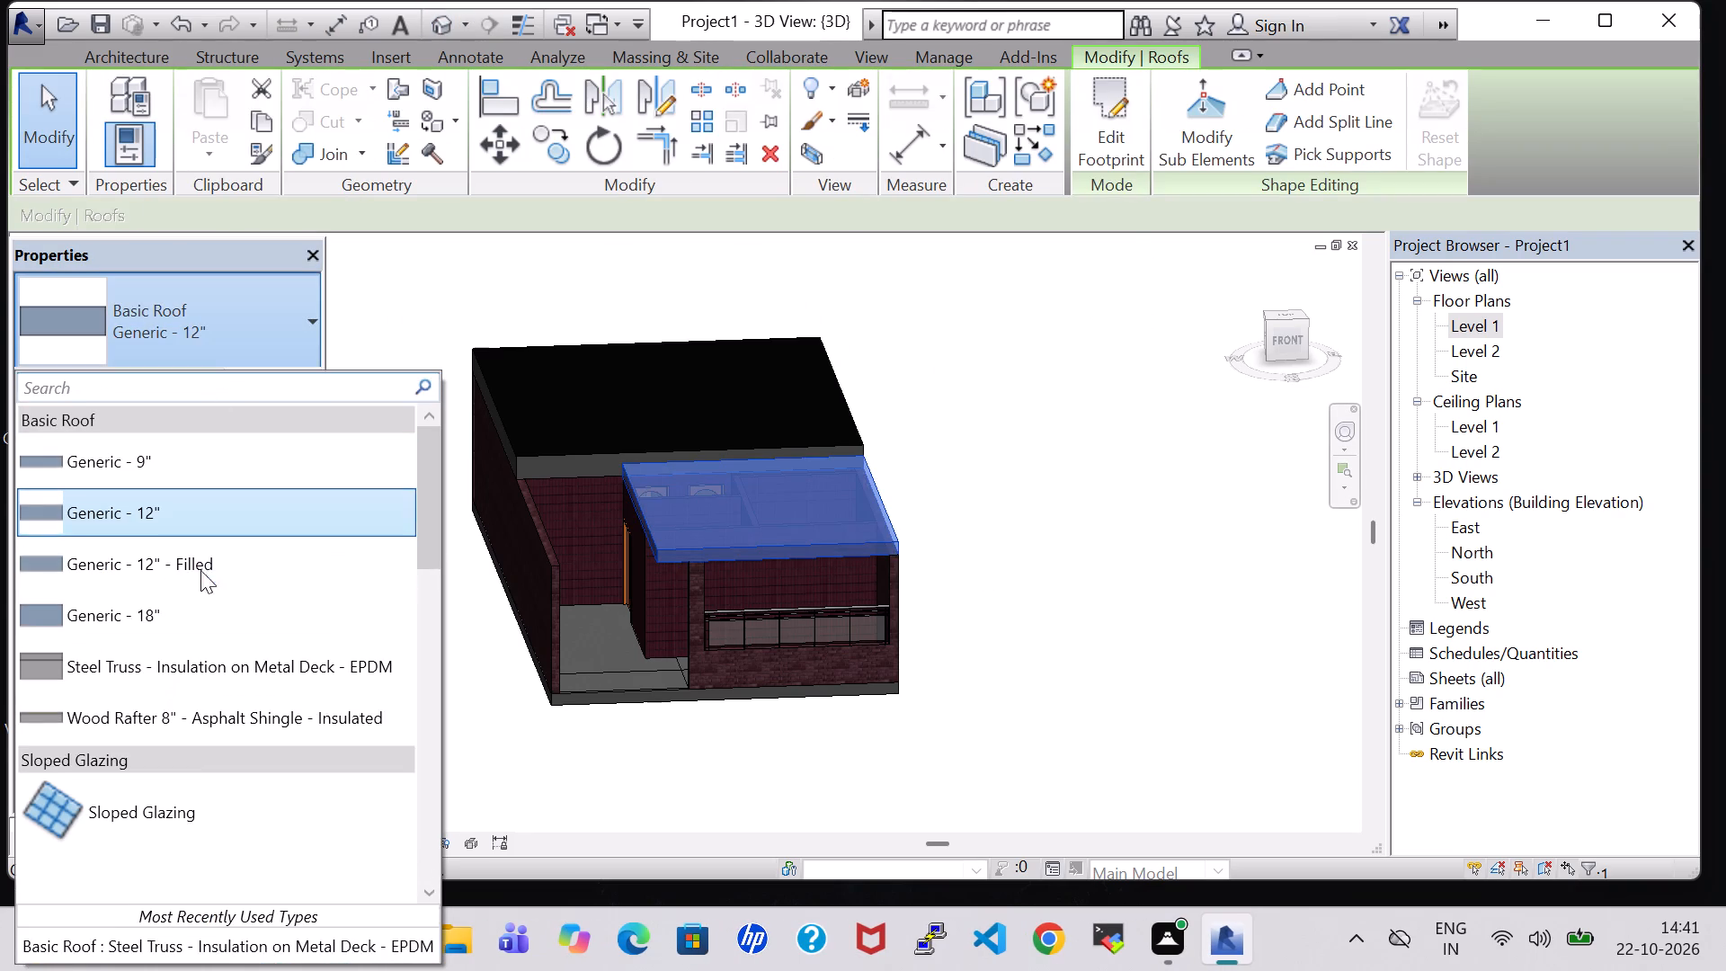
{"action": "left_click", "coordinate": [209, 675]}
{"action": "left_click", "coordinate": [1155, 583]}
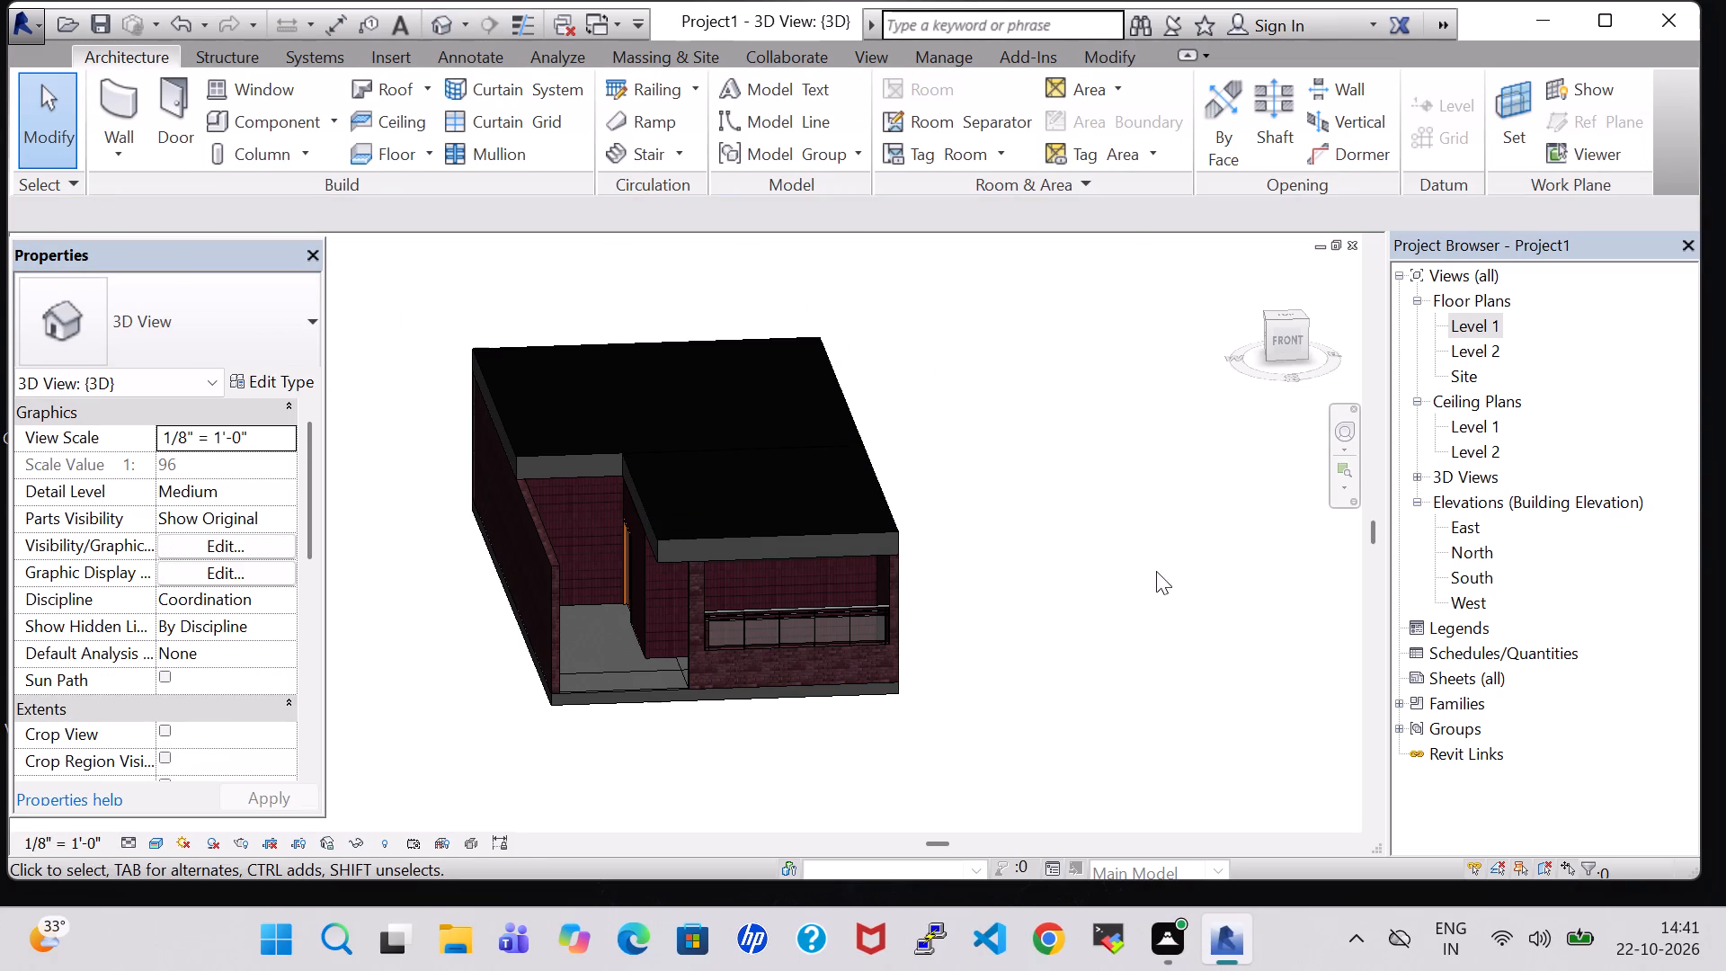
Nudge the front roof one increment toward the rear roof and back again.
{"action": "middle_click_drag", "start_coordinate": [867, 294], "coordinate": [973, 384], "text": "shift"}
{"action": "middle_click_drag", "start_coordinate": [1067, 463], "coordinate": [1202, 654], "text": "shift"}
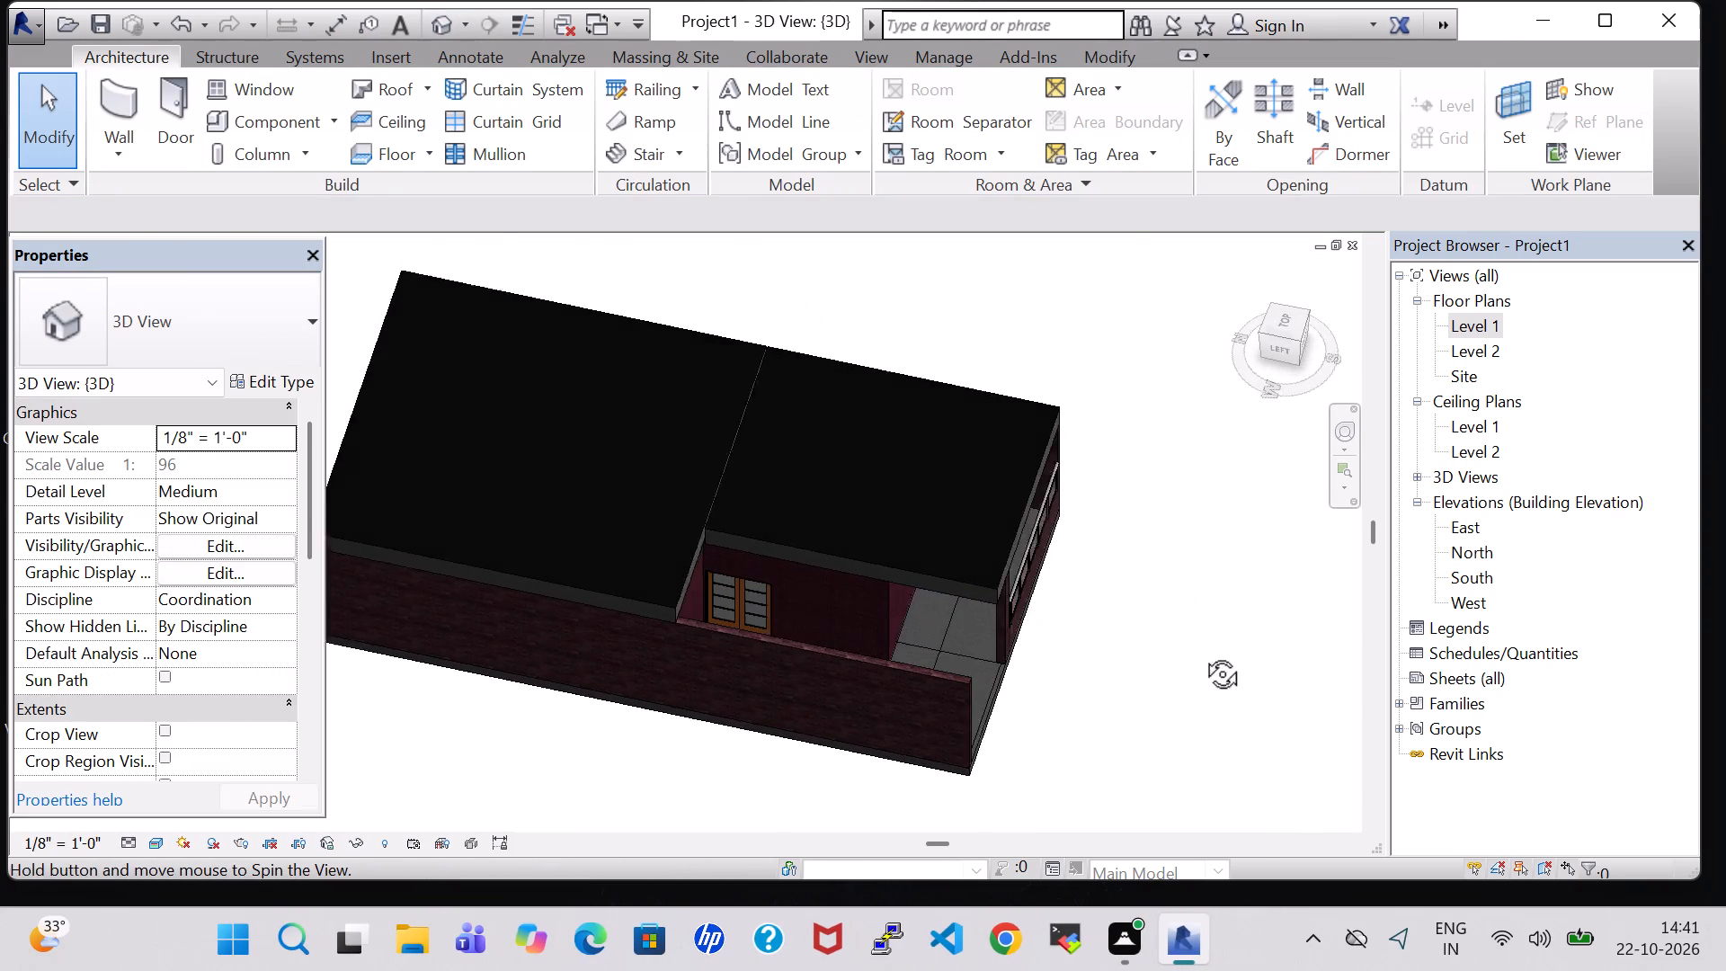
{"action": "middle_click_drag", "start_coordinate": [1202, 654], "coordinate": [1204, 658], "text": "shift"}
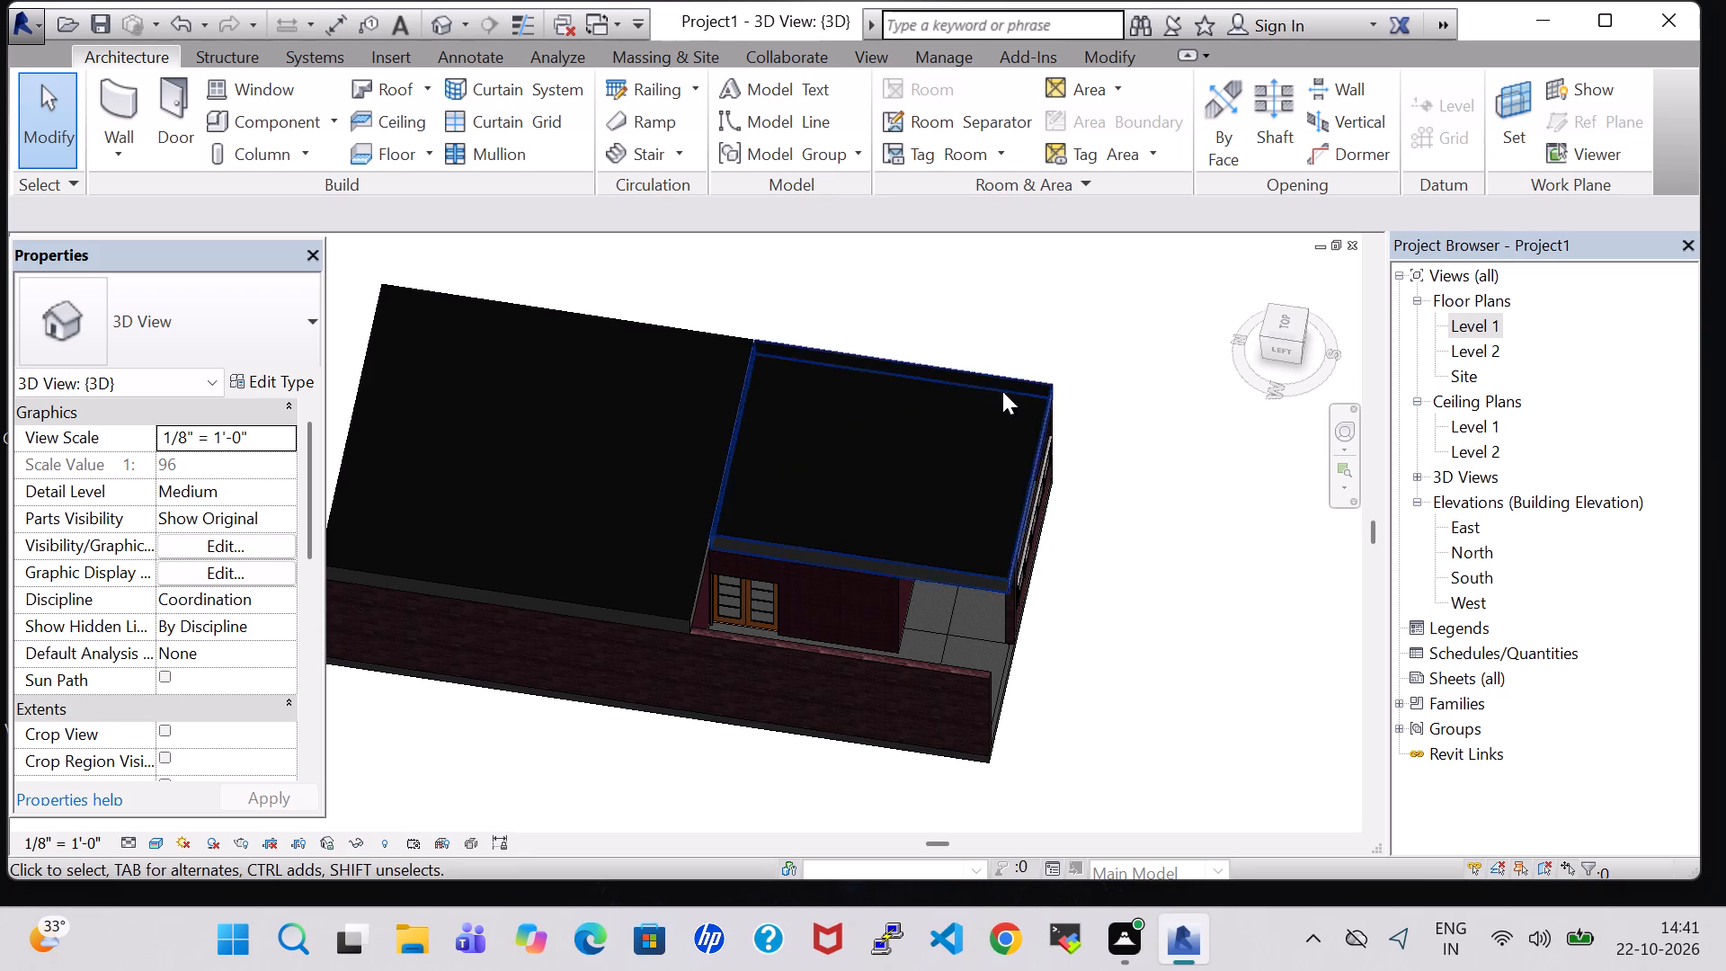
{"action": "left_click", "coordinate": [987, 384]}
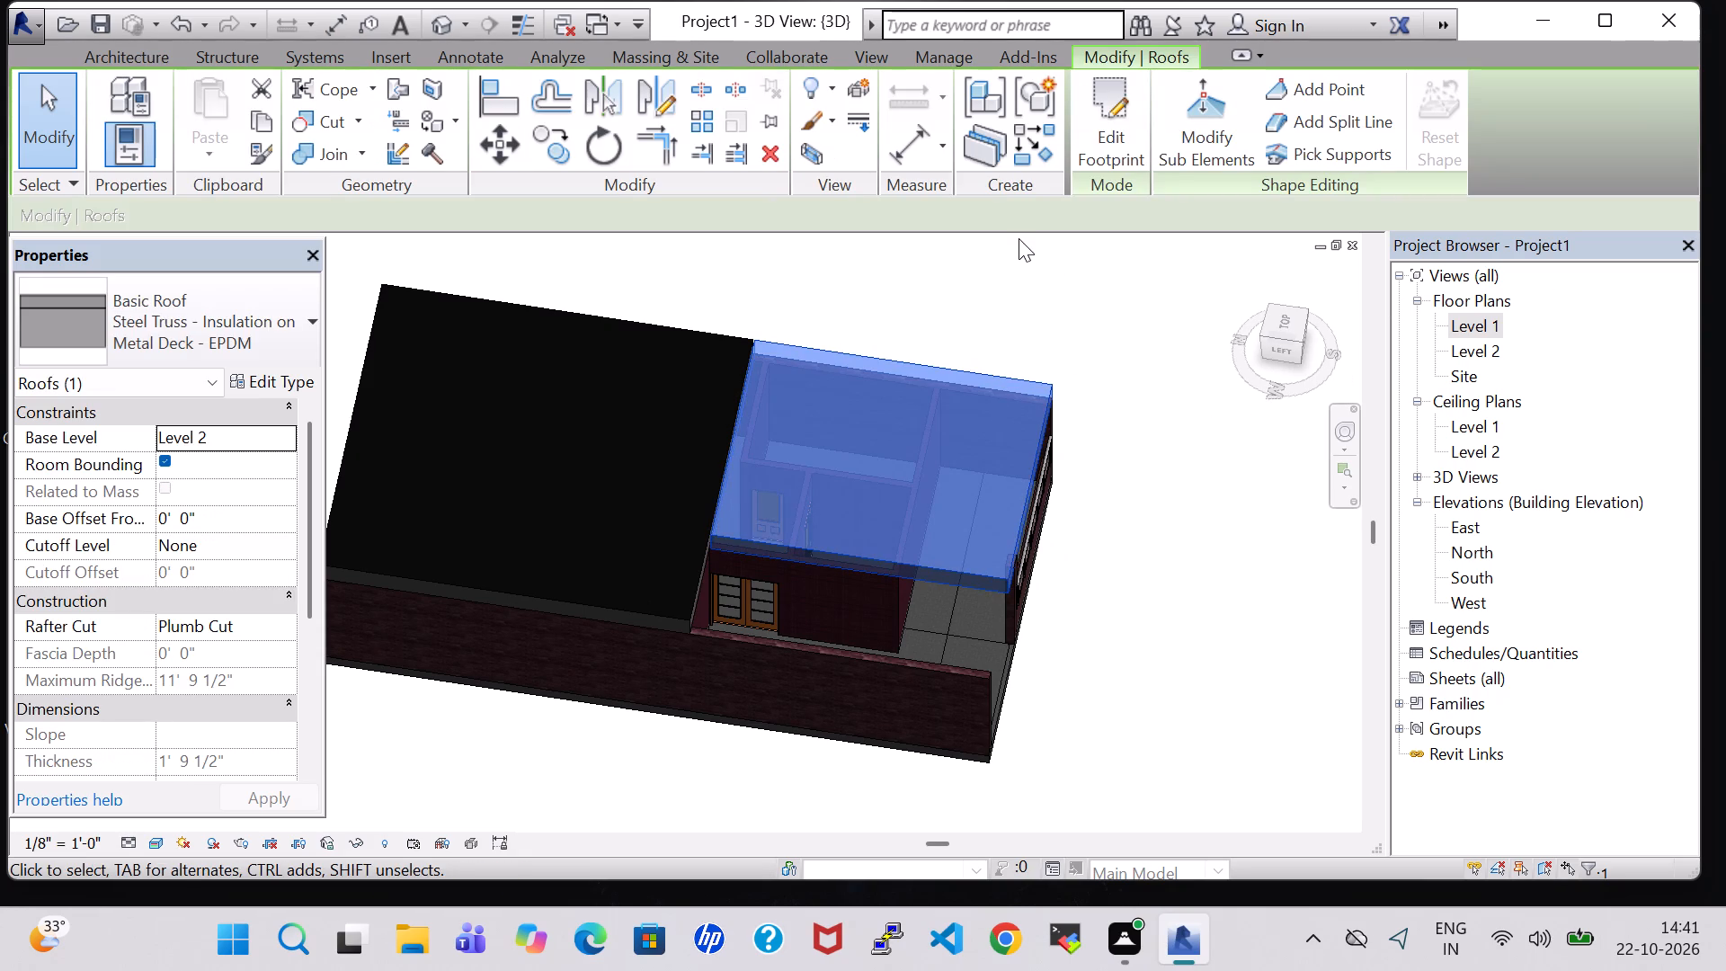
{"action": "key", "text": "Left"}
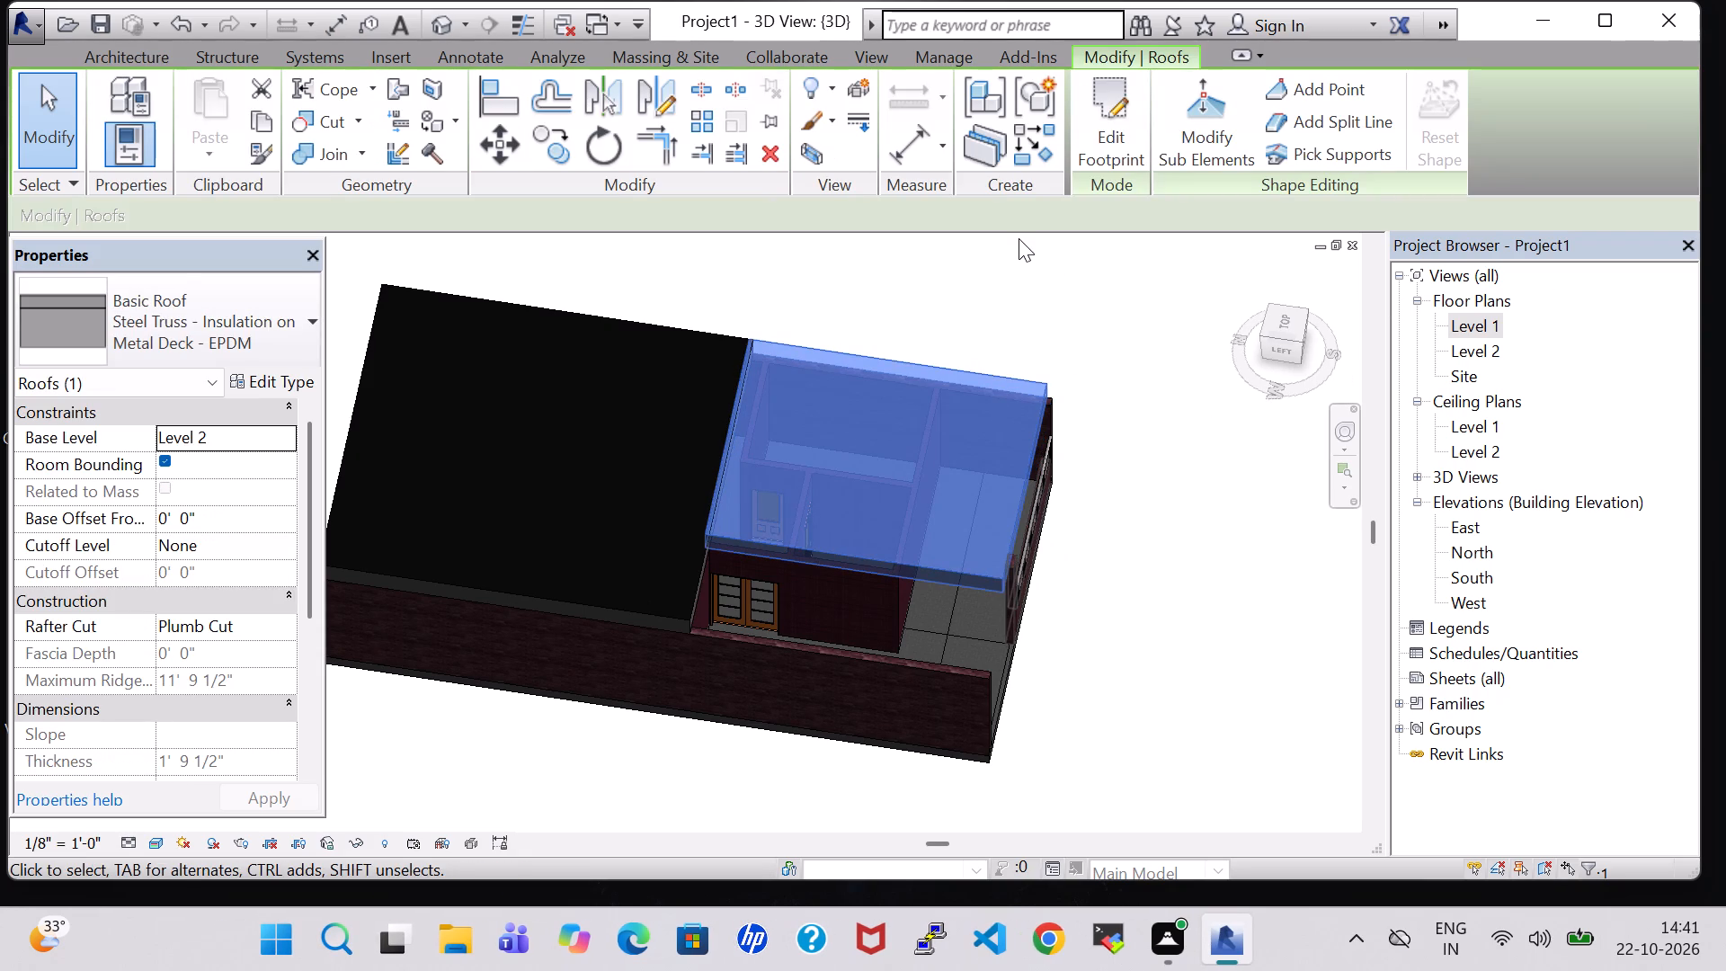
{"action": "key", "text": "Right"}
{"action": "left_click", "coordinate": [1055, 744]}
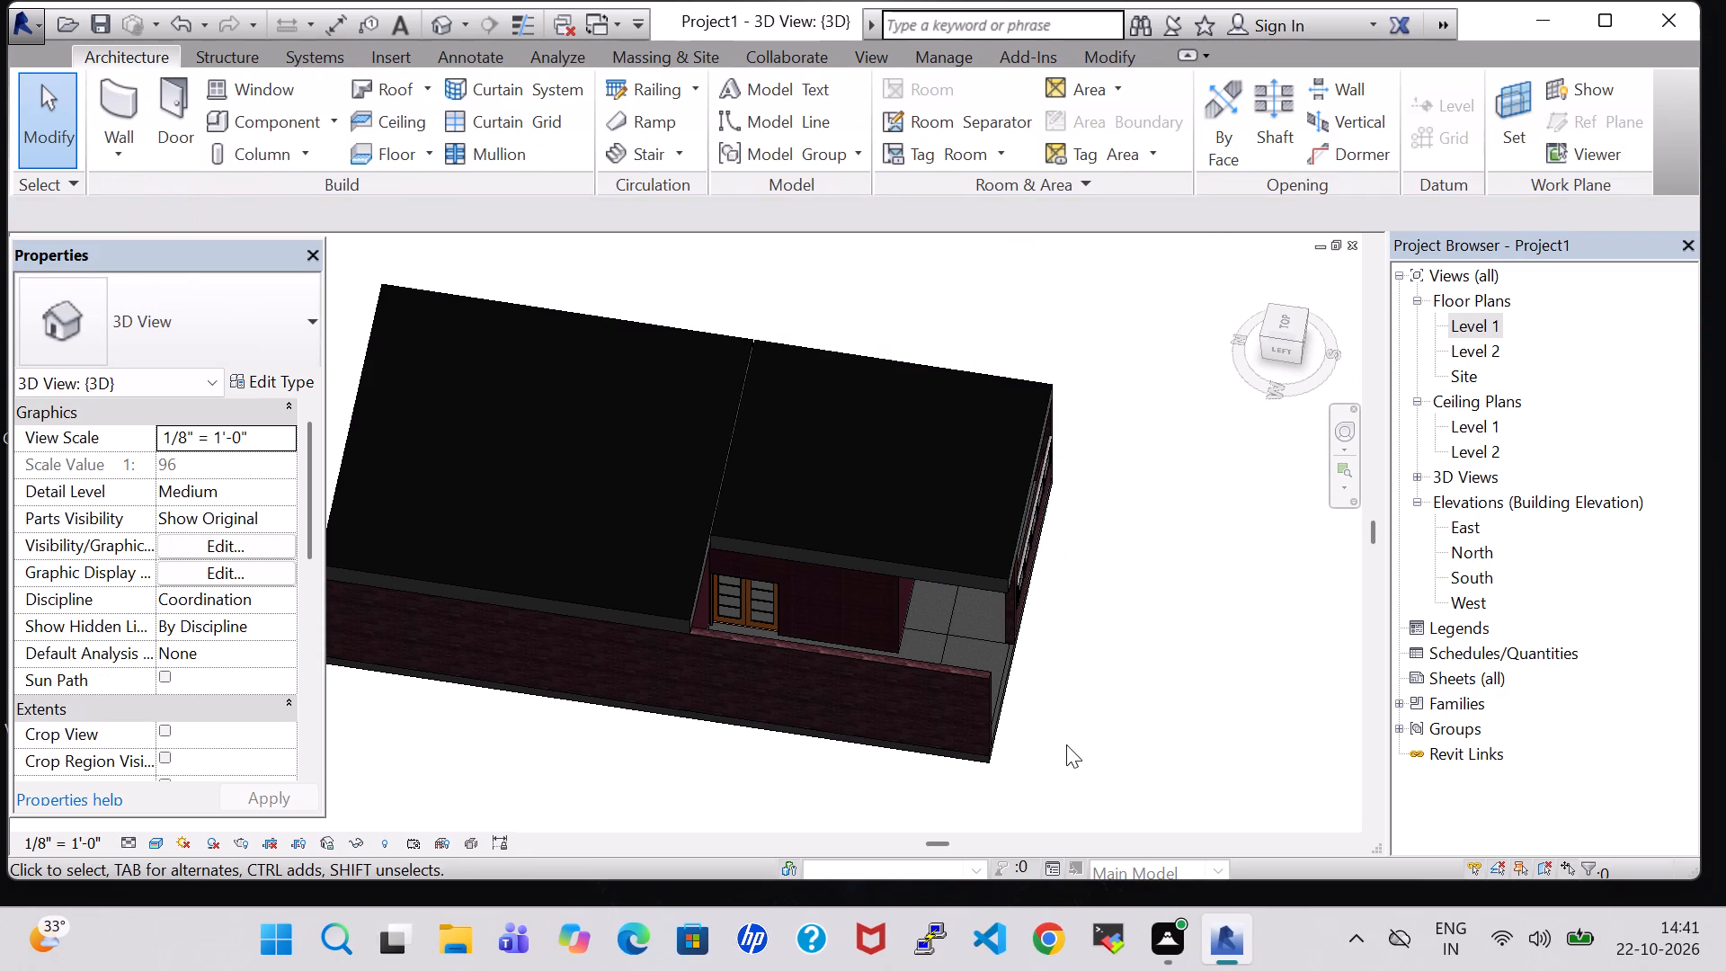
Nudge the front roof one increment toward the rear roof to close the seam between them.
{"action": "left_click", "coordinate": [836, 487]}
{"action": "left_click", "coordinate": [891, 459]}
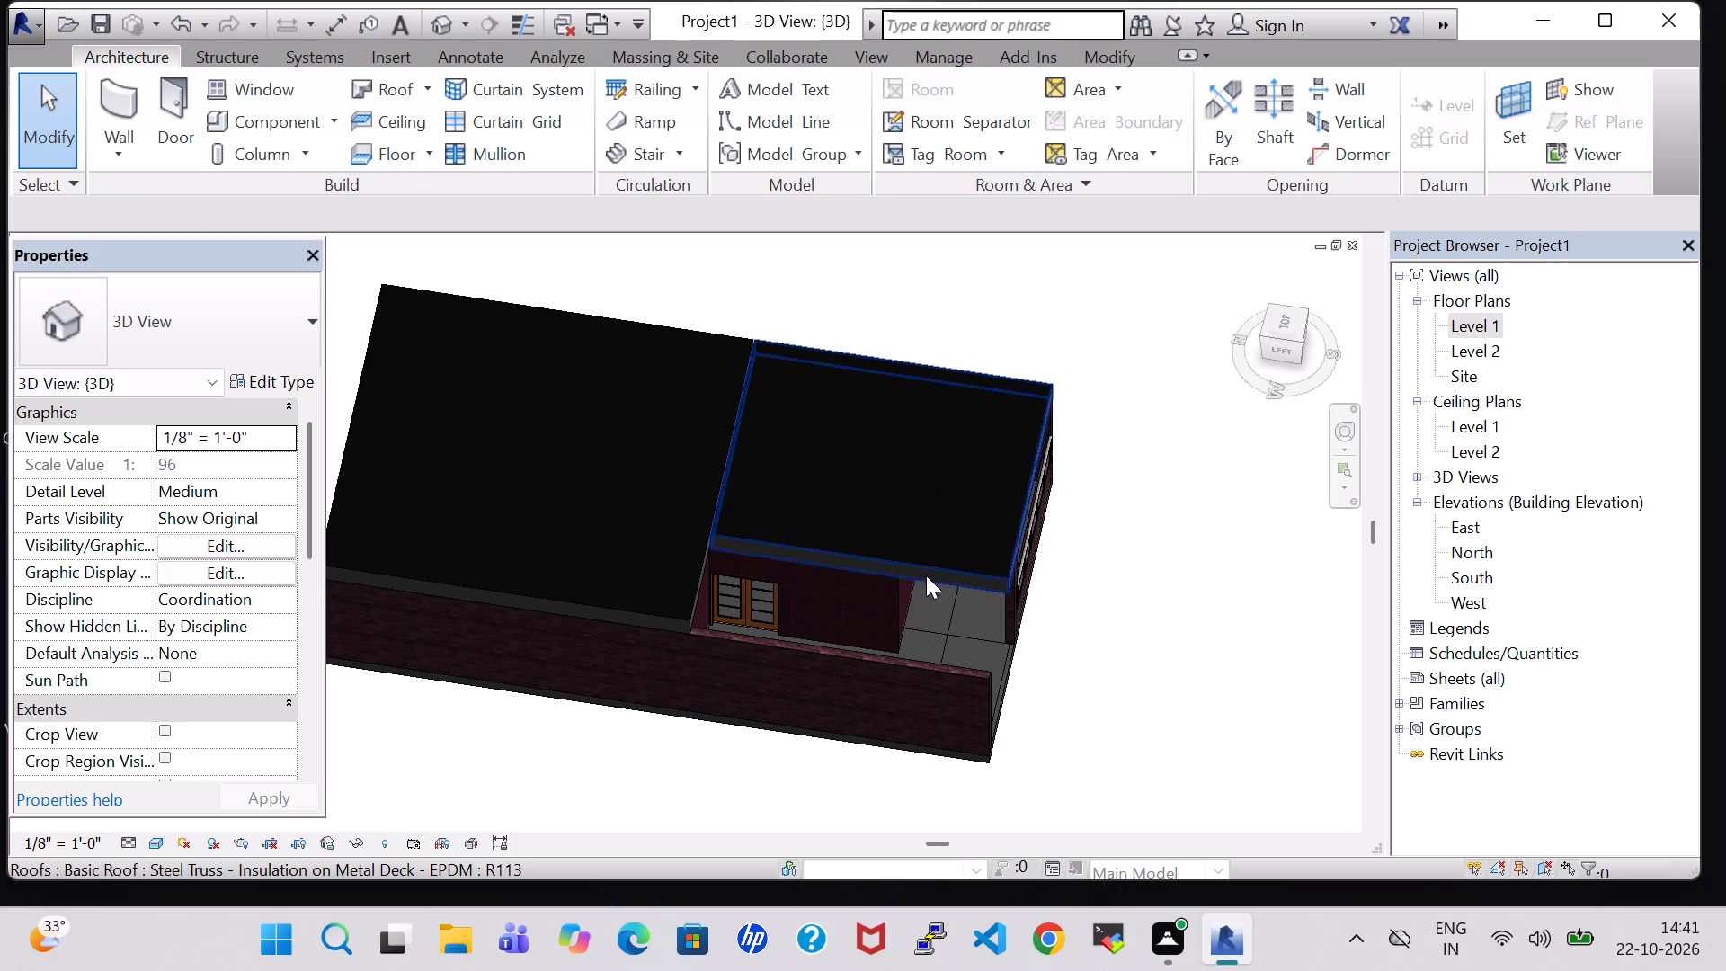
{"action": "left_click", "coordinate": [942, 560]}
{"action": "key", "text": "Left"}
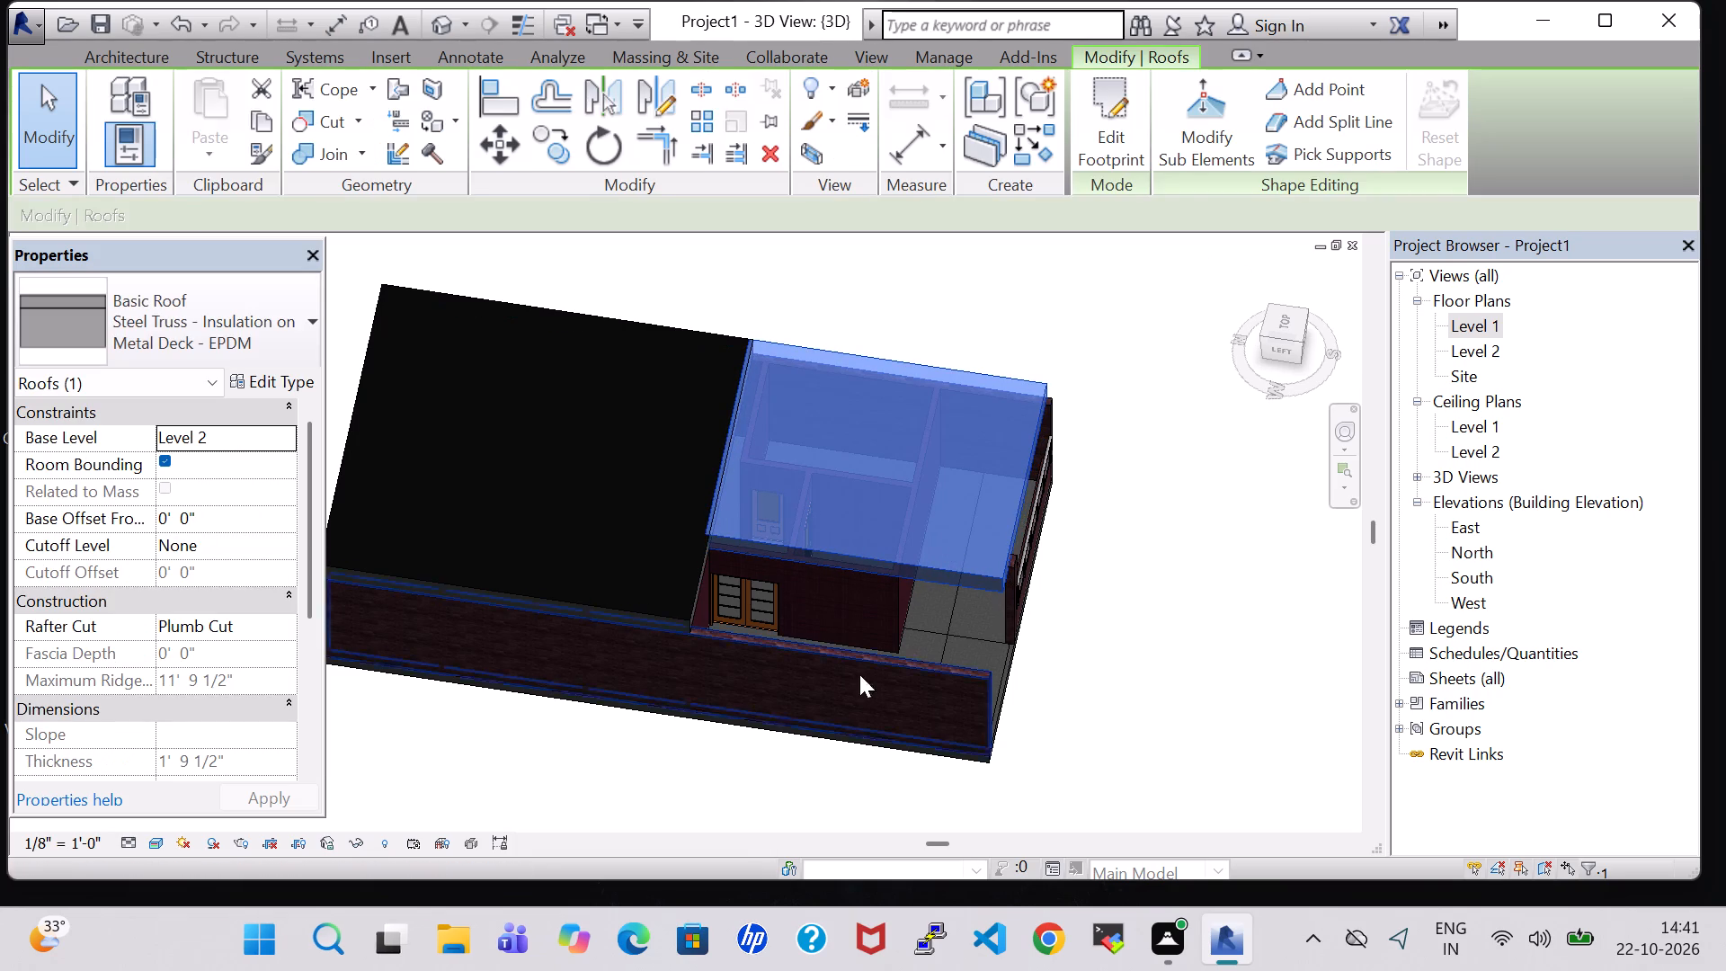
{"action": "left_click", "coordinate": [1213, 647]}
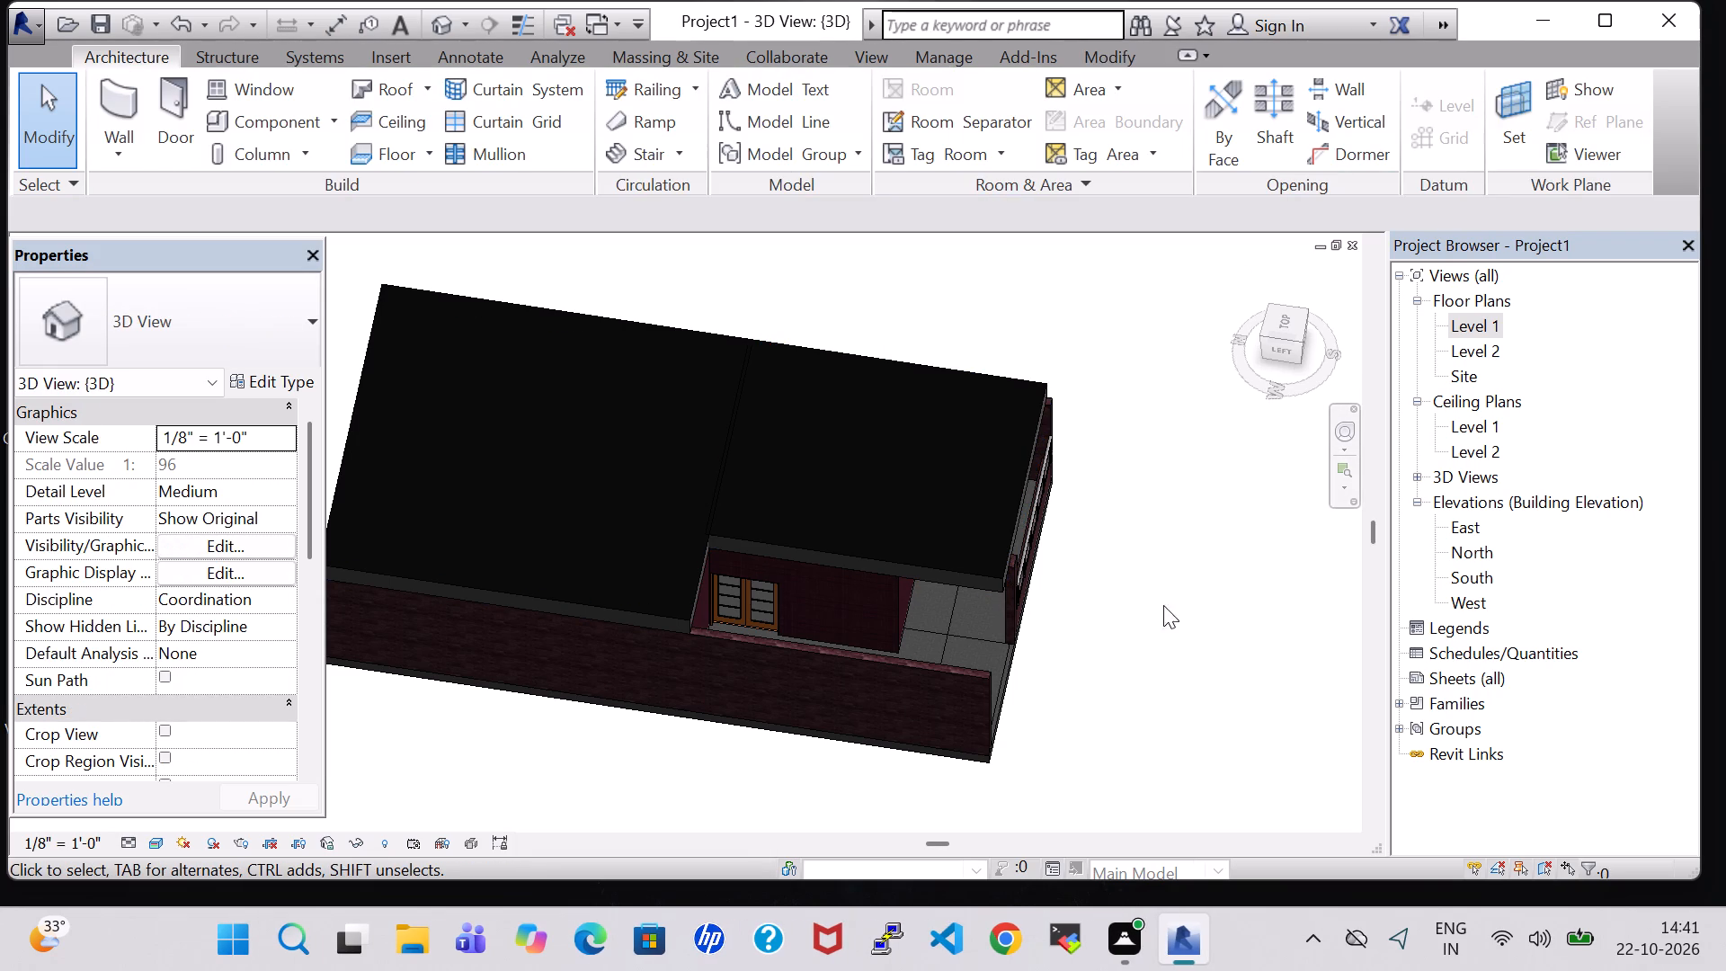
Edit the front roof's footprint by nudging its front boundary line slightly outward, and finish the sketch.
{"action": "middle_click_drag", "start_coordinate": [1125, 619], "coordinate": [1134, 600], "text": "shift"}
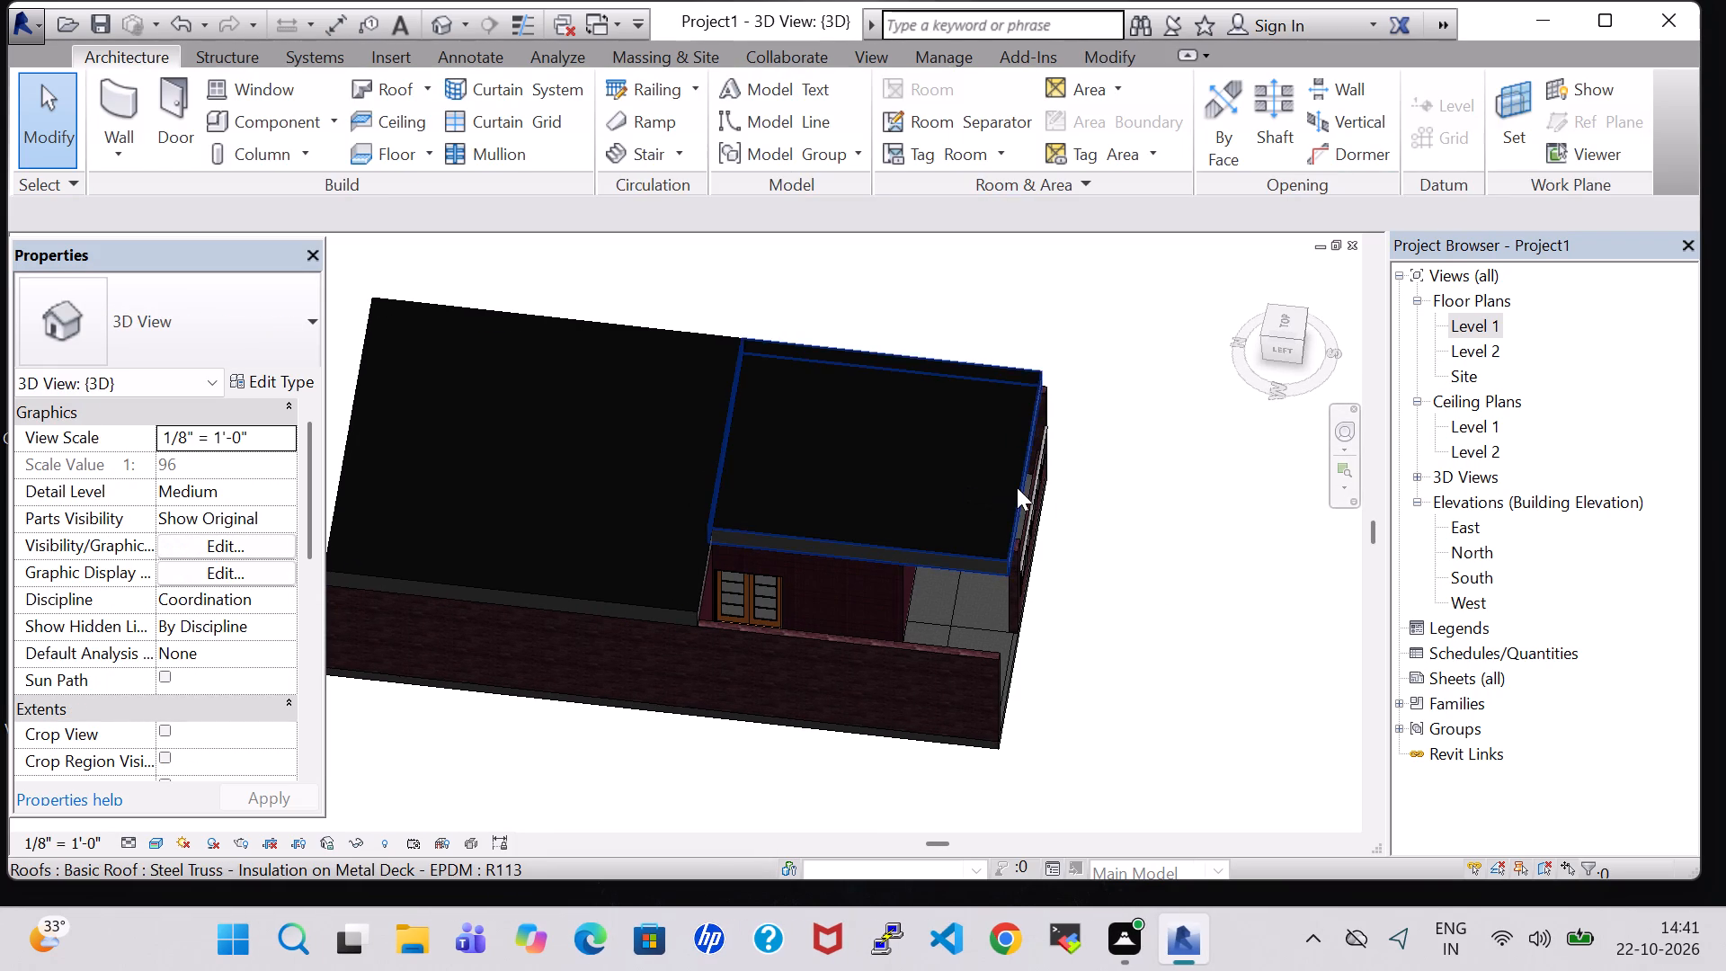
{"action": "double_click", "coordinate": [1012, 487]}
{"action": "scroll", "coordinate": [1012, 493], "scroll_direction": "up", "scroll_amount": 3}
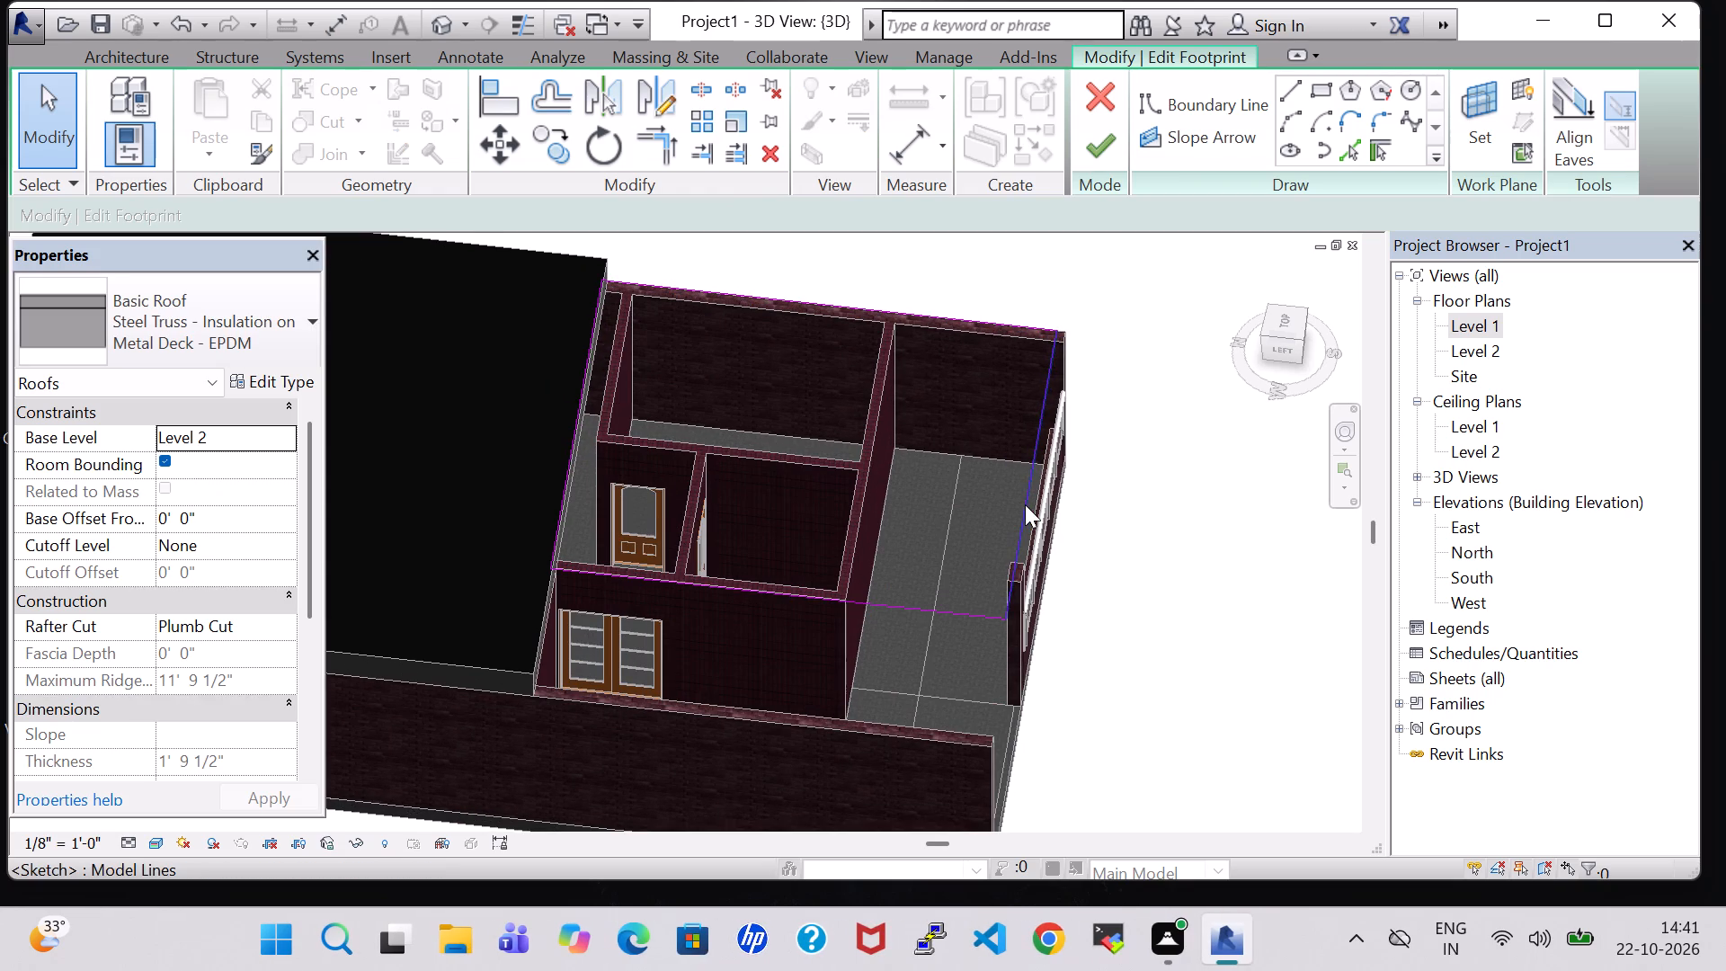
{"action": "left_click", "coordinate": [1025, 504]}
{"action": "key", "text": "Right"}
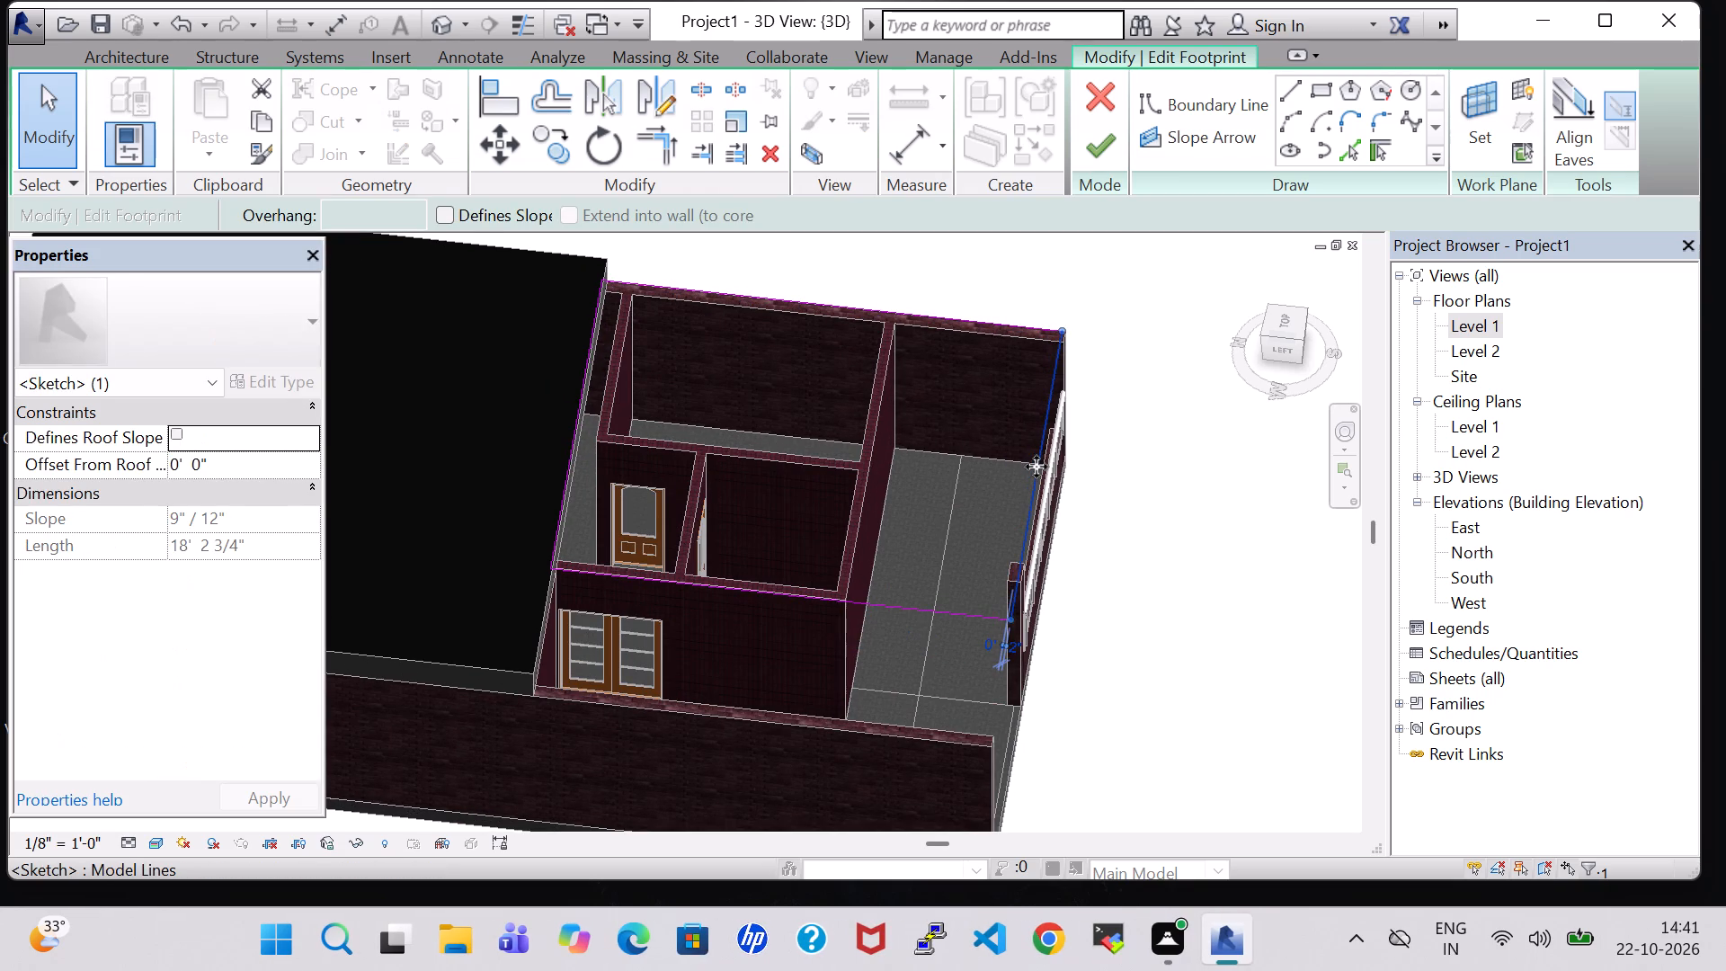
{"action": "key", "text": "Right"}
{"action": "key", "text": "Left"}
{"action": "middle_click_drag", "start_coordinate": [1111, 638], "coordinate": [1161, 638], "text": "shift"}
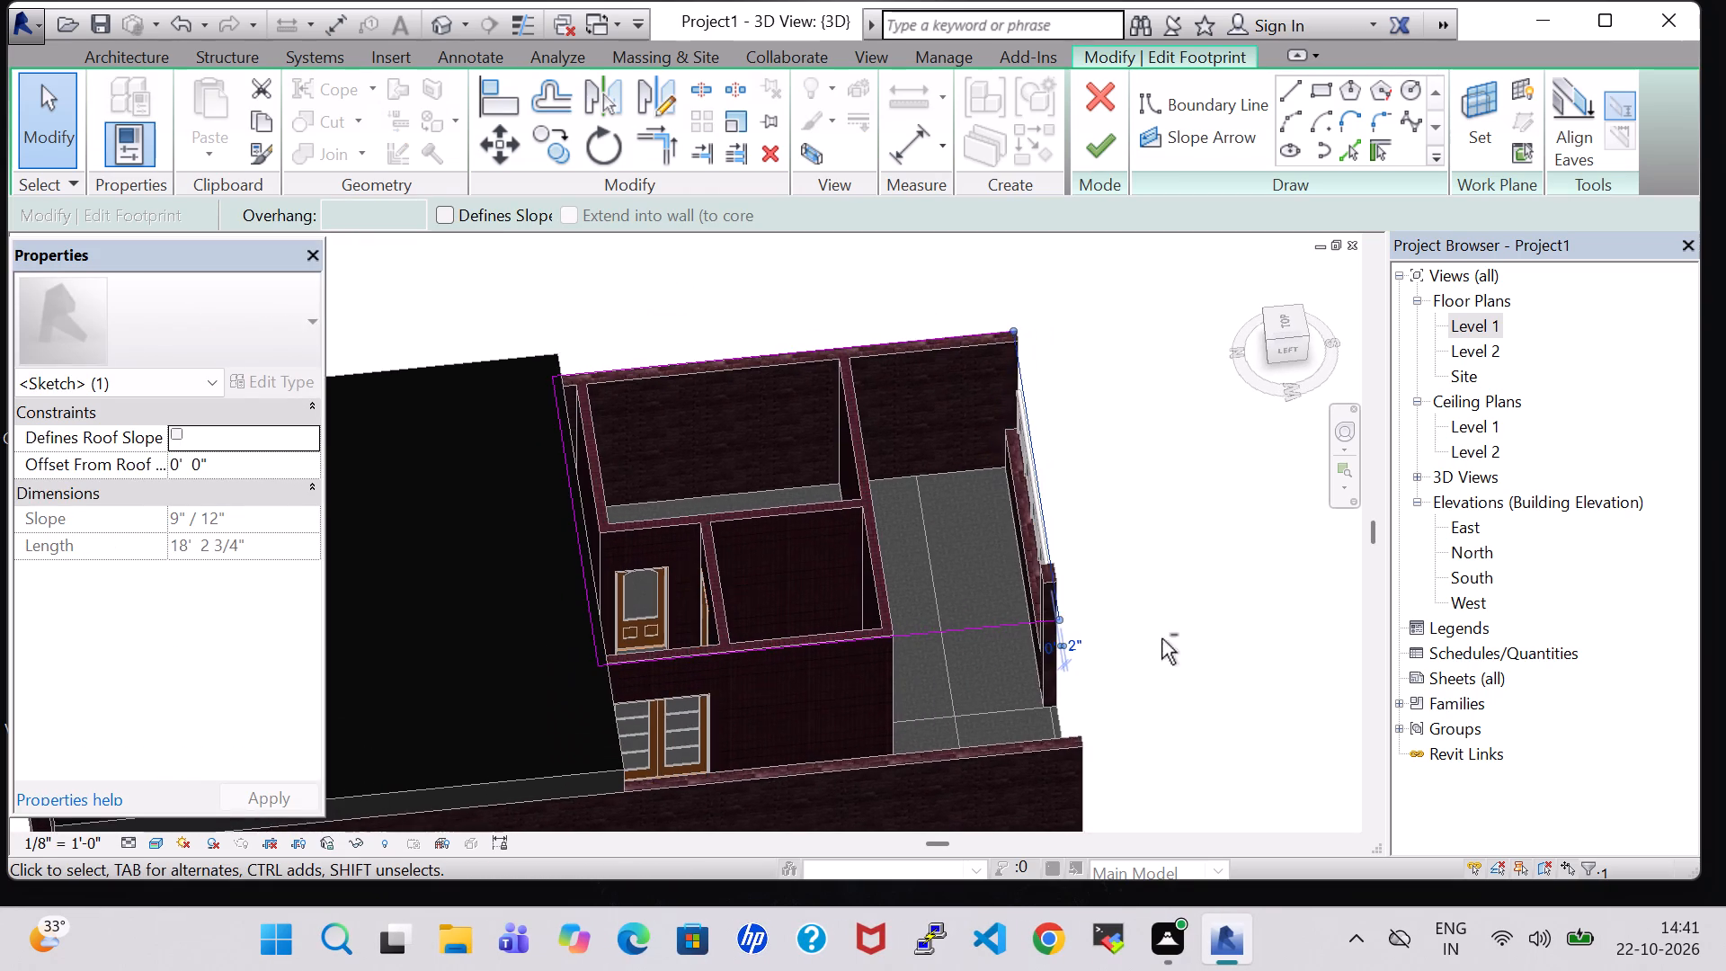
{"action": "scroll", "coordinate": [1157, 638], "scroll_direction": "up", "scroll_amount": 4}
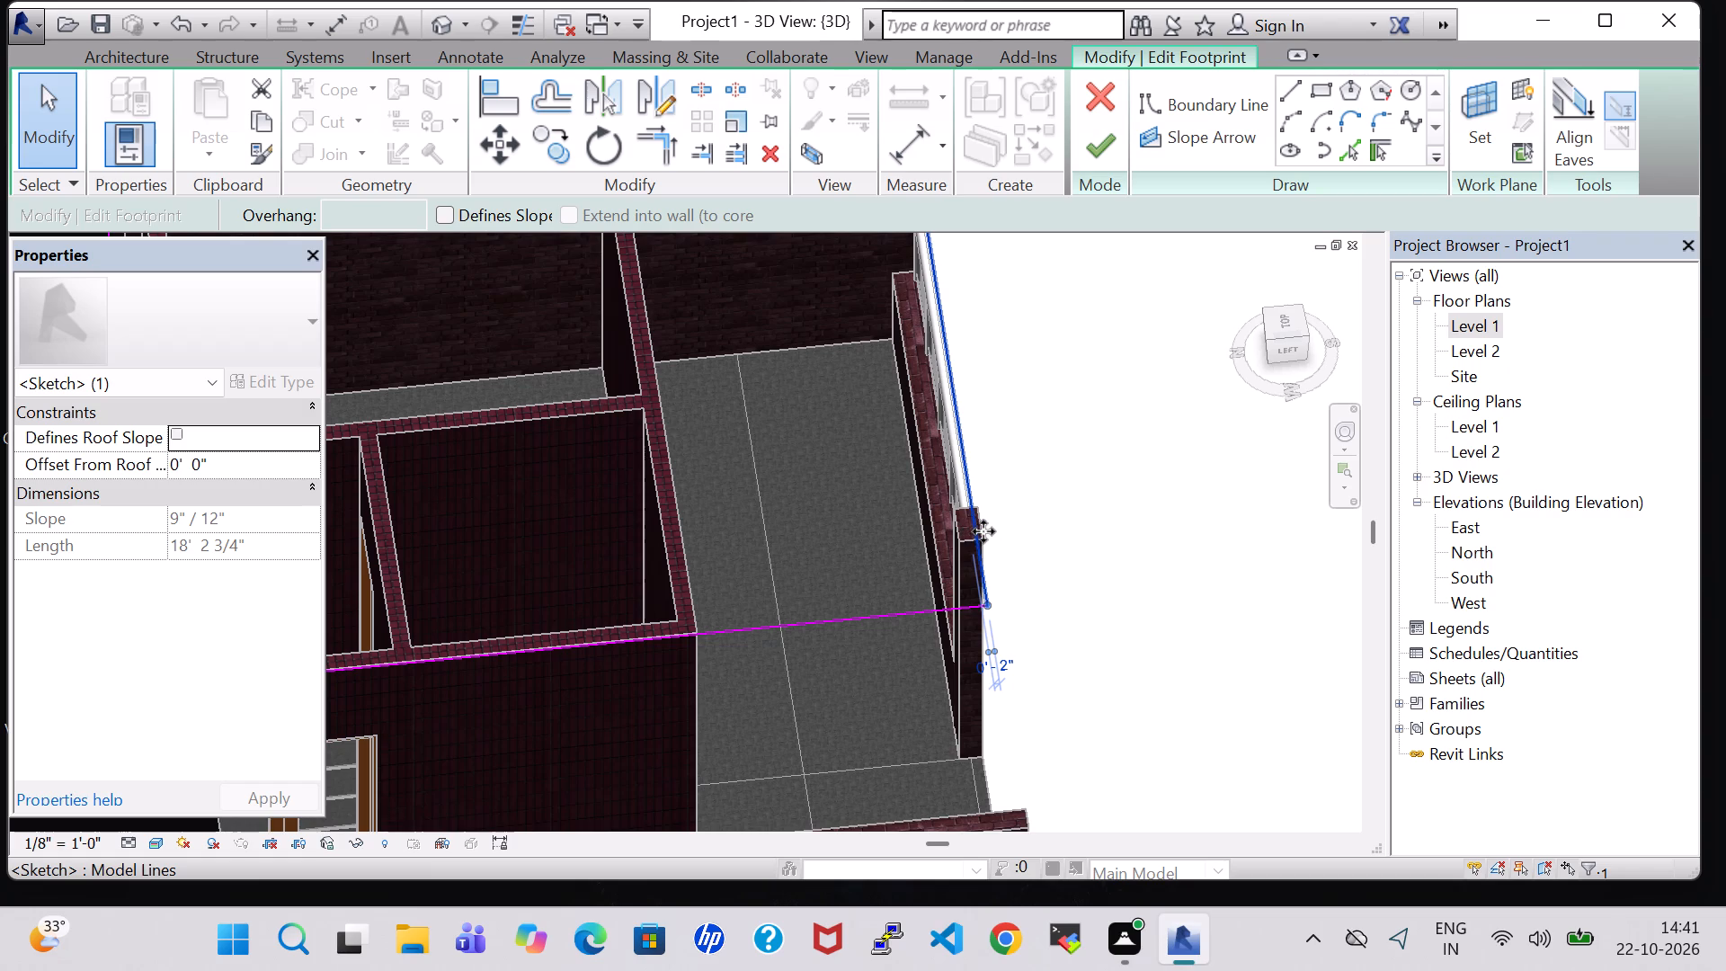
{"action": "left_click", "coordinate": [983, 531]}
{"action": "key", "text": "Right"}
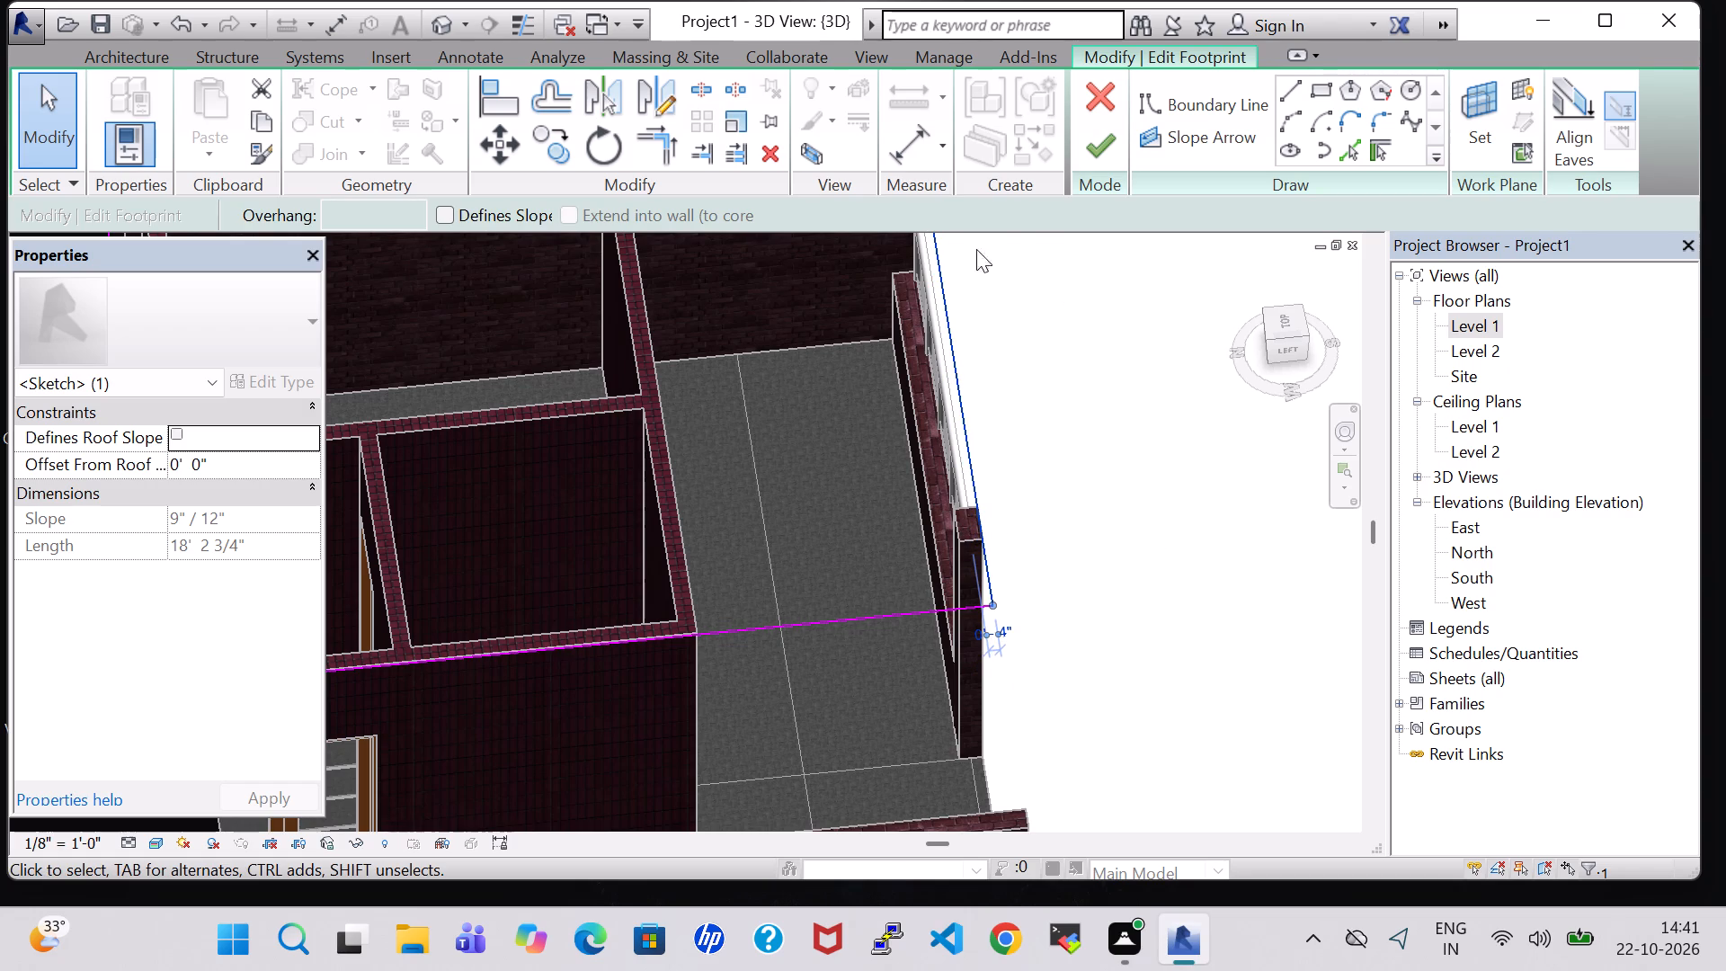
{"action": "left_click", "coordinate": [1120, 132]}
{"action": "scroll", "coordinate": [1052, 320], "scroll_direction": "down", "scroll_amount": 1}
{"action": "left_click", "coordinate": [1102, 379]}
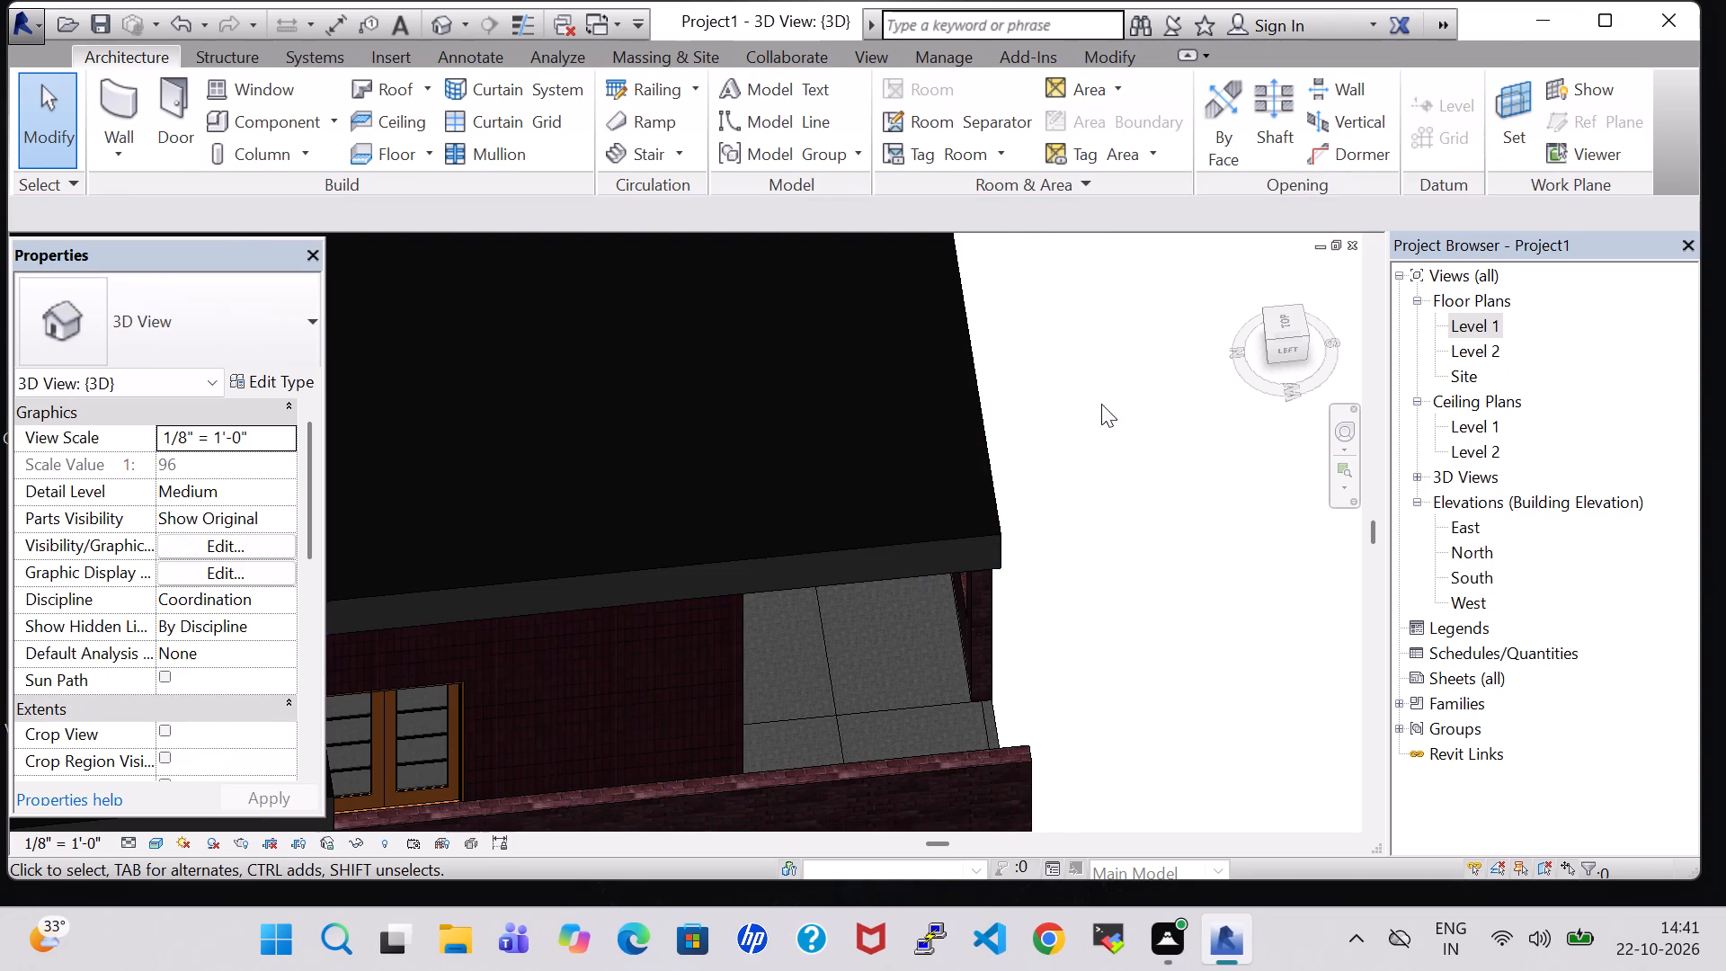
{"action": "scroll", "coordinate": [1161, 463], "scroll_direction": "down", "scroll_amount": 4}
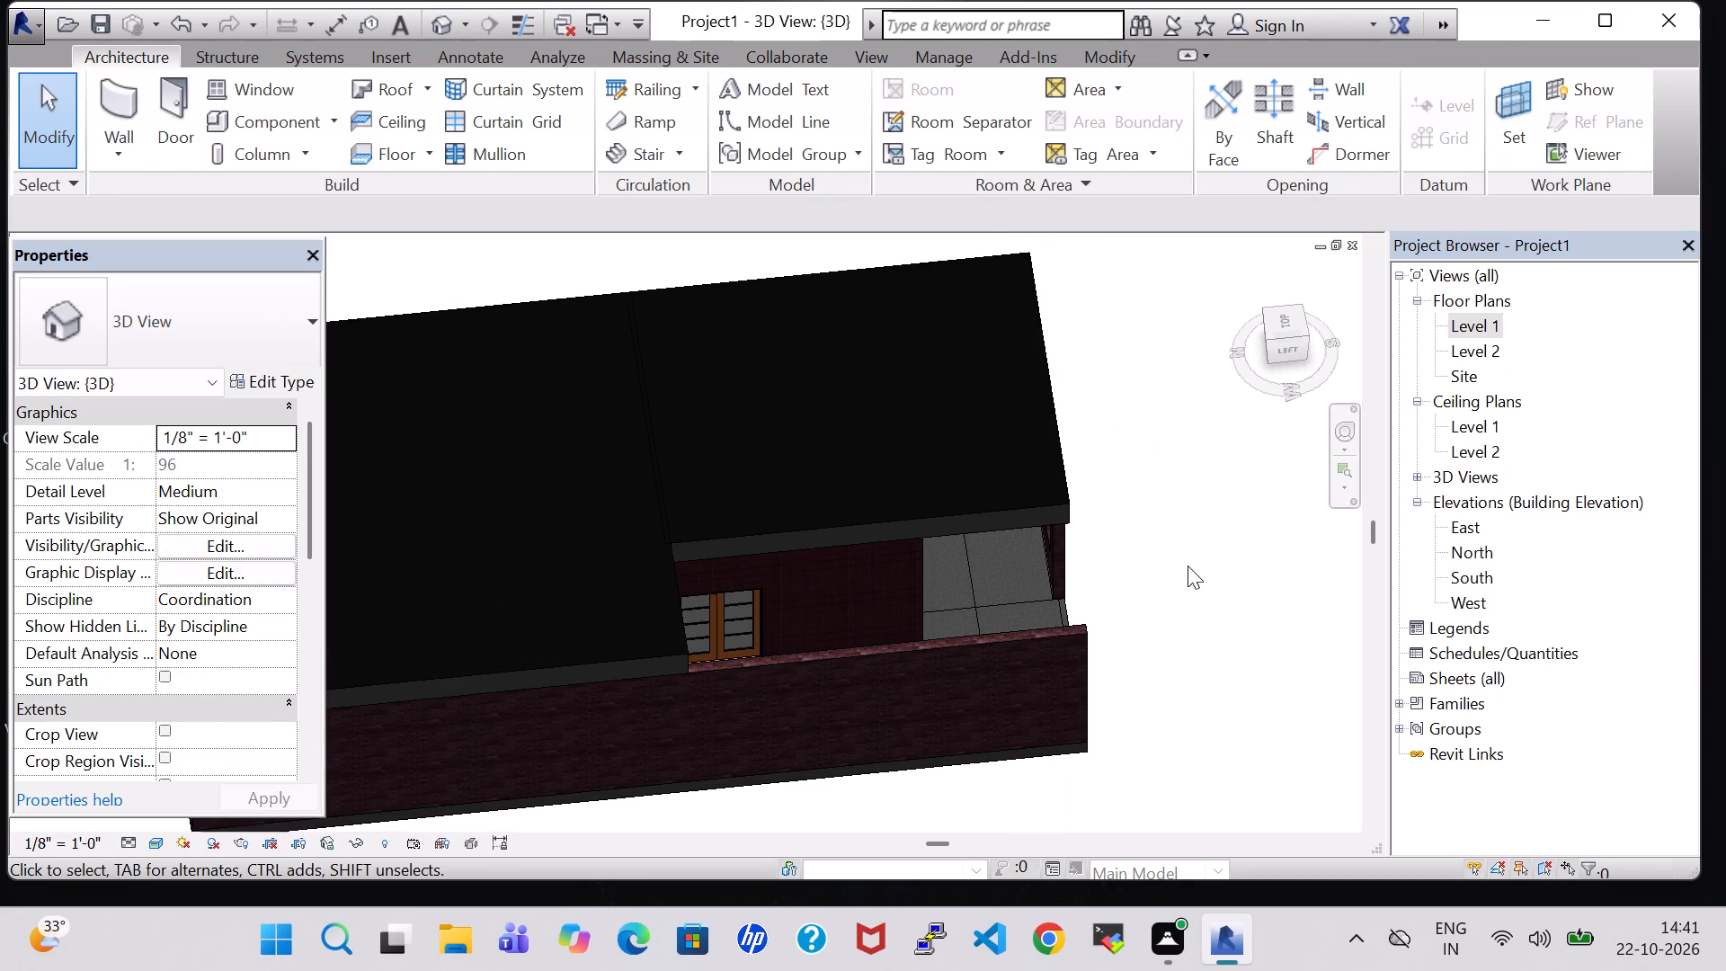
{"action": "middle_click_drag", "start_coordinate": [1121, 570], "coordinate": [956, 687], "text": "shift"}
On the Level 1 plan, start a footprint roof based on Level 2 and draw its rear boundary line behind the main entry and wide ver.
{"action": "double_click", "coordinate": [1465, 320]}
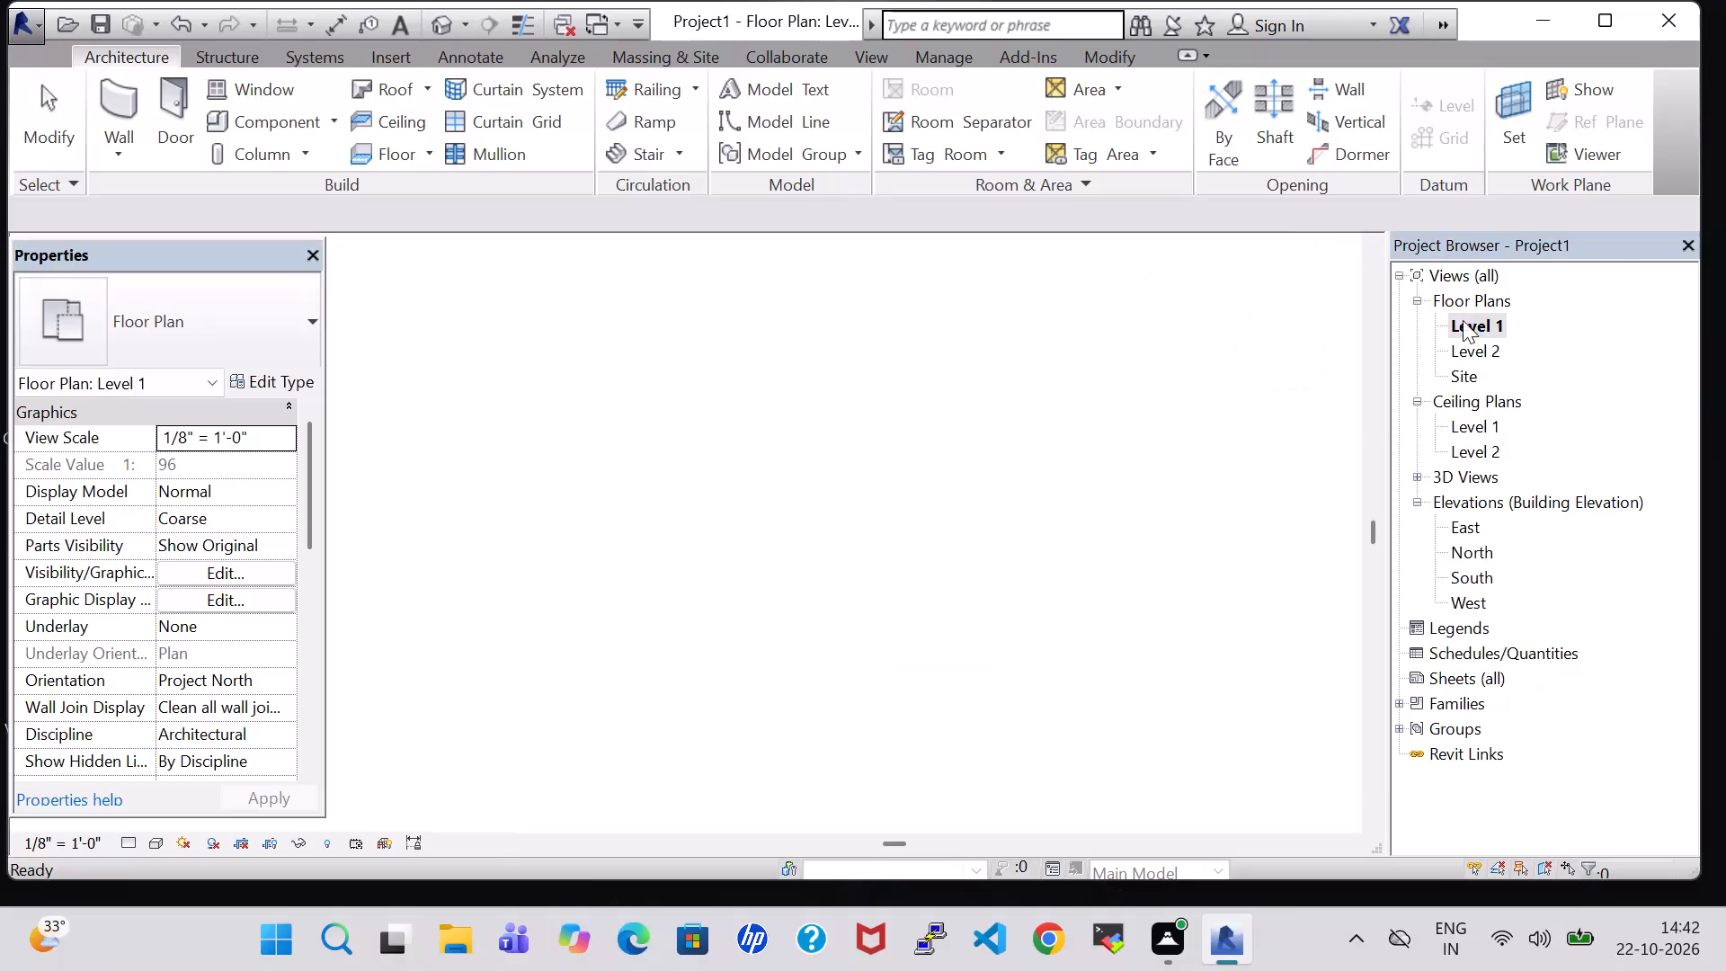
{"action": "scroll", "coordinate": [894, 769], "scroll_direction": "down", "scroll_amount": 3}
{"action": "scroll", "coordinate": [696, 555], "scroll_direction": "down", "scroll_amount": 2}
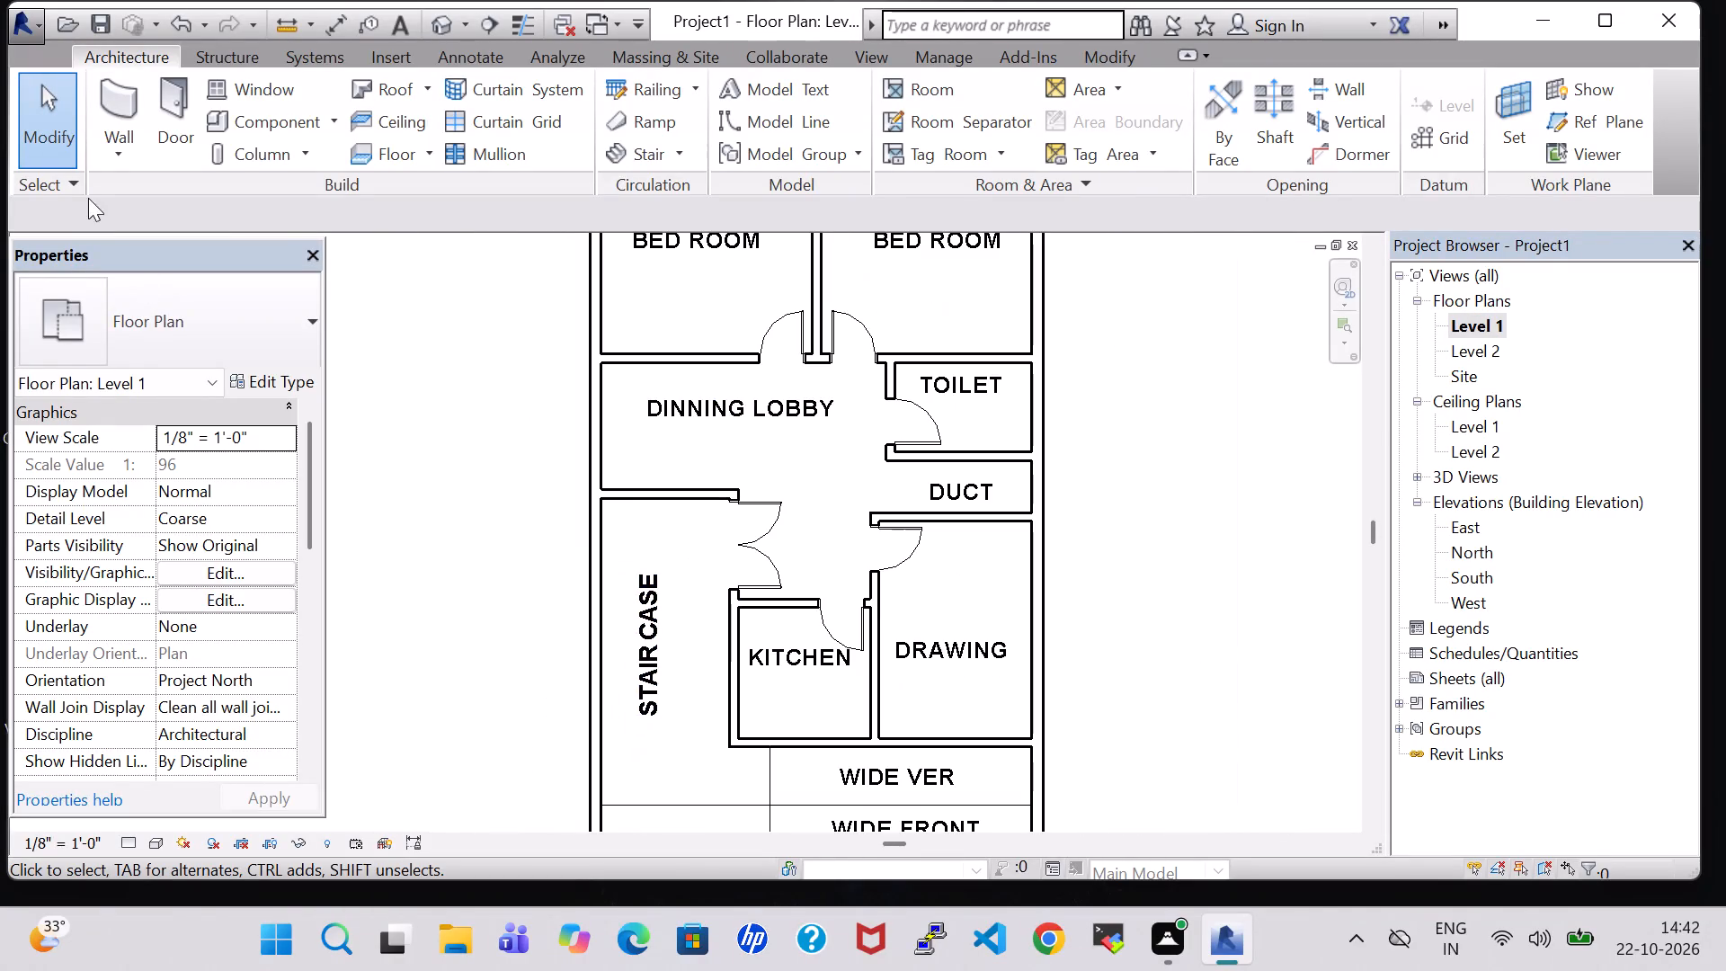
{"action": "middle_click_drag", "start_coordinate": [1210, 539], "coordinate": [1179, 415]}
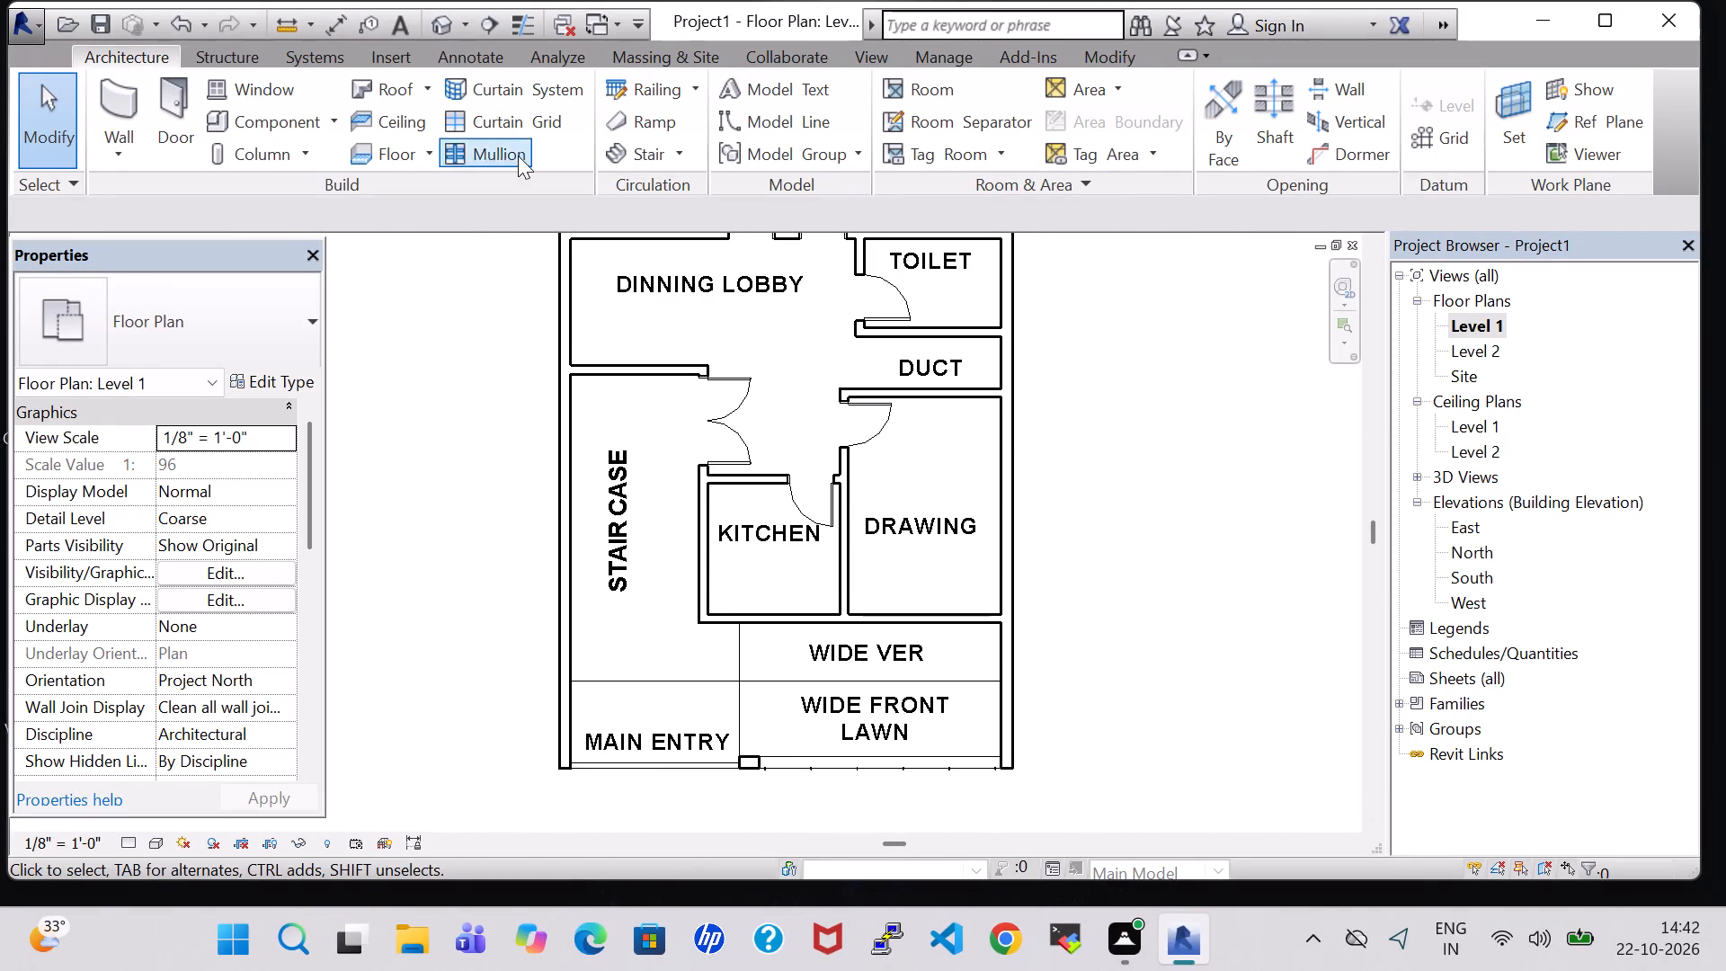
{"action": "left_click", "coordinate": [341, 78]}
{"action": "left_click", "coordinate": [364, 86]}
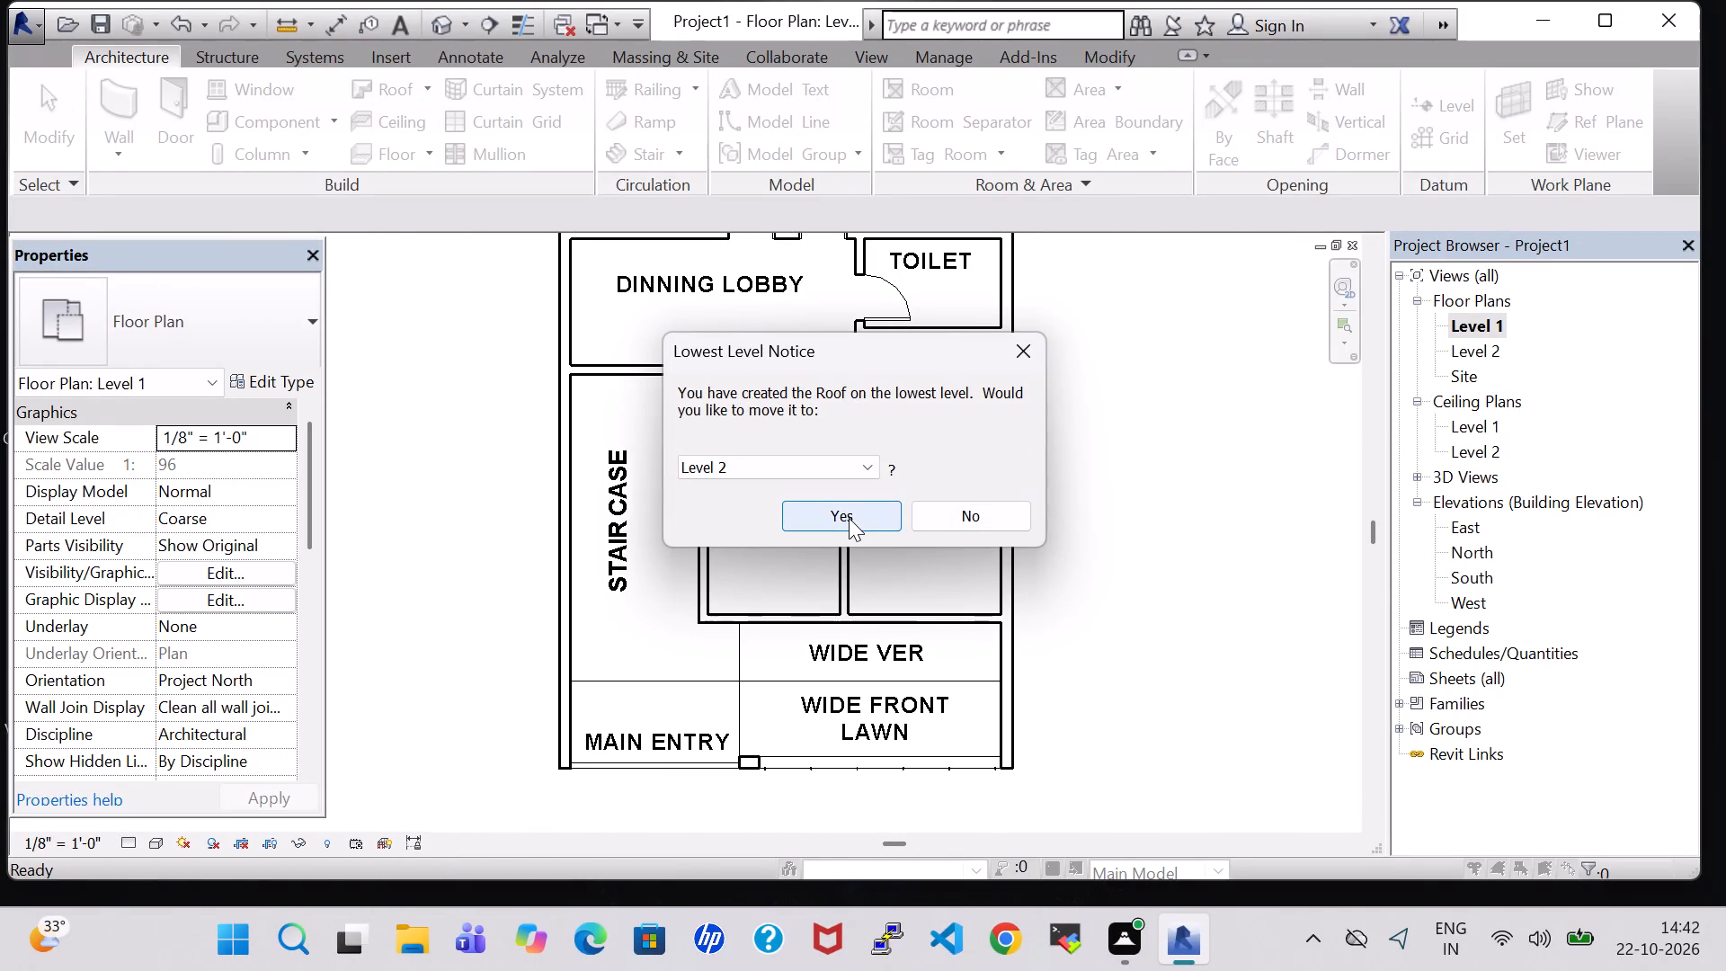
{"action": "left_click", "coordinate": [849, 518]}
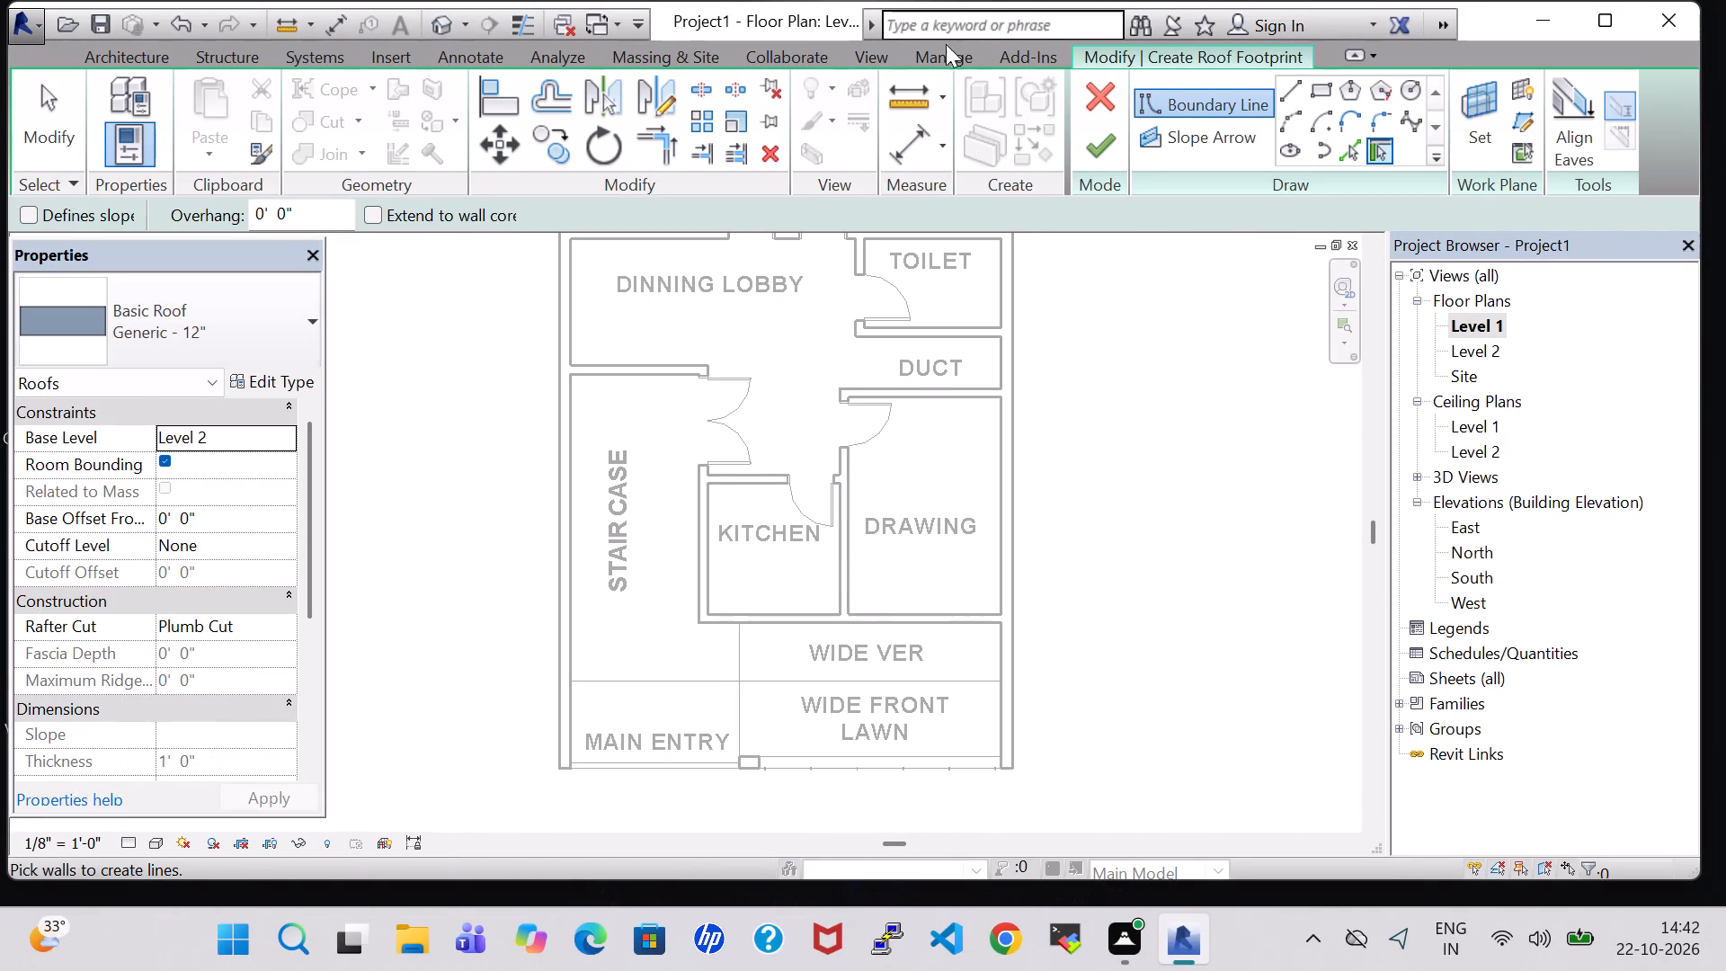
{"action": "left_click", "coordinate": [1303, 85]}
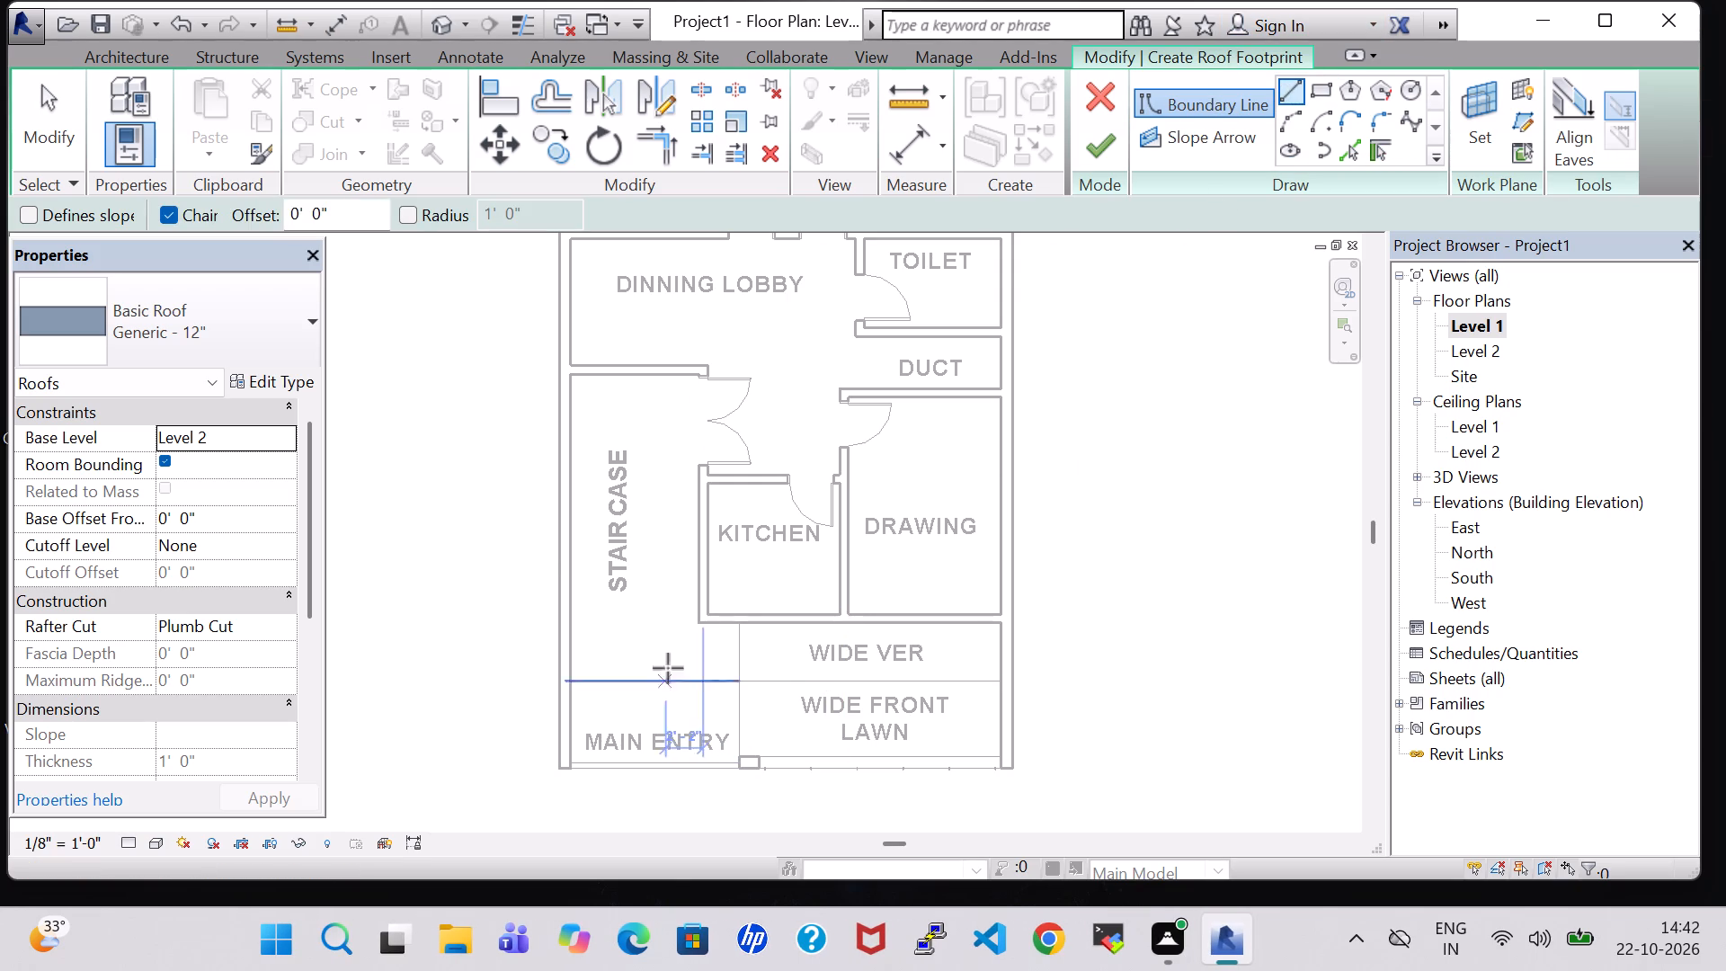
{"action": "left_click", "coordinate": [556, 626]}
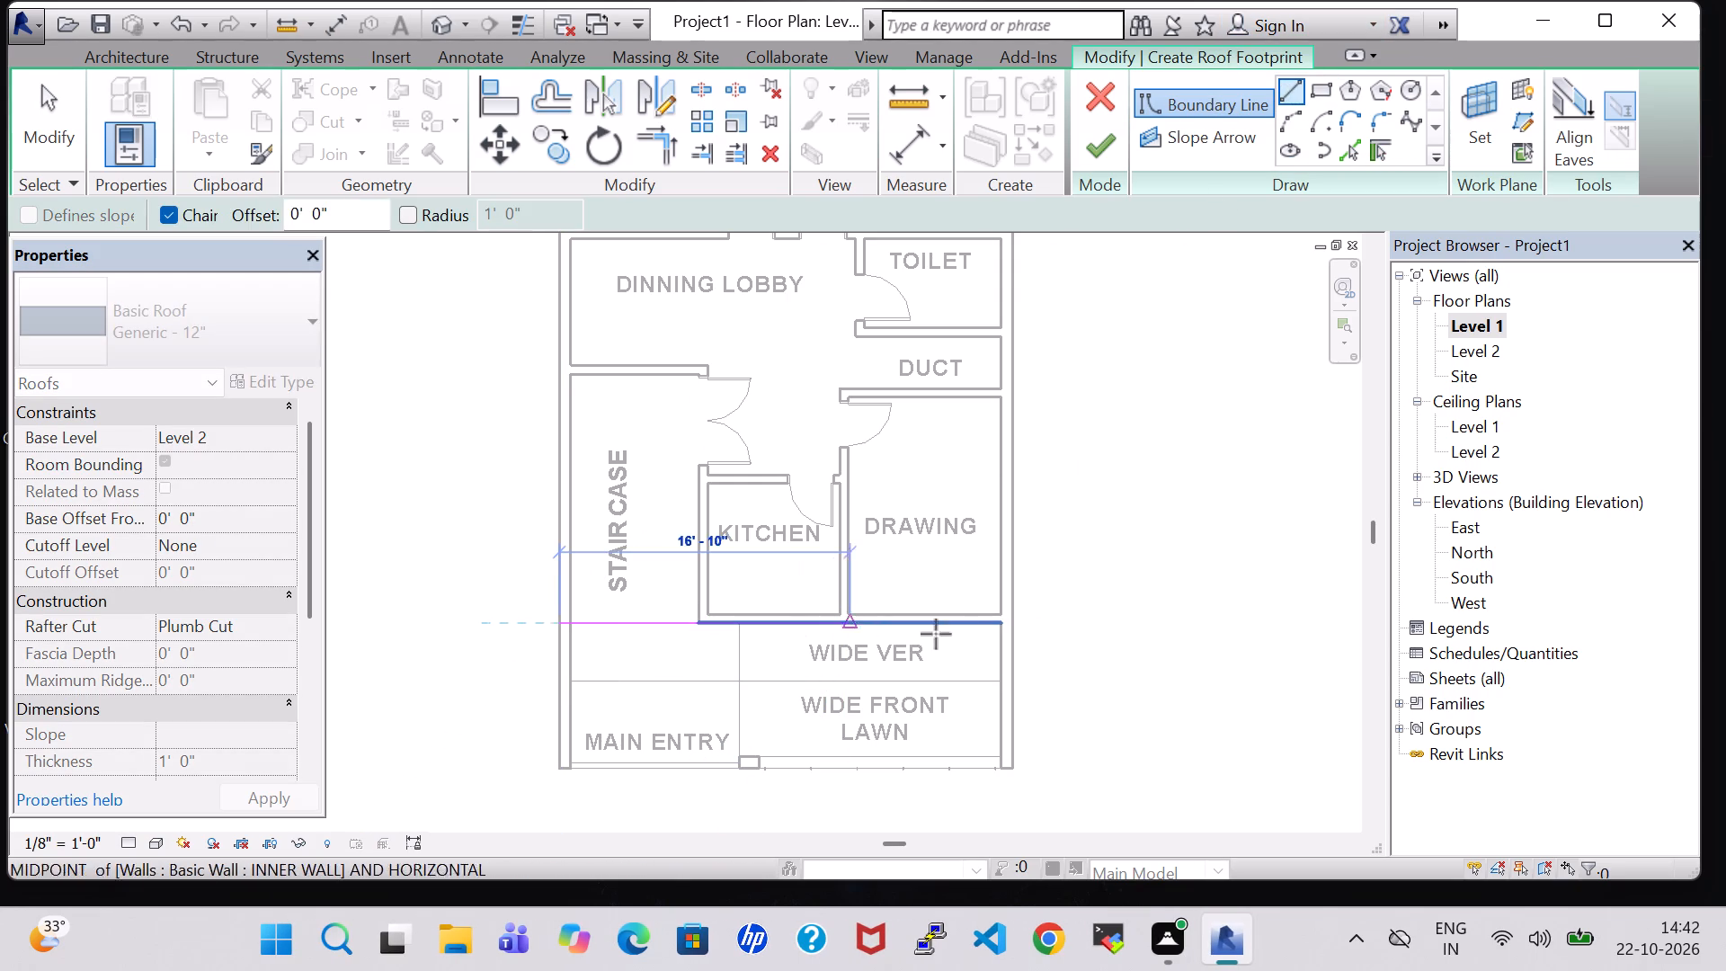
{"action": "left_click", "coordinate": [1000, 627]}
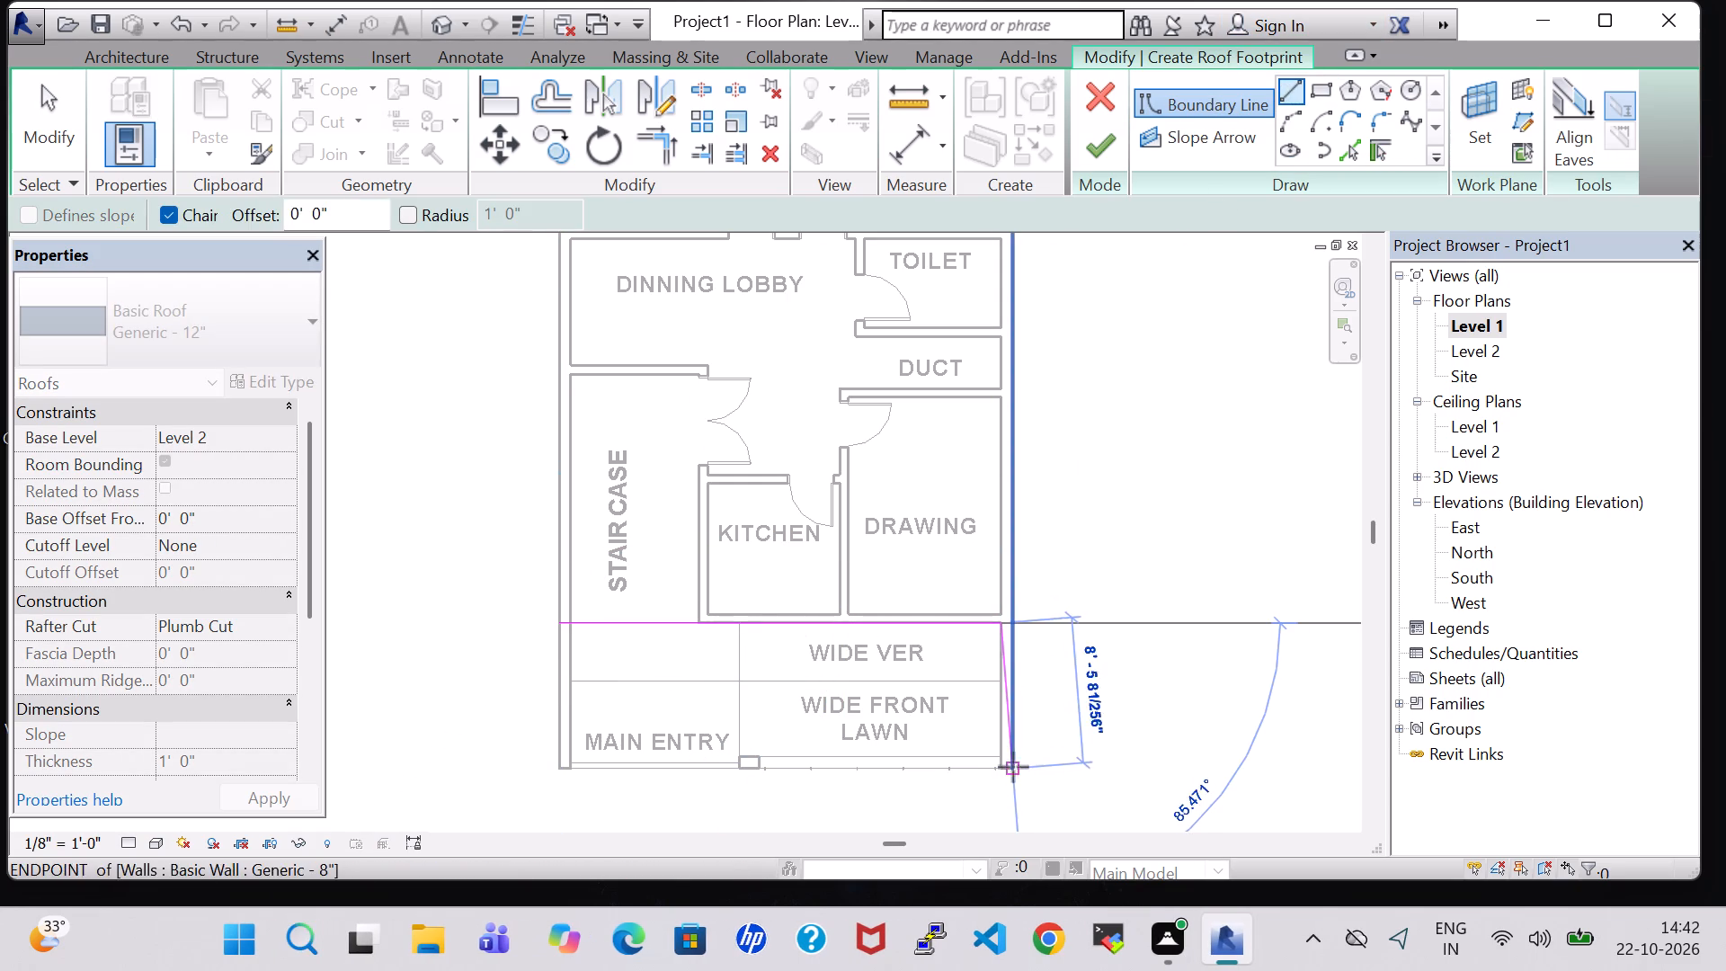
Close the roof boundary along the lawn's side wall, about 25'-7" across the front, and back along the main entry's side wall; finish the roof.
{"action": "scroll", "coordinate": [1001, 772], "scroll_direction": "up", "scroll_amount": 5}
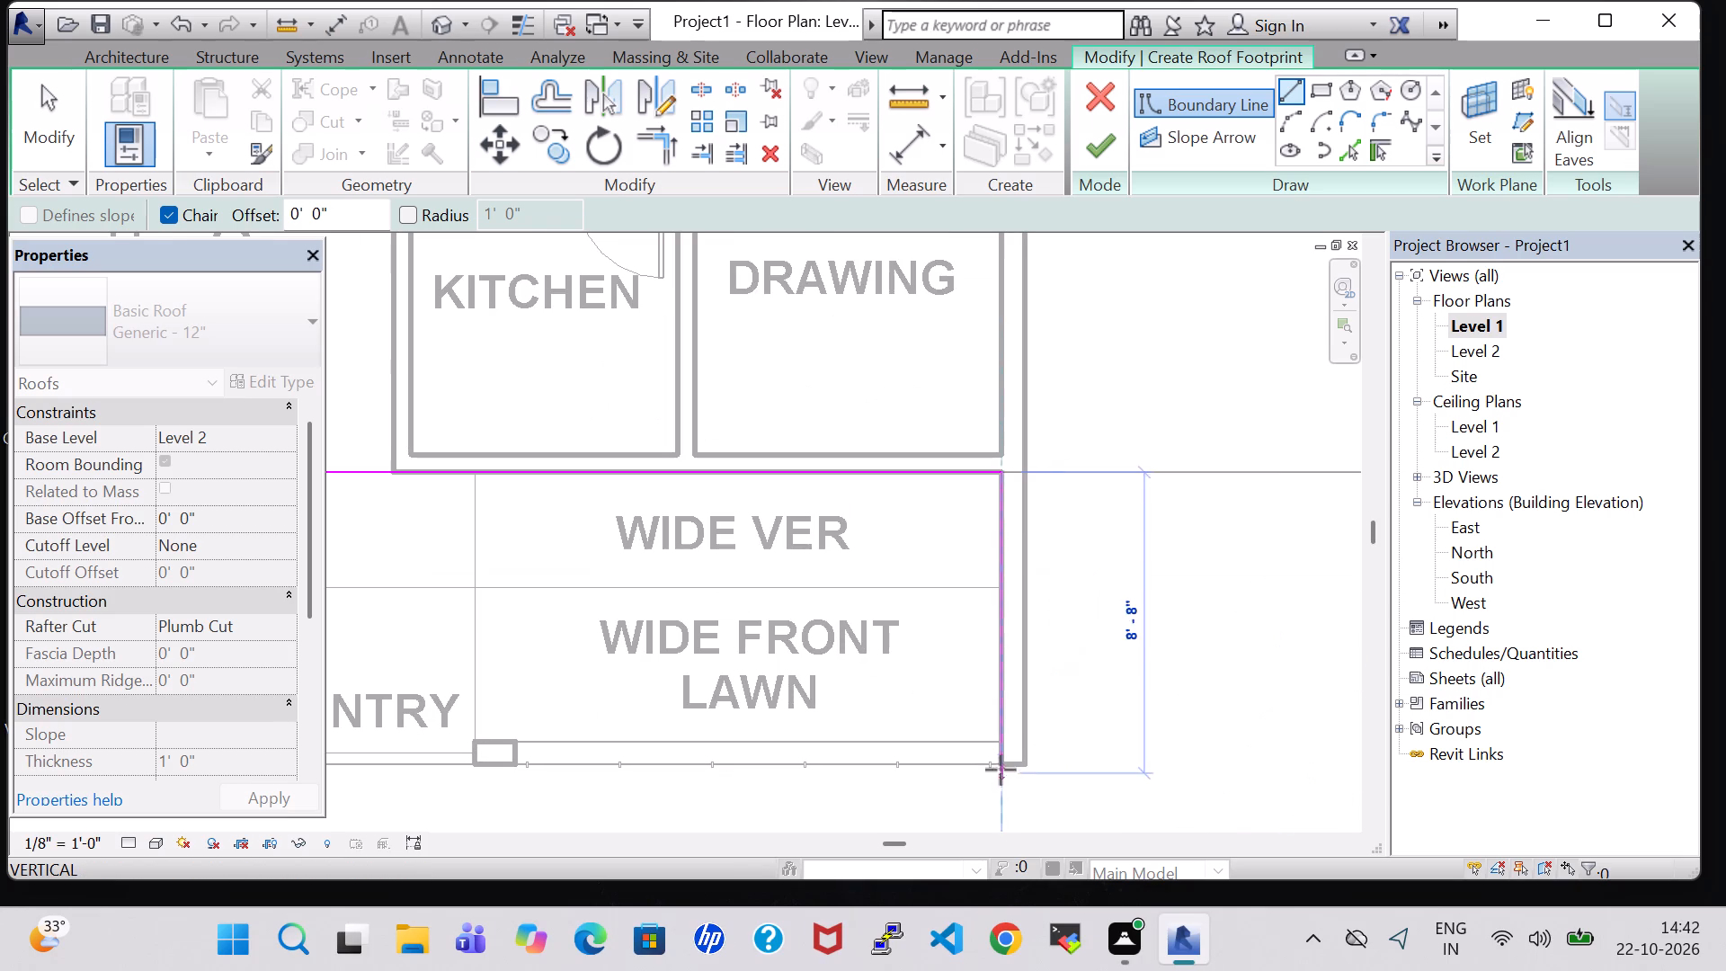
{"action": "left_click", "coordinate": [1002, 763]}
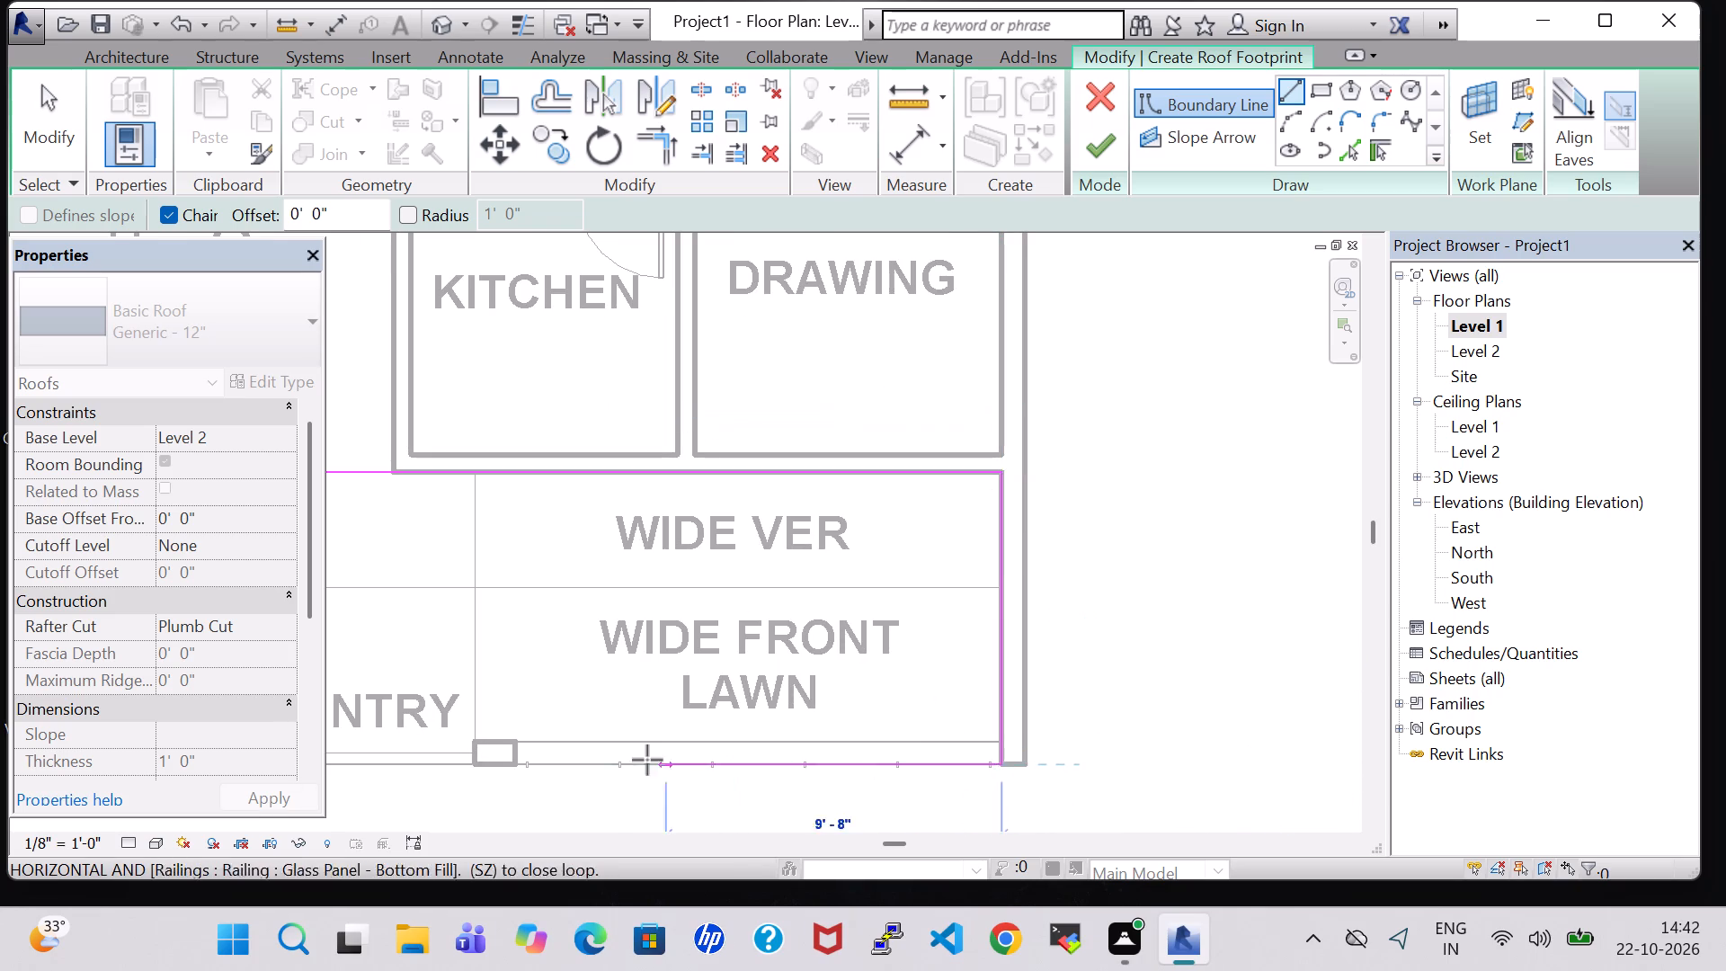
{"action": "scroll", "coordinate": [647, 760], "scroll_direction": "down", "scroll_amount": 2}
{"action": "middle_click", "coordinate": [651, 765]}
{"action": "middle_click_drag", "start_coordinate": [651, 765], "coordinate": [678, 765]}
{"action": "middle_click_drag", "start_coordinate": [835, 765], "coordinate": [885, 765]}
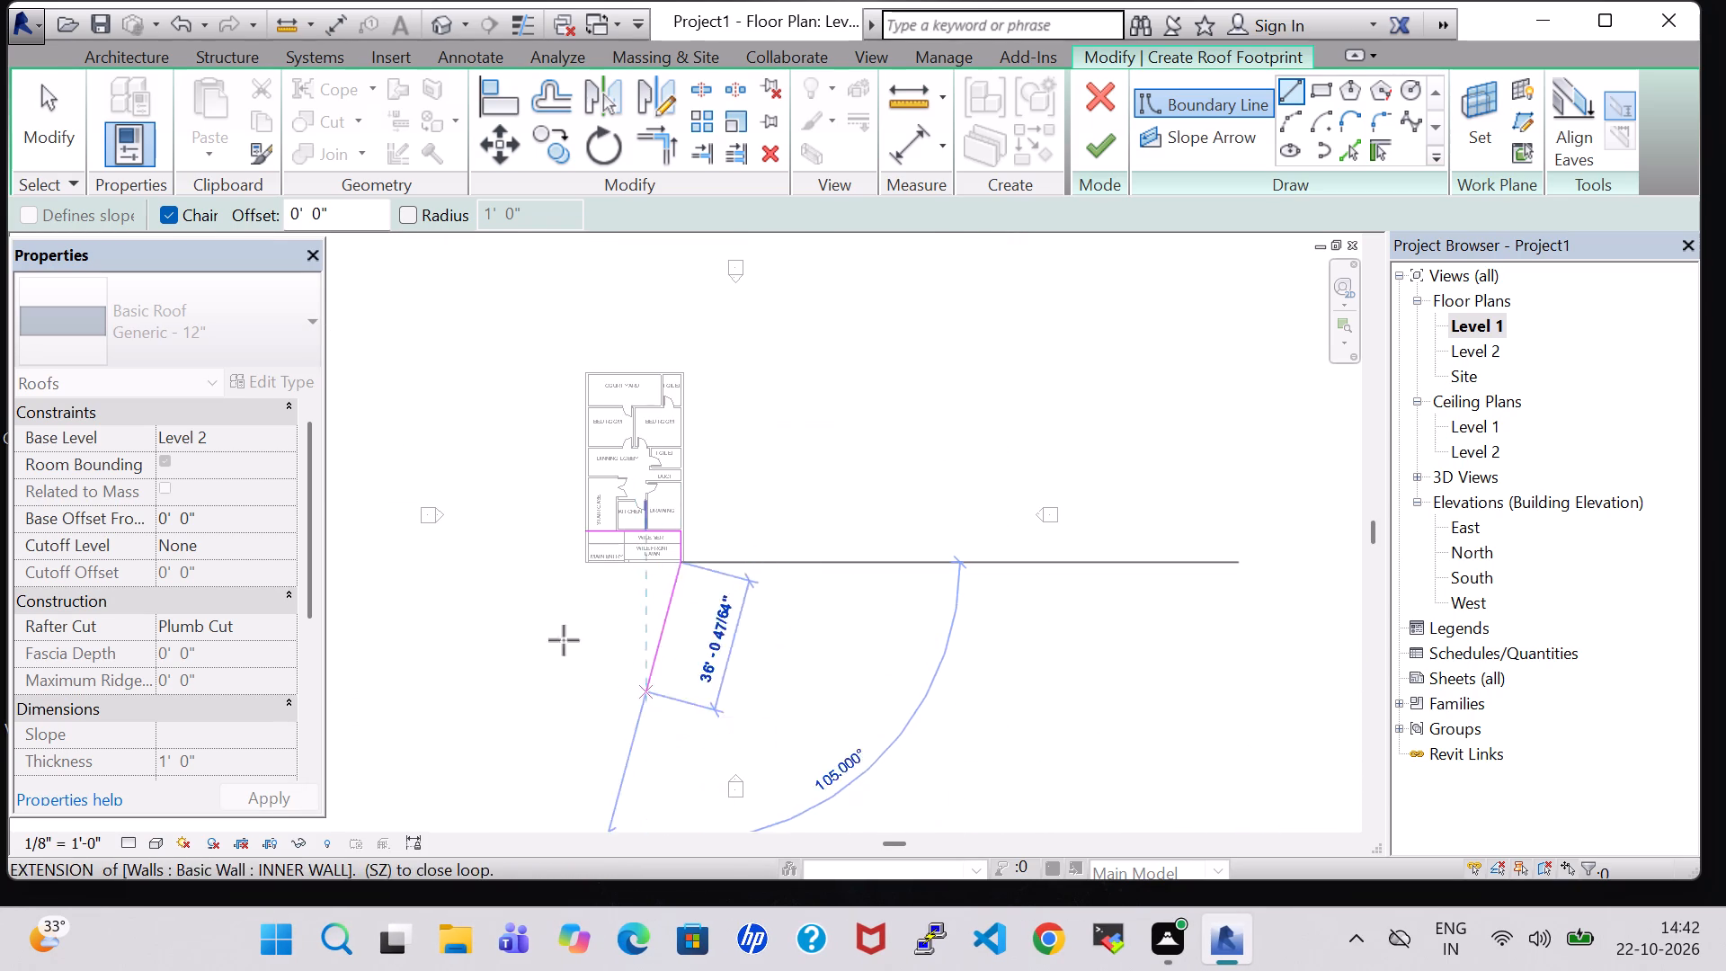
{"action": "scroll", "coordinate": [665, 549], "scroll_direction": "up", "scroll_amount": 12}
{"action": "middle_click_drag", "start_coordinate": [417, 624], "coordinate": [602, 631]}
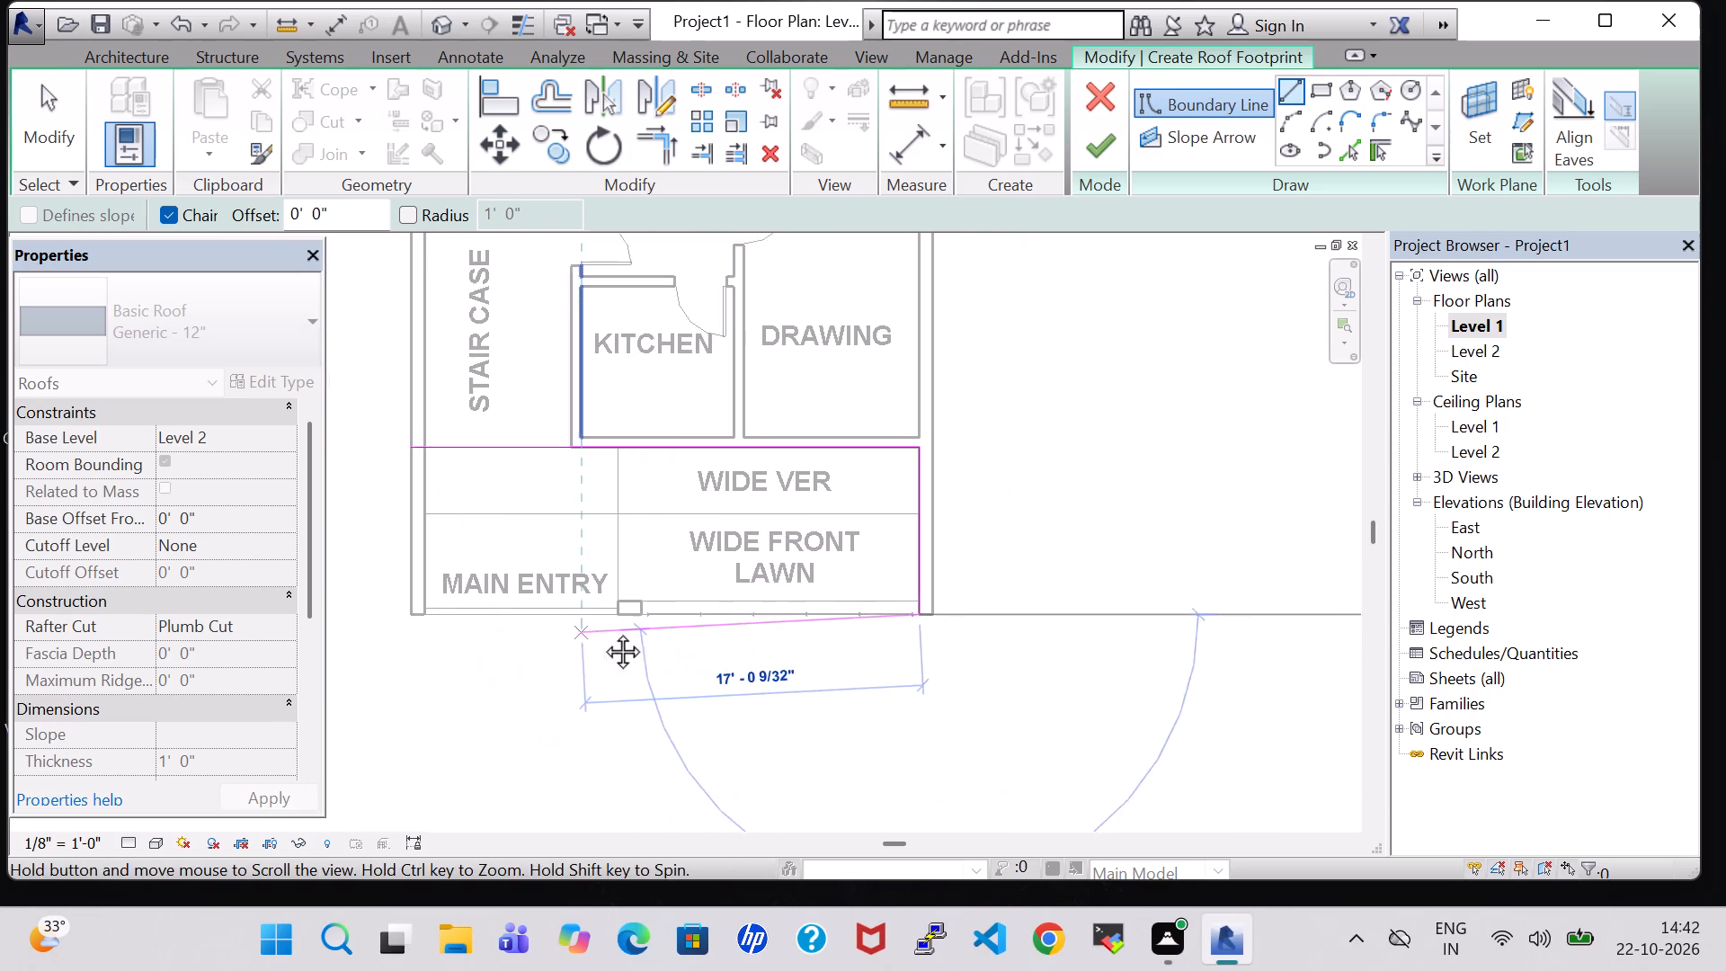
{"action": "middle_click_drag", "start_coordinate": [602, 631], "coordinate": [609, 631]}
{"action": "scroll", "coordinate": [548, 626], "scroll_direction": "up", "scroll_amount": 3}
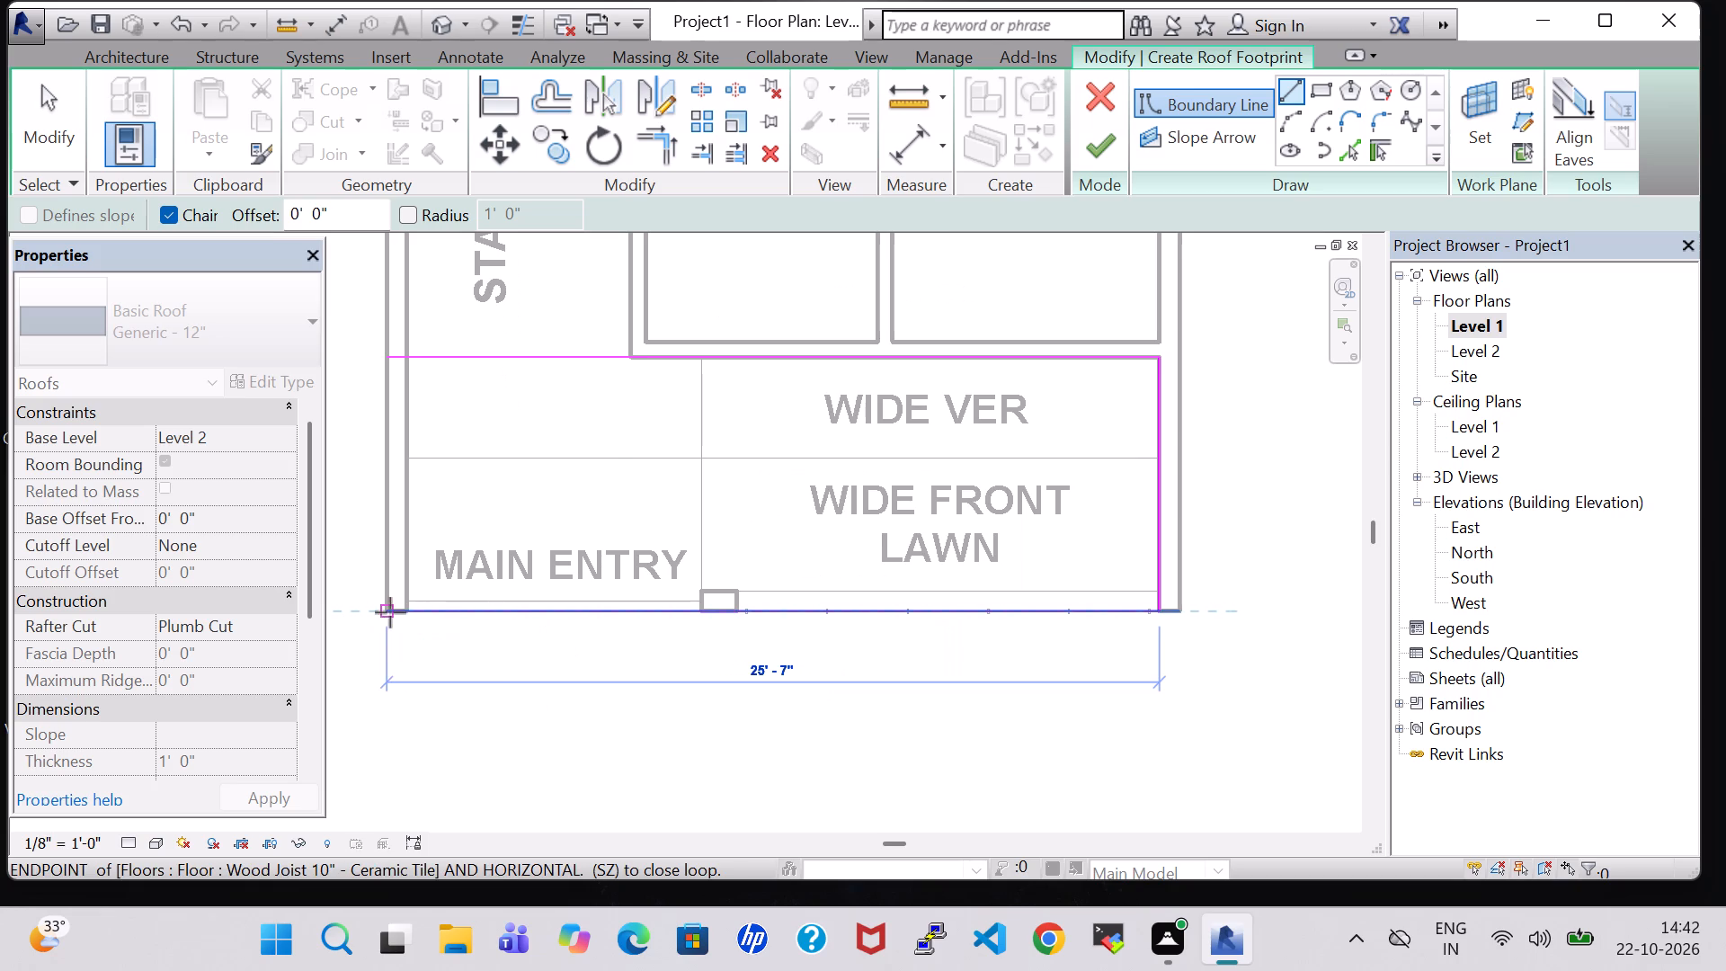
{"action": "left_click", "coordinate": [387, 610]}
{"action": "left_click", "coordinate": [380, 361]}
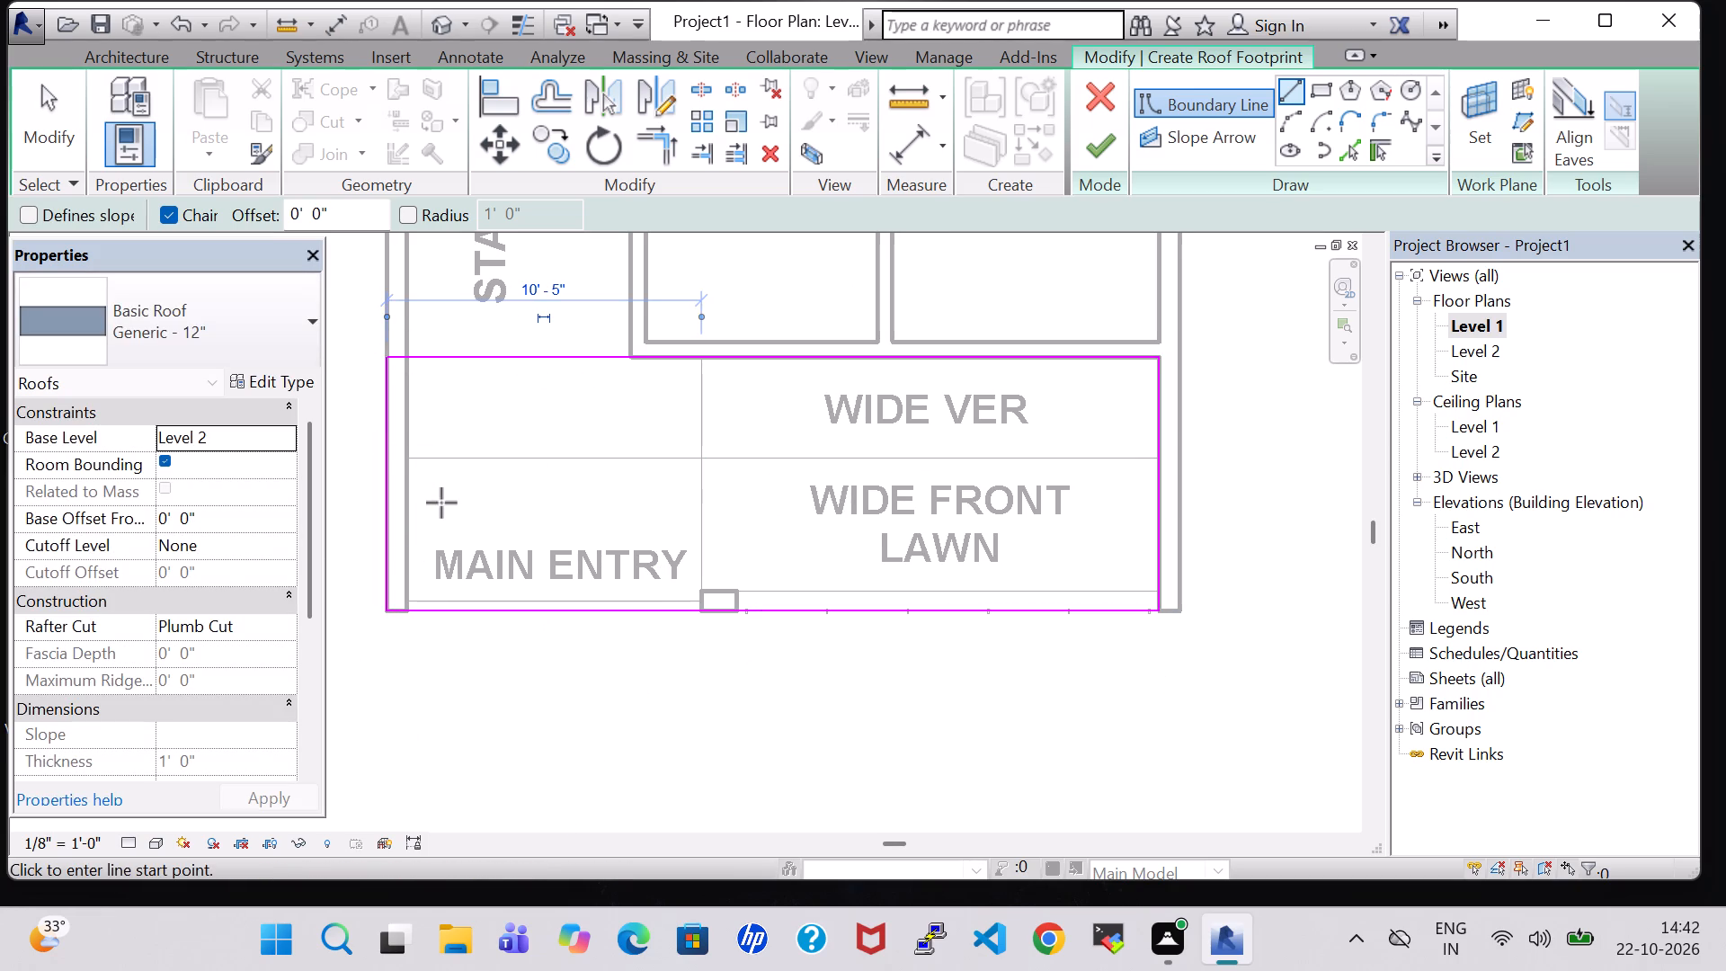
{"action": "left_click", "coordinate": [1097, 143]}
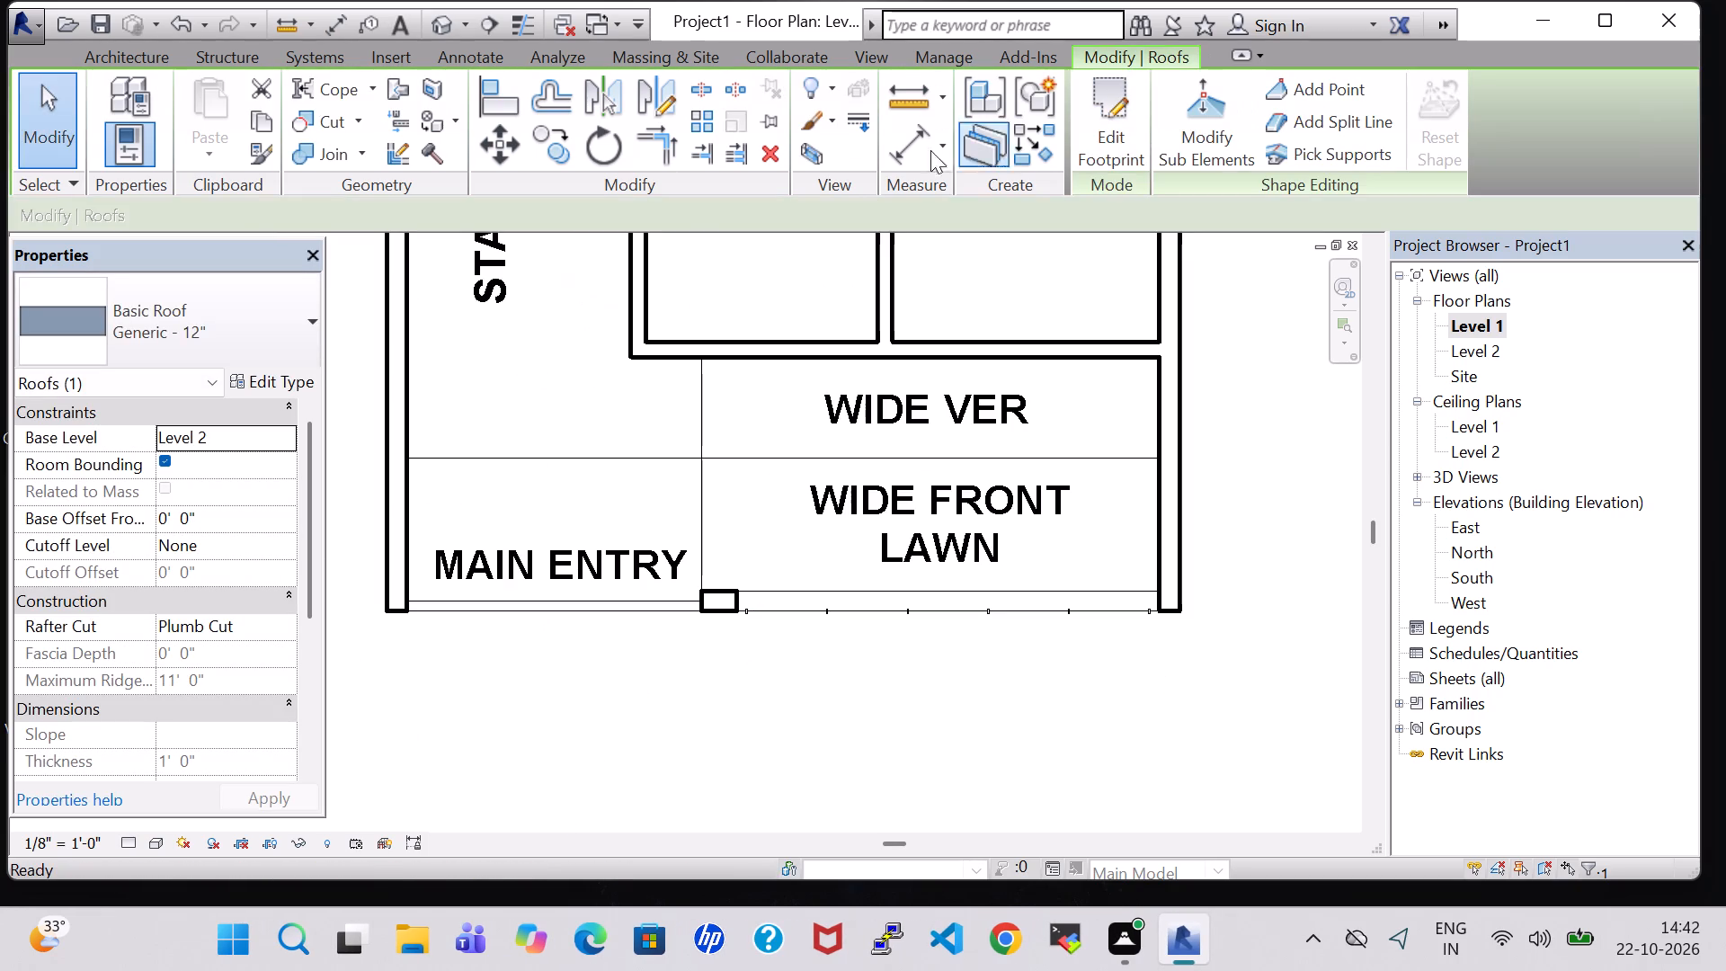
In the 3D view, change the main entry roof's type to Steel Truss - Insulation on Metal Deck - EPDM.
{"action": "left_click", "coordinate": [440, 14]}
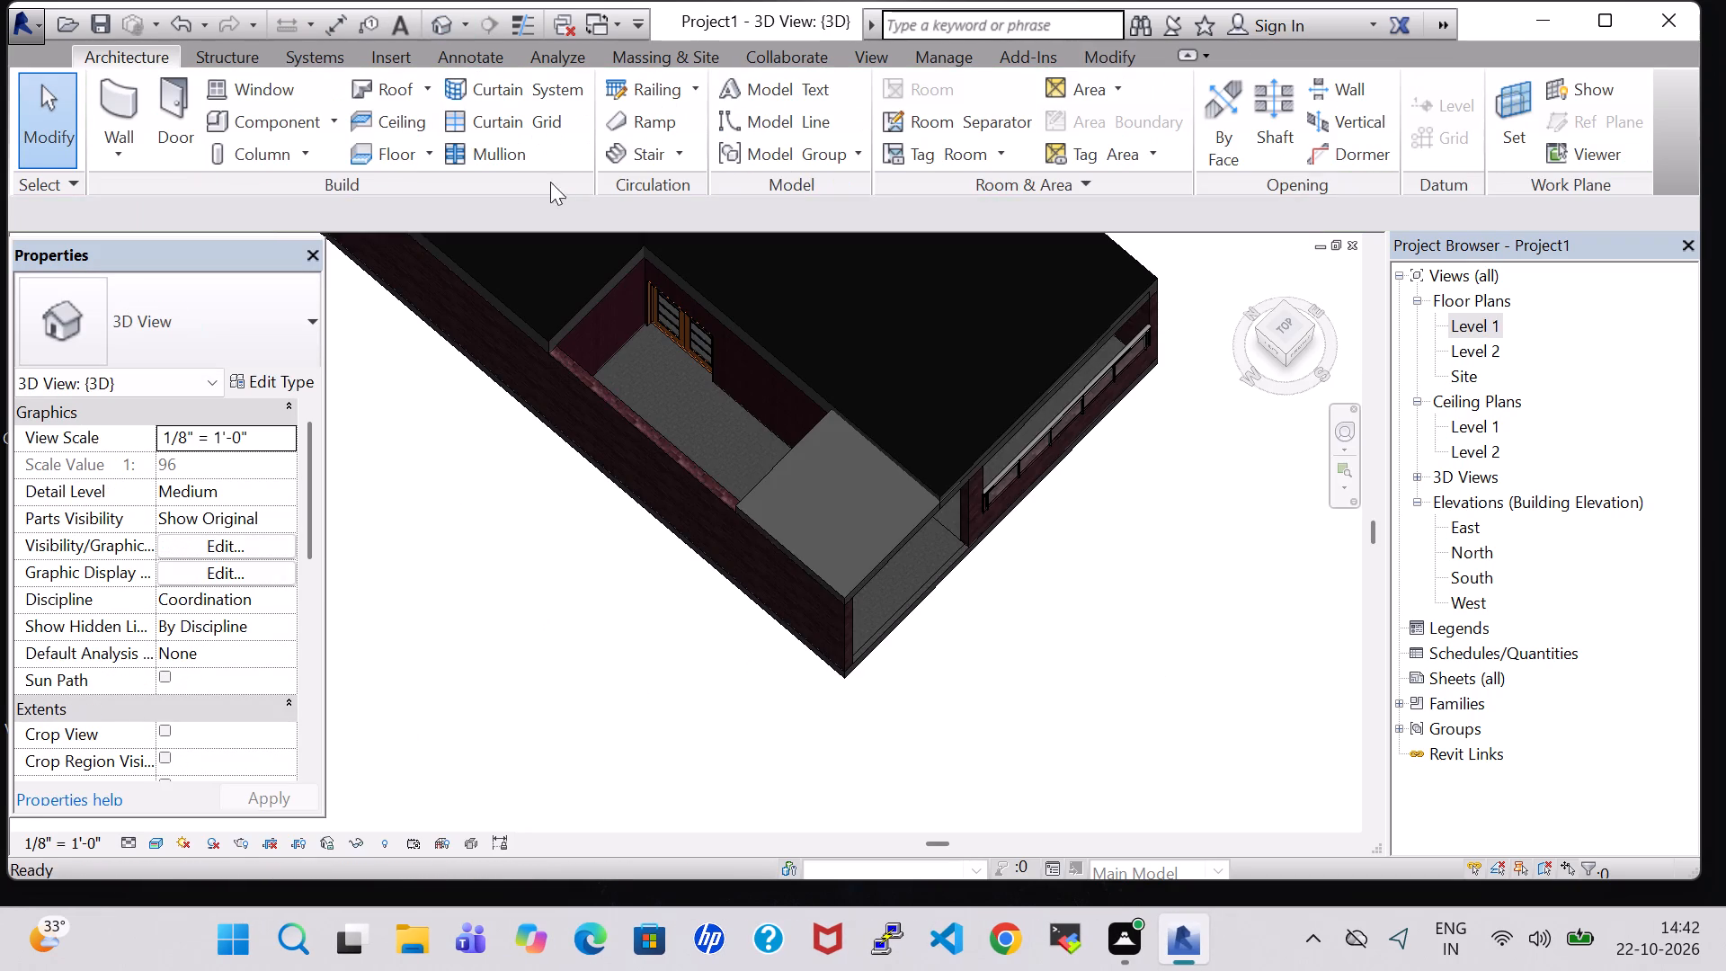
{"action": "left_click", "coordinate": [896, 532]}
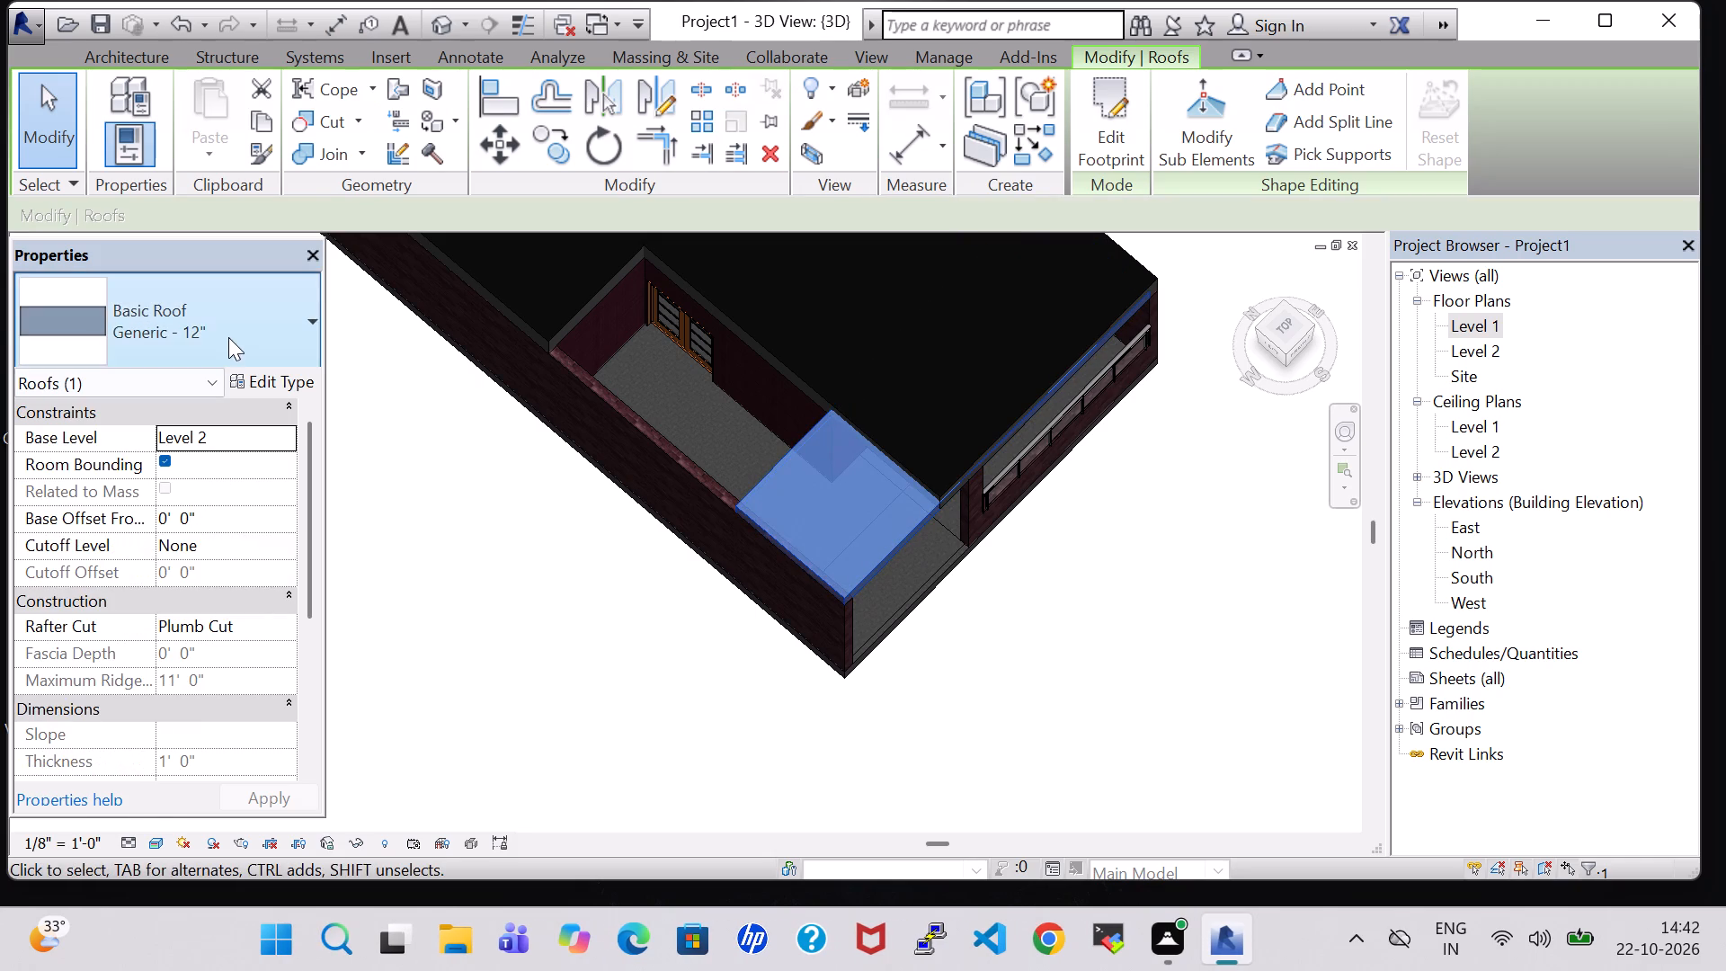
{"action": "left_click", "coordinate": [230, 331]}
{"action": "left_click", "coordinate": [218, 666]}
{"action": "left_click", "coordinate": [587, 683]}
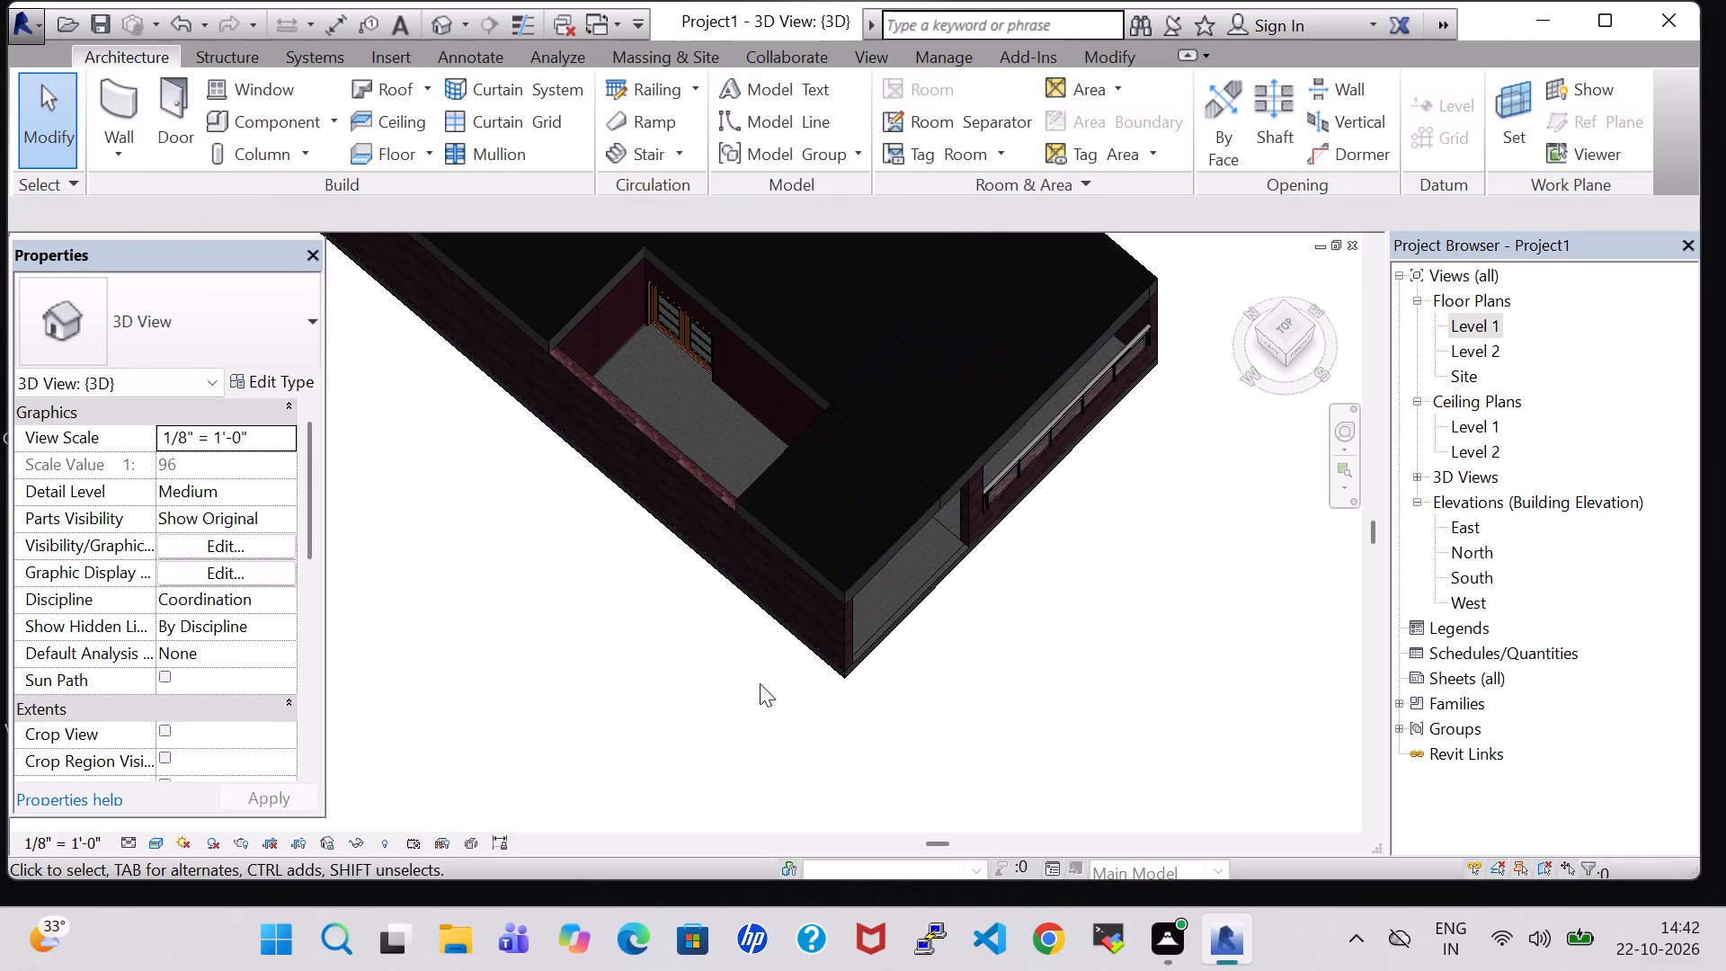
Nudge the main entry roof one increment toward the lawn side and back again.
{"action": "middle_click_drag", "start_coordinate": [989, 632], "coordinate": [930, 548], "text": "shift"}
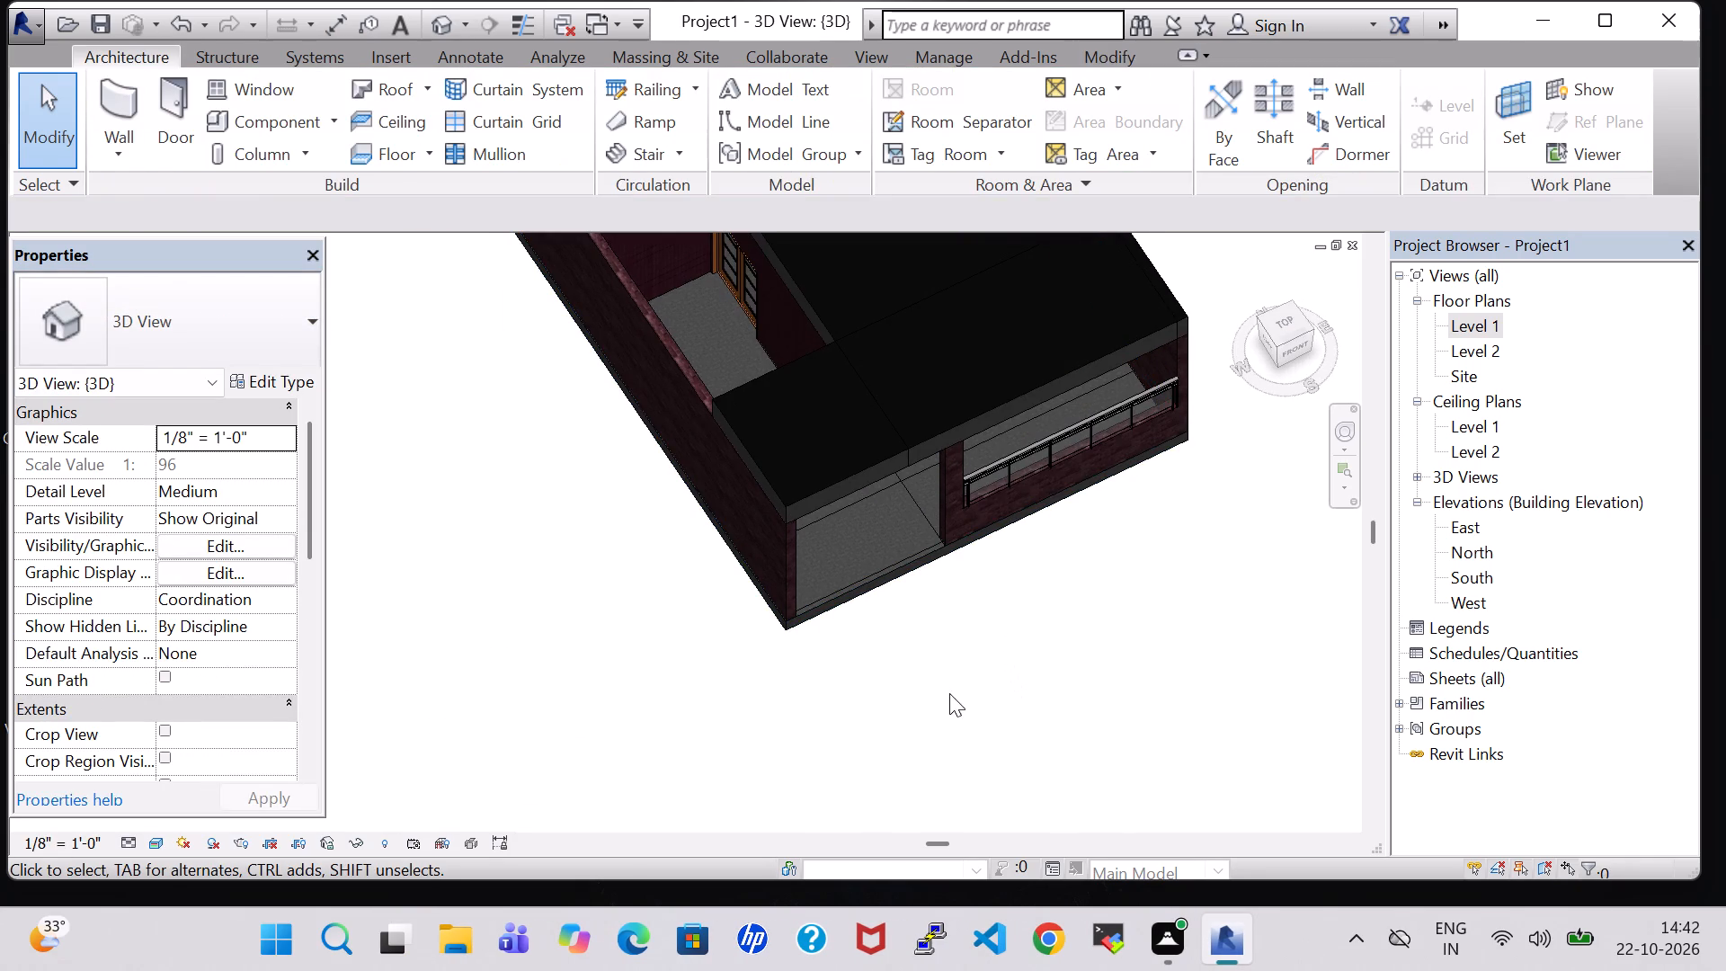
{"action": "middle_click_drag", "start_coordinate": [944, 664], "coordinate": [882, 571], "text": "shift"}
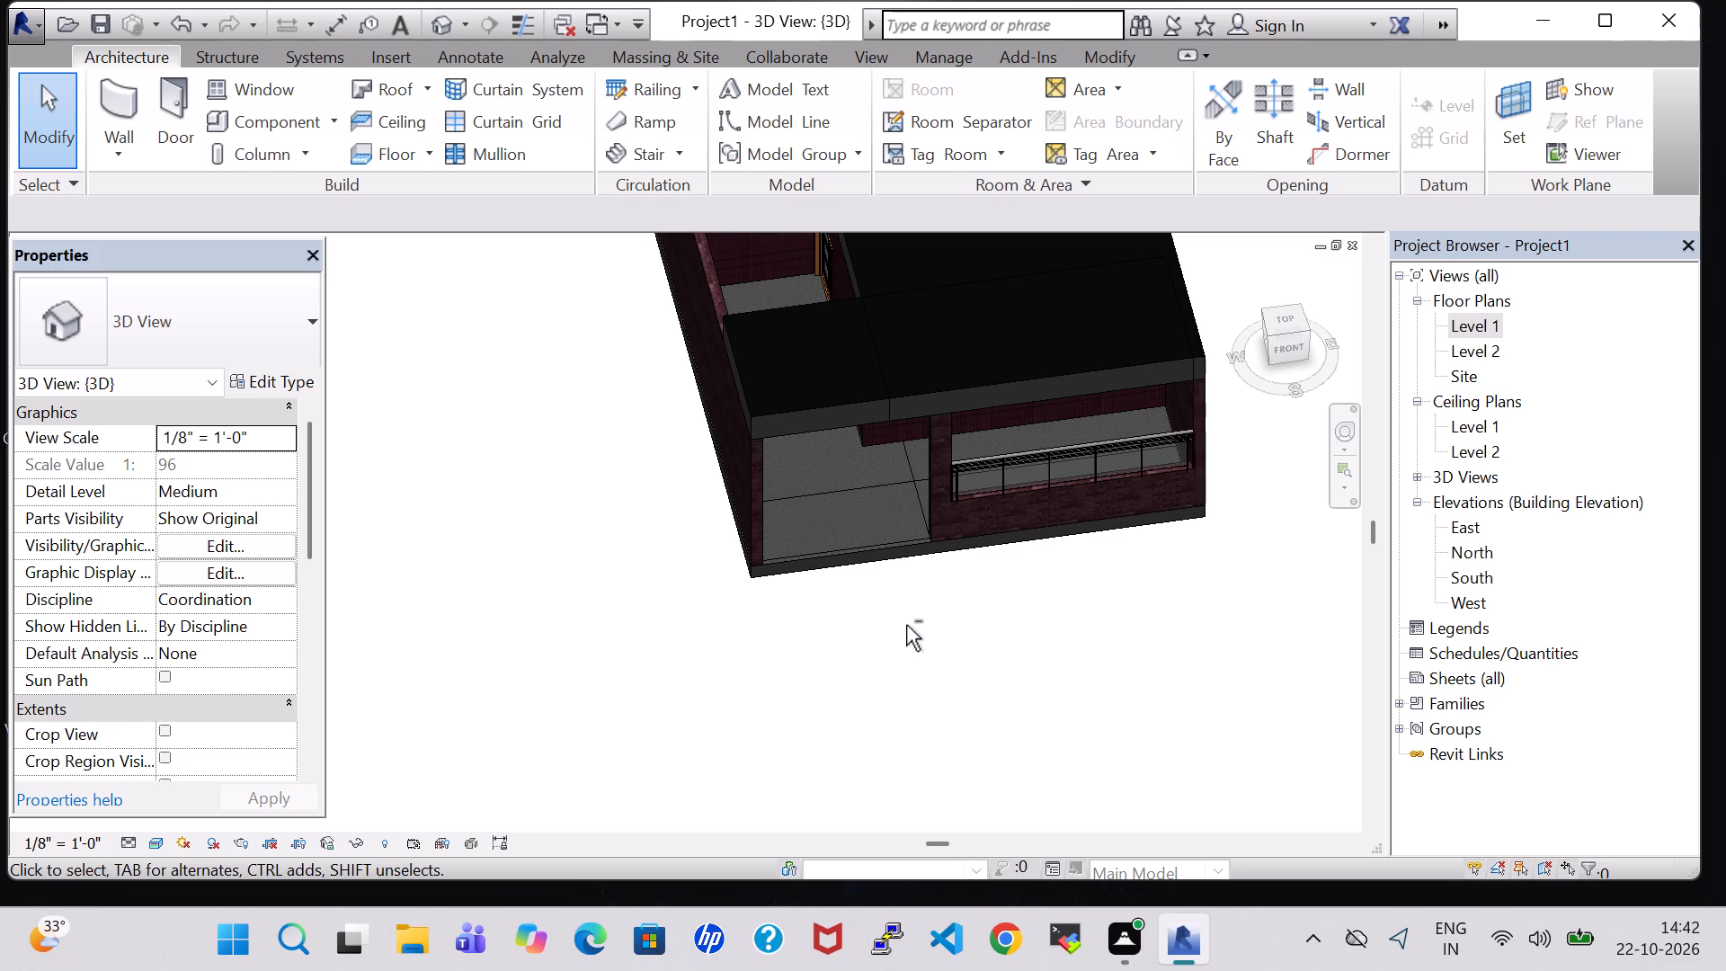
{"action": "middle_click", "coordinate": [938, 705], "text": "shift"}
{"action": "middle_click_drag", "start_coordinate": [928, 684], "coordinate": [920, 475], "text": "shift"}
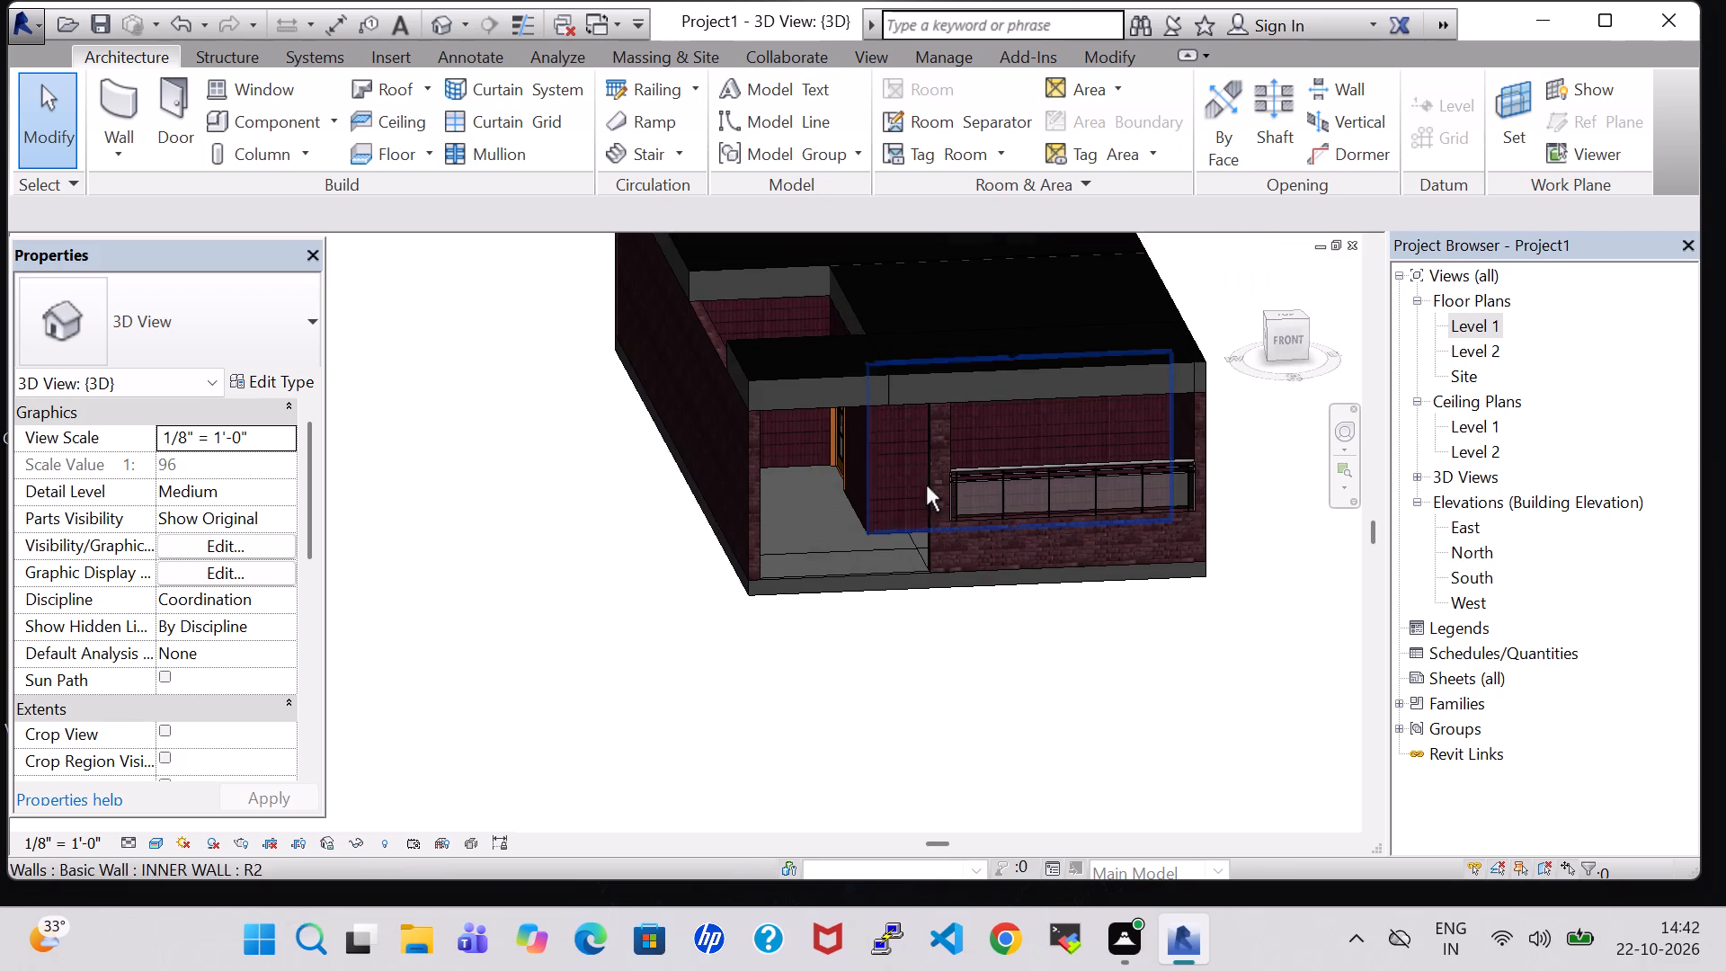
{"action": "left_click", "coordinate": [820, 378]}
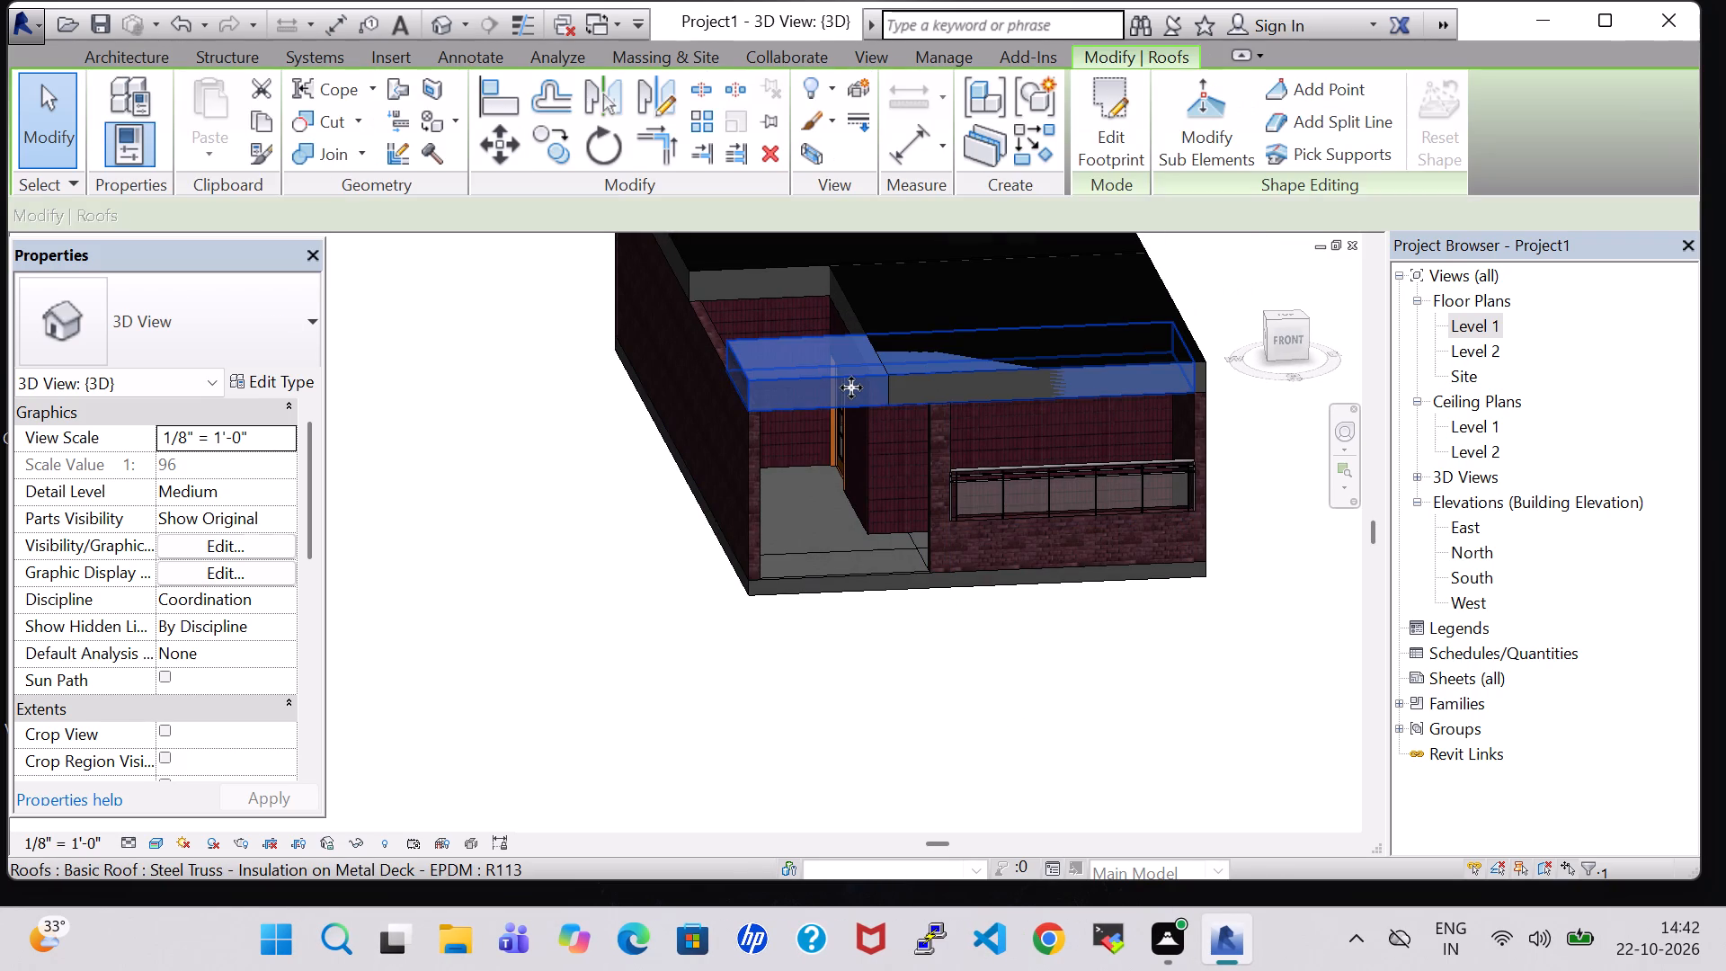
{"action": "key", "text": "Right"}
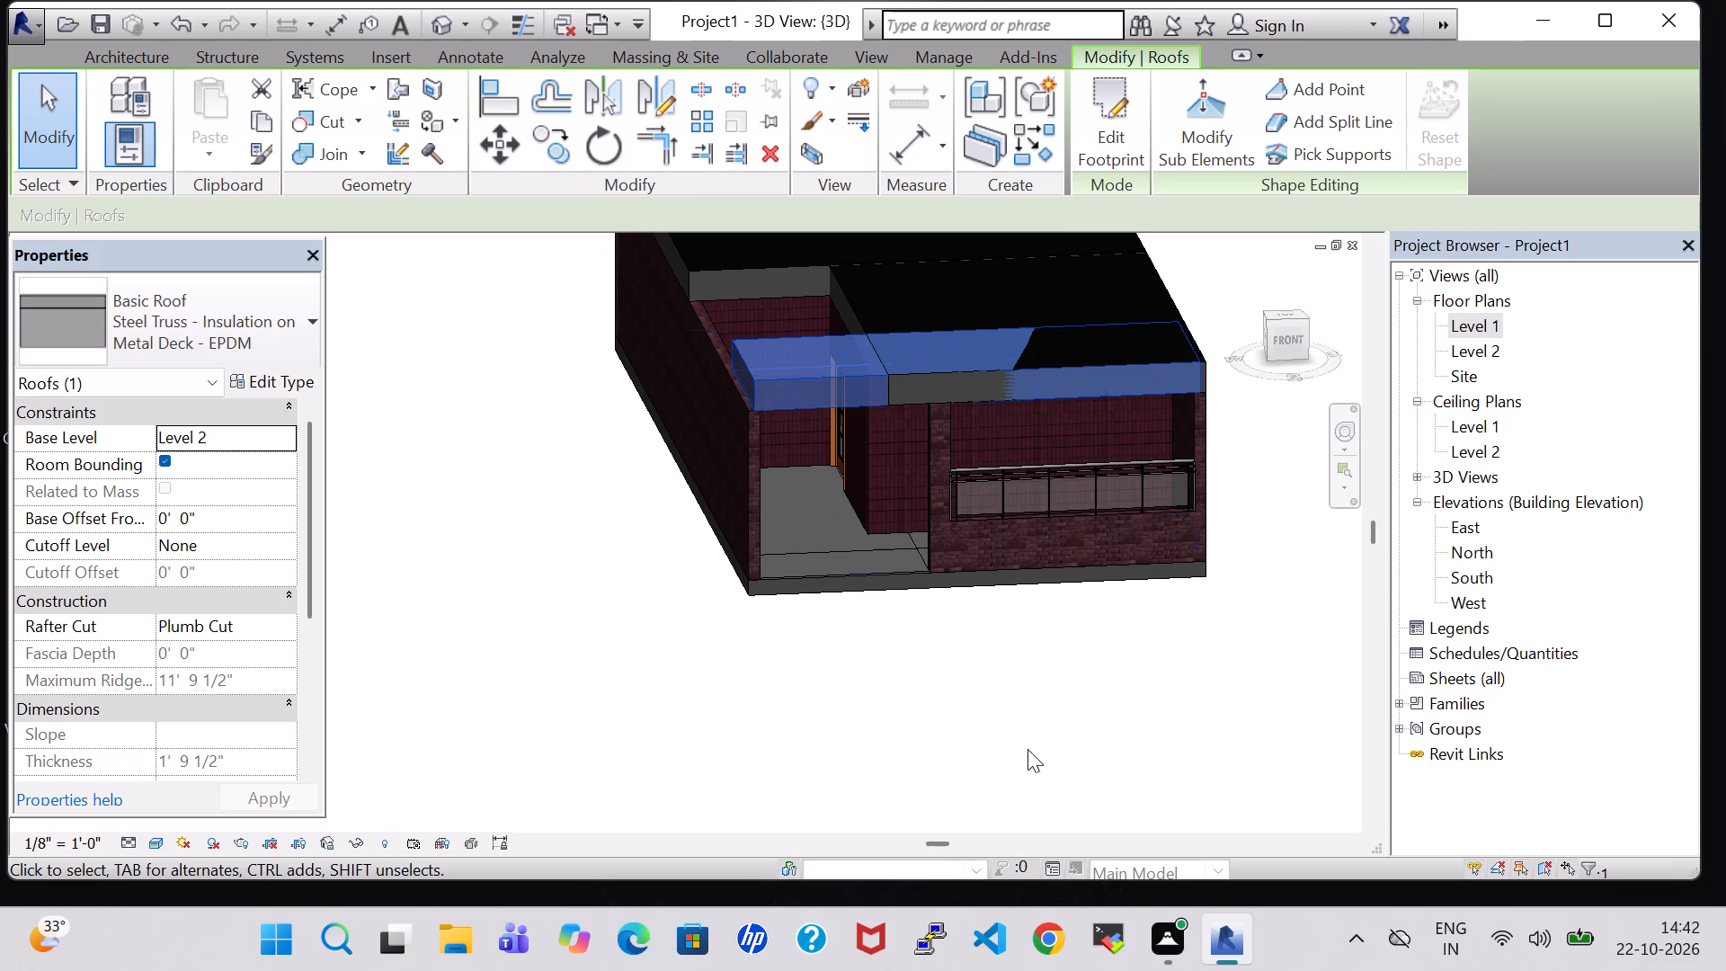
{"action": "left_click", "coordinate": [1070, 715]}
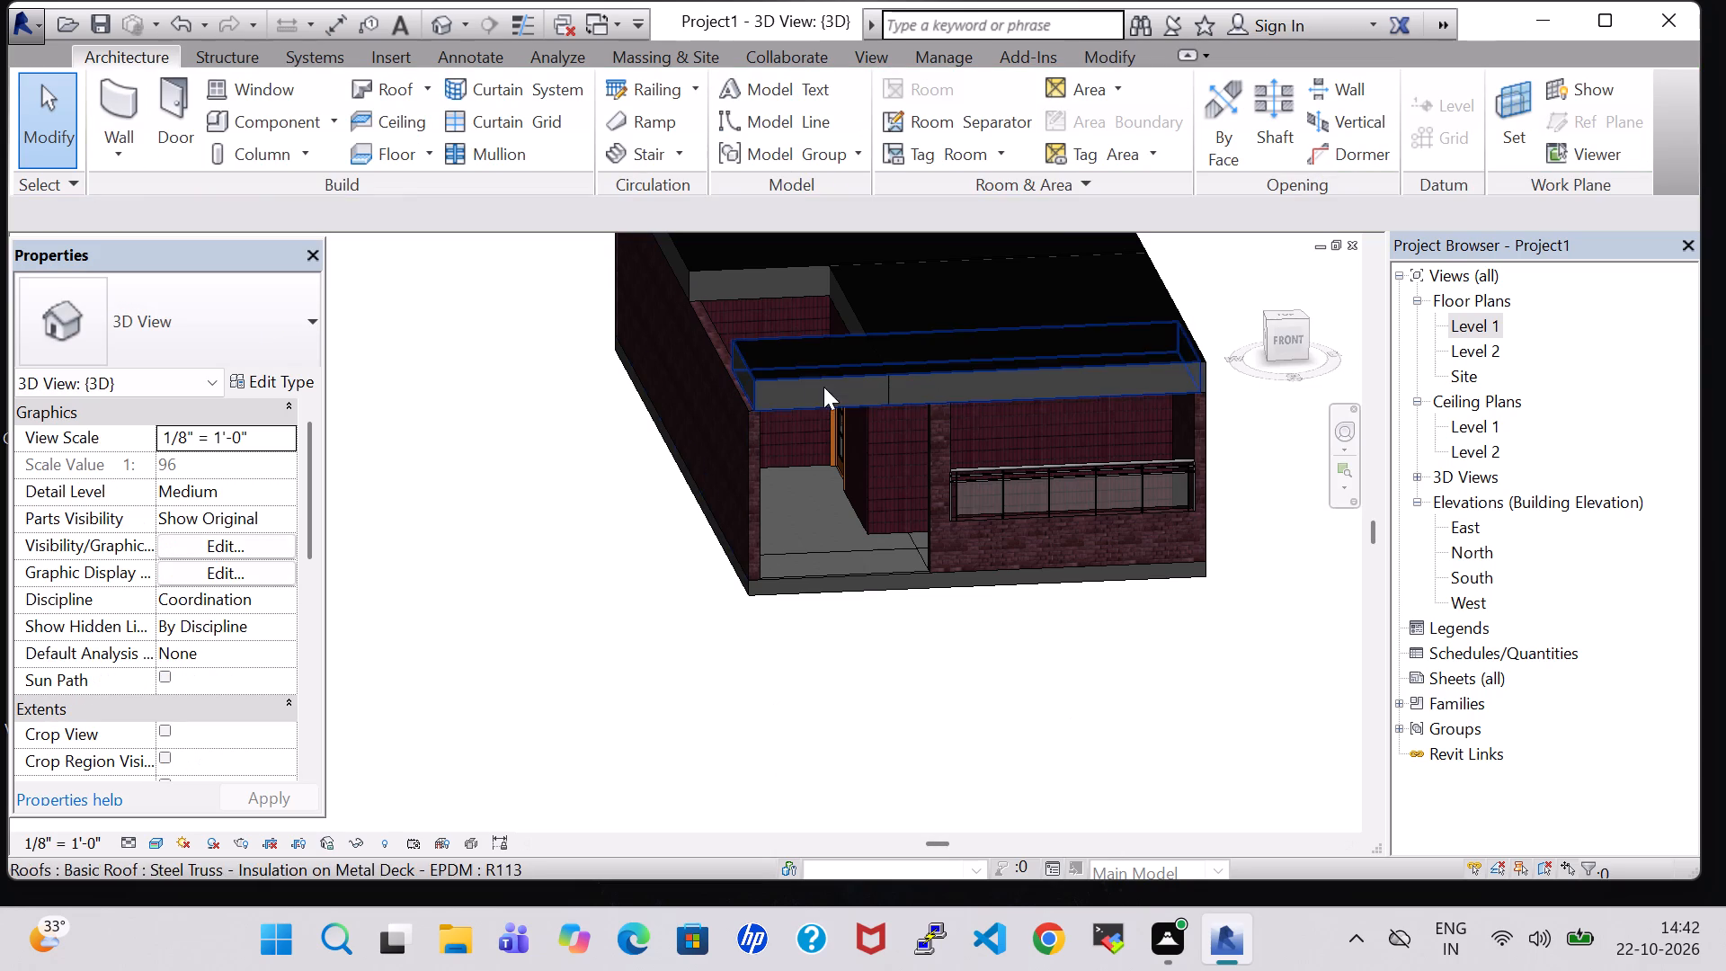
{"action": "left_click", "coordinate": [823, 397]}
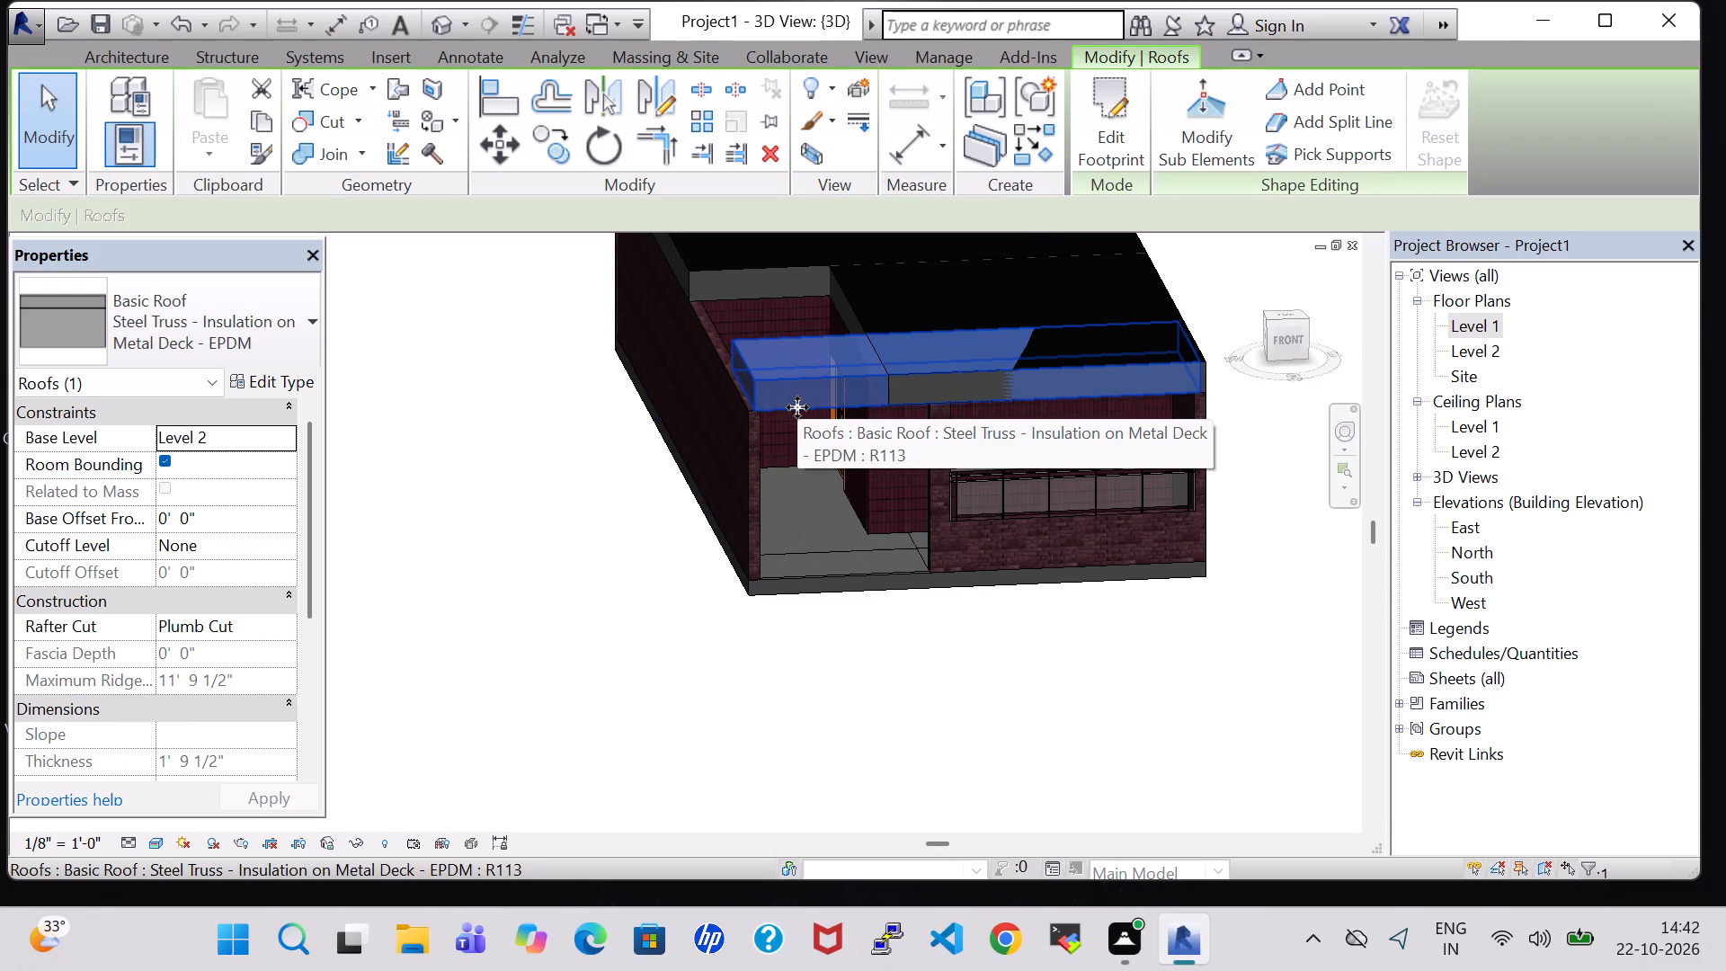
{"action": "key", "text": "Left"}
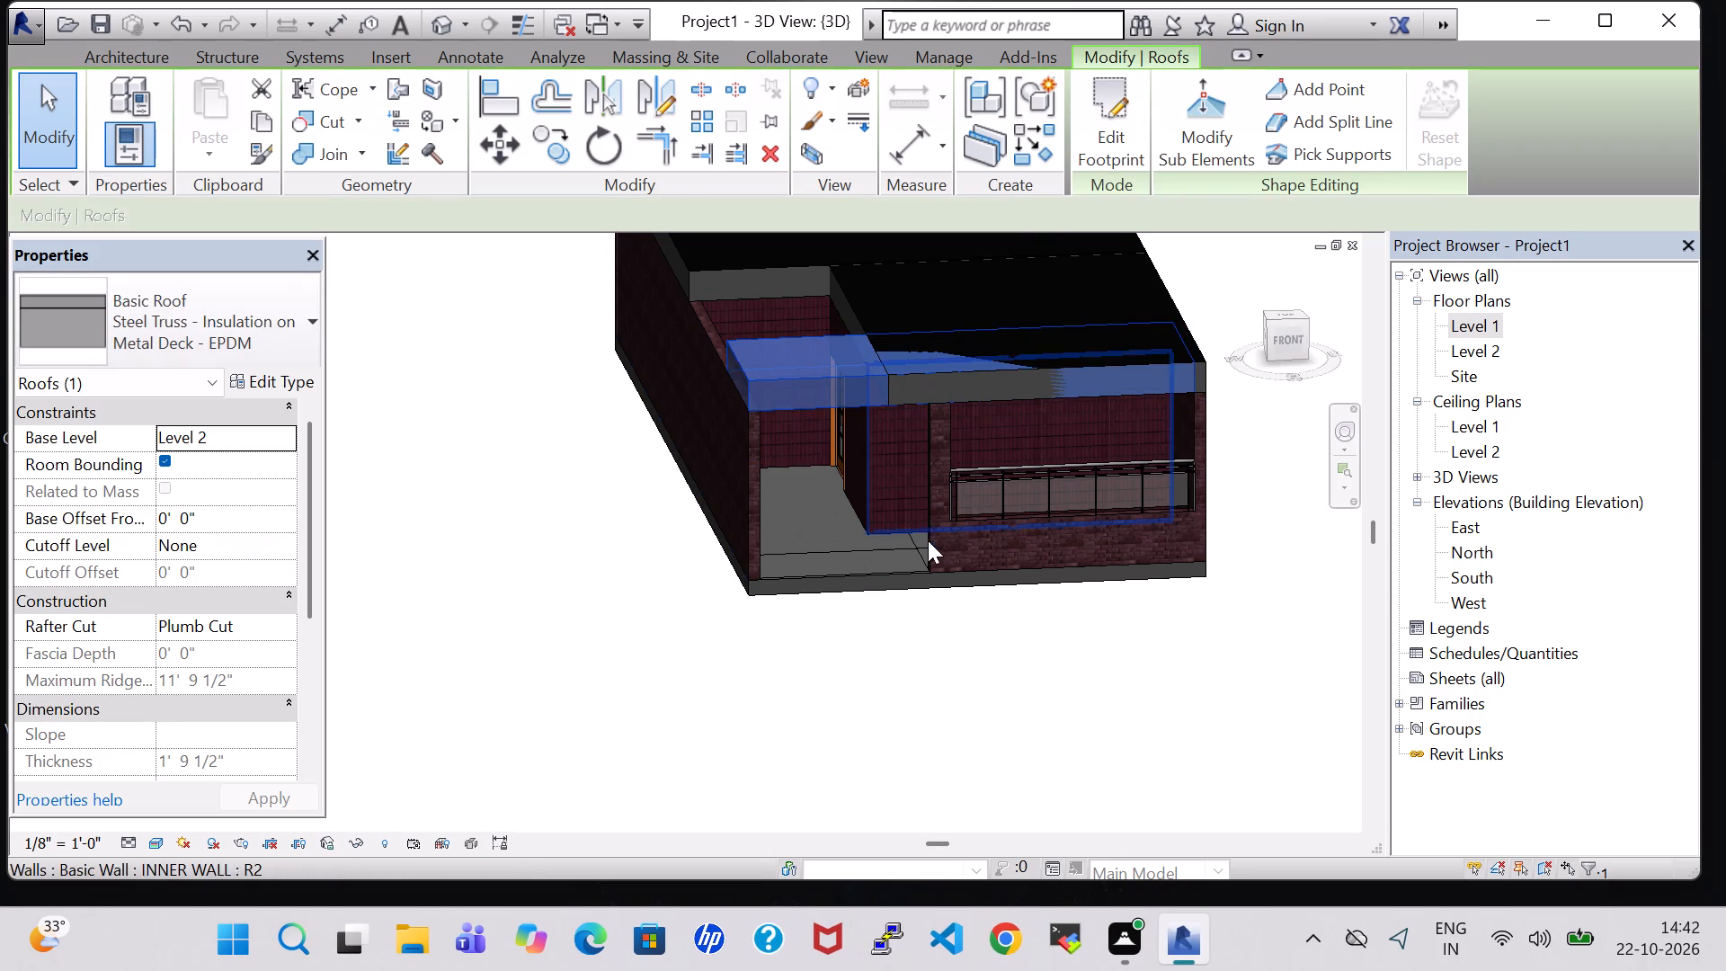
Deselect the main entry roof and examine the front and top of the building around the roof opening.
{"action": "left_click", "coordinate": [930, 697]}
{"action": "middle_click_drag", "start_coordinate": [899, 695], "coordinate": [875, 744], "text": "shift"}
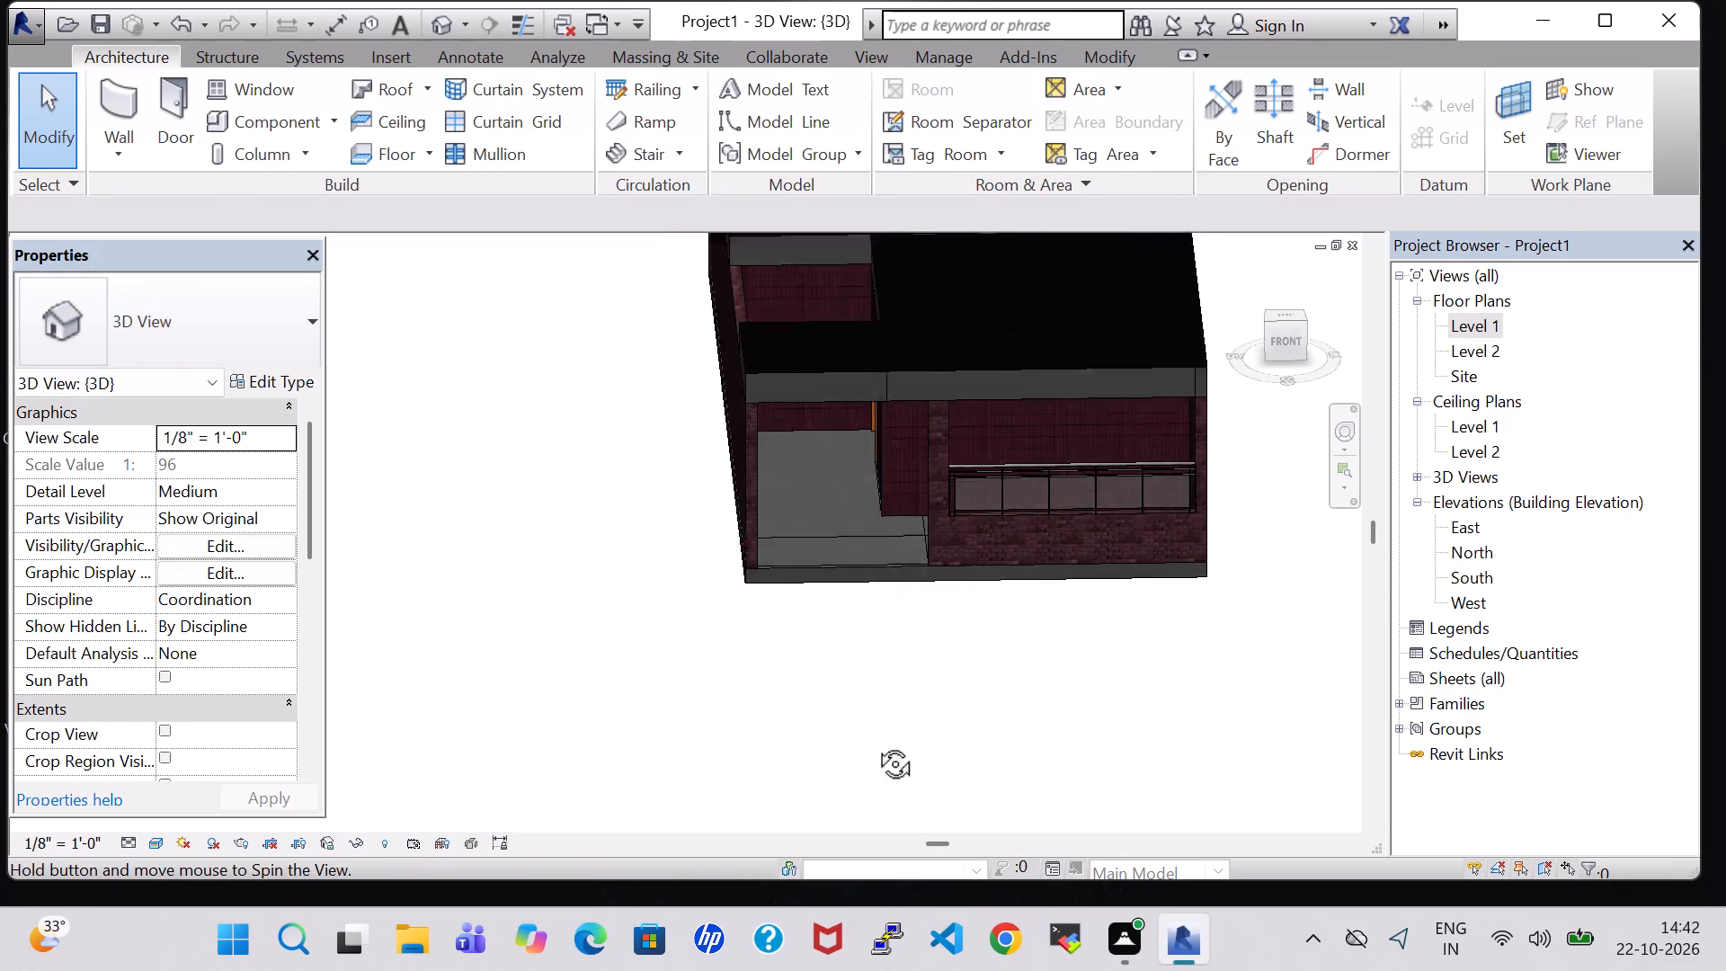
{"action": "middle_click_drag", "start_coordinate": [875, 744], "coordinate": [841, 871], "text": "shift"}
{"action": "middle_click_drag", "start_coordinate": [992, 625], "coordinate": [1070, 495], "text": "shift"}
{"action": "middle_click_drag", "start_coordinate": [1081, 628], "coordinate": [732, 726]}
{"action": "middle_click_drag", "start_coordinate": [768, 726], "coordinate": [720, 697]}
{"action": "middle_click_drag", "start_coordinate": [716, 690], "coordinate": [715, 646], "text": "shift"}
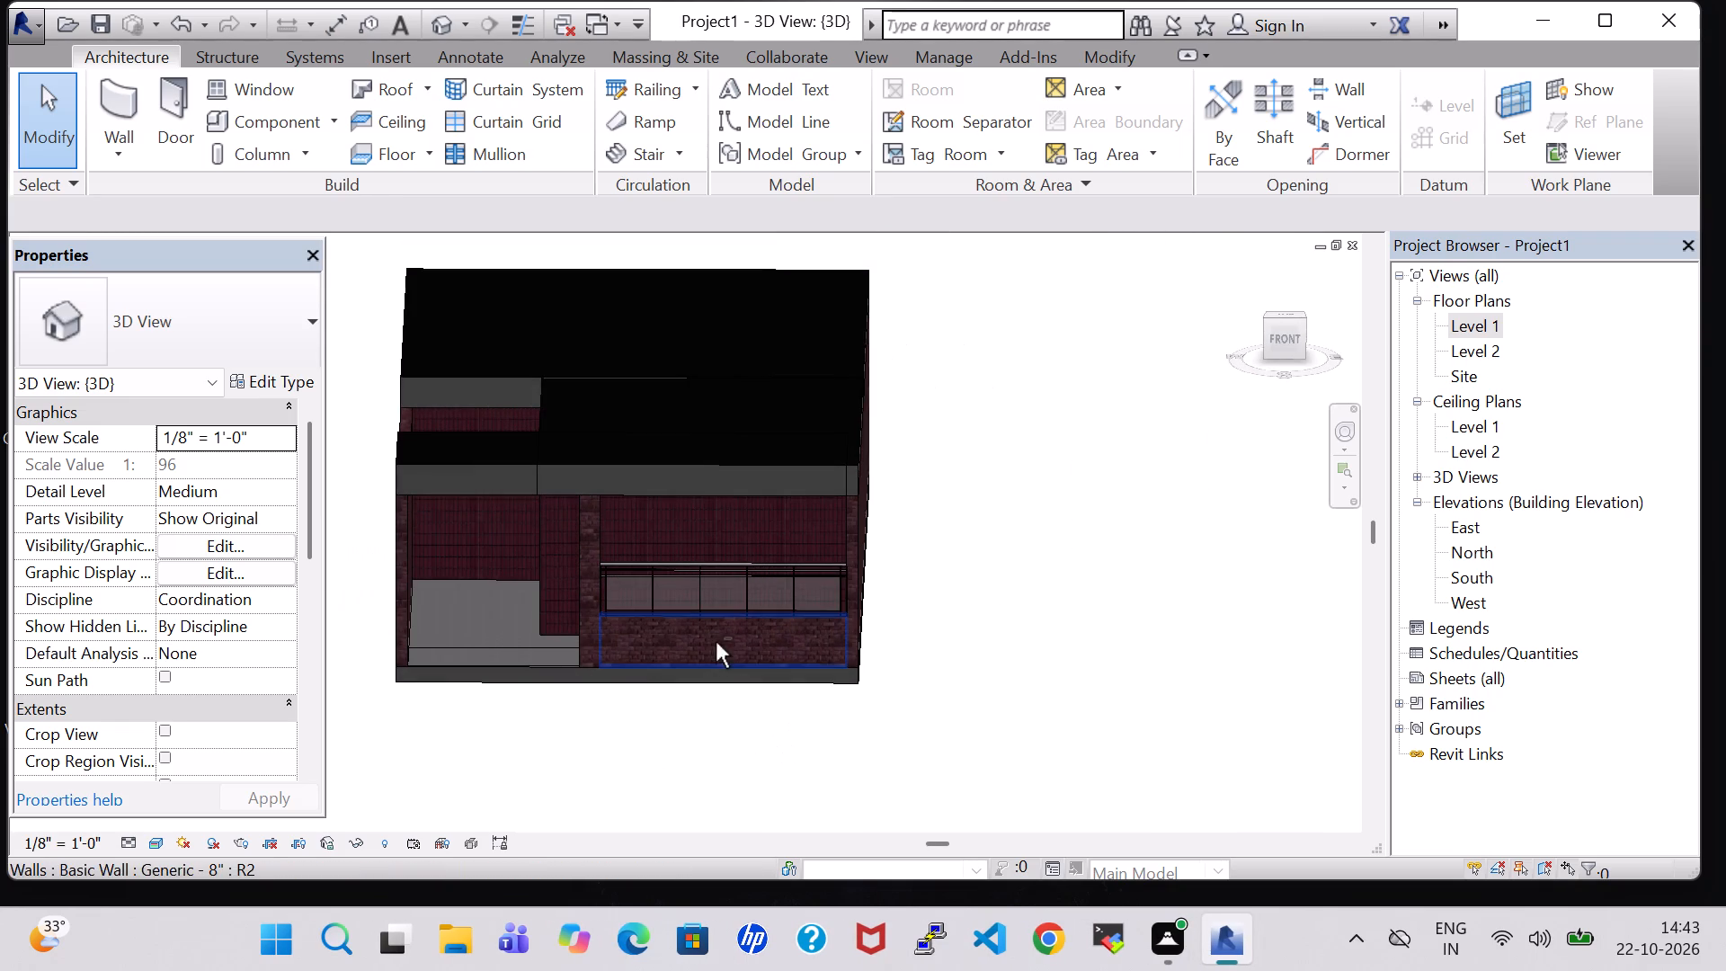
On the Level 1 plan, start a footprint roof based on Level 2 and draw a 17'-9" boundary line along the stair case's outer wall face.
{"action": "double_click", "coordinate": [1472, 320]}
{"action": "left_click", "coordinate": [371, 84]}
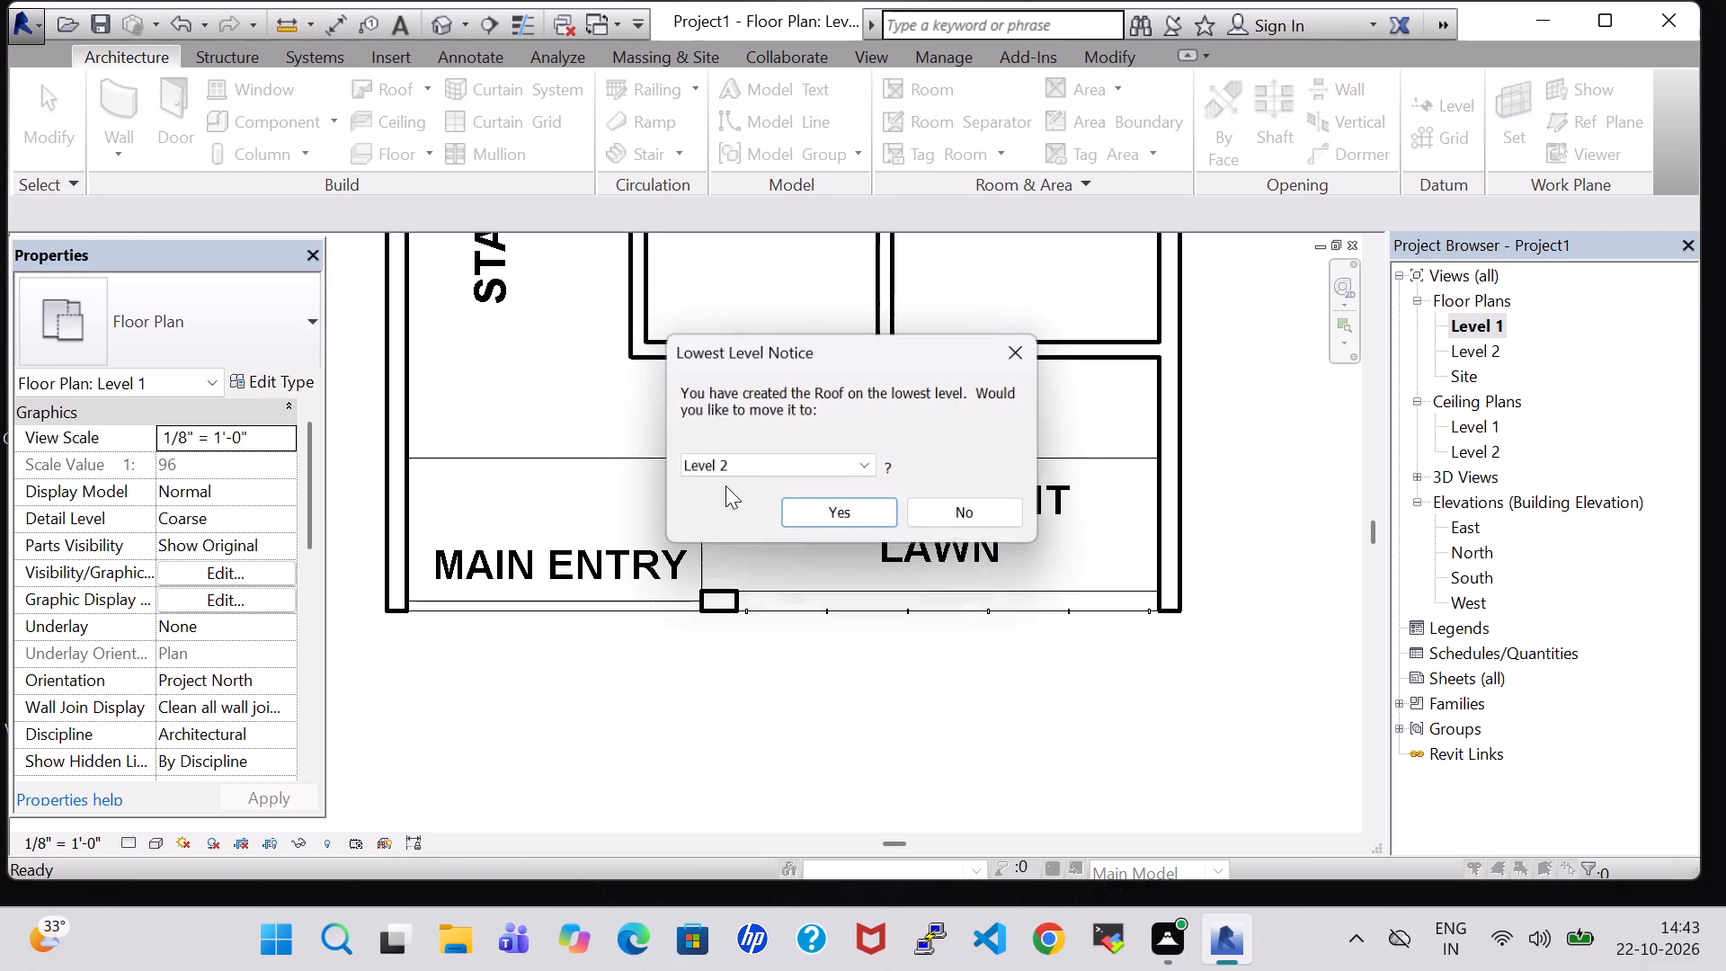
{"action": "left_click", "coordinate": [813, 519]}
{"action": "scroll", "coordinate": [470, 353], "scroll_direction": "down", "scroll_amount": 4}
{"action": "middle_click_drag", "start_coordinate": [470, 353], "coordinate": [503, 399]}
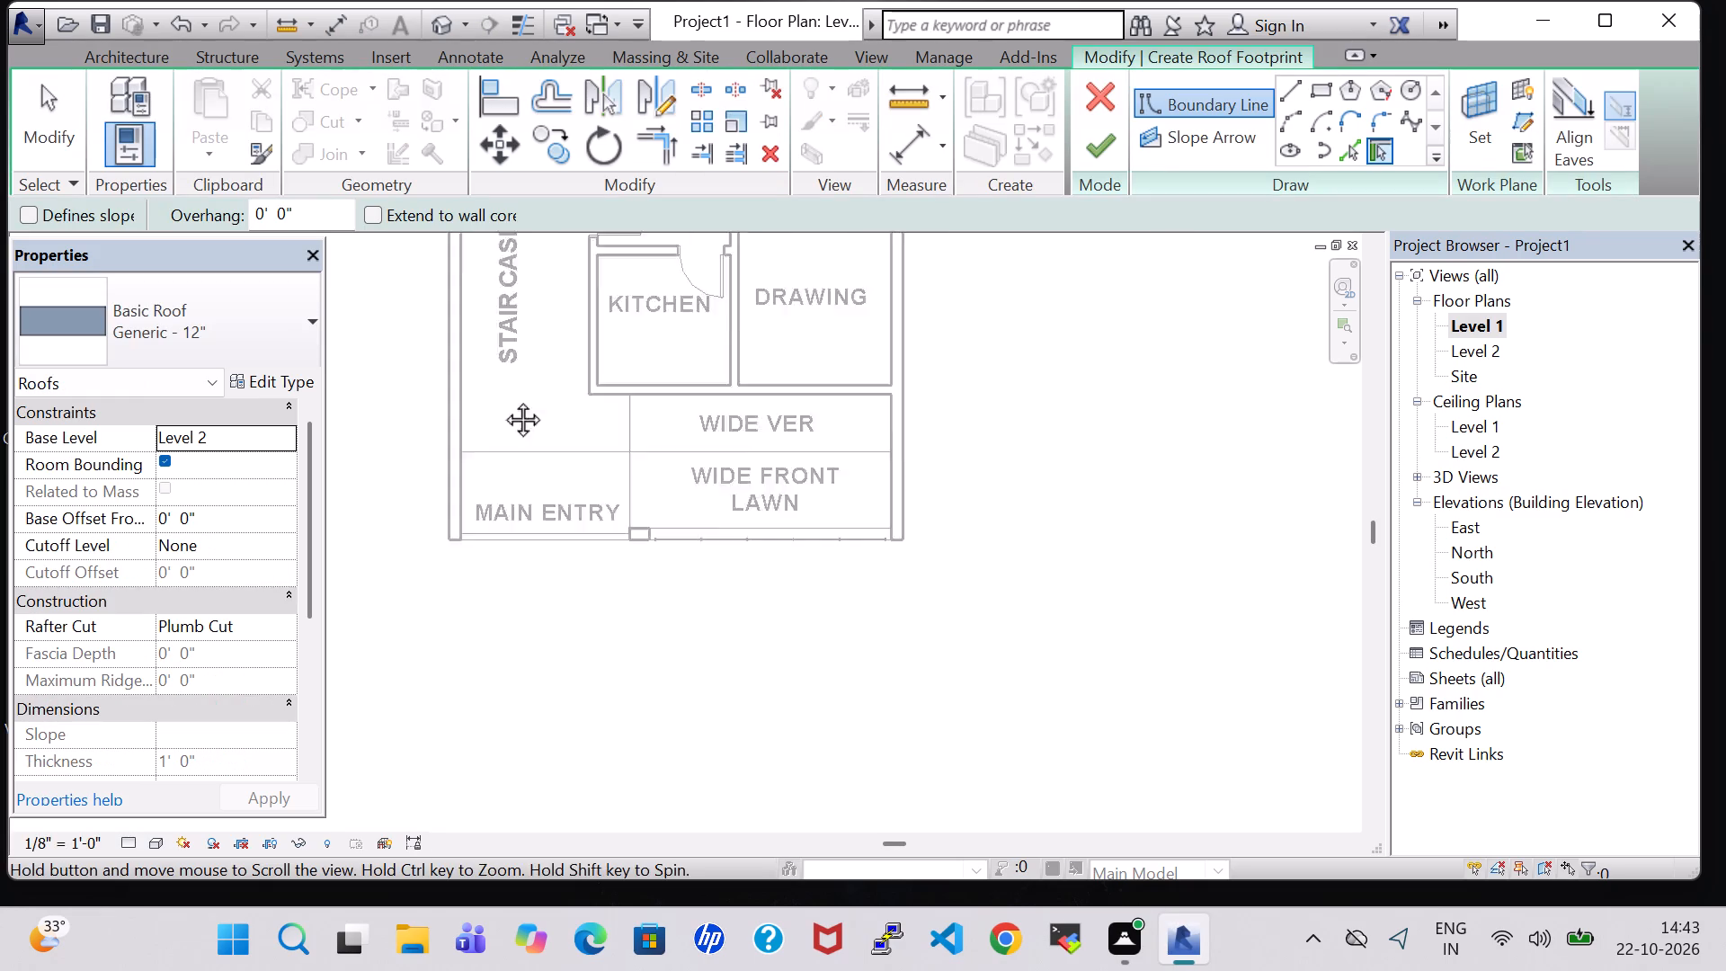
{"action": "middle_click_drag", "start_coordinate": [503, 399], "coordinate": [597, 568]}
{"action": "left_click", "coordinate": [1286, 81]}
{"action": "scroll", "coordinate": [499, 317], "scroll_direction": "up", "scroll_amount": 1}
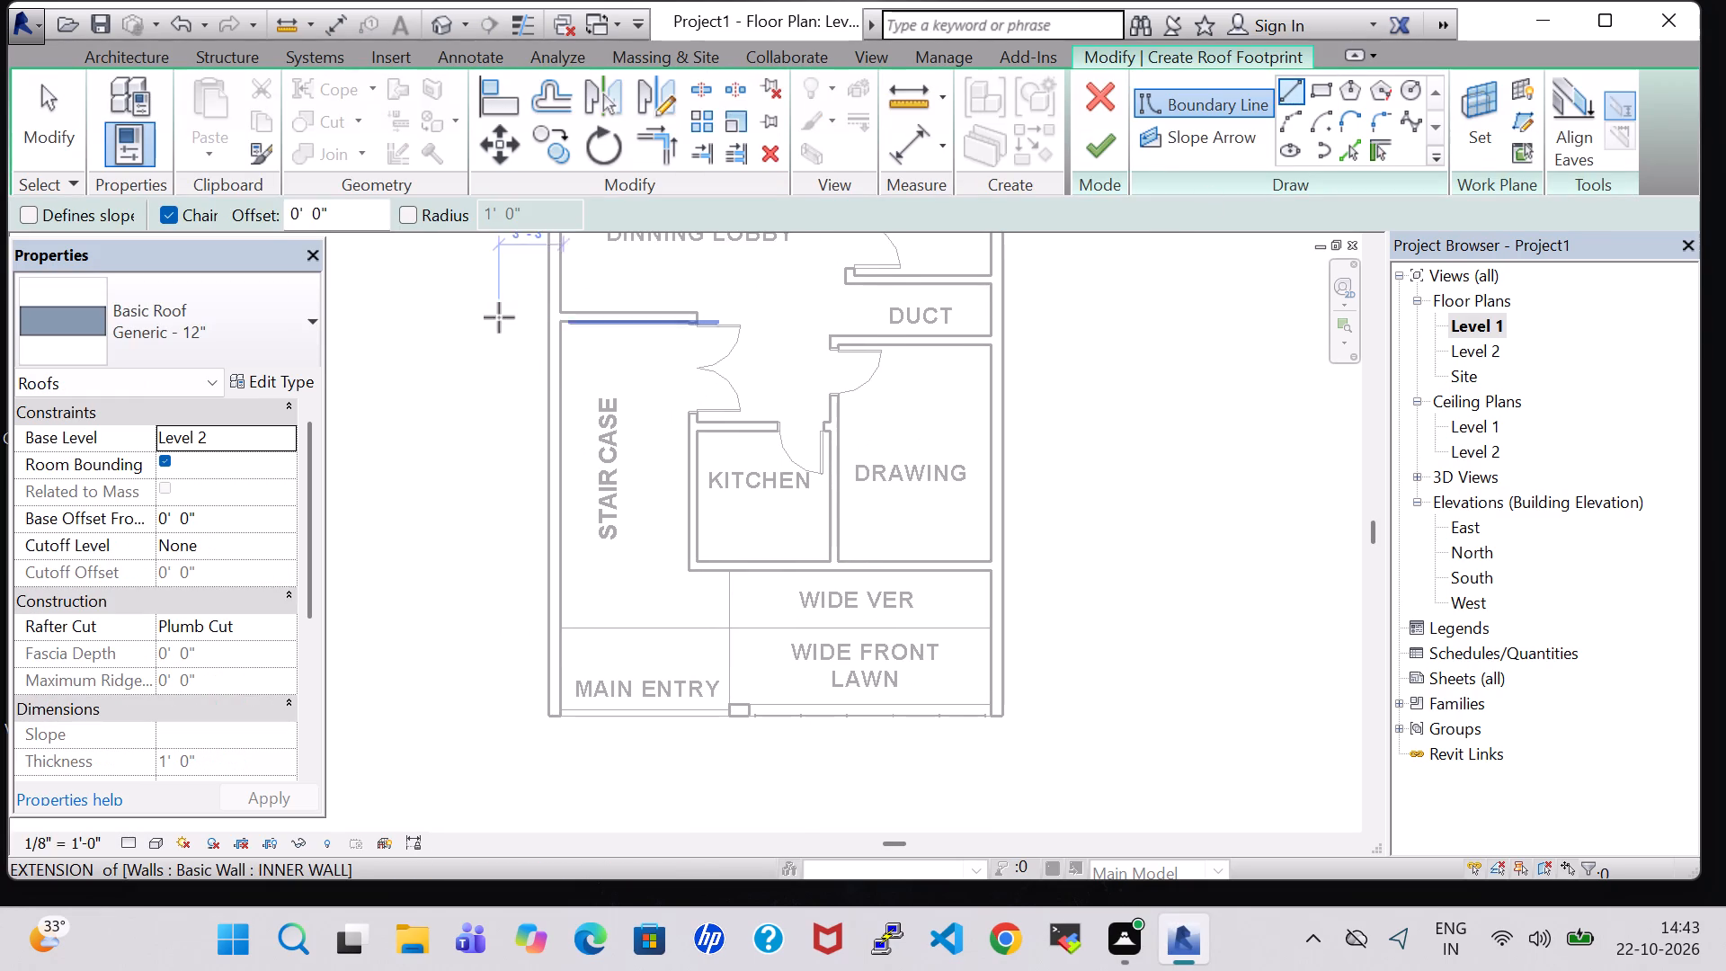
{"action": "scroll", "coordinate": [499, 317], "scroll_direction": "up", "scroll_amount": 1}
{"action": "left_click", "coordinate": [561, 325]}
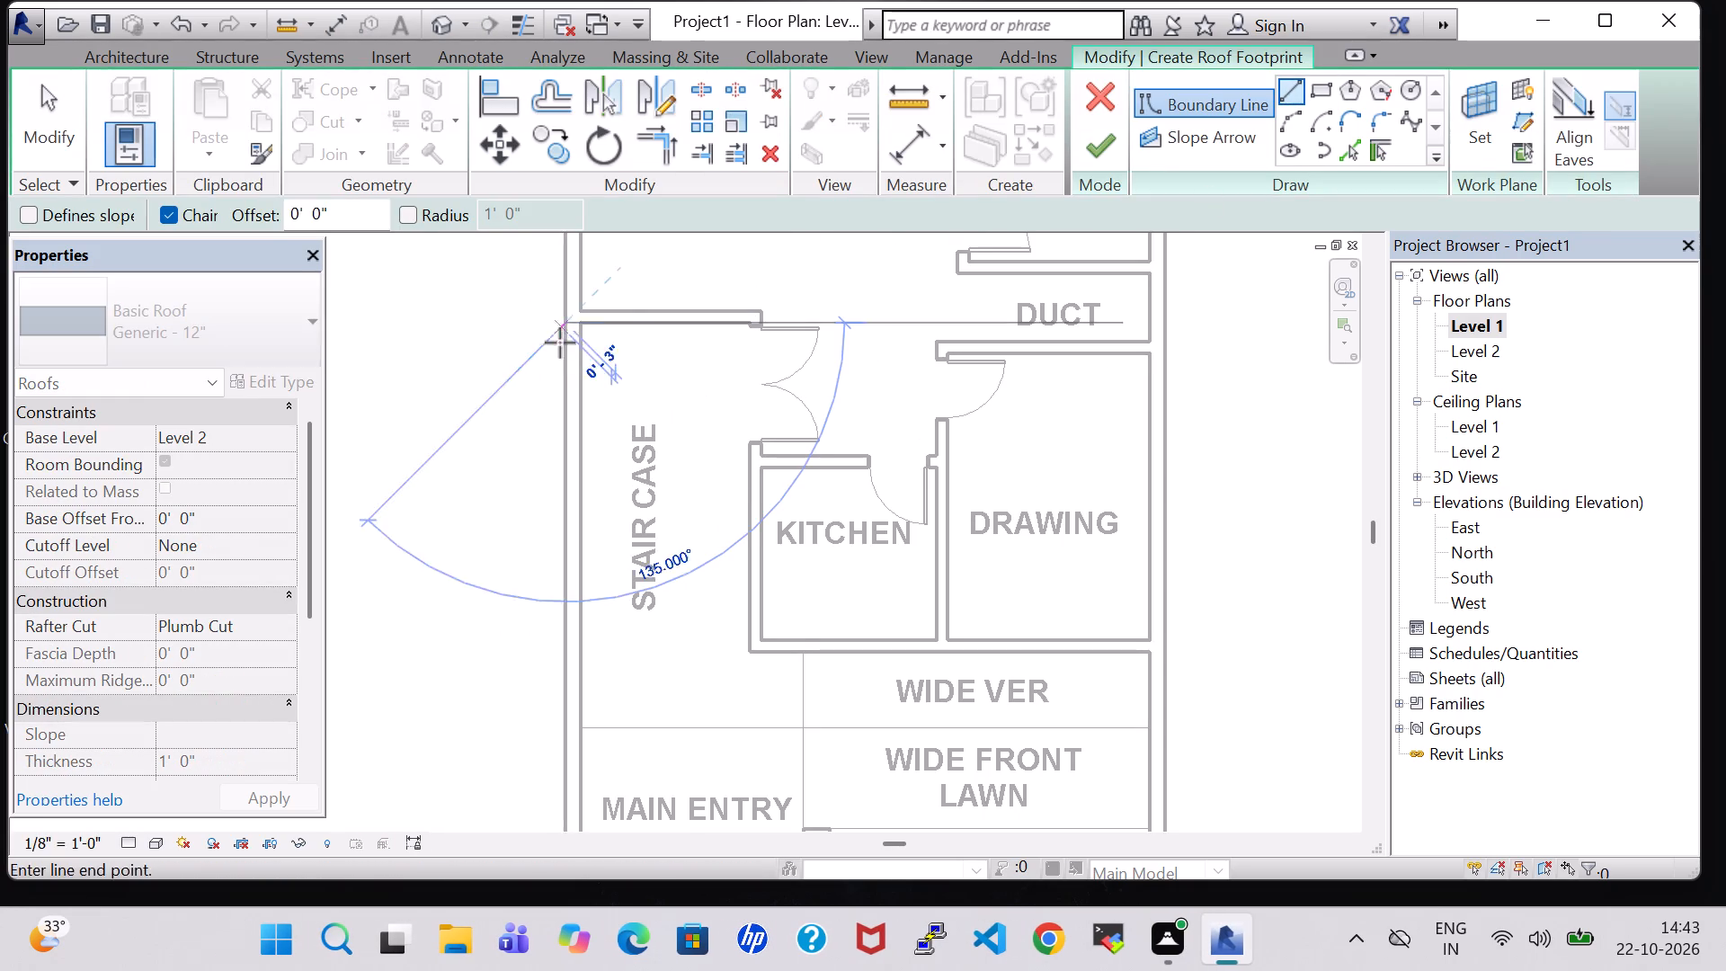
{"action": "left_click", "coordinate": [565, 728]}
Close the roof boundary as an 8" wide strip along the inner face of the stair case's side wall and finish the roof.
{"action": "left_click", "coordinate": [583, 728]}
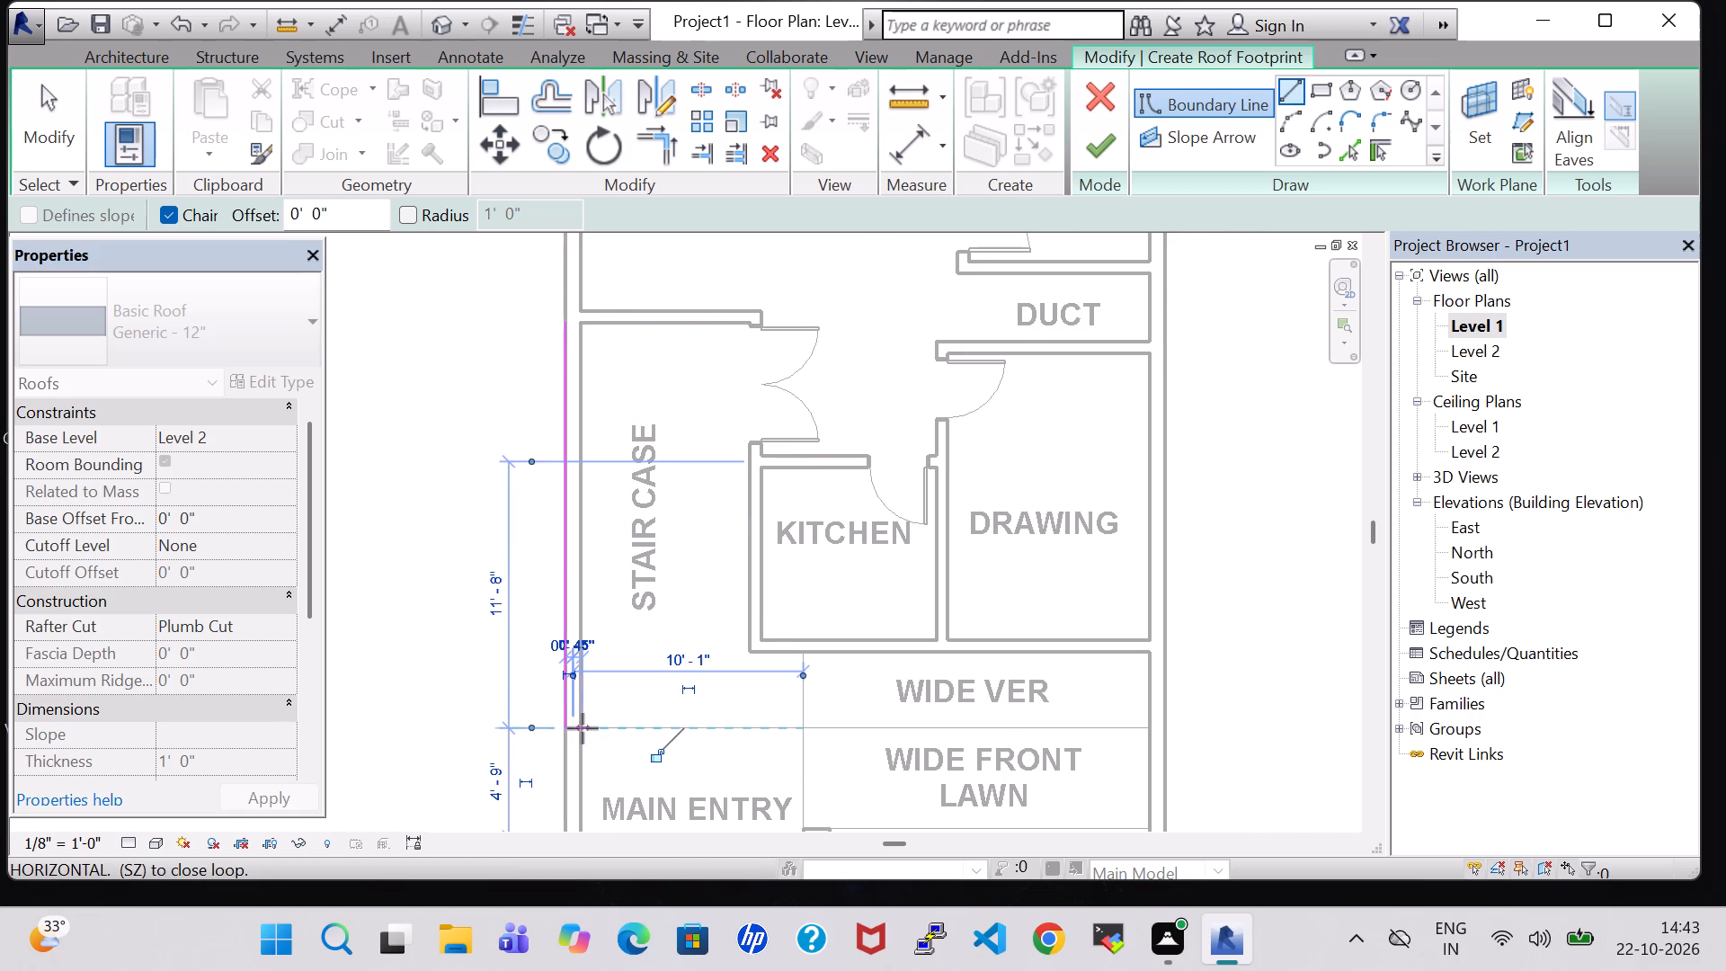
{"action": "scroll", "coordinate": [583, 728], "scroll_direction": "up", "scroll_amount": 9}
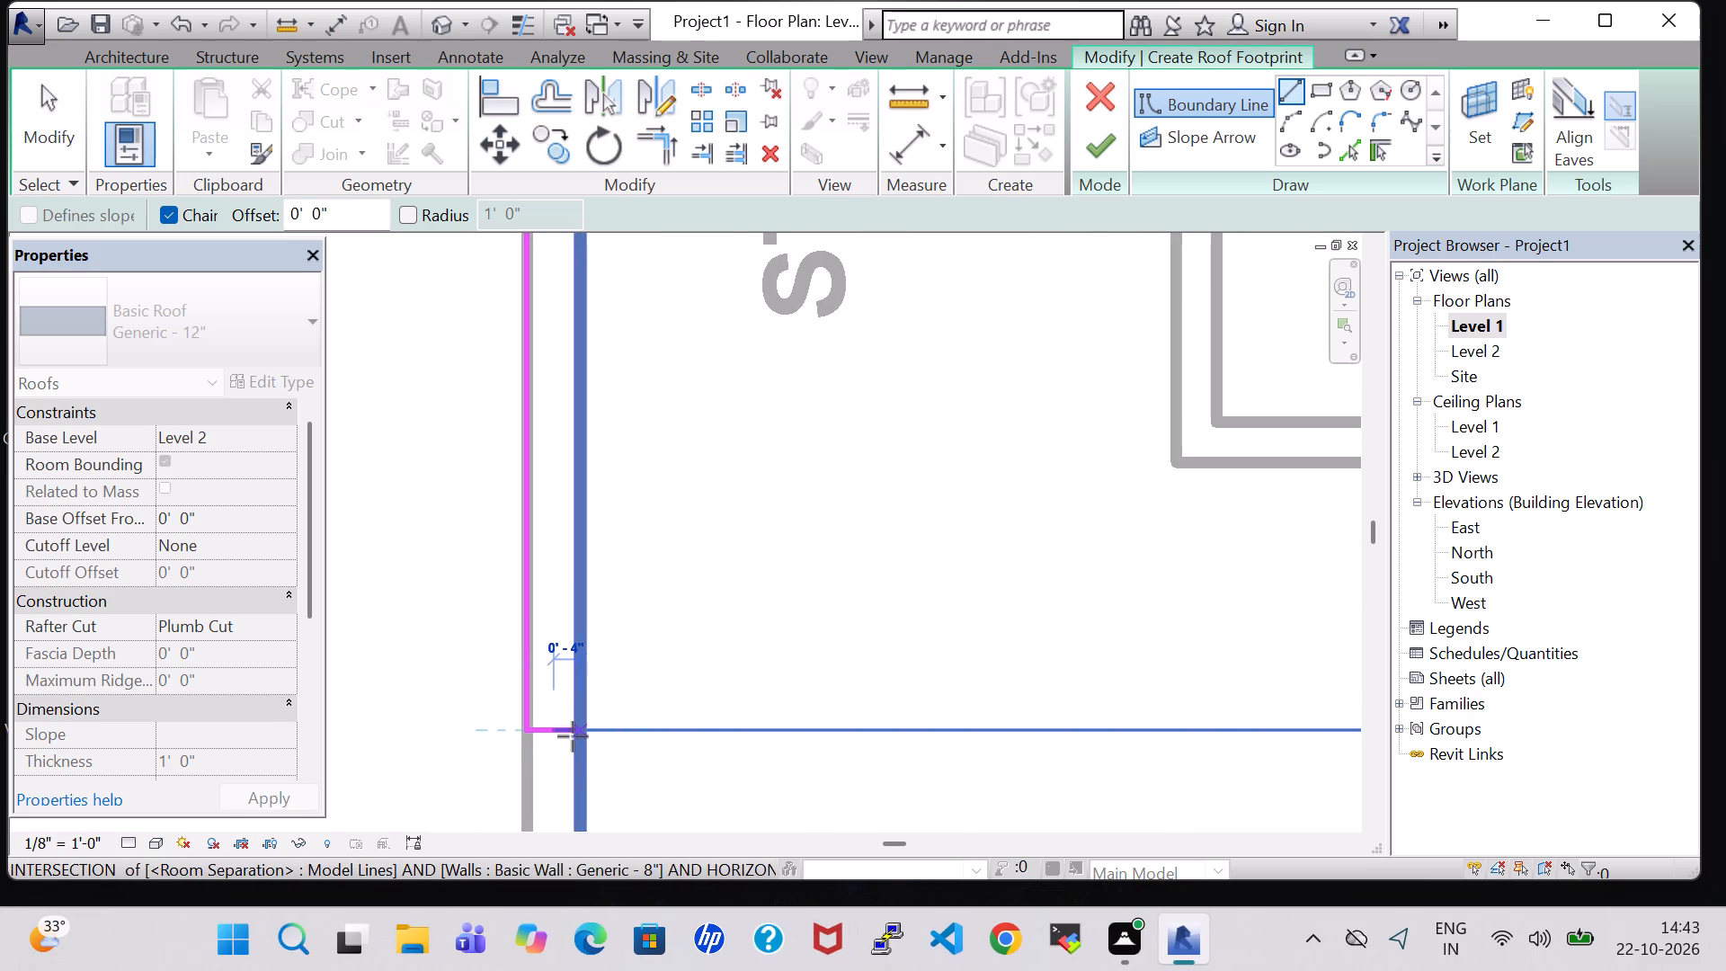
{"action": "left_click", "coordinate": [573, 735]}
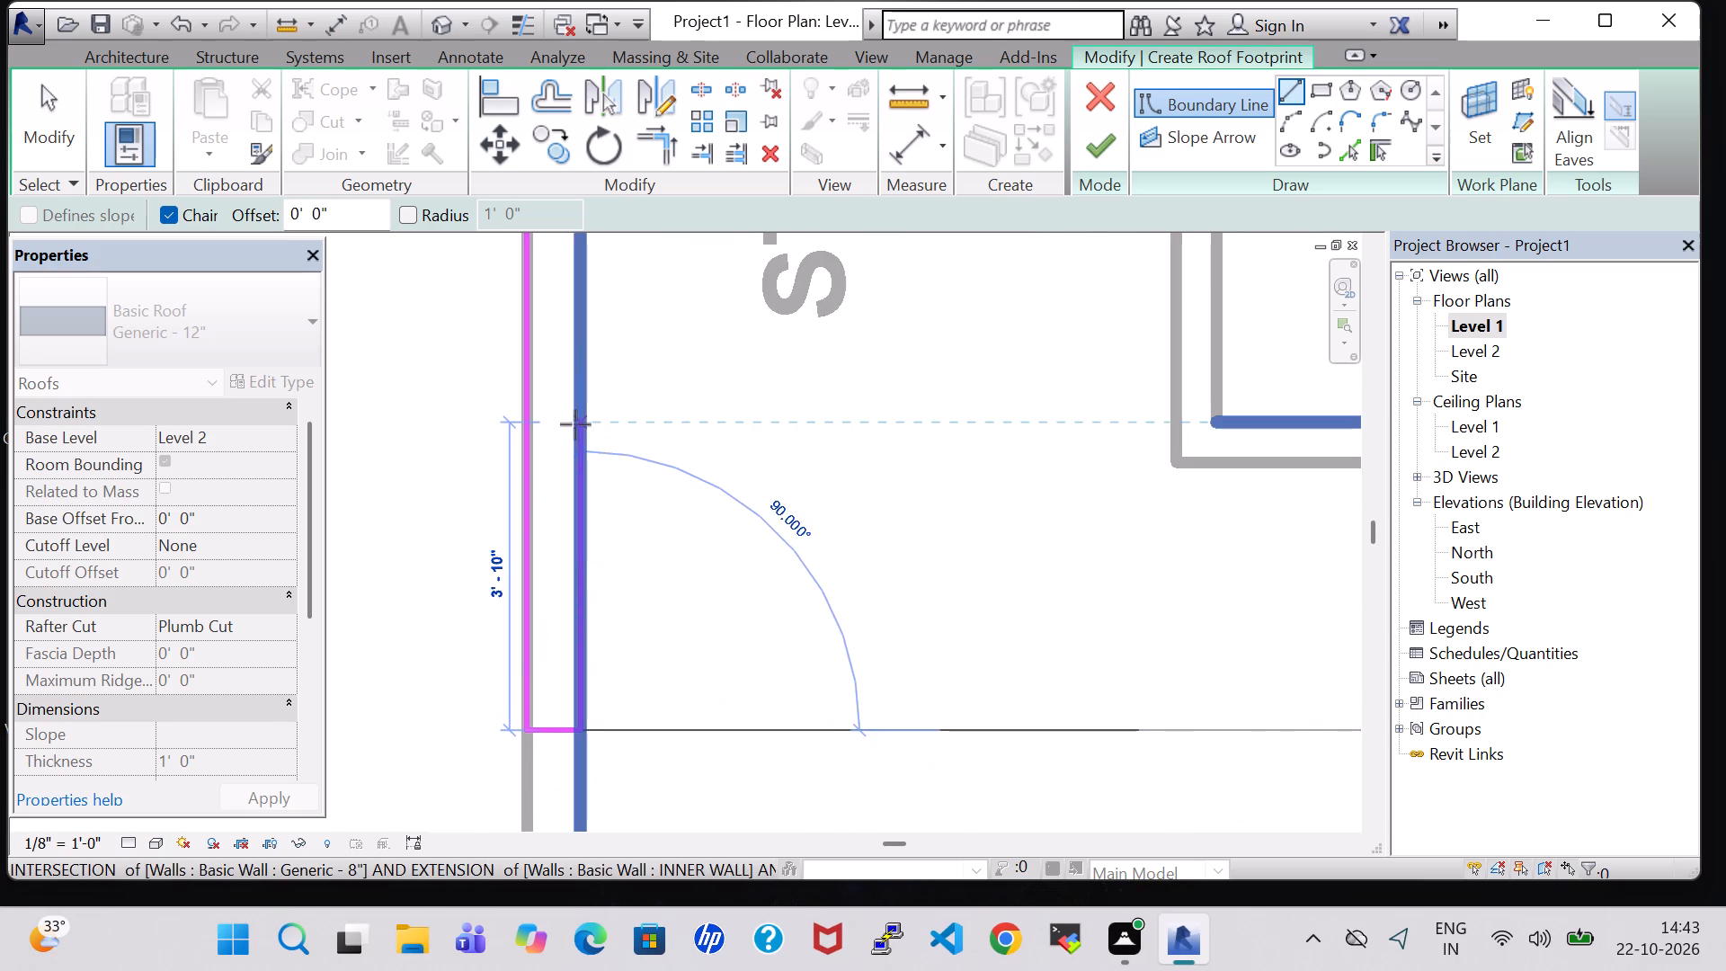
{"action": "middle_click_drag", "start_coordinate": [575, 424], "coordinate": [584, 845]}
{"action": "scroll", "coordinate": [584, 845], "scroll_direction": "down", "scroll_amount": 2}
{"action": "scroll", "coordinate": [586, 364], "scroll_direction": "down", "scroll_amount": 1}
{"action": "middle_click_drag", "start_coordinate": [582, 377], "coordinate": [556, 842]}
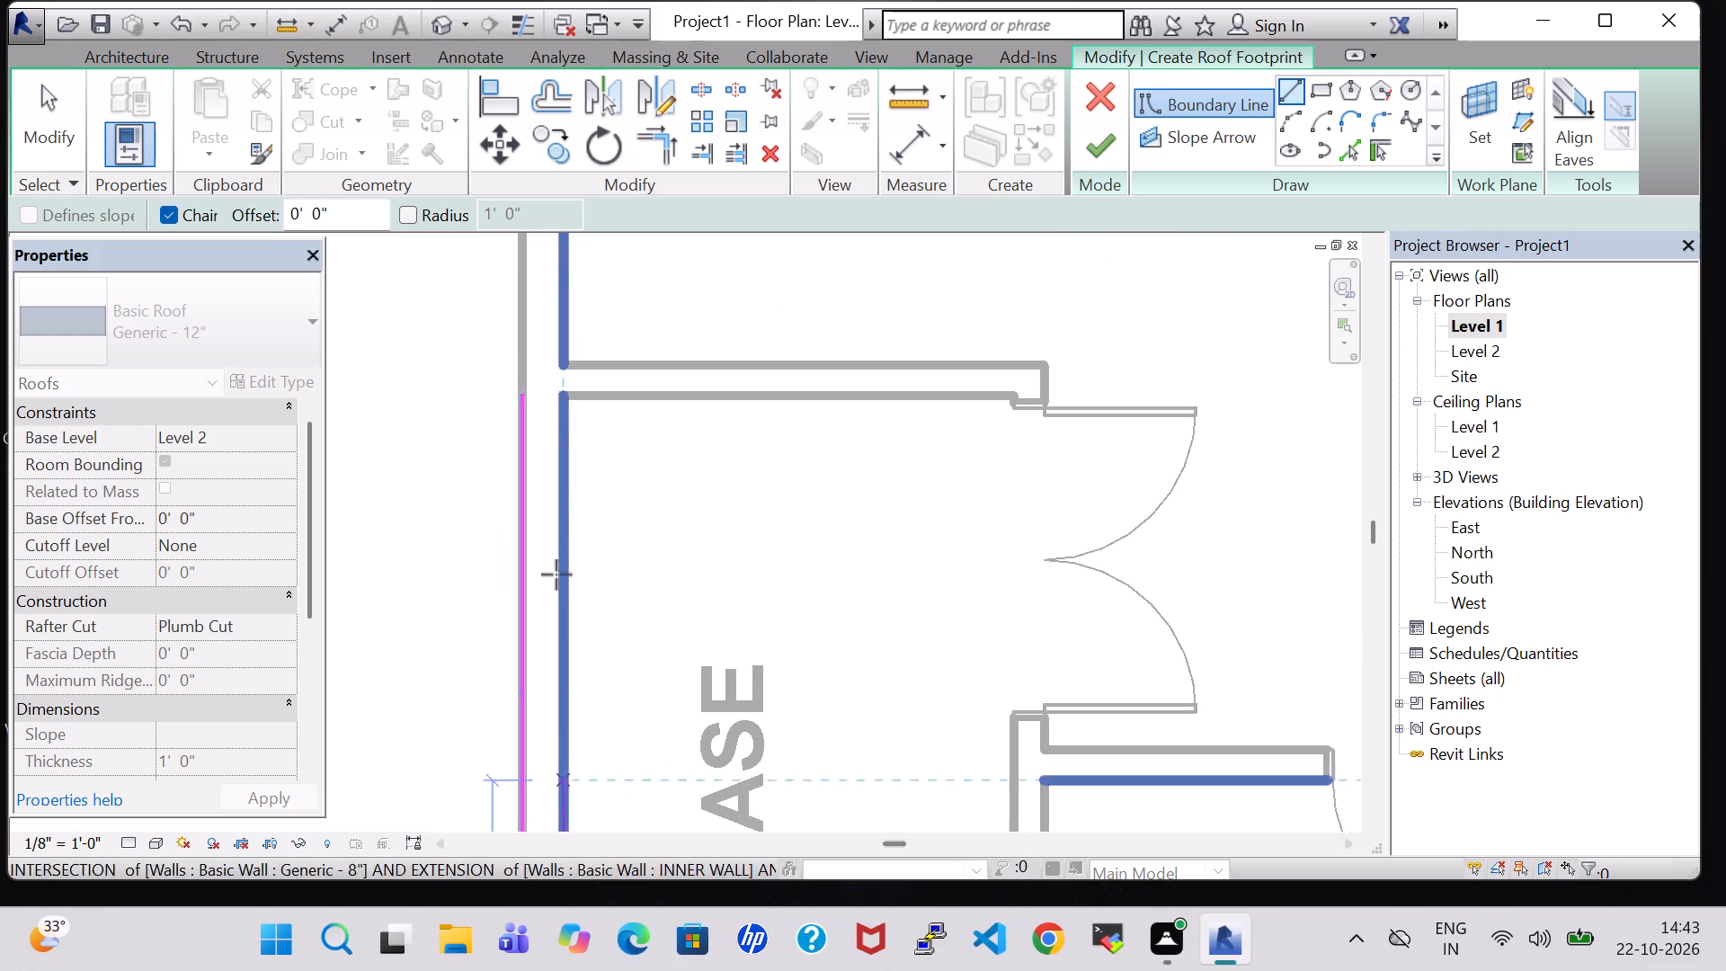
{"action": "scroll", "coordinate": [556, 655], "scroll_direction": "down", "scroll_amount": 1}
{"action": "left_click", "coordinate": [557, 434]}
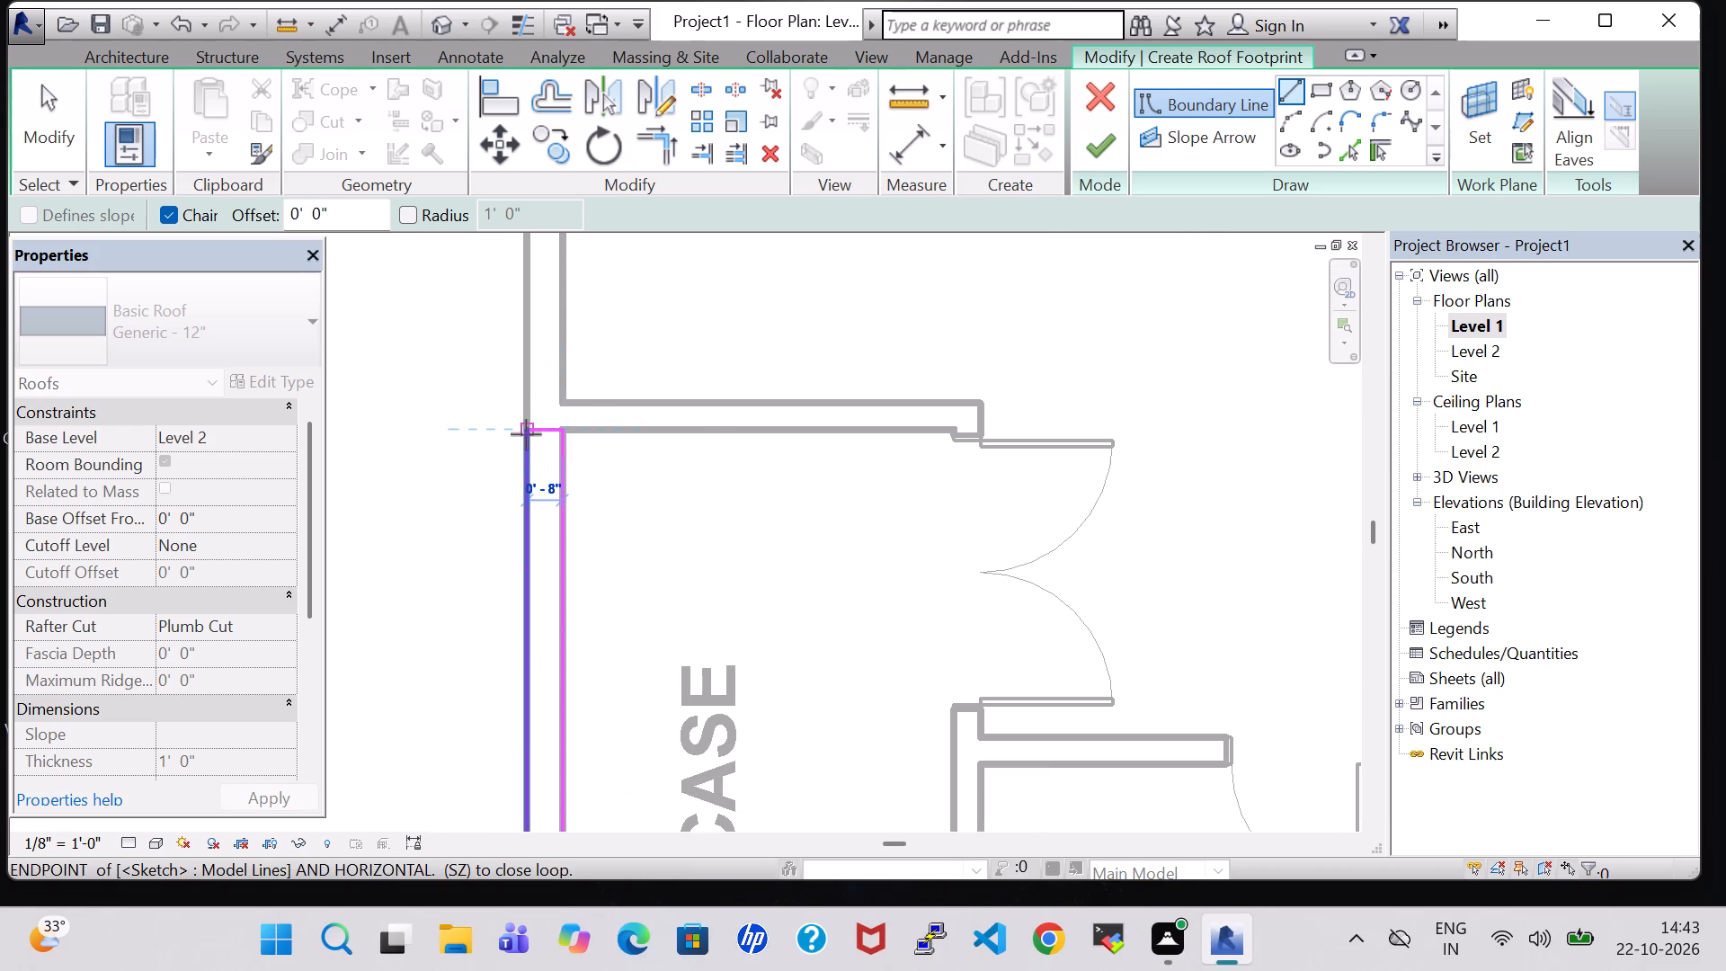
{"action": "left_click", "coordinate": [526, 434]}
{"action": "key", "text": "Escape"}
{"action": "key", "text": "Escape"}
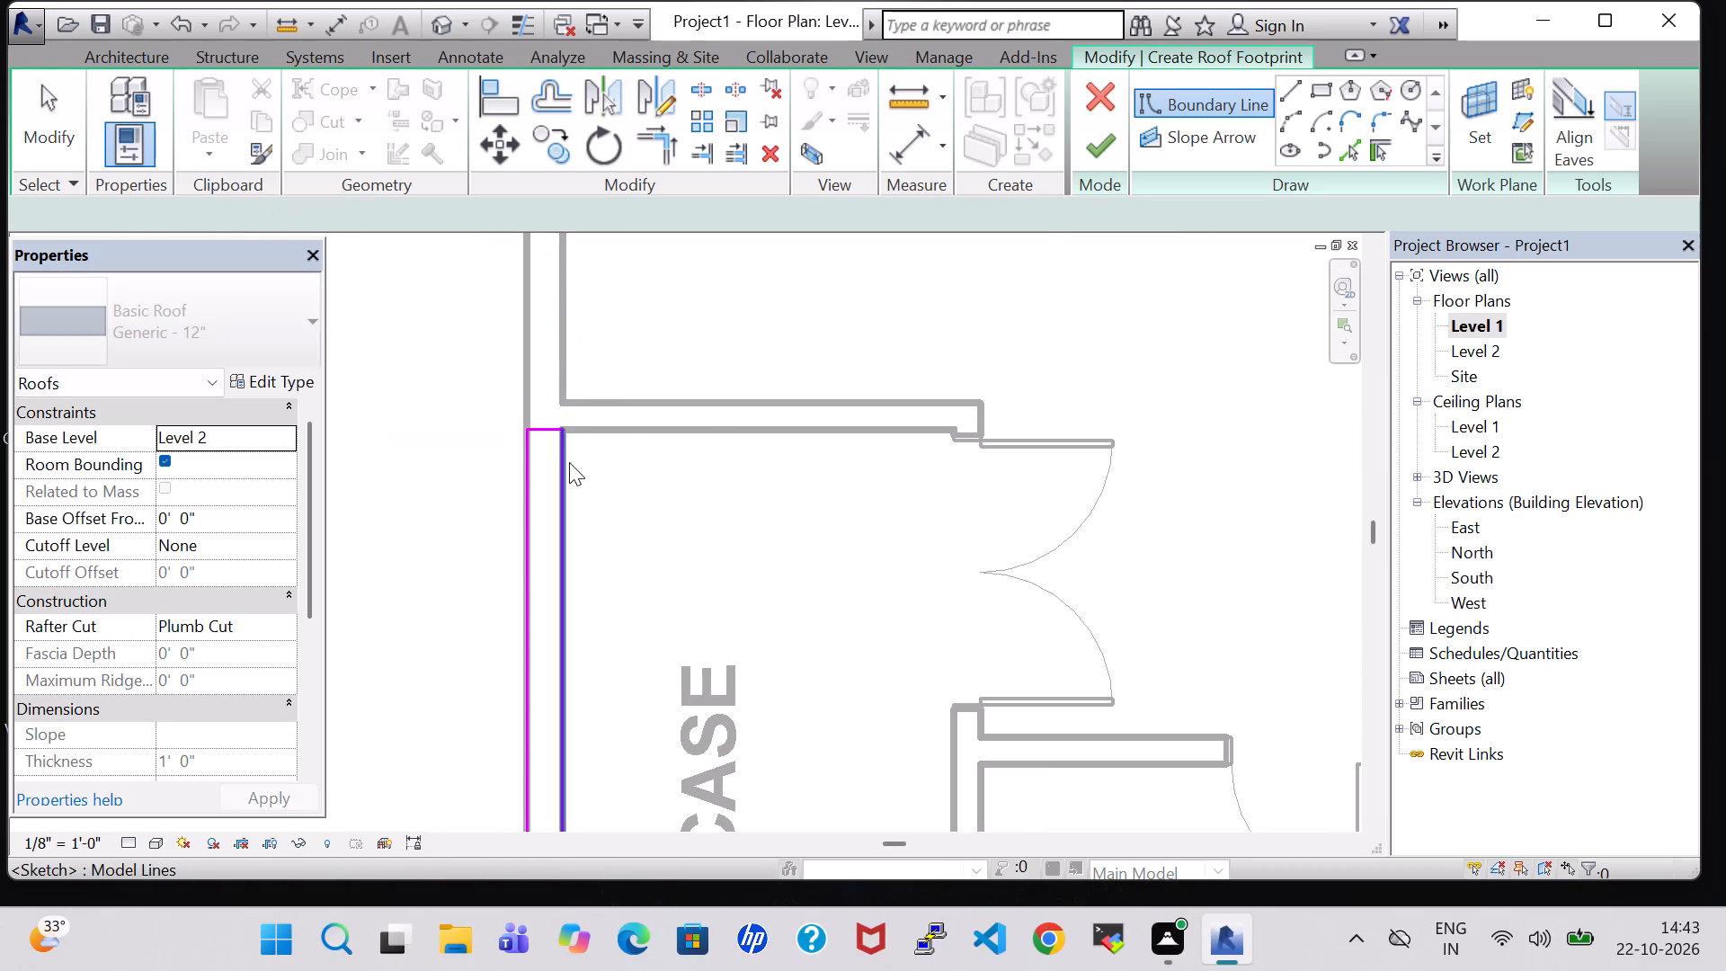
{"action": "left_click", "coordinate": [523, 423]}
{"action": "left_click", "coordinate": [1088, 138]}
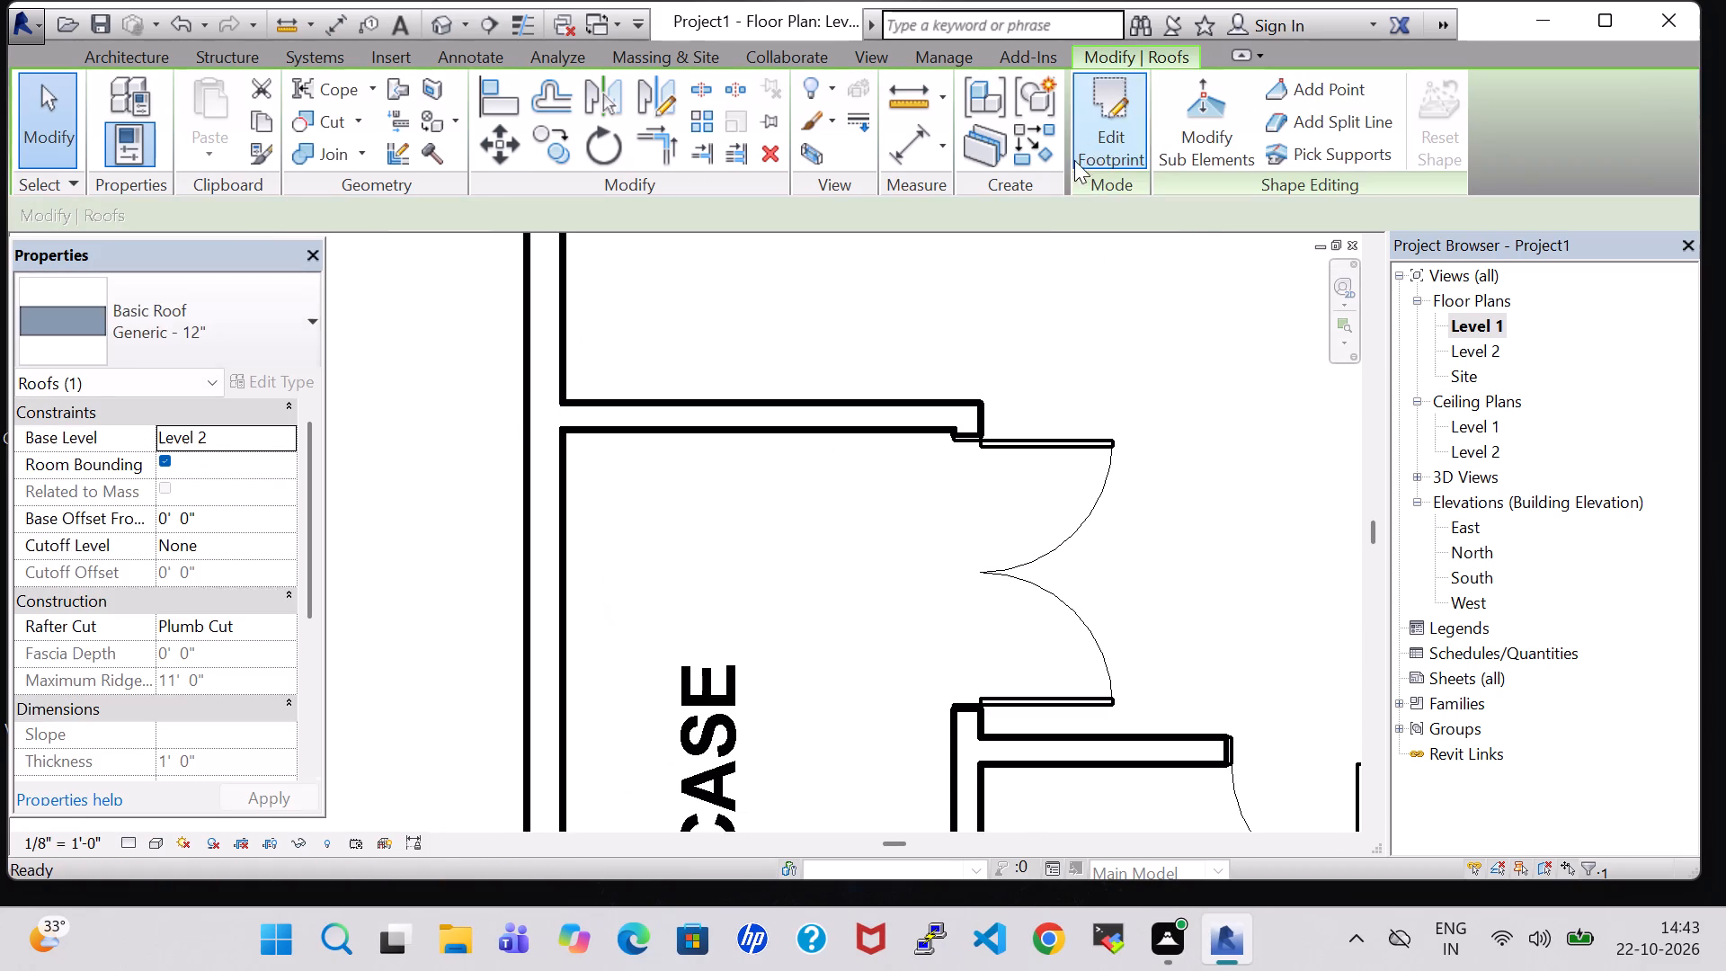
In the 3D view, change the stair case side wall roof's type to Steel Truss - Insulation on Metal Deck - EPDM.
{"action": "left_click", "coordinate": [437, 24]}
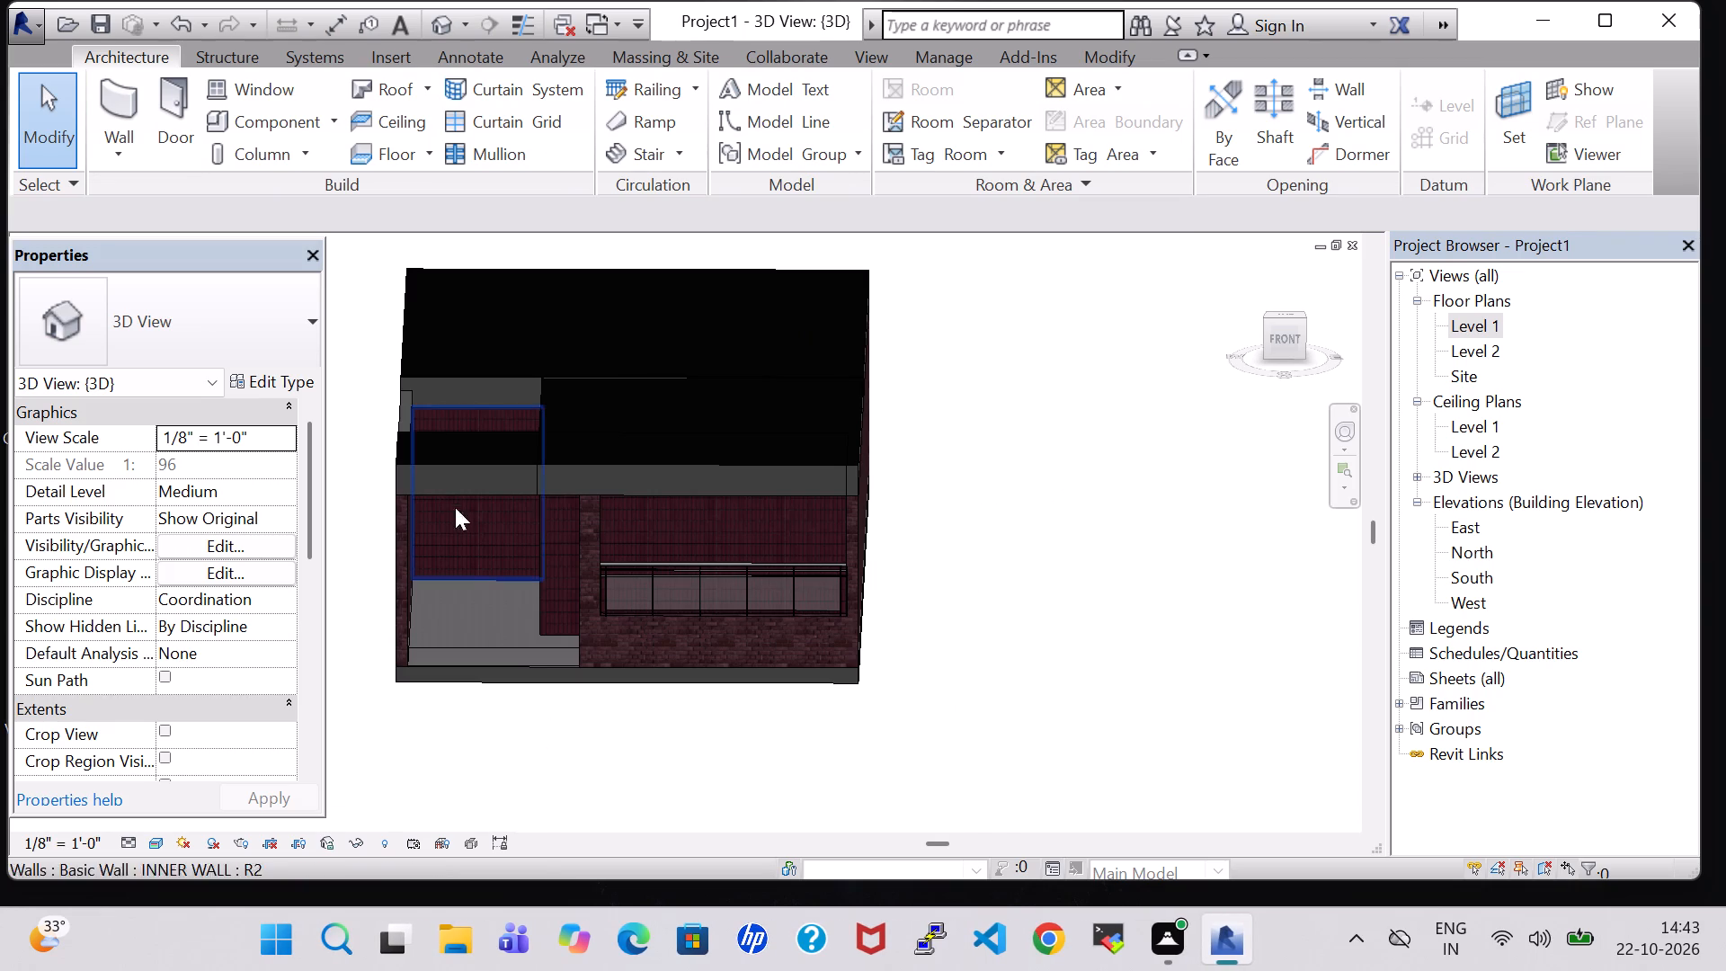
{"action": "left_click", "coordinate": [399, 409]}
{"action": "left_click", "coordinate": [165, 322]}
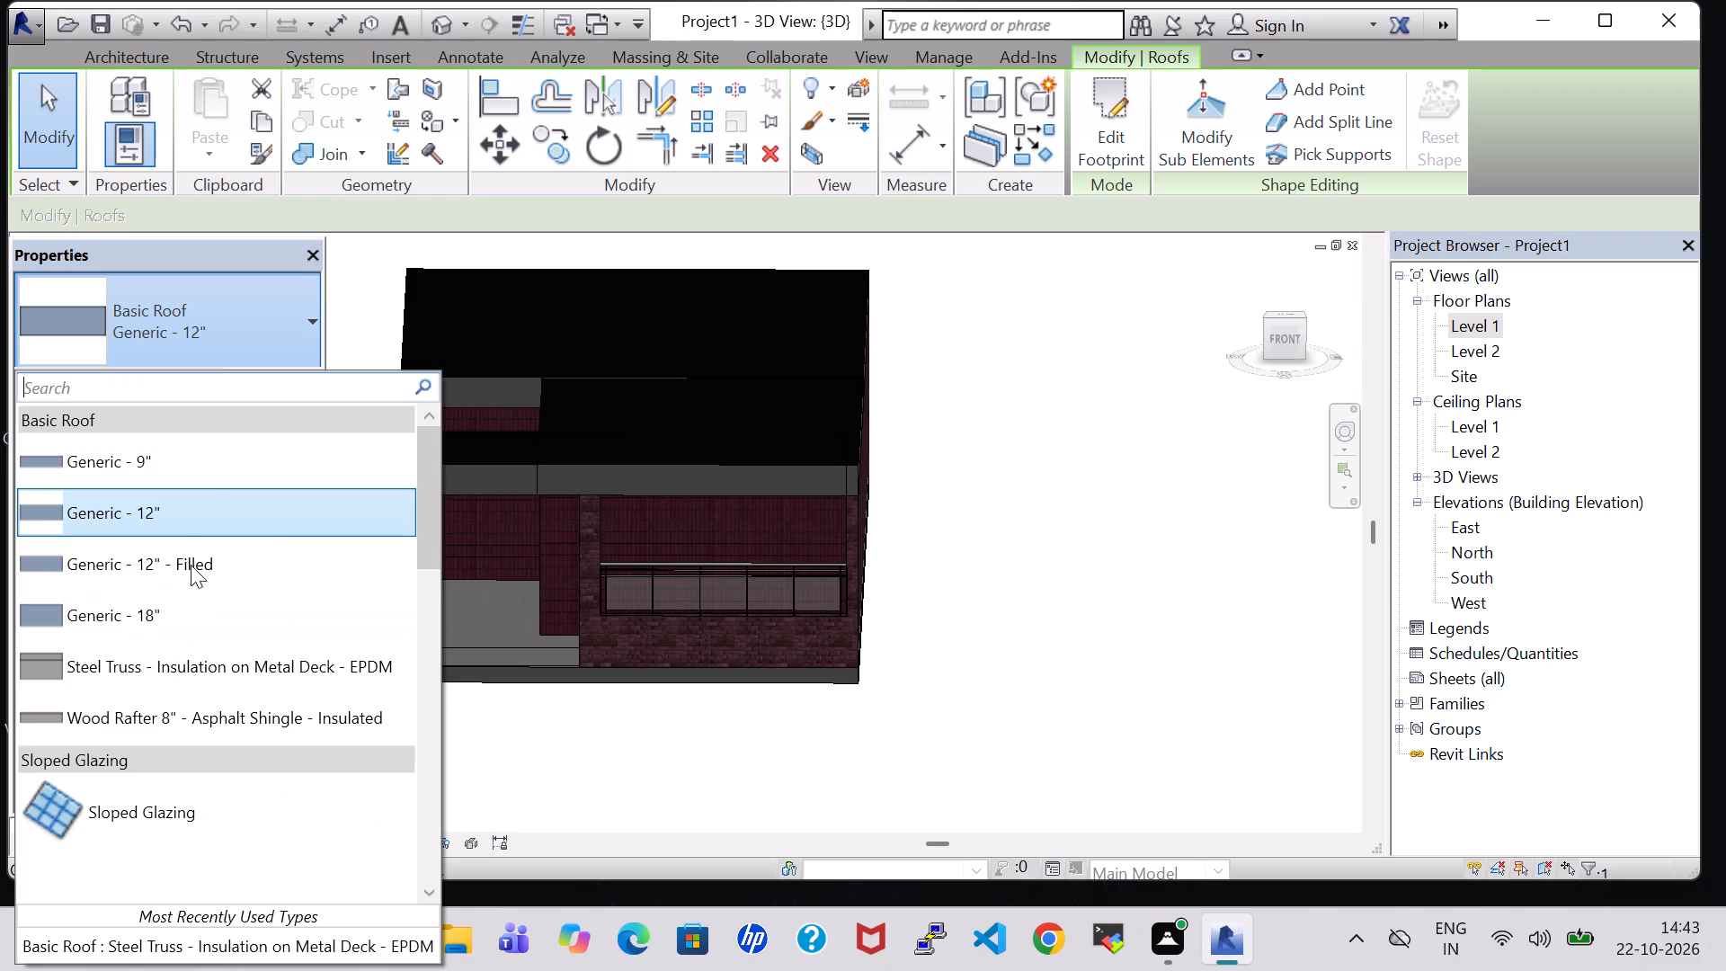
{"action": "left_click", "coordinate": [171, 676]}
{"action": "left_click", "coordinate": [667, 762]}
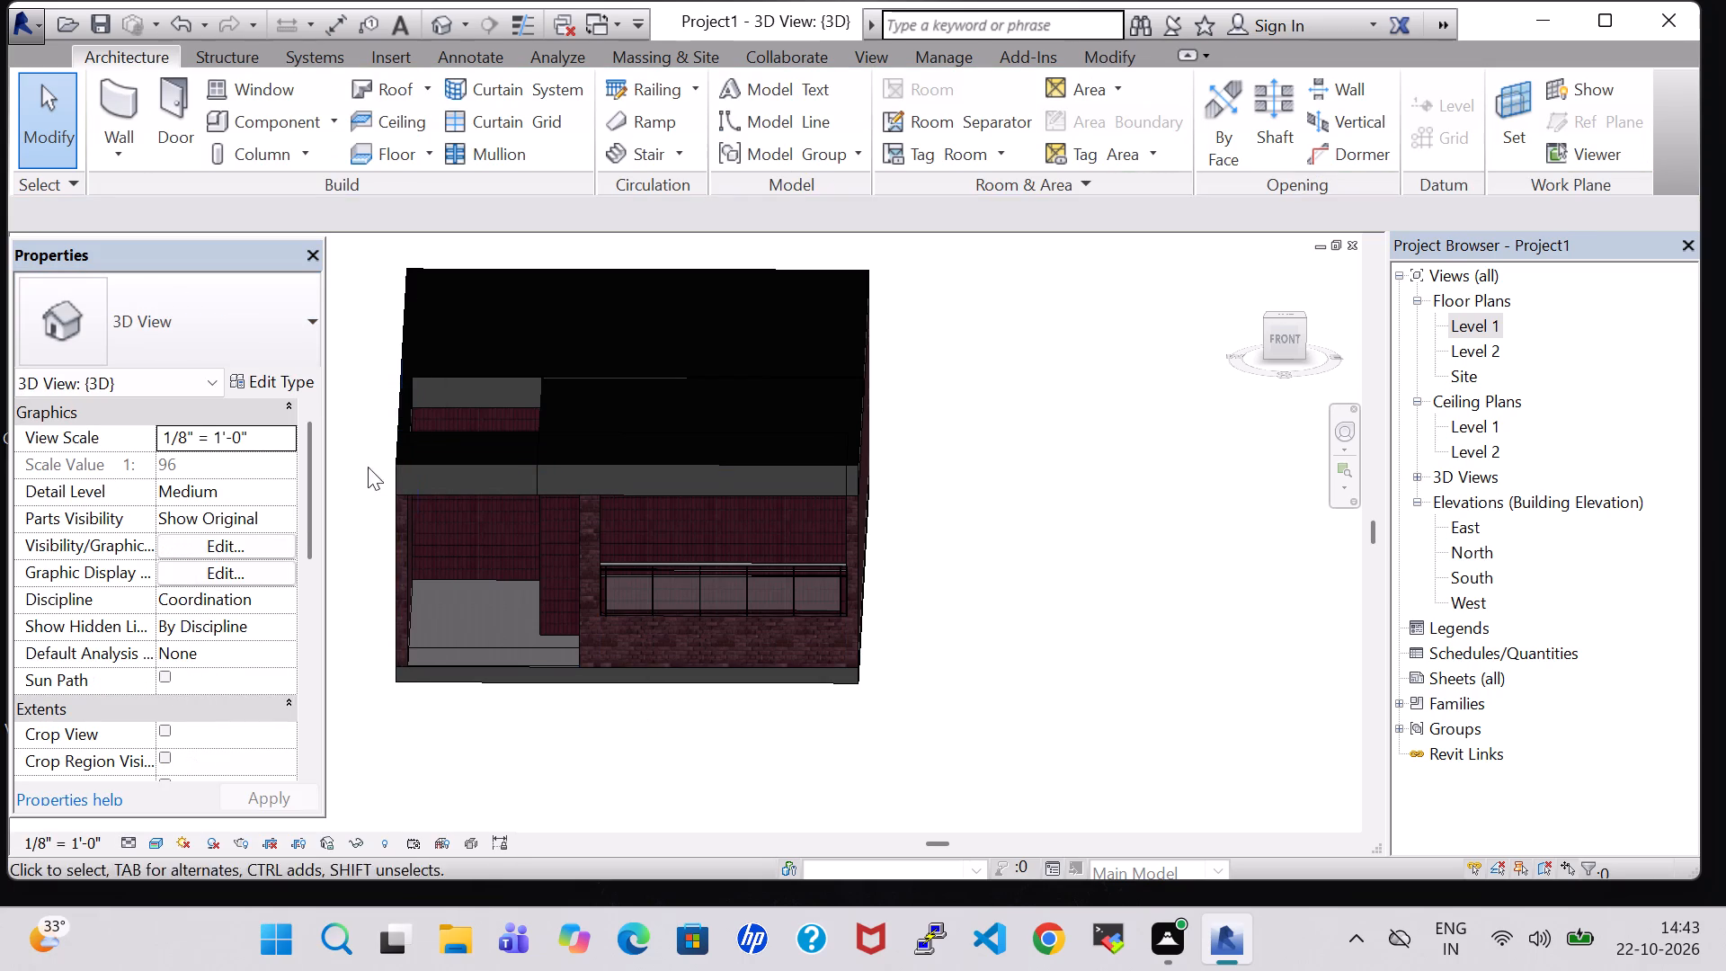
Examine the building from the side and front to check the roof strip alongside the stair opening.
{"action": "middle_click_drag", "start_coordinate": [399, 722], "coordinate": [529, 736], "text": "shift"}
{"action": "middle_click_drag", "start_coordinate": [529, 736], "coordinate": [557, 735], "text": "shift"}
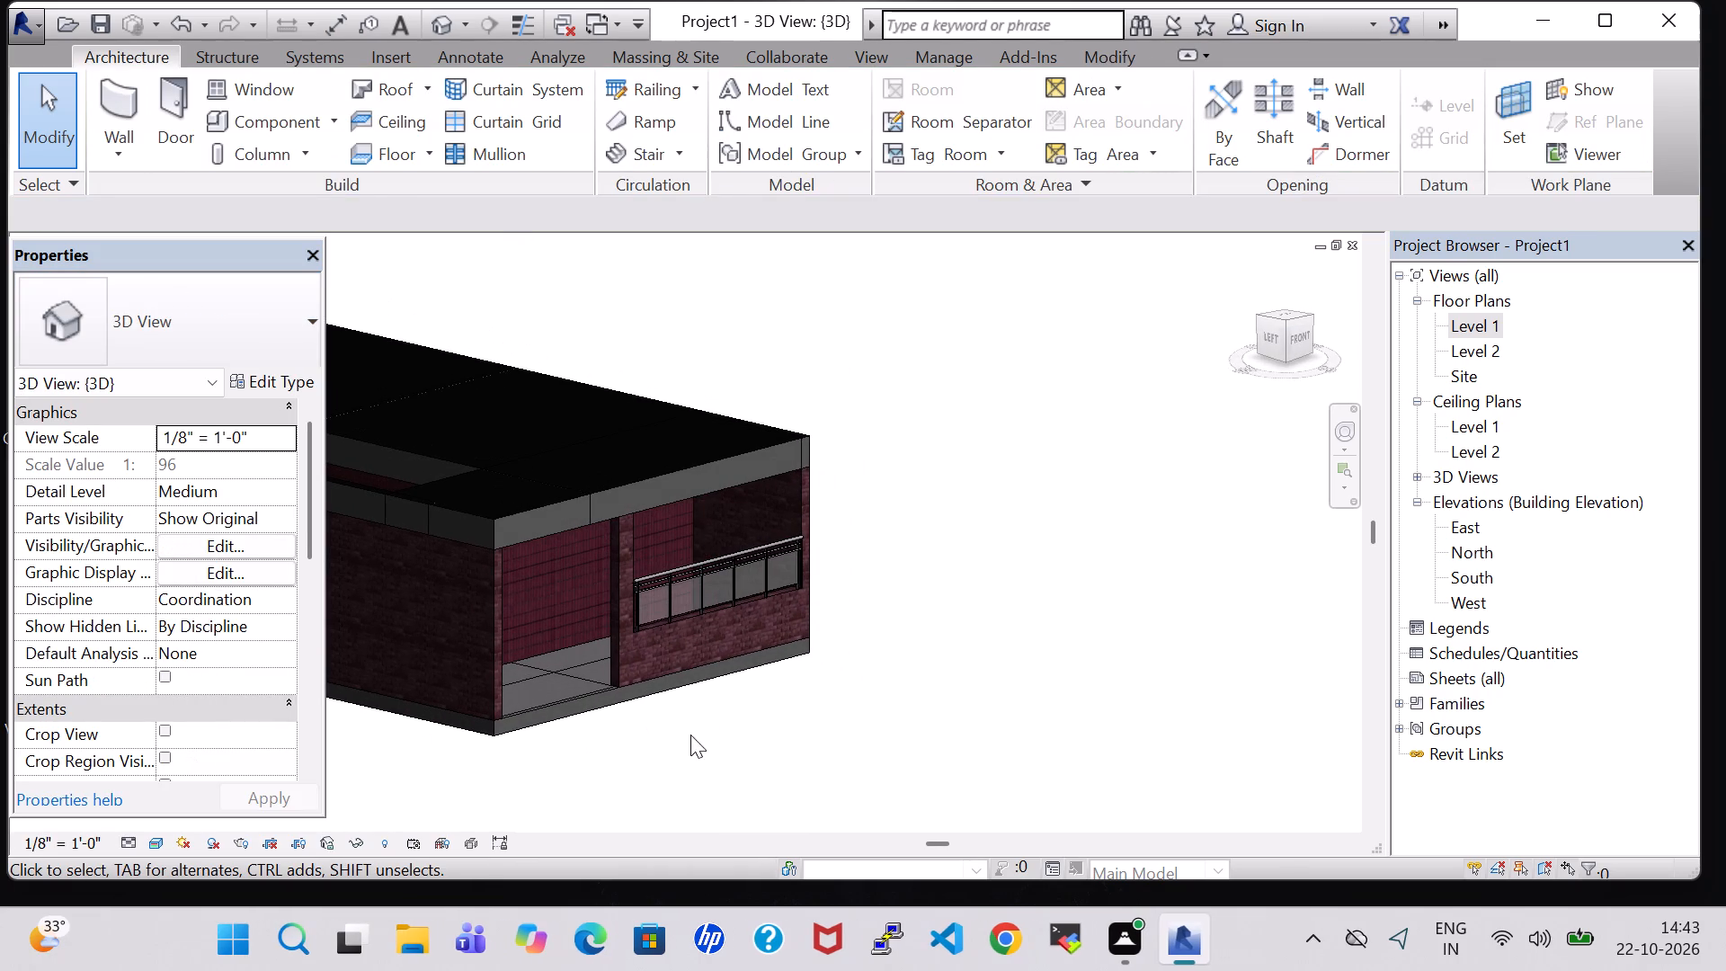
{"action": "middle_click_drag", "start_coordinate": [587, 762], "coordinate": [969, 762]}
{"action": "middle_click_drag", "start_coordinate": [832, 773], "coordinate": [804, 778], "text": "shift"}
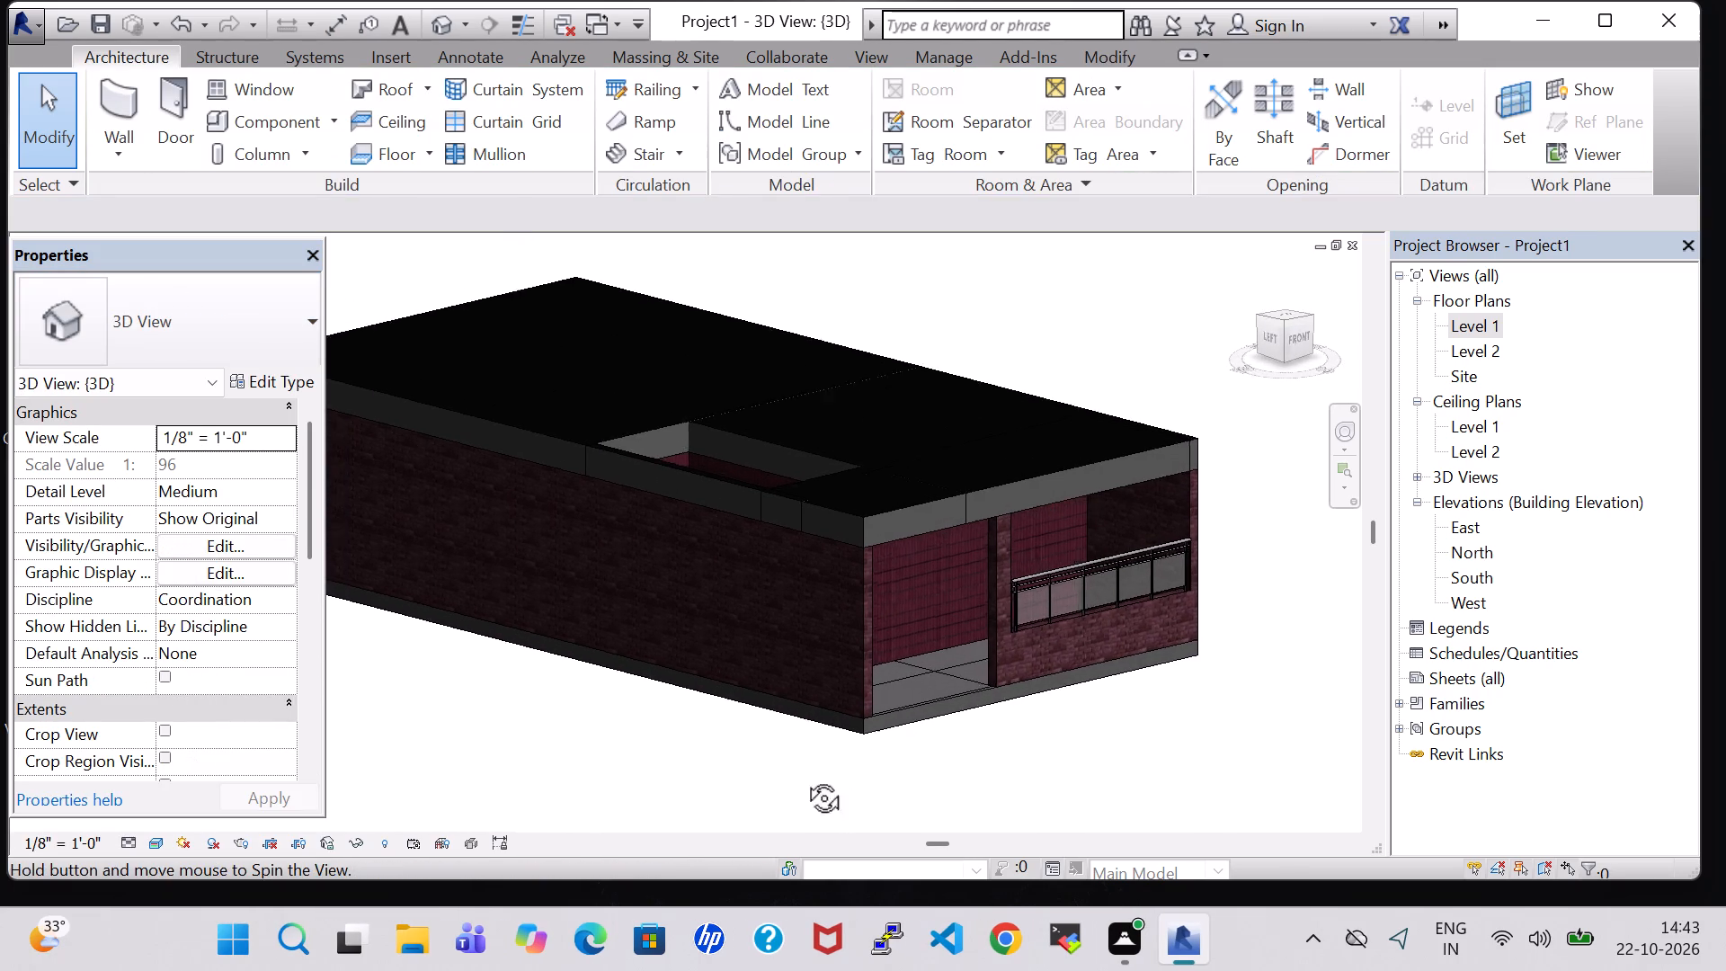
{"action": "middle_click_drag", "start_coordinate": [804, 778], "coordinate": [636, 783], "text": "shift"}
{"action": "middle_click_drag", "start_coordinate": [752, 715], "coordinate": [867, 718]}
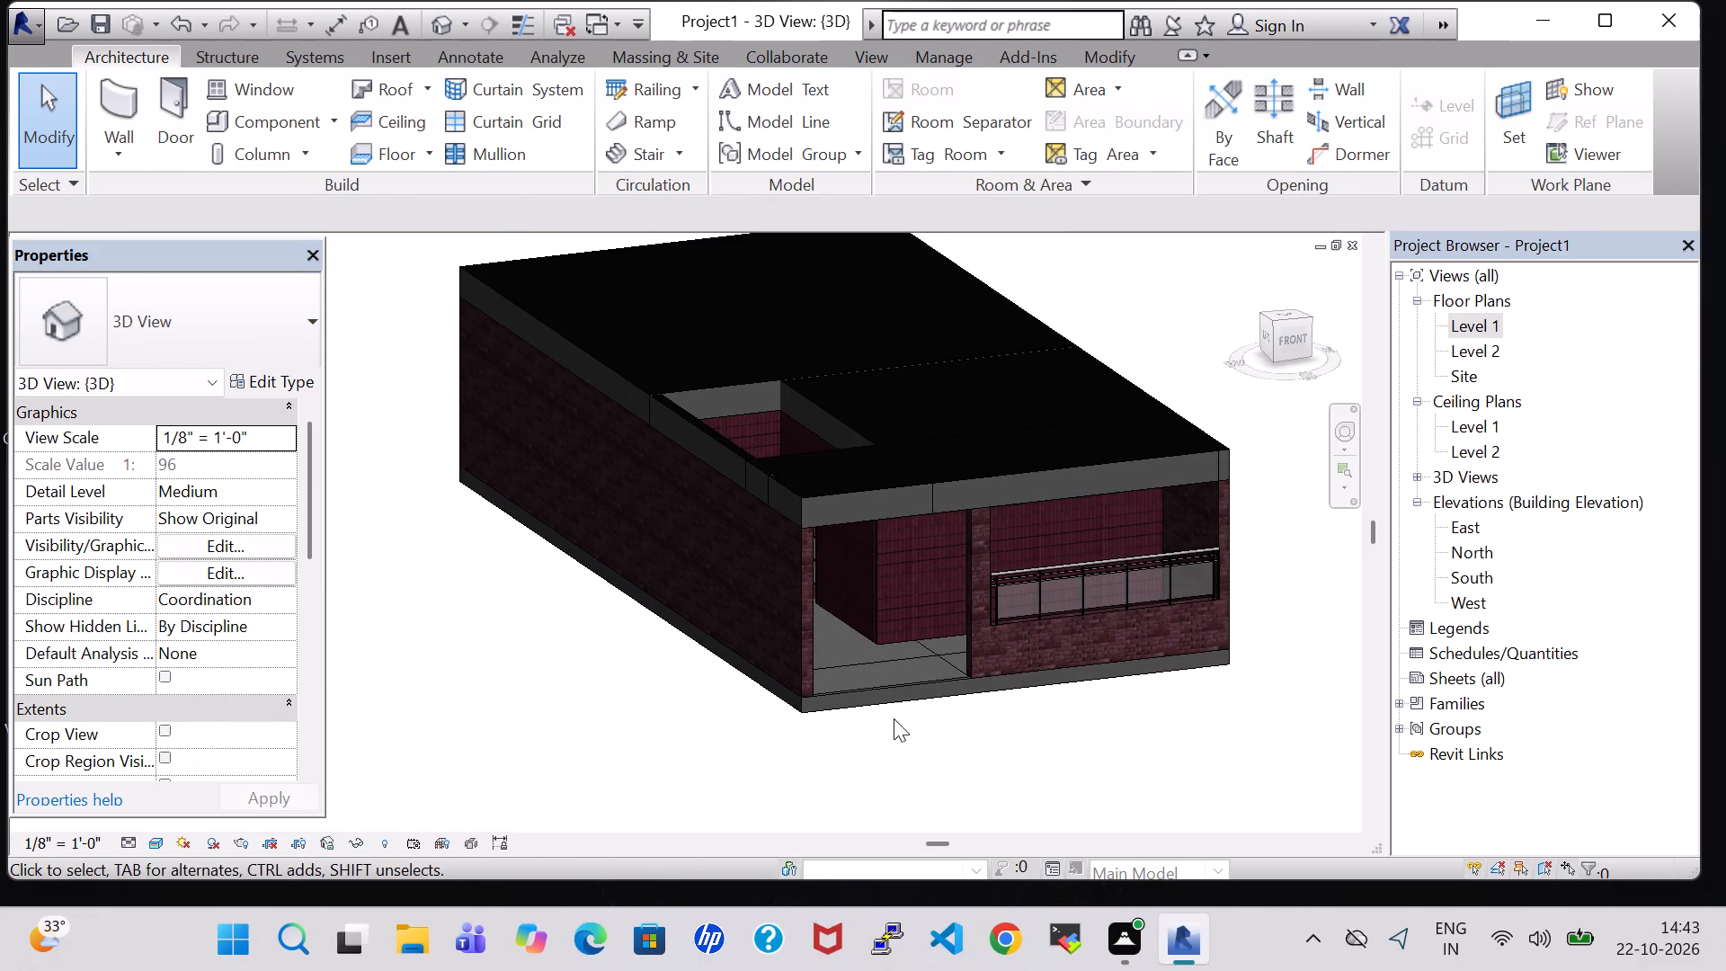
{"action": "middle_click_drag", "start_coordinate": [1006, 729], "coordinate": [841, 738]}
{"action": "middle_click_drag", "start_coordinate": [860, 748], "coordinate": [783, 740]}
{"action": "middle_click", "coordinate": [793, 704], "text": "shift"}
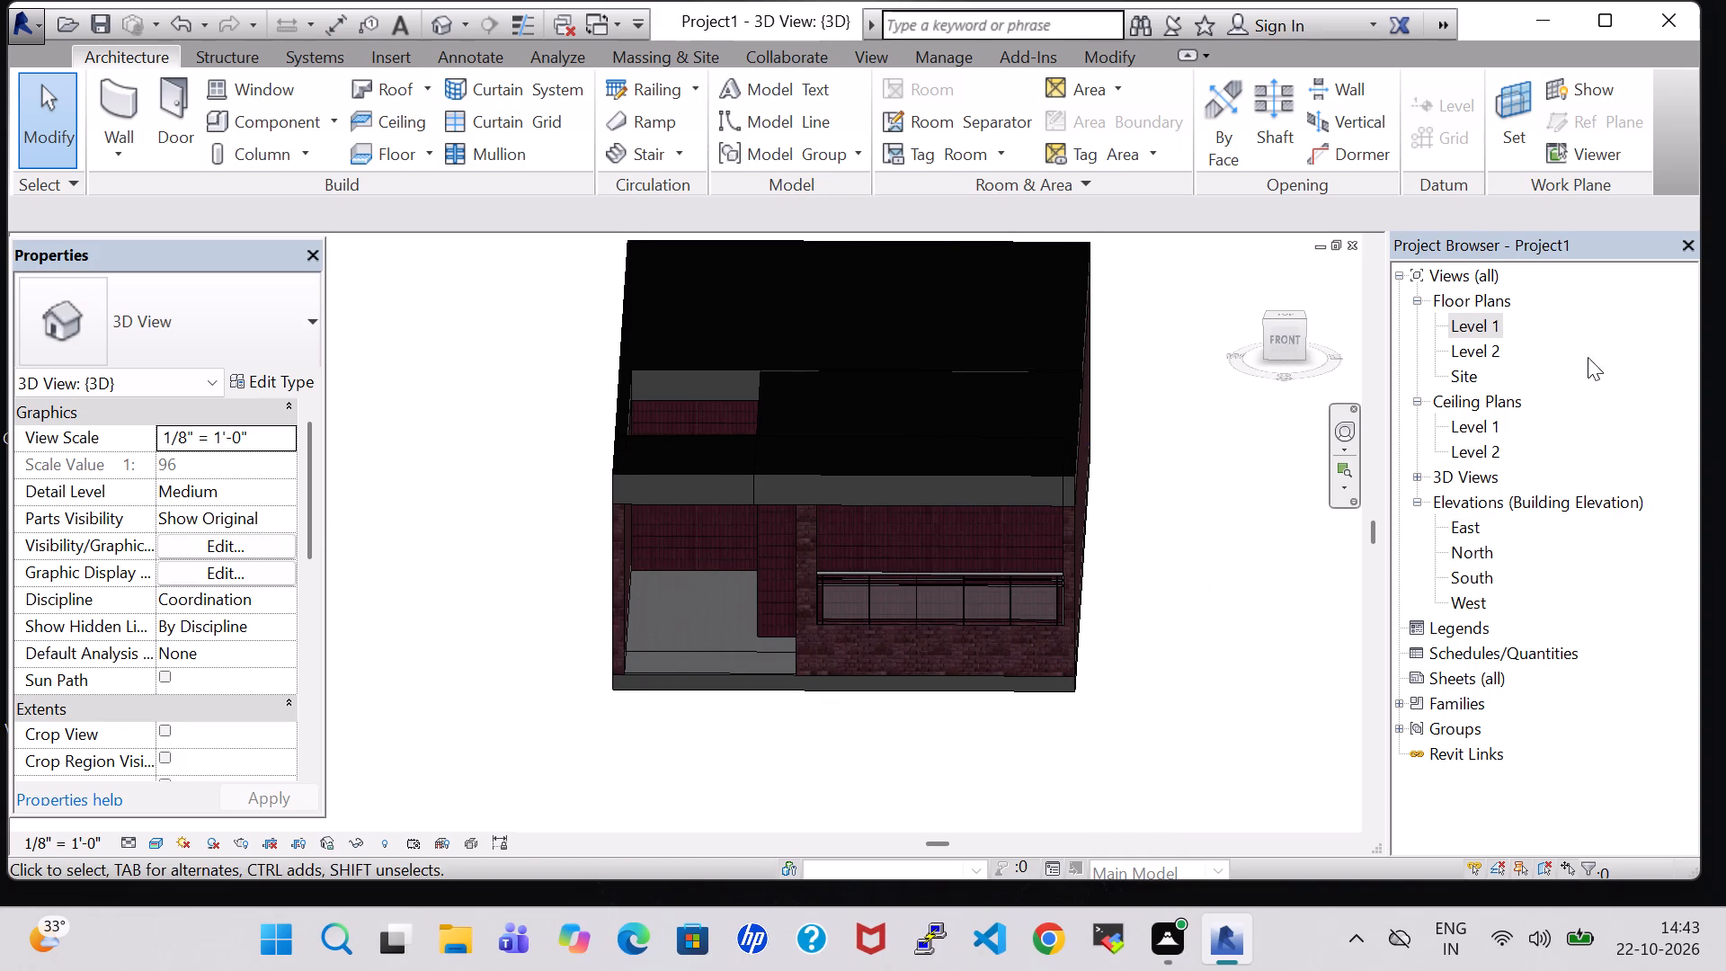
On the Level 1 plan, place a 3'-0" wide U-shape winder stair from Level 1 to Level 2 in the stair case area beside the kitchen.
{"action": "double_click", "coordinate": [1483, 328]}
{"action": "scroll", "coordinate": [731, 590], "scroll_direction": "down", "scroll_amount": 4}
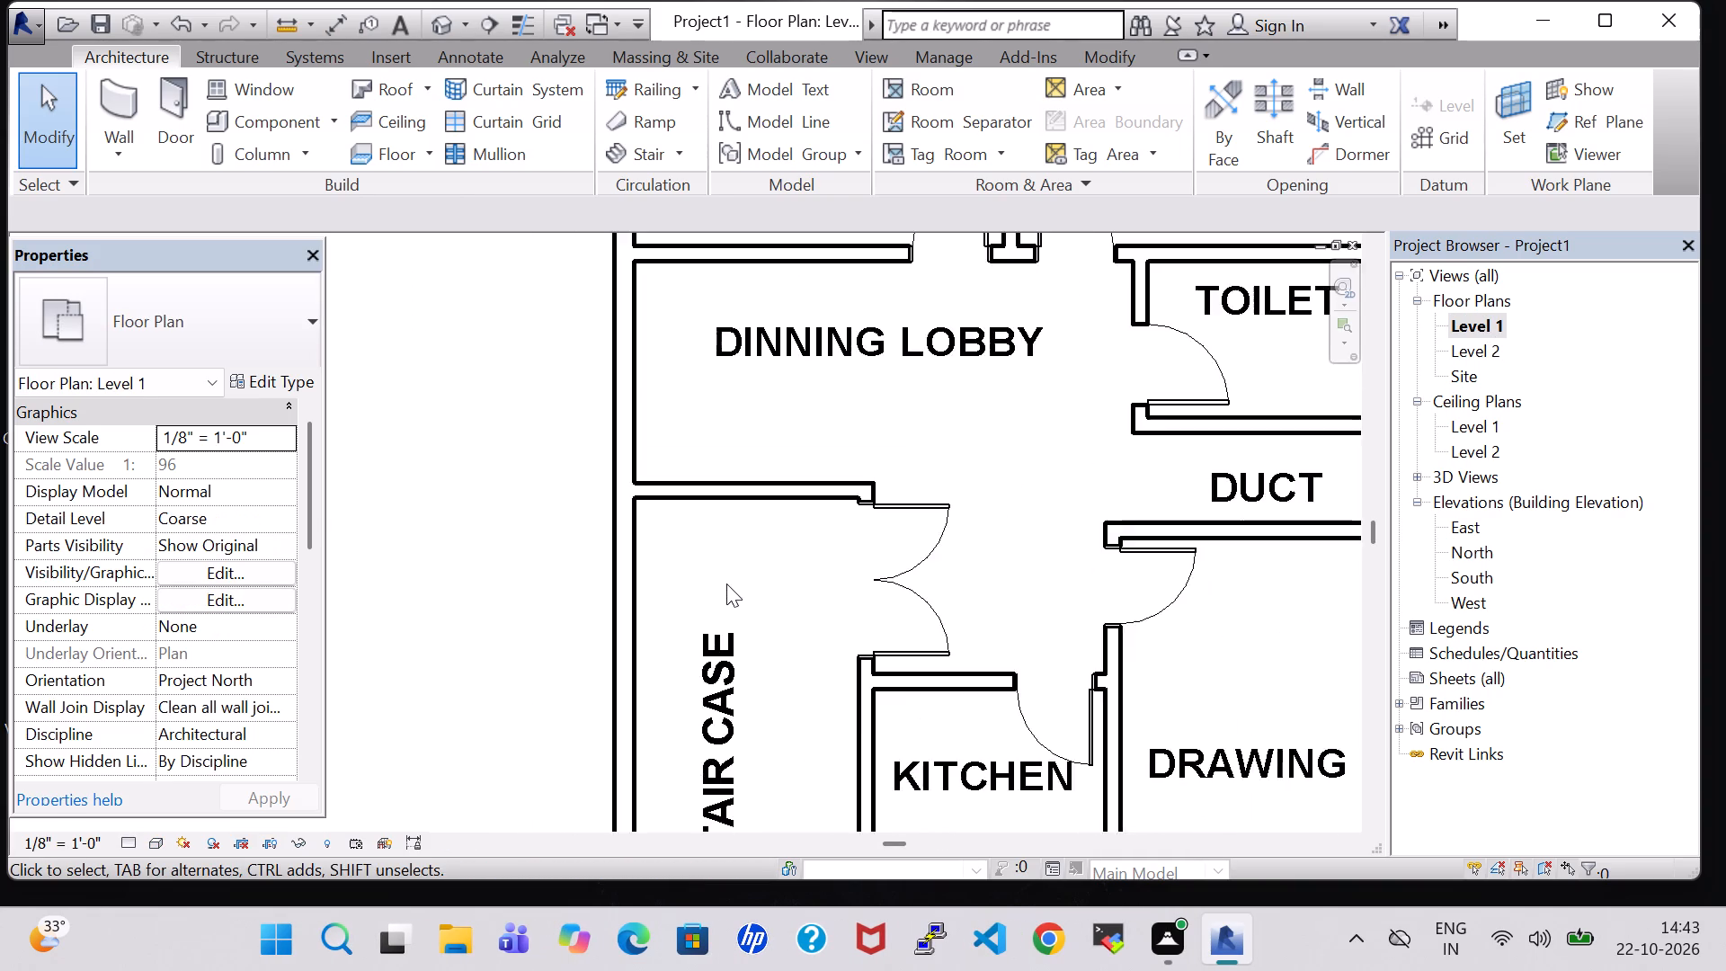
{"action": "scroll", "coordinate": [726, 583], "scroll_direction": "down", "scroll_amount": 3}
{"action": "middle_click_drag", "start_coordinate": [726, 583], "coordinate": [632, 564]}
{"action": "scroll", "coordinate": [597, 558], "scroll_direction": "down", "scroll_amount": 3}
{"action": "middle_click", "coordinate": [951, 554]}
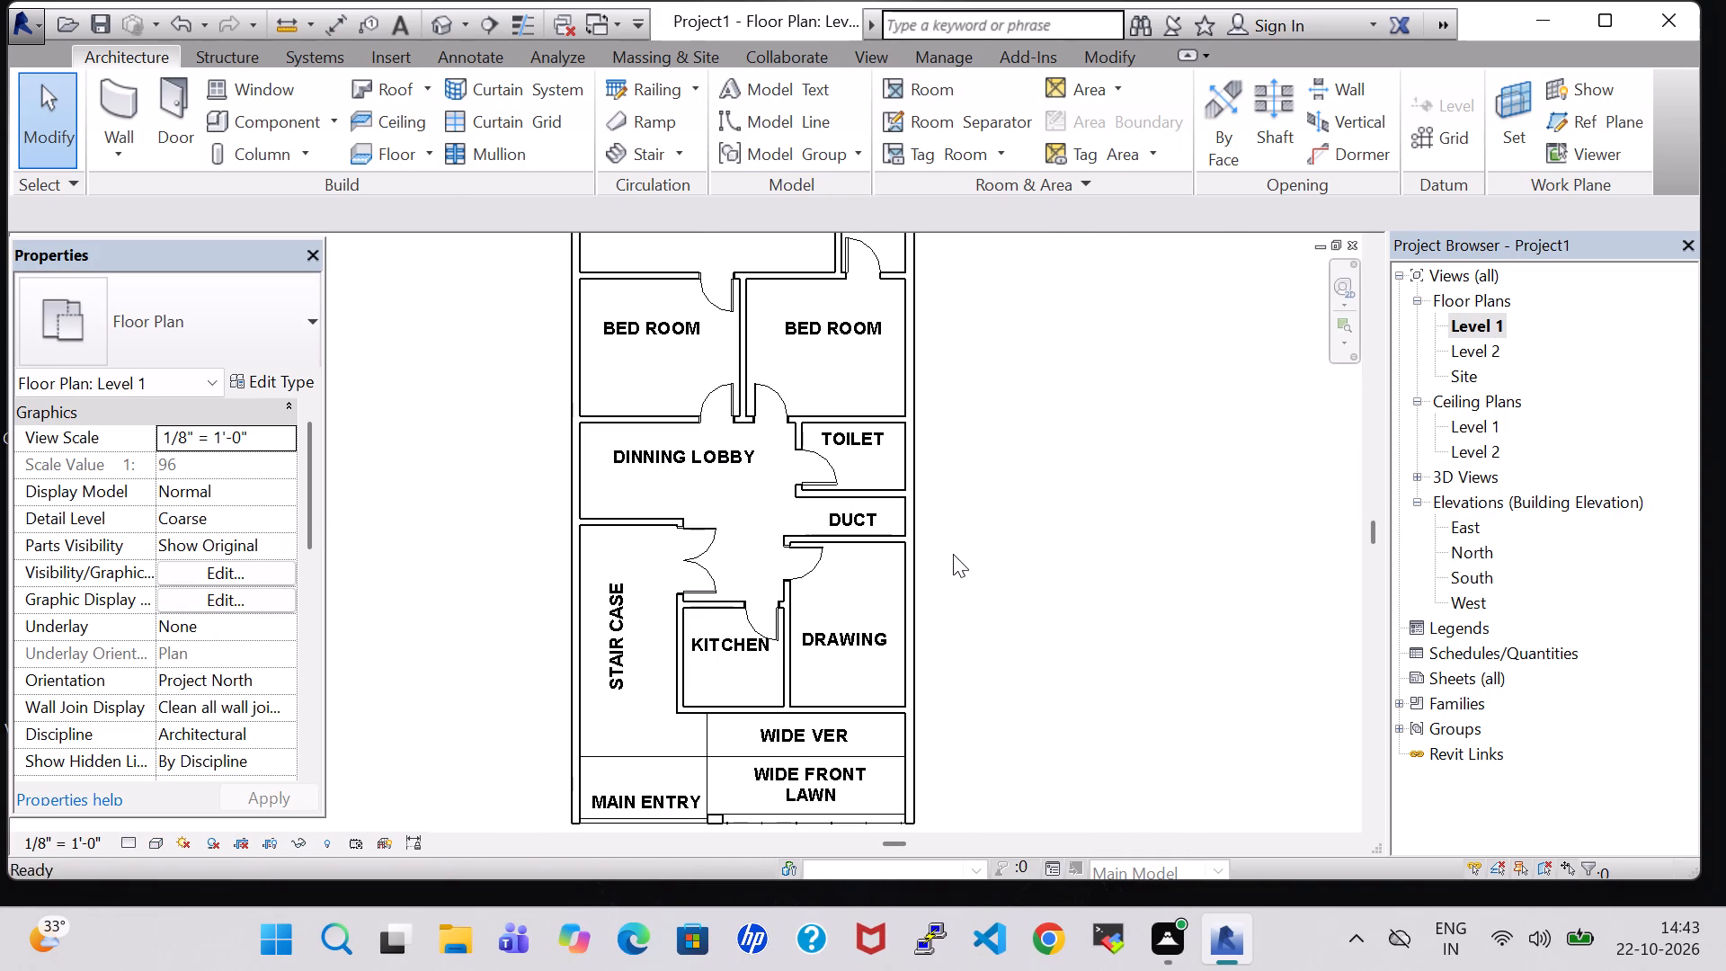
{"action": "middle_click", "coordinate": [954, 554]}
{"action": "scroll", "coordinate": [954, 554], "scroll_direction": "down", "scroll_amount": 1}
{"action": "middle_click_drag", "start_coordinate": [1031, 512], "coordinate": [1045, 541]}
{"action": "scroll", "coordinate": [1031, 512], "scroll_direction": "down", "scroll_amount": 1}
{"action": "middle_click_drag", "start_coordinate": [1028, 532], "coordinate": [962, 508]}
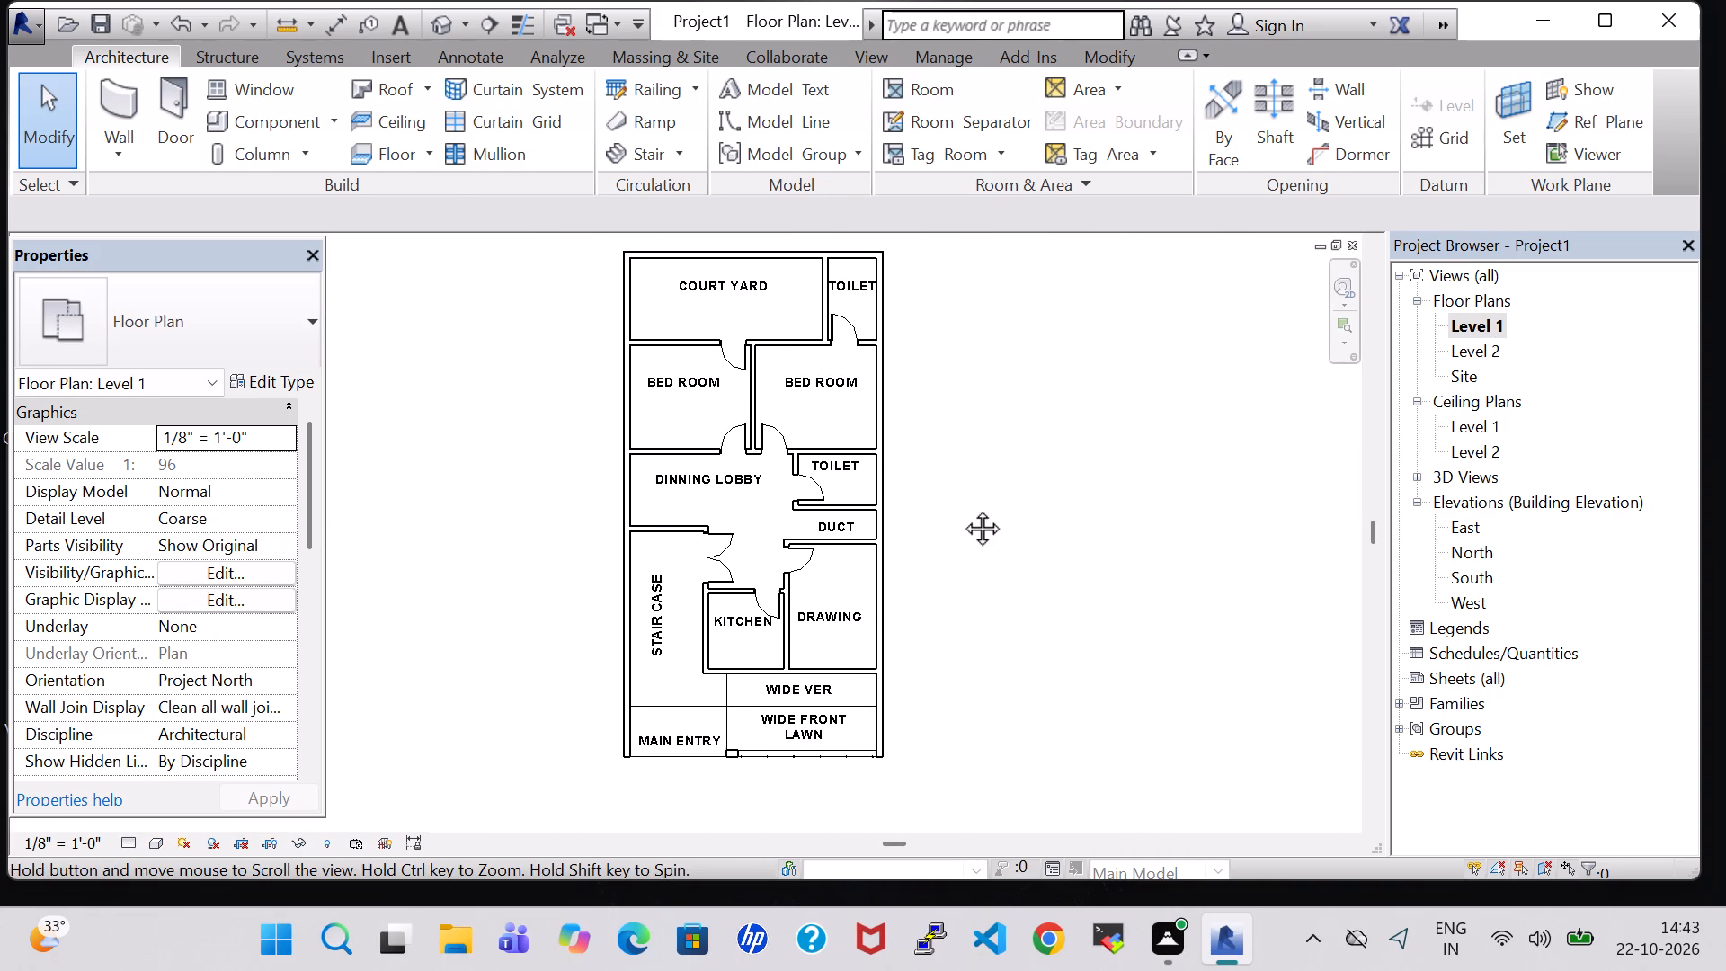
{"action": "middle_click_drag", "start_coordinate": [962, 508], "coordinate": [971, 509]}
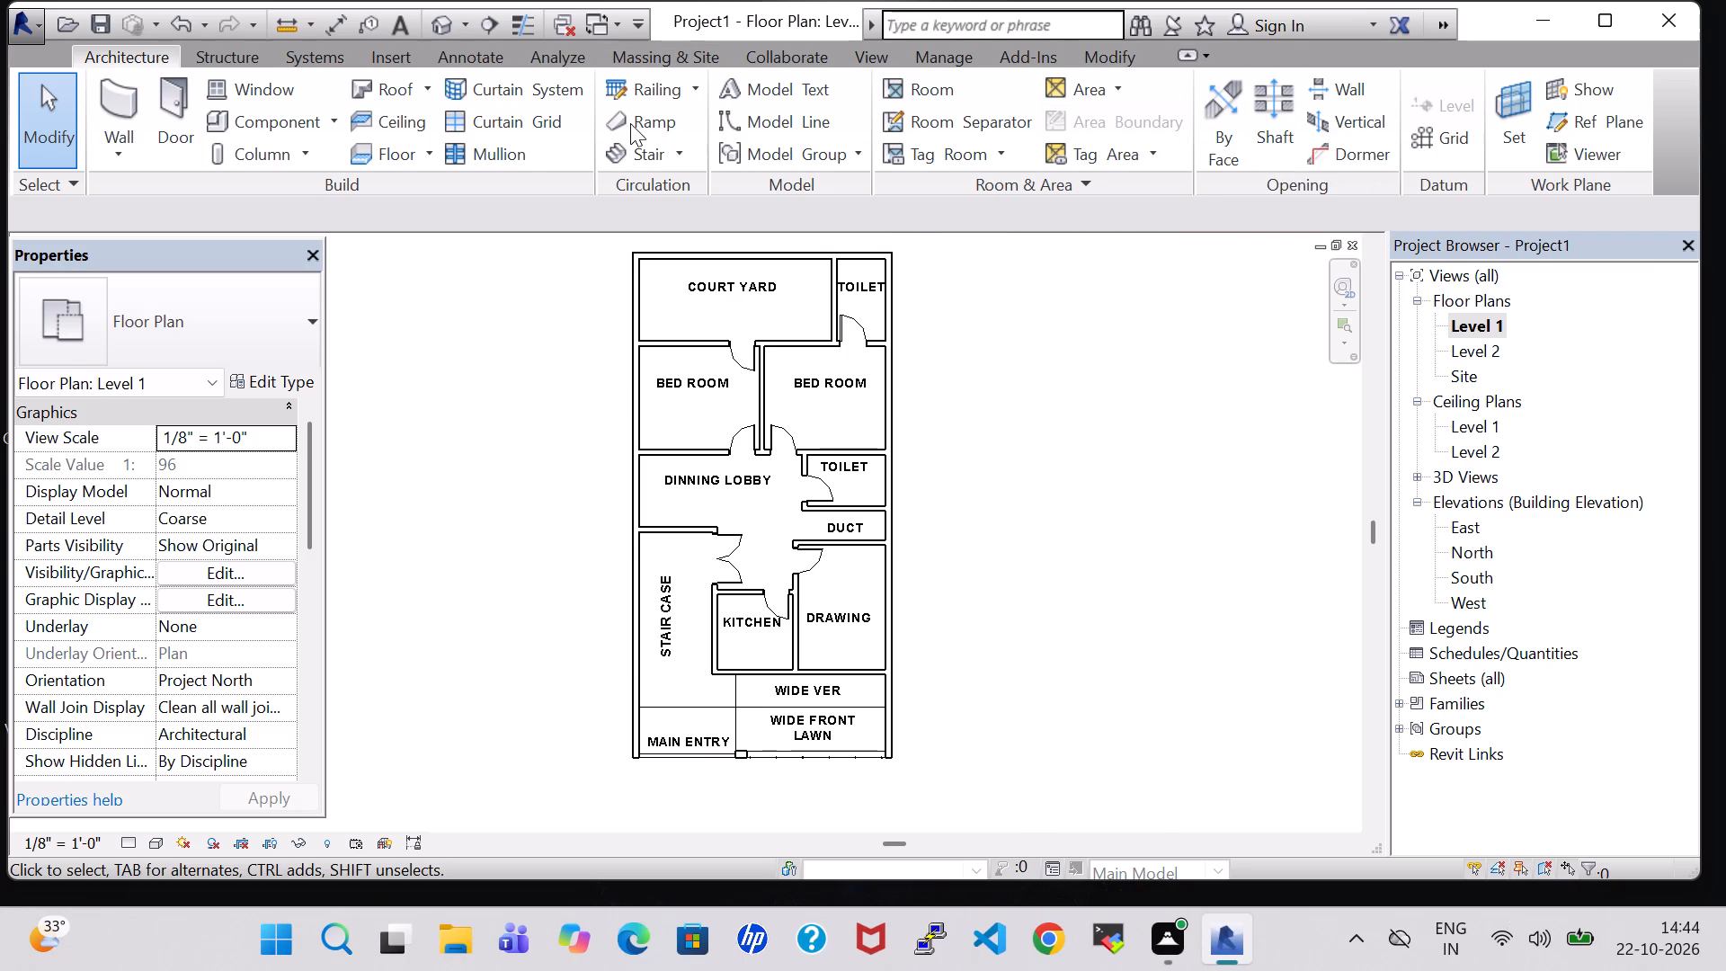
{"action": "left_click", "coordinate": [626, 148]}
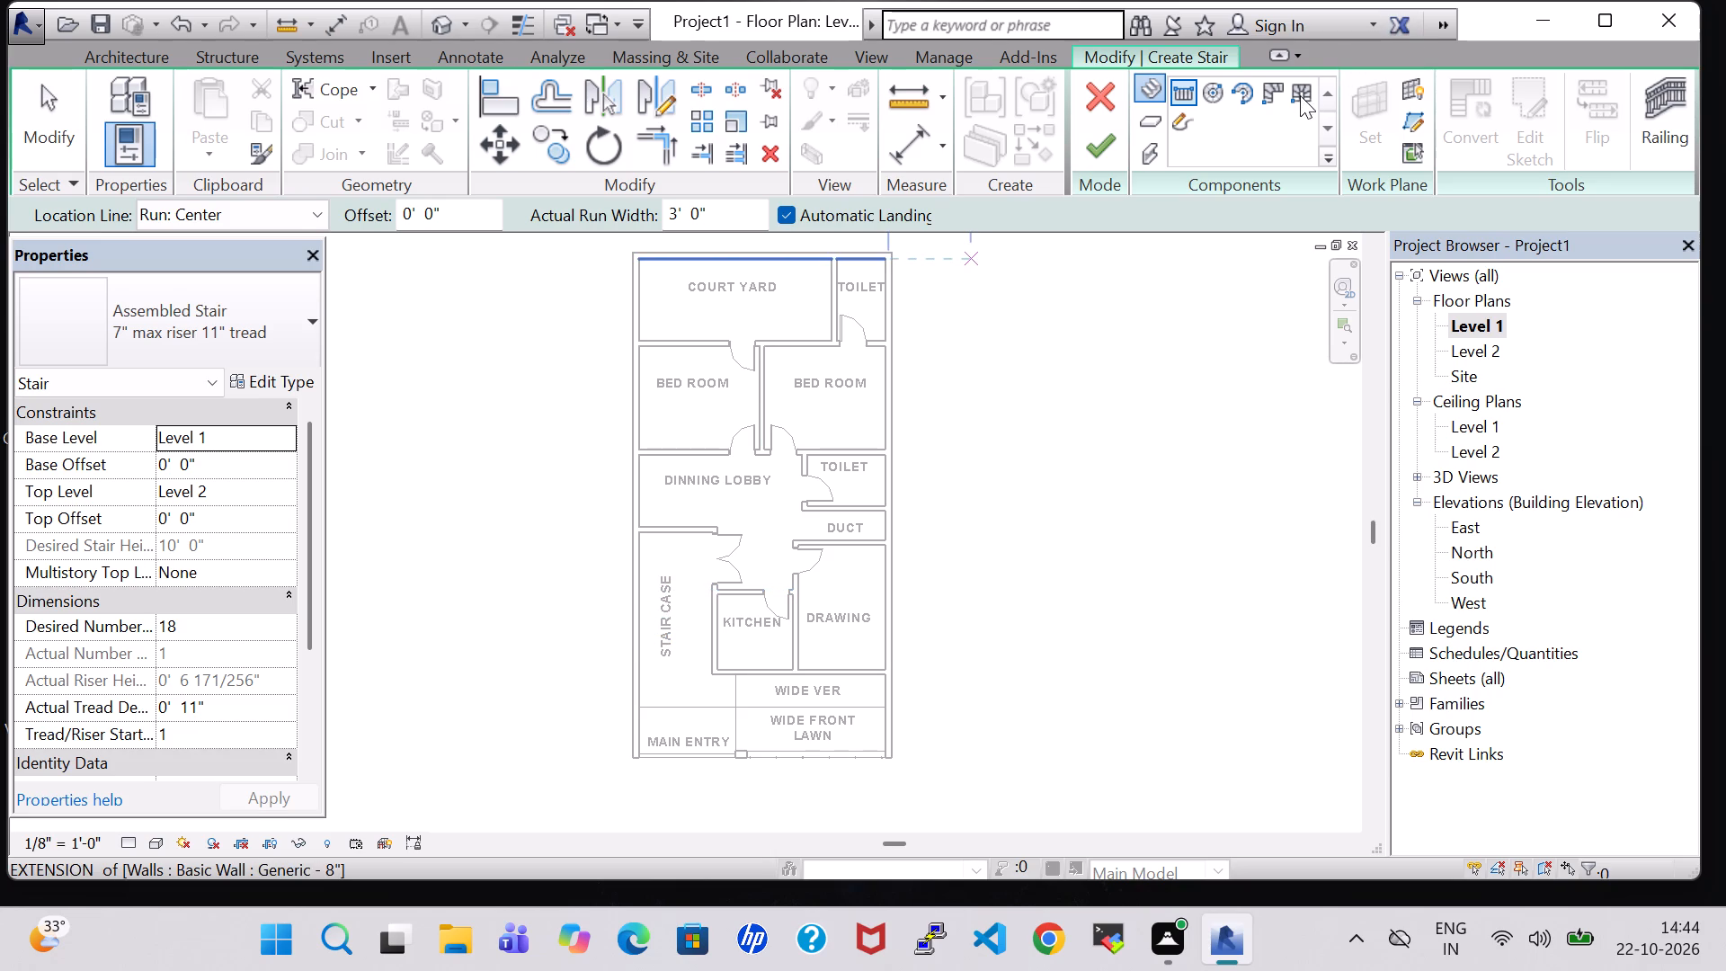
{"action": "left_click", "coordinate": [1300, 95]}
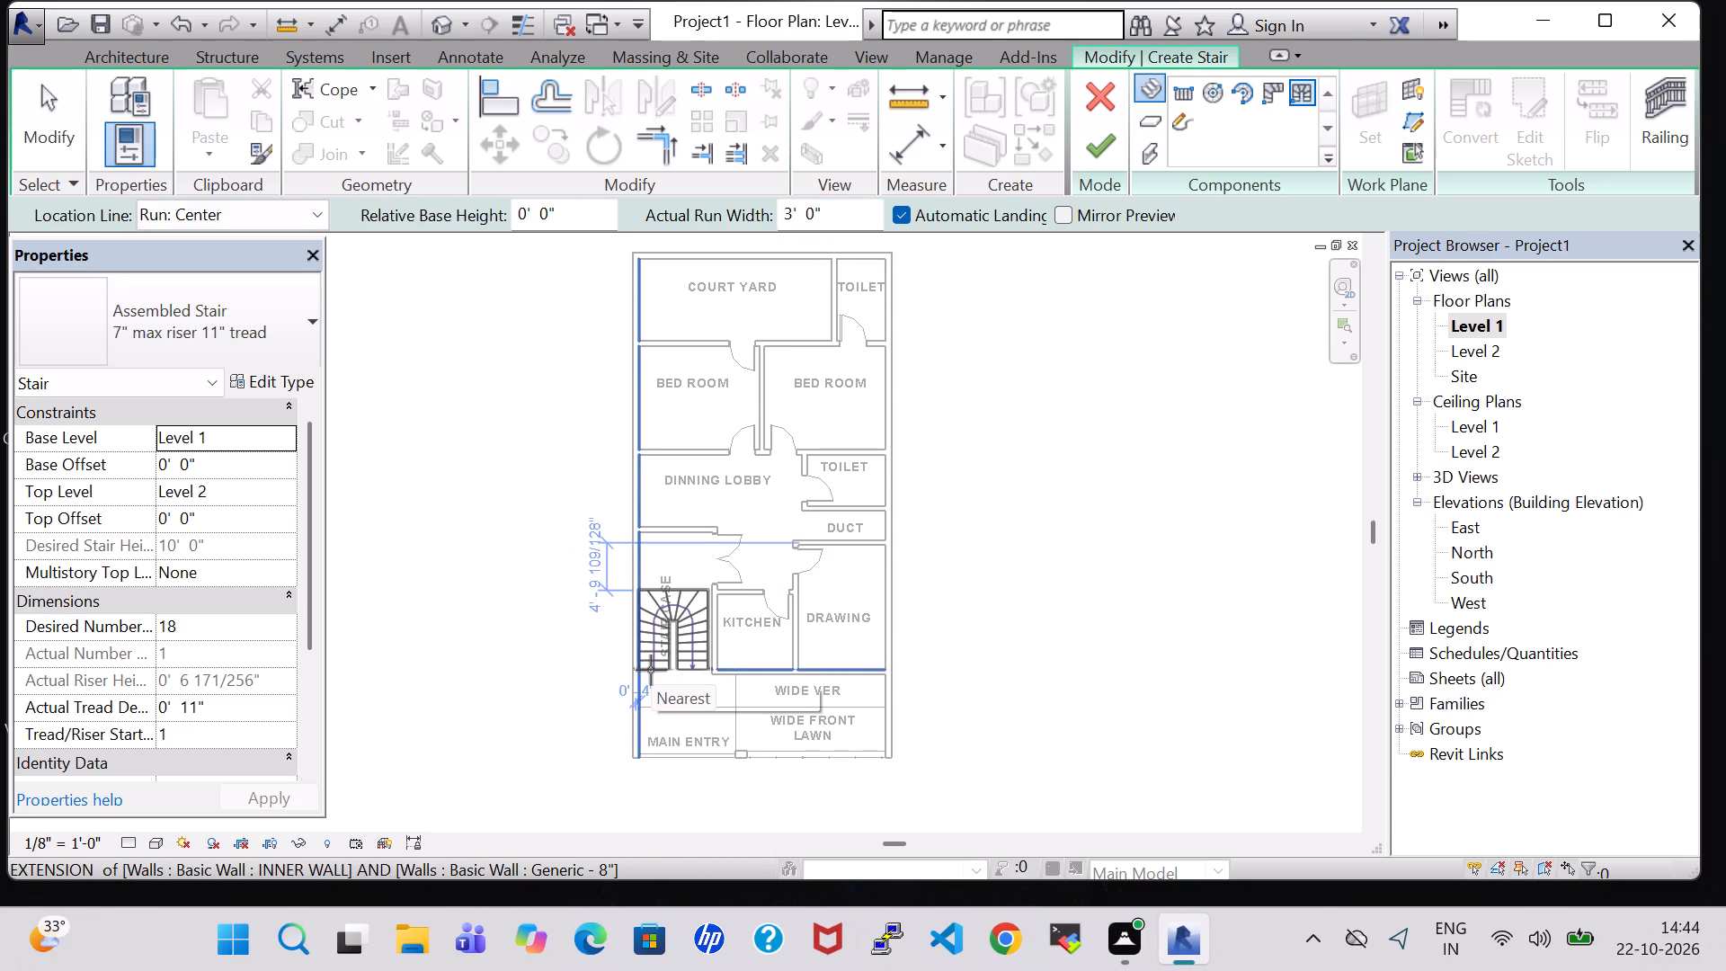
{"action": "scroll", "coordinate": [651, 670], "scroll_direction": "up", "scroll_amount": 6}
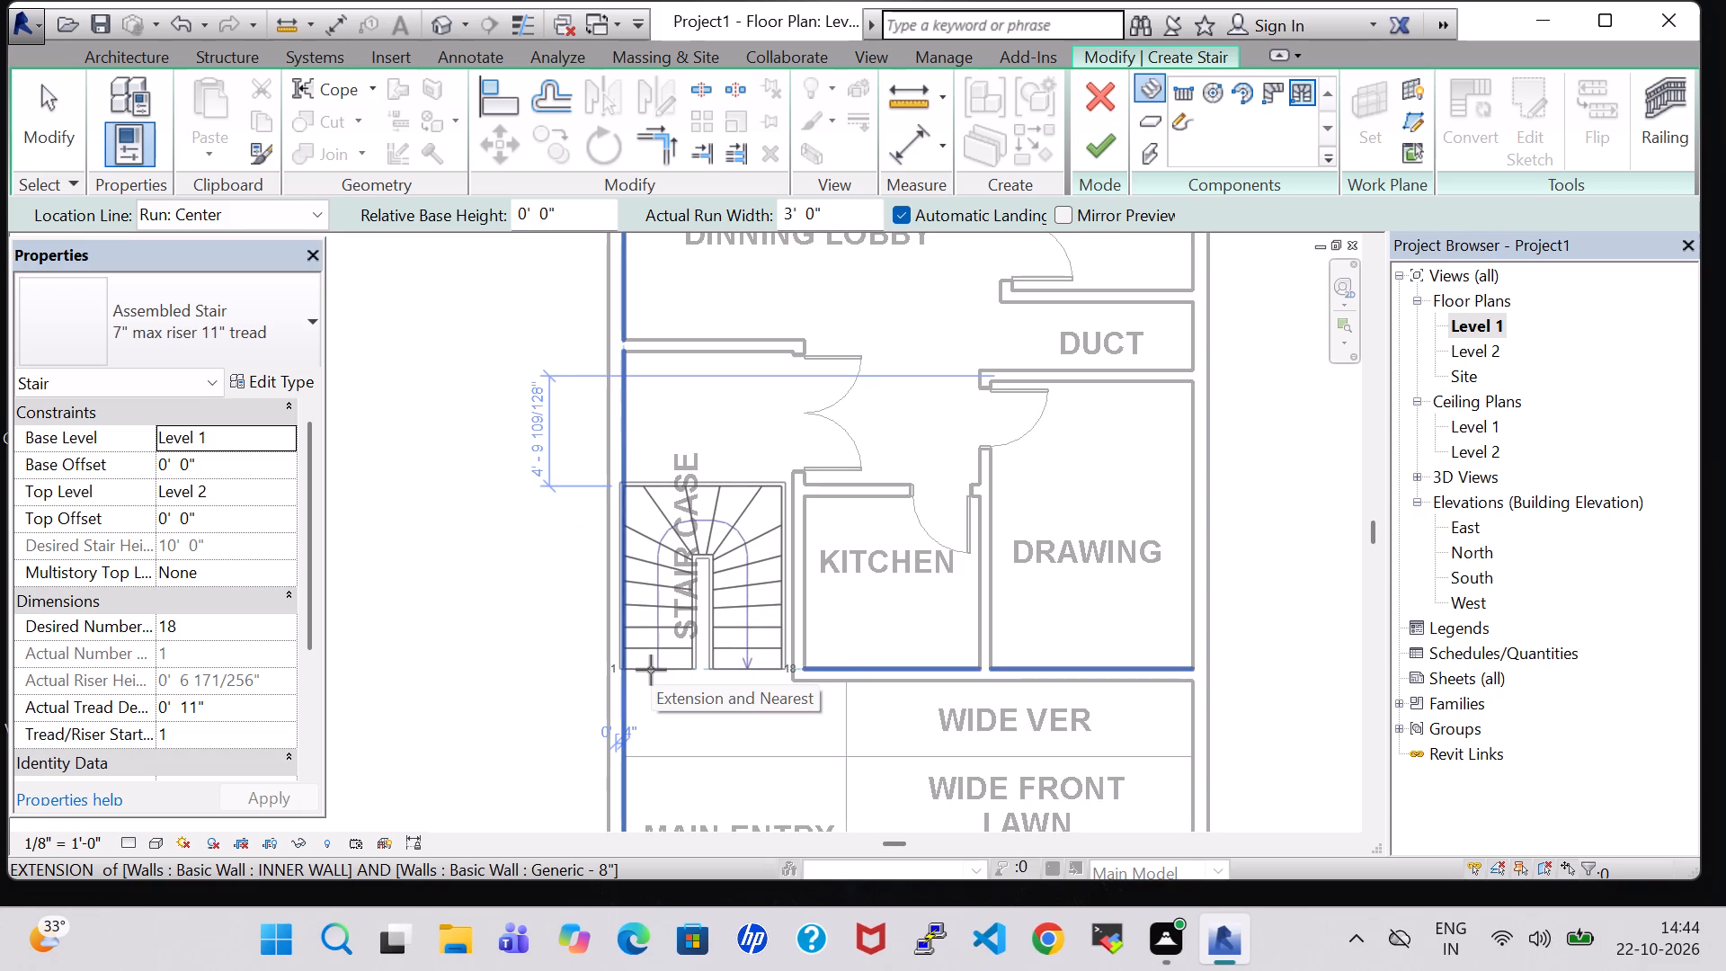
{"action": "left_click", "coordinate": [663, 675]}
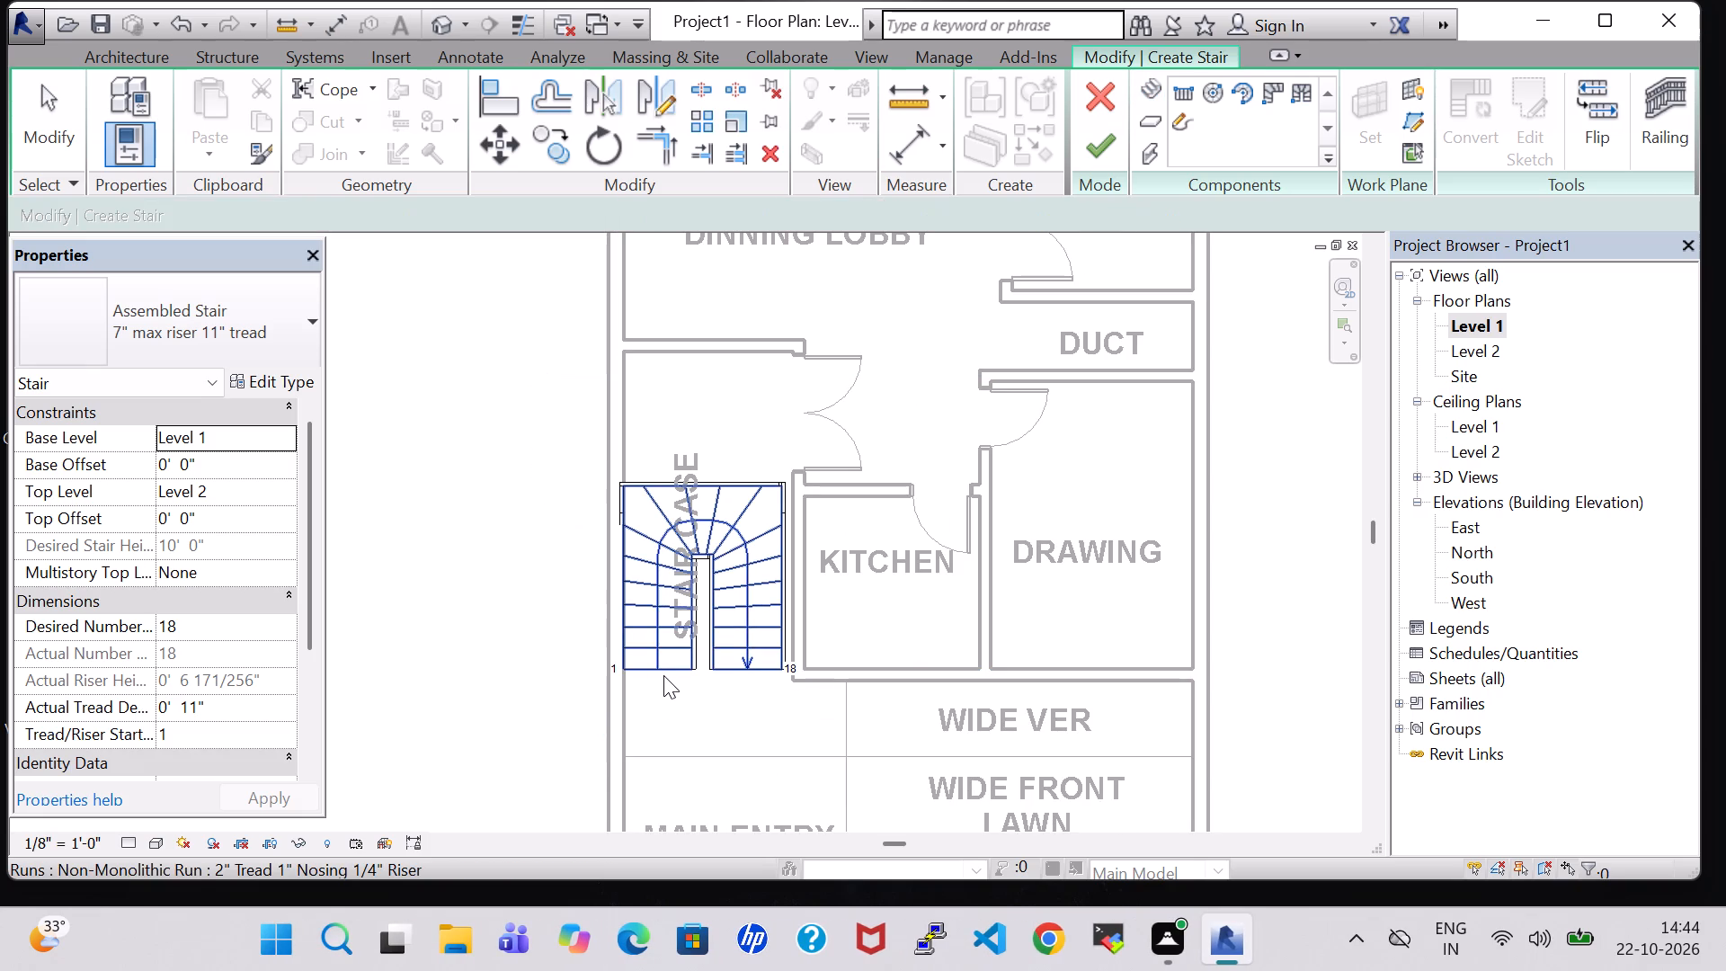
Nudge the U-shaped stair run one increment toward the kitchen and finish the stair.
{"action": "key", "text": "Escape"}
{"action": "key", "text": "Escape"}
{"action": "left_click", "coordinate": [678, 646]}
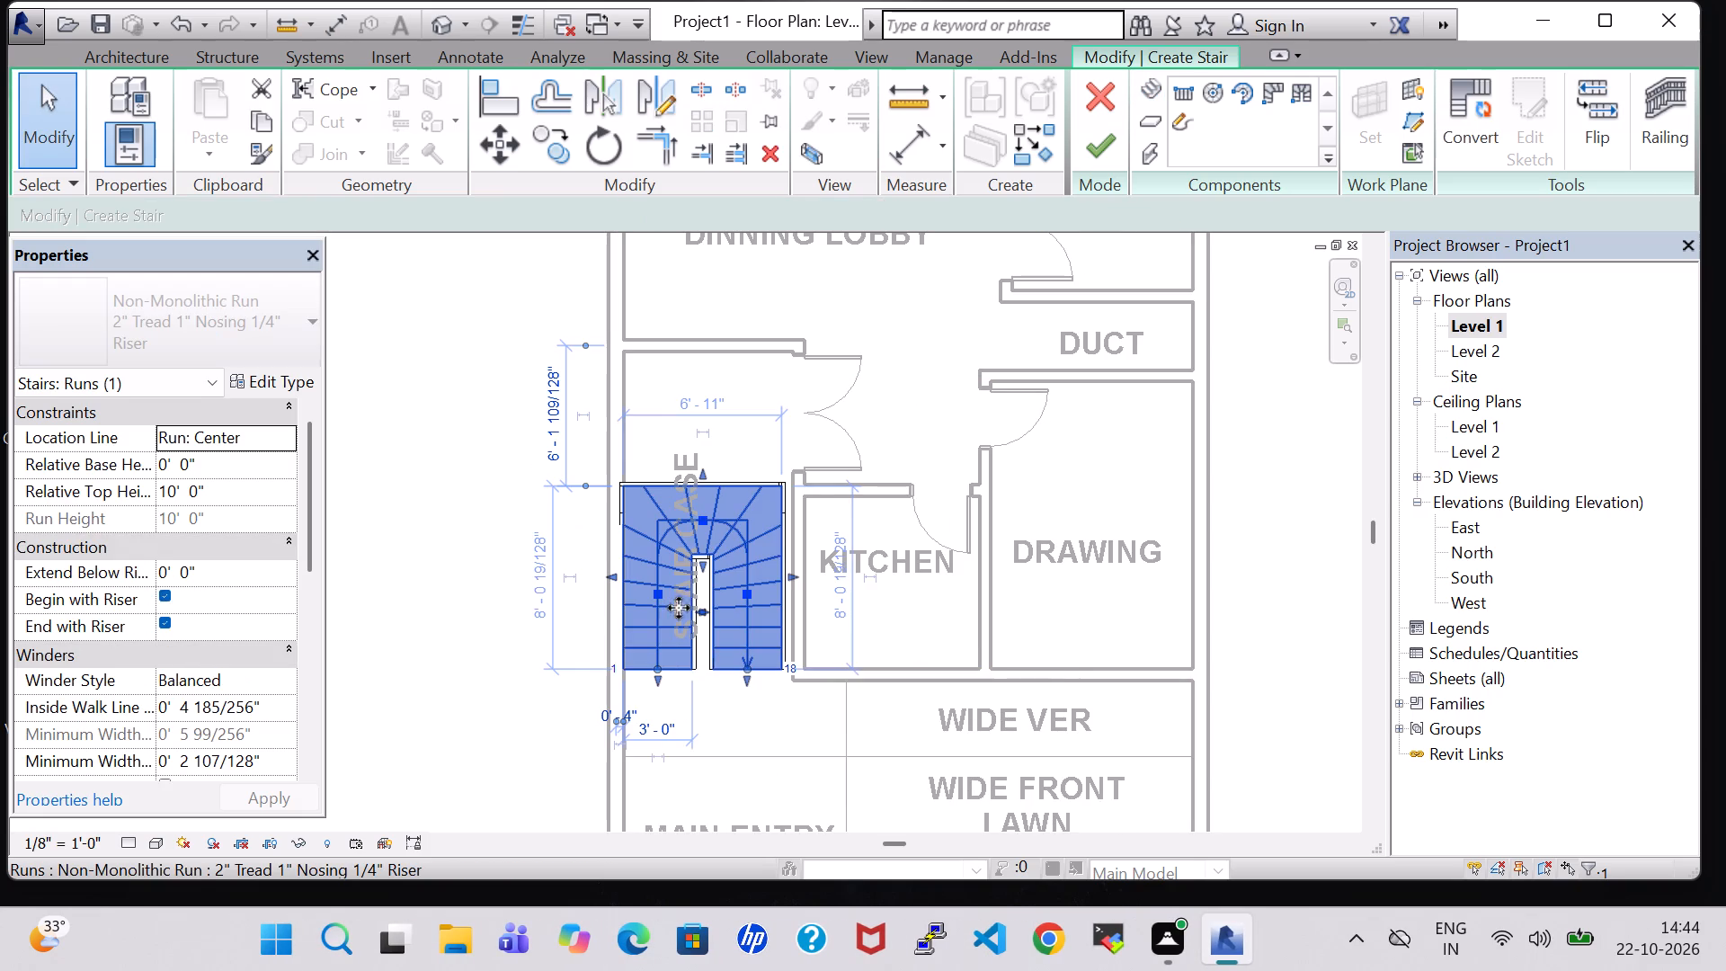
{"action": "key", "text": "Right"}
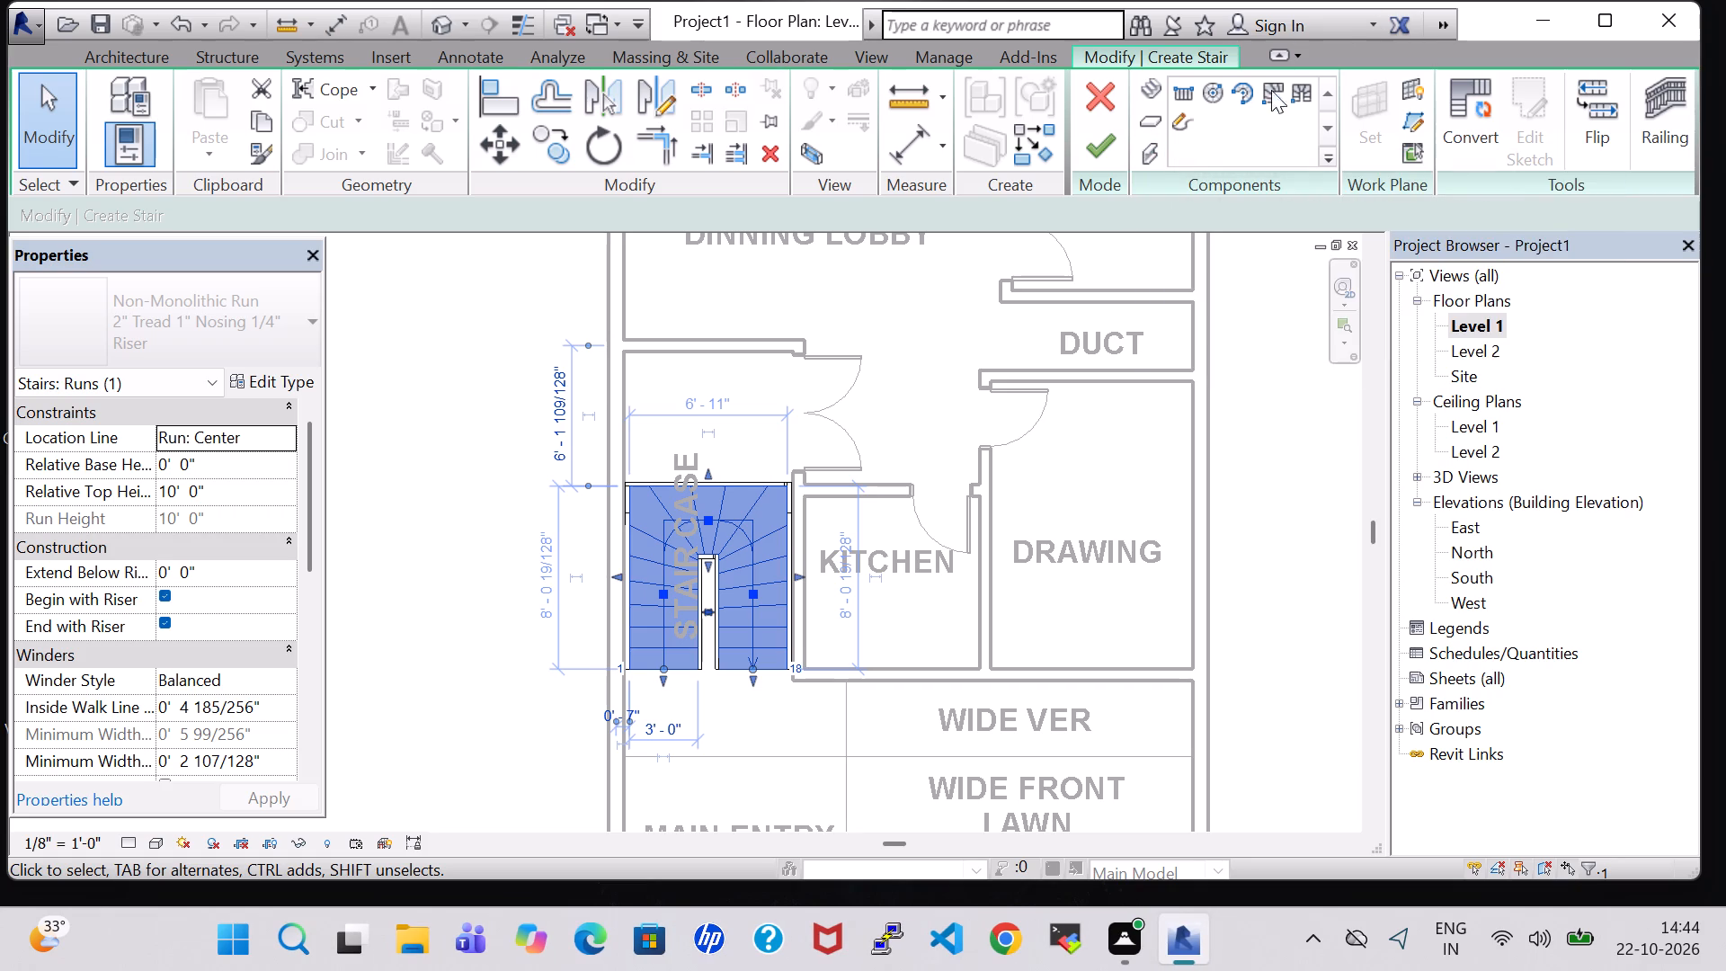
{"action": "left_click", "coordinate": [1103, 156]}
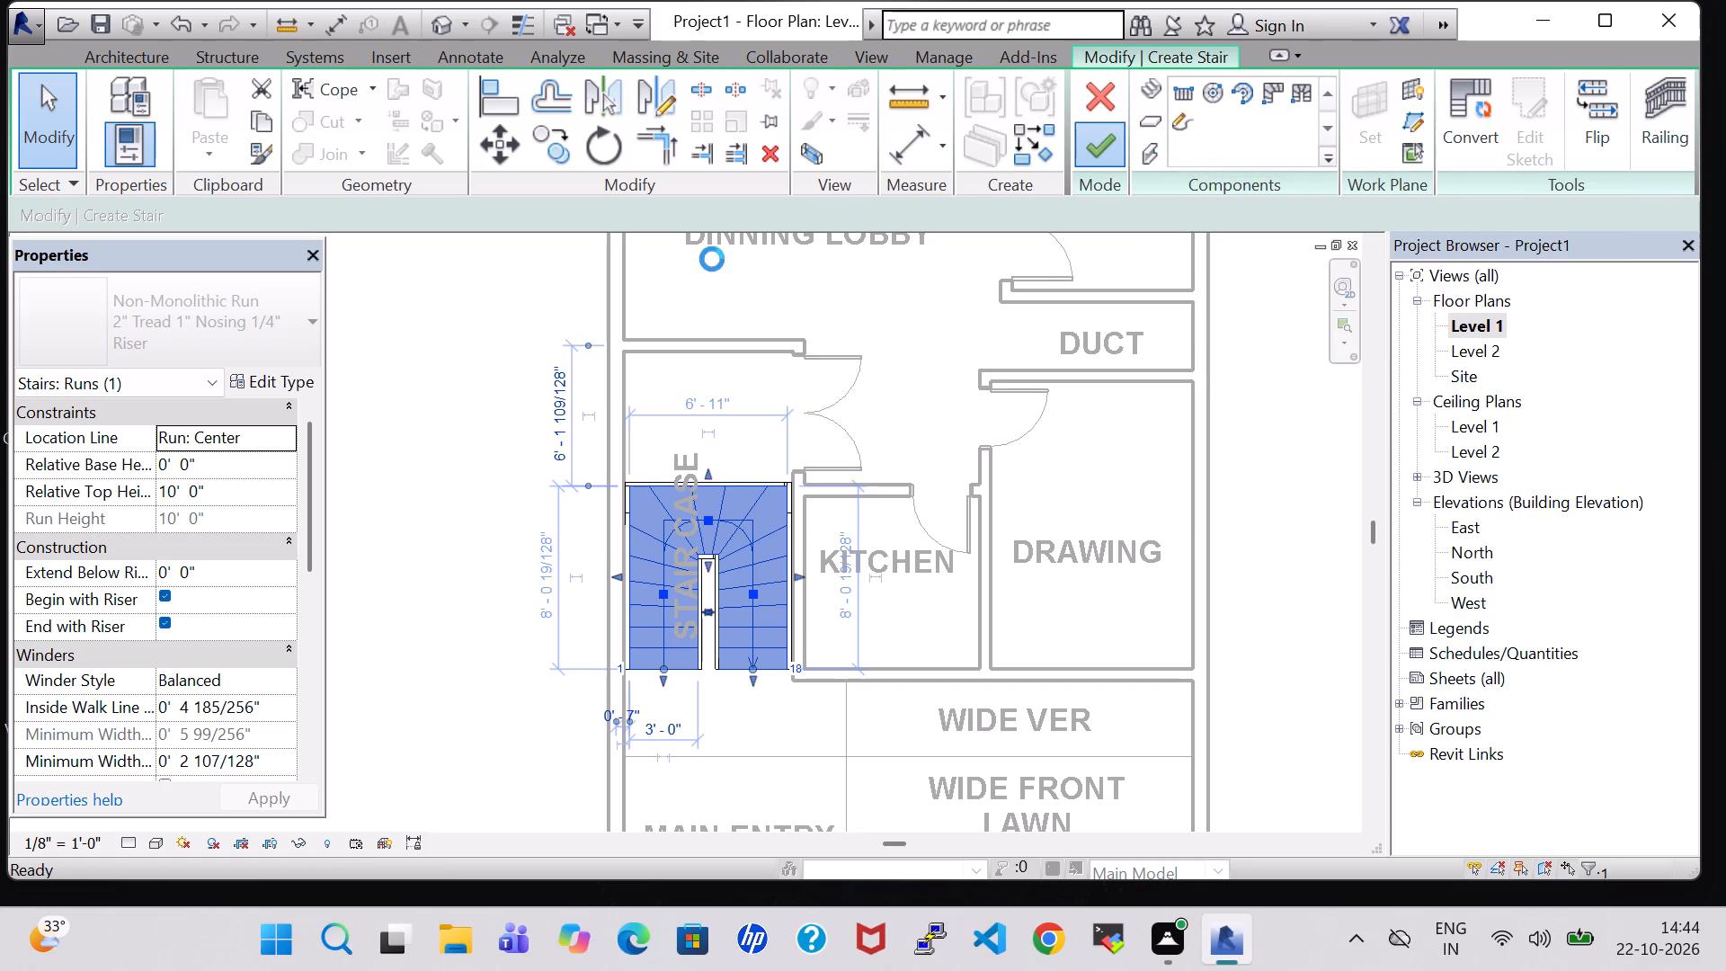
In the 3D view, examine the stair and its railings through the main entry and the roof opening.
{"action": "left_click", "coordinate": [433, 37]}
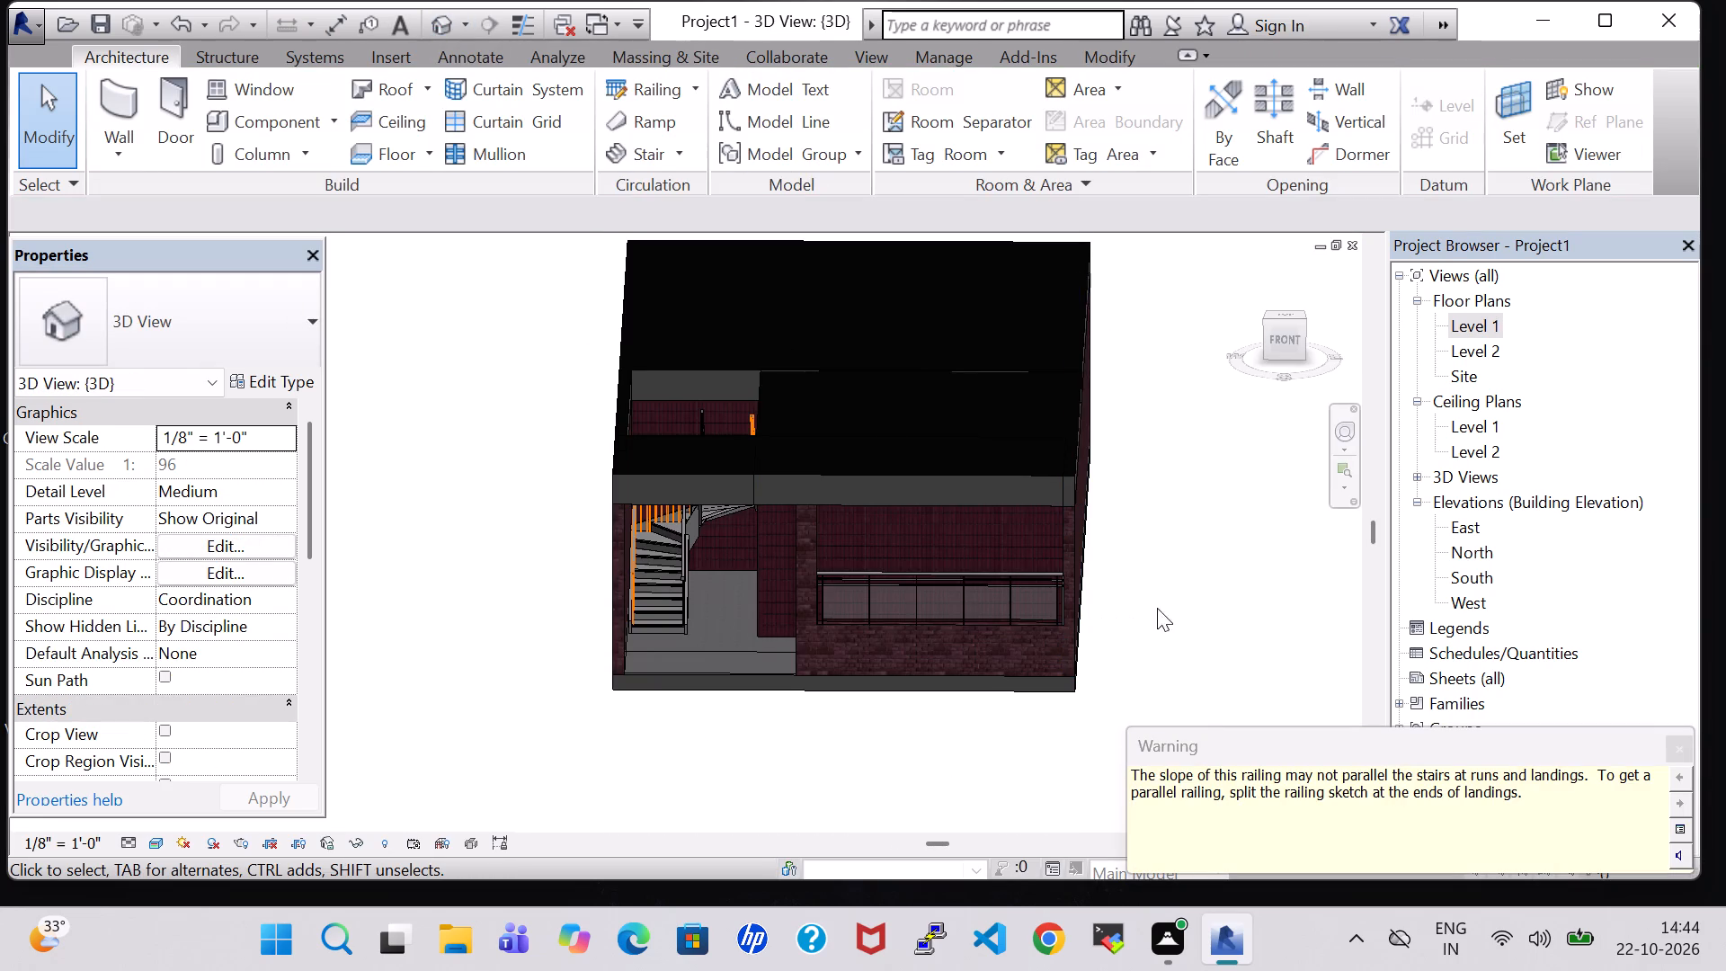
{"action": "middle_click_drag", "start_coordinate": [1170, 601], "coordinate": [1194, 591], "text": "shift"}
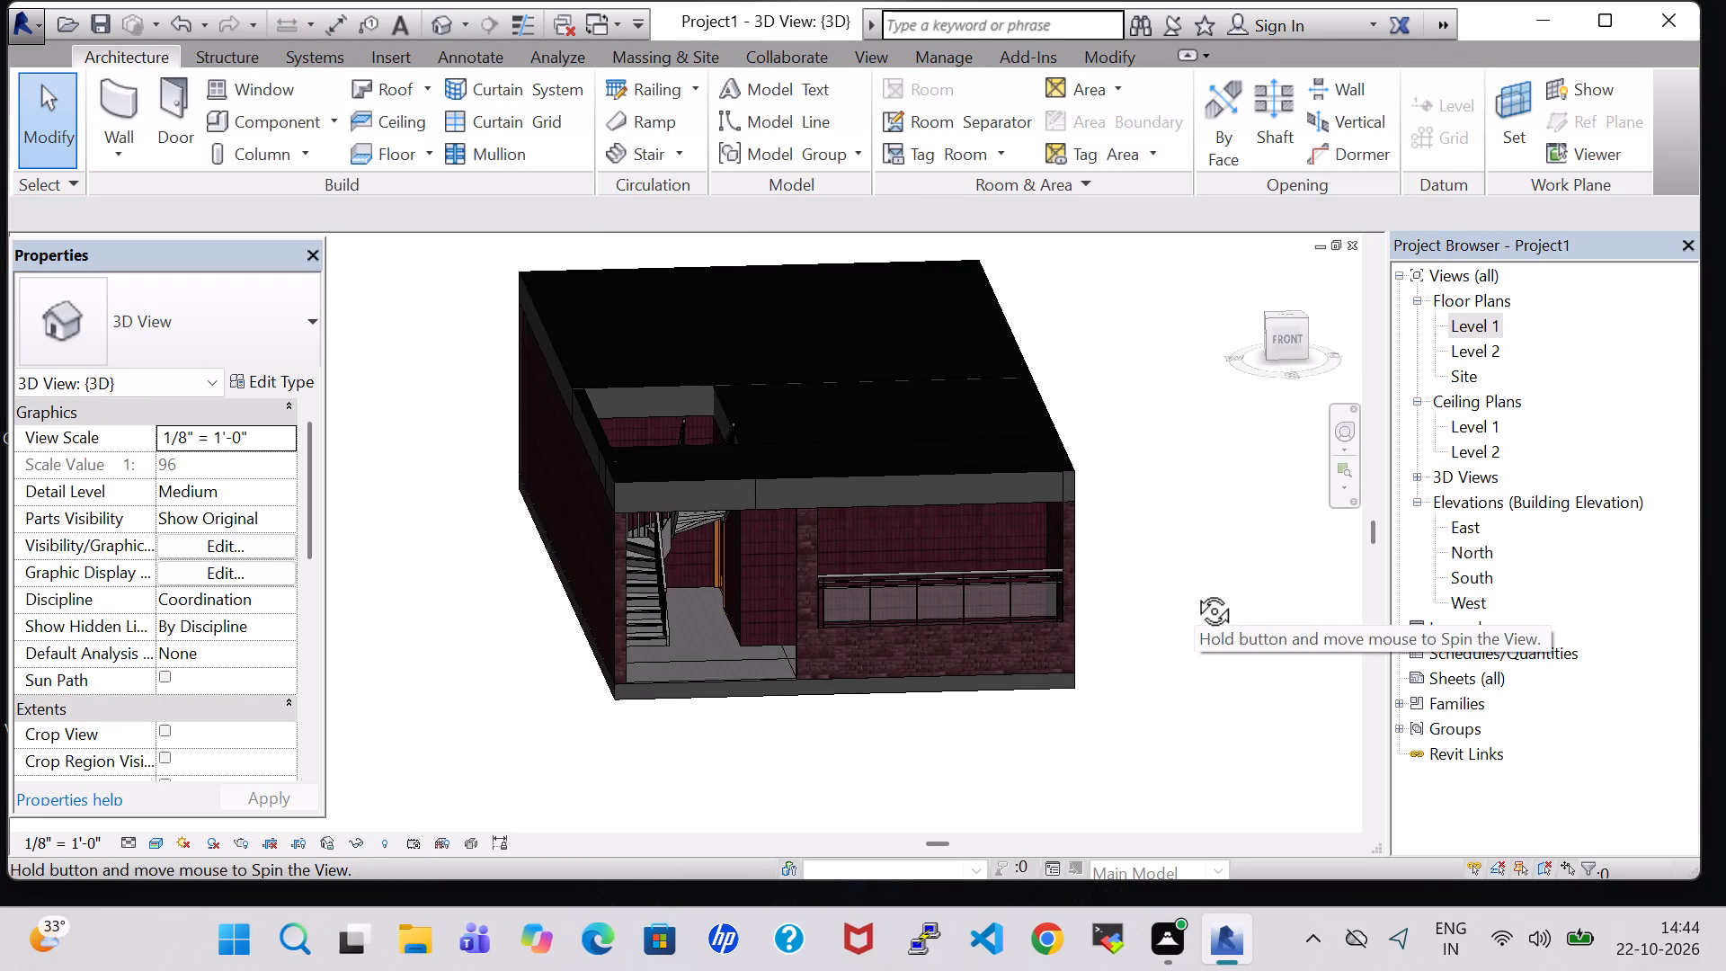
{"action": "middle_click_drag", "start_coordinate": [1194, 591], "coordinate": [1212, 509], "text": "shift"}
{"action": "middle_click_drag", "start_coordinate": [1183, 476], "coordinate": [1243, 645], "text": "shift"}
{"action": "middle_click_drag", "start_coordinate": [1128, 645], "coordinate": [1277, 831]}
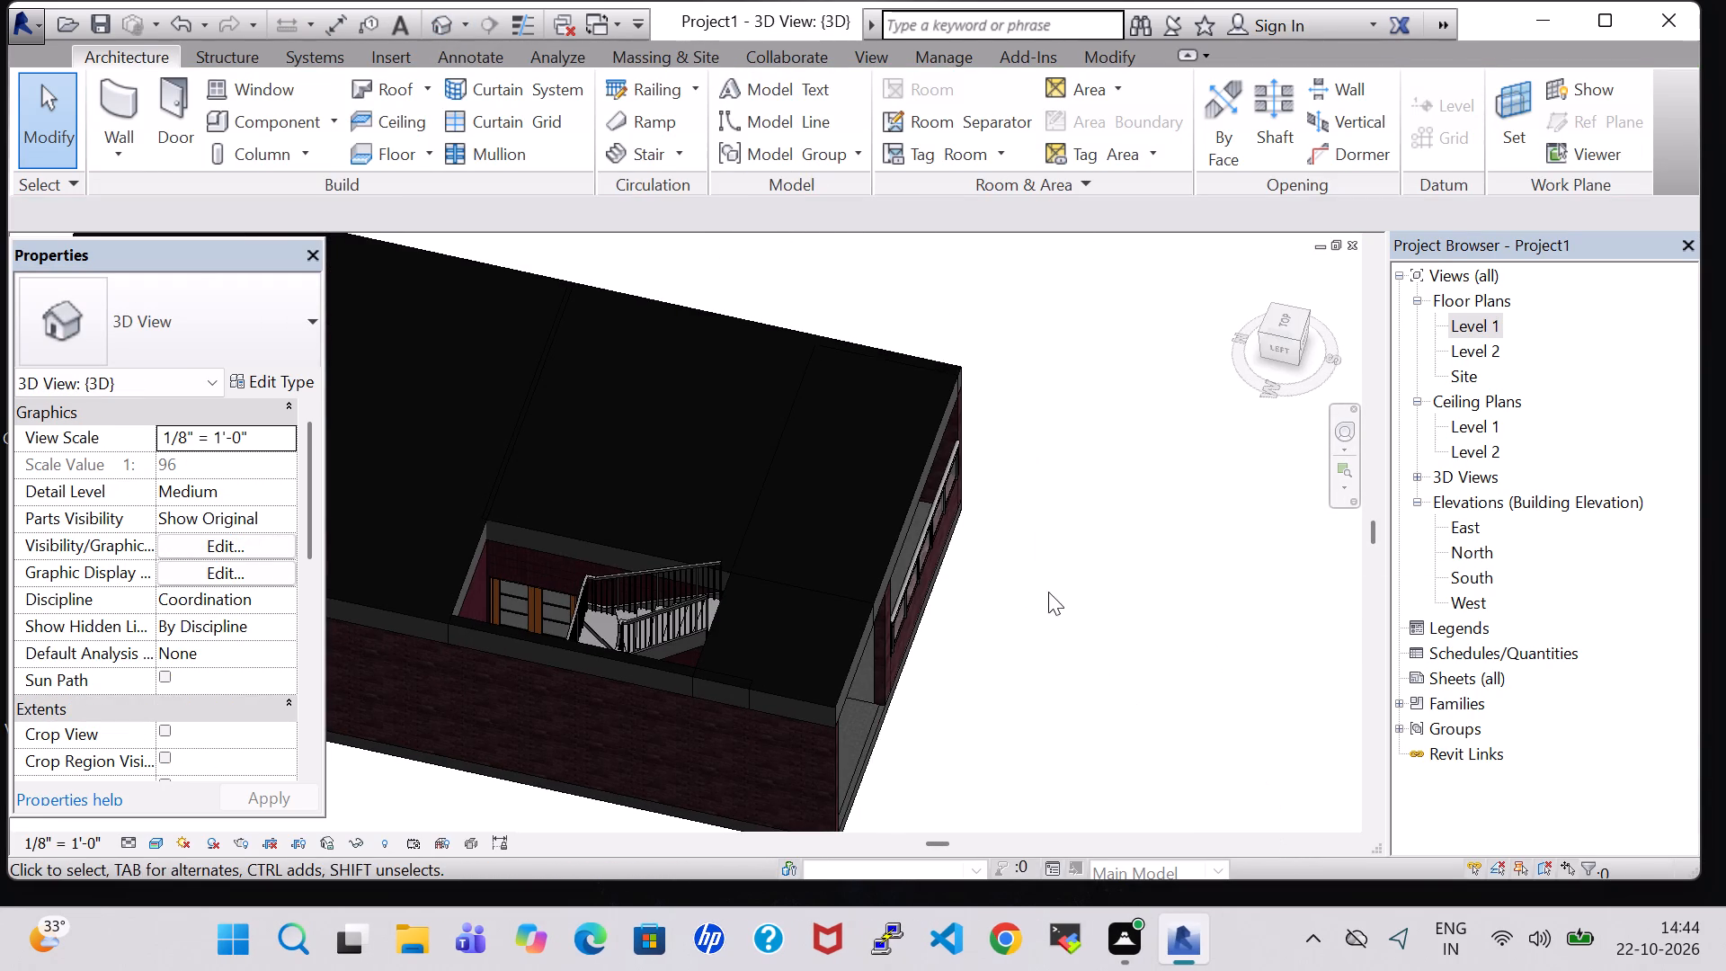
{"action": "middle_click_drag", "start_coordinate": [1054, 592], "coordinate": [915, 444]}
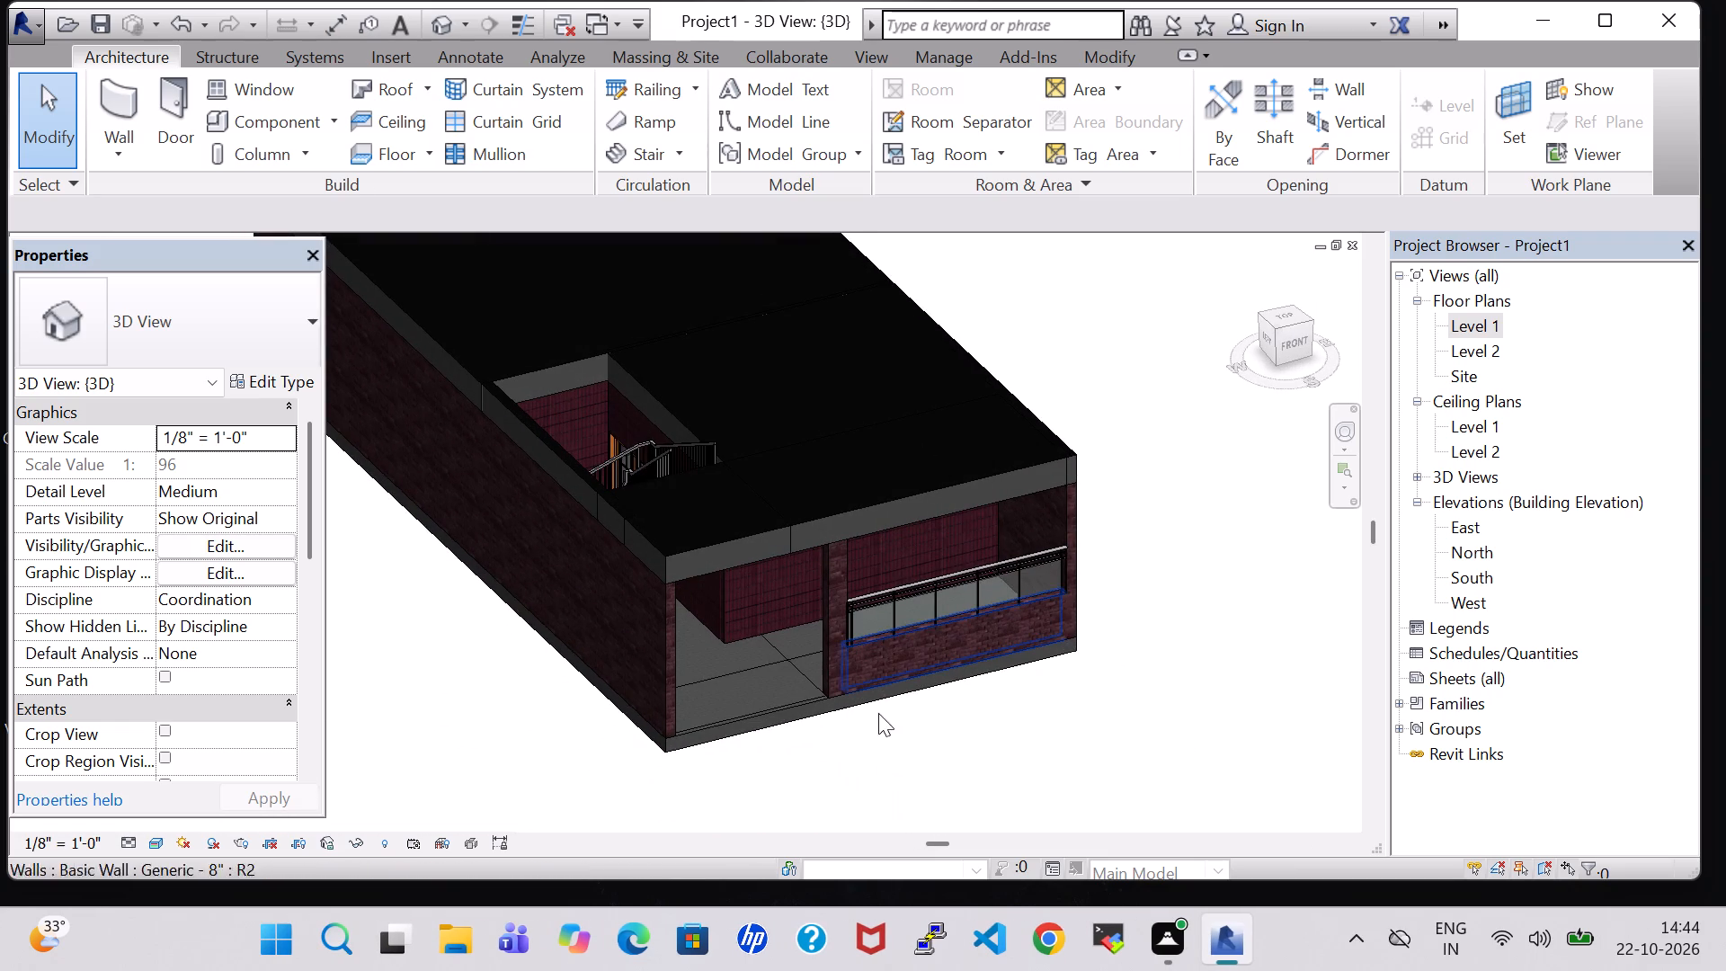
Examine the stair, the roof opening and the roof edges in the 3D view from the front, above and the stair side.
{"action": "middle_click_drag", "start_coordinate": [894, 788], "coordinate": [799, 605], "text": "shift"}
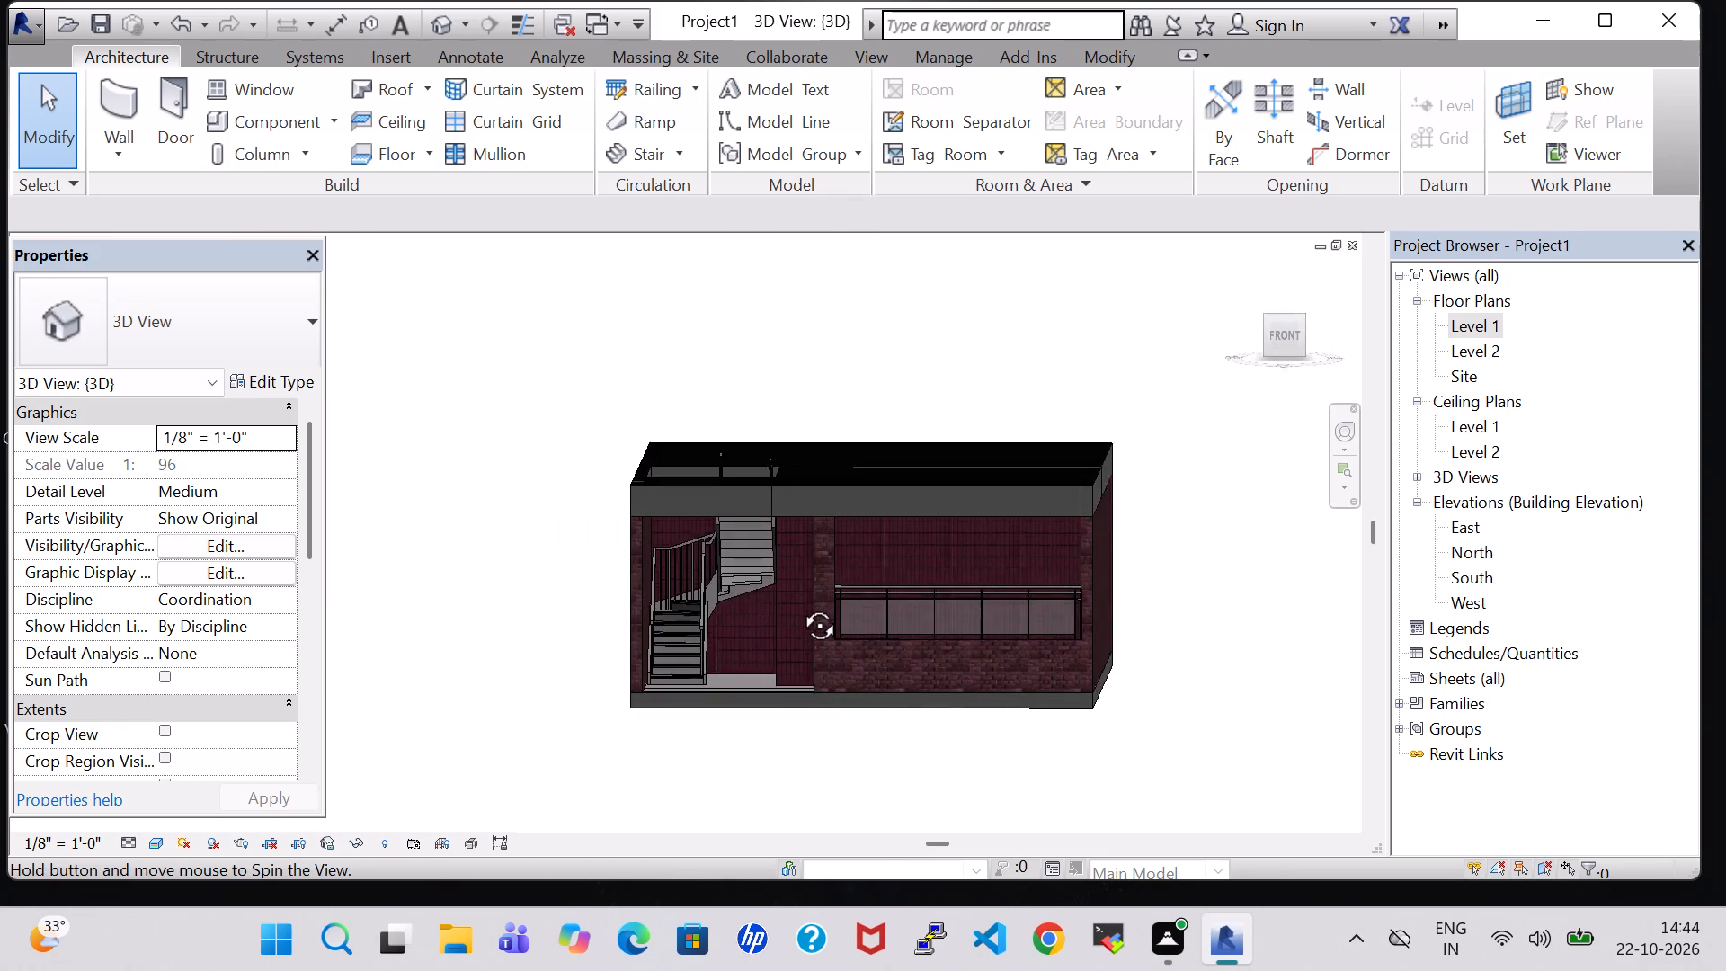
{"action": "middle_click_drag", "start_coordinate": [799, 605], "coordinate": [799, 628], "text": "shift"}
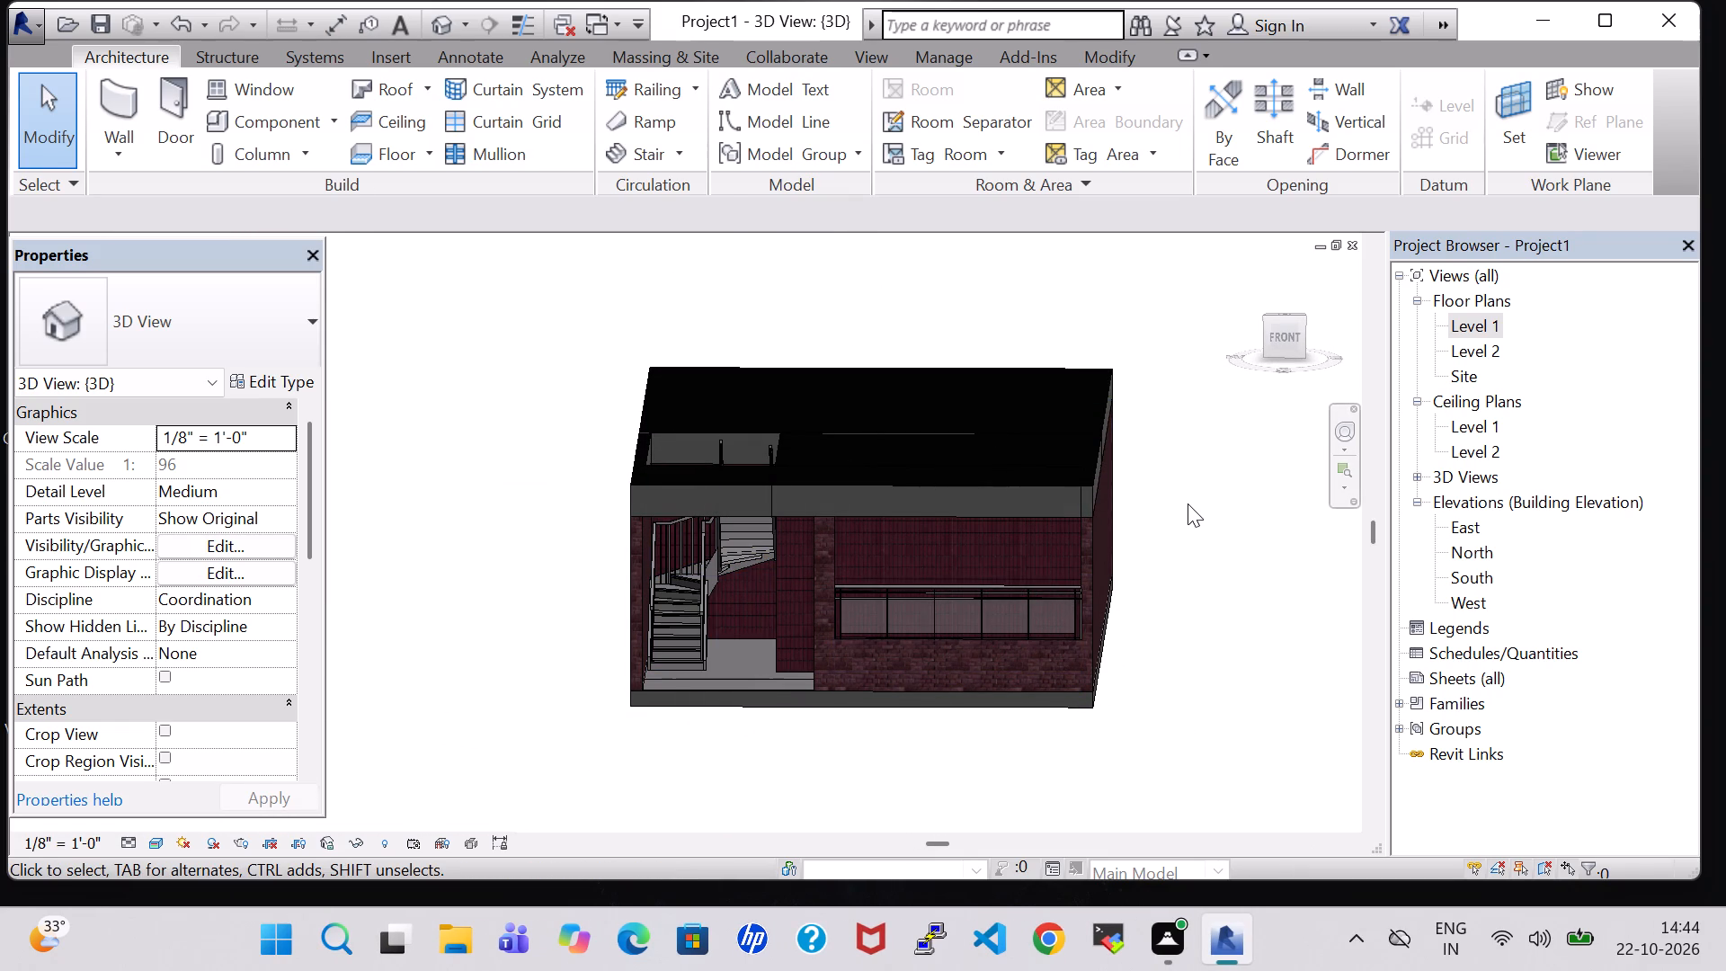
{"action": "middle_click_drag", "start_coordinate": [1188, 503], "coordinate": [1197, 685], "text": "shift"}
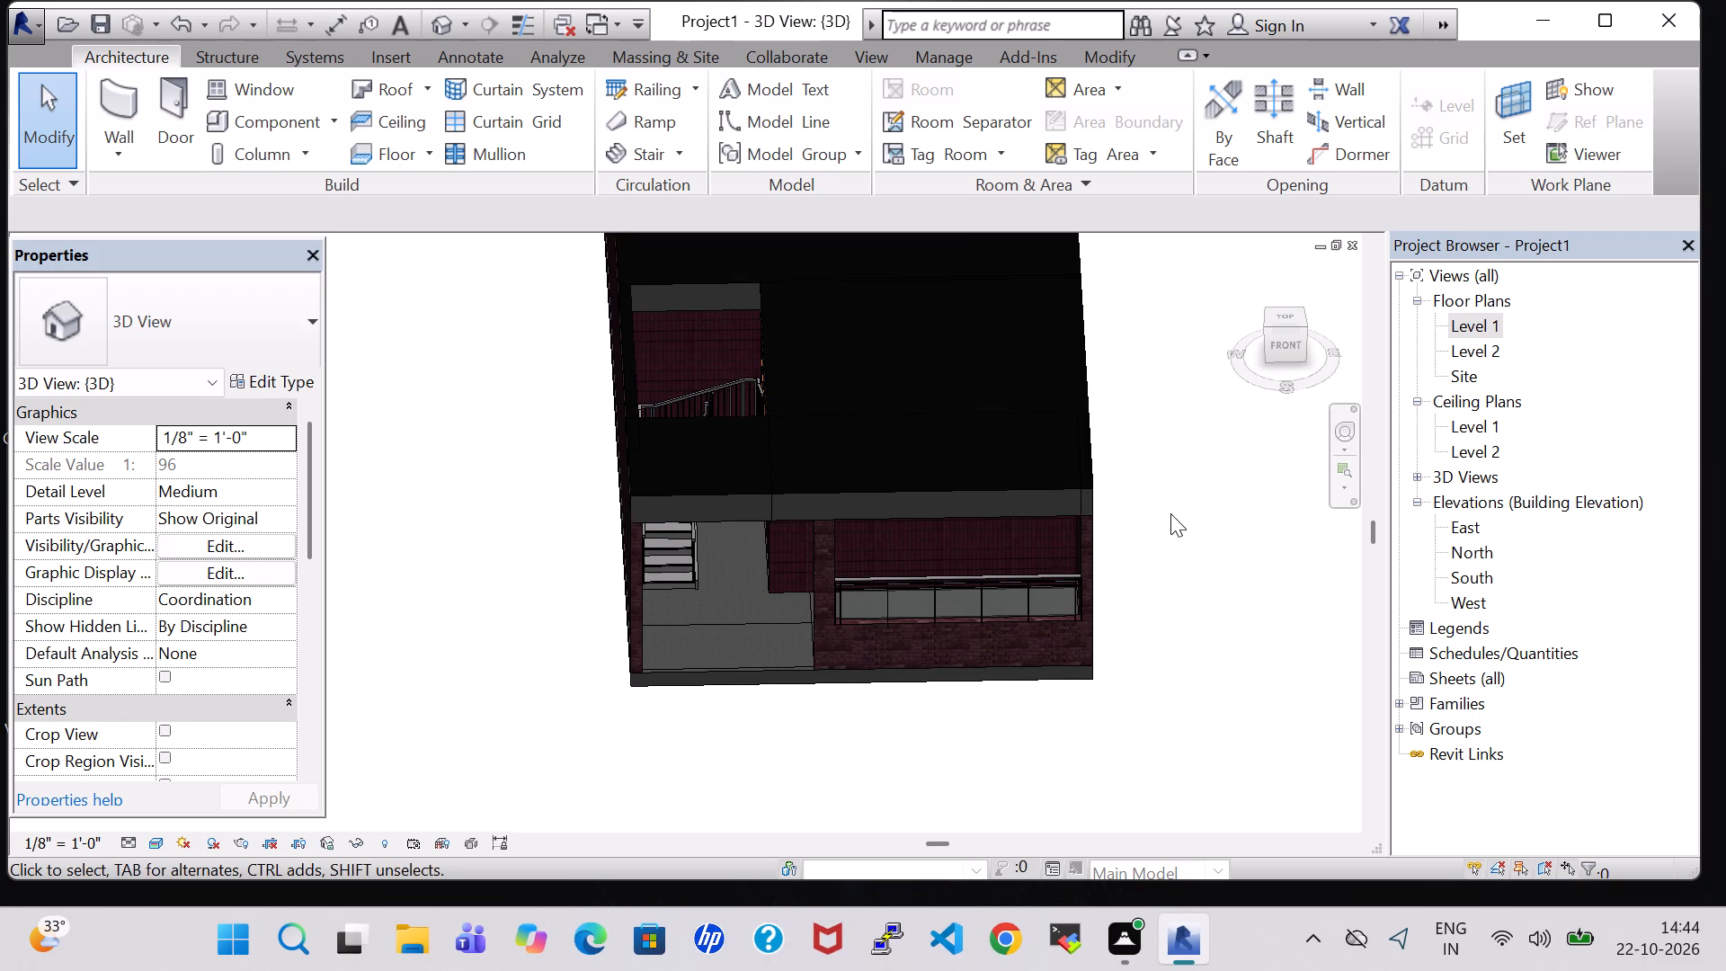
{"action": "middle_click_drag", "start_coordinate": [1165, 485], "coordinate": [1342, 628], "text": "shift"}
{"action": "scroll", "coordinate": [1165, 486], "scroll_direction": "down", "scroll_amount": 1, "text": "shift"}
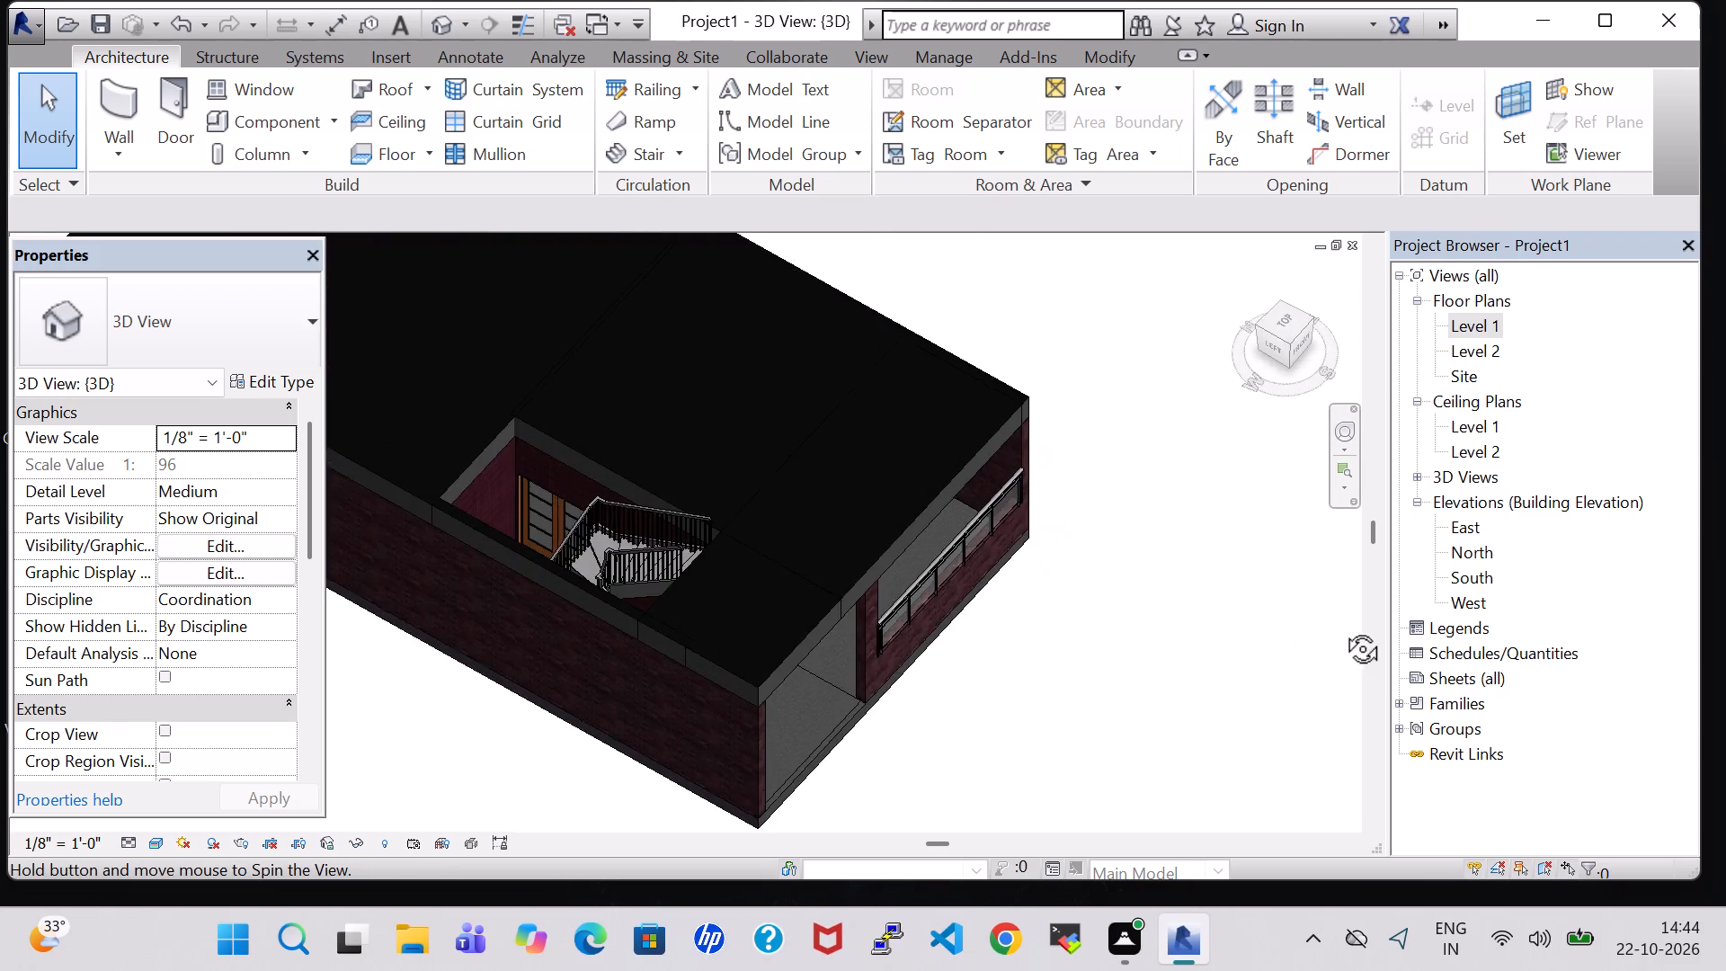
{"action": "middle_click_drag", "start_coordinate": [1342, 628], "coordinate": [1393, 647], "text": "shift"}
{"action": "middle_click_drag", "start_coordinate": [1030, 485], "coordinate": [1017, 471], "text": "shift"}
{"action": "middle_click_drag", "start_coordinate": [879, 499], "coordinate": [873, 485], "text": "shift"}
{"action": "middle_click_drag", "start_coordinate": [868, 478], "coordinate": [859, 458], "text": "shift"}
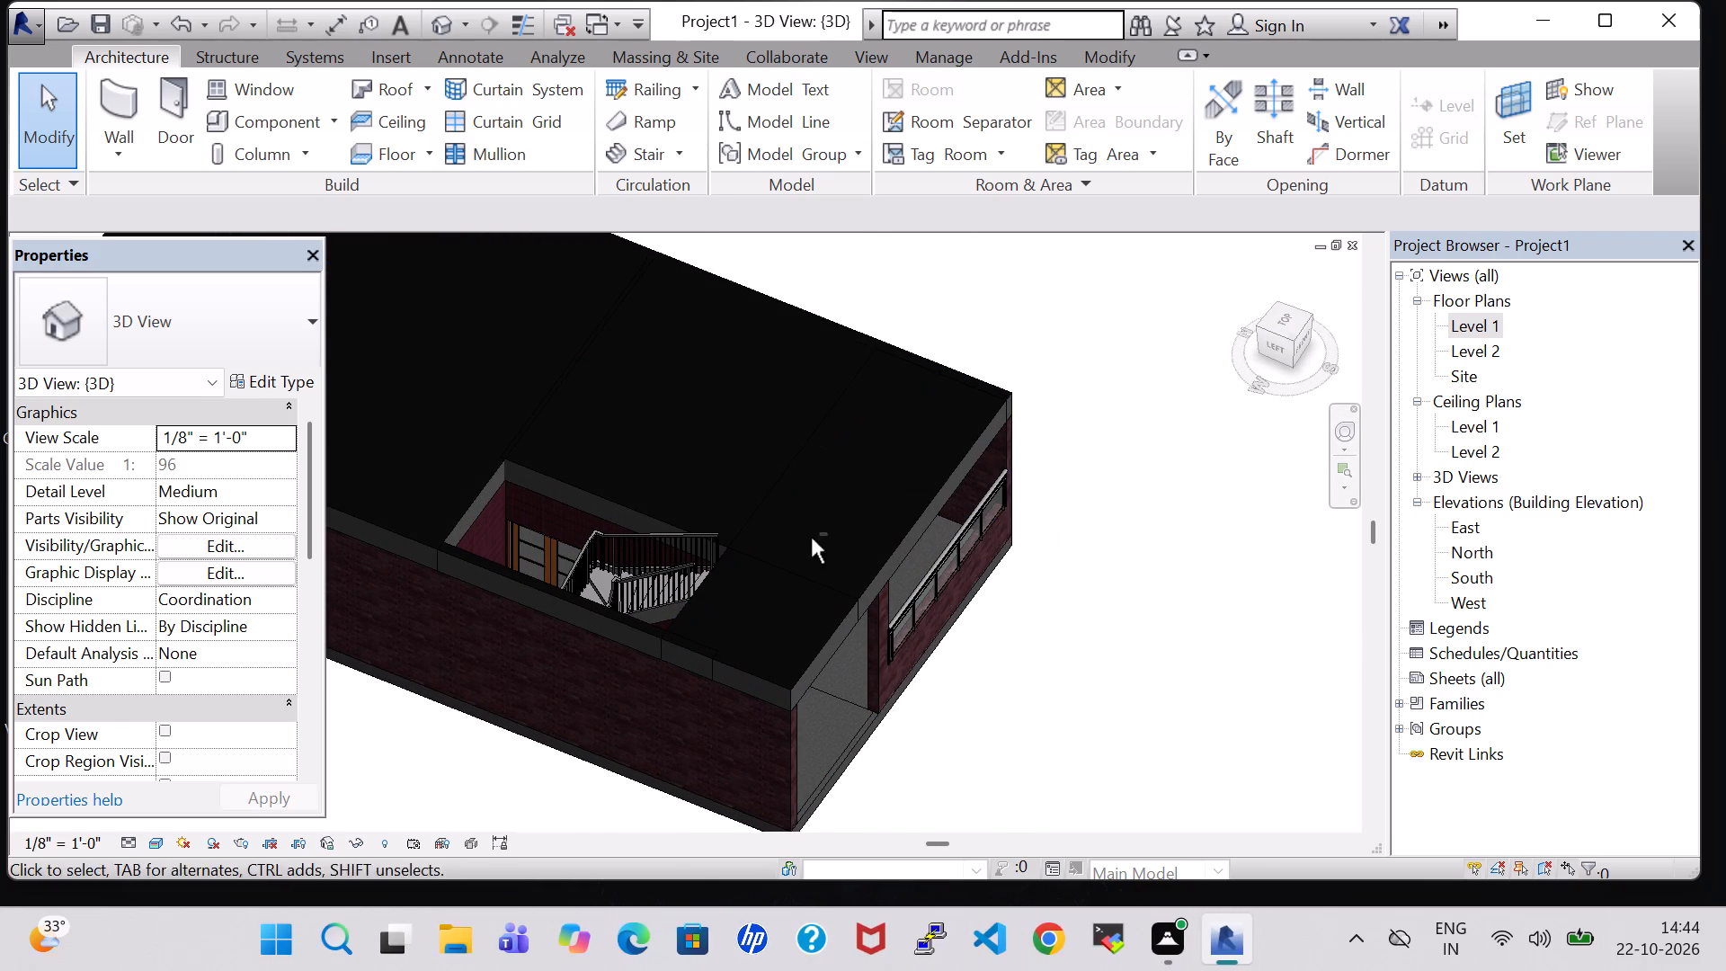
{"action": "middle_click_drag", "start_coordinate": [954, 723], "coordinate": [862, 688], "text": "shift"}
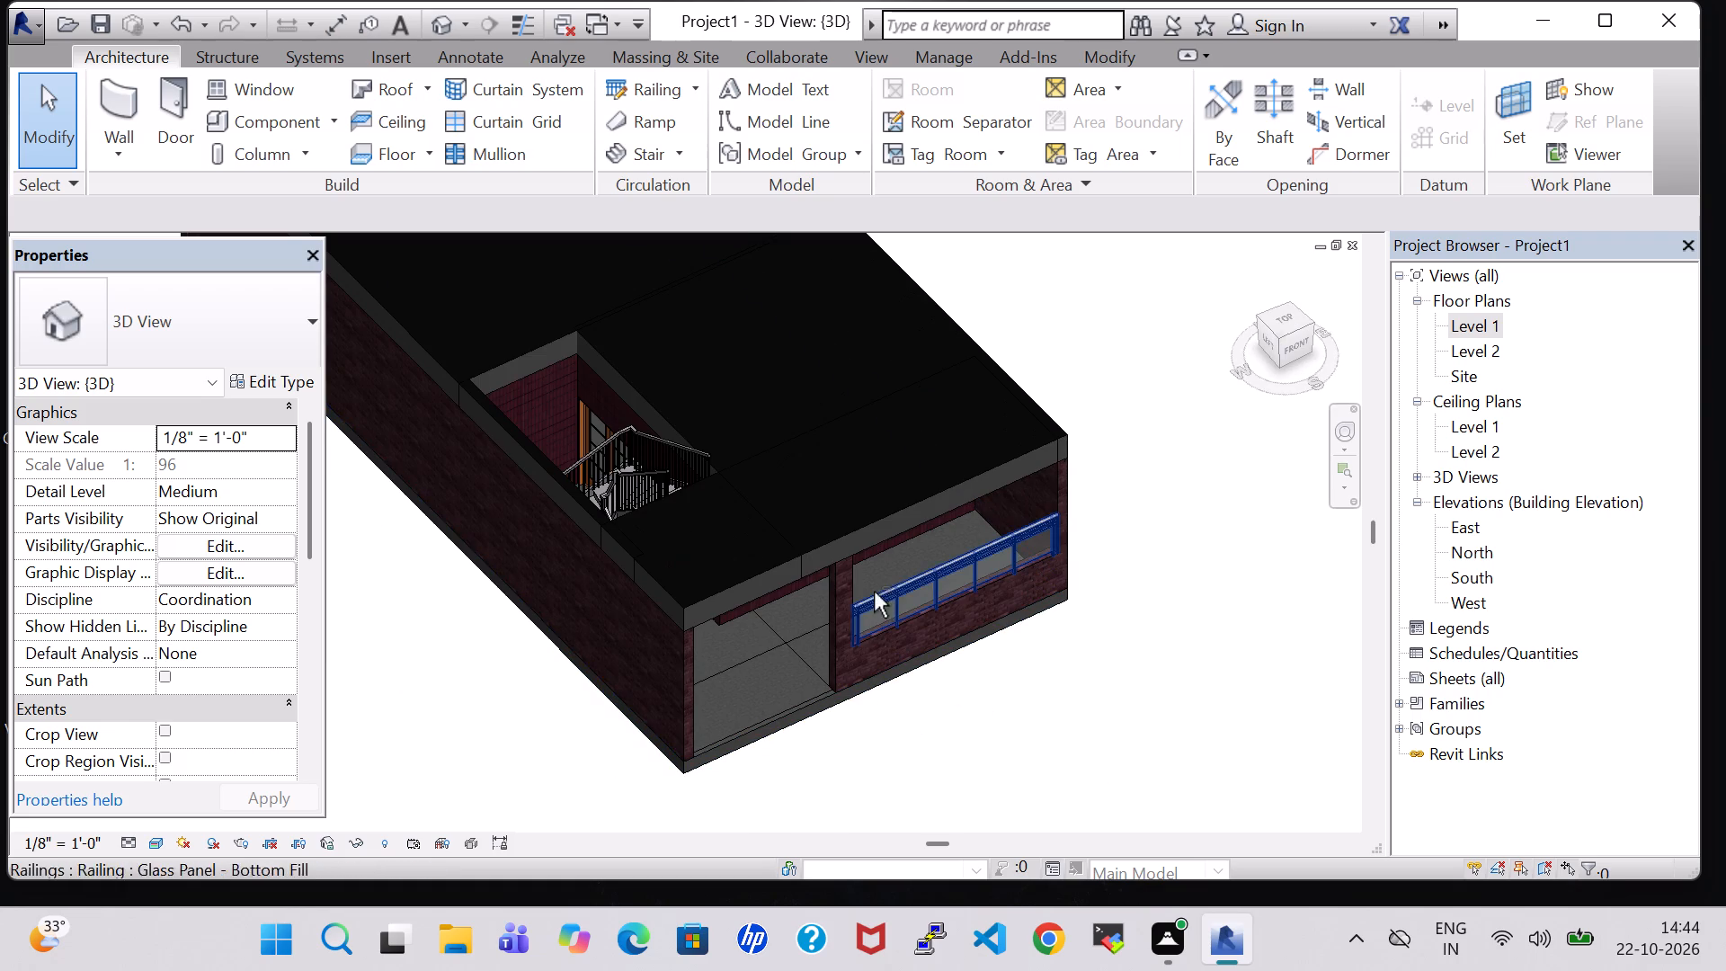
{"action": "middle_click_drag", "start_coordinate": [1082, 754], "coordinate": [962, 530], "text": "shift"}
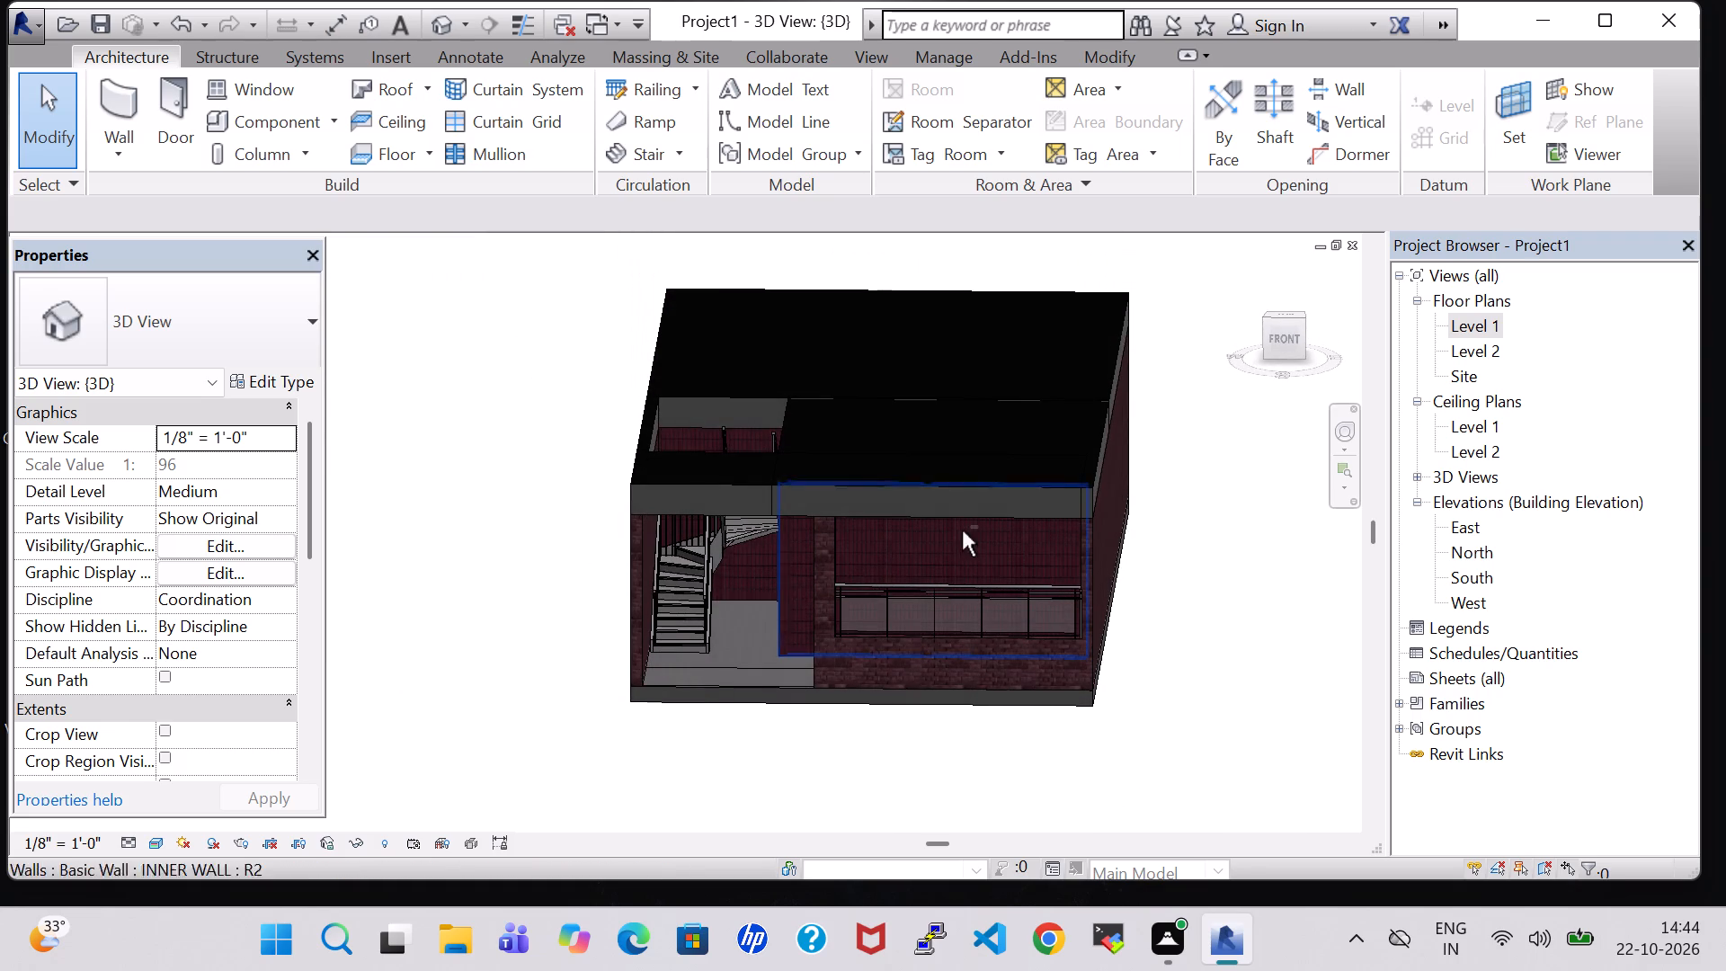
{"action": "middle_click_drag", "start_coordinate": [910, 675], "coordinate": [913, 654], "text": "shift"}
{"action": "middle_click_drag", "start_coordinate": [903, 809], "coordinate": [907, 751], "text": "shift"}
{"action": "middle_click_drag", "start_coordinate": [907, 751], "coordinate": [907, 738], "text": "shift"}
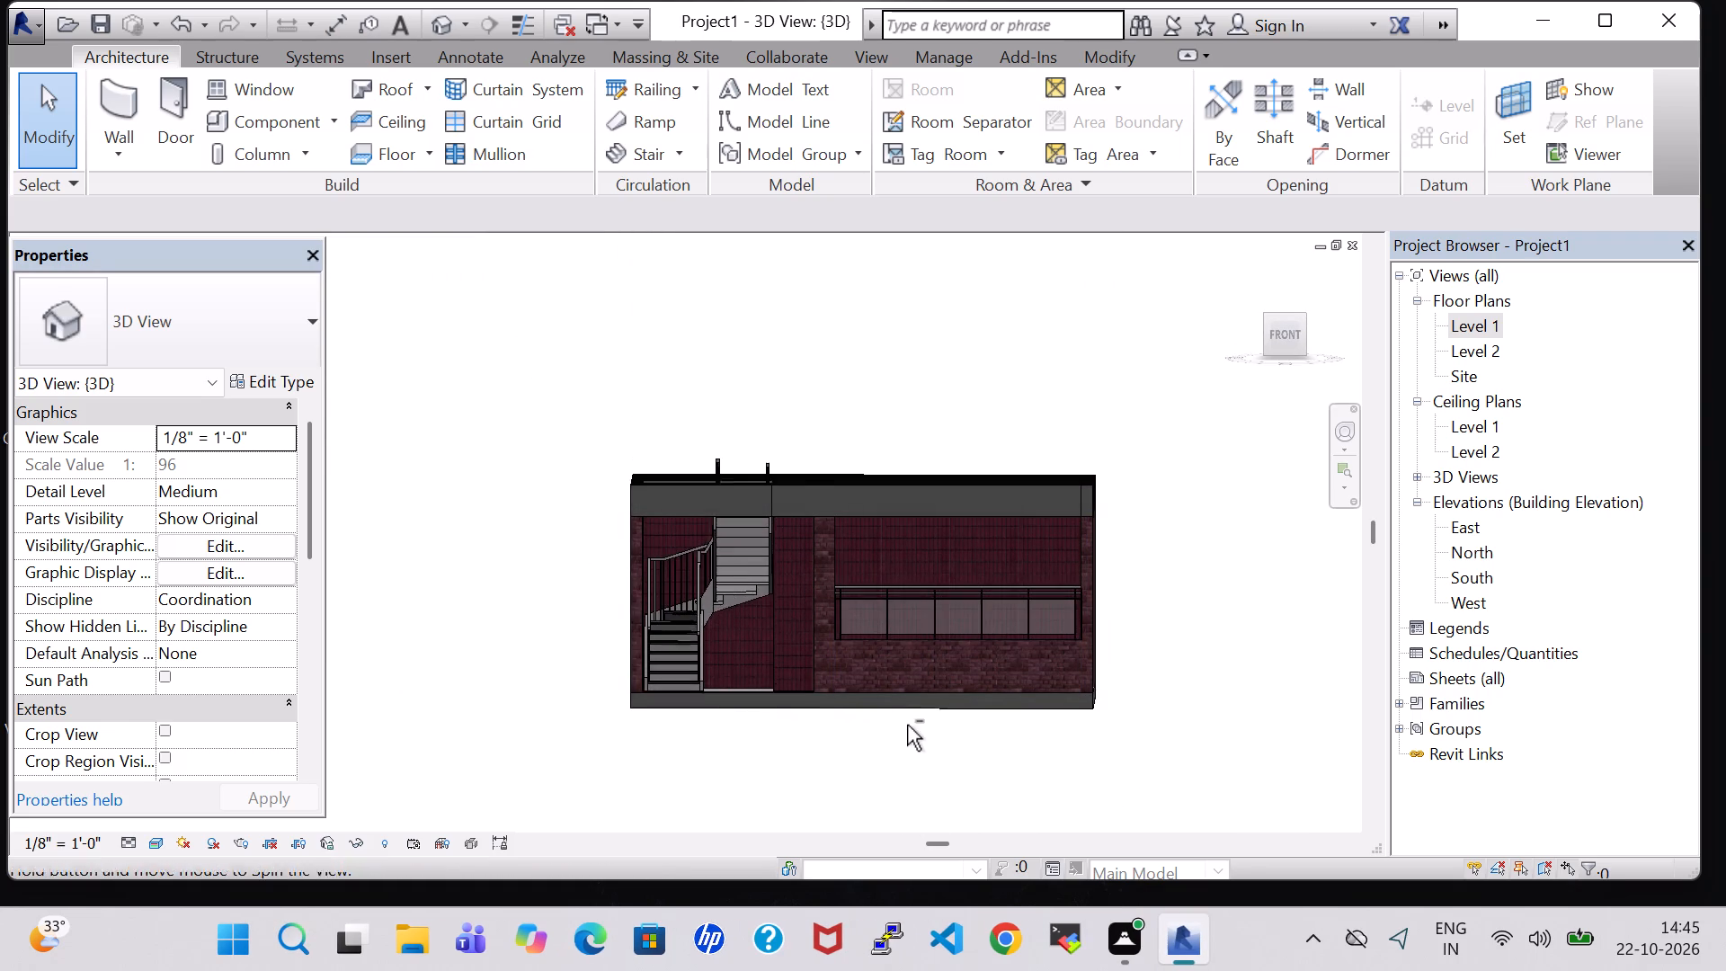
{"action": "middle_click", "coordinate": [921, 731], "text": "shift"}
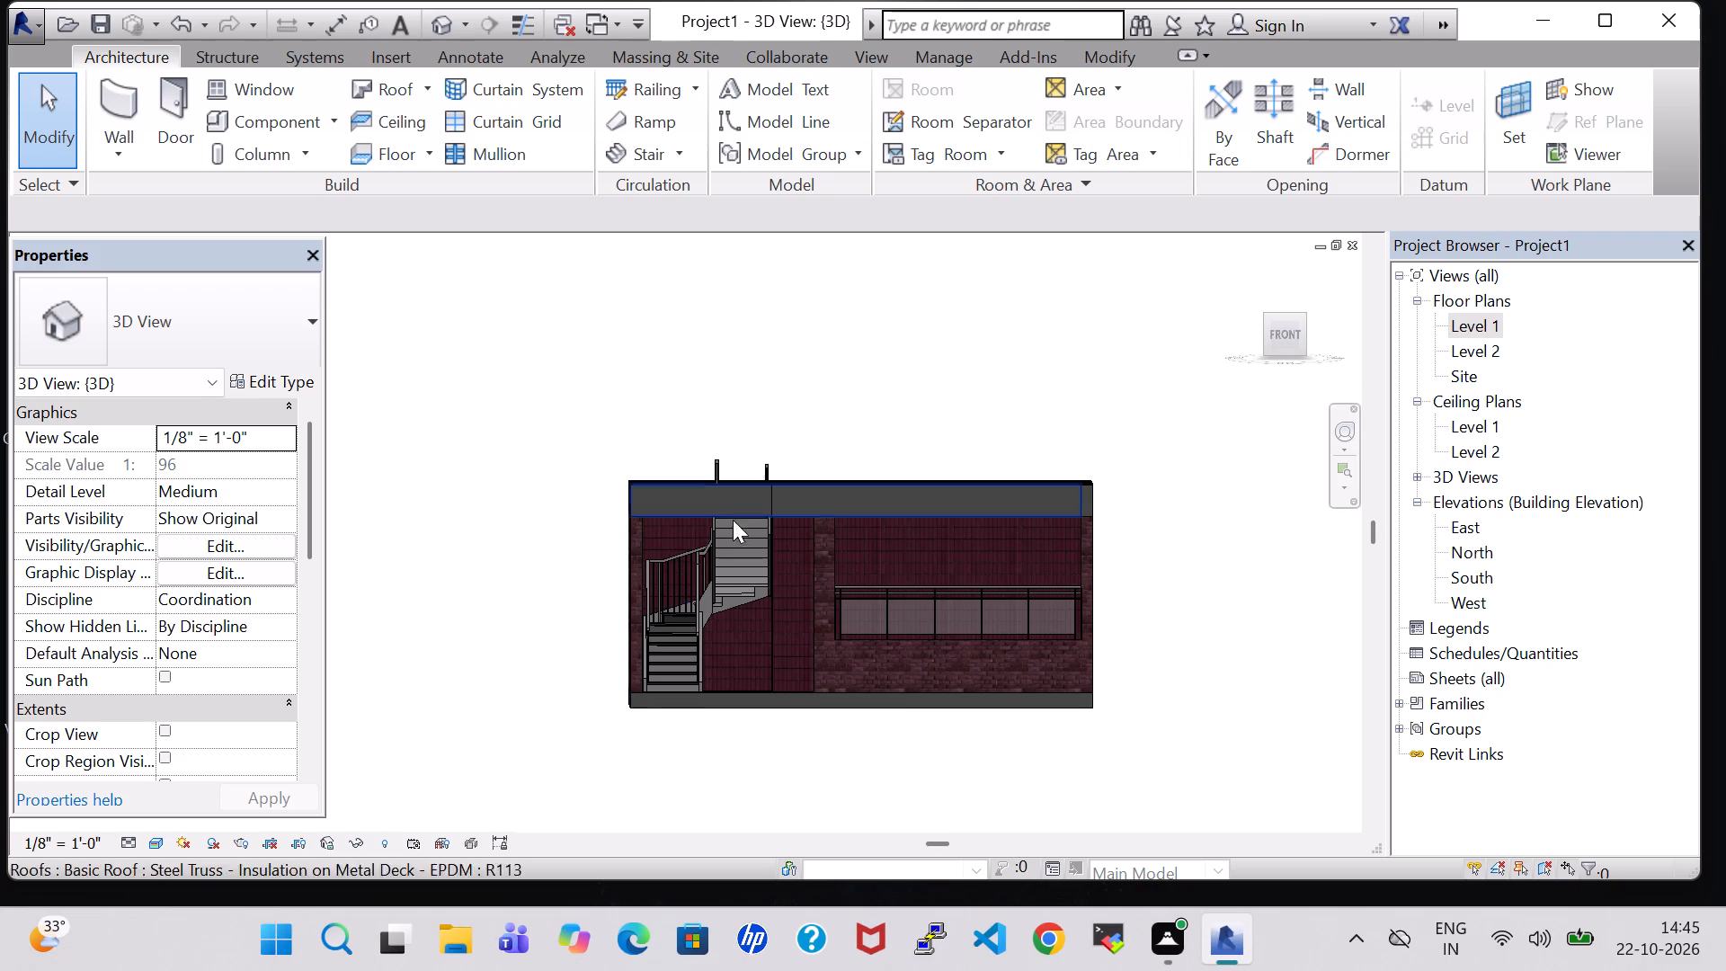
{"action": "middle_click_drag", "start_coordinate": [528, 729], "coordinate": [935, 873], "text": "shift"}
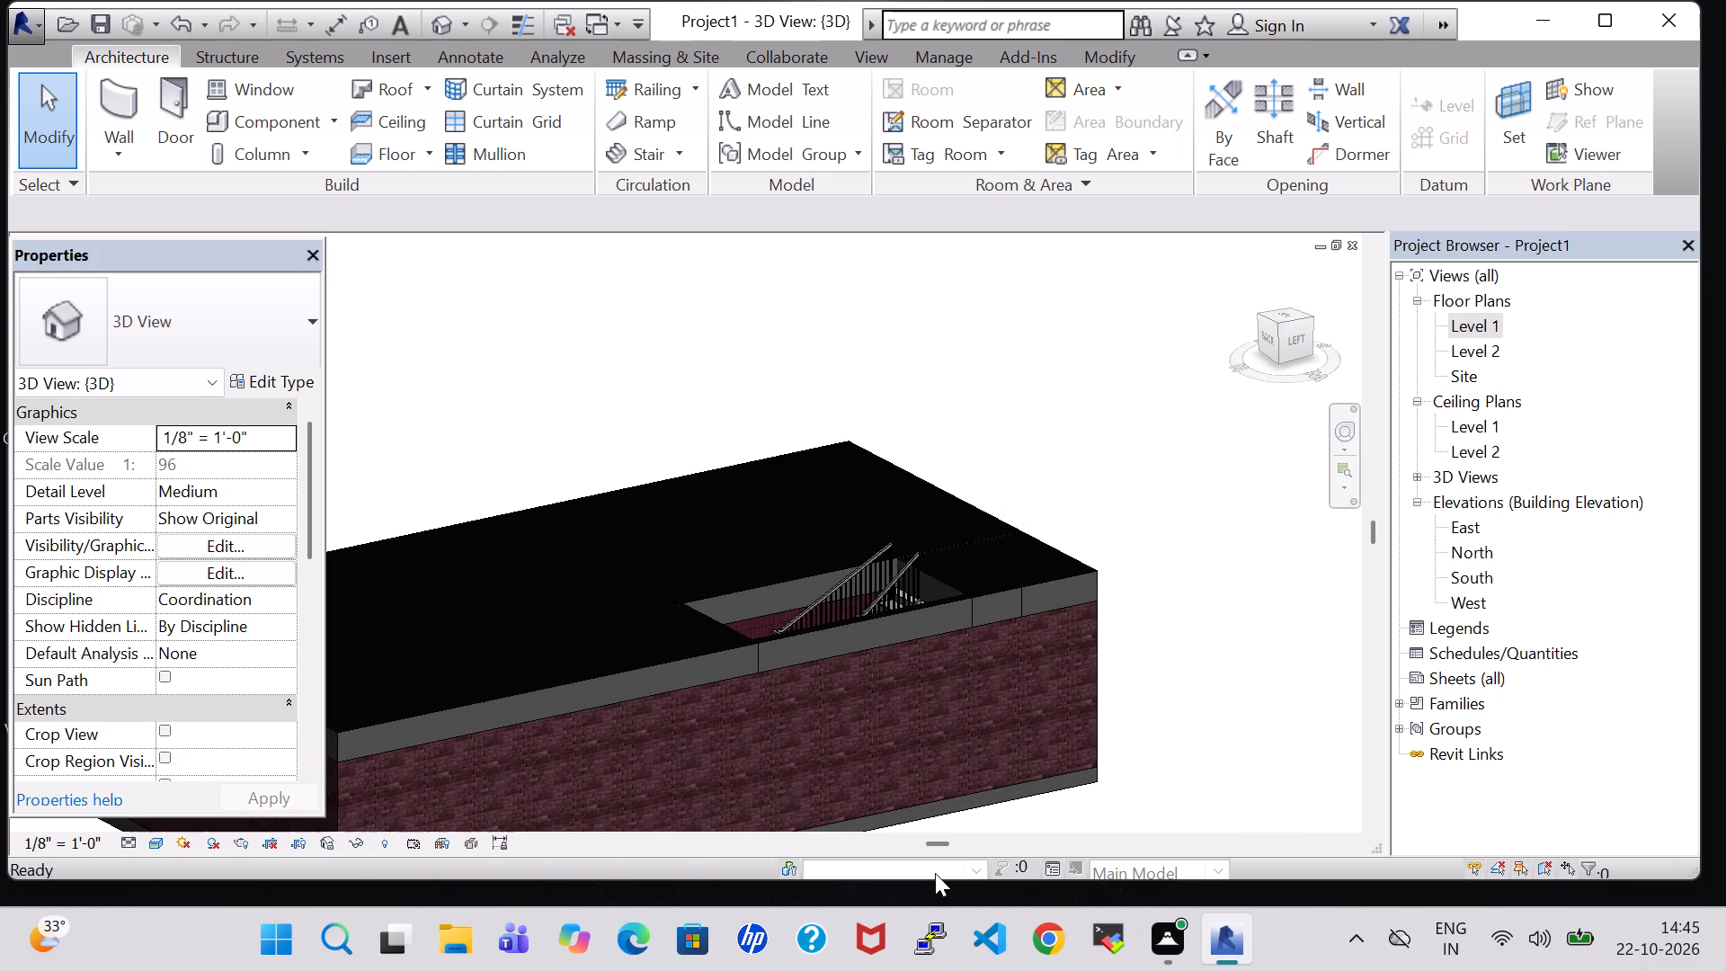
{"action": "scroll", "coordinate": [953, 849], "scroll_direction": "down", "scroll_amount": 1, "text": "shift"}
{"action": "middle_click_drag", "start_coordinate": [1196, 545], "coordinate": [1052, 581], "text": "shift"}
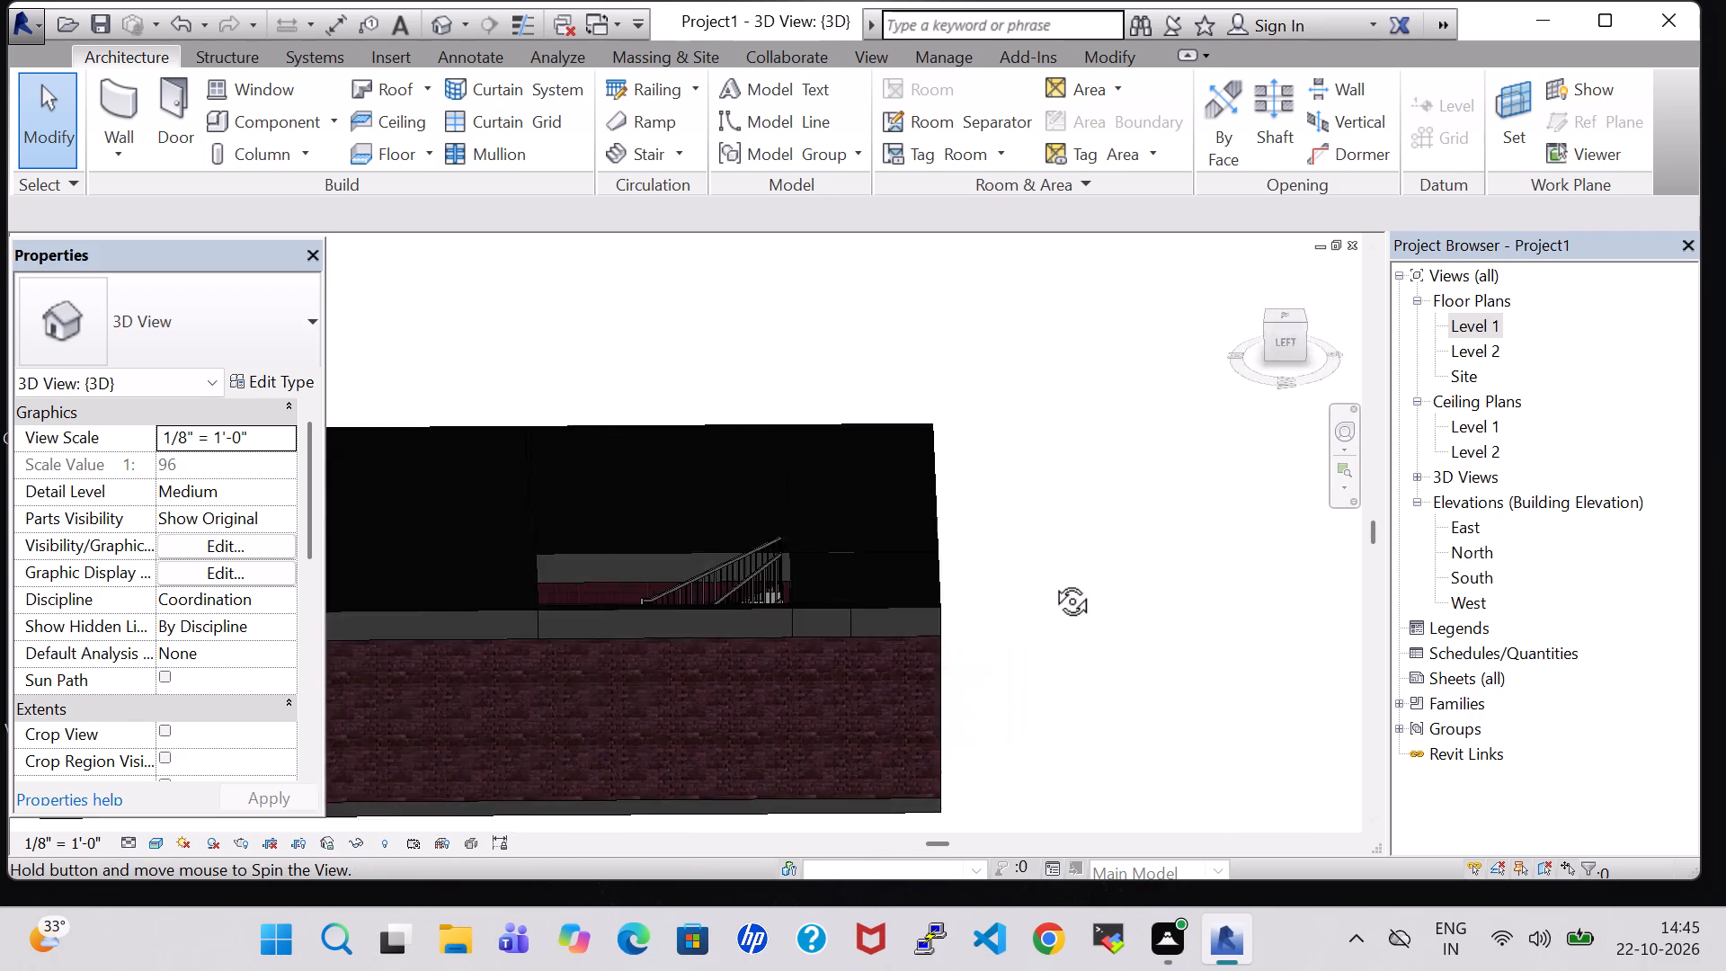
{"action": "middle_click_drag", "start_coordinate": [1052, 581], "coordinate": [786, 474], "text": "shift"}
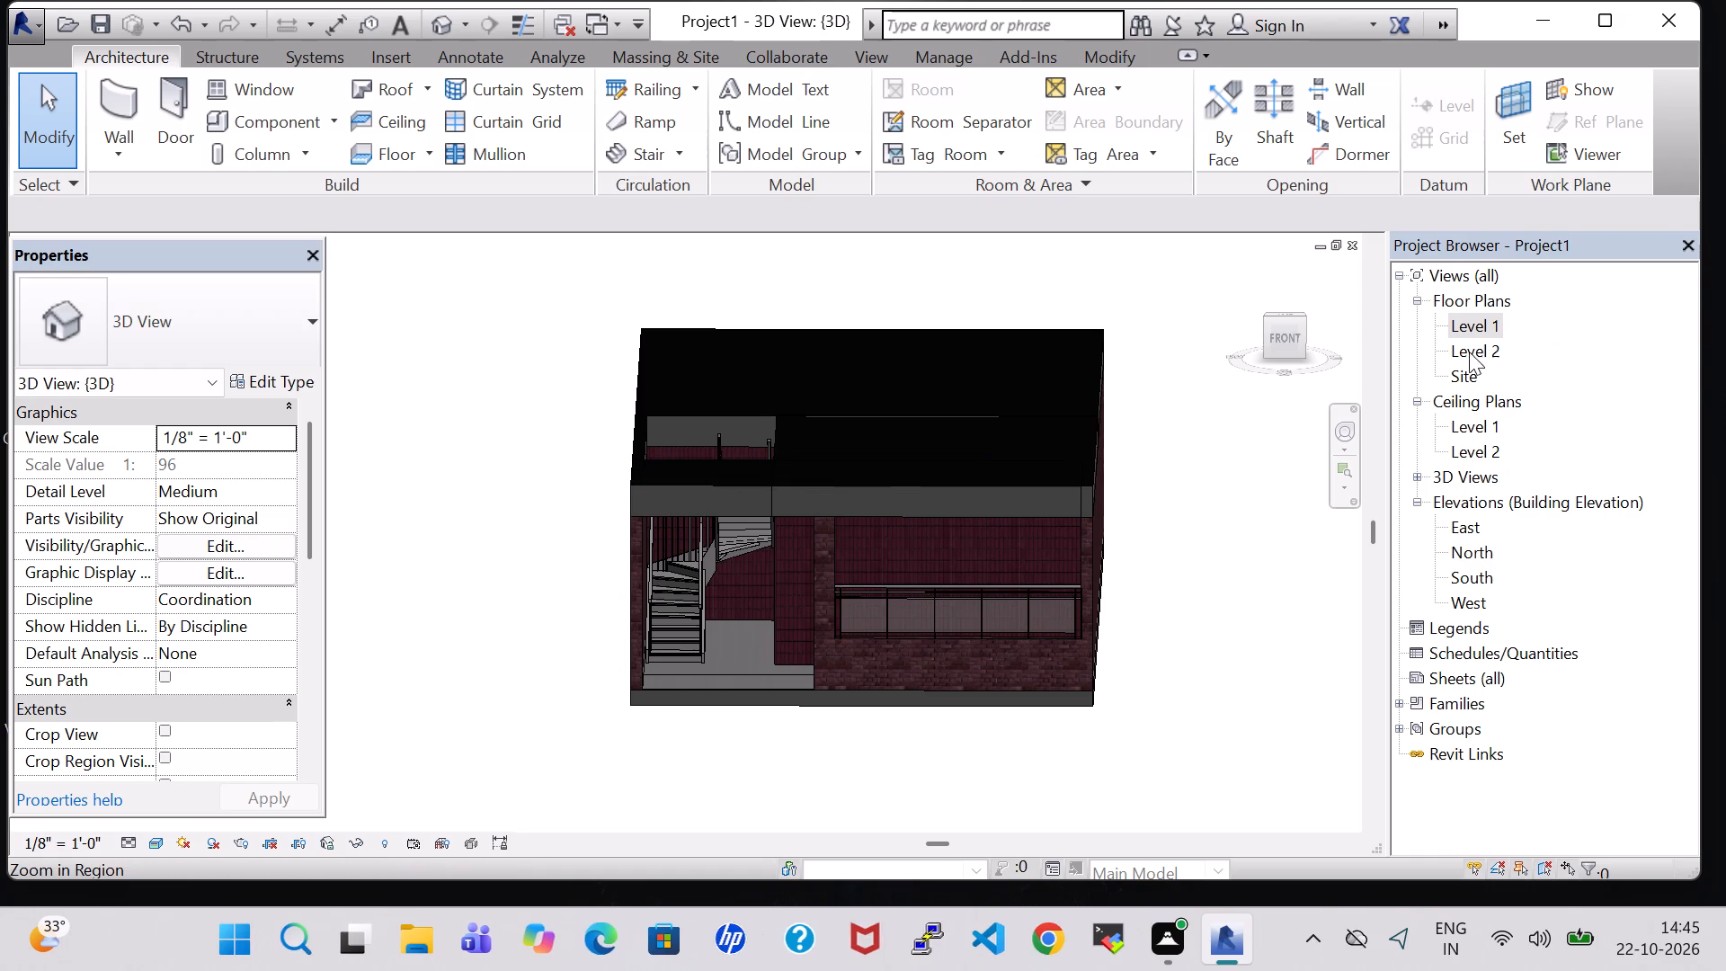
On the Level 1 plan, sketch a railing path about 51'-2" long along the stair-side outer wall, from the court yard corner to the main entry corner.
{"action": "double_click", "coordinate": [1472, 325]}
{"action": "scroll", "coordinate": [1042, 485], "scroll_direction": "down", "scroll_amount": 4}
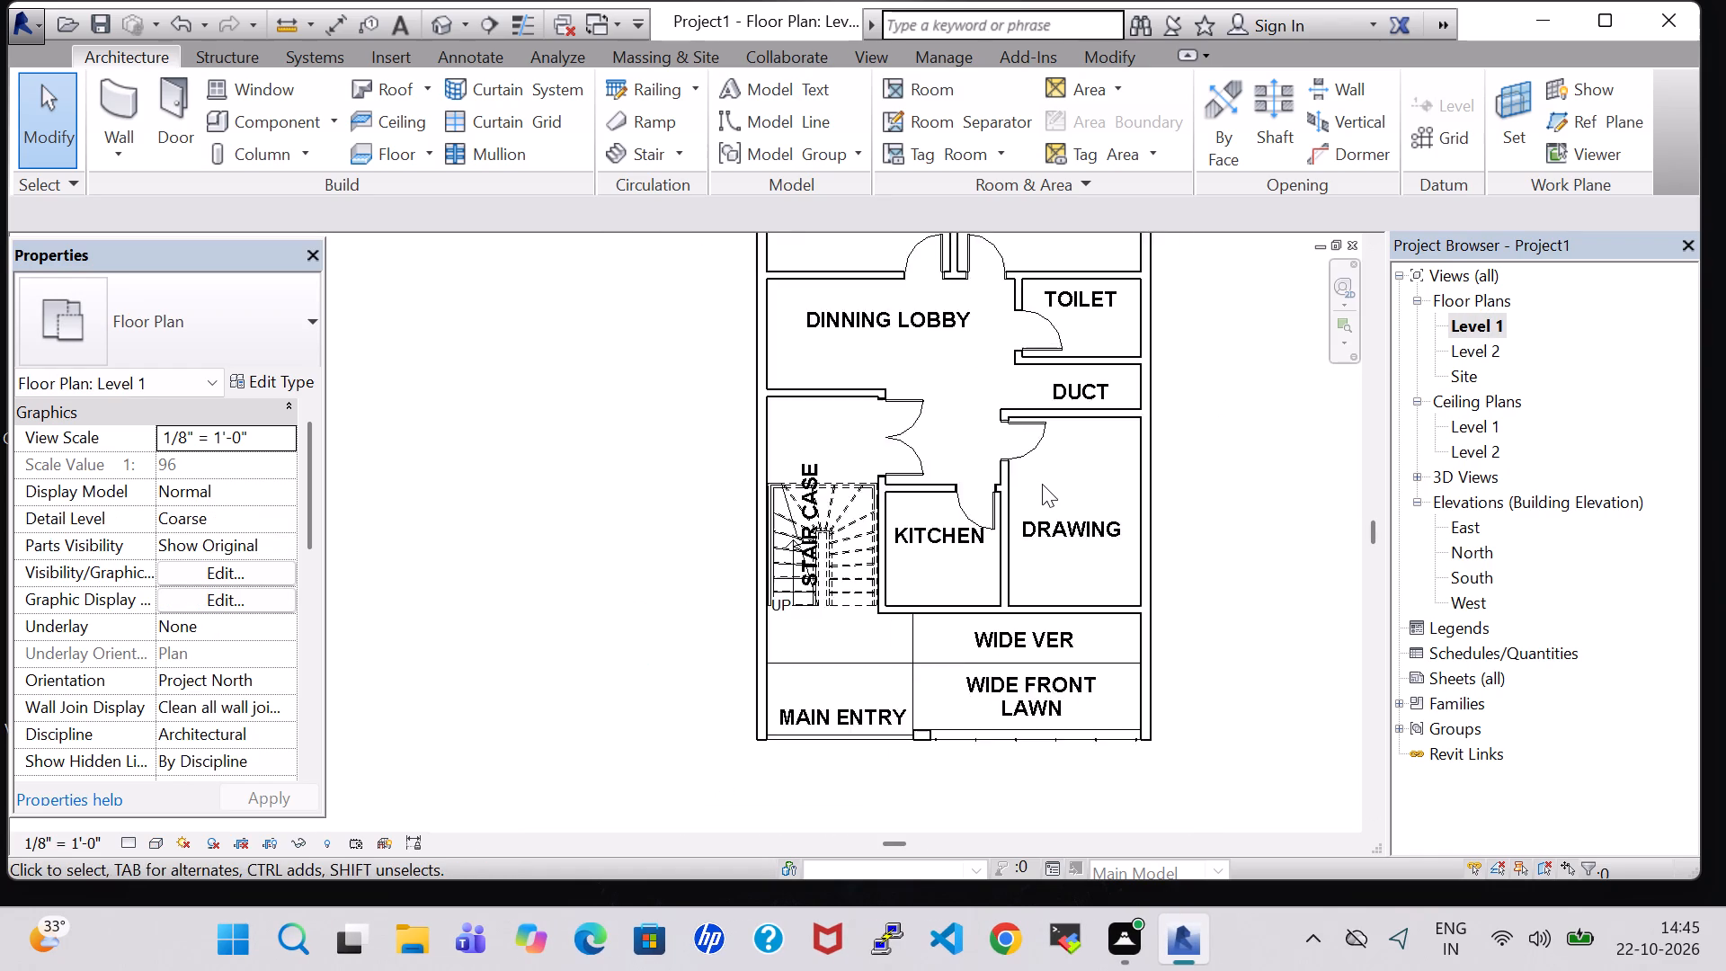
{"action": "middle_click_drag", "start_coordinate": [1188, 484], "coordinate": [1051, 530]}
{"action": "scroll", "coordinate": [1051, 530], "scroll_direction": "down", "scroll_amount": 2}
{"action": "middle_click_drag", "start_coordinate": [1095, 402], "coordinate": [971, 505]}
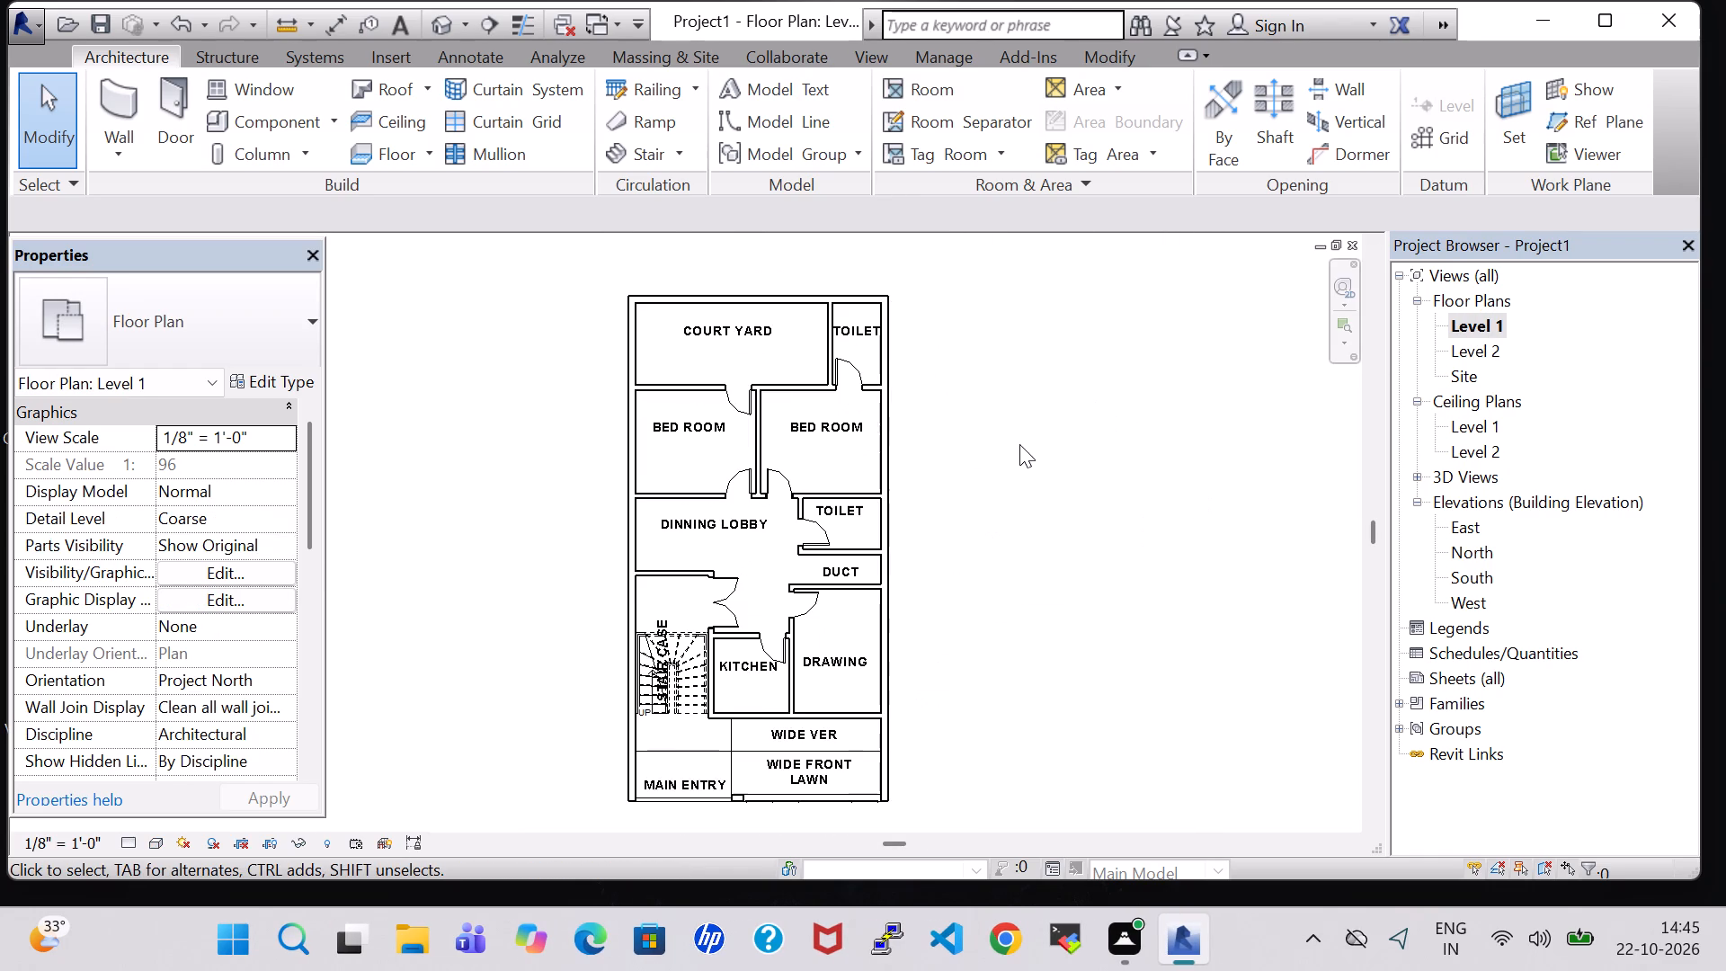
{"action": "scroll", "coordinate": [1019, 444], "scroll_direction": "down", "scroll_amount": 1}
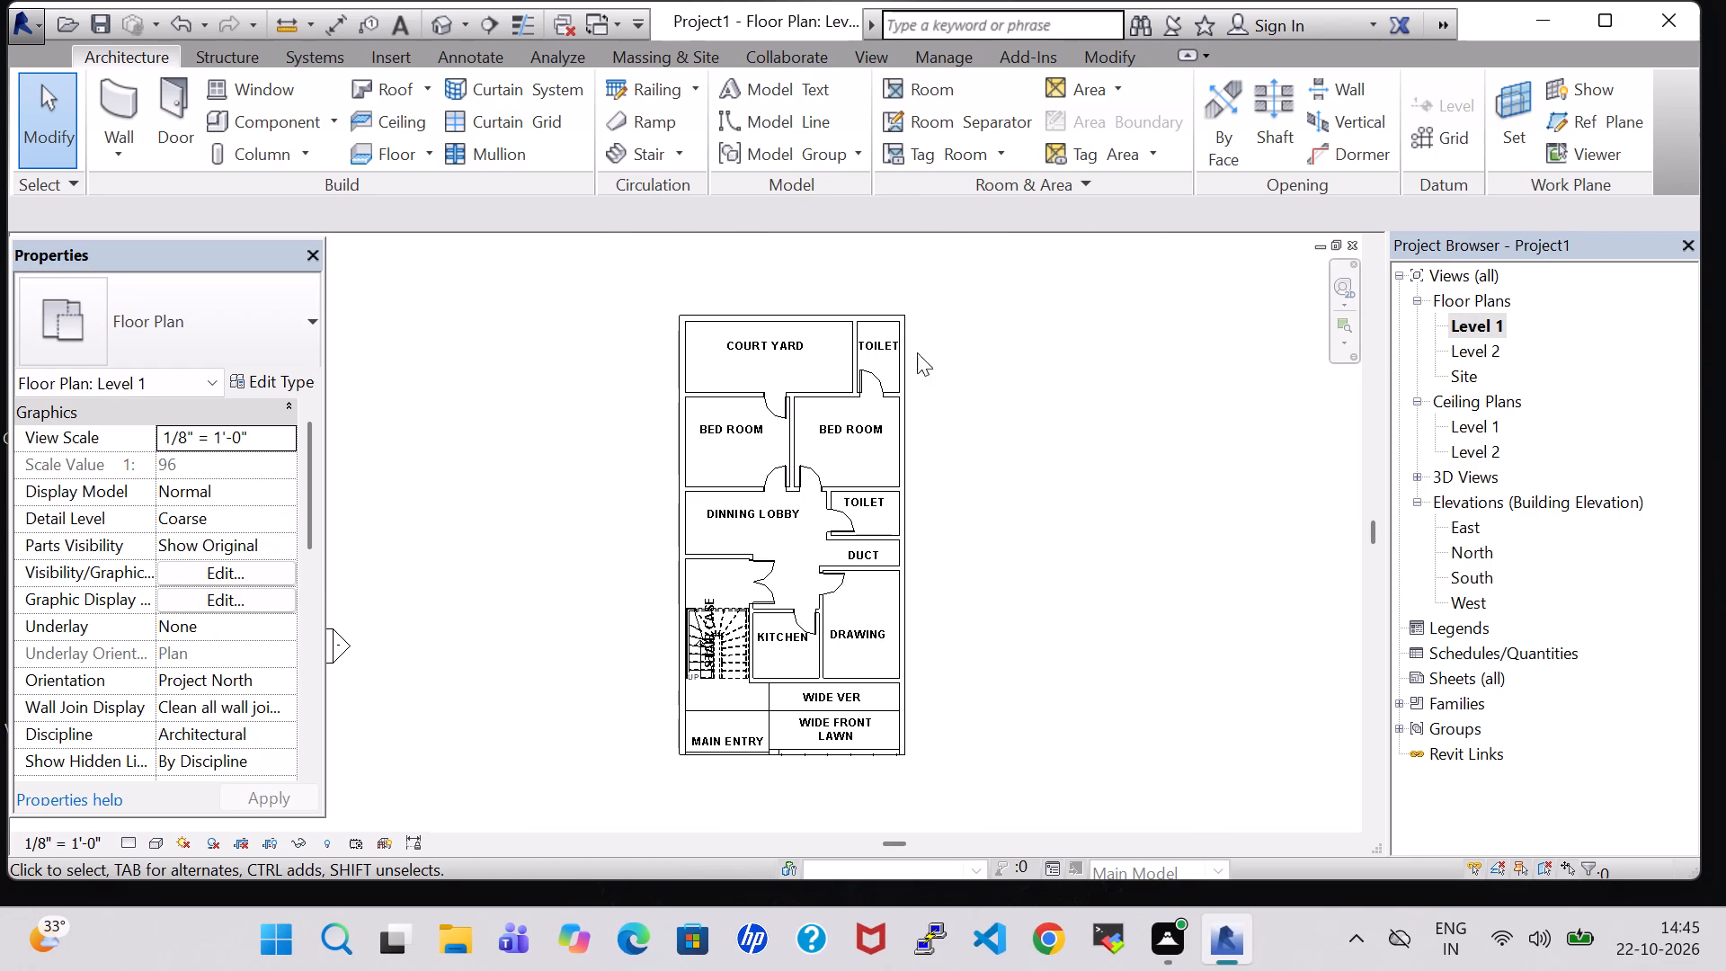
{"action": "left_click", "coordinate": [629, 91]}
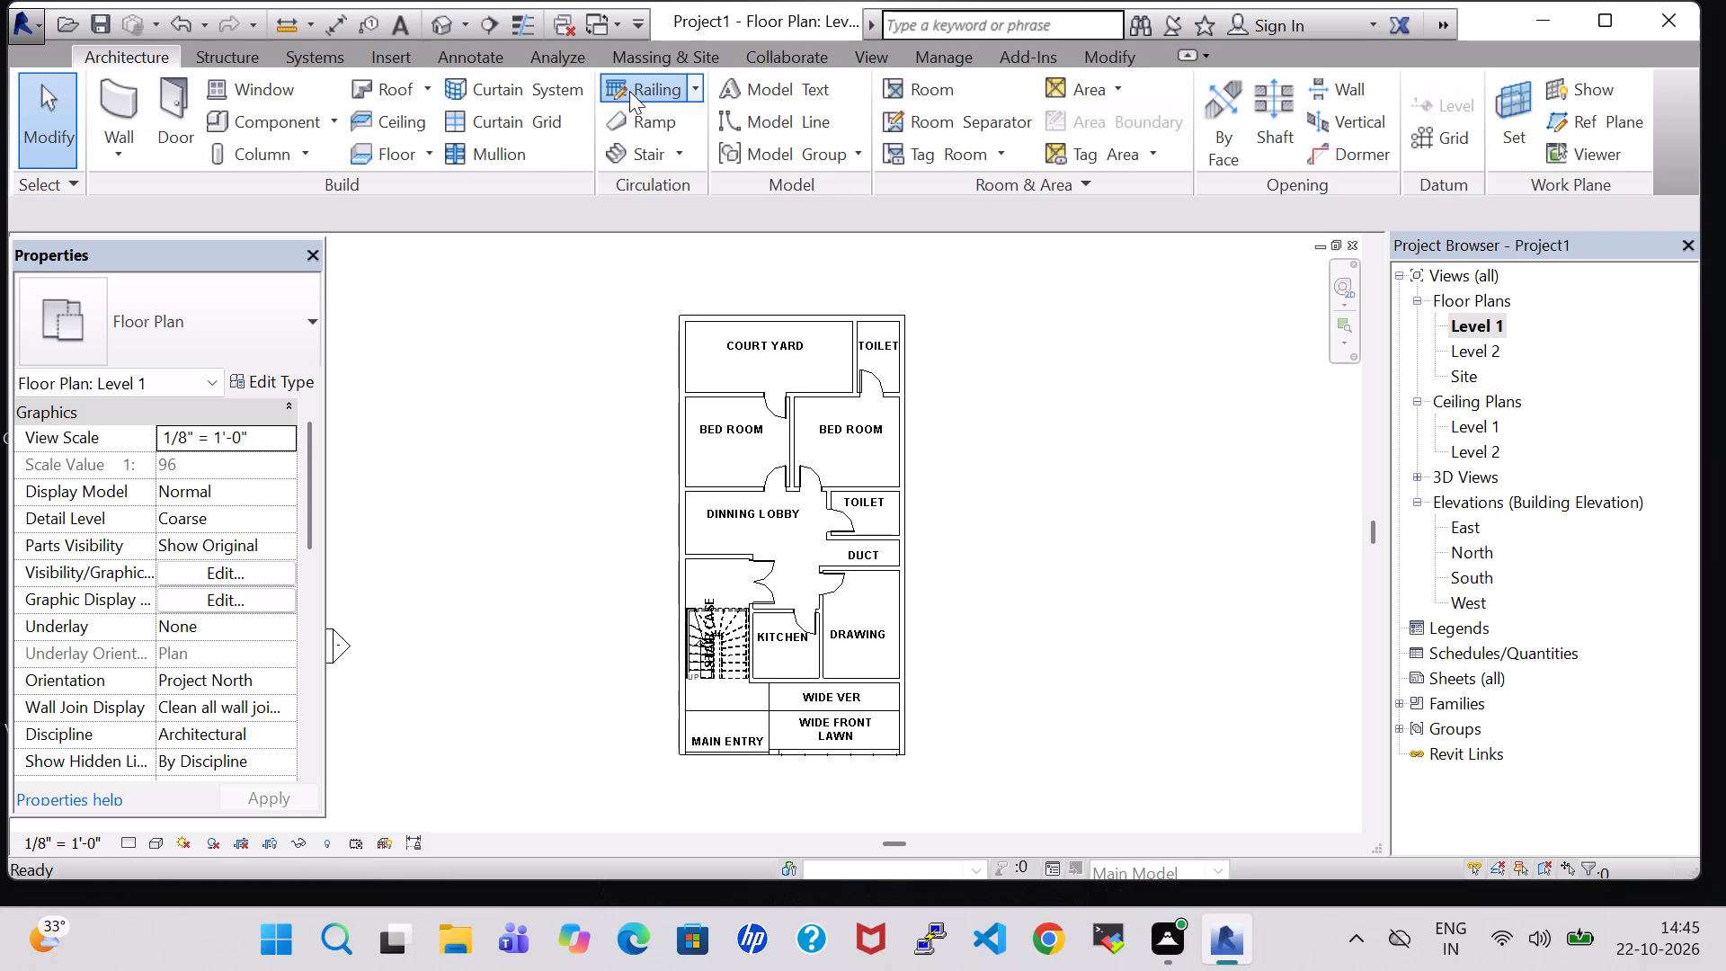
{"action": "scroll", "coordinate": [666, 318], "scroll_direction": "up", "scroll_amount": 2}
{"action": "left_click", "coordinate": [683, 314]}
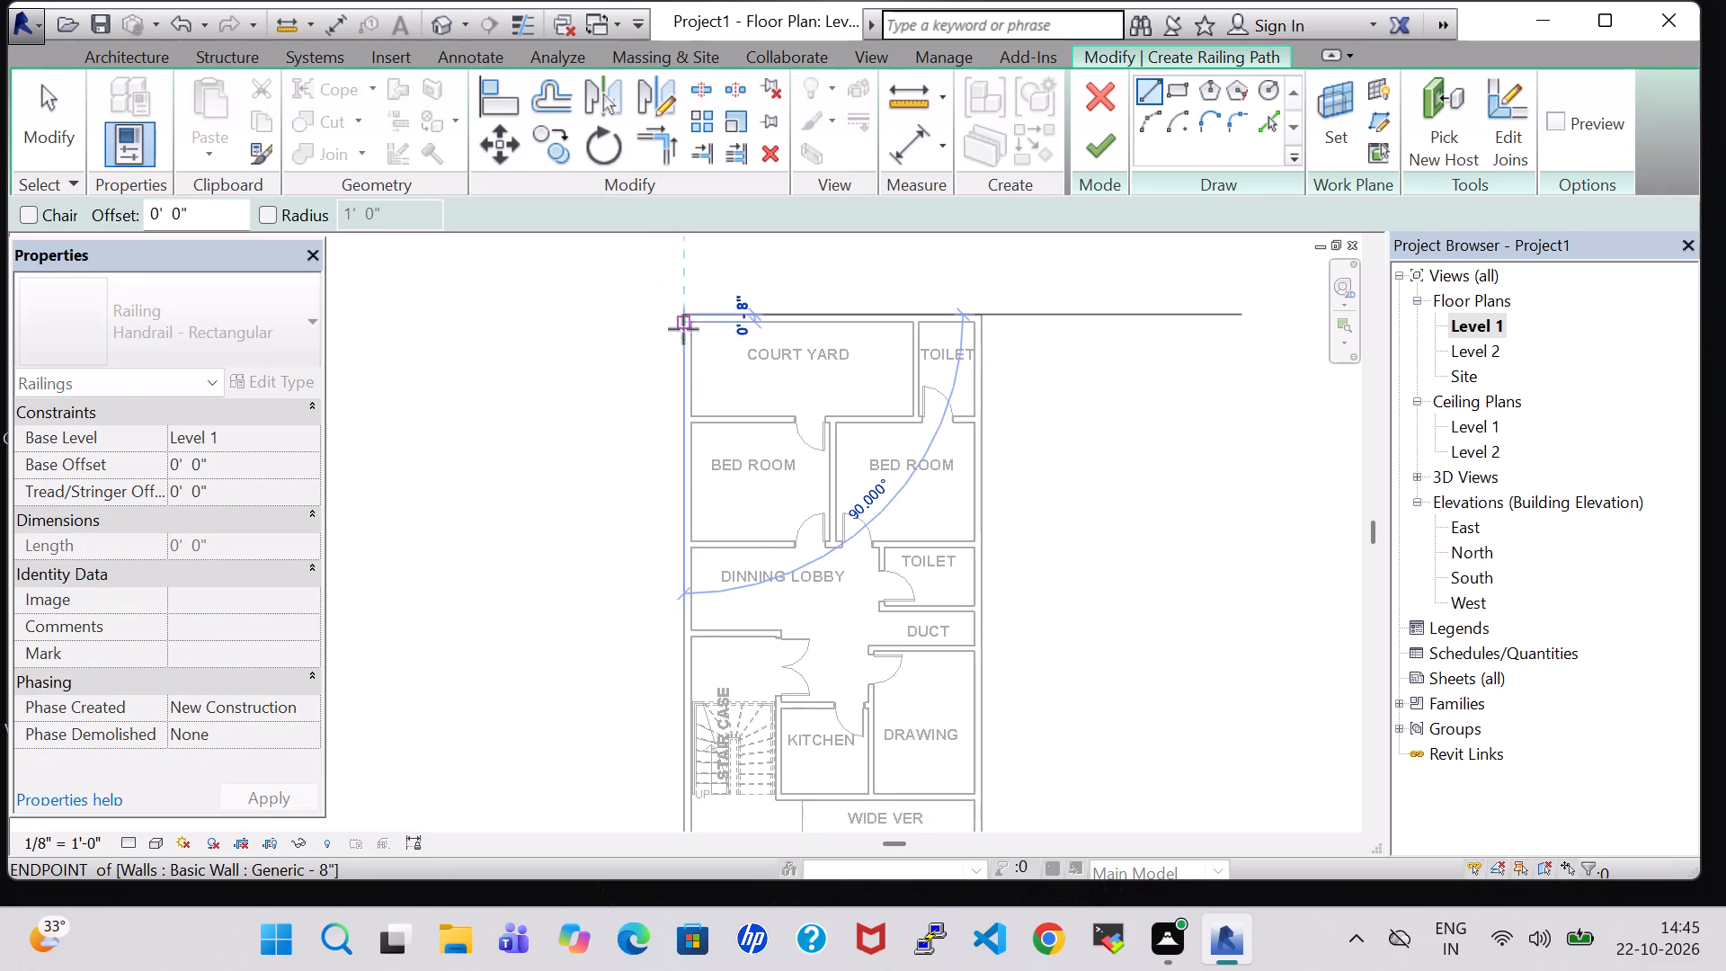
{"action": "scroll", "coordinate": [671, 546], "scroll_direction": "up", "scroll_amount": 9}
{"action": "middle_click_drag", "start_coordinate": [710, 364], "coordinate": [709, 709]}
{"action": "scroll", "coordinate": [710, 364], "scroll_direction": "down", "scroll_amount": 1}
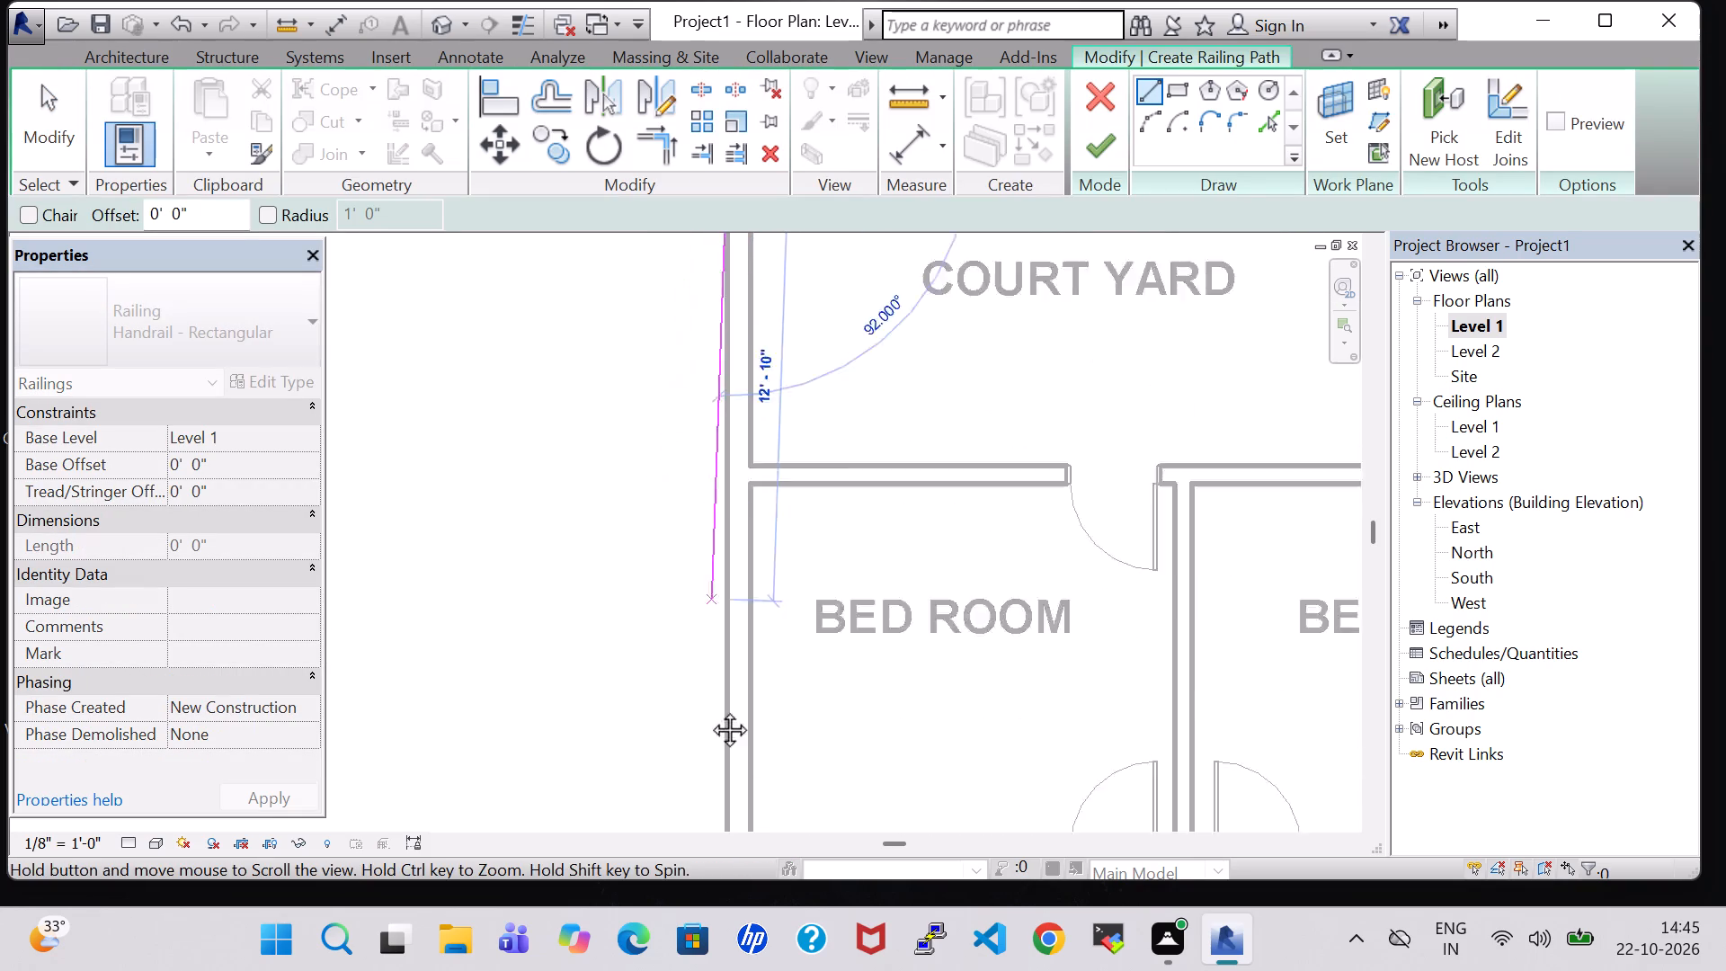
{"action": "middle_click_drag", "start_coordinate": [709, 709], "coordinate": [719, 838]}
{"action": "middle_click_drag", "start_coordinate": [722, 809], "coordinate": [690, 629]}
{"action": "scroll", "coordinate": [688, 599], "scroll_direction": "down", "scroll_amount": 3}
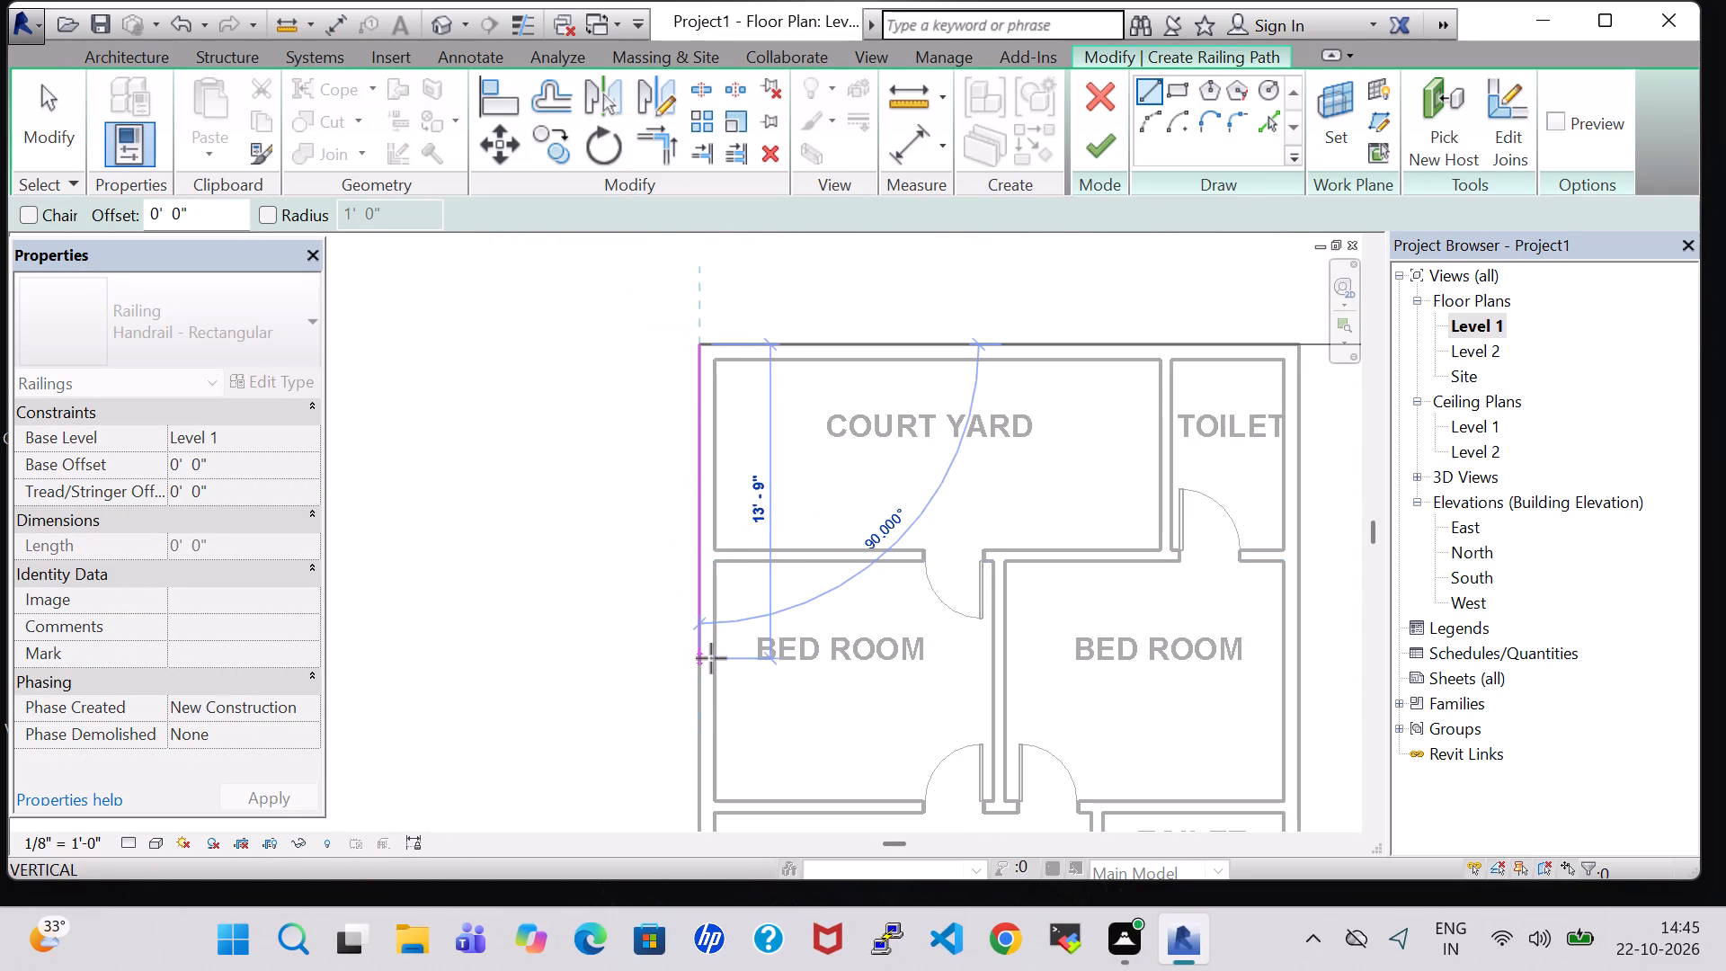
{"action": "middle_click_drag", "start_coordinate": [704, 705], "coordinate": [710, 300]}
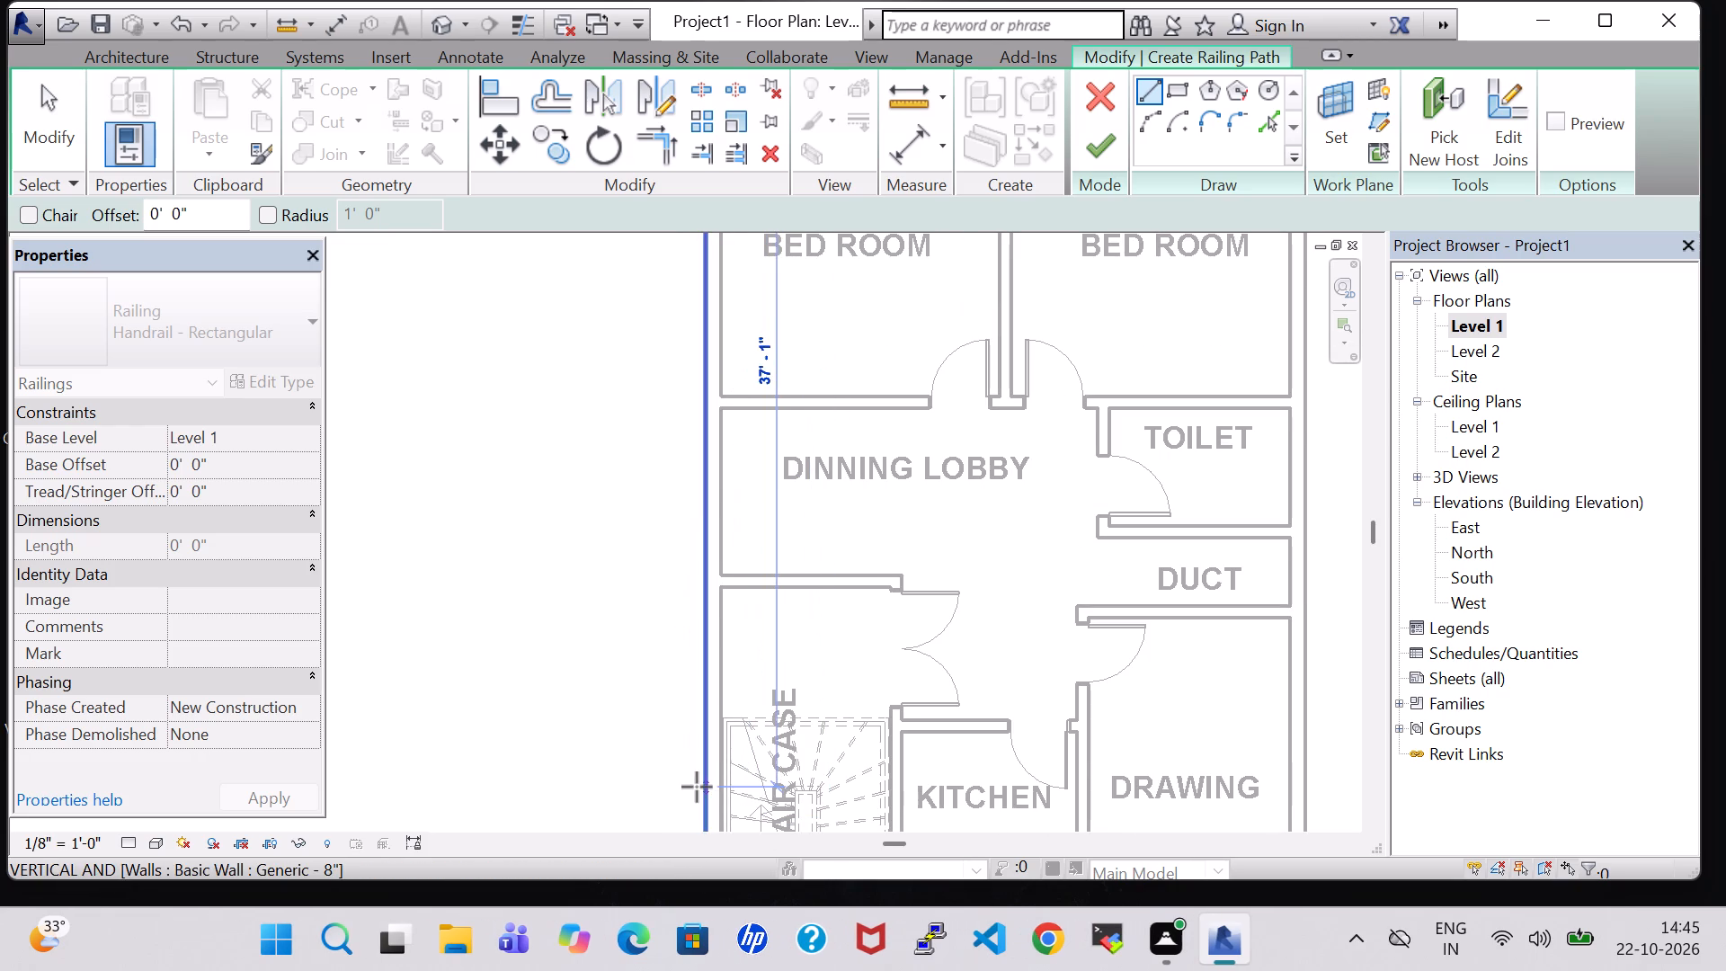
{"action": "middle_click_drag", "start_coordinate": [689, 681], "coordinate": [704, 357]}
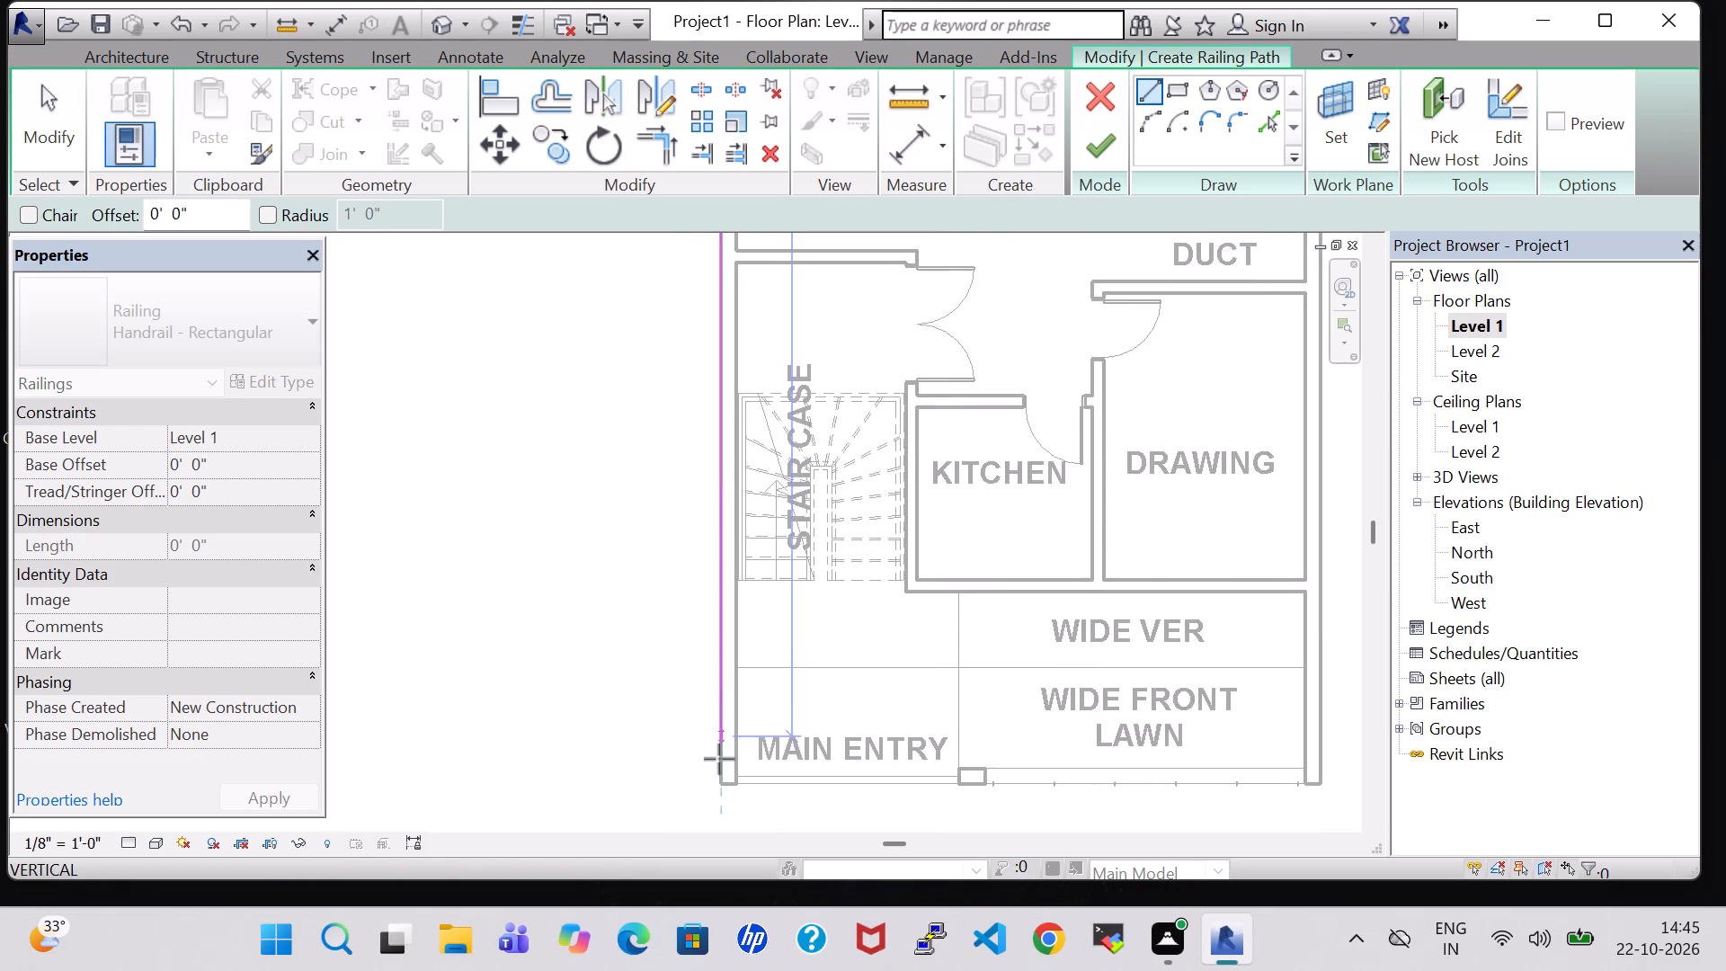
{"action": "scroll", "coordinate": [707, 797], "scroll_direction": "up", "scroll_amount": 4}
{"action": "left_click", "coordinate": [728, 779]}
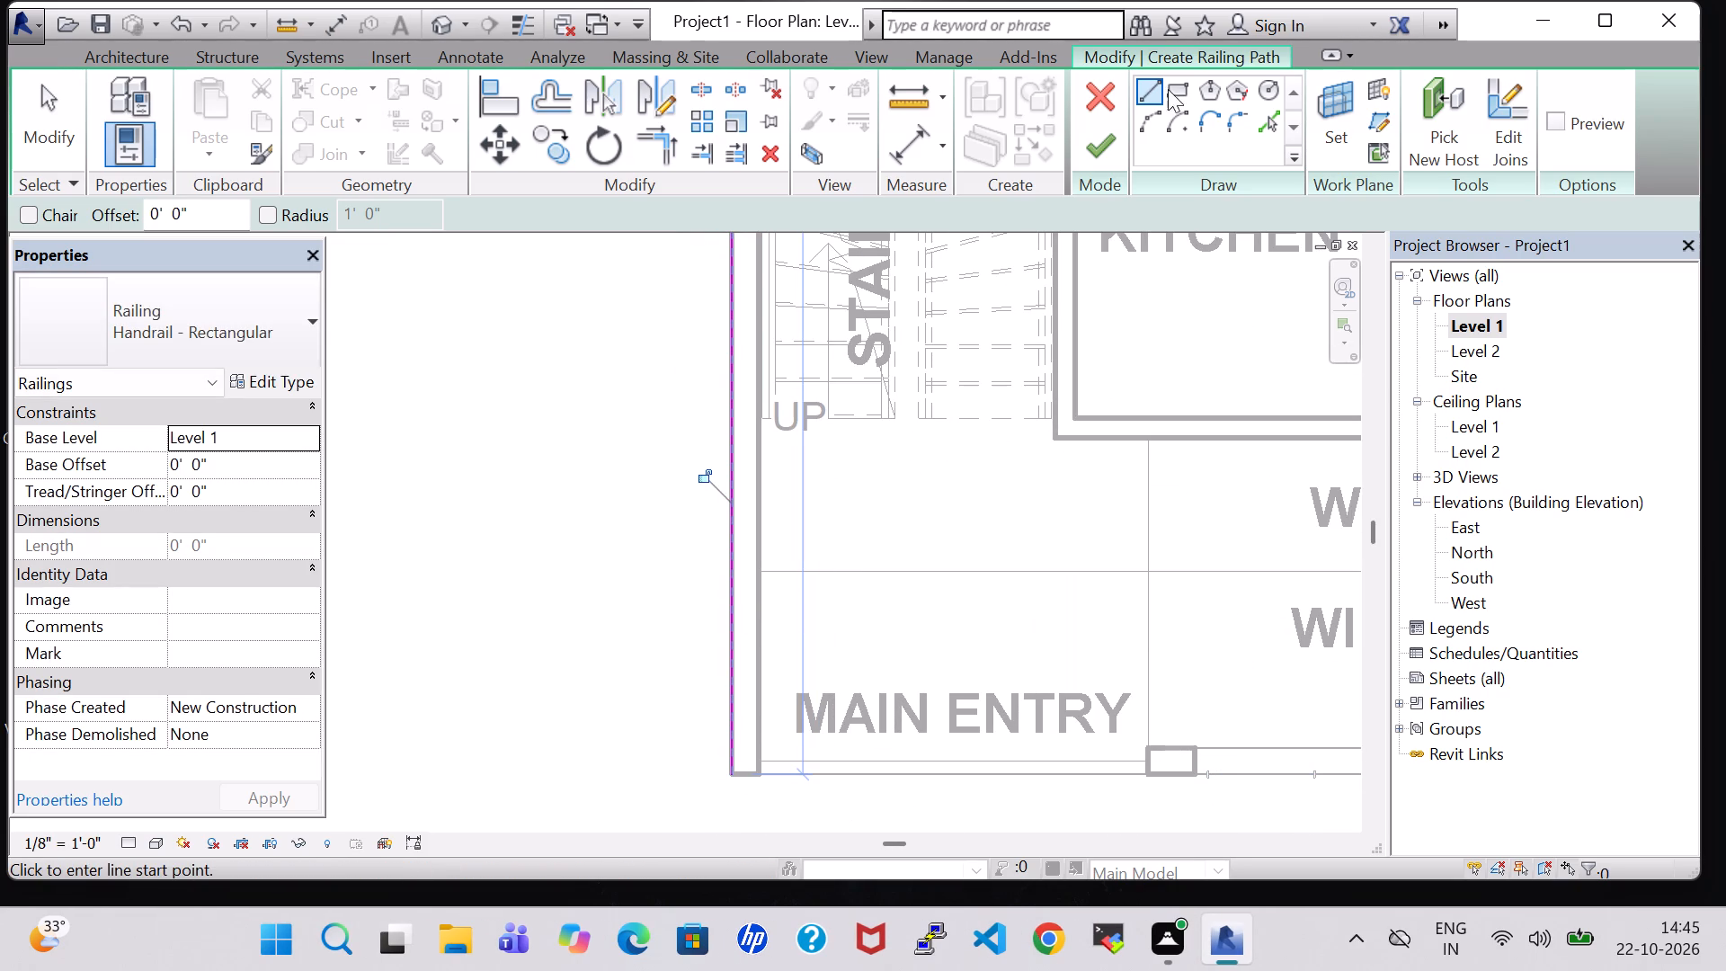
Set the railing's base offset to 11' 9" and finish the railing path.
{"action": "left_click", "coordinate": [180, 461]}
{"action": "key", "text": "BackSpace"}
{"action": "type", "text": "11"}
{"action": "left_click", "coordinate": [210, 469]}
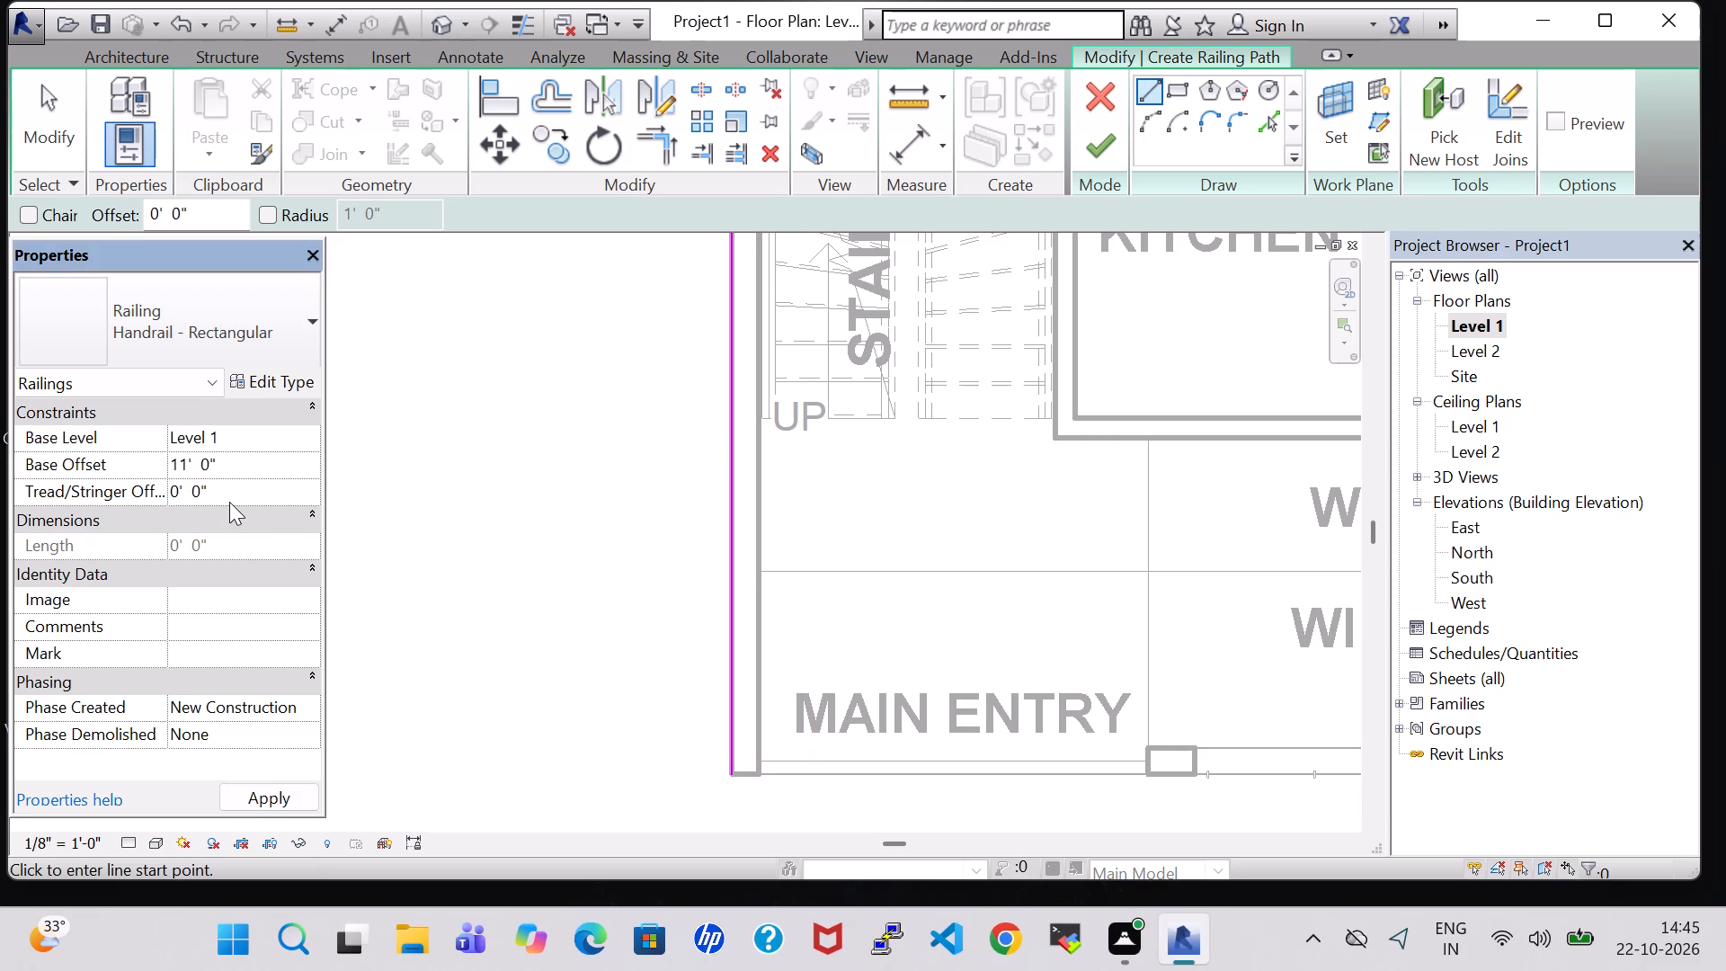
{"action": "key", "text": "BackSpace"}
{"action": "key", "text": "9"}
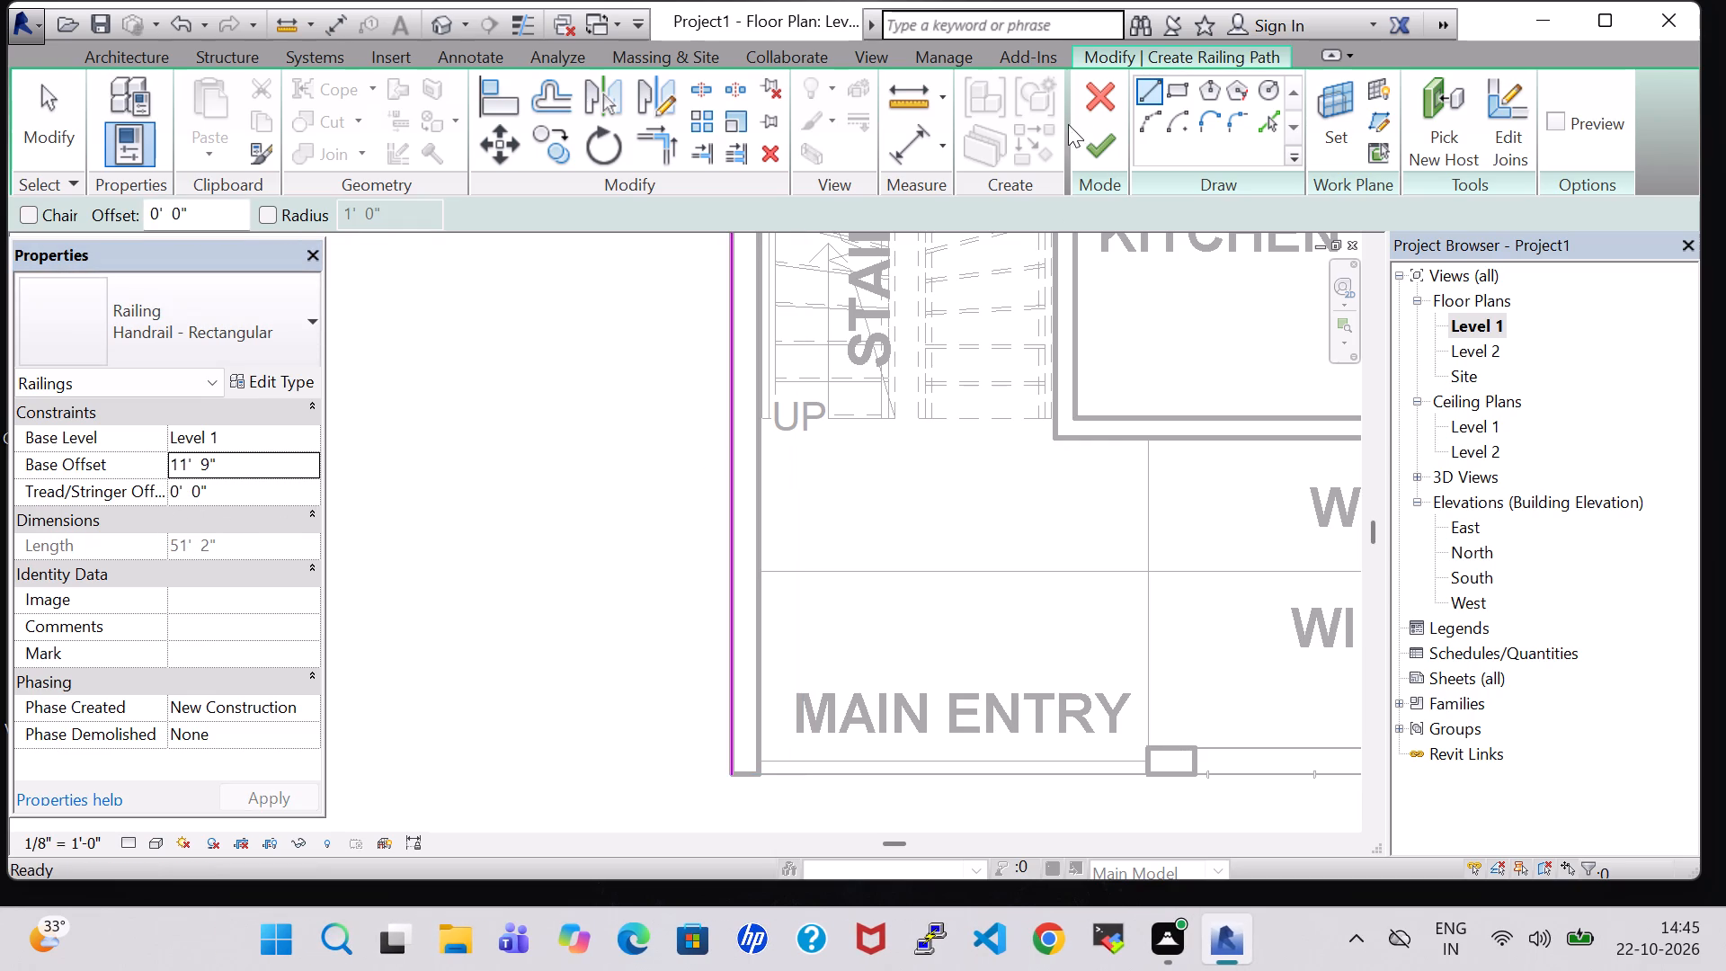
{"action": "left_click", "coordinate": [1115, 150]}
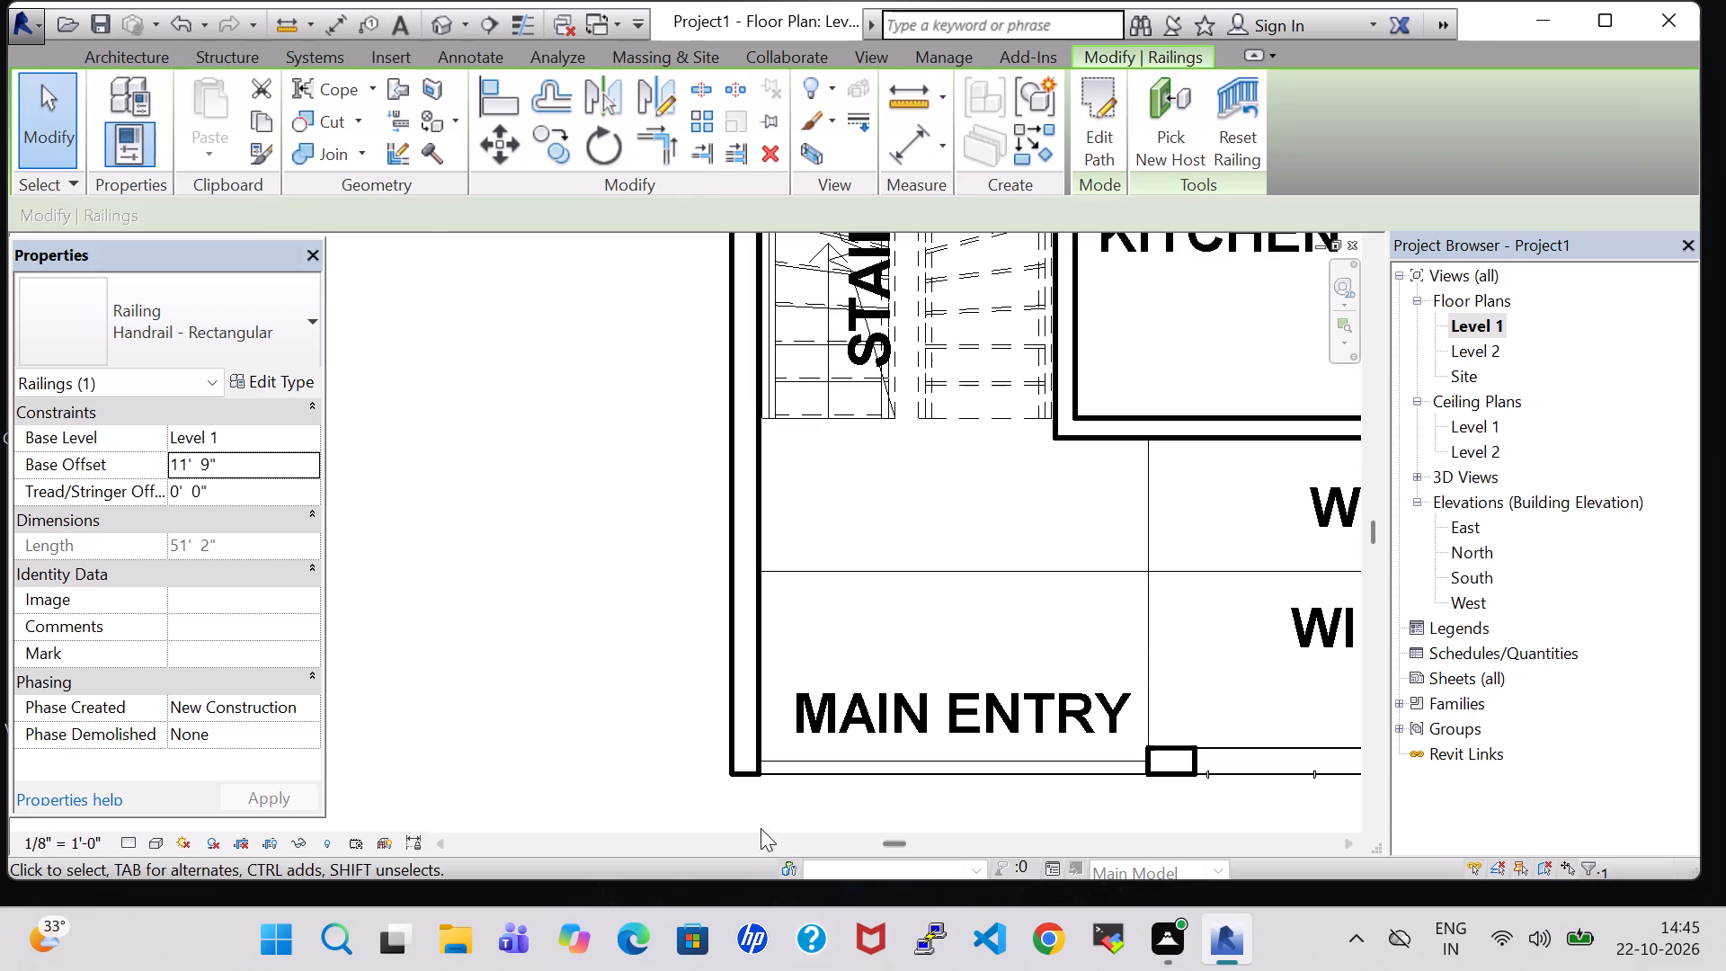
In the 3D view, change the new roof-edge railing's type to Glass Panel - Bottom Fill.
{"action": "left_click", "coordinate": [438, 22]}
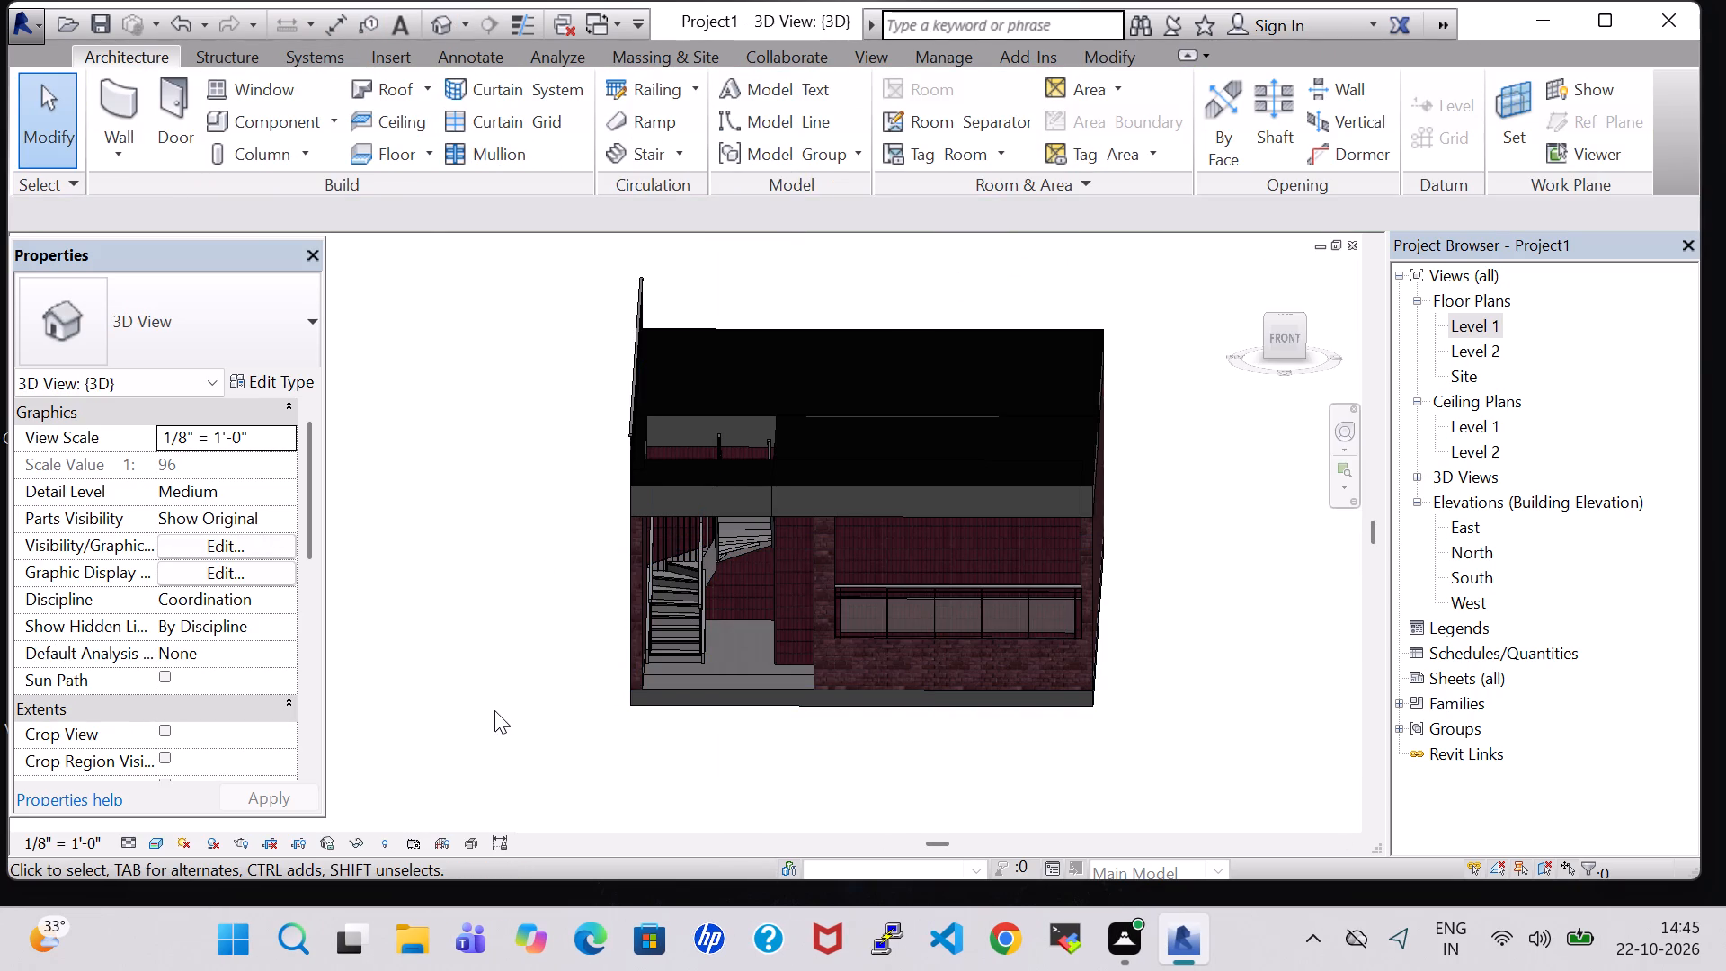
{"action": "middle_click_drag", "start_coordinate": [501, 709], "coordinate": [711, 741], "text": "shift"}
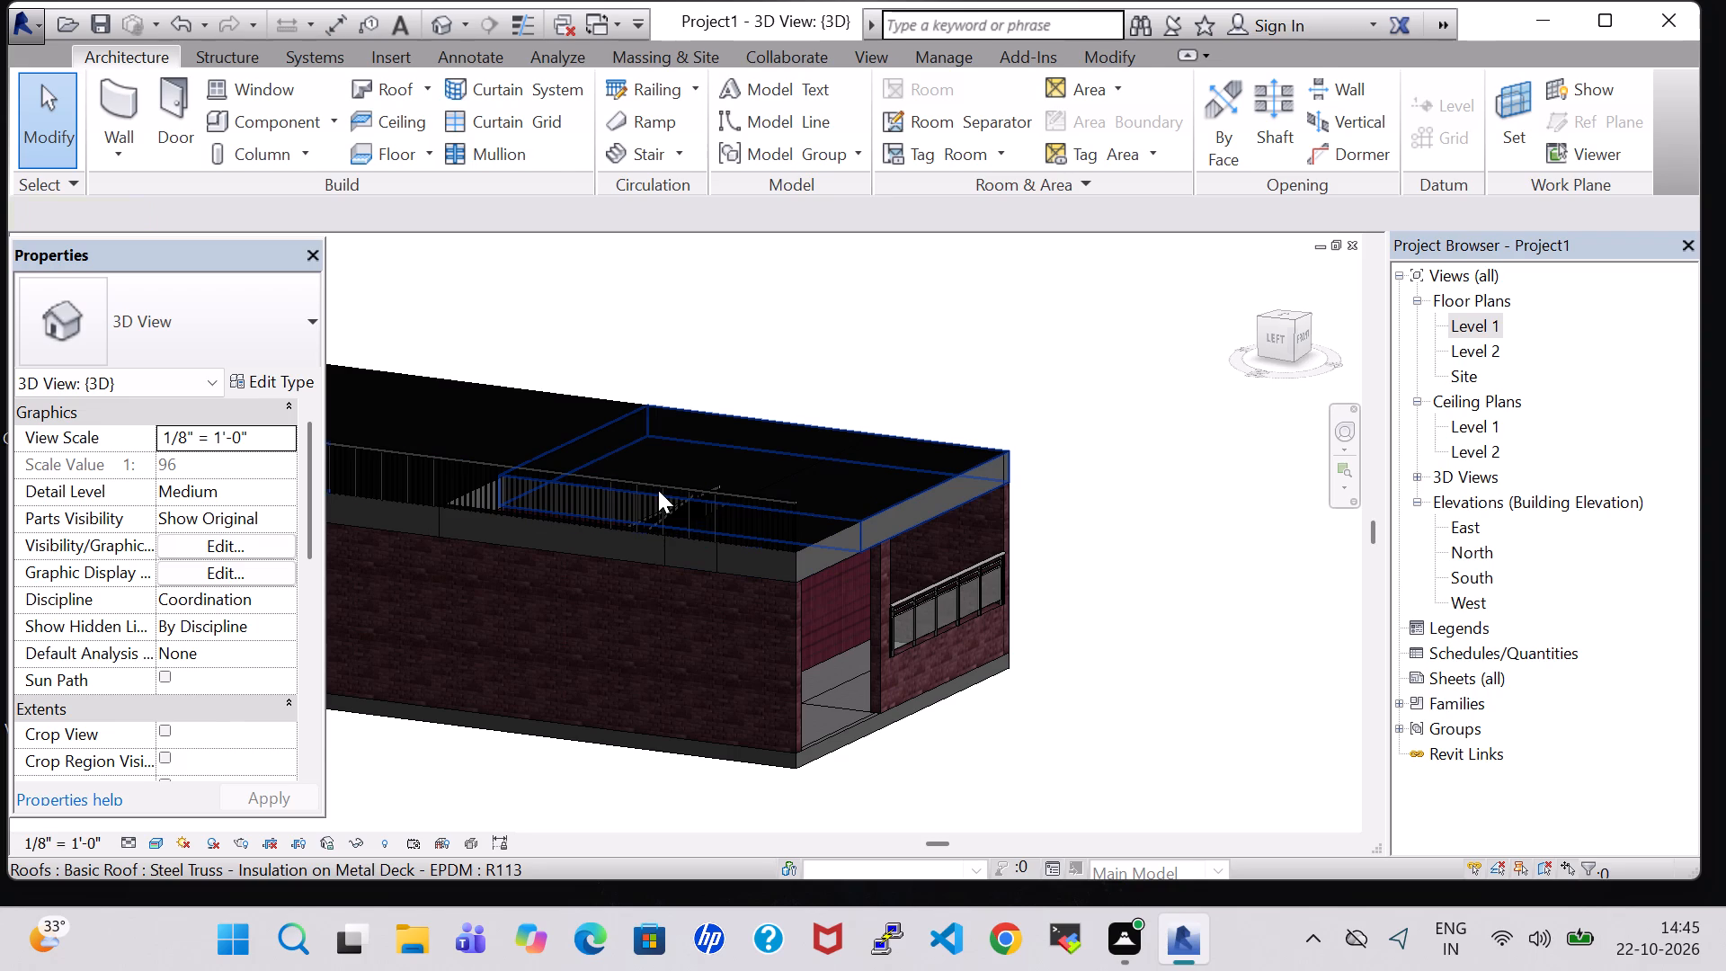
{"action": "left_click", "coordinate": [658, 490]}
{"action": "left_click", "coordinate": [206, 286]}
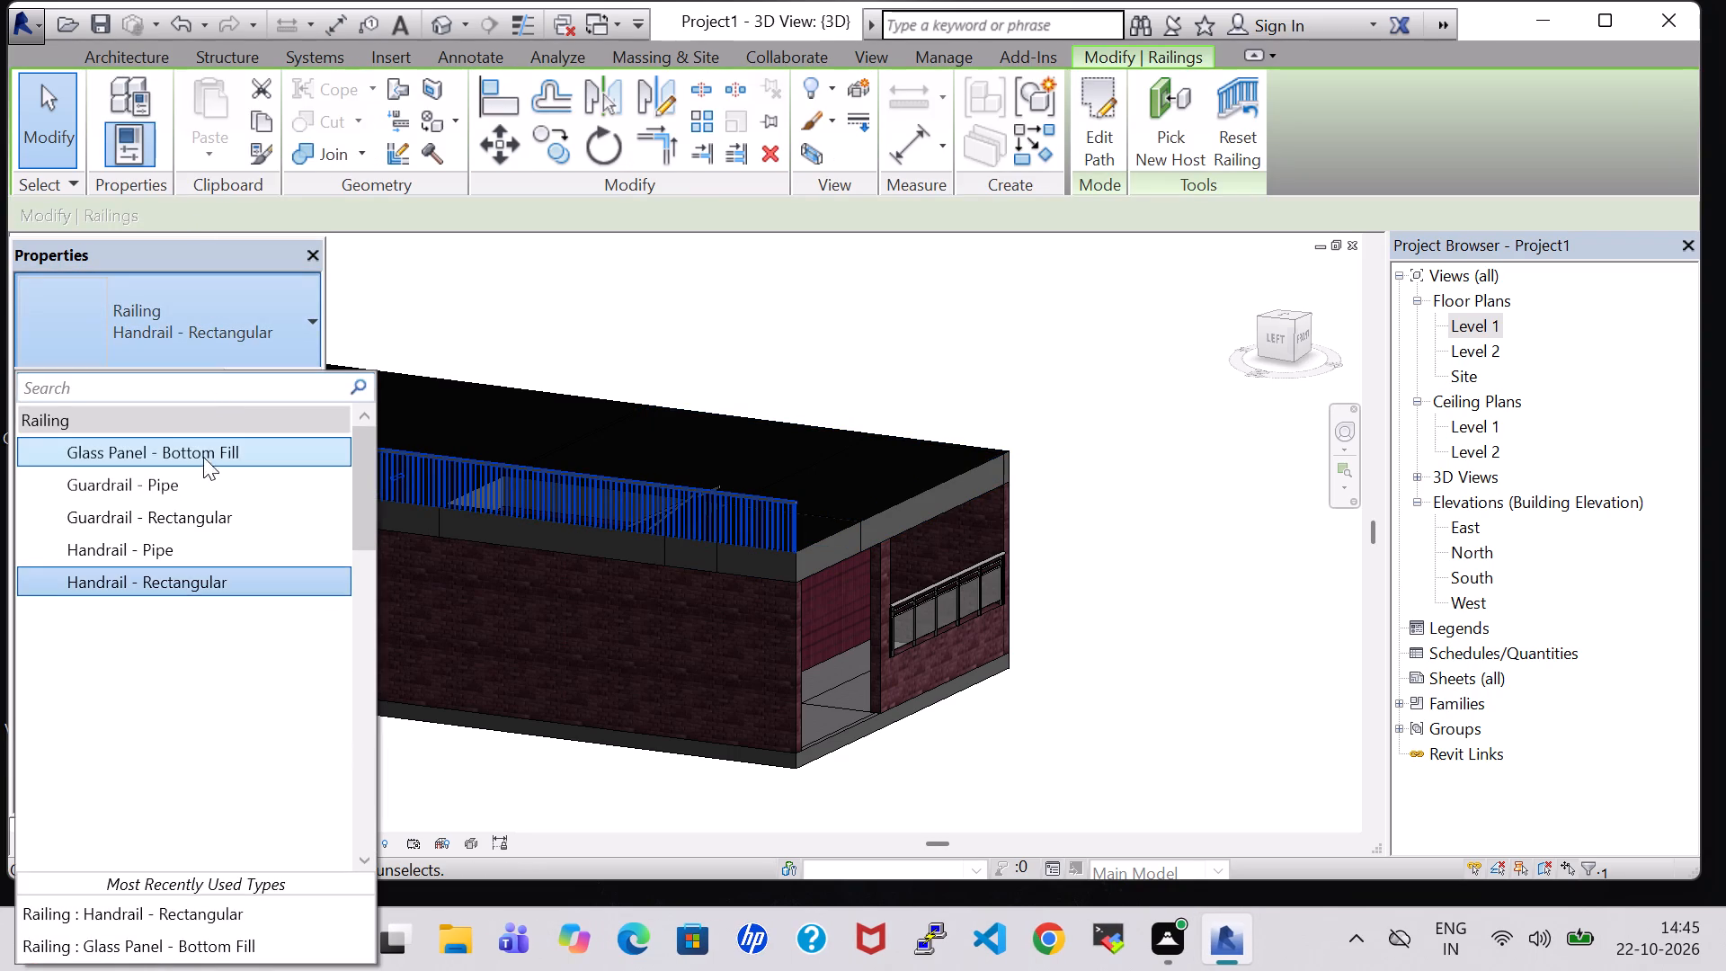
{"action": "left_click", "coordinate": [202, 452]}
{"action": "left_click", "coordinate": [565, 810]}
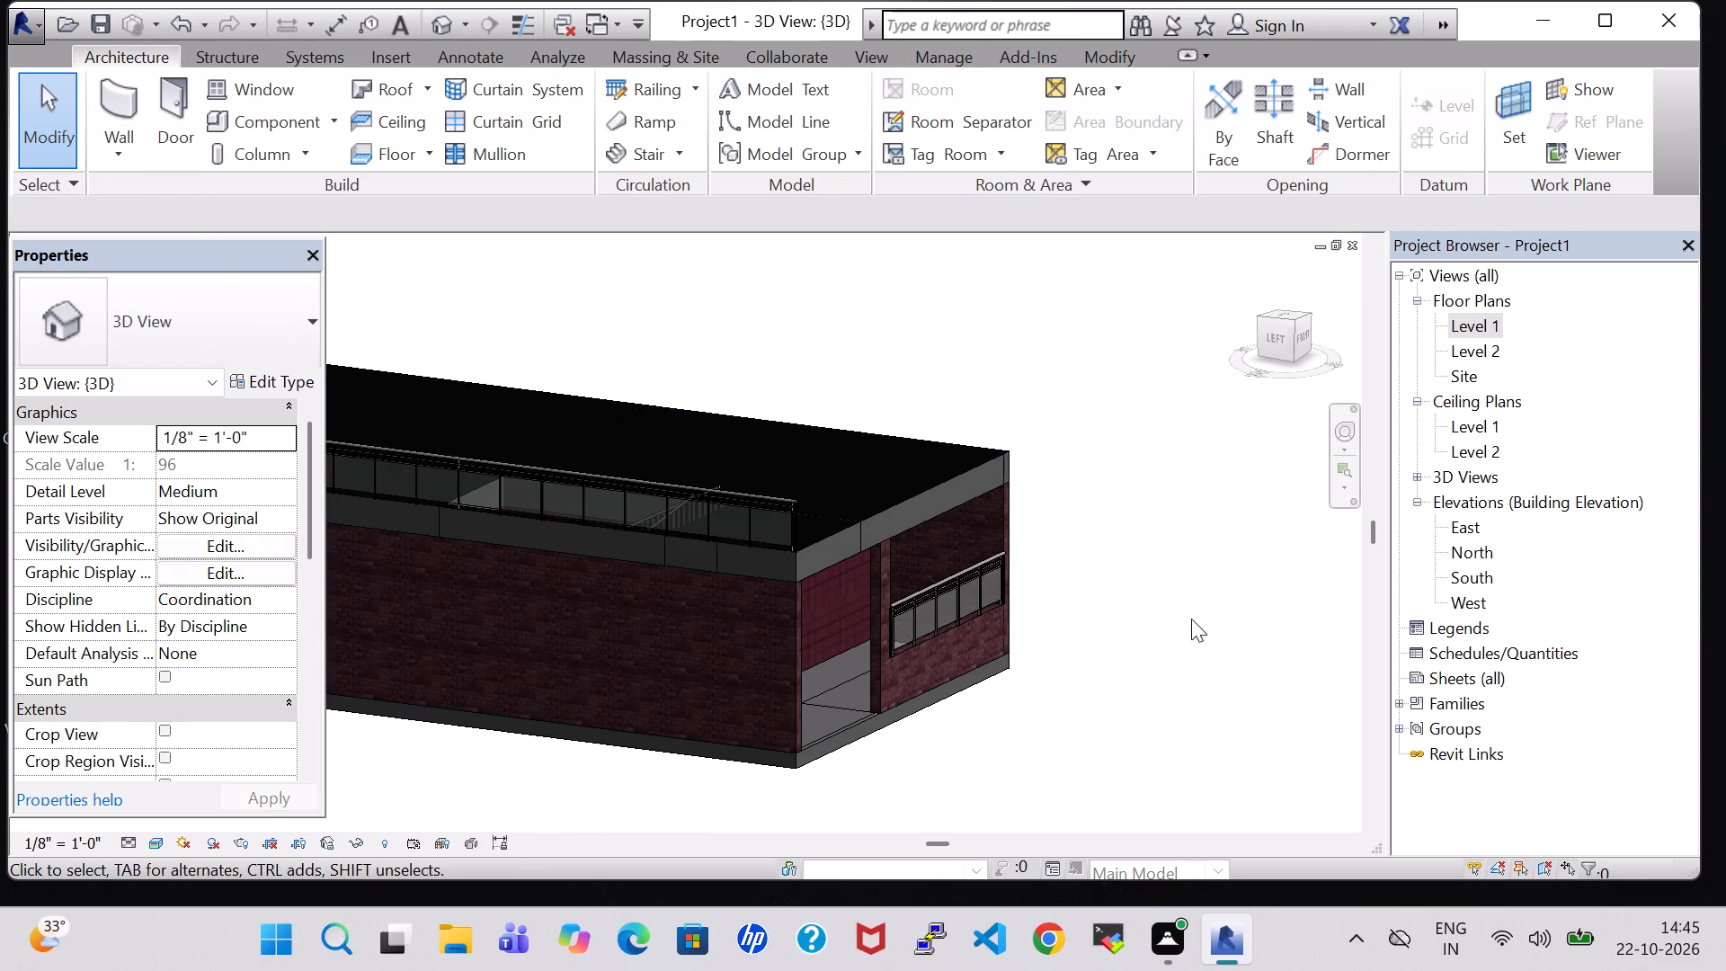
{"action": "middle_click_drag", "start_coordinate": [1135, 587], "coordinate": [1110, 588], "text": "shift"}
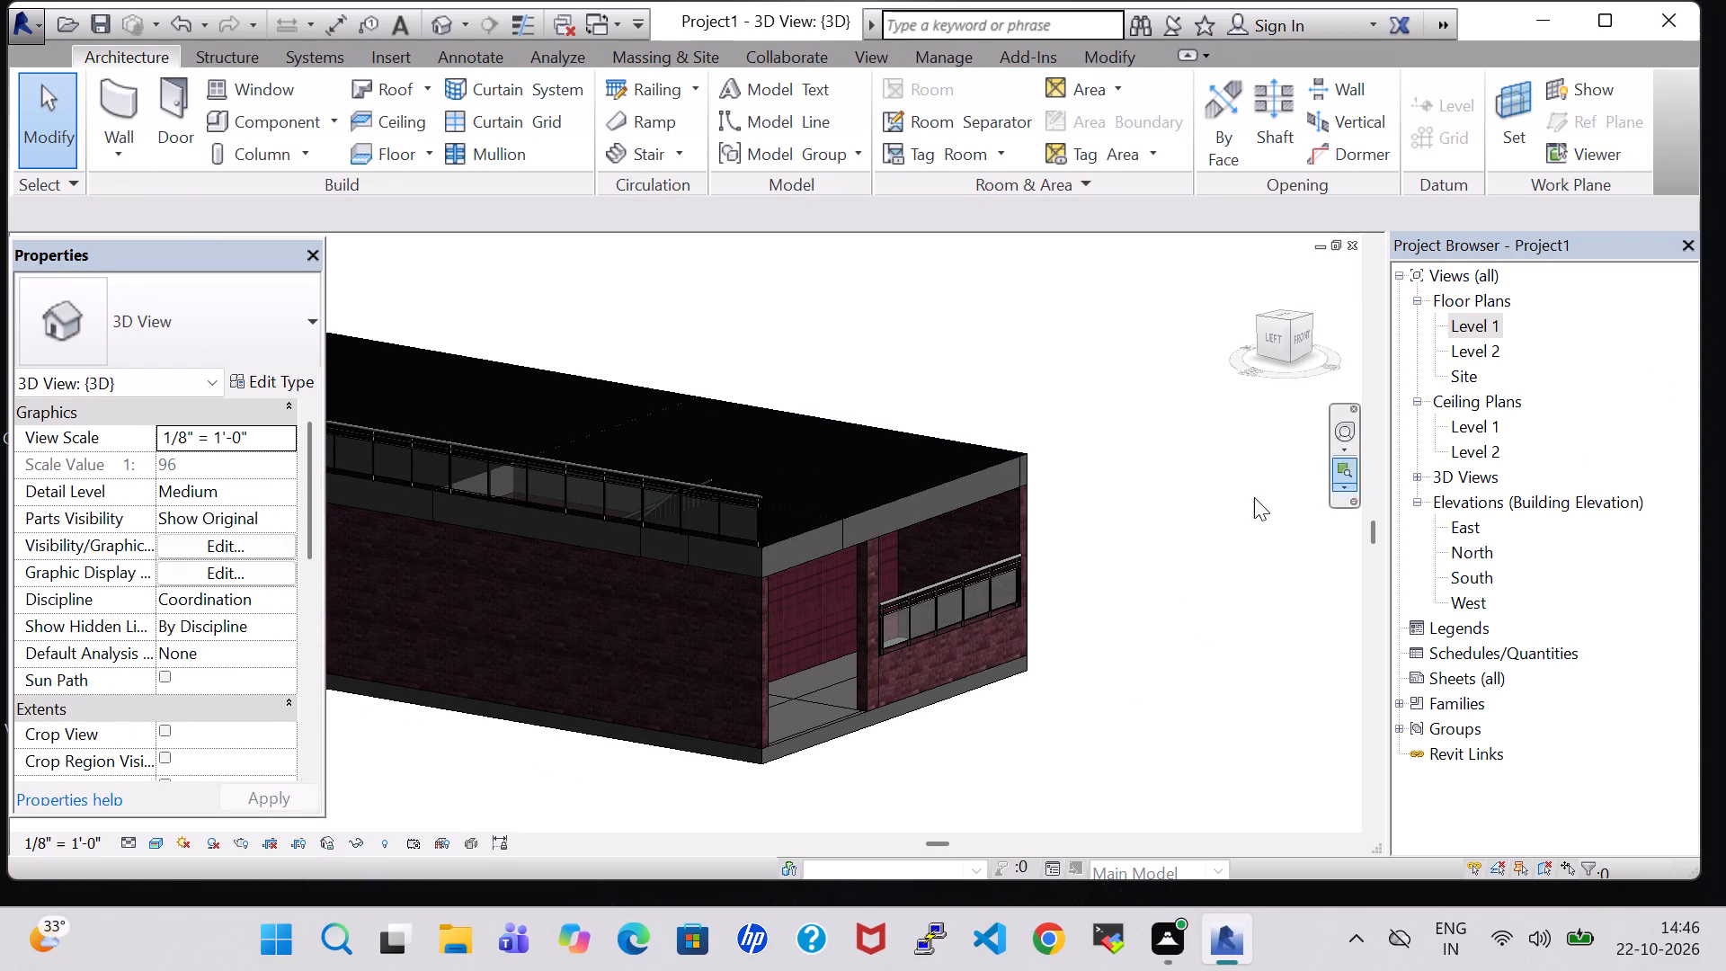
On the Level 1 plan, create a railing about 26'-3" long along the front edge, from the main entry corner to the front lawn corner.
{"action": "double_click", "coordinate": [1491, 325]}
{"action": "scroll", "coordinate": [1160, 407], "scroll_direction": "down", "scroll_amount": 1}
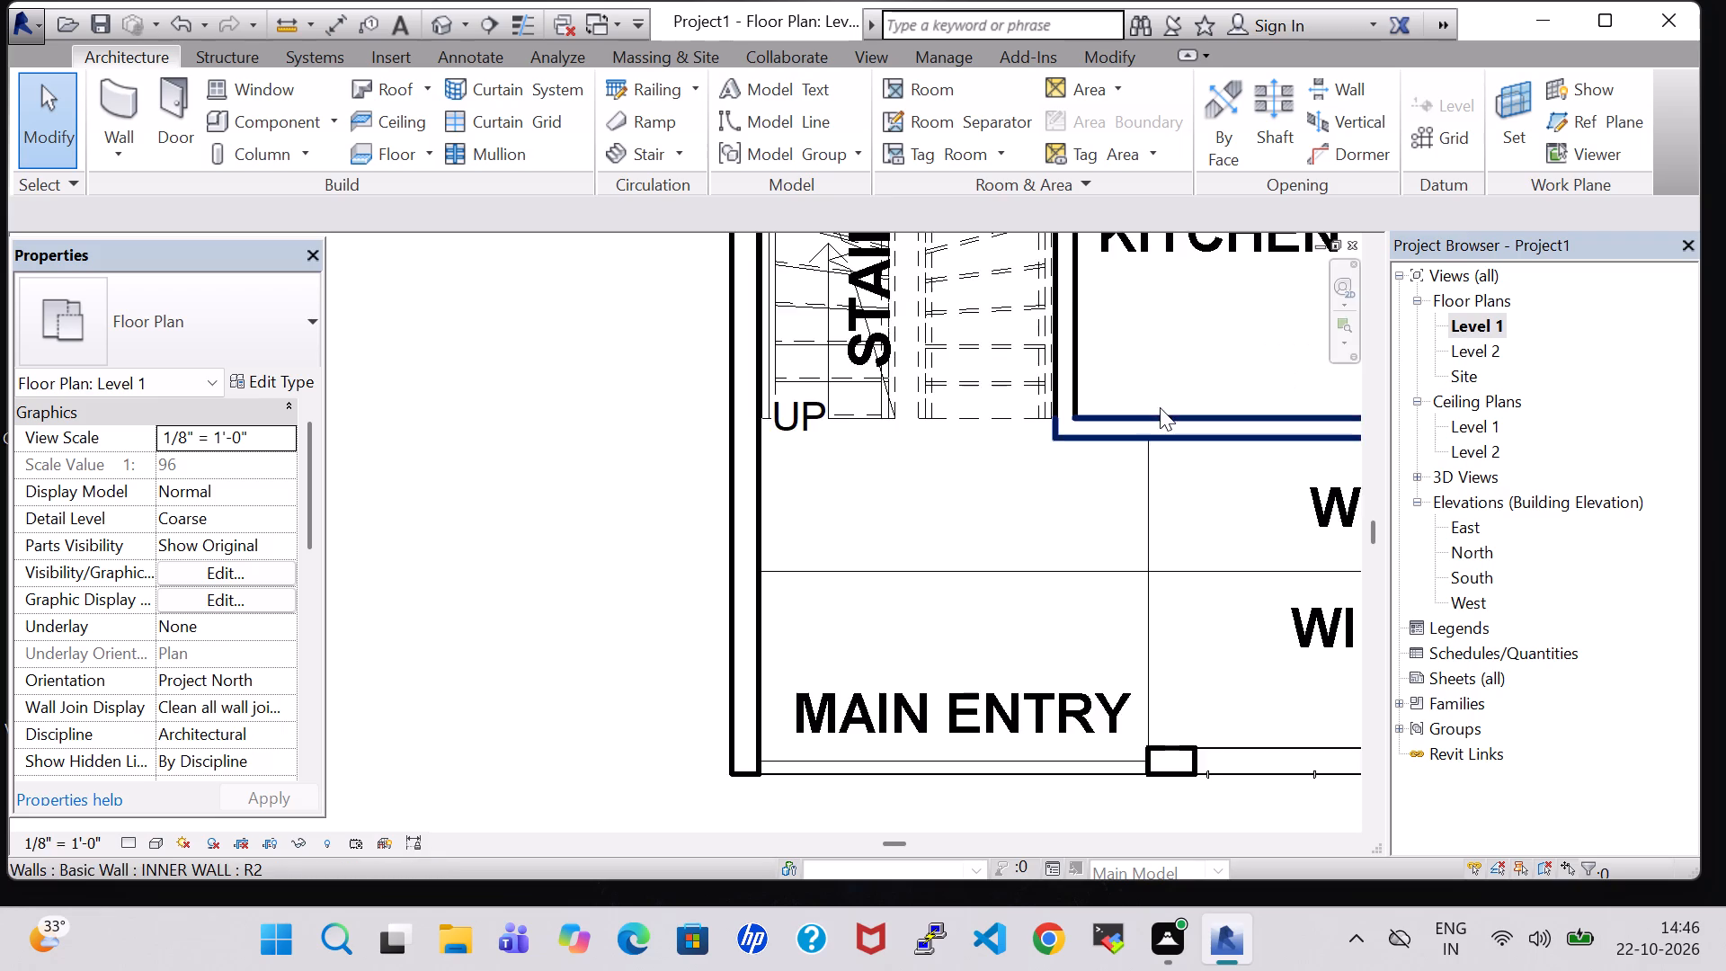
{"action": "scroll", "coordinate": [1160, 407], "scroll_direction": "down", "scroll_amount": 1}
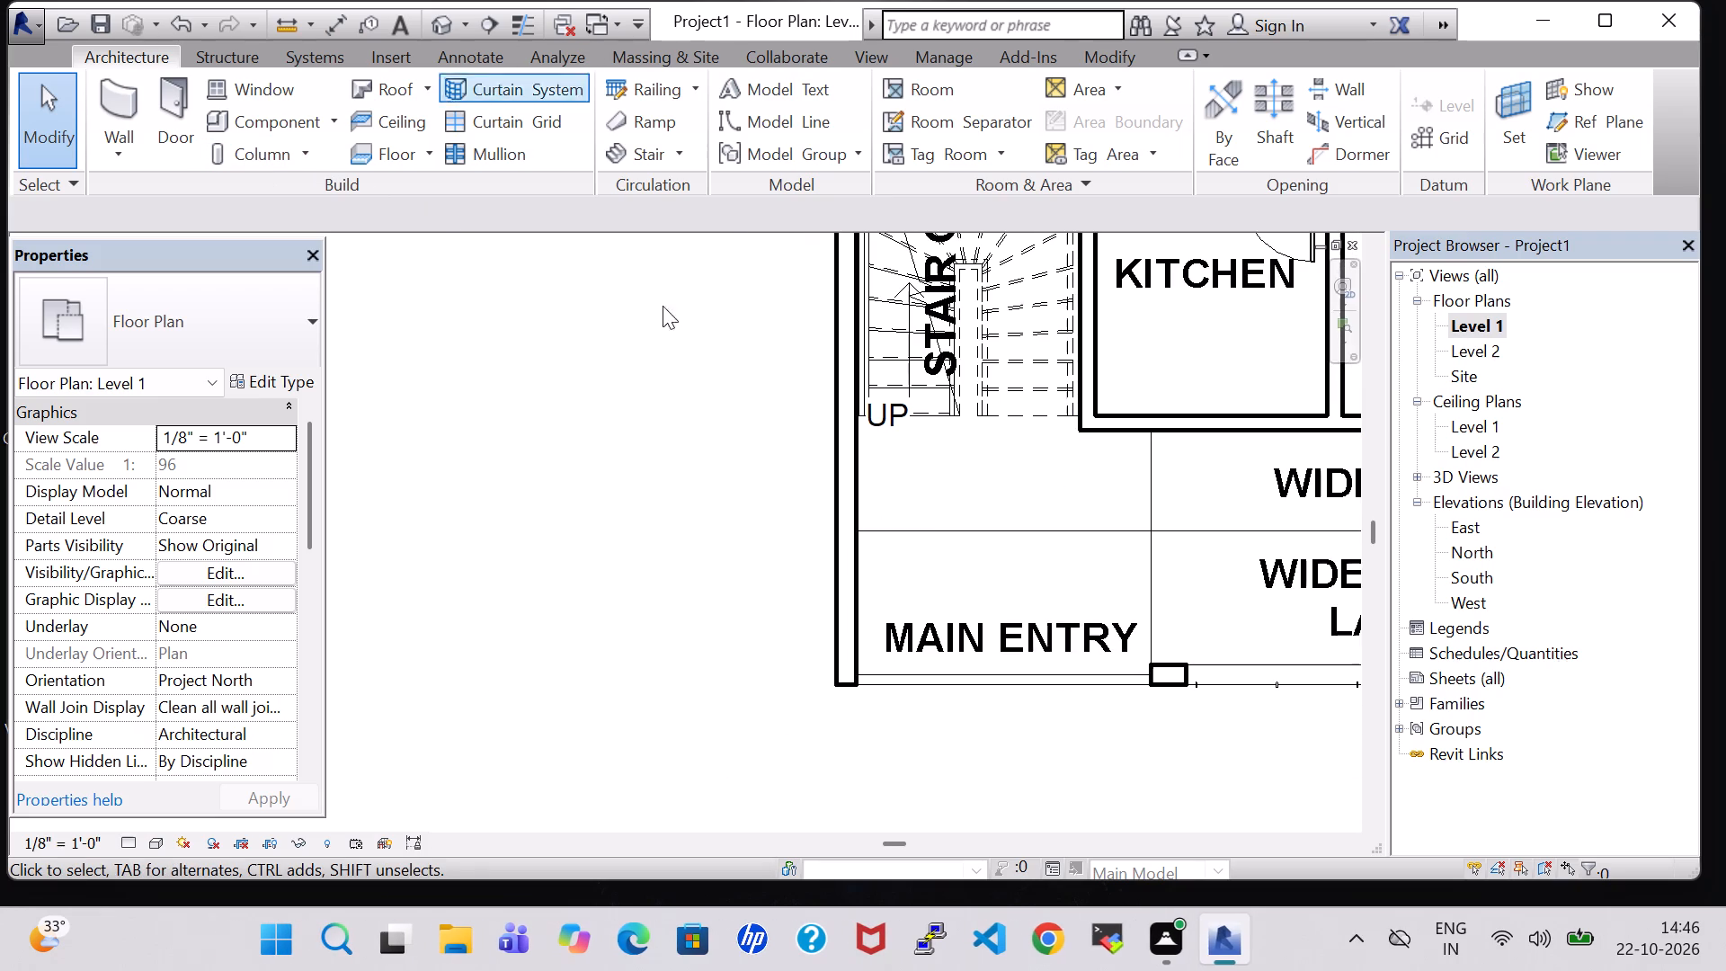
{"action": "left_click", "coordinate": [631, 80]}
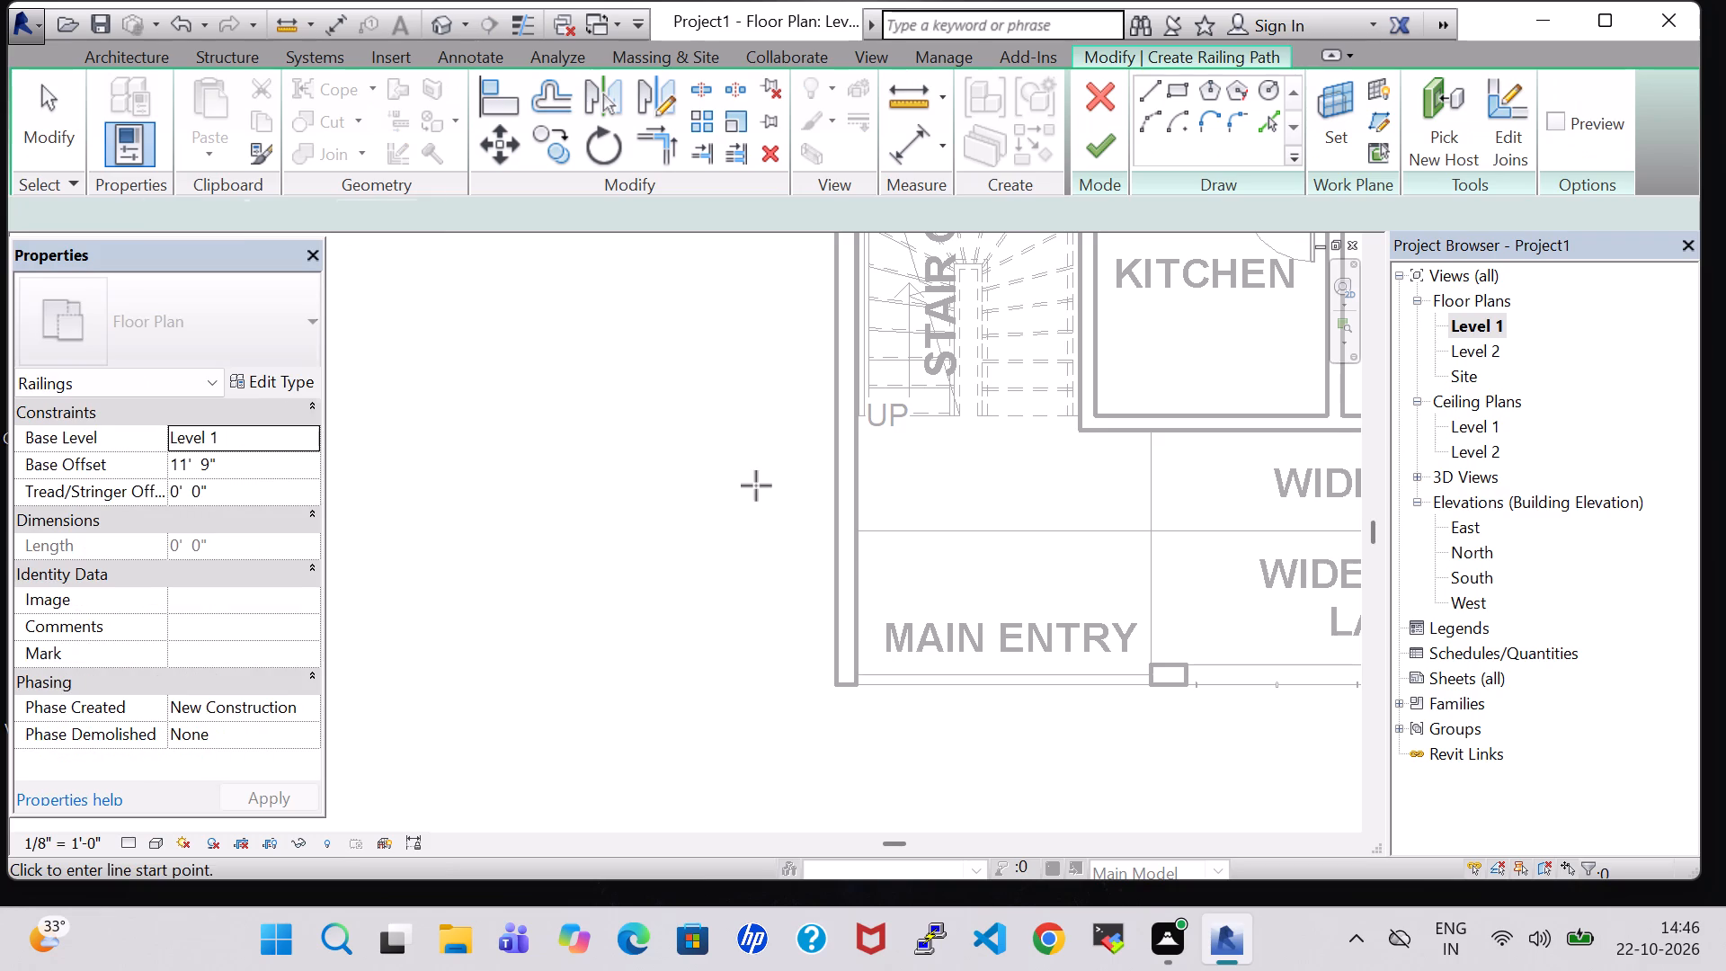
{"action": "left_click", "coordinate": [840, 685]}
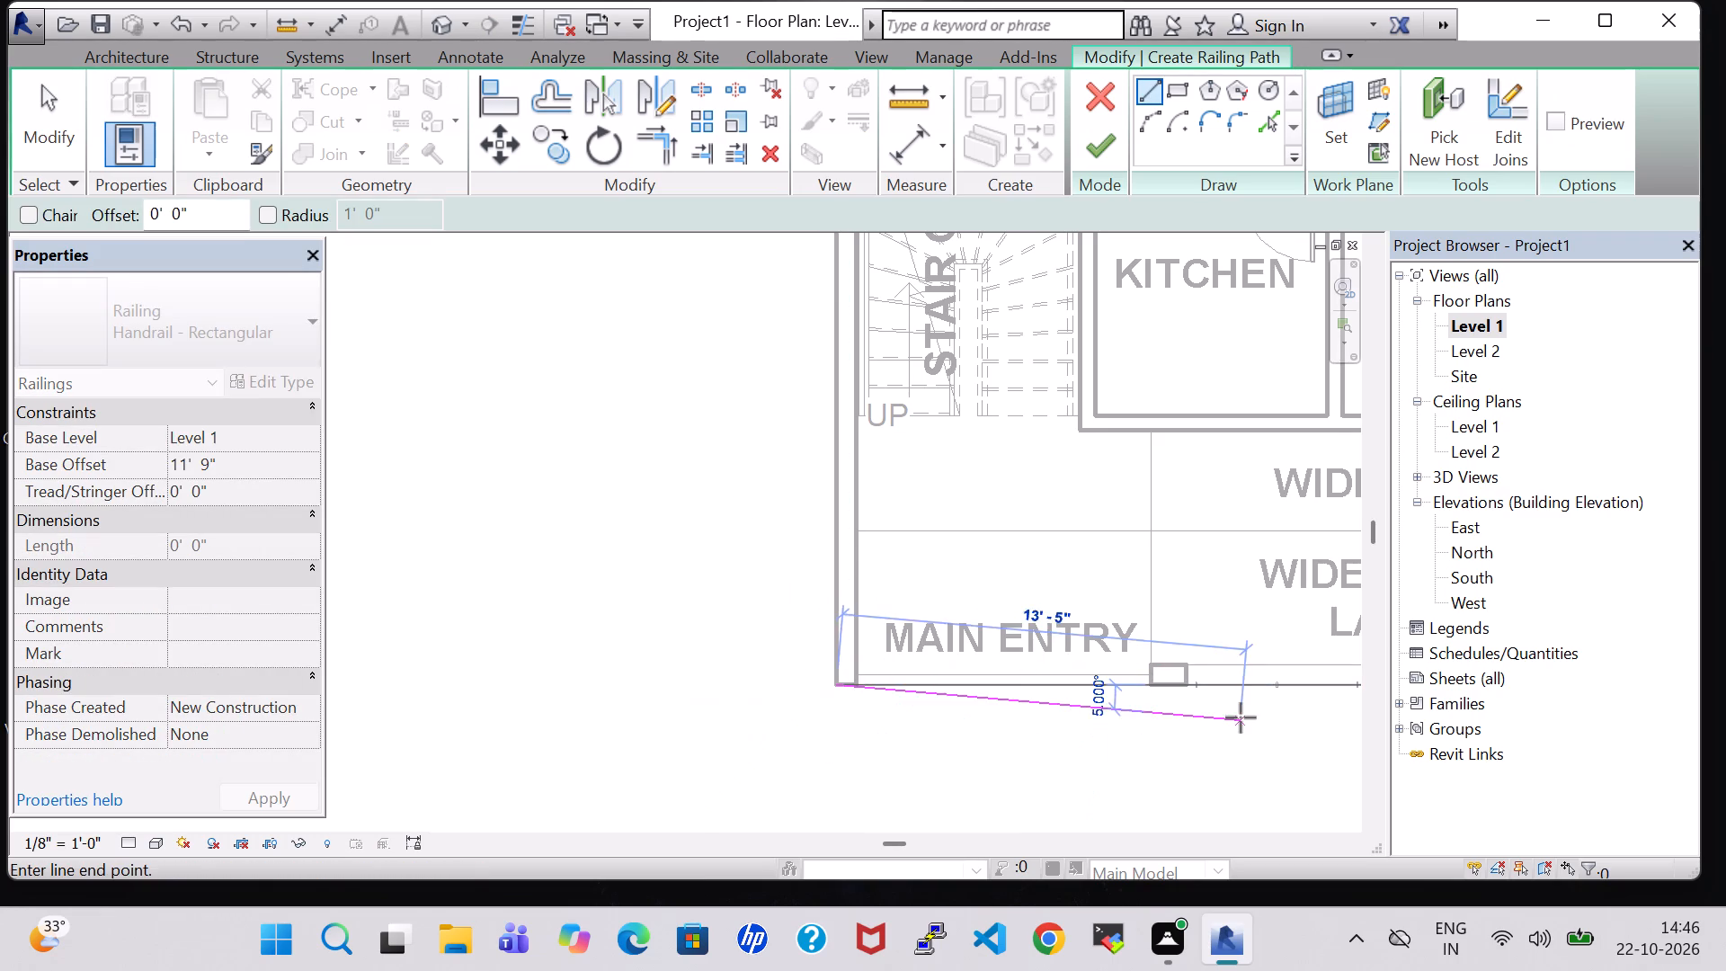
{"action": "middle_click", "coordinate": [1241, 687]}
{"action": "scroll", "coordinate": [924, 707], "scroll_direction": "down", "scroll_amount": 4}
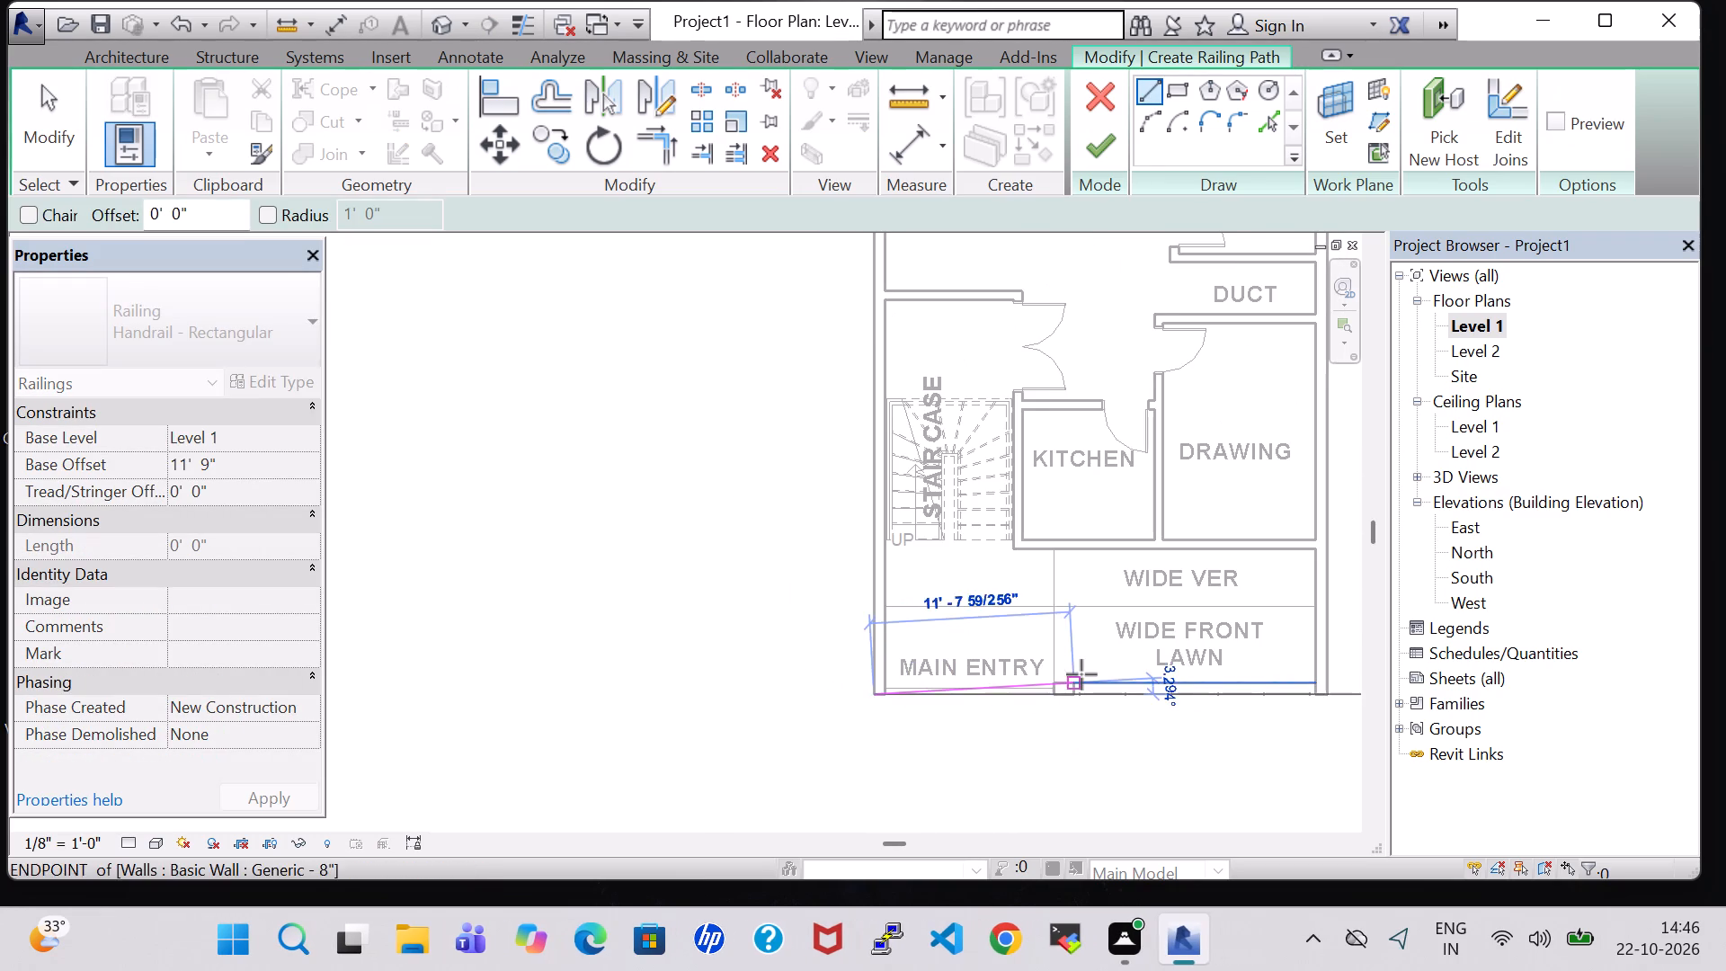
{"action": "middle_click_drag", "start_coordinate": [959, 668], "coordinate": [786, 669]}
{"action": "scroll", "coordinate": [1084, 688], "scroll_direction": "up", "scroll_amount": 3}
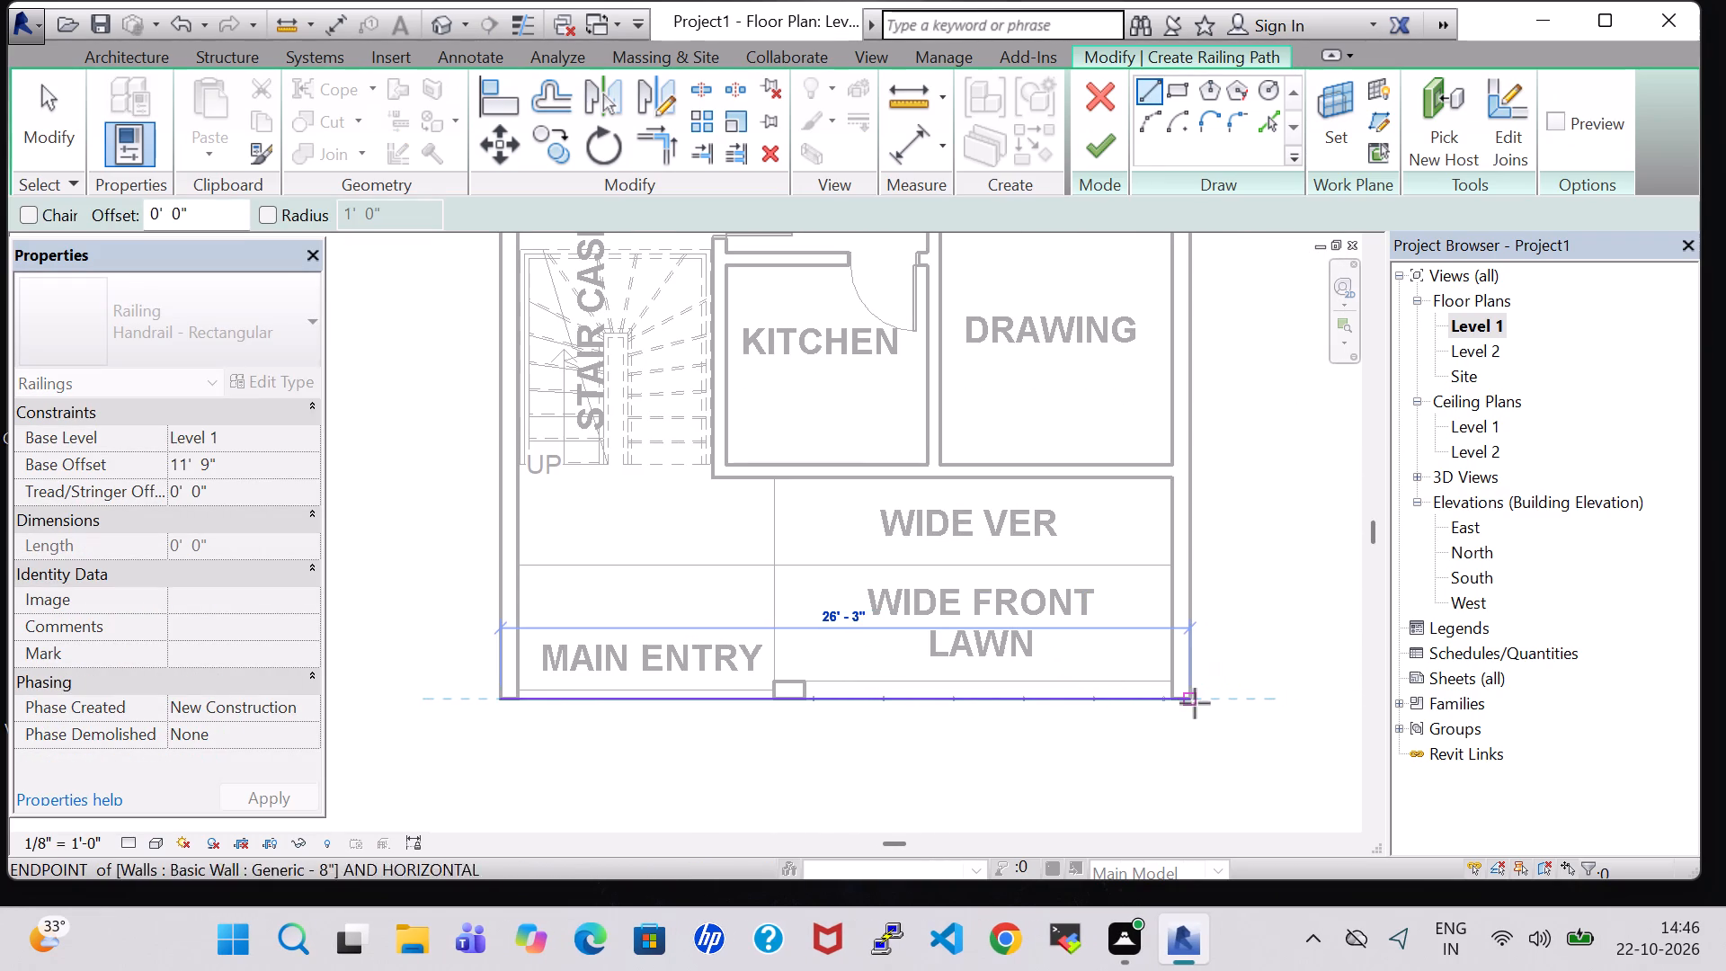
{"action": "left_click", "coordinate": [1195, 703]}
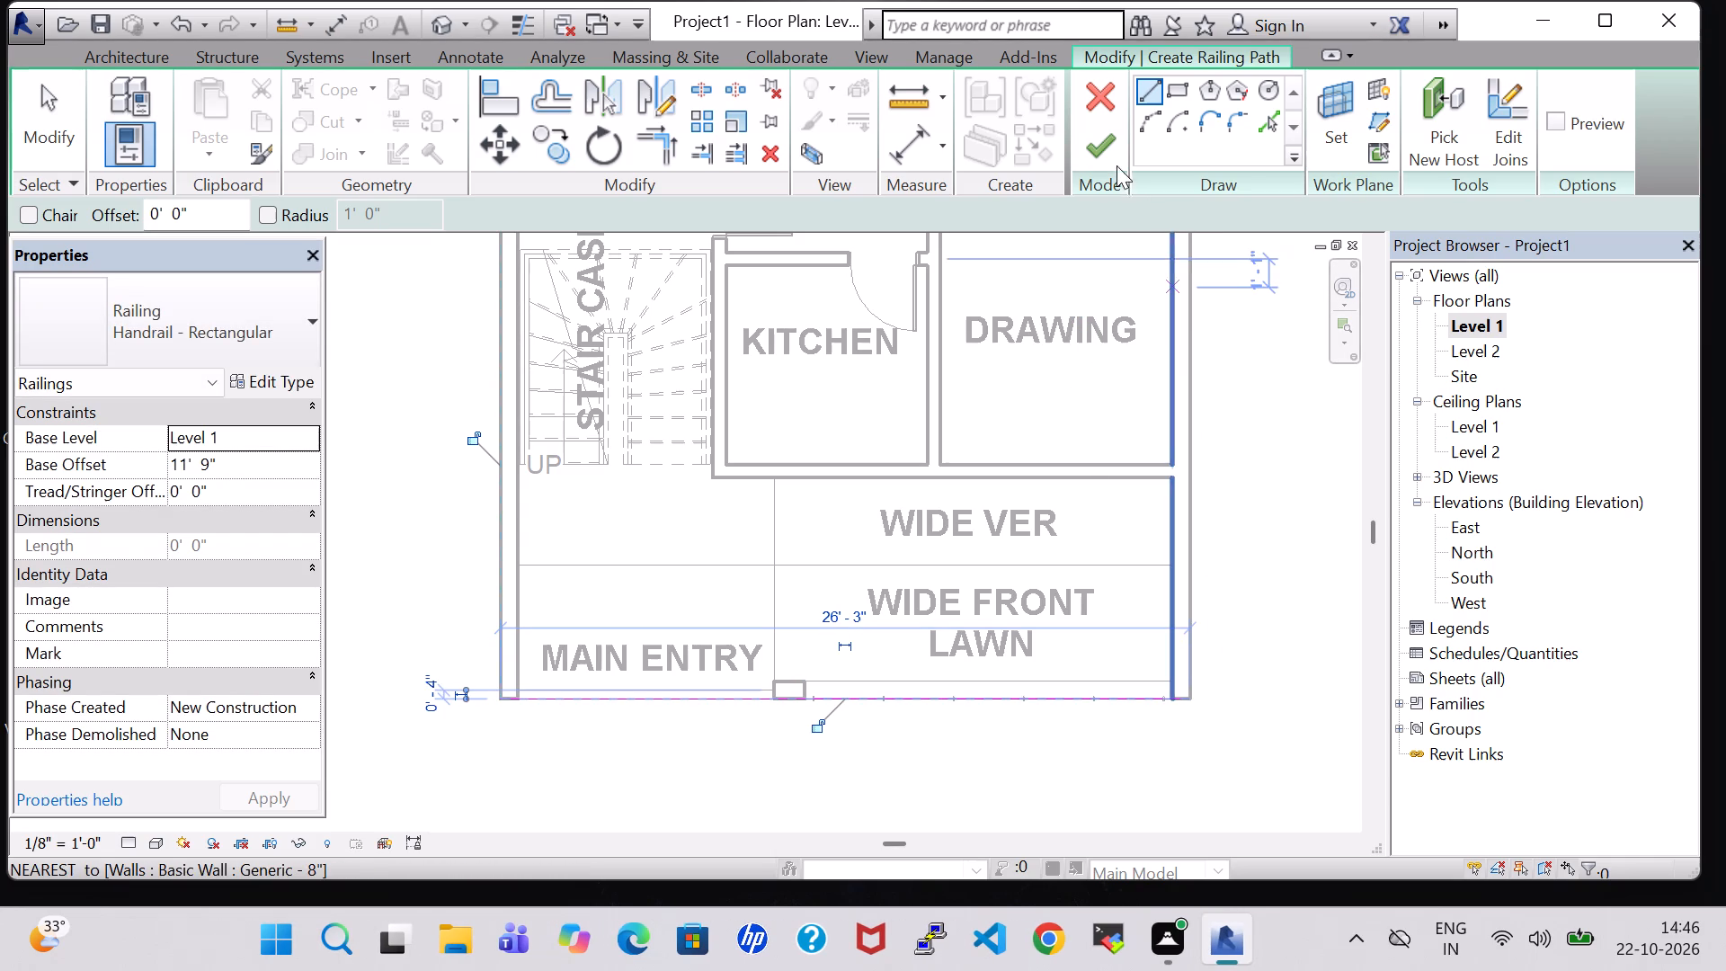
{"action": "left_click", "coordinate": [1090, 134]}
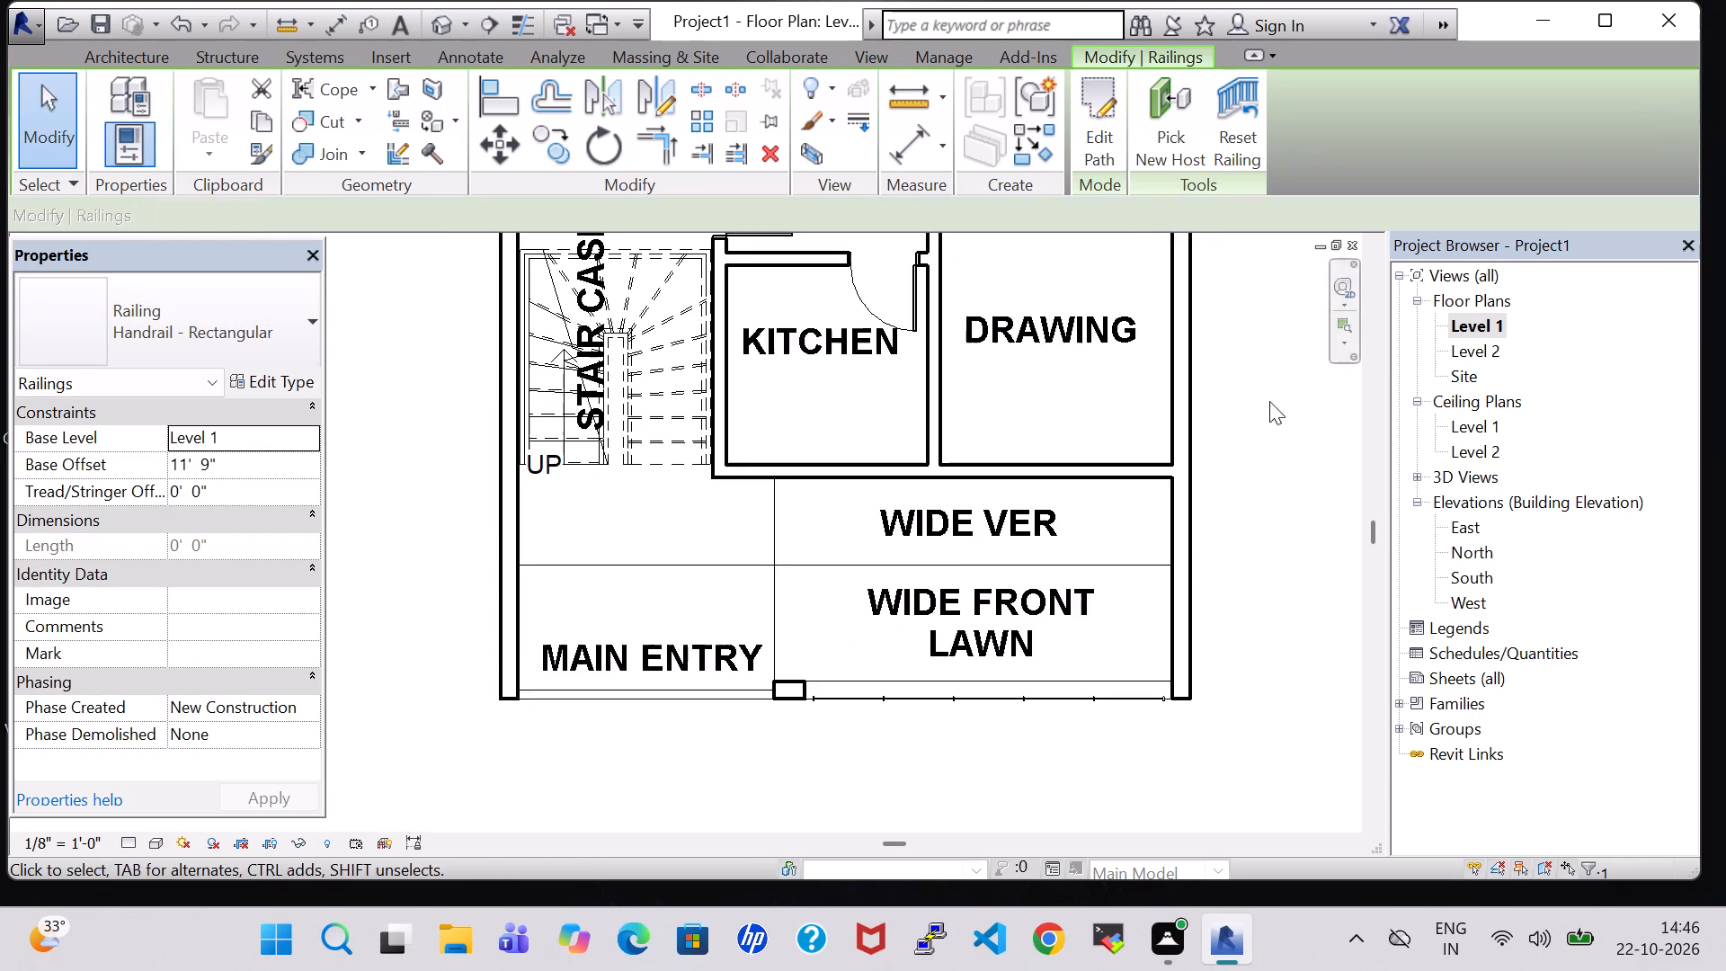
Create a railing about 51'-2" long along the drawing-room-side outer wall, from the front lawn corner to the toilet's rear corner.
{"action": "scroll", "coordinate": [1221, 610], "scroll_direction": "up", "scroll_amount": 3}
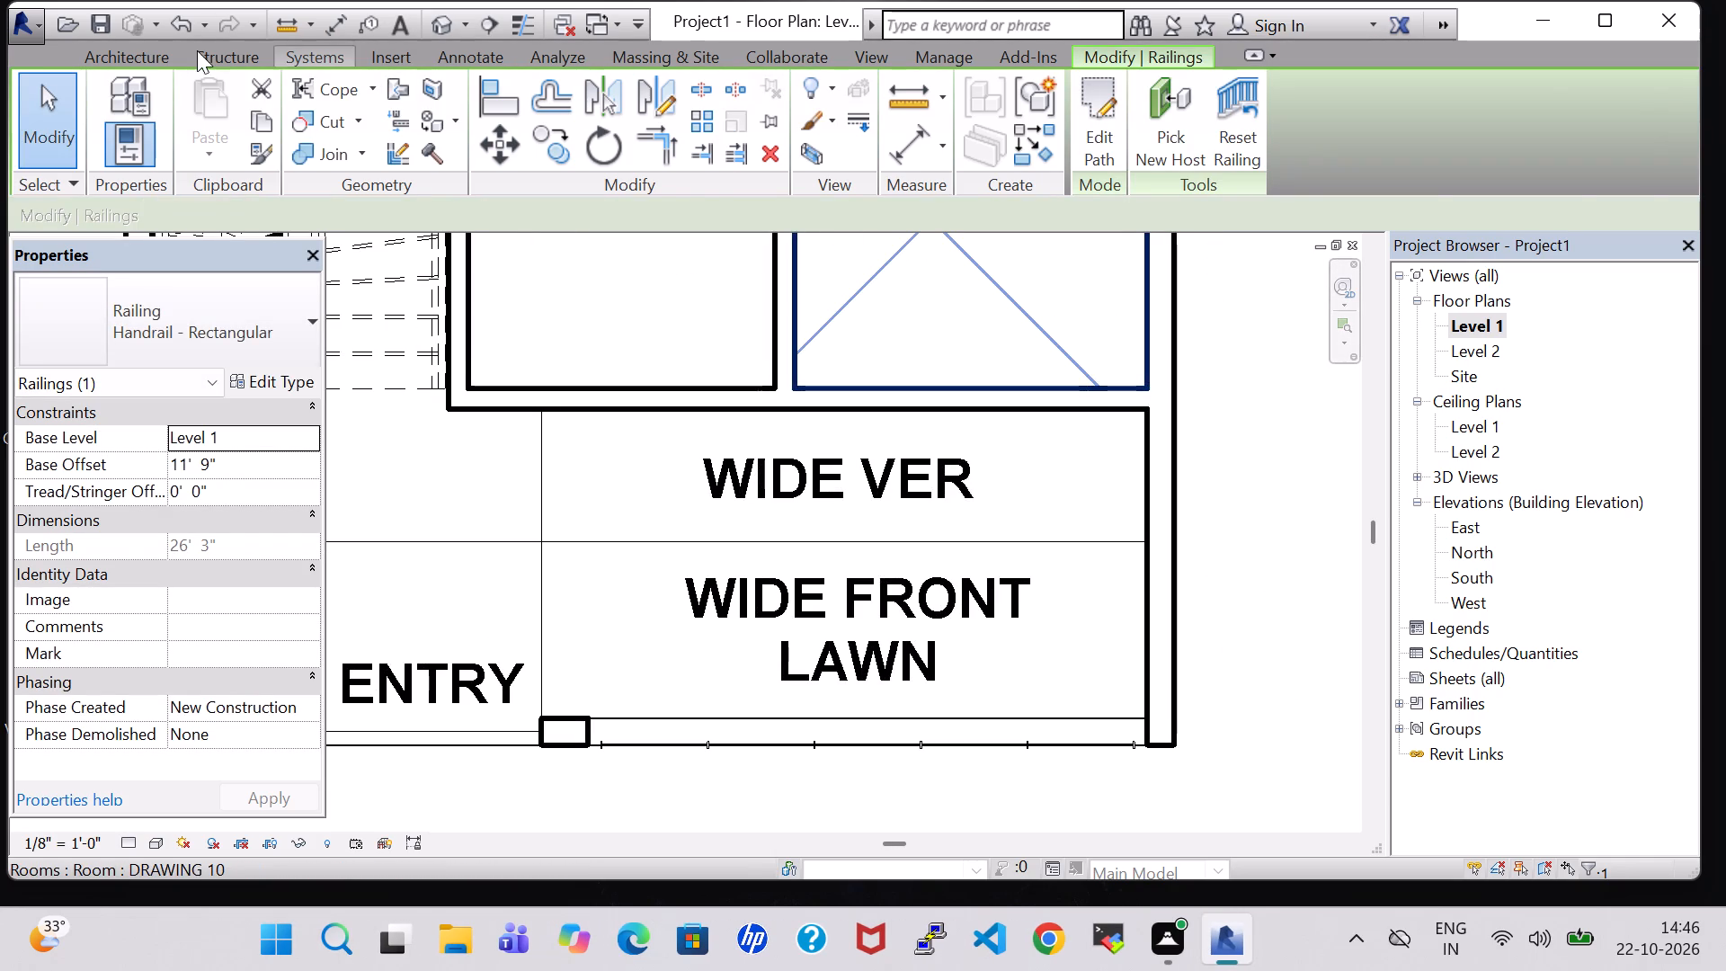
{"action": "left_click", "coordinate": [158, 50]}
{"action": "left_click", "coordinate": [625, 86]}
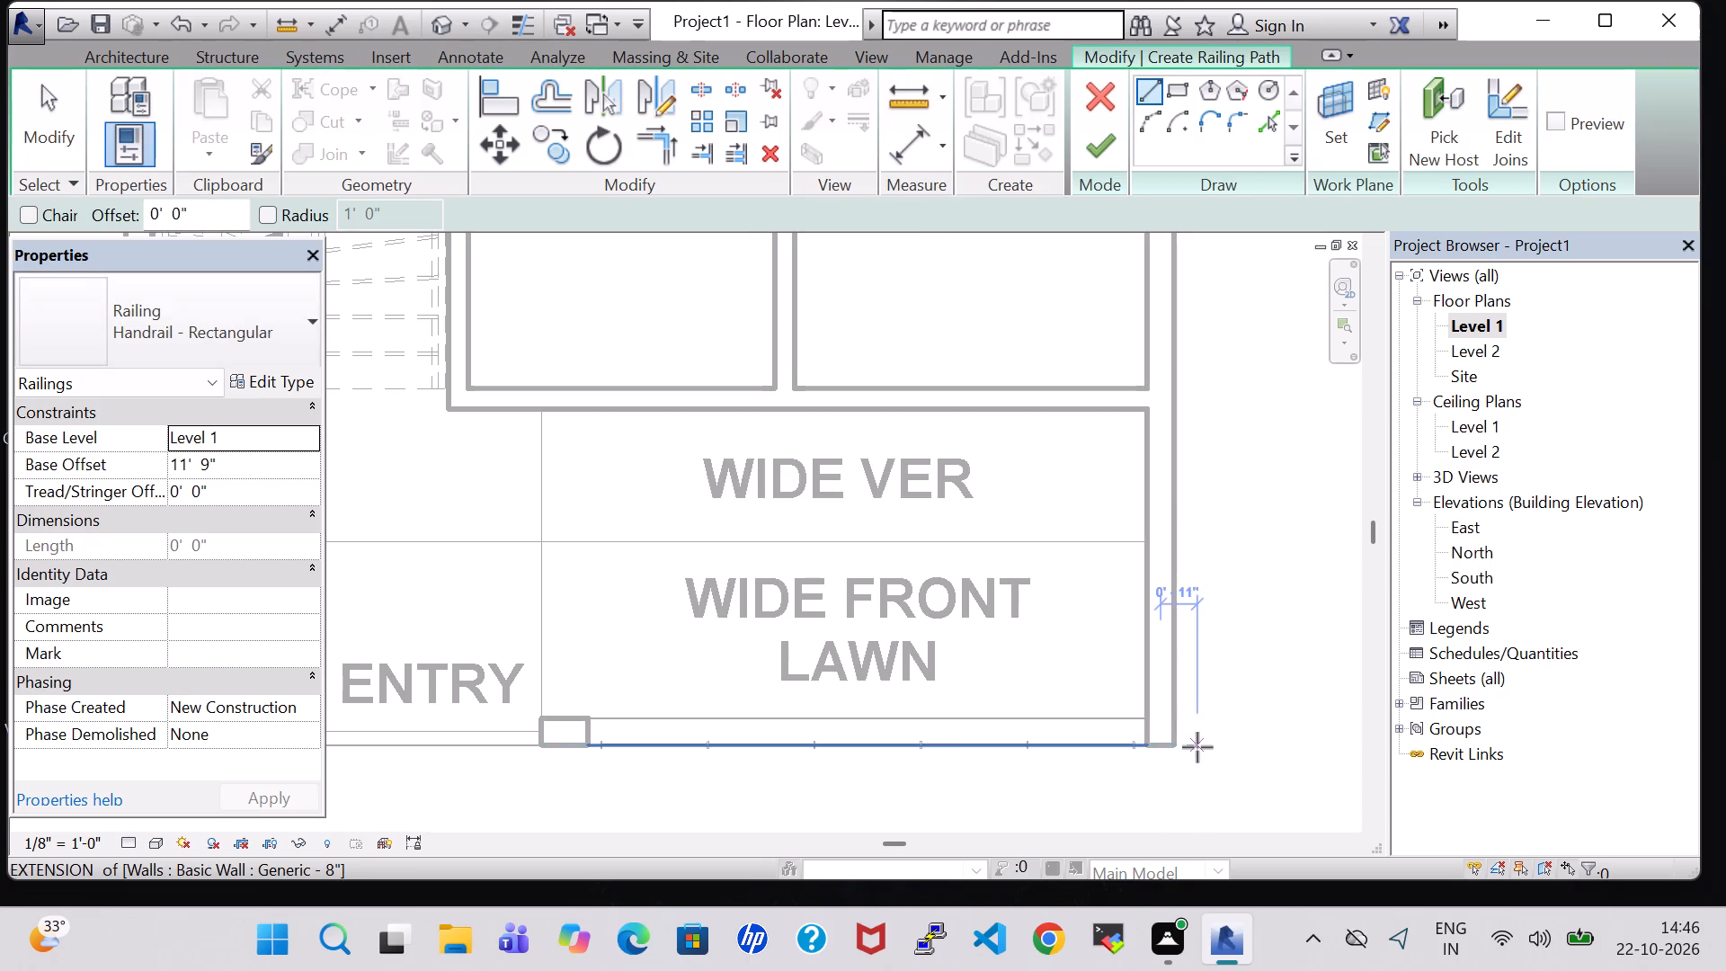
{"action": "left_click", "coordinate": [1169, 747]}
{"action": "middle_click_drag", "start_coordinate": [1175, 338], "coordinate": [1161, 610]}
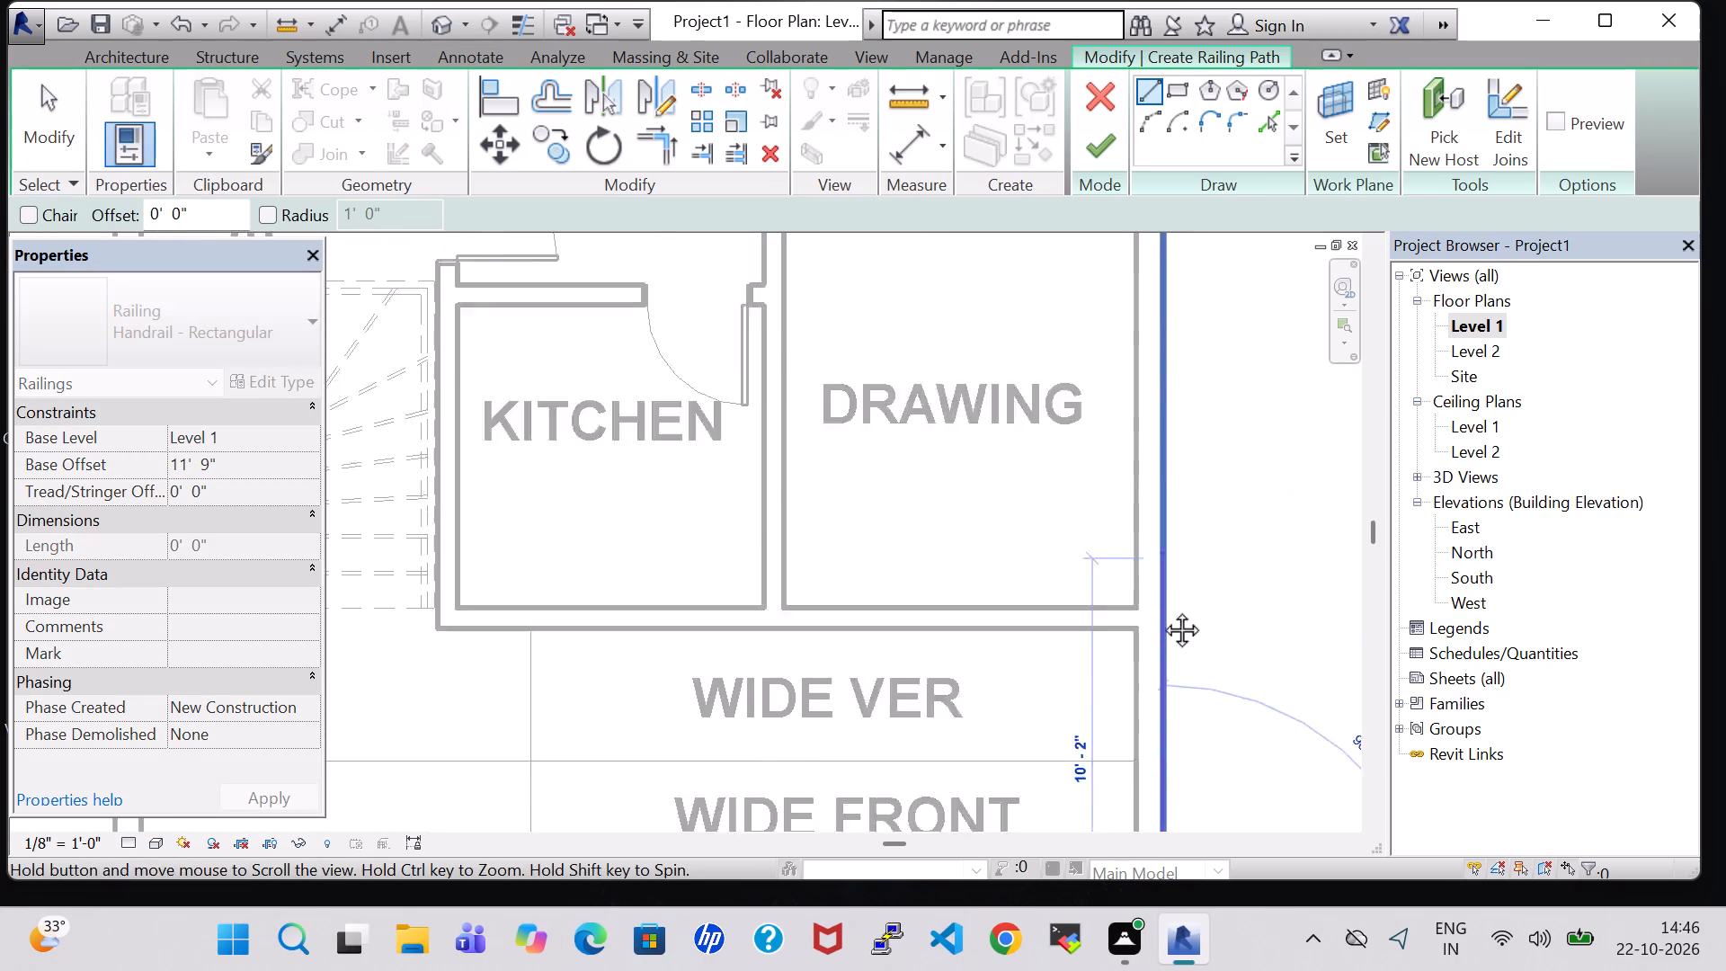
{"action": "middle_click_drag", "start_coordinate": [1161, 610], "coordinate": [1160, 720]}
{"action": "scroll", "coordinate": [1160, 720], "scroll_direction": "down", "scroll_amount": 1}
{"action": "scroll", "coordinate": [1169, 478], "scroll_direction": "down", "scroll_amount": 2}
{"action": "middle_click_drag", "start_coordinate": [1166, 348], "coordinate": [1156, 744]}
{"action": "scroll", "coordinate": [1156, 730], "scroll_direction": "down", "scroll_amount": 1}
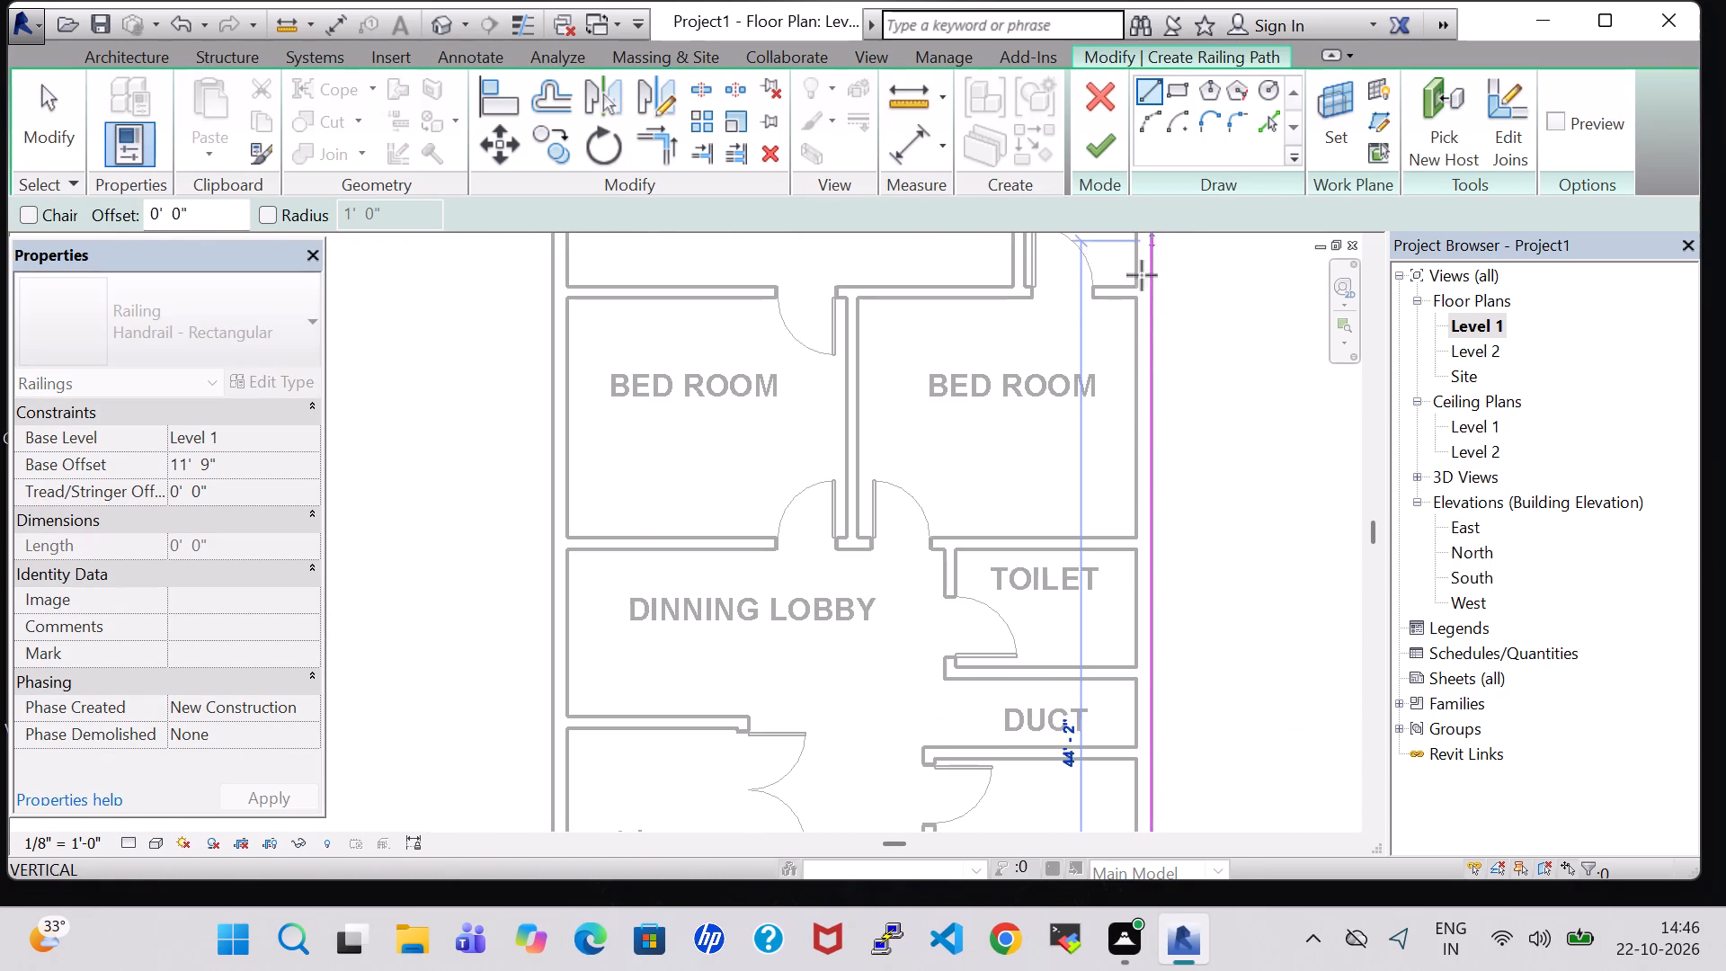
{"action": "middle_click_drag", "start_coordinate": [1145, 309], "coordinate": [1125, 749]}
{"action": "scroll", "coordinate": [1152, 593], "scroll_direction": "up", "scroll_amount": 2}
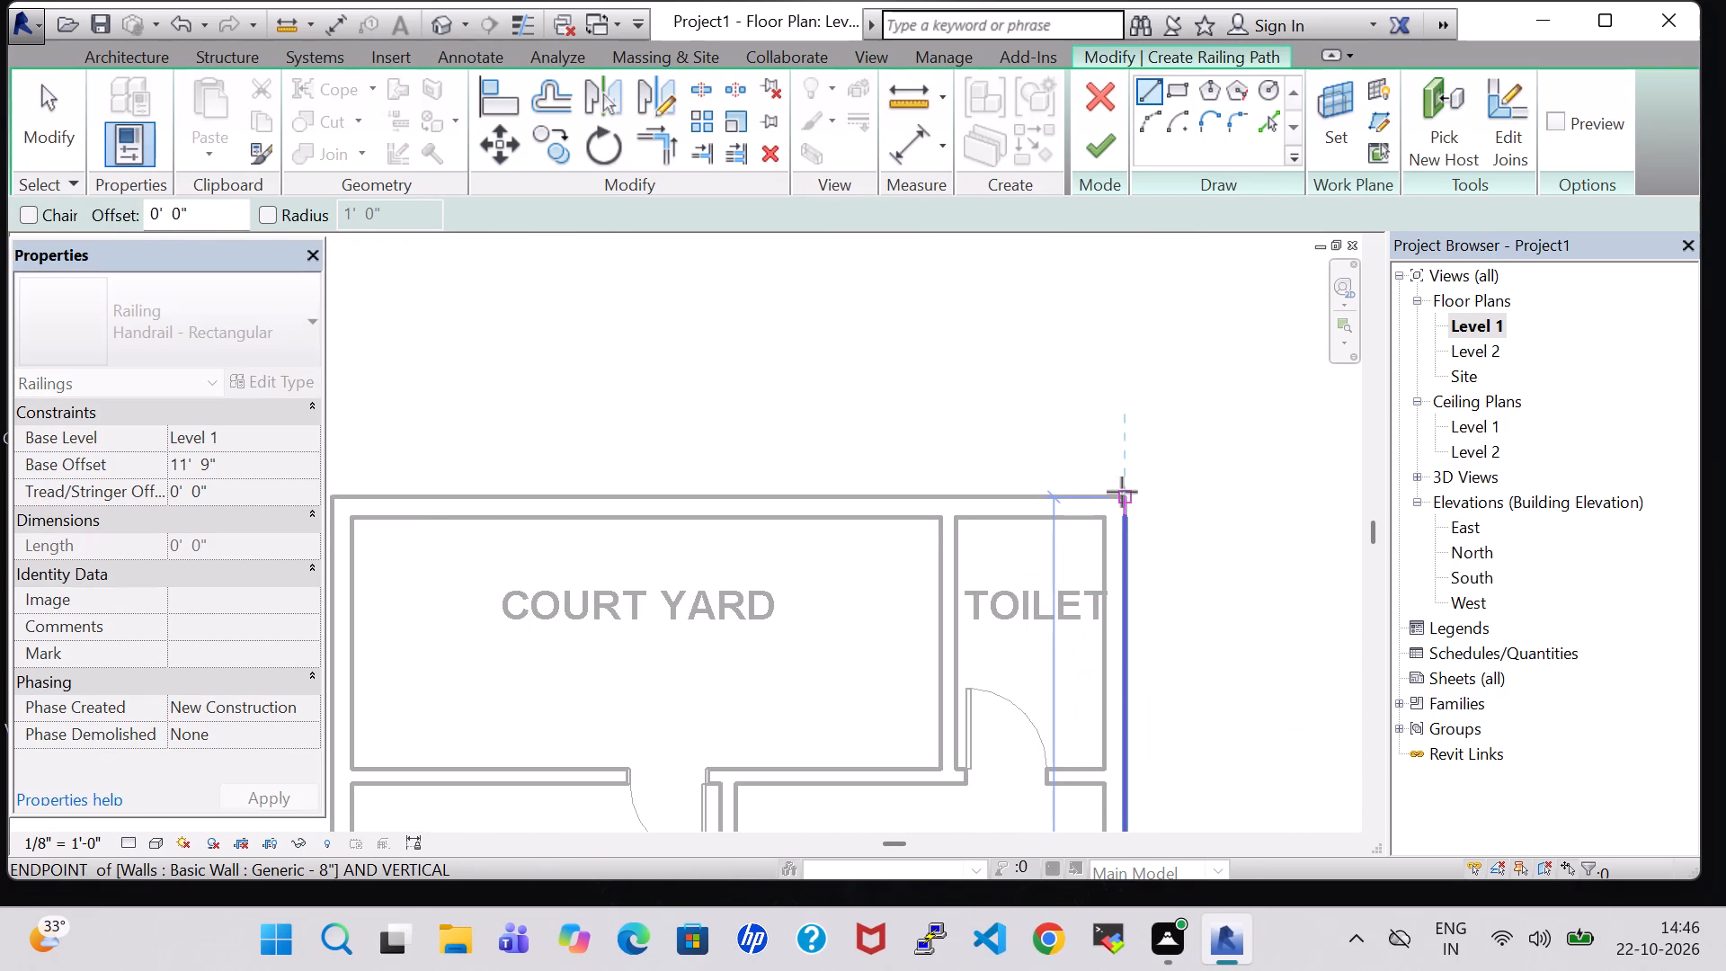
{"action": "left_click", "coordinate": [1122, 493]}
{"action": "middle_click", "coordinate": [1034, 491]}
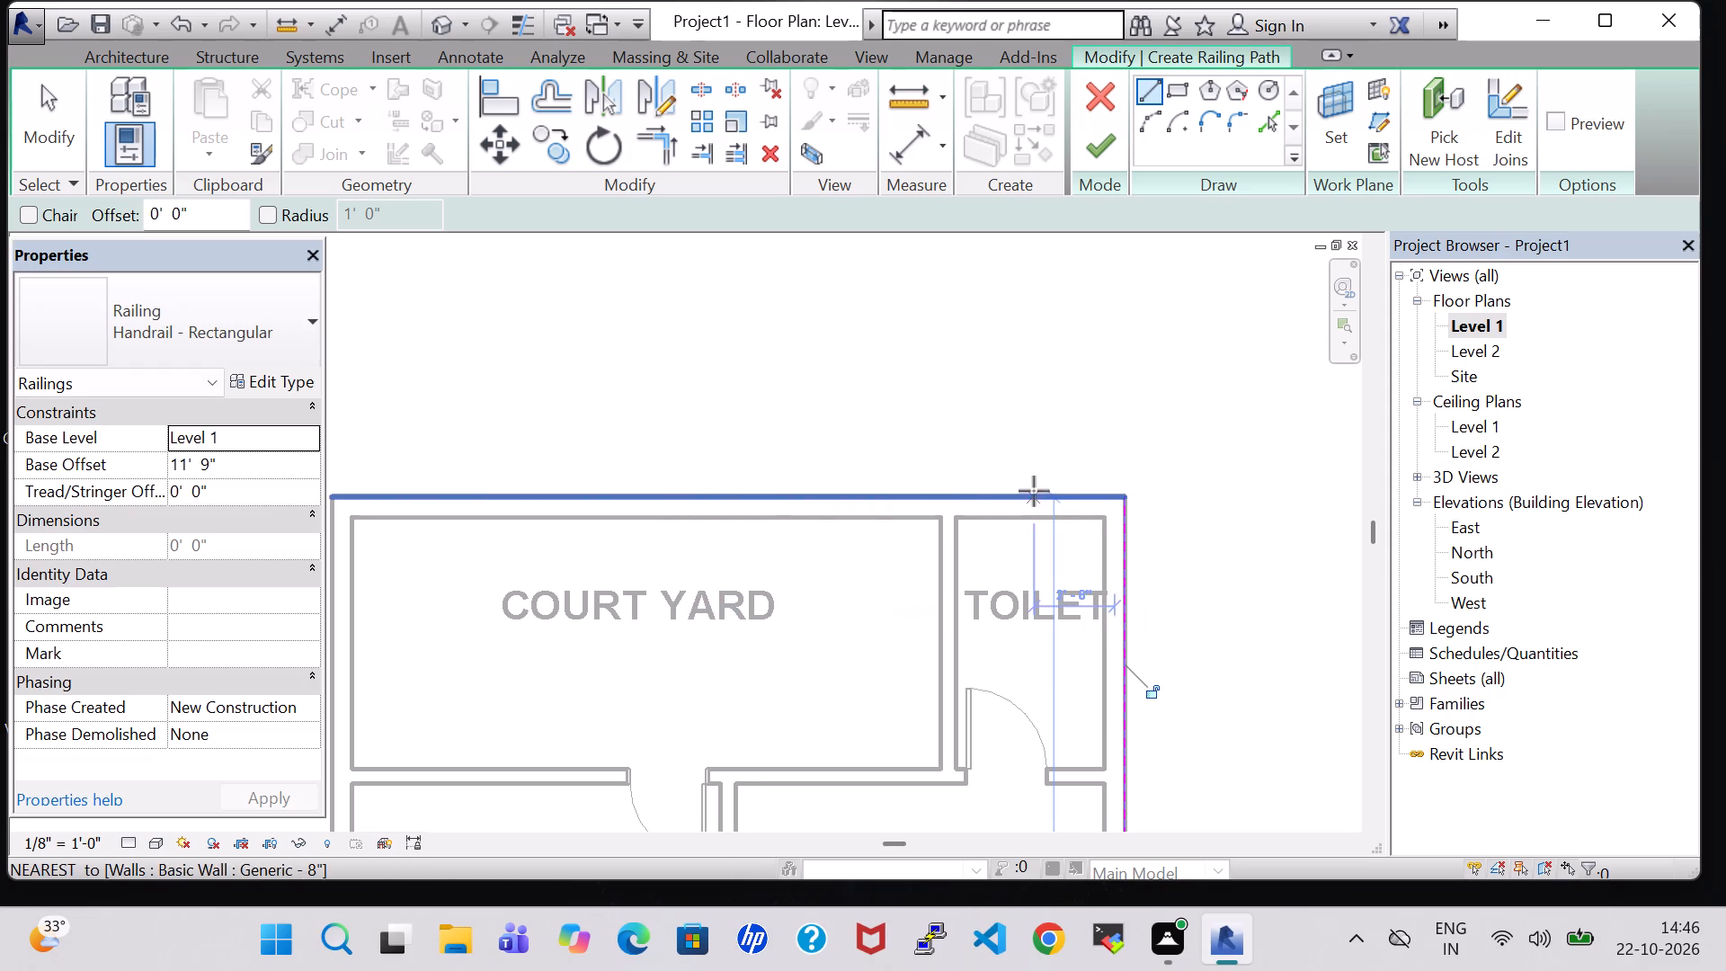
{"action": "middle_click_drag", "start_coordinate": [498, 497], "coordinate": [771, 512]}
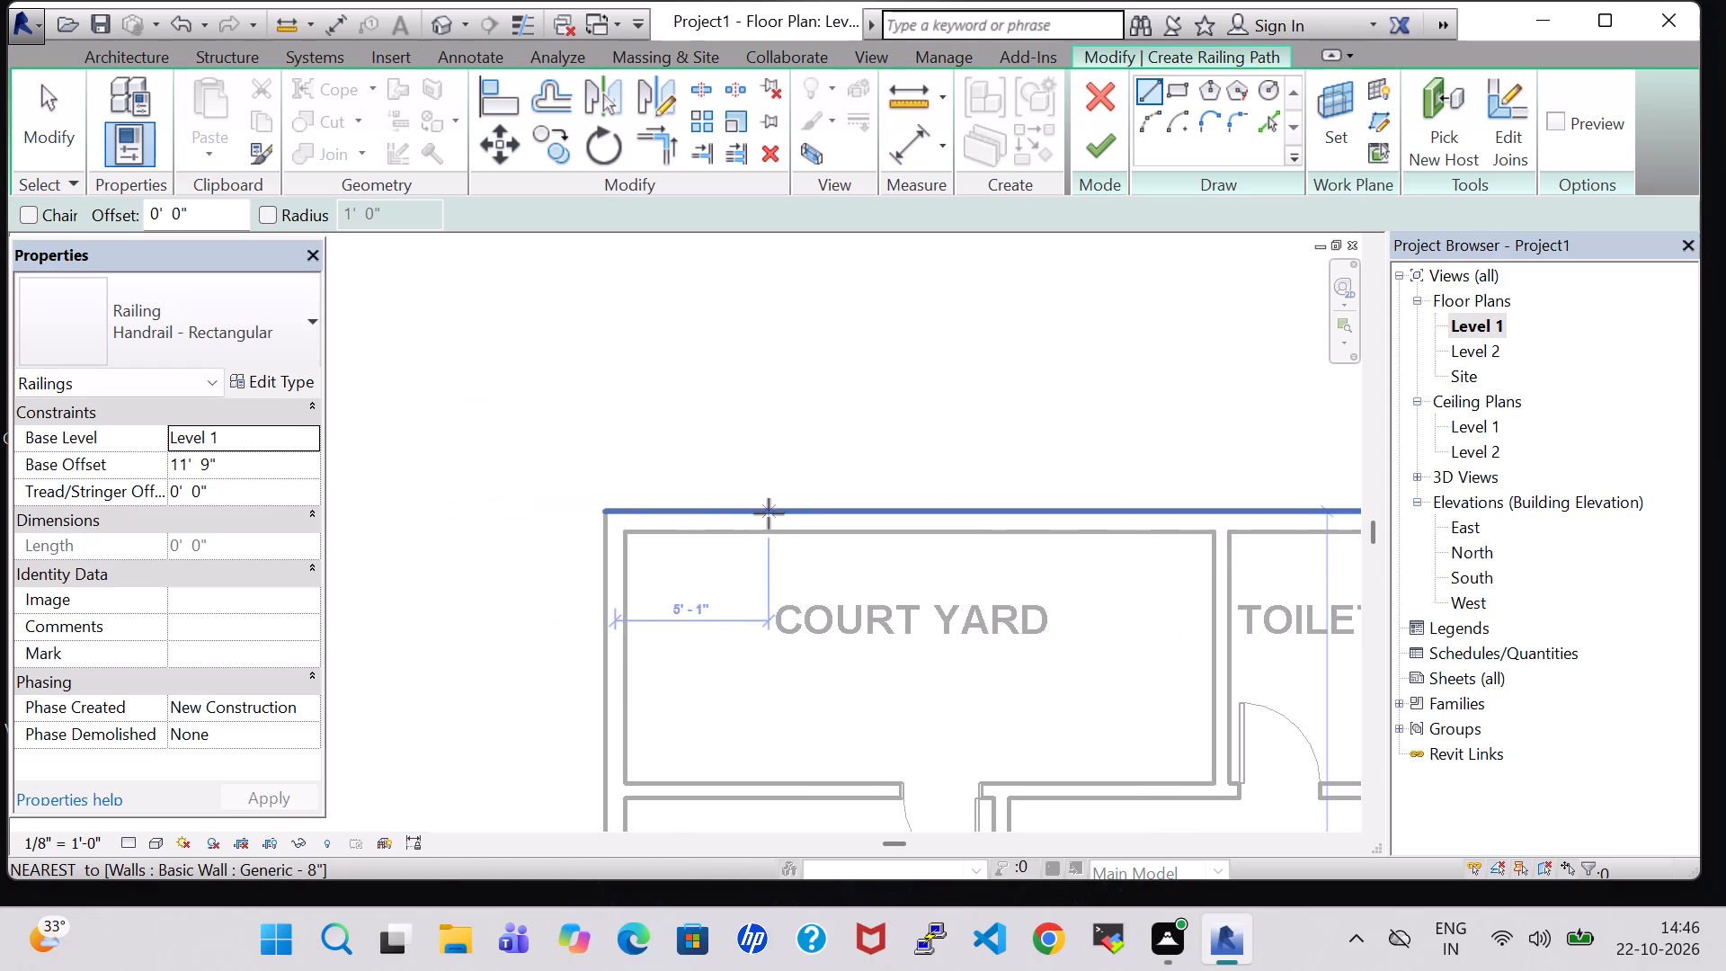
{"action": "scroll", "coordinate": [948, 510], "scroll_direction": "down", "scroll_amount": 2}
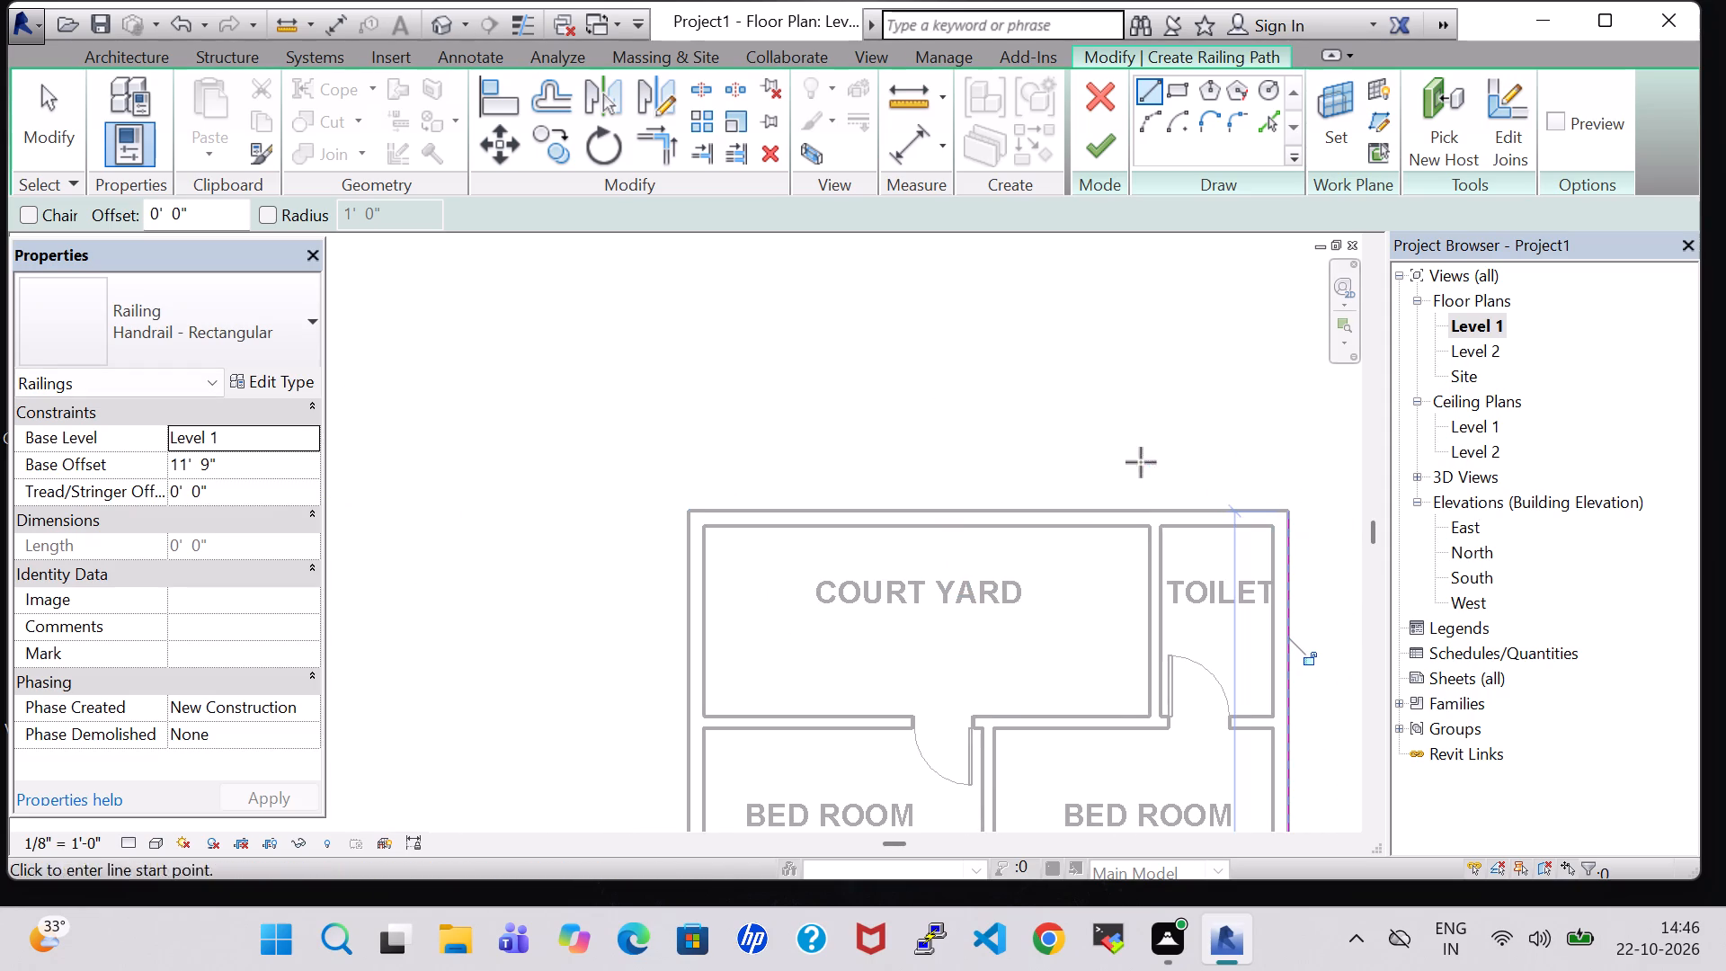
{"action": "left_click", "coordinate": [1115, 139]}
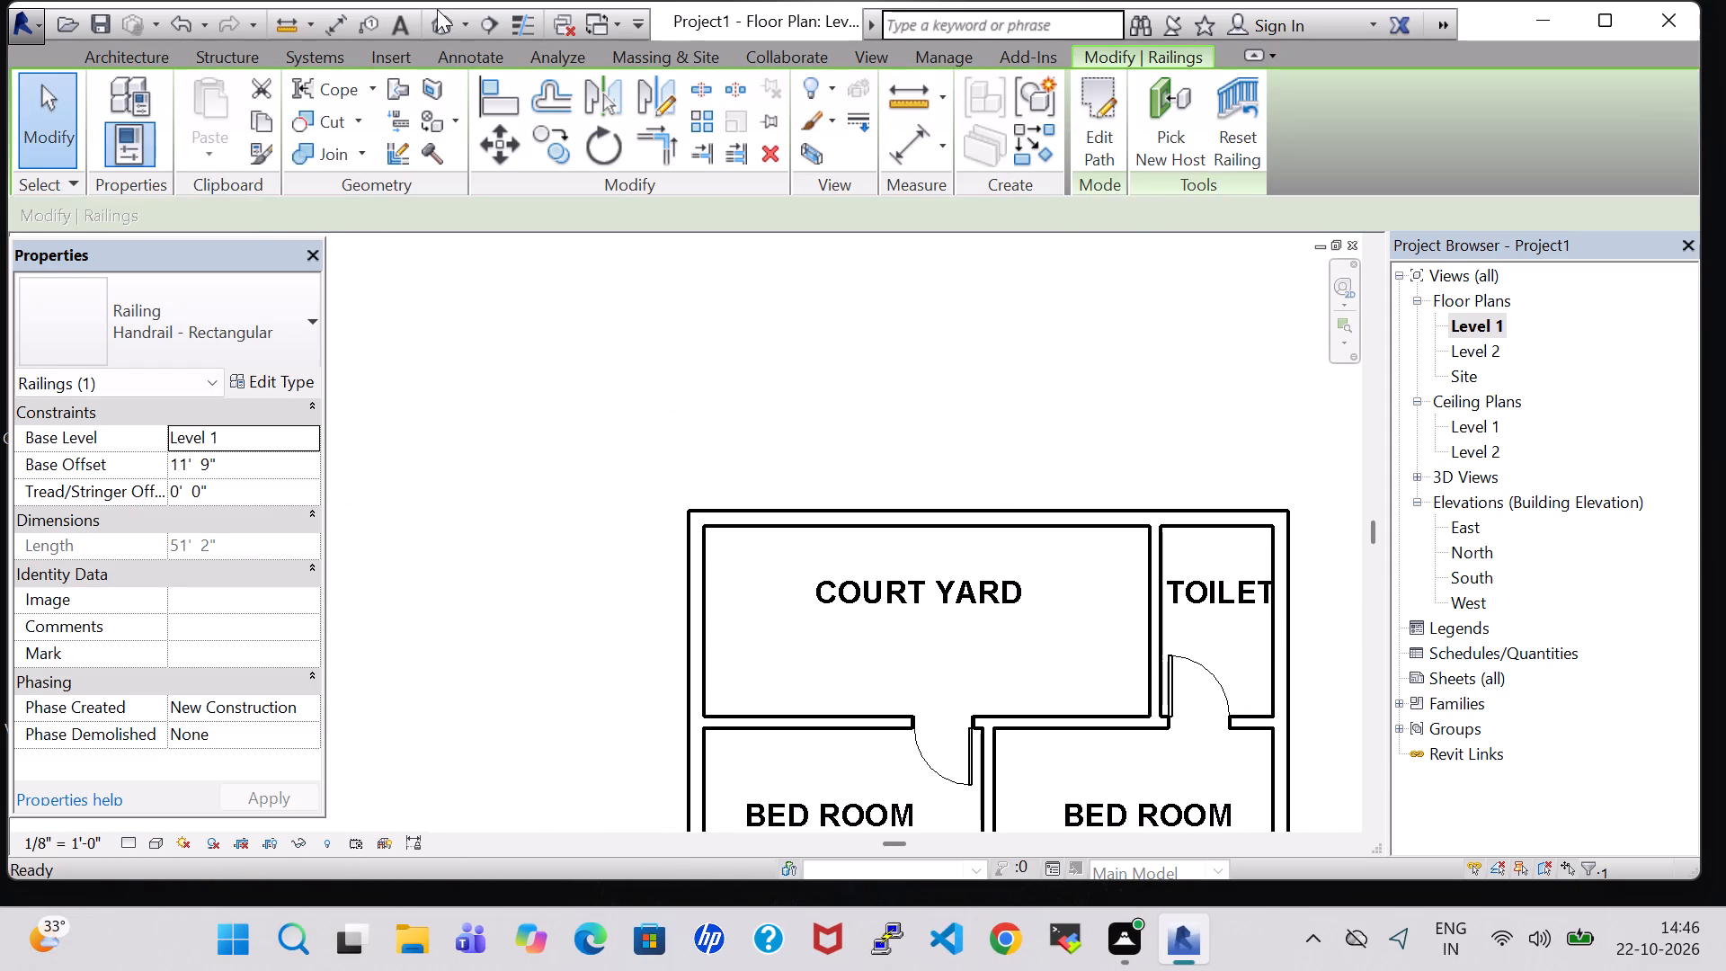
In the 3D view, change the front roof-edge railing's type to Glass Panel - Bottom Fill.
{"action": "left_click", "coordinate": [436, 9]}
{"action": "left_click", "coordinate": [436, 23]}
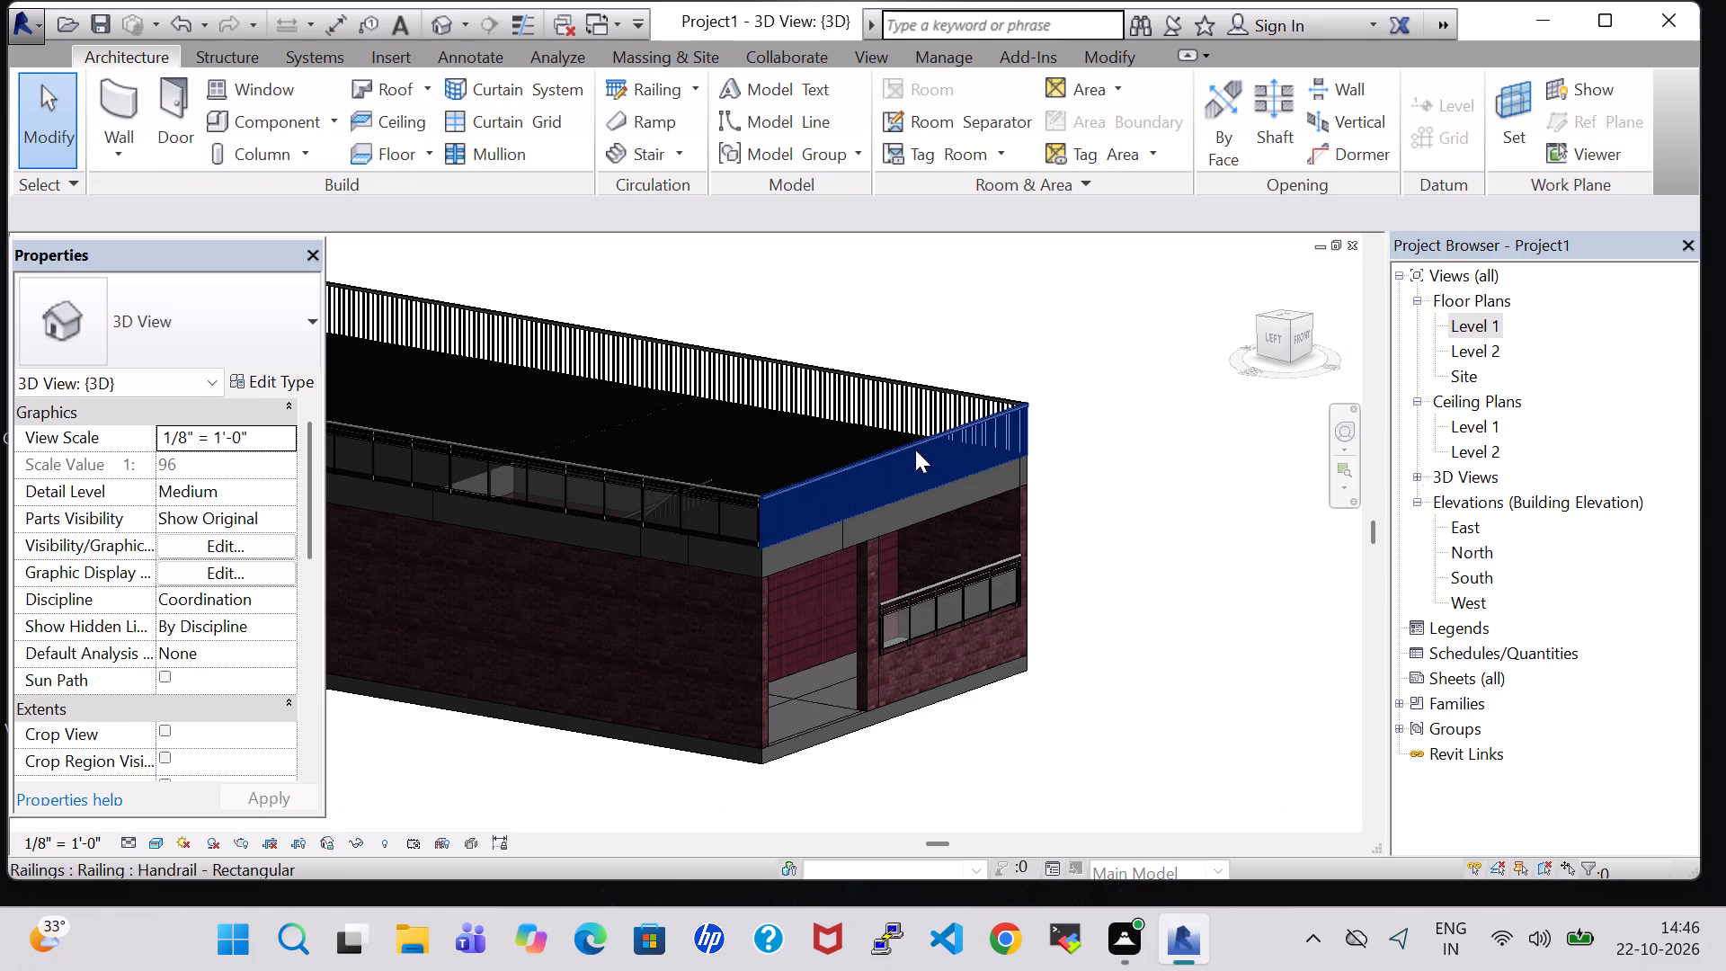
{"action": "left_click", "coordinate": [967, 426]}
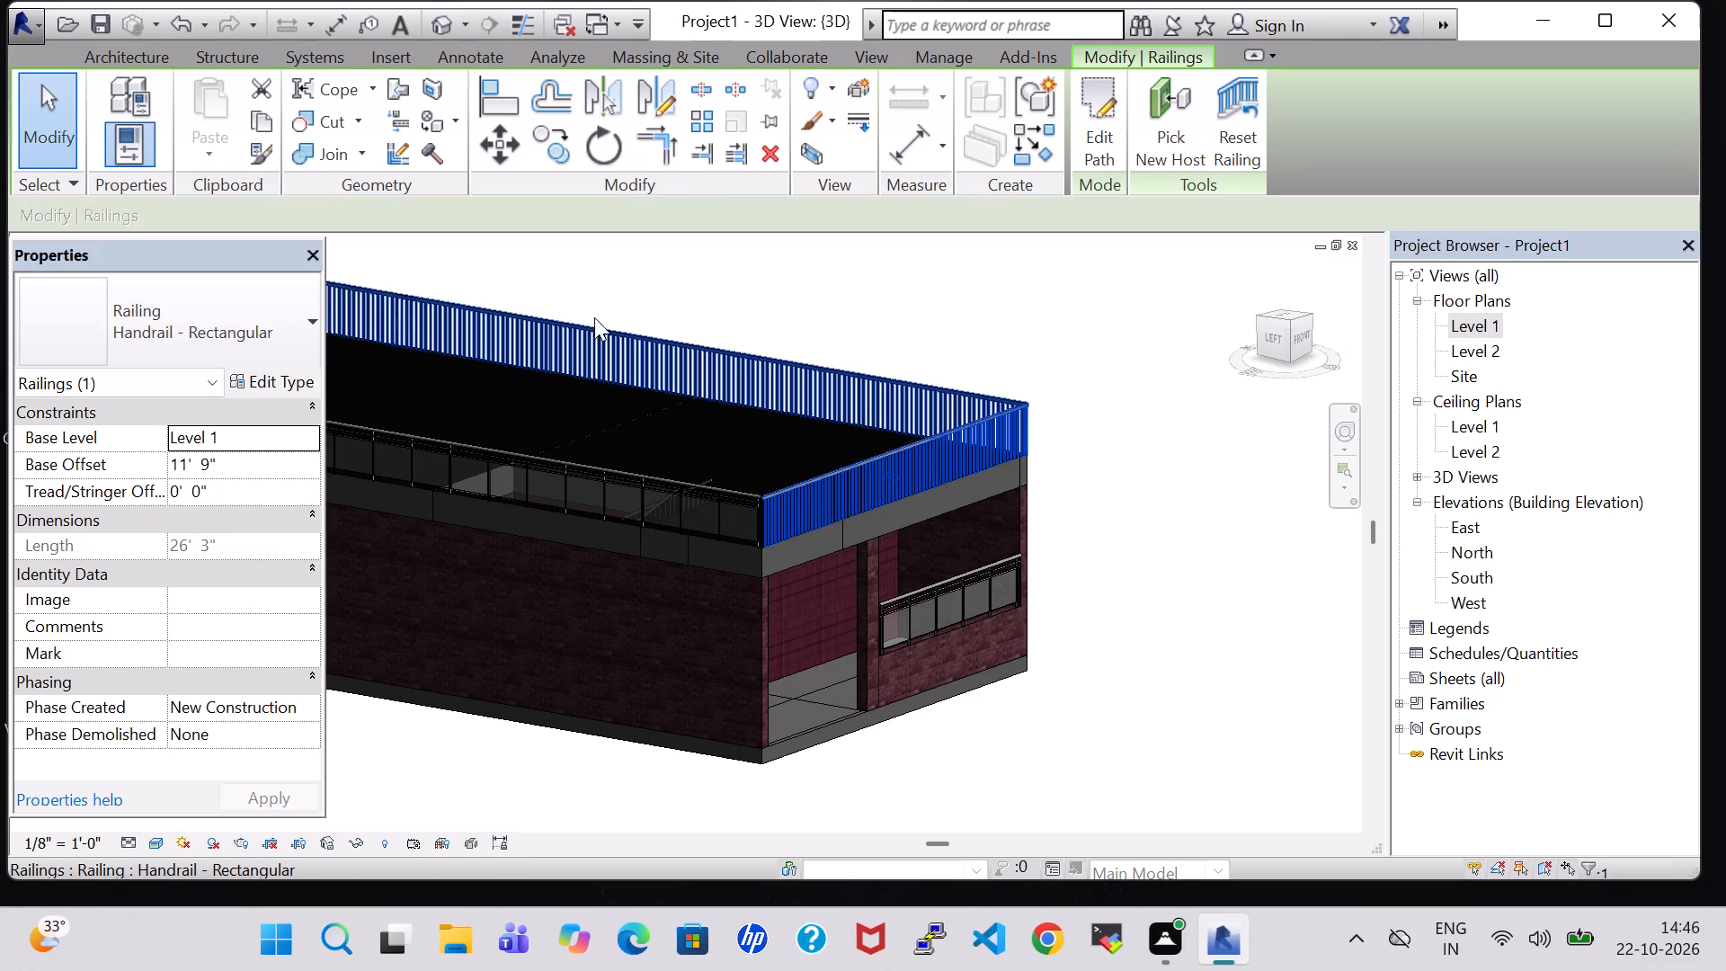
{"action": "left_click", "coordinate": [246, 316]}
{"action": "scroll", "coordinate": [200, 456], "scroll_direction": "up", "scroll_amount": 2}
{"action": "left_click", "coordinate": [200, 456]}
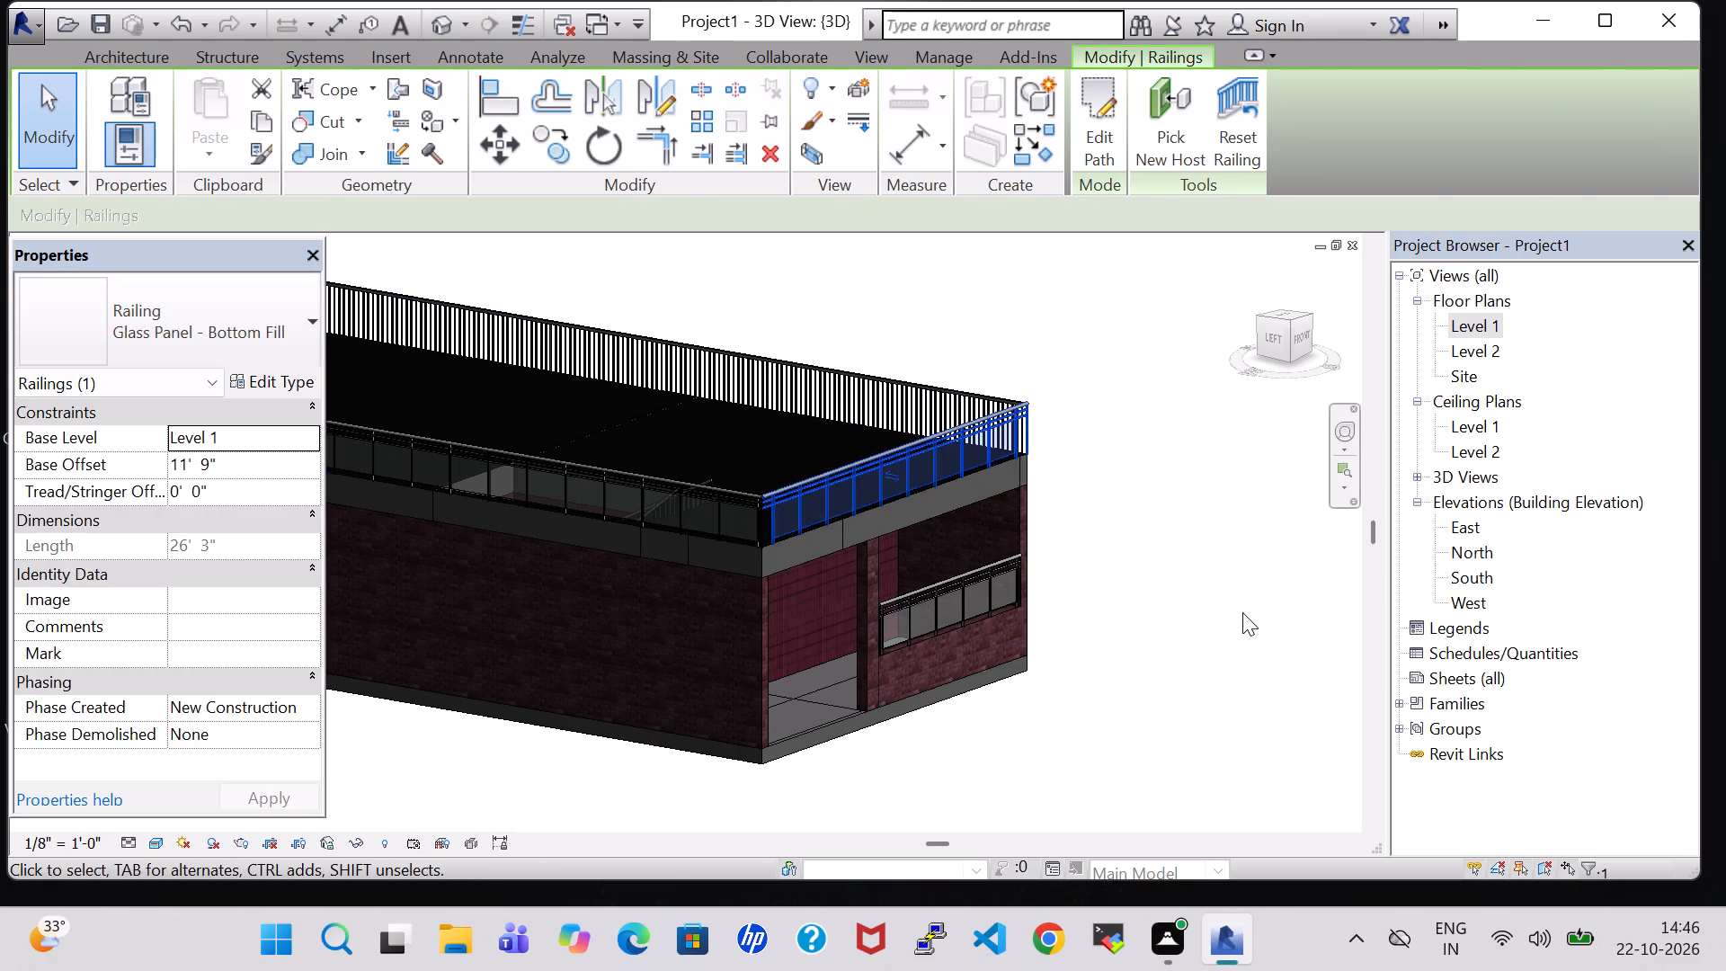
{"action": "left_click", "coordinate": [1203, 609]}
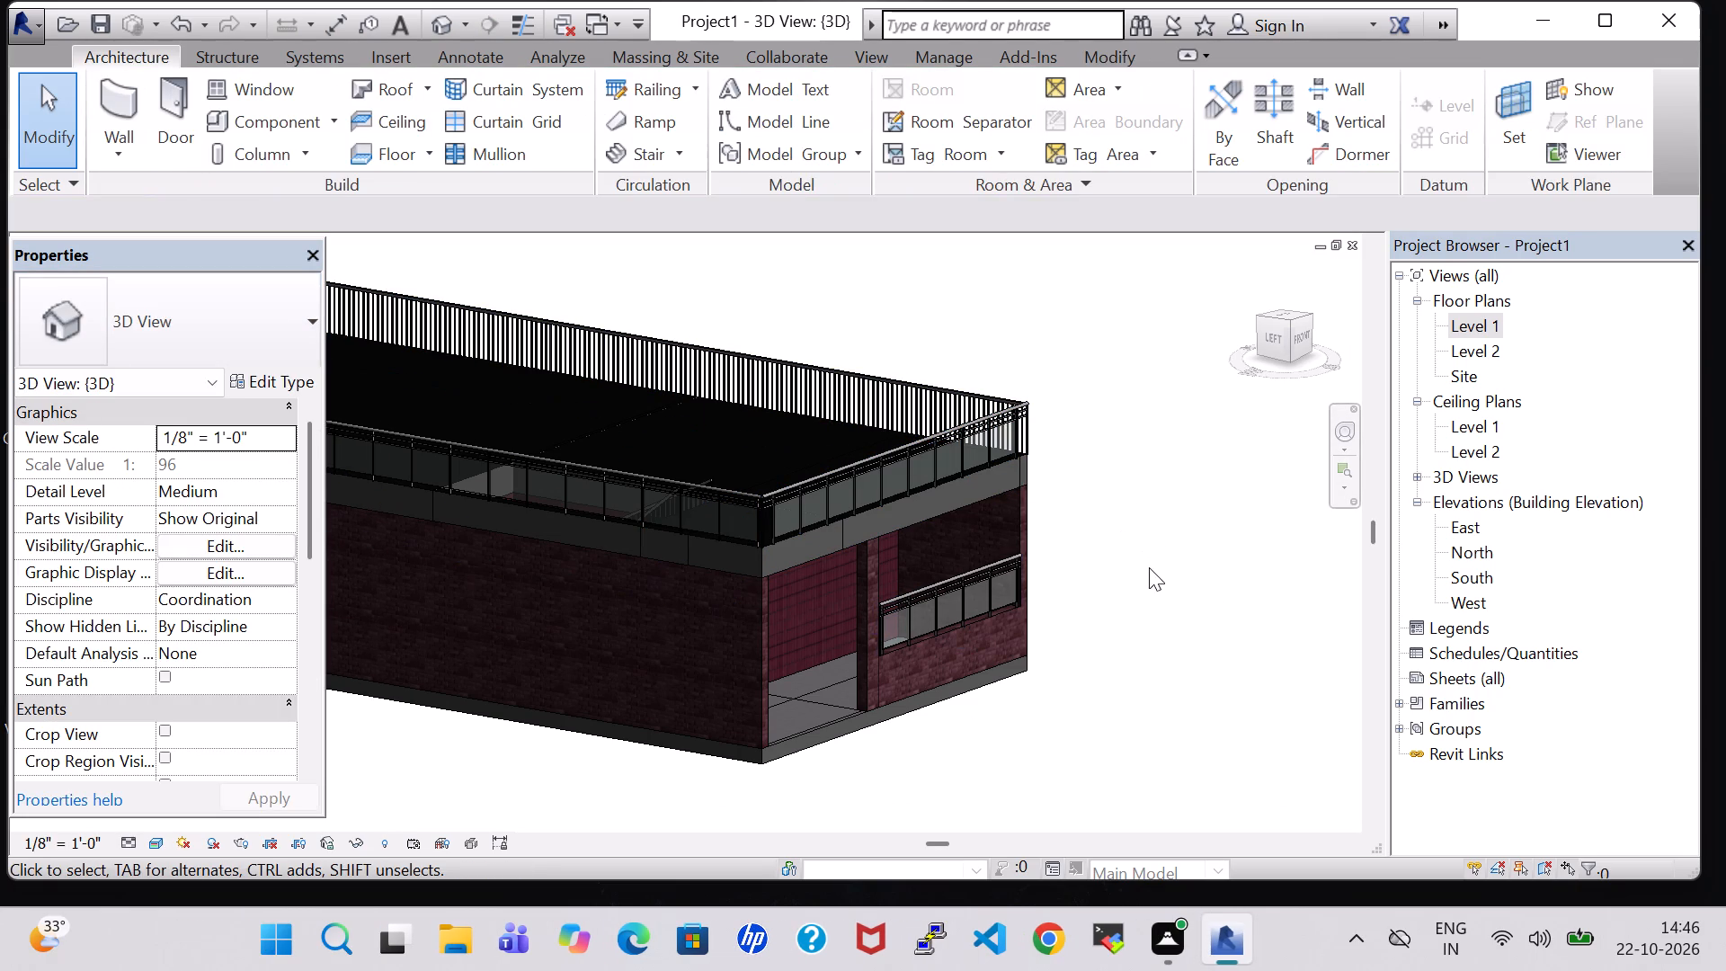
Change the type of the long roof-edge railing opposite the stair side to Glass Panel - Bottom Fill.
{"action": "middle_click_drag", "start_coordinate": [1140, 571], "coordinate": [912, 624], "text": "shift"}
{"action": "left_click", "coordinate": [1126, 416]}
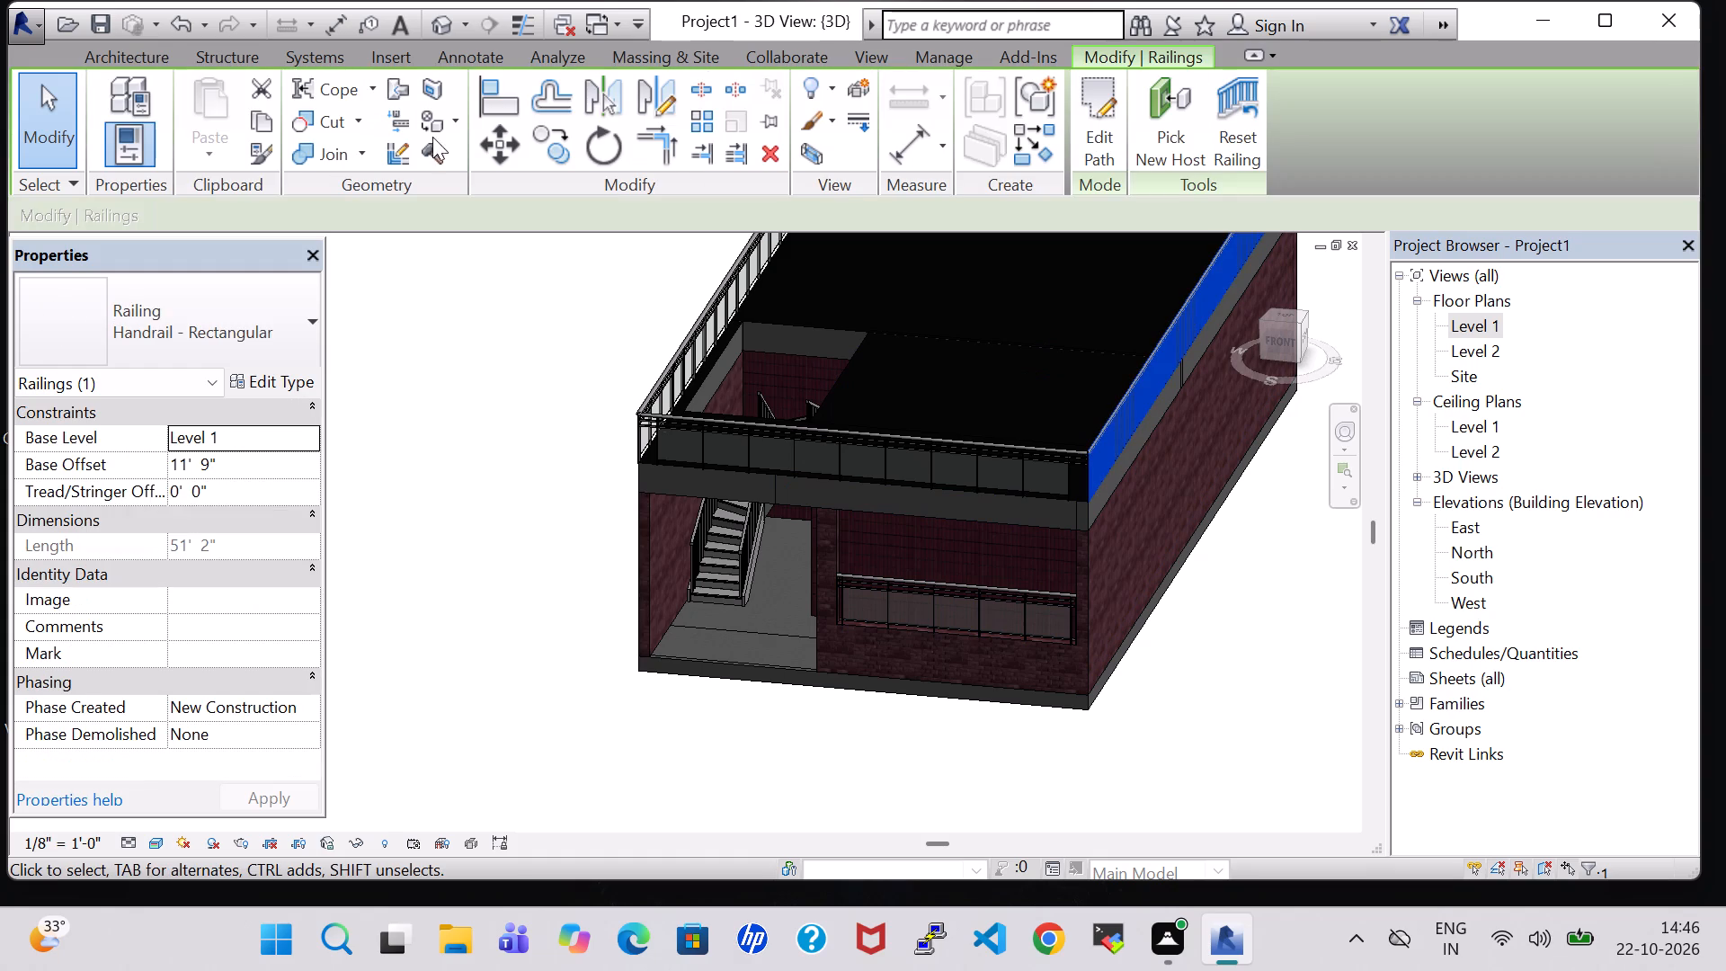
{"action": "left_click", "coordinate": [178, 323]}
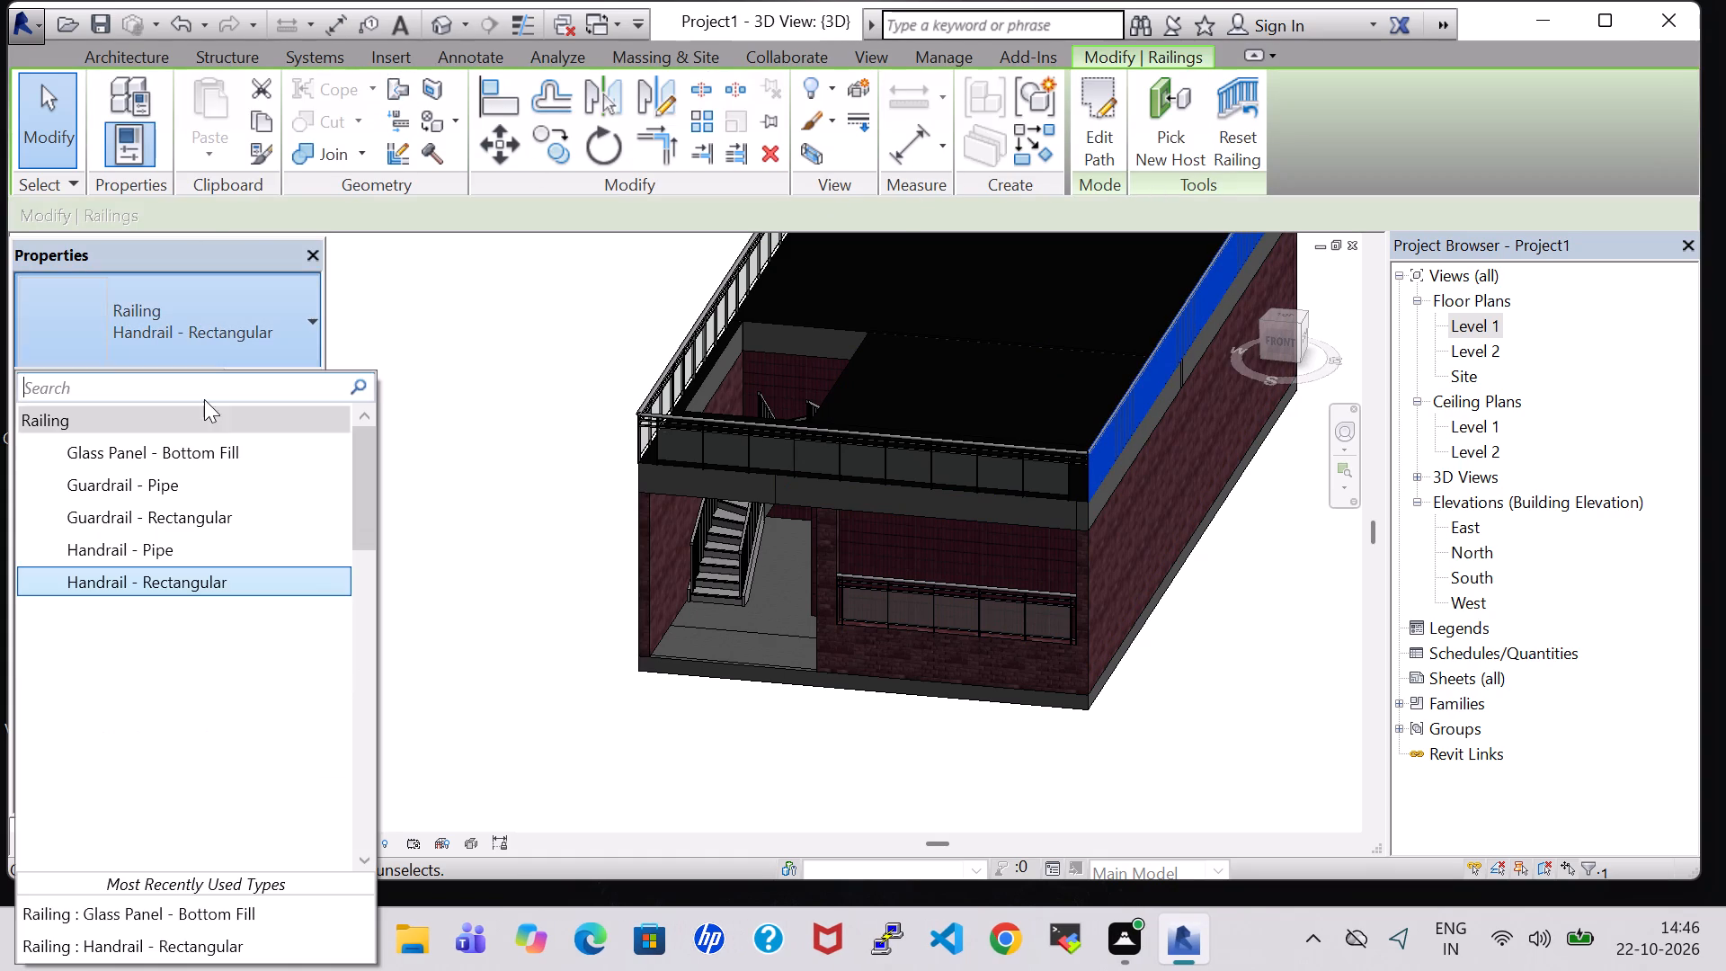
{"action": "left_click", "coordinate": [226, 459]}
{"action": "left_click", "coordinate": [1221, 664]}
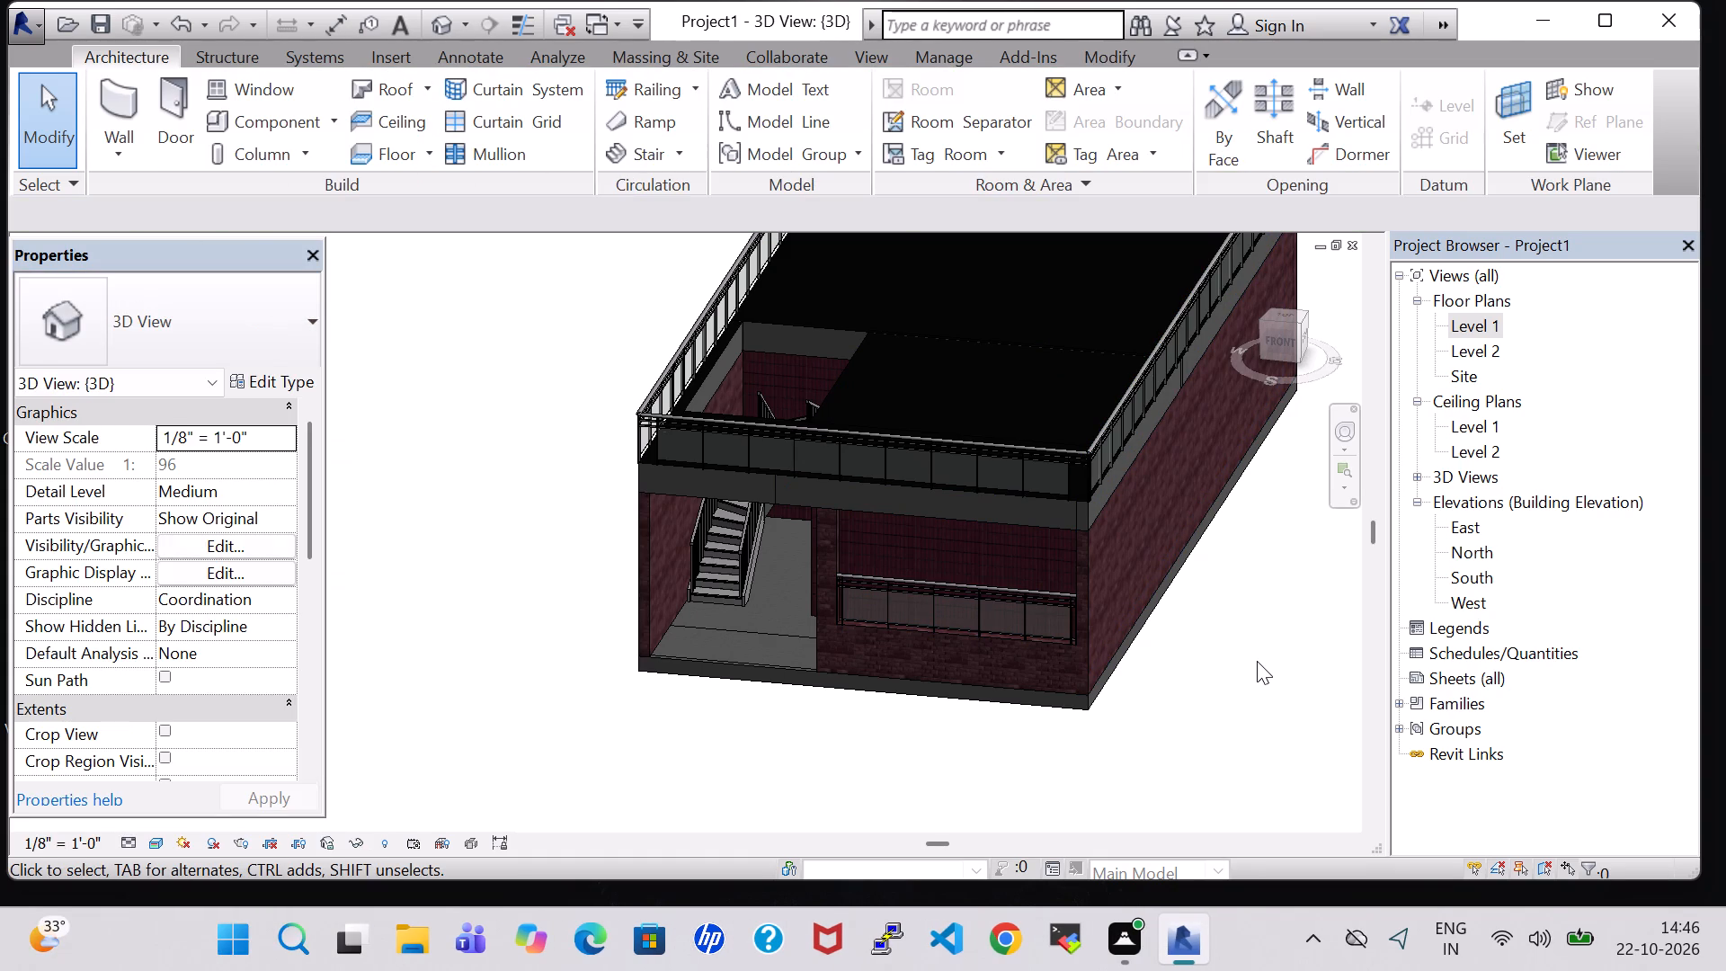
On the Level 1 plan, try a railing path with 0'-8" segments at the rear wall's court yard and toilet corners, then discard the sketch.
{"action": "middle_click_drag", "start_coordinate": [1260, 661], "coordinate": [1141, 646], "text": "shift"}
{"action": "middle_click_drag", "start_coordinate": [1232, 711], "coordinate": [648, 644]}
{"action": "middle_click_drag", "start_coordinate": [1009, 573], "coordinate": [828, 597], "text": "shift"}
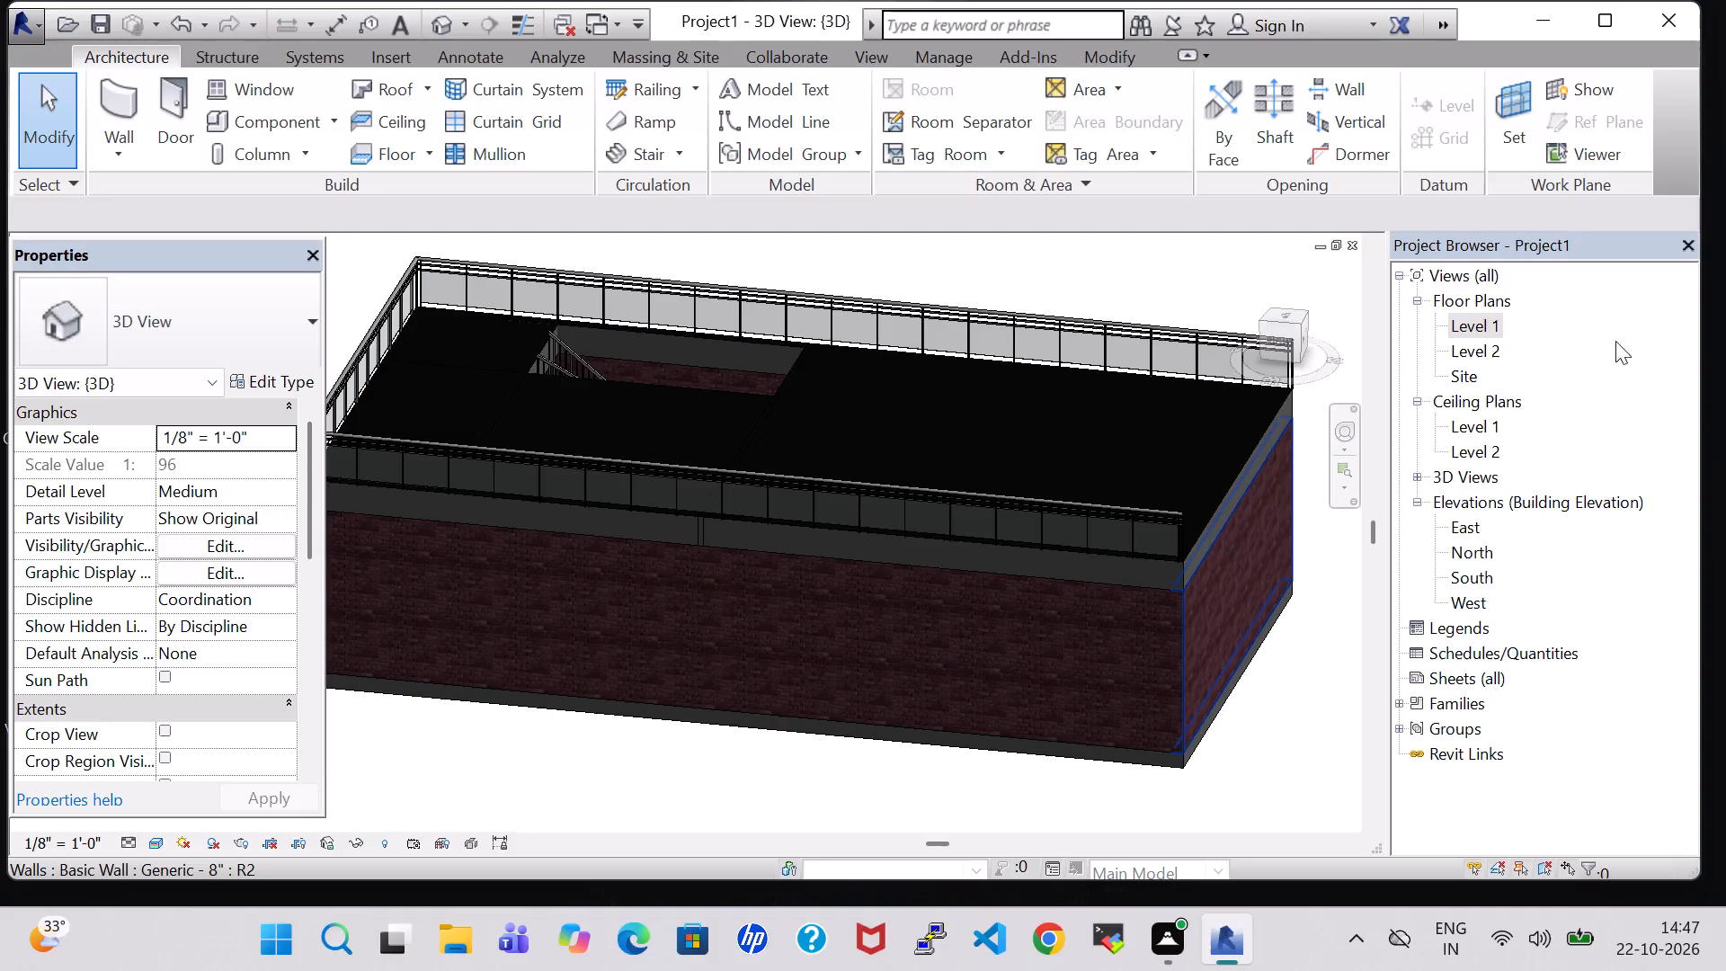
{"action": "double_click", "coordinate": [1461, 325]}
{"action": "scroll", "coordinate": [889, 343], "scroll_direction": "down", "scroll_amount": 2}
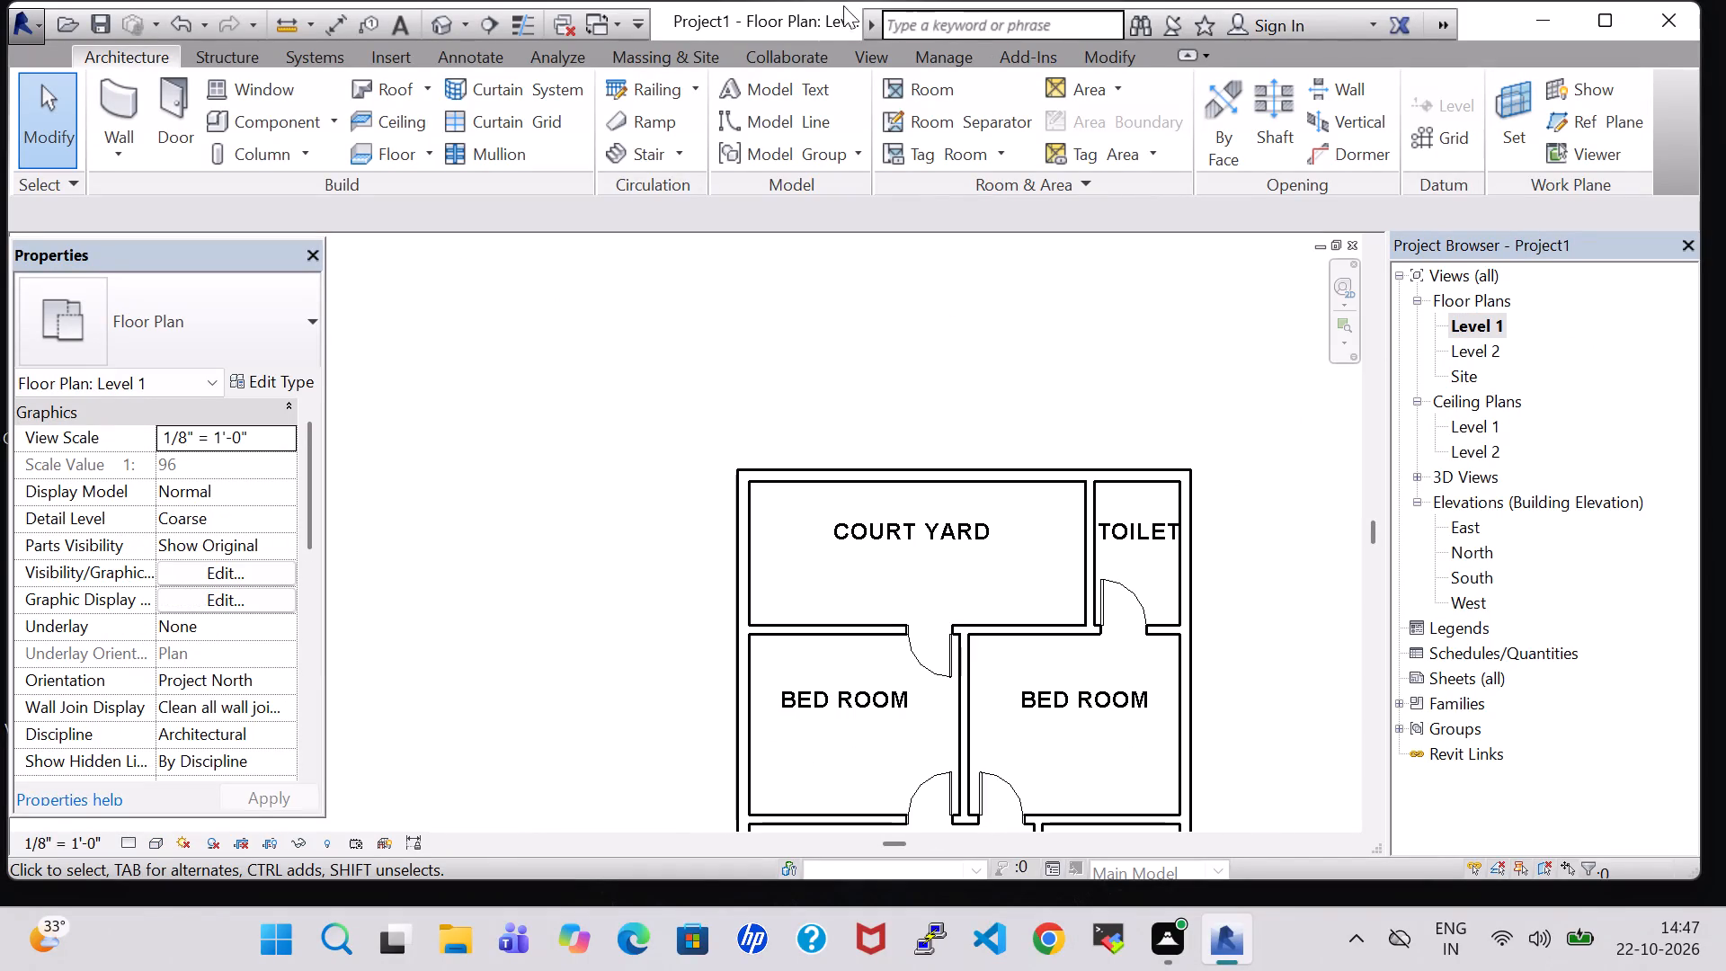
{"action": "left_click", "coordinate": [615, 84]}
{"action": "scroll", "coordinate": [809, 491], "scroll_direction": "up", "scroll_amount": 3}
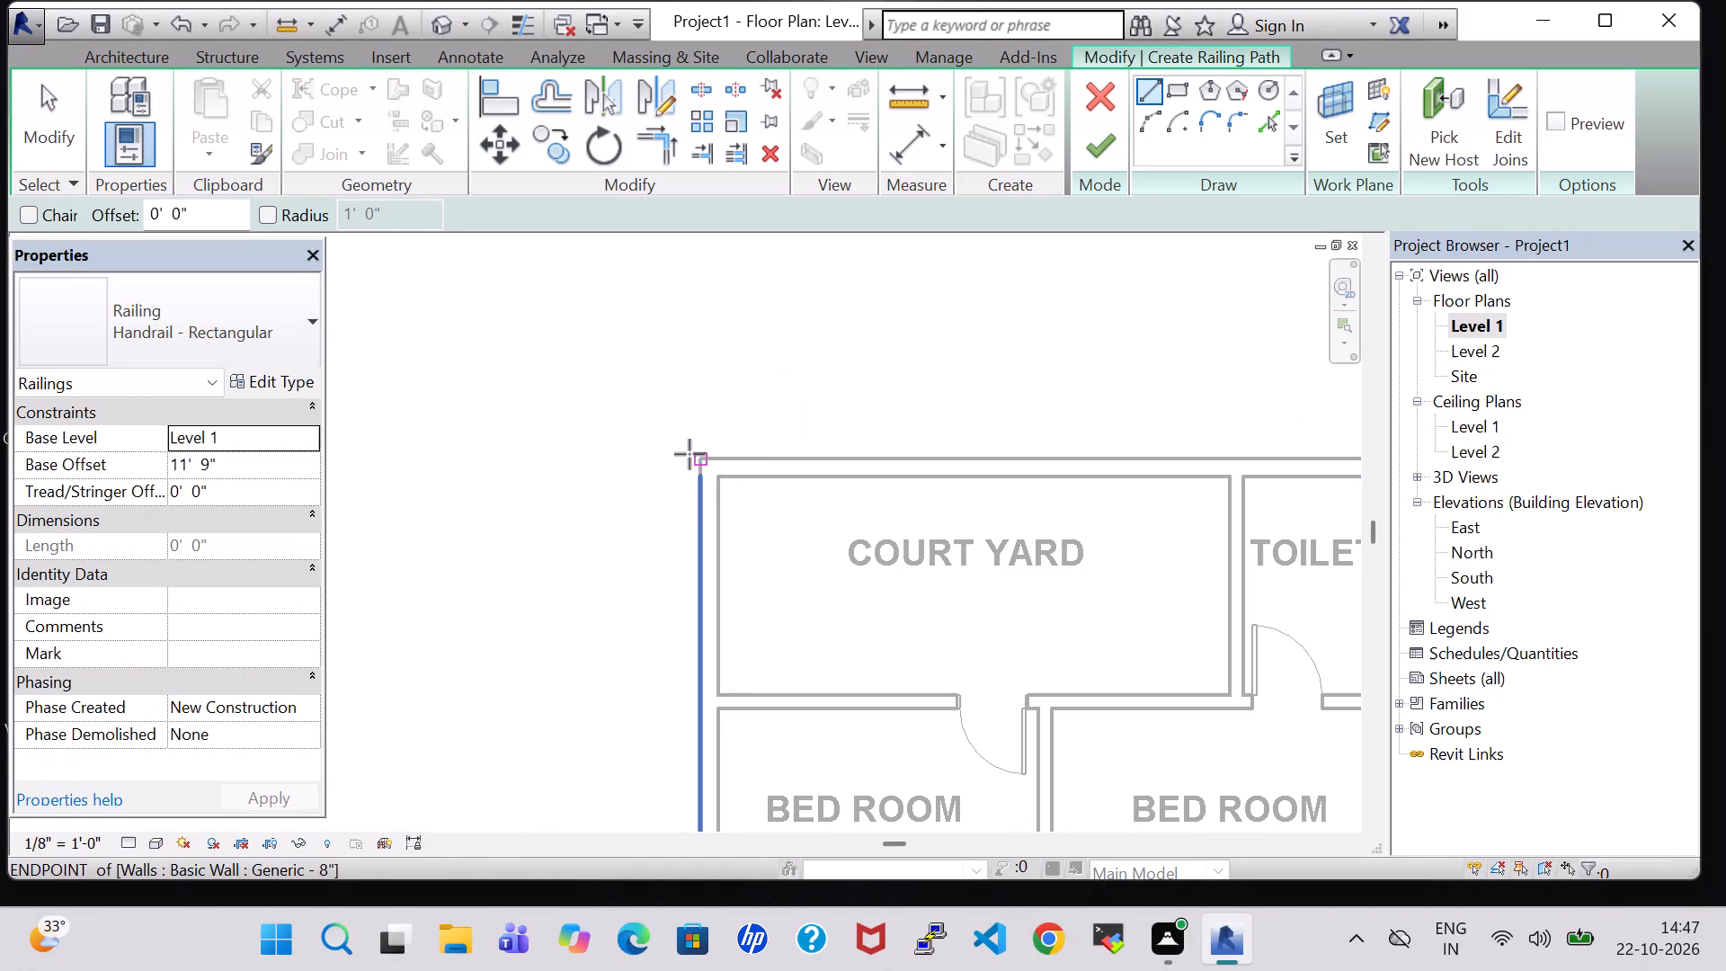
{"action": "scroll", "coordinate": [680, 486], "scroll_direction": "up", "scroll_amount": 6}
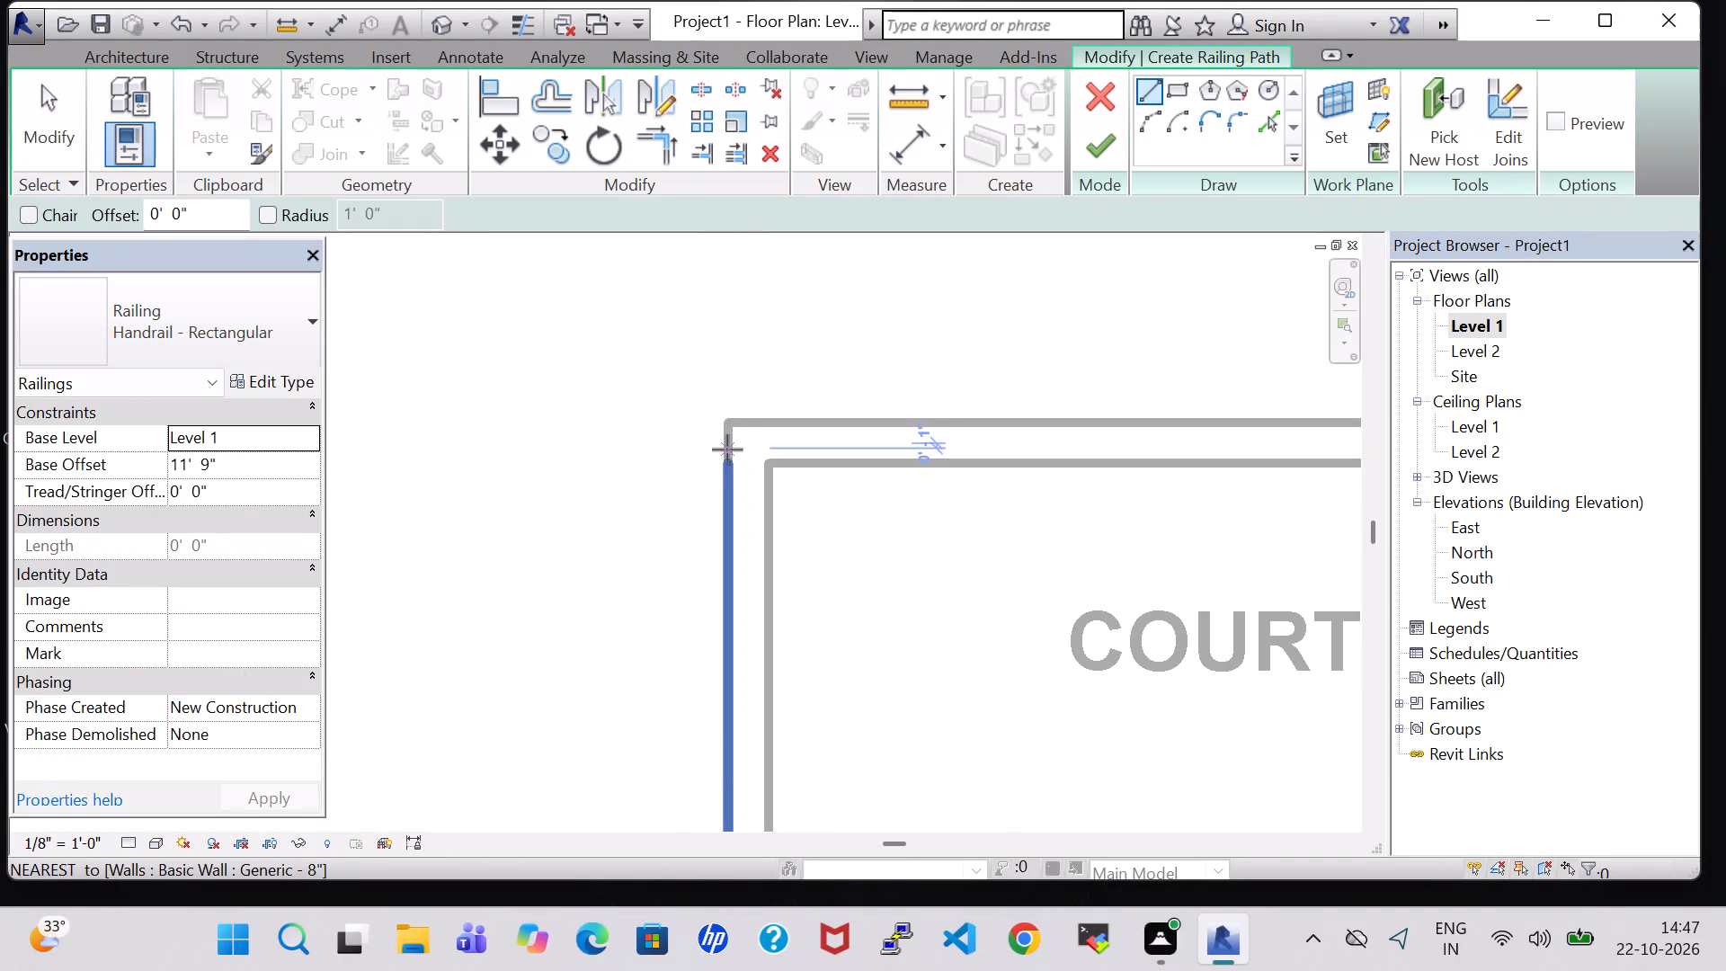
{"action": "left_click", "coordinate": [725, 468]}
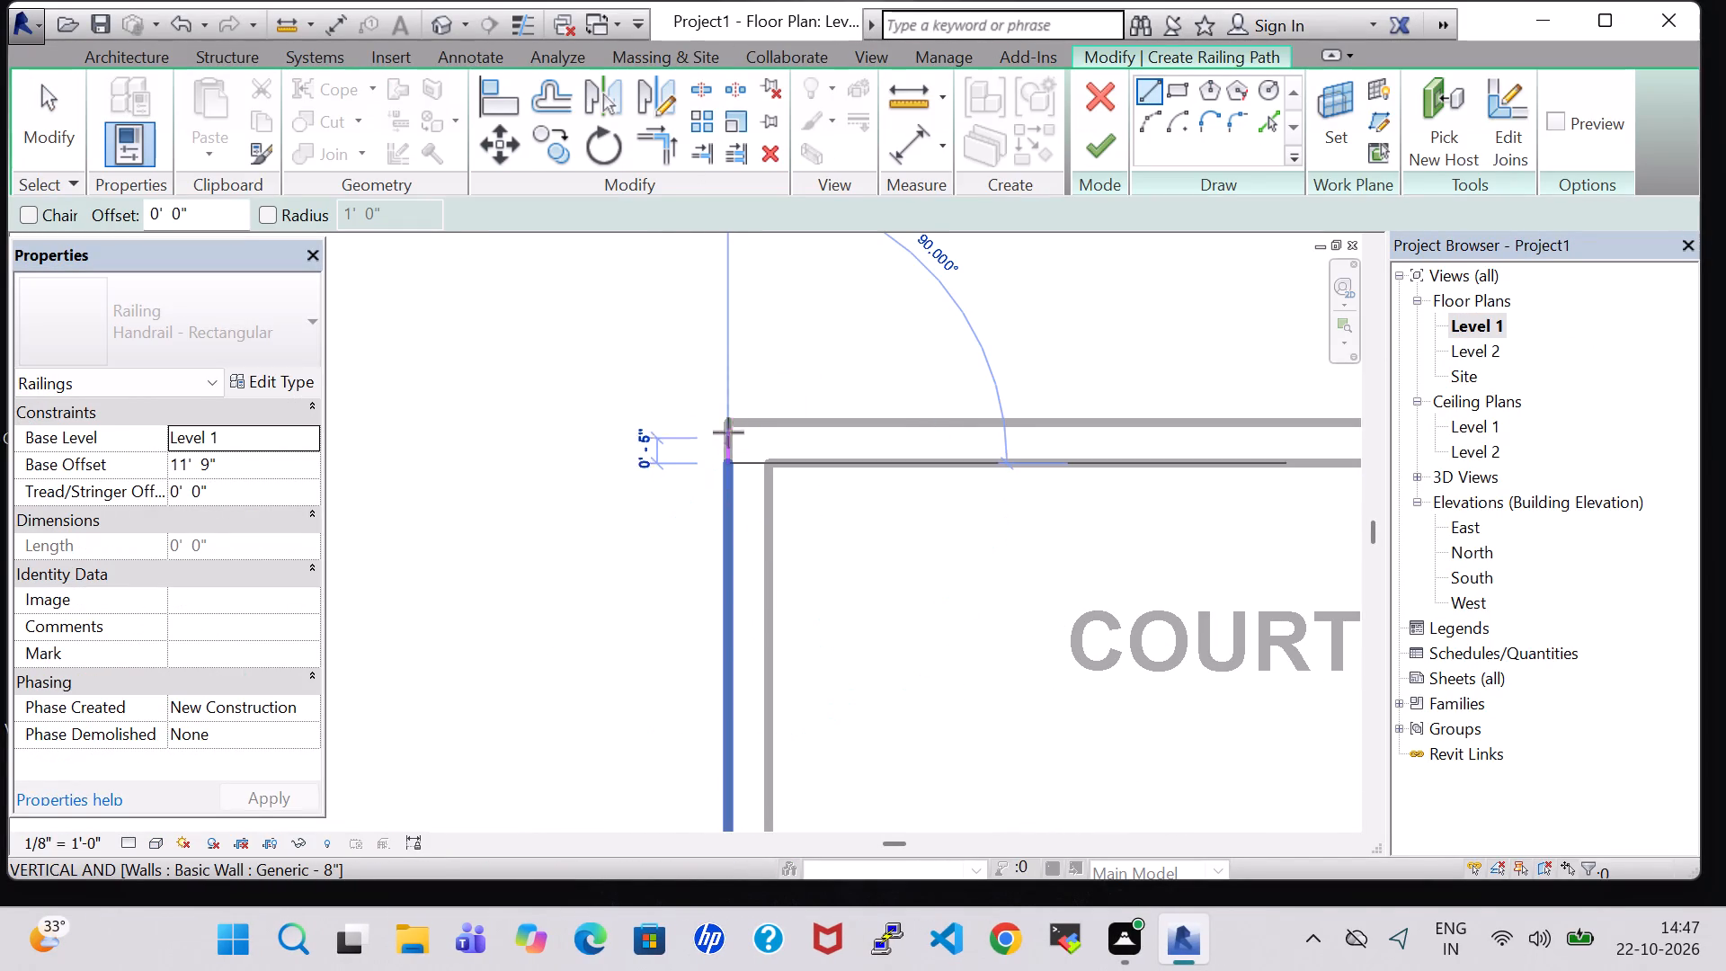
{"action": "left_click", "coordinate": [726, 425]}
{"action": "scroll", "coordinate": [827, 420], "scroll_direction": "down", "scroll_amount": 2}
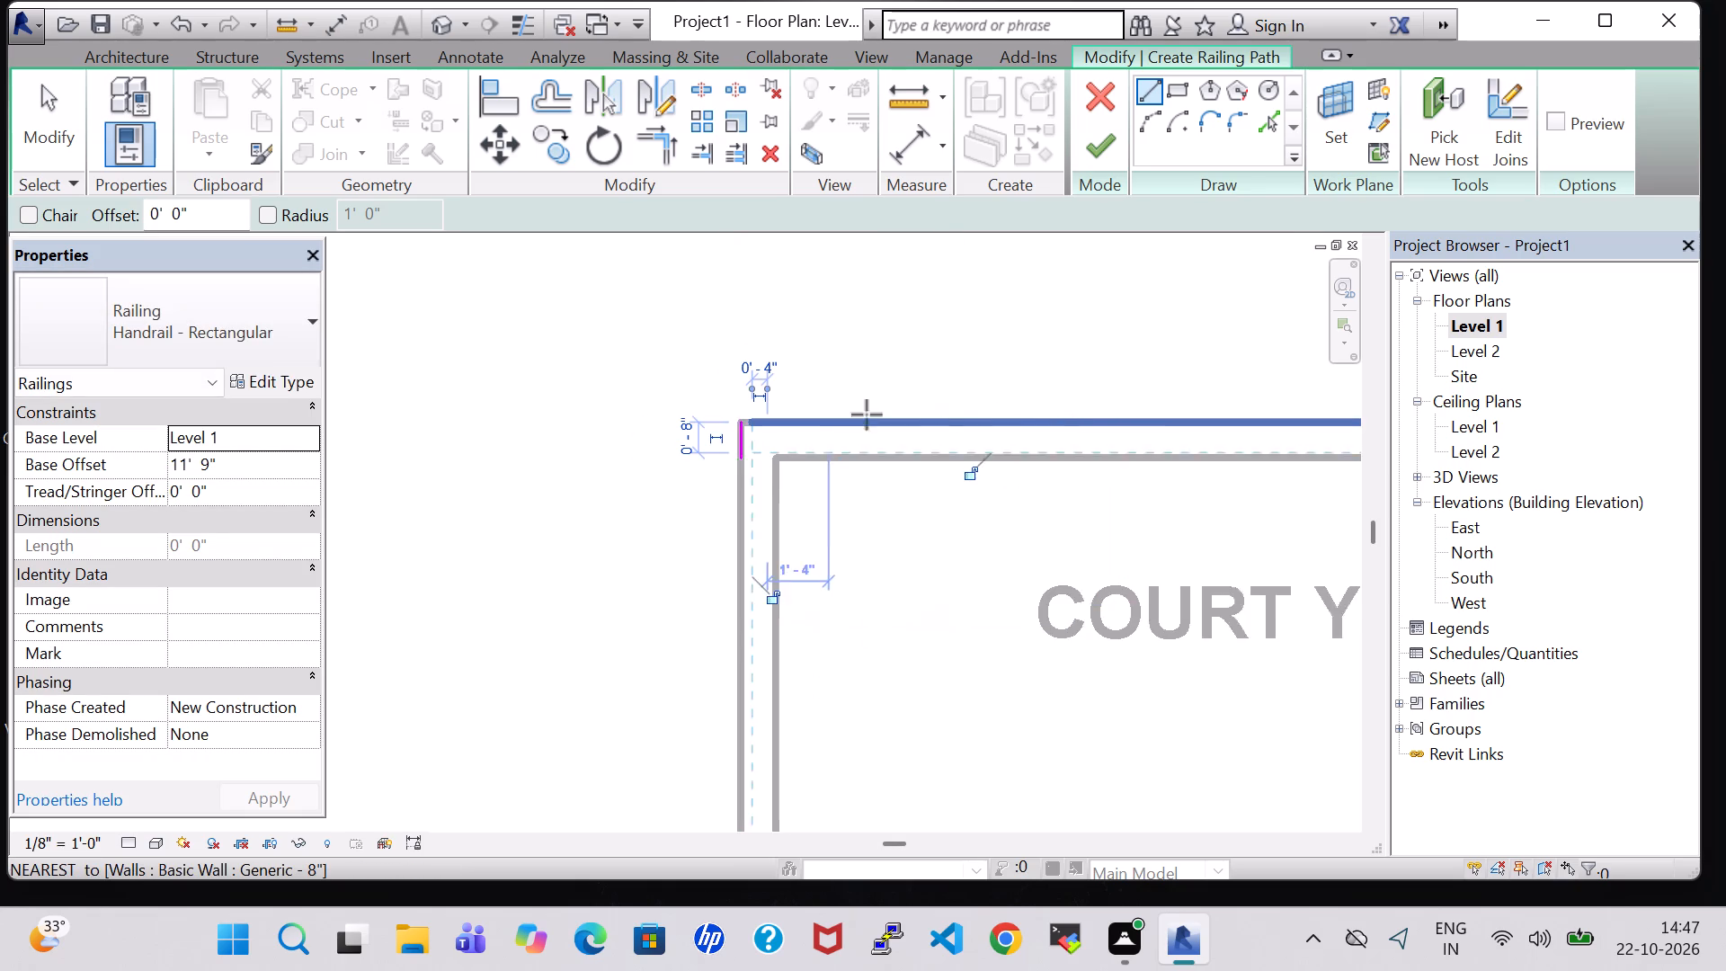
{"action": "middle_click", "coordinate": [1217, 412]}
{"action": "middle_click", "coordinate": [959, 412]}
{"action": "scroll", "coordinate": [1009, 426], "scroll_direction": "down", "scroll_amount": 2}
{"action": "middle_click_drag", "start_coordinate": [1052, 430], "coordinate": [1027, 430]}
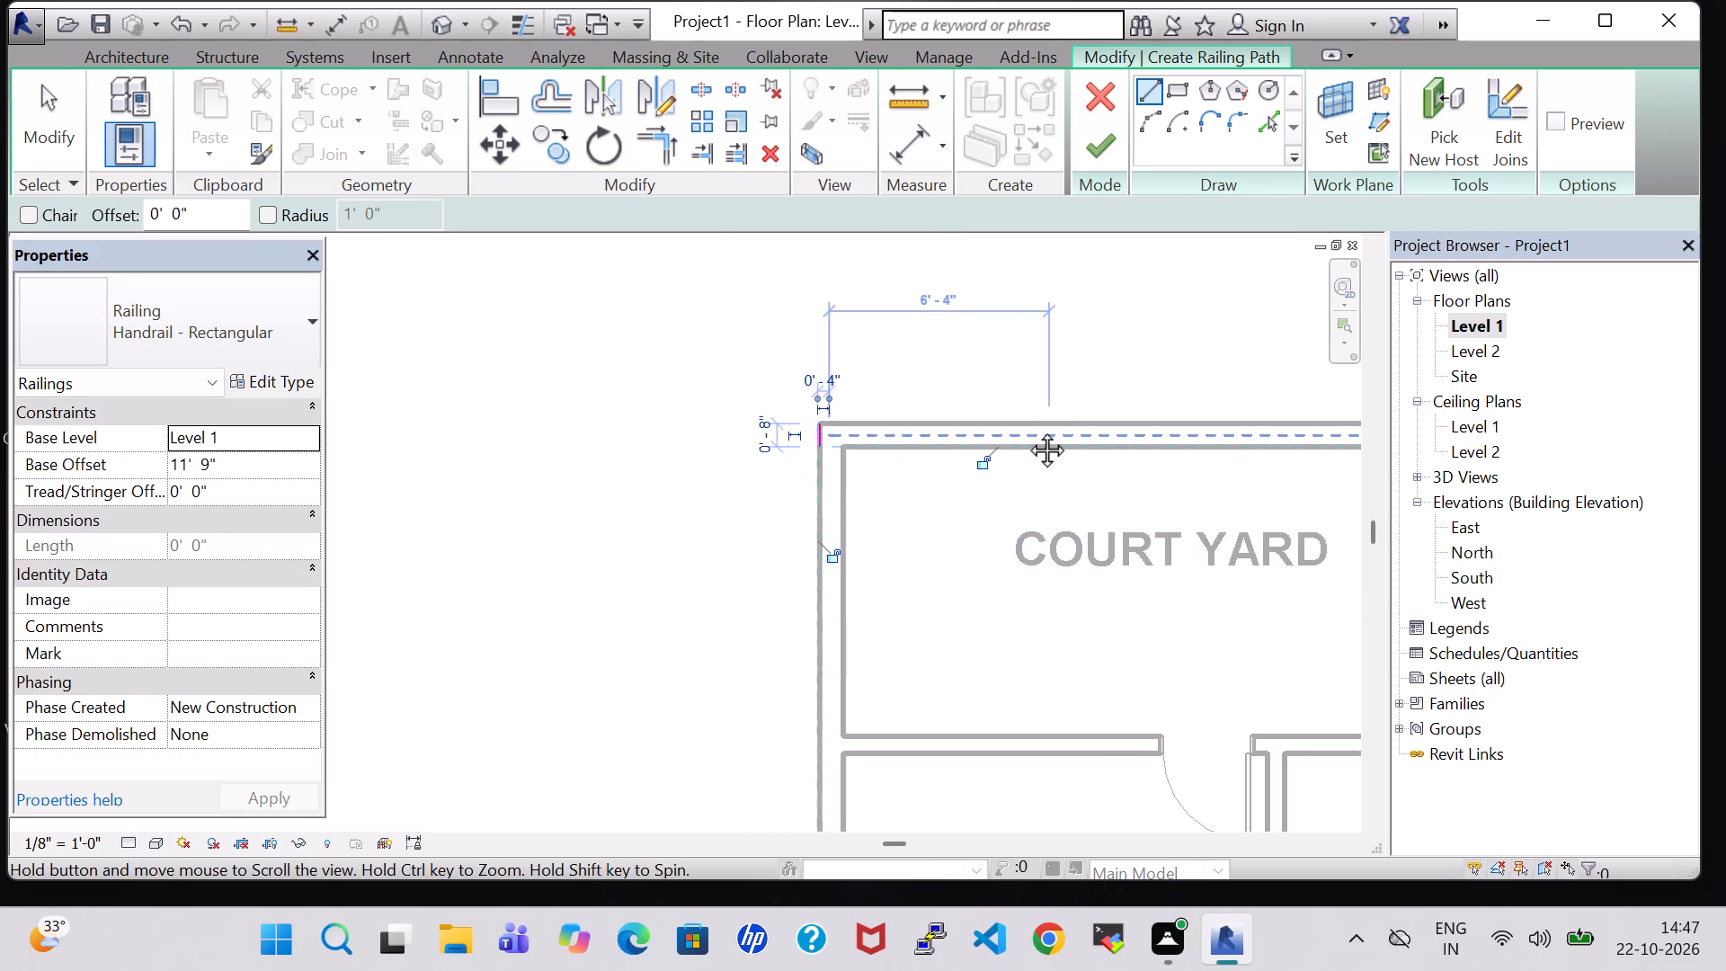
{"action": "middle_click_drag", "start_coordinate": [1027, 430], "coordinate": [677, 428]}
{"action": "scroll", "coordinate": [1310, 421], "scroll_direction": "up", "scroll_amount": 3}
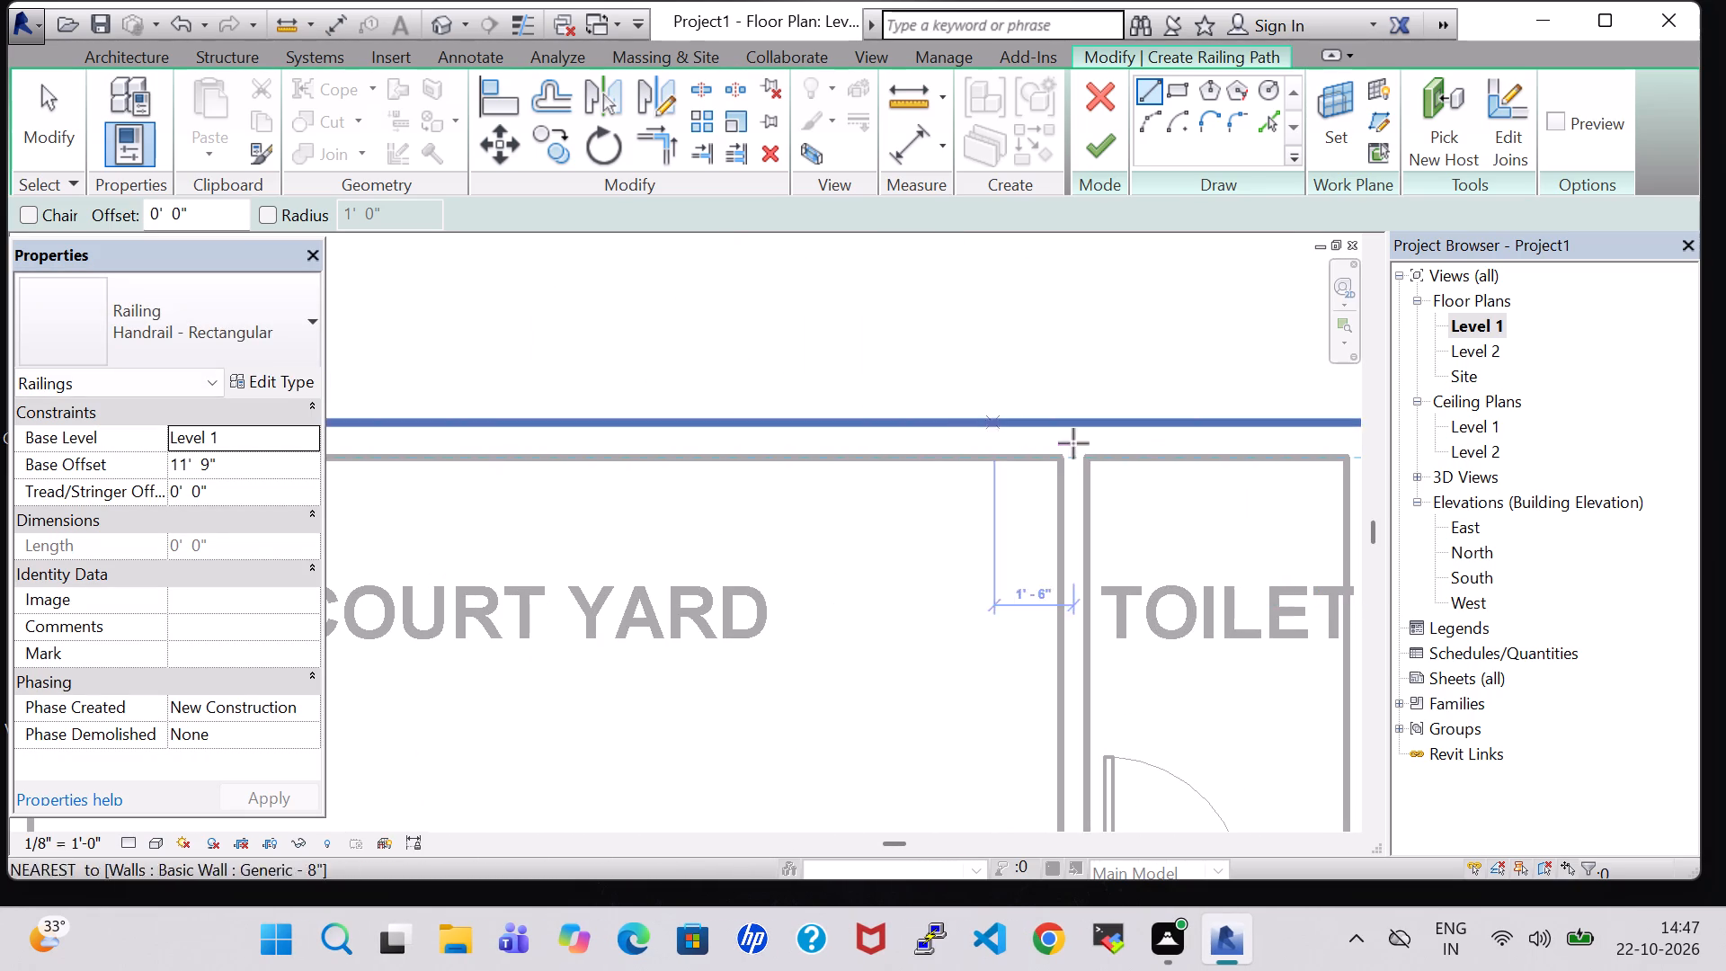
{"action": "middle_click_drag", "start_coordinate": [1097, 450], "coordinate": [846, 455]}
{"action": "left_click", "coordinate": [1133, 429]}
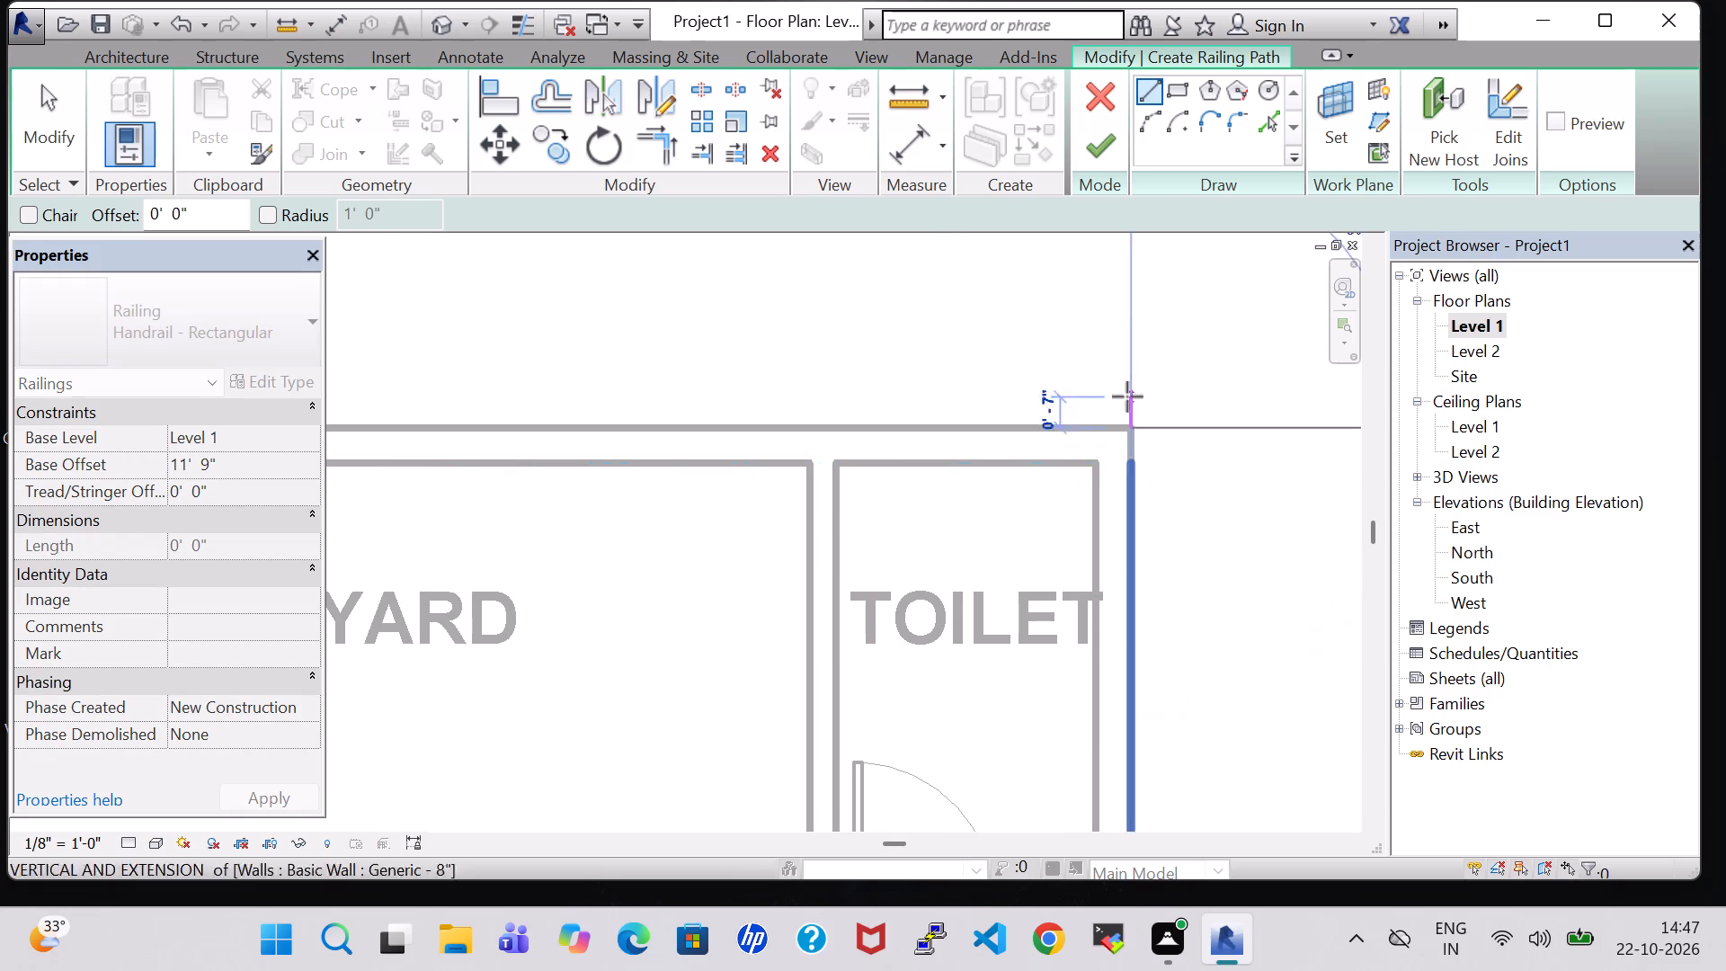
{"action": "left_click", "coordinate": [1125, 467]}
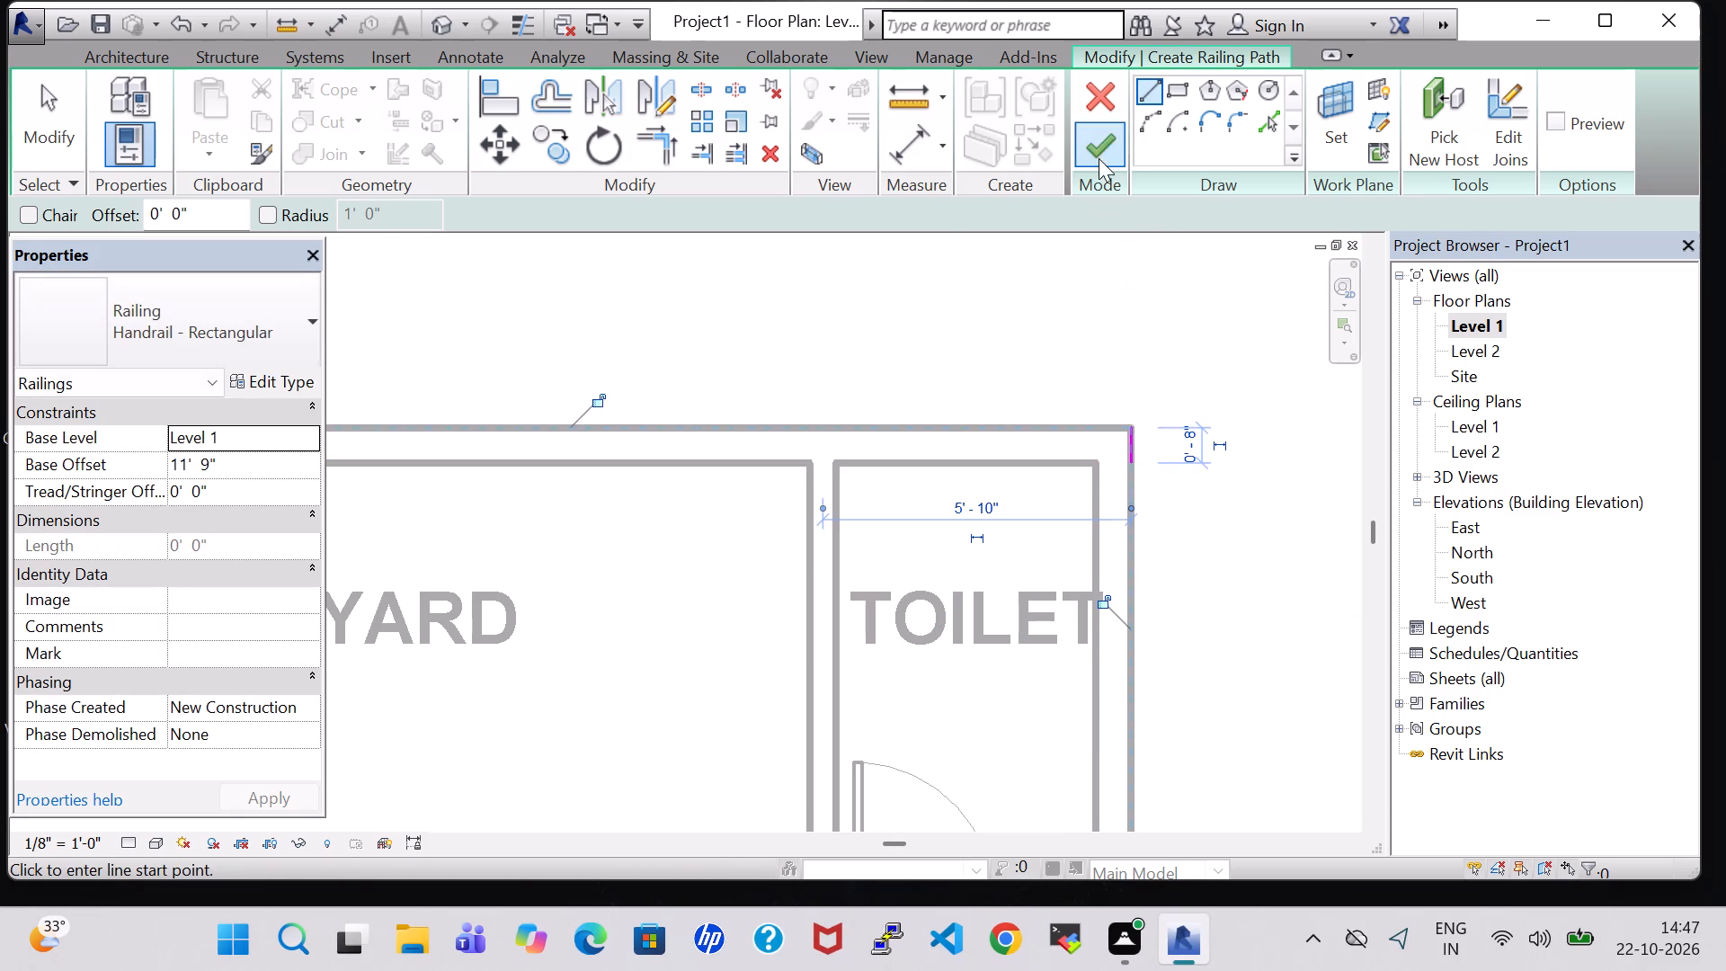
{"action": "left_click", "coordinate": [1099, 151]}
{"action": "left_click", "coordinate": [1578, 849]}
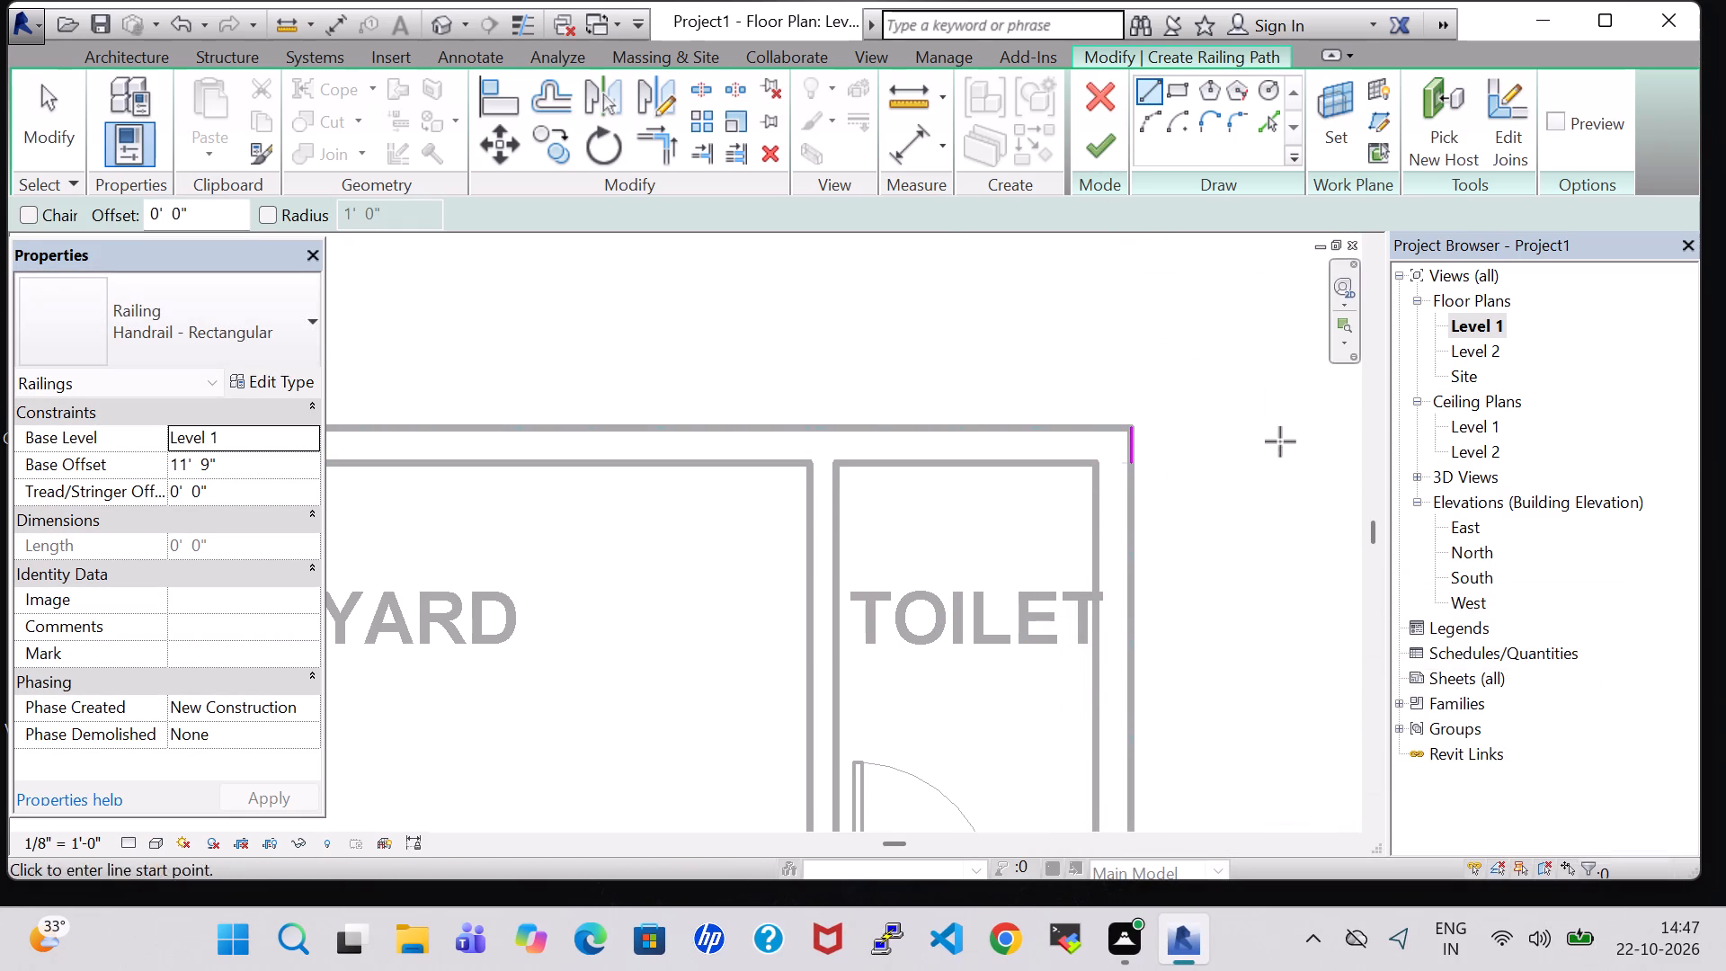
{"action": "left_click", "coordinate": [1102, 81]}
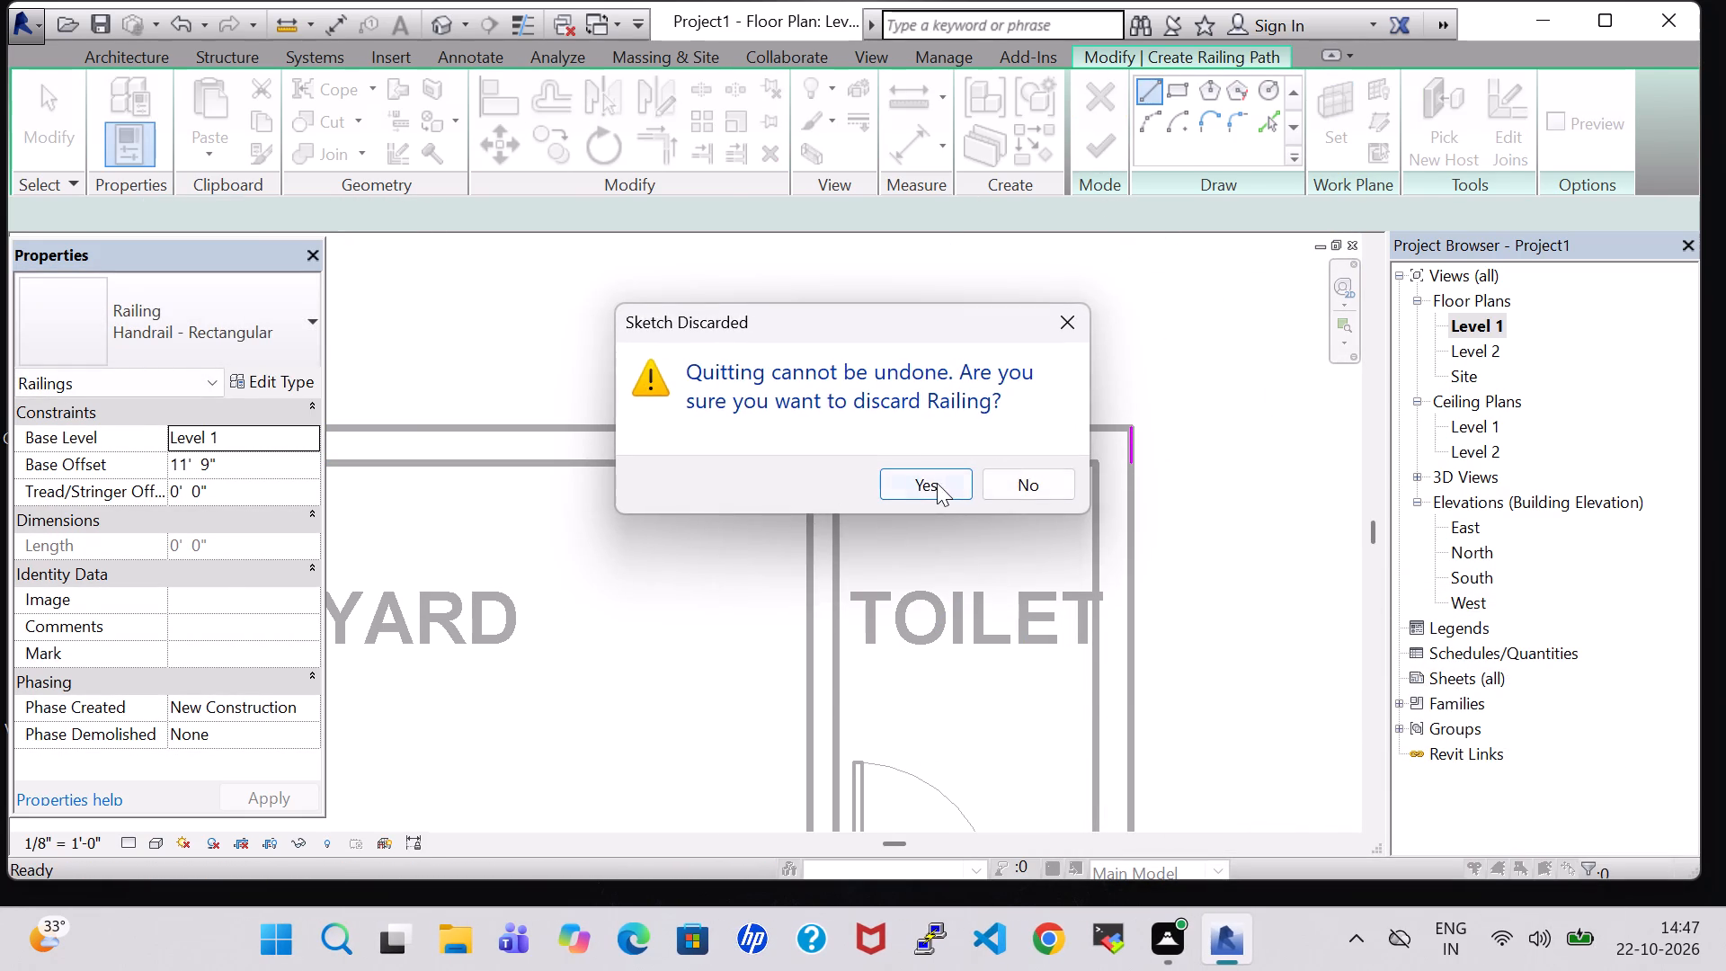
Discard the unfinished railing sketch.
{"action": "left_click", "coordinate": [935, 483]}
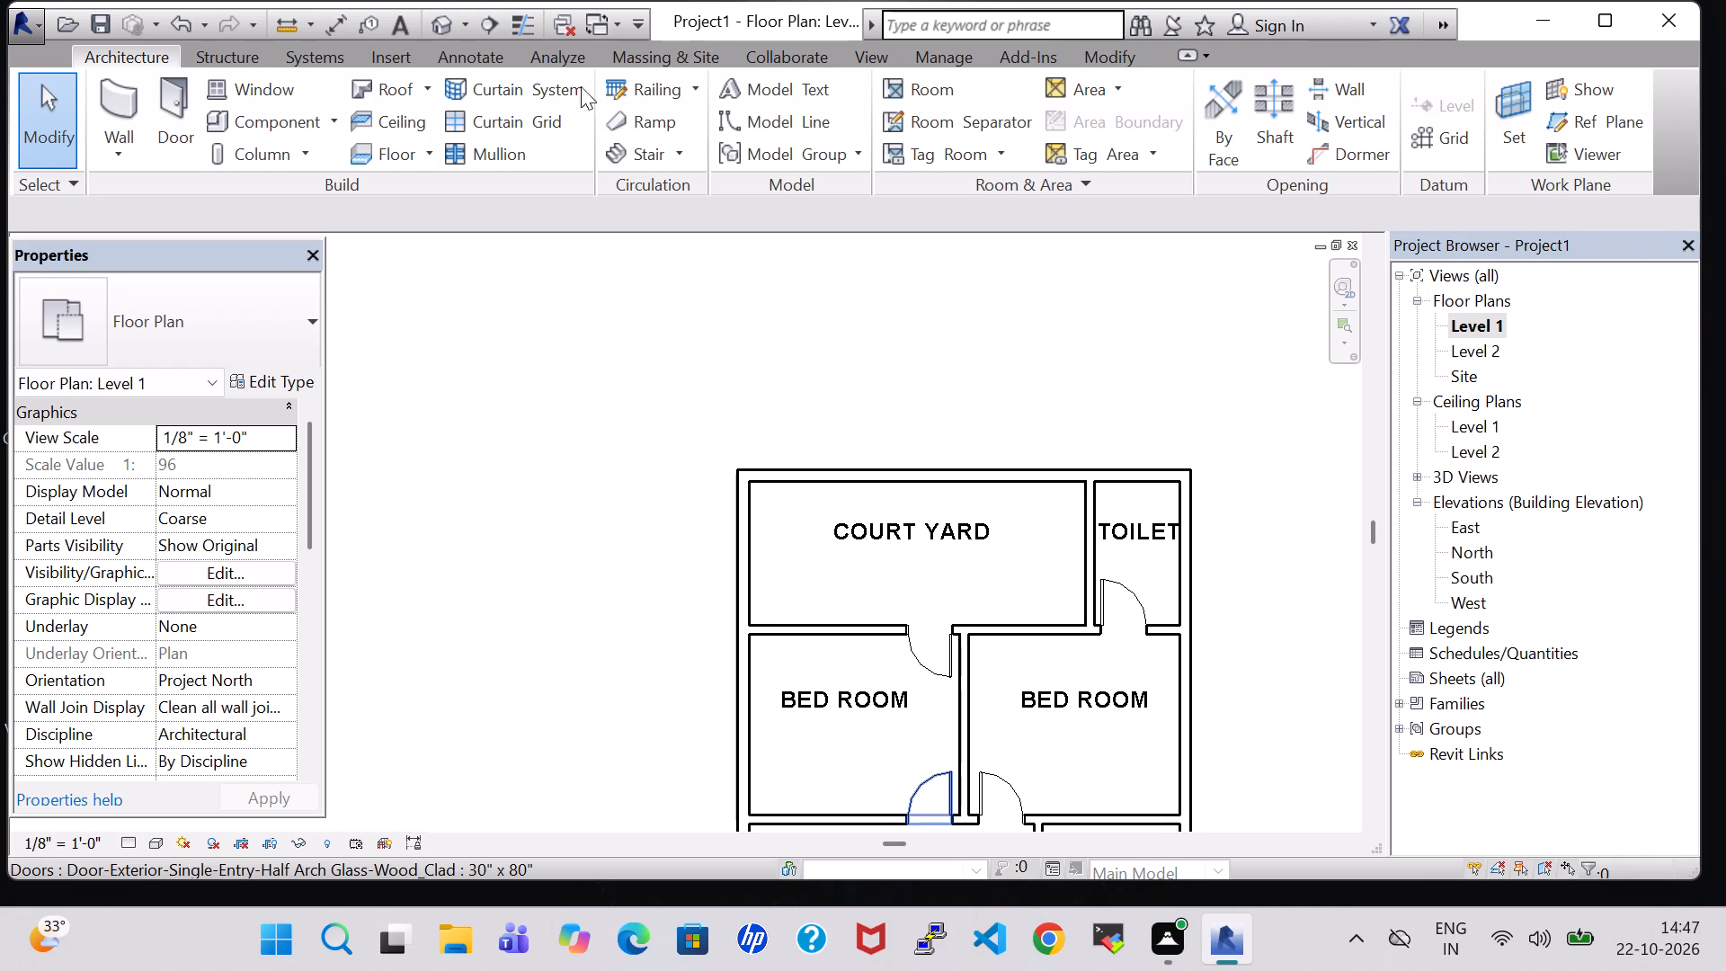
Sketch a railing path about 26' 3" long along the rear outer wall behind the court yard and toilet, and finish it.
{"action": "left_click", "coordinate": [668, 86]}
{"action": "scroll", "coordinate": [757, 466], "scroll_direction": "up", "scroll_amount": 3}
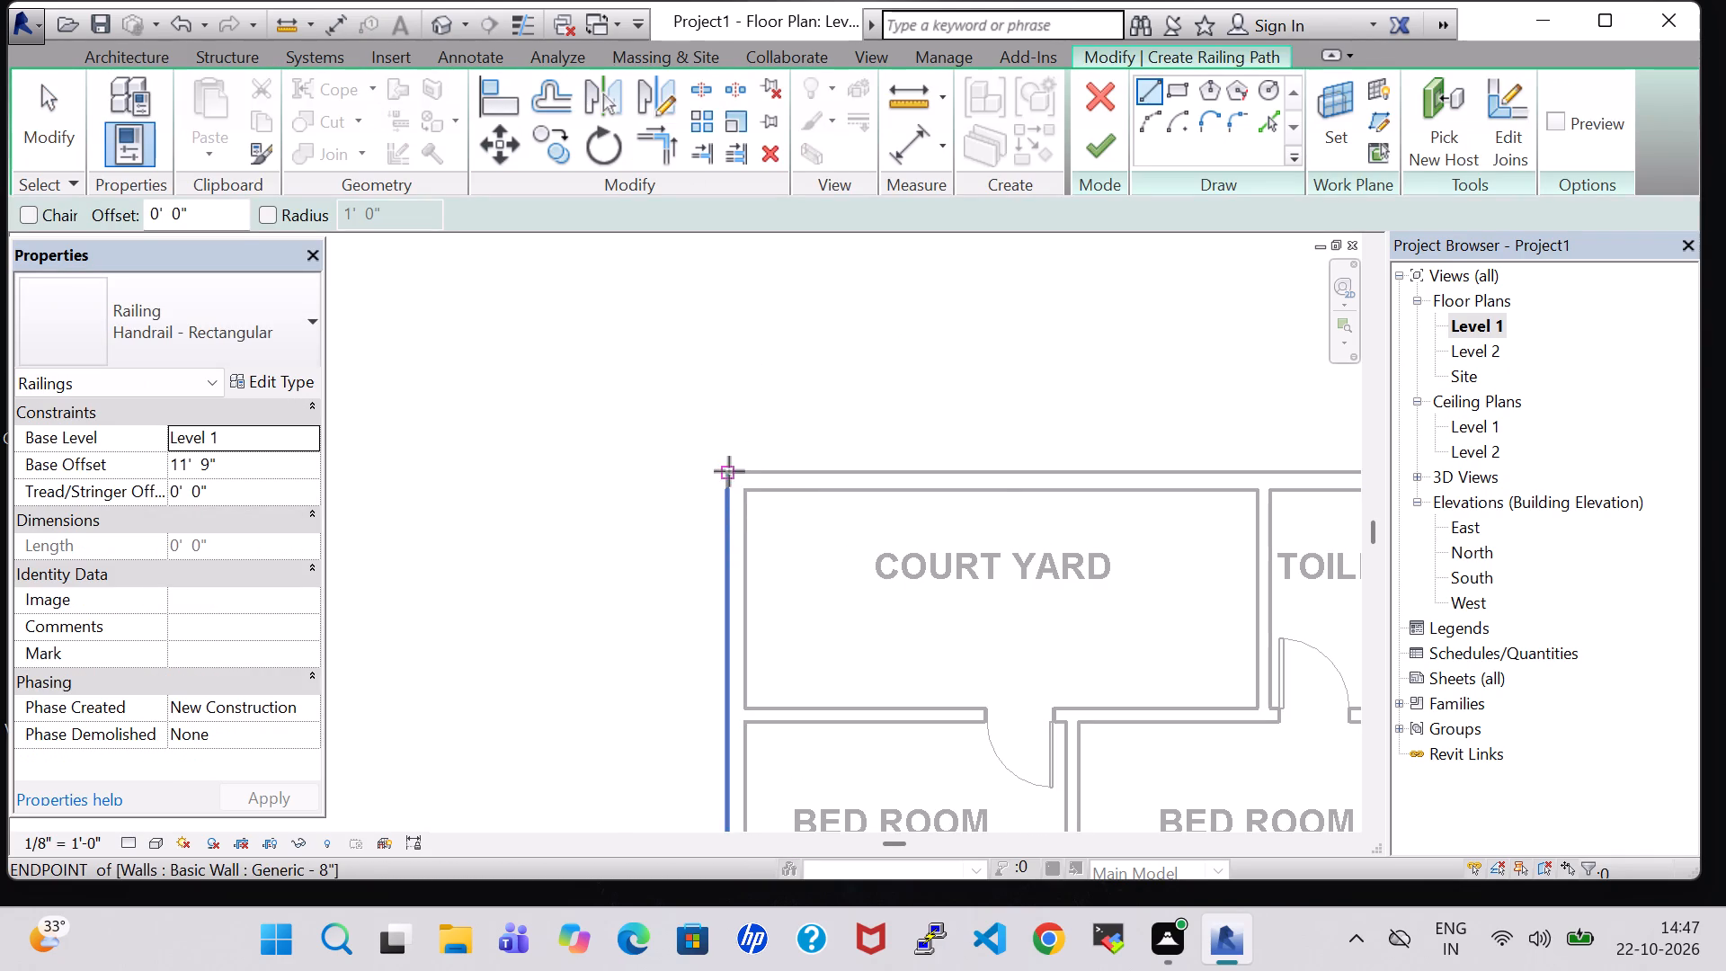
{"action": "left_click", "coordinate": [729, 471]}
{"action": "scroll", "coordinate": [1081, 473], "scroll_direction": "up", "scroll_amount": 1}
{"action": "scroll", "coordinate": [770, 480], "scroll_direction": "down", "scroll_amount": 1}
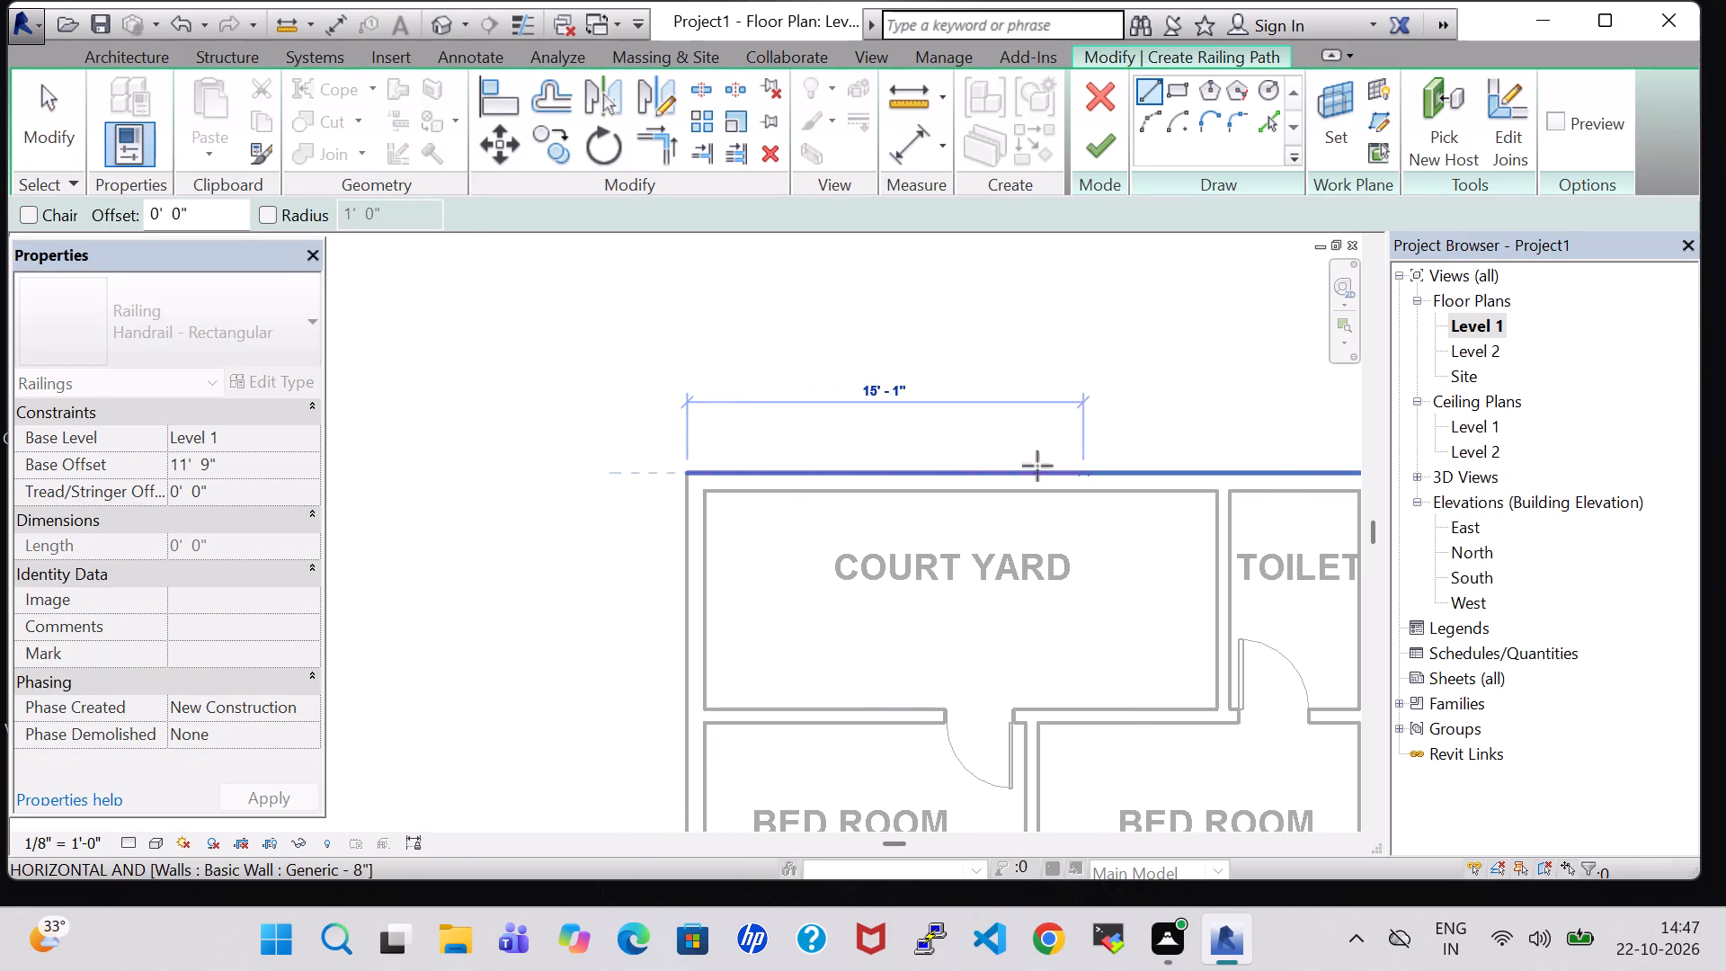
{"action": "middle_click_drag", "start_coordinate": [1024, 466], "coordinate": [803, 468]}
{"action": "scroll", "coordinate": [995, 481], "scroll_direction": "up", "scroll_amount": 4}
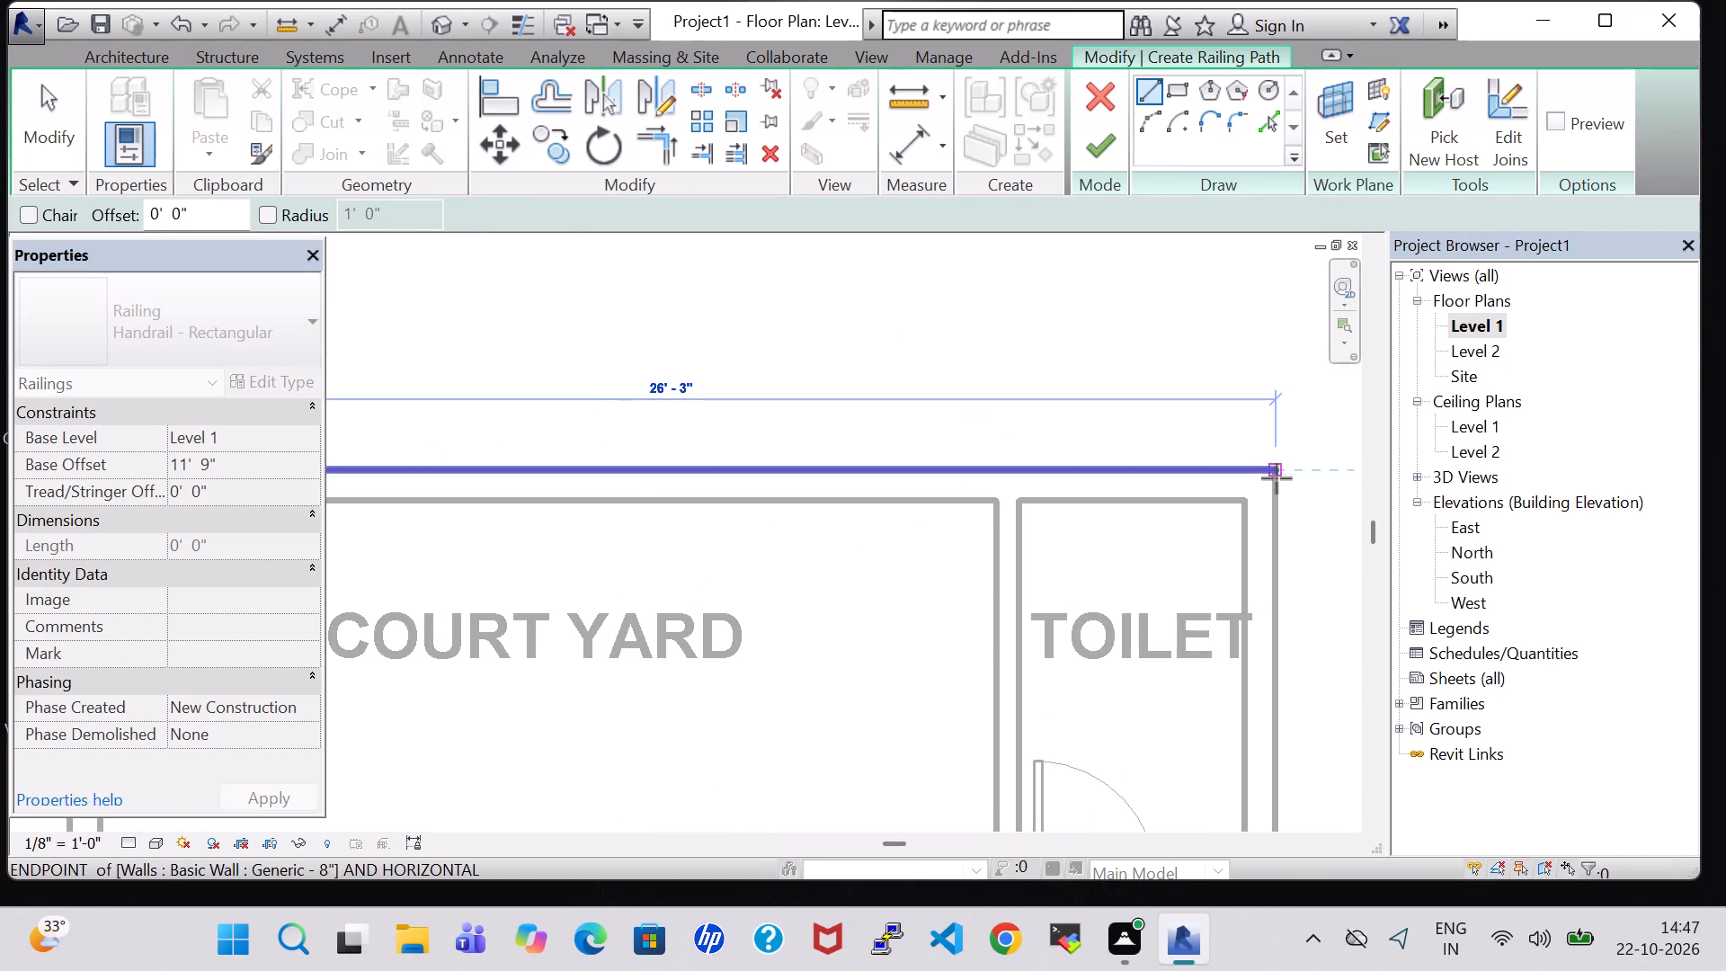
{"action": "left_click", "coordinate": [1277, 477]}
{"action": "left_click", "coordinate": [1093, 140]}
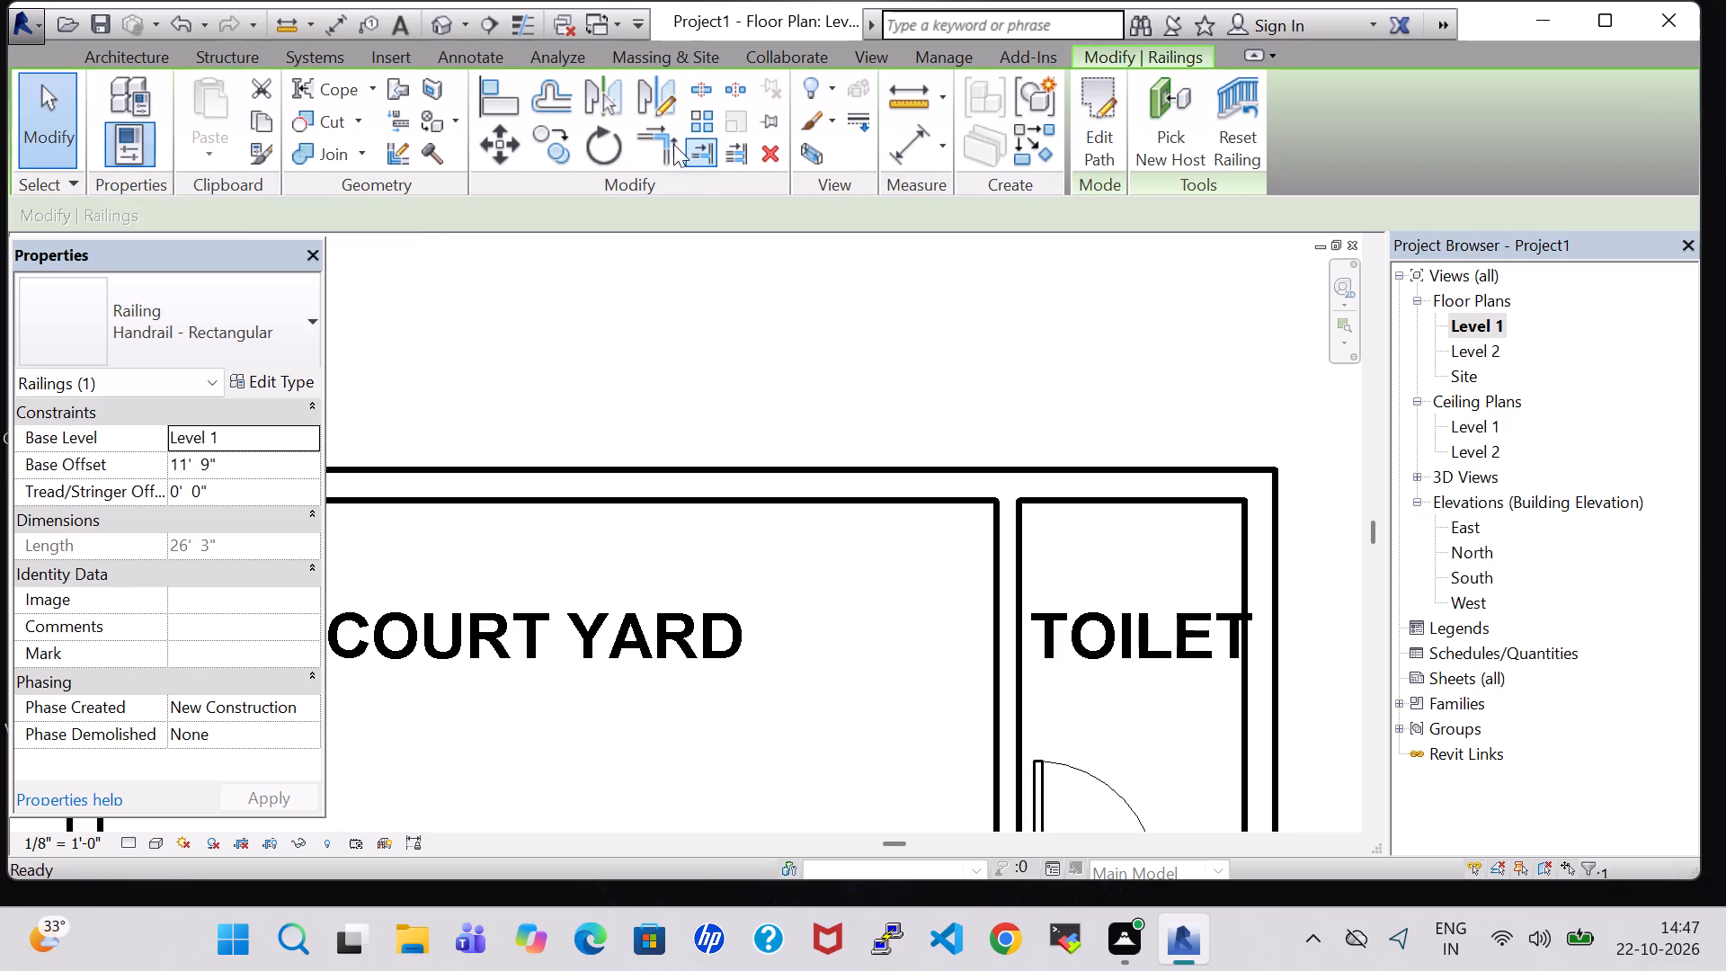
In the 3D view, change the rear railing's type to Glass Panel - Bottom Fill.
{"action": "left_click", "coordinate": [437, 18]}
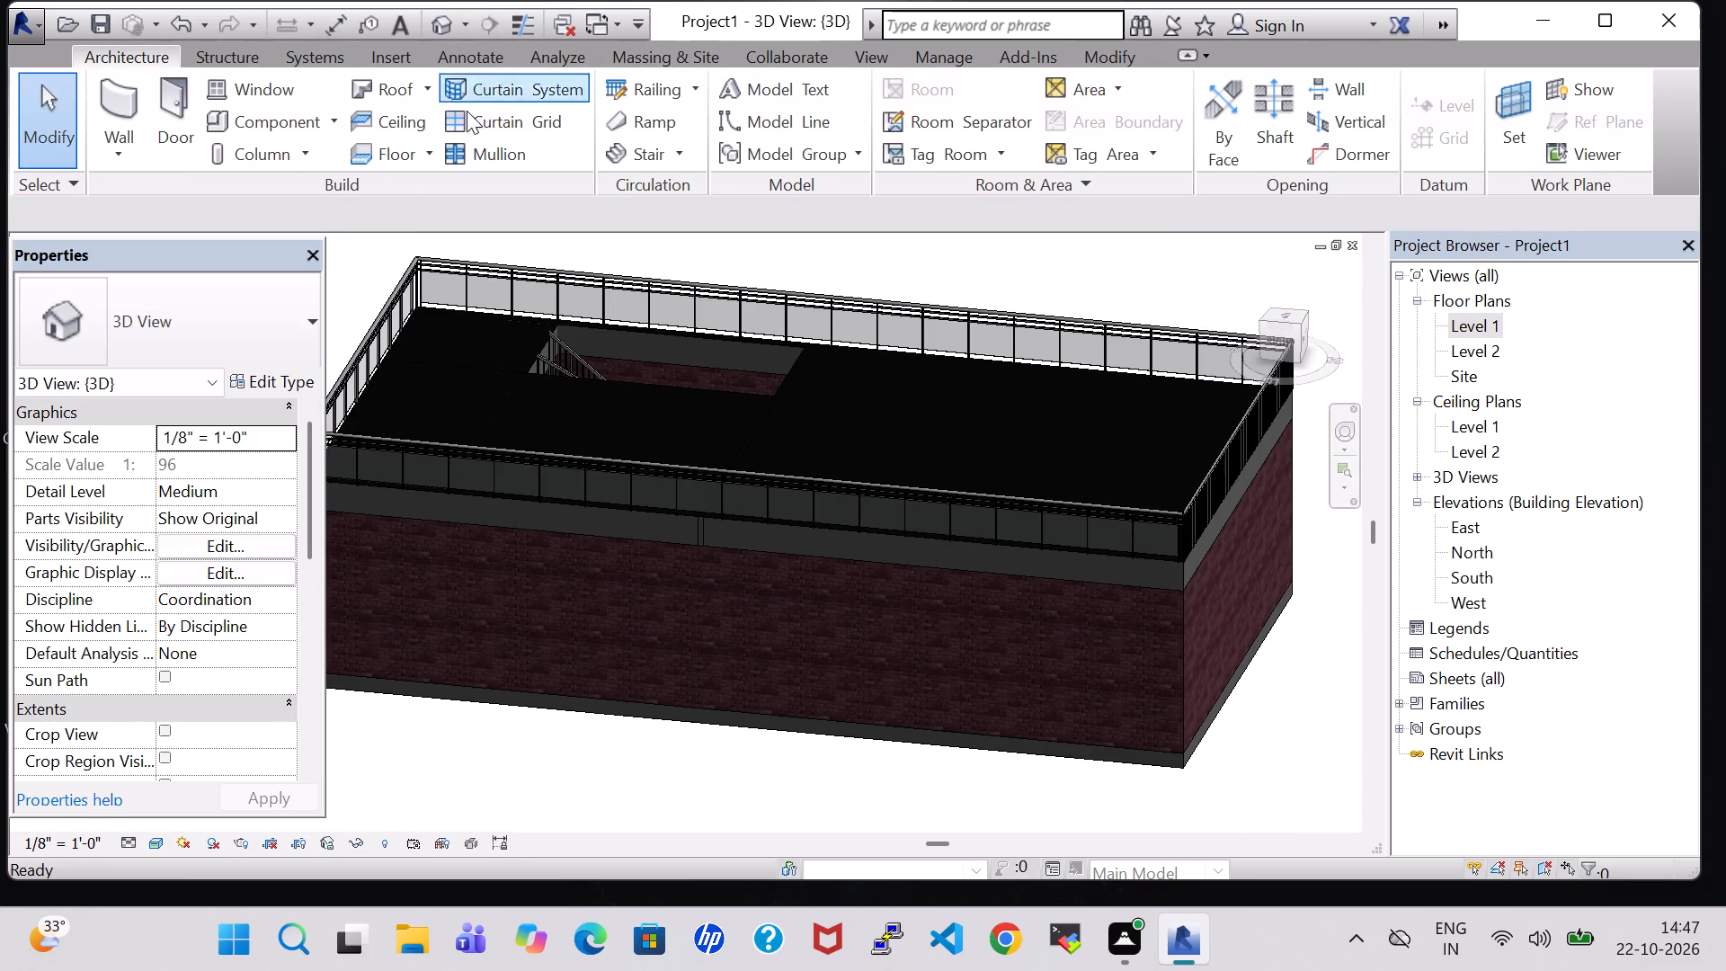
{"action": "scroll", "coordinate": [467, 147], "scroll_direction": "down", "scroll_amount": 1}
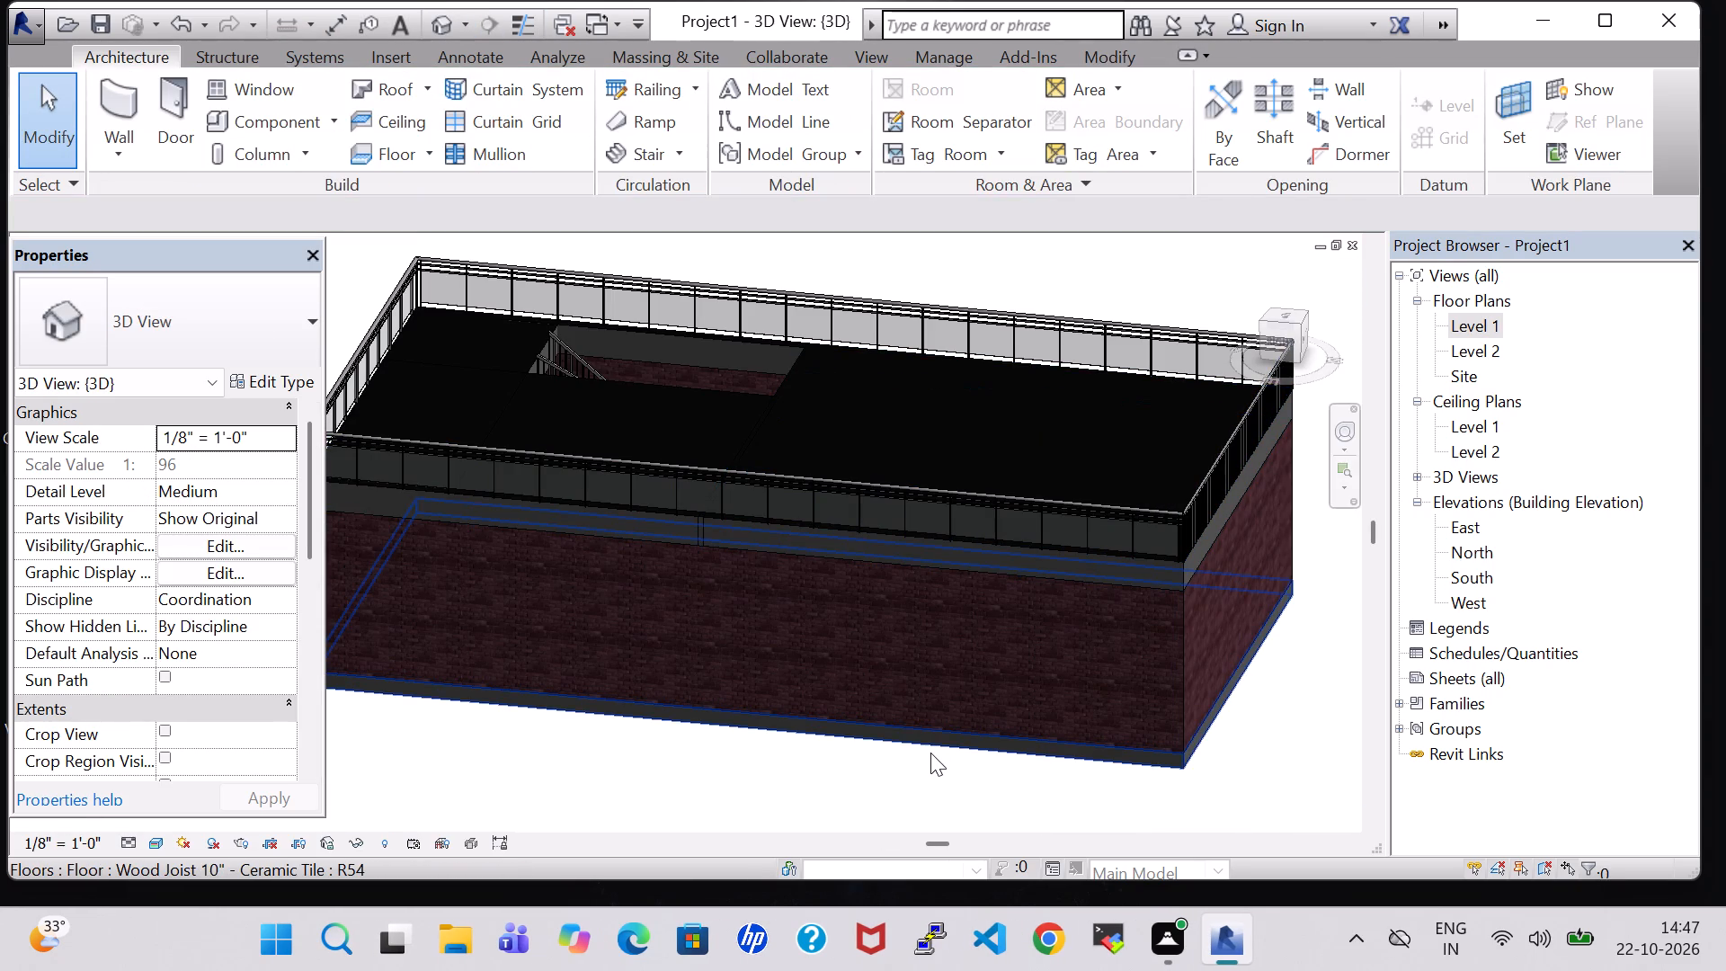
{"action": "middle_click_drag", "start_coordinate": [930, 764], "coordinate": [820, 737], "text": "shift"}
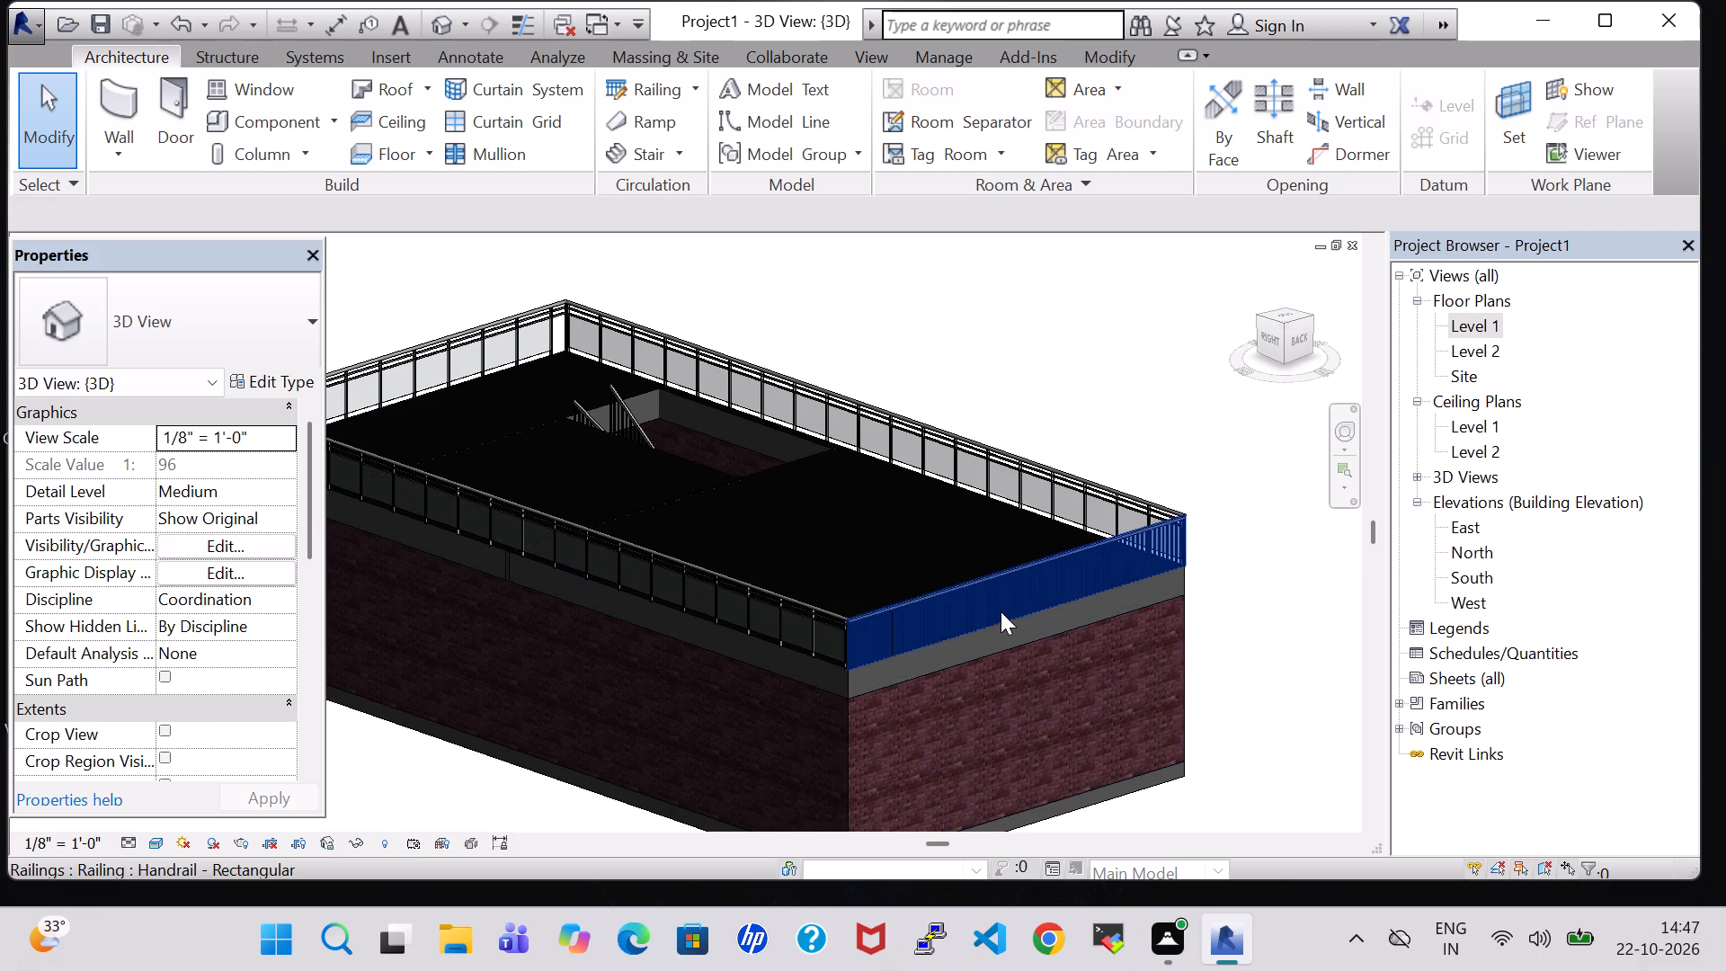
{"action": "left_click", "coordinate": [1001, 610]}
{"action": "left_click", "coordinate": [278, 322]}
{"action": "scroll", "coordinate": [278, 322], "scroll_direction": "up", "scroll_amount": 2}
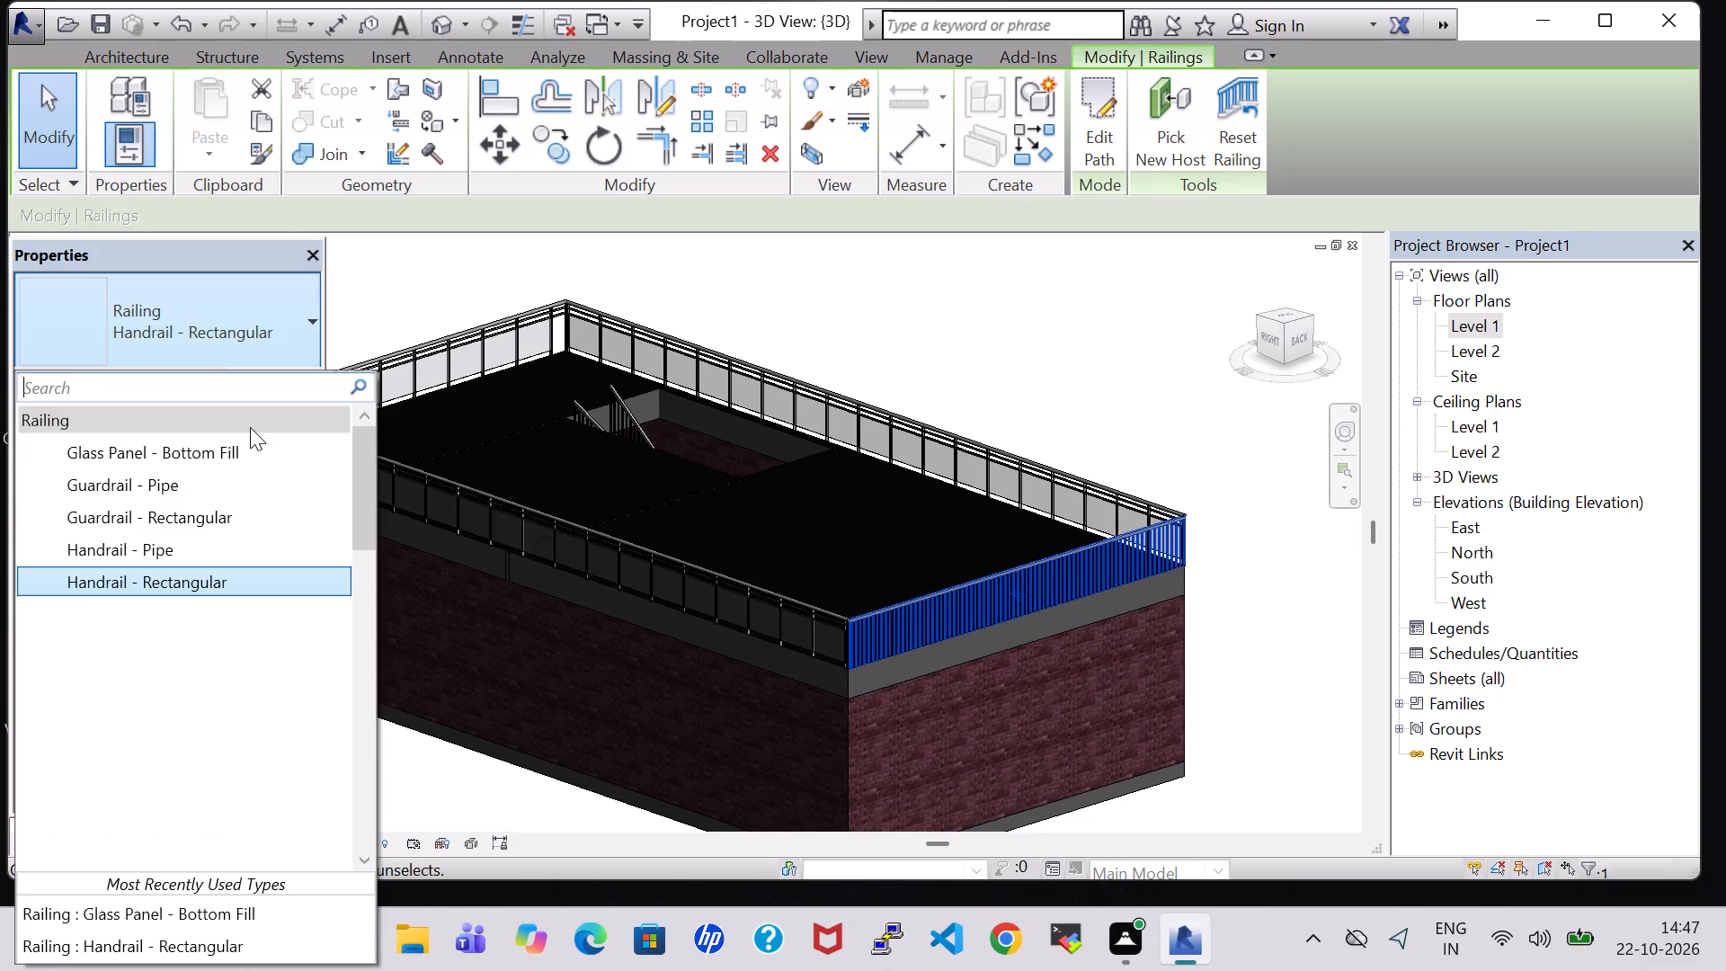
{"action": "left_click", "coordinate": [250, 460]}
{"action": "left_click", "coordinate": [1030, 334]}
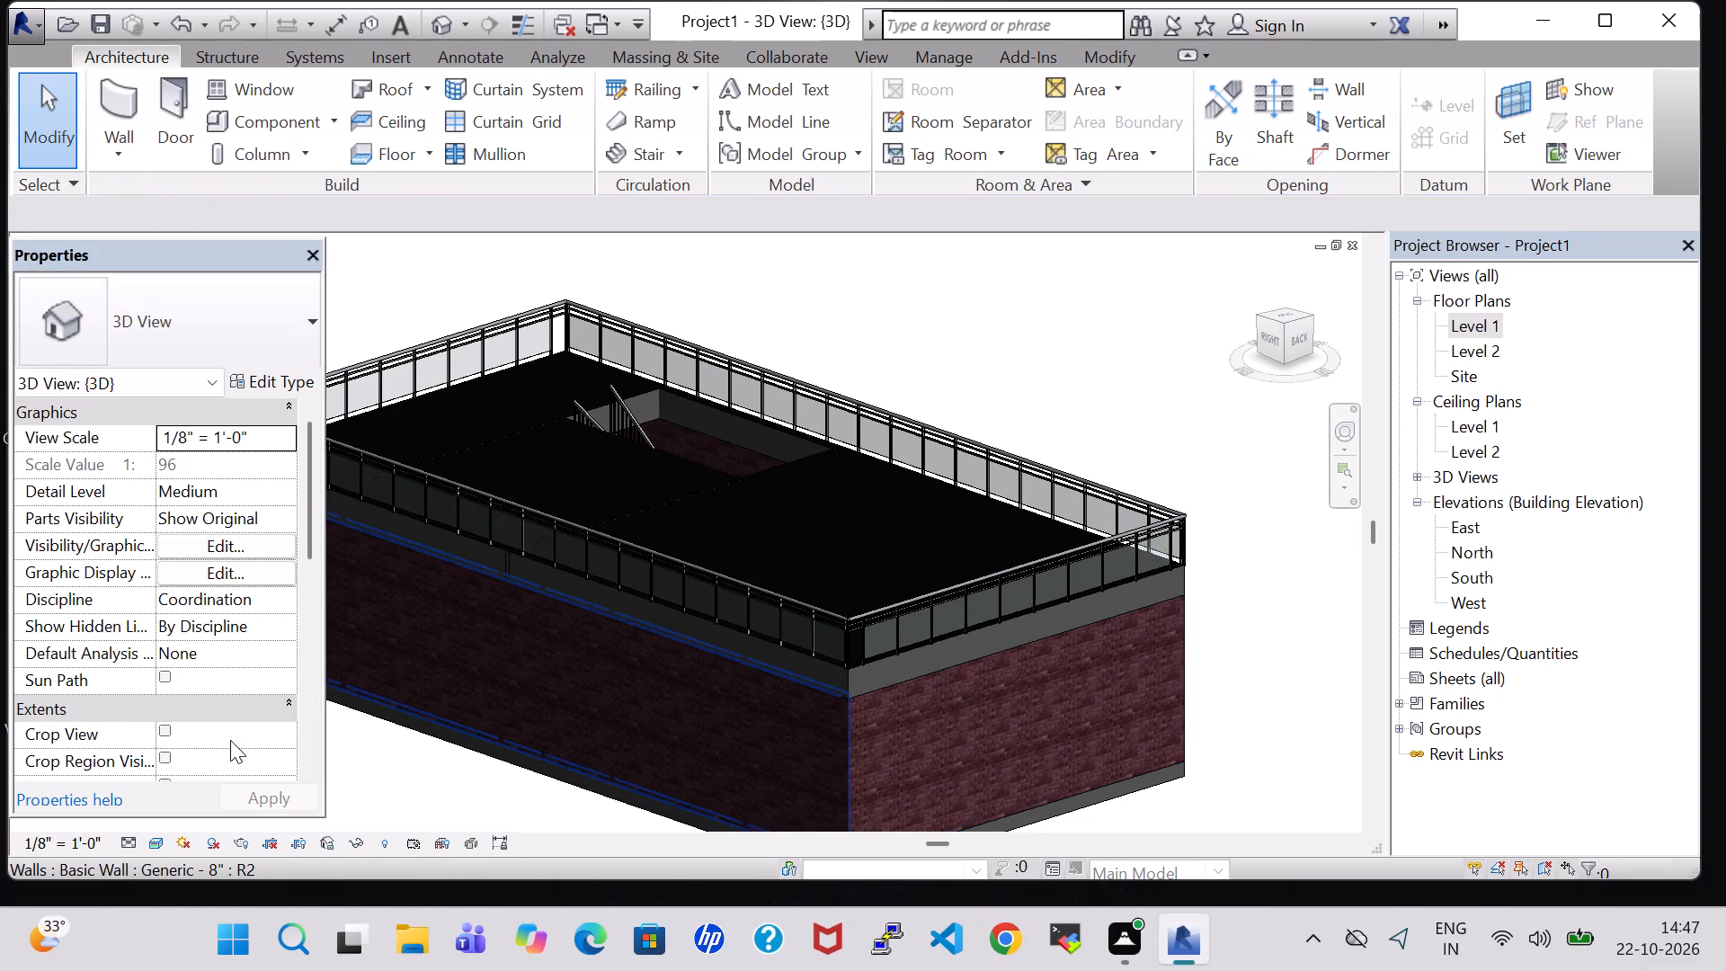
Examine the roof-edge railings, side walls and front of the house in 3D.
{"action": "middle_click_drag", "start_coordinate": [433, 794], "coordinate": [713, 794], "text": "shift"}
{"action": "middle_click", "coordinate": [755, 791], "text": "shift"}
{"action": "middle_click_drag", "start_coordinate": [668, 706], "coordinate": [799, 659], "text": "shift"}
{"action": "middle_click", "coordinate": [760, 653]}
{"action": "middle_click_drag", "start_coordinate": [760, 653], "coordinate": [1277, 683]}
{"action": "middle_click_drag", "start_coordinate": [1015, 779], "coordinate": [1102, 744], "text": "shift"}
{"action": "middle_click_drag", "start_coordinate": [959, 665], "coordinate": [1071, 656]}
{"action": "middle_click_drag", "start_coordinate": [1165, 649], "coordinate": [1074, 672]}
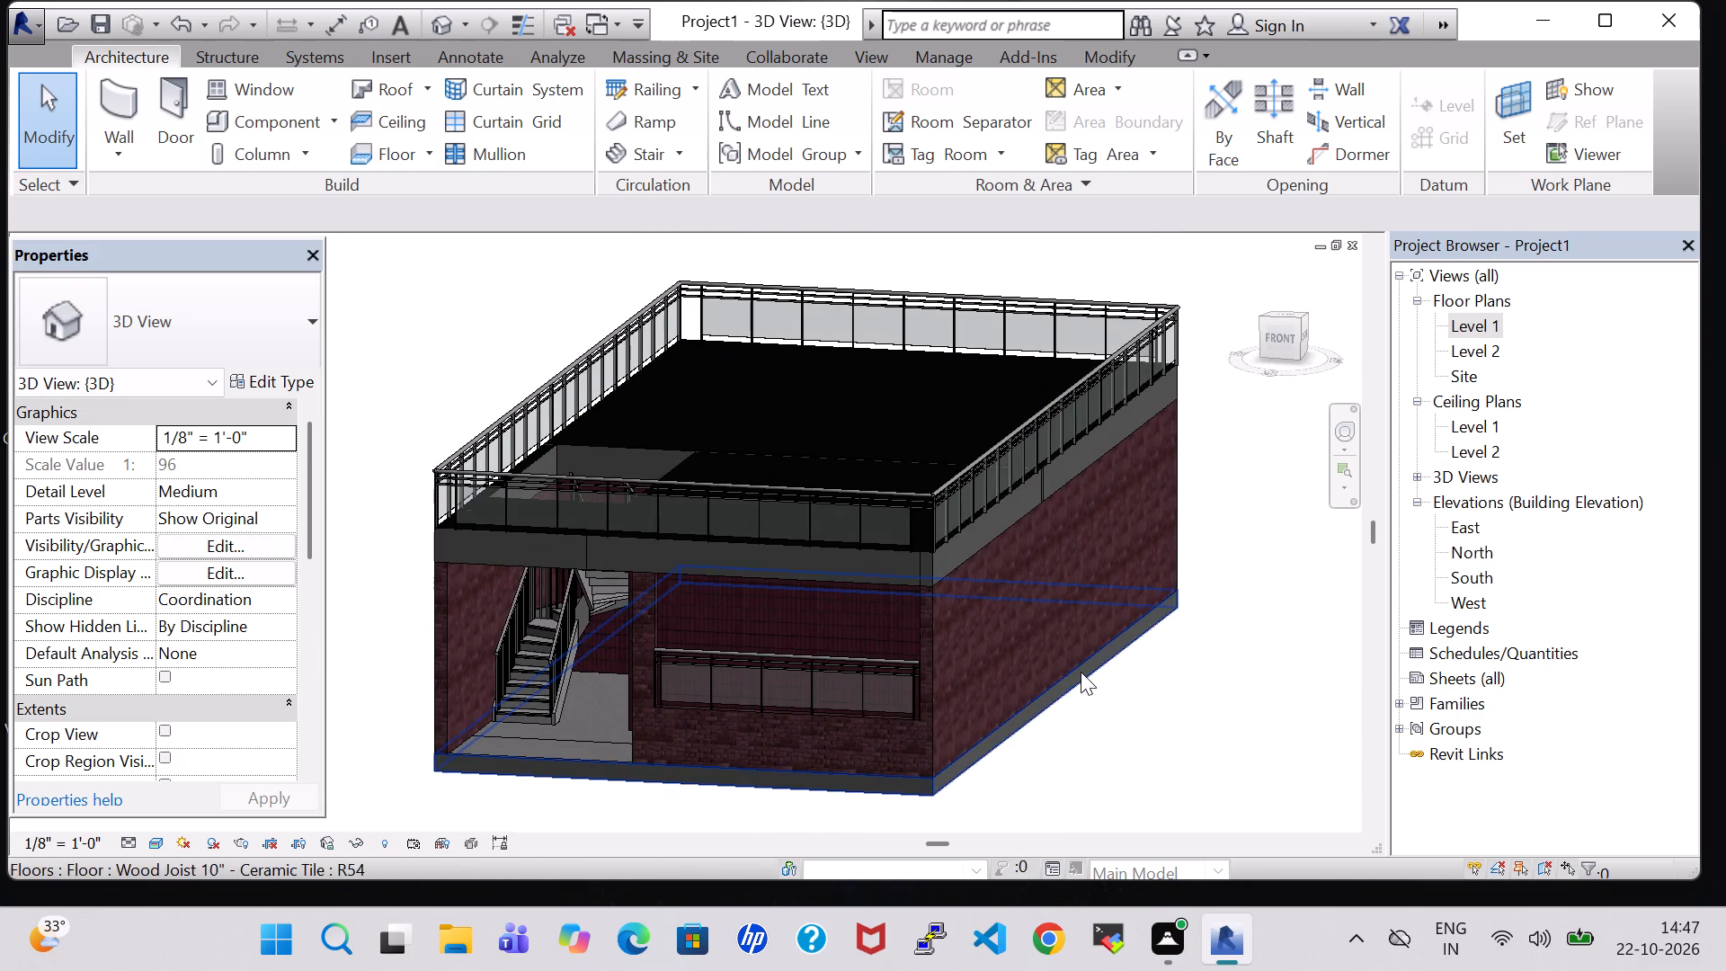
{"action": "middle_click_drag", "start_coordinate": [1099, 721], "coordinate": [1161, 796], "text": "shift"}
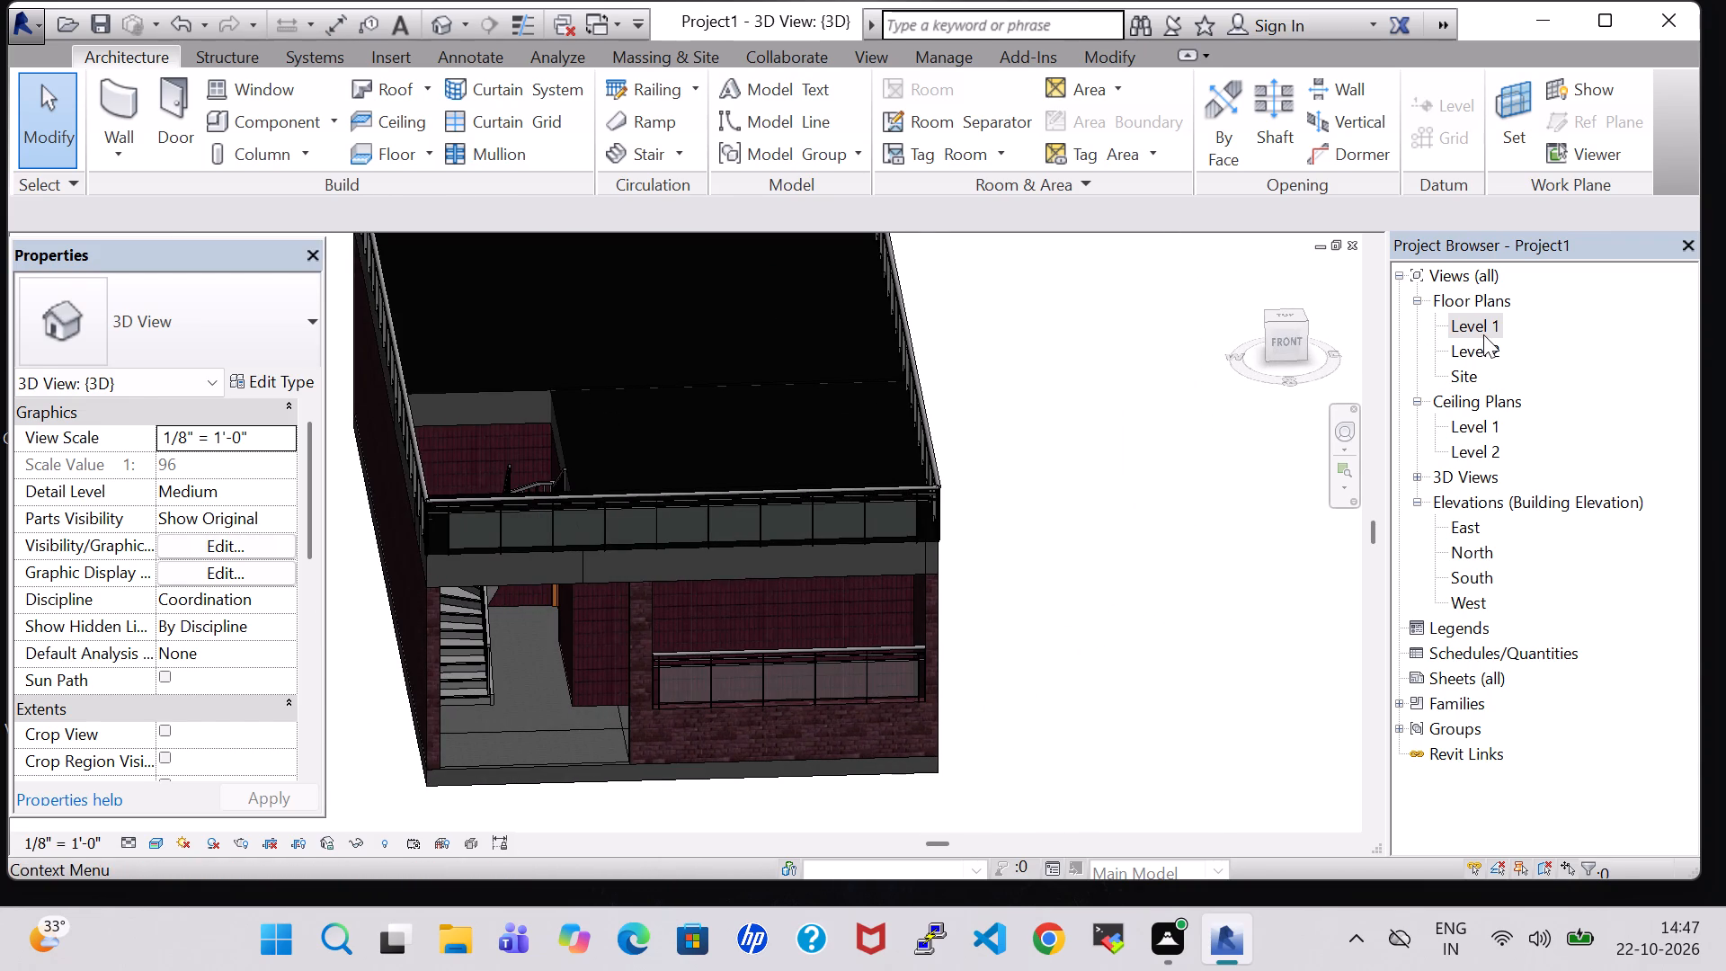
Open the Level 1 floor plan and review its overall room layout.
{"action": "double_click", "coordinate": [1483, 334]}
{"action": "scroll", "coordinate": [1152, 465], "scroll_direction": "down", "scroll_amount": 6}
{"action": "middle_click_drag", "start_coordinate": [1255, 556], "coordinate": [1147, 432]}
{"action": "scroll", "coordinate": [1147, 430], "scroll_direction": "down", "scroll_amount": 3}
{"action": "middle_click_drag", "start_coordinate": [1134, 549], "coordinate": [1099, 526]}
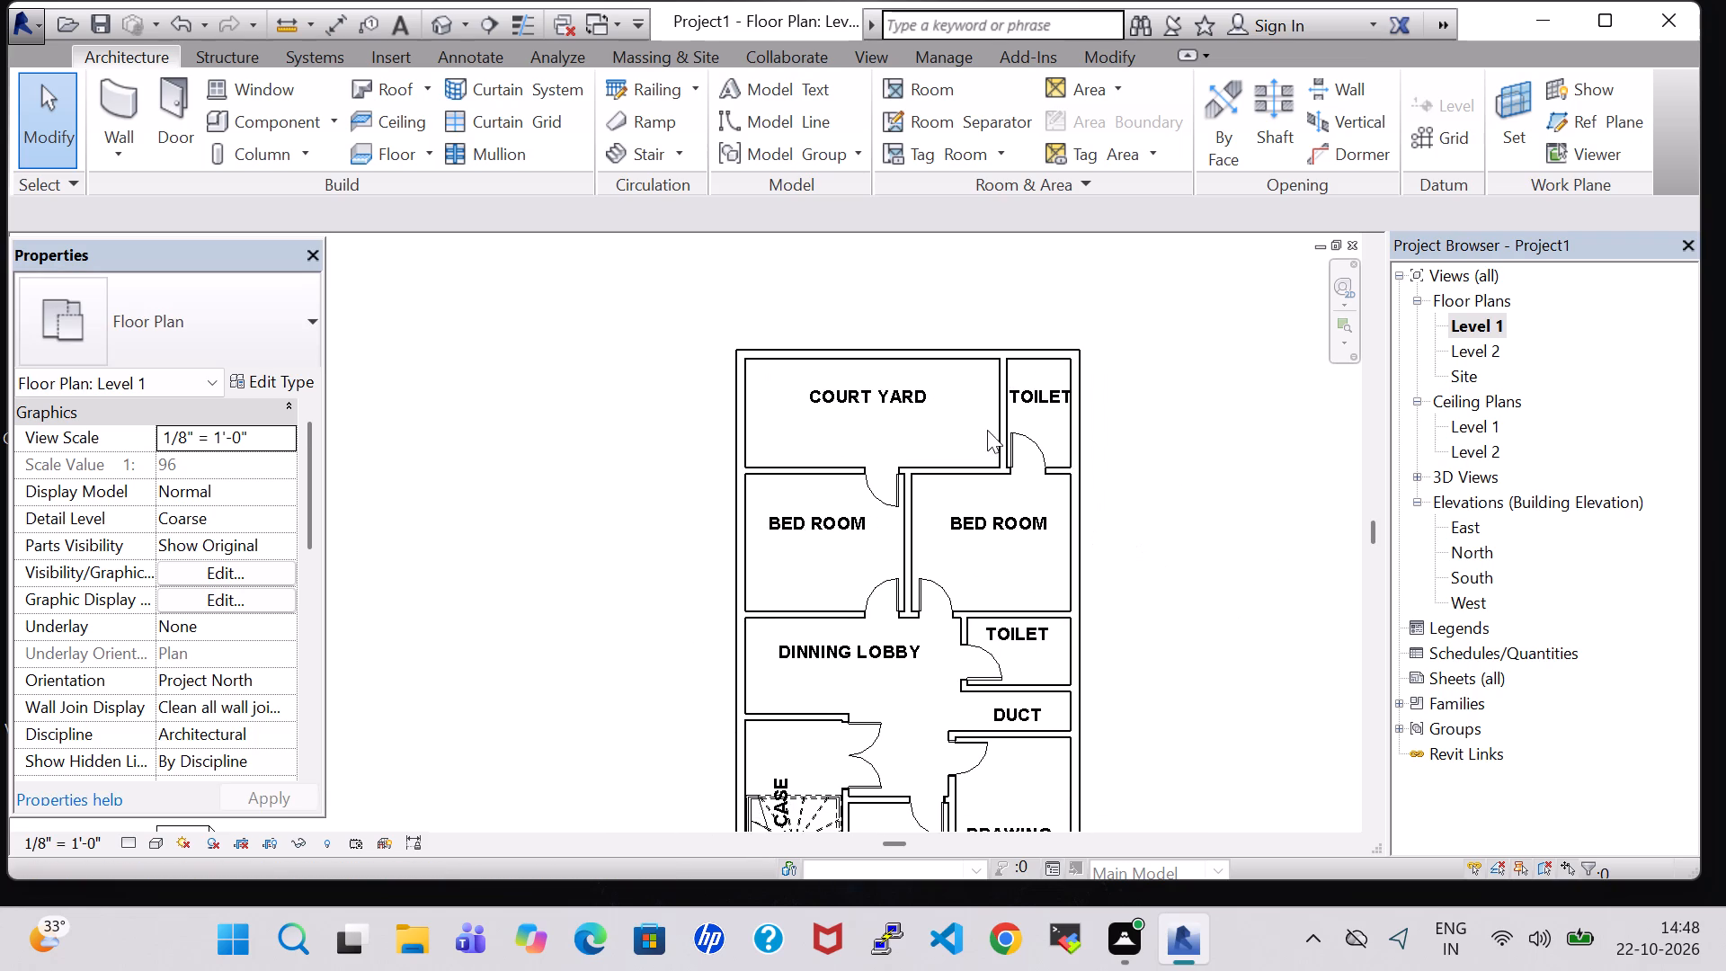
{"action": "scroll", "coordinate": [1150, 529], "scroll_direction": "down", "scroll_amount": 1}
{"action": "middle_click_drag", "start_coordinate": [1184, 543], "coordinate": [1054, 432]}
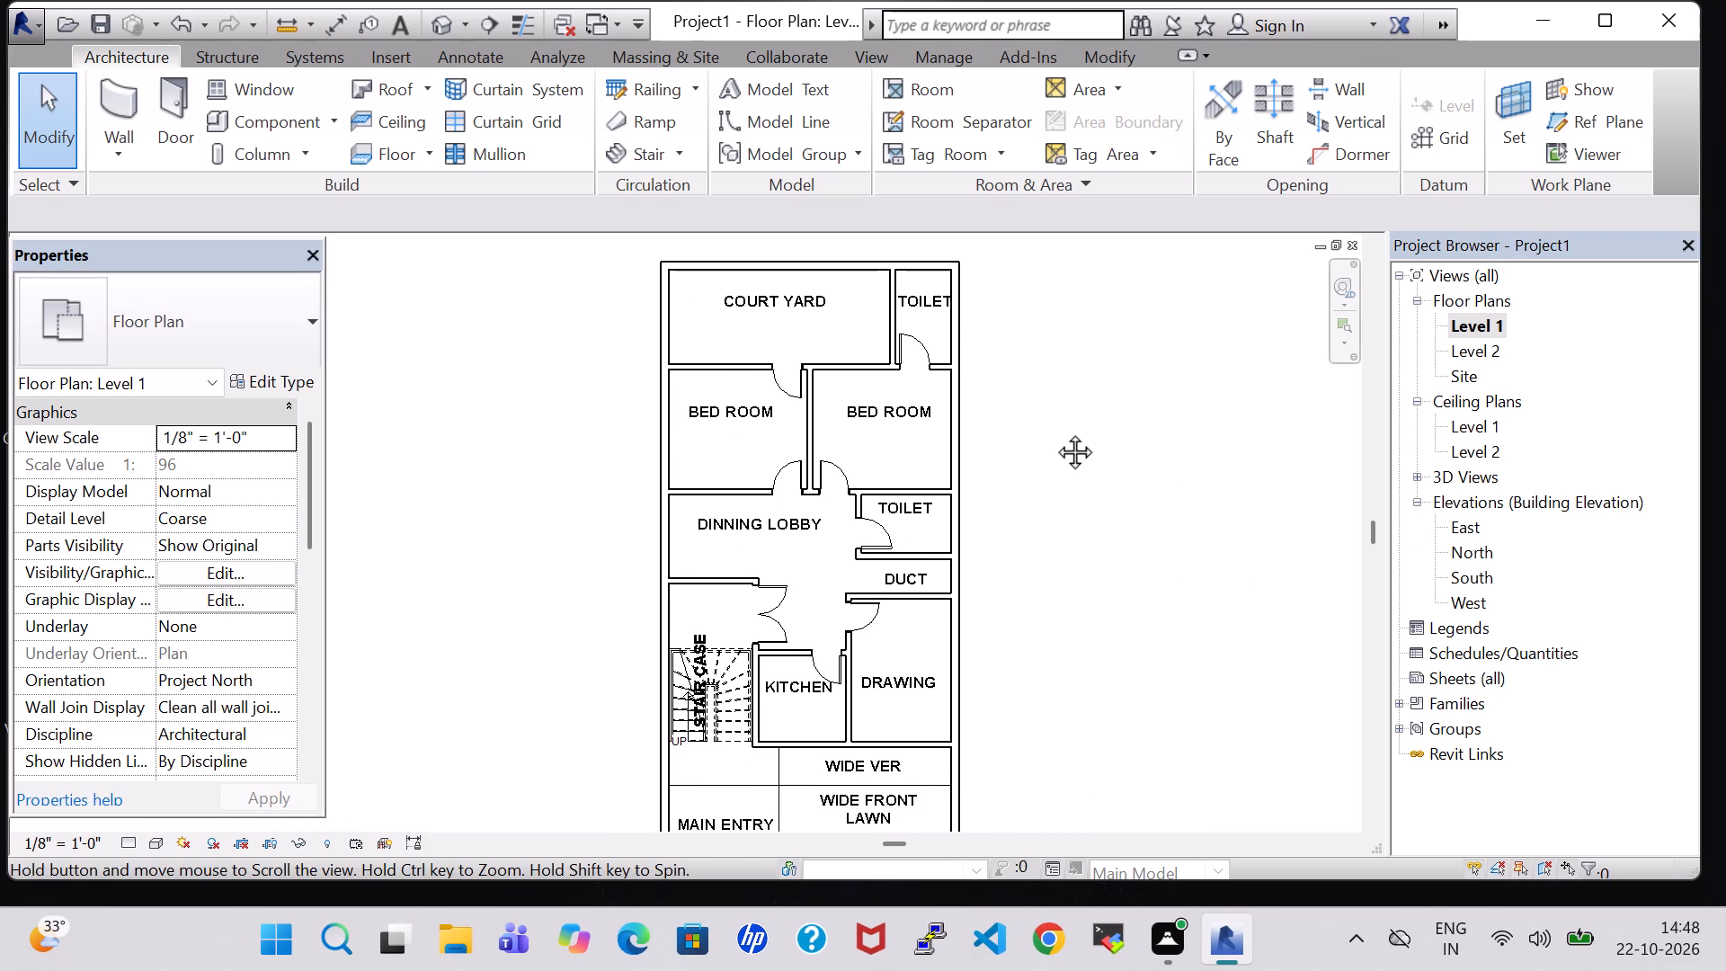
{"action": "middle_click_drag", "start_coordinate": [1054, 432], "coordinate": [1054, 426]}
{"action": "scroll", "coordinate": [1137, 547], "scroll_direction": "down", "scroll_amount": 1}
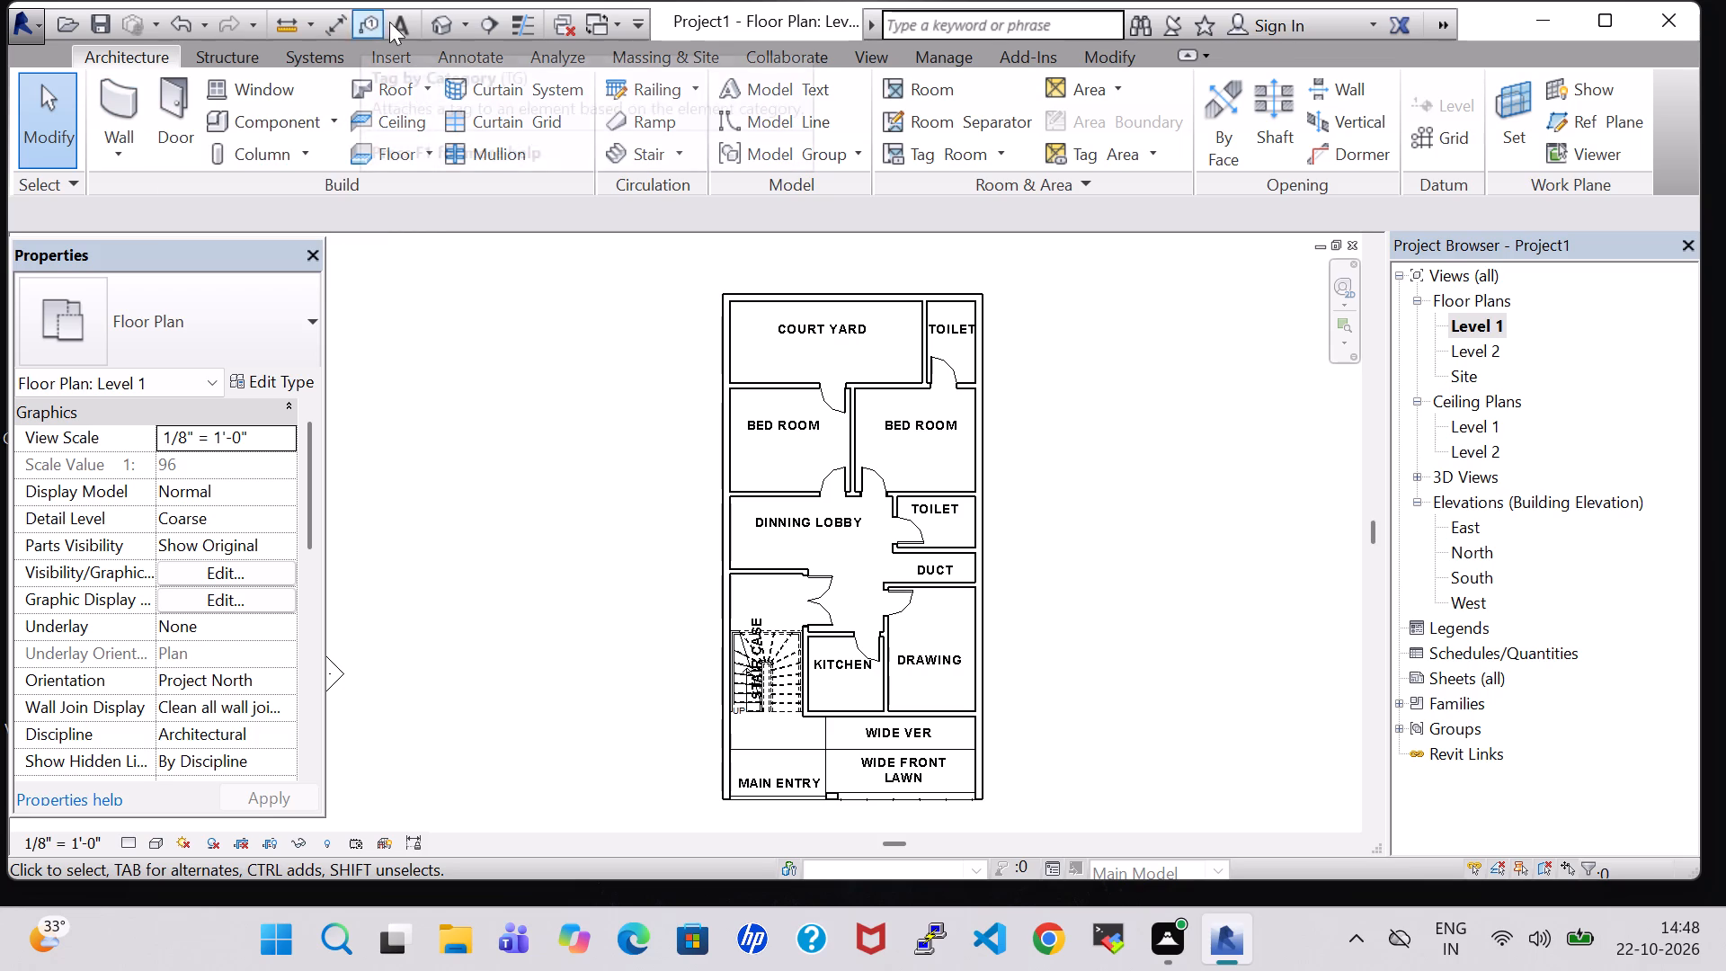
Return to the 3D view and examine the front facade, entry staircase and roof railings.
{"action": "left_click", "coordinate": [442, 16]}
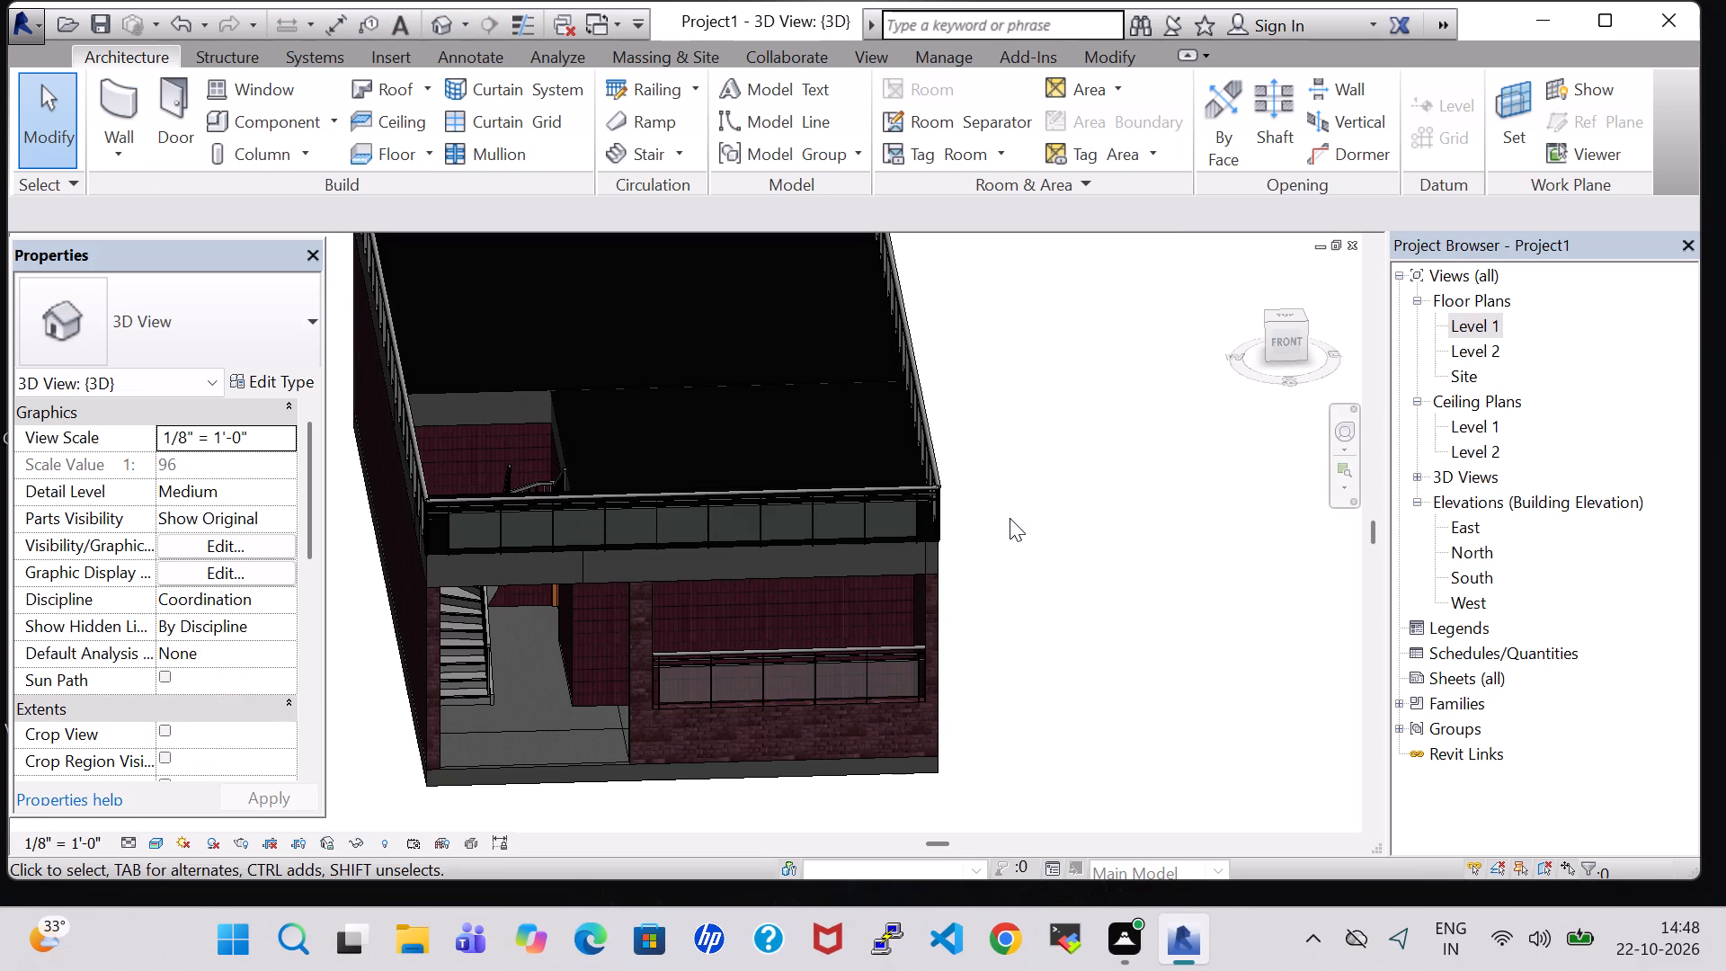
{"action": "middle_click_drag", "start_coordinate": [1005, 530], "coordinate": [1020, 552], "text": "shift"}
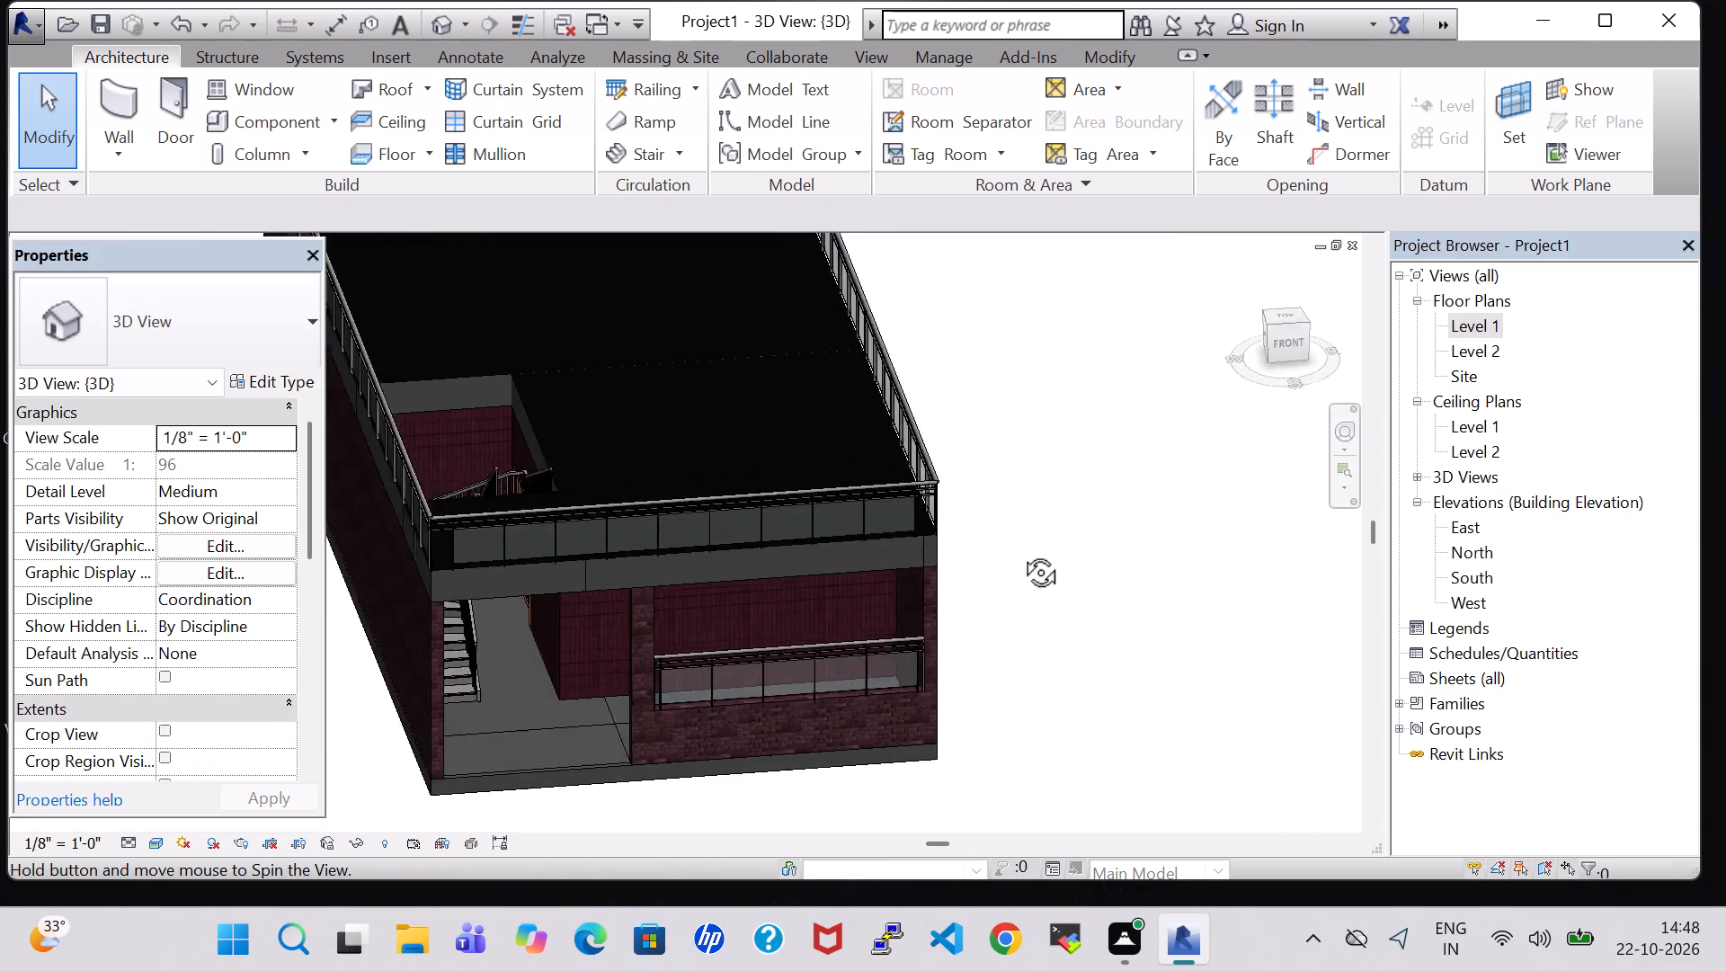
{"action": "middle_click_drag", "start_coordinate": [1020, 552], "coordinate": [1014, 476], "text": "shift"}
{"action": "middle_click_drag", "start_coordinate": [1057, 662], "coordinate": [1041, 580], "text": "shift"}
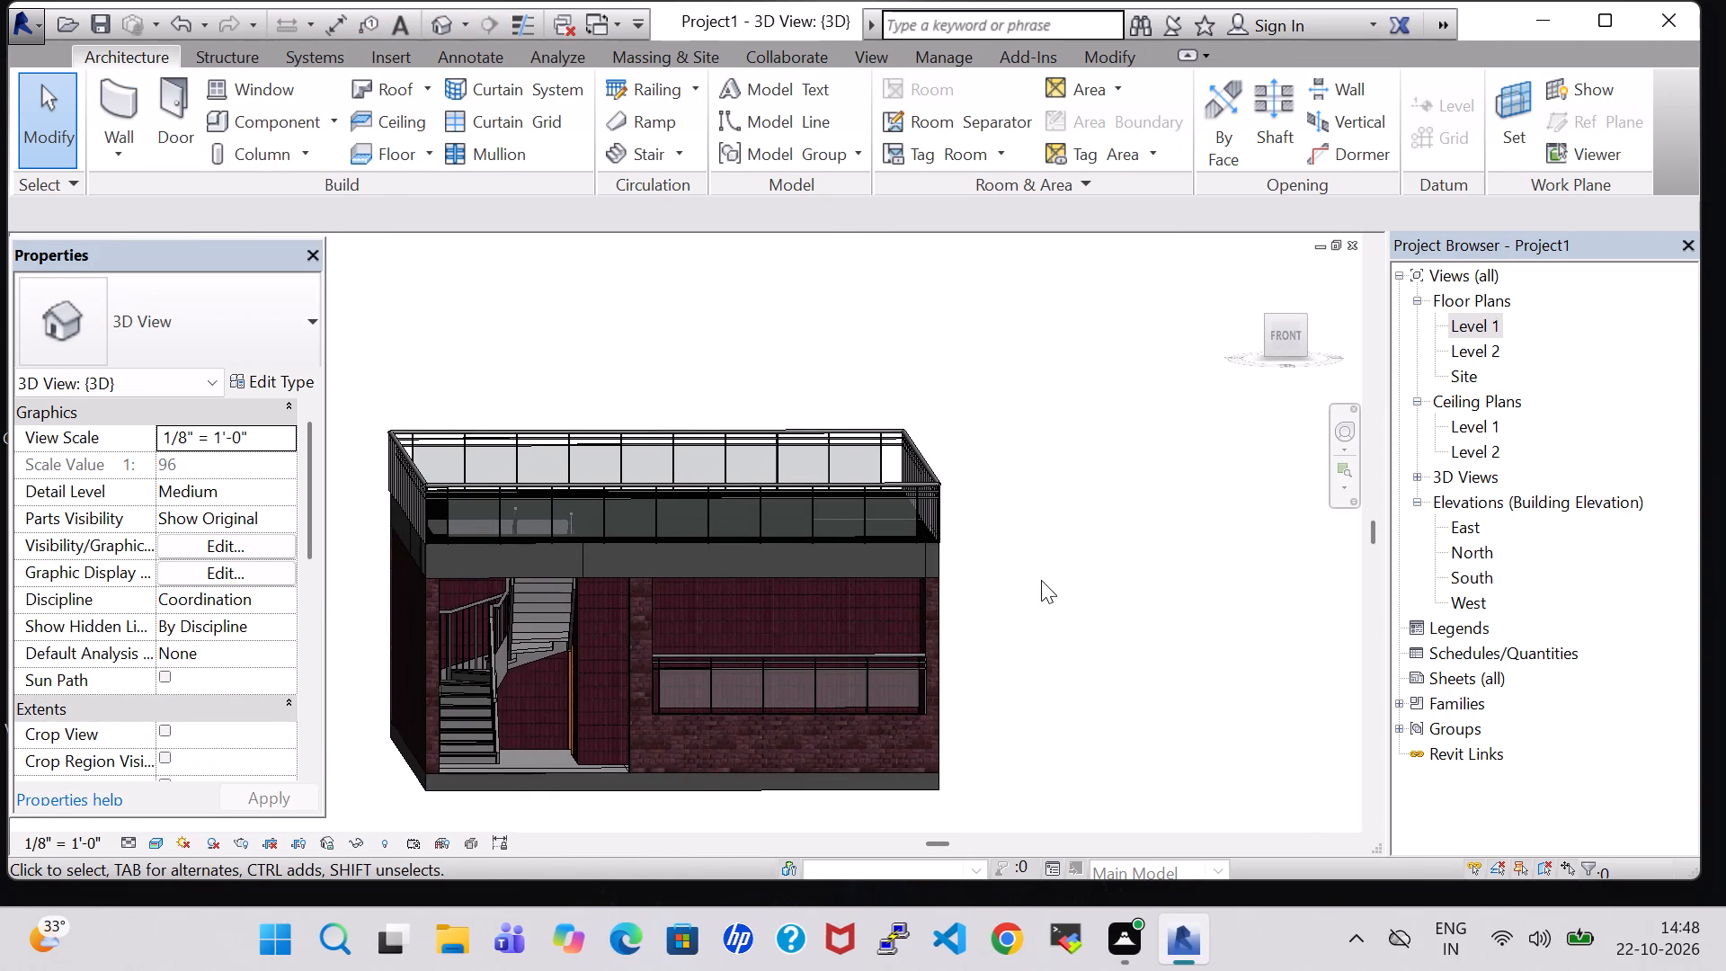
{"action": "middle_click_drag", "start_coordinate": [1082, 566], "coordinate": [1092, 561]}
{"action": "middle_click_drag", "start_coordinate": [1054, 554], "coordinate": [1024, 554], "text": "shift"}
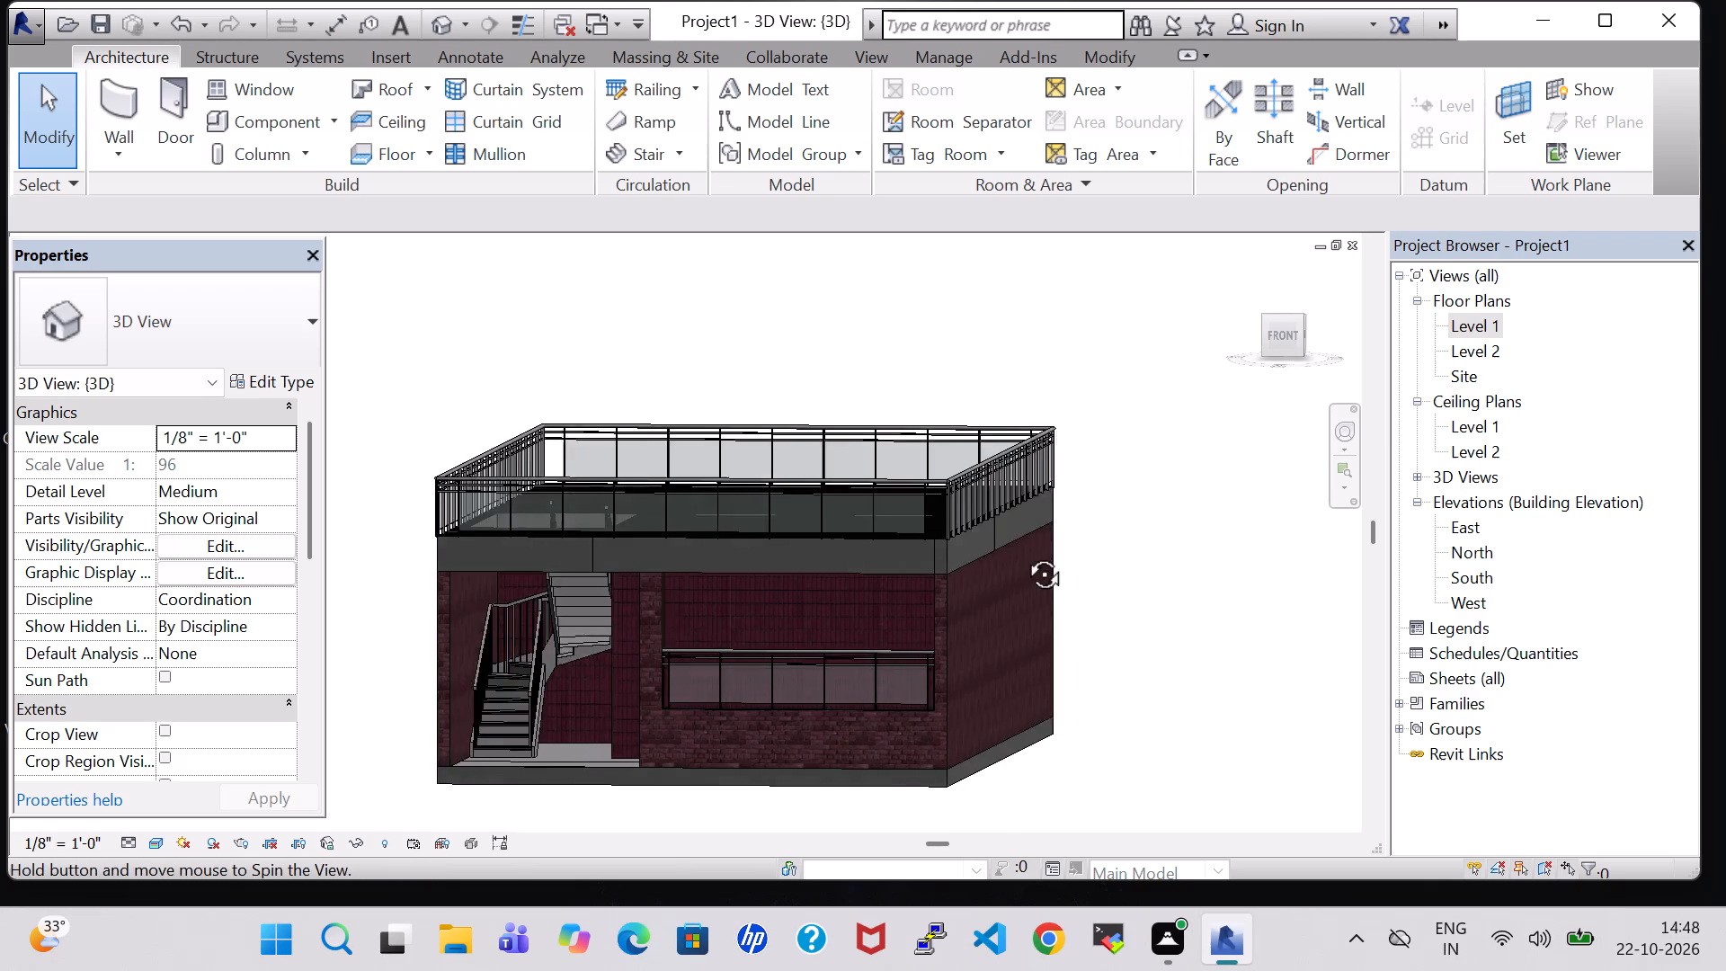
{"action": "middle_click_drag", "start_coordinate": [1024, 554], "coordinate": [1003, 554], "text": "shift"}
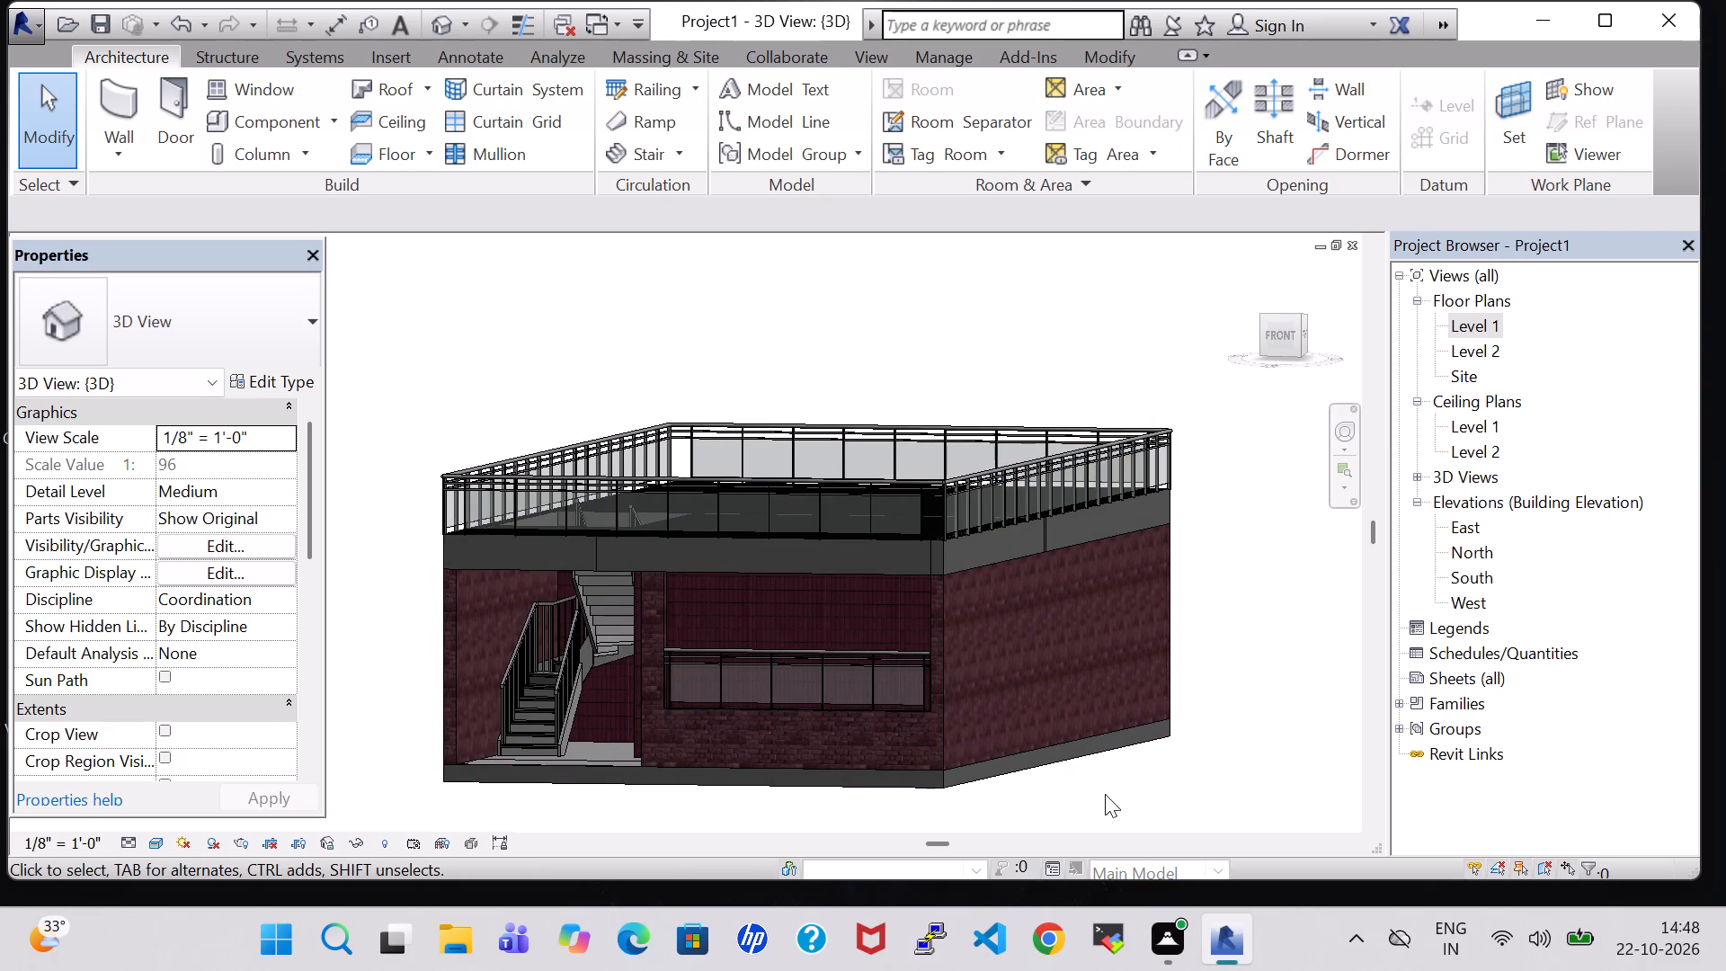
{"action": "middle_click_drag", "start_coordinate": [1105, 794], "coordinate": [1156, 797], "text": "shift"}
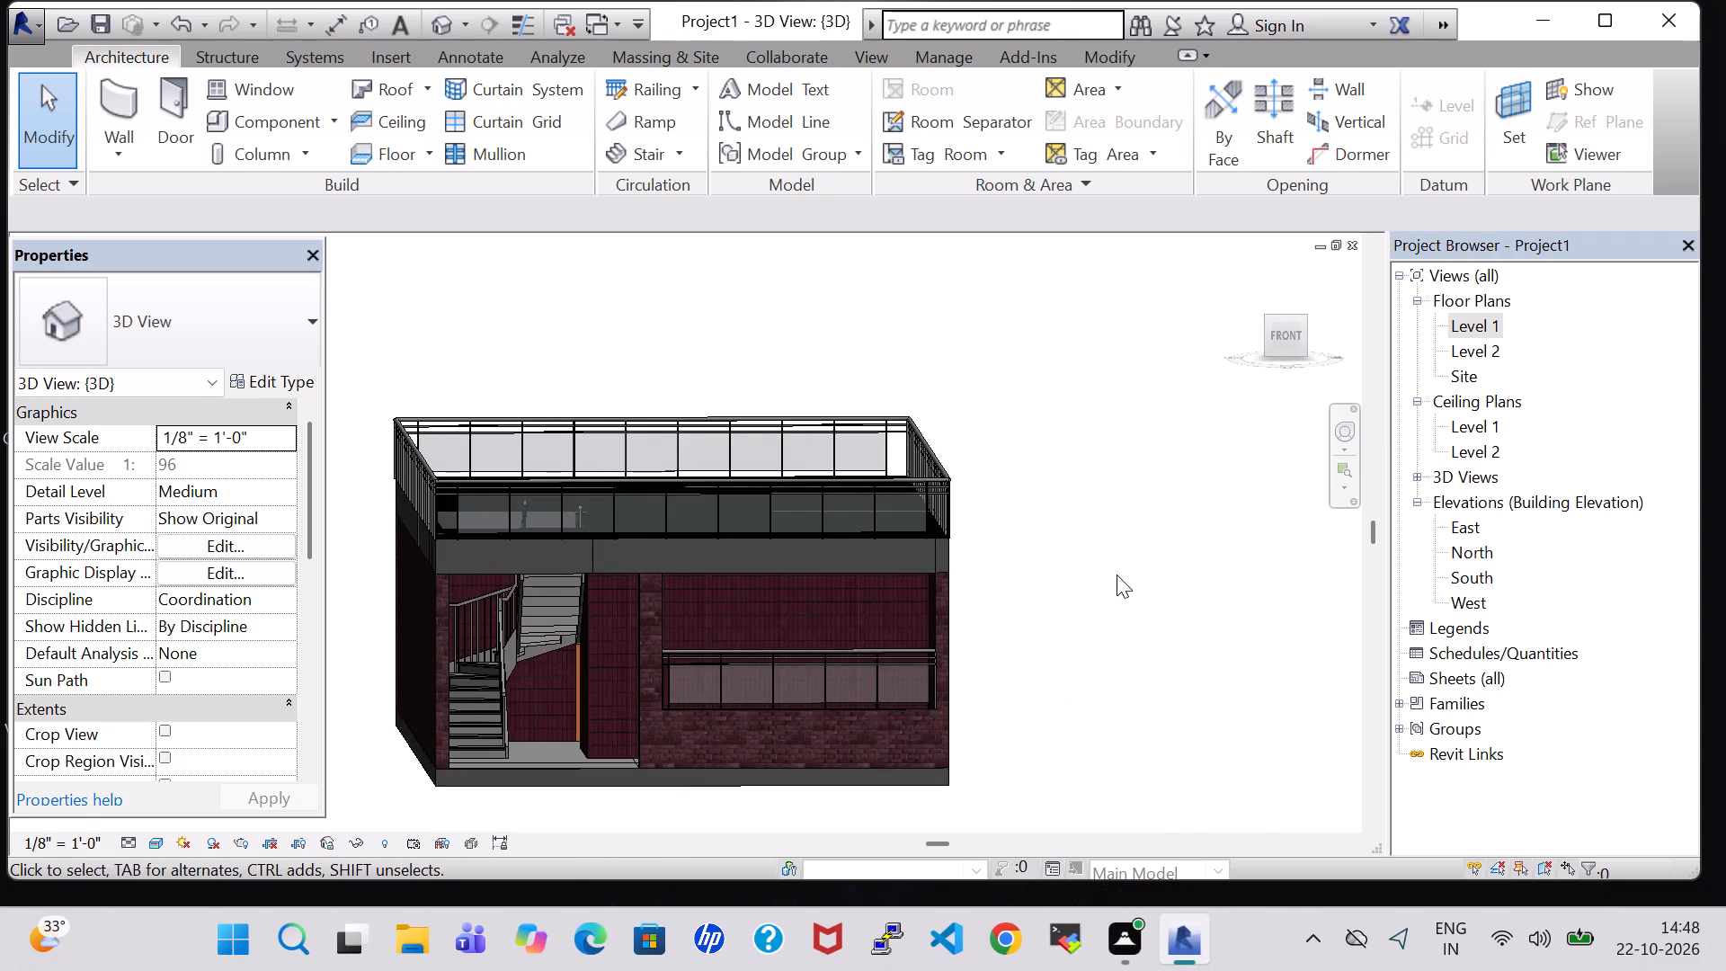
{"action": "middle_click_drag", "start_coordinate": [1079, 549], "coordinate": [1162, 555]}
{"action": "middle_click", "coordinate": [1146, 576], "text": "shift"}
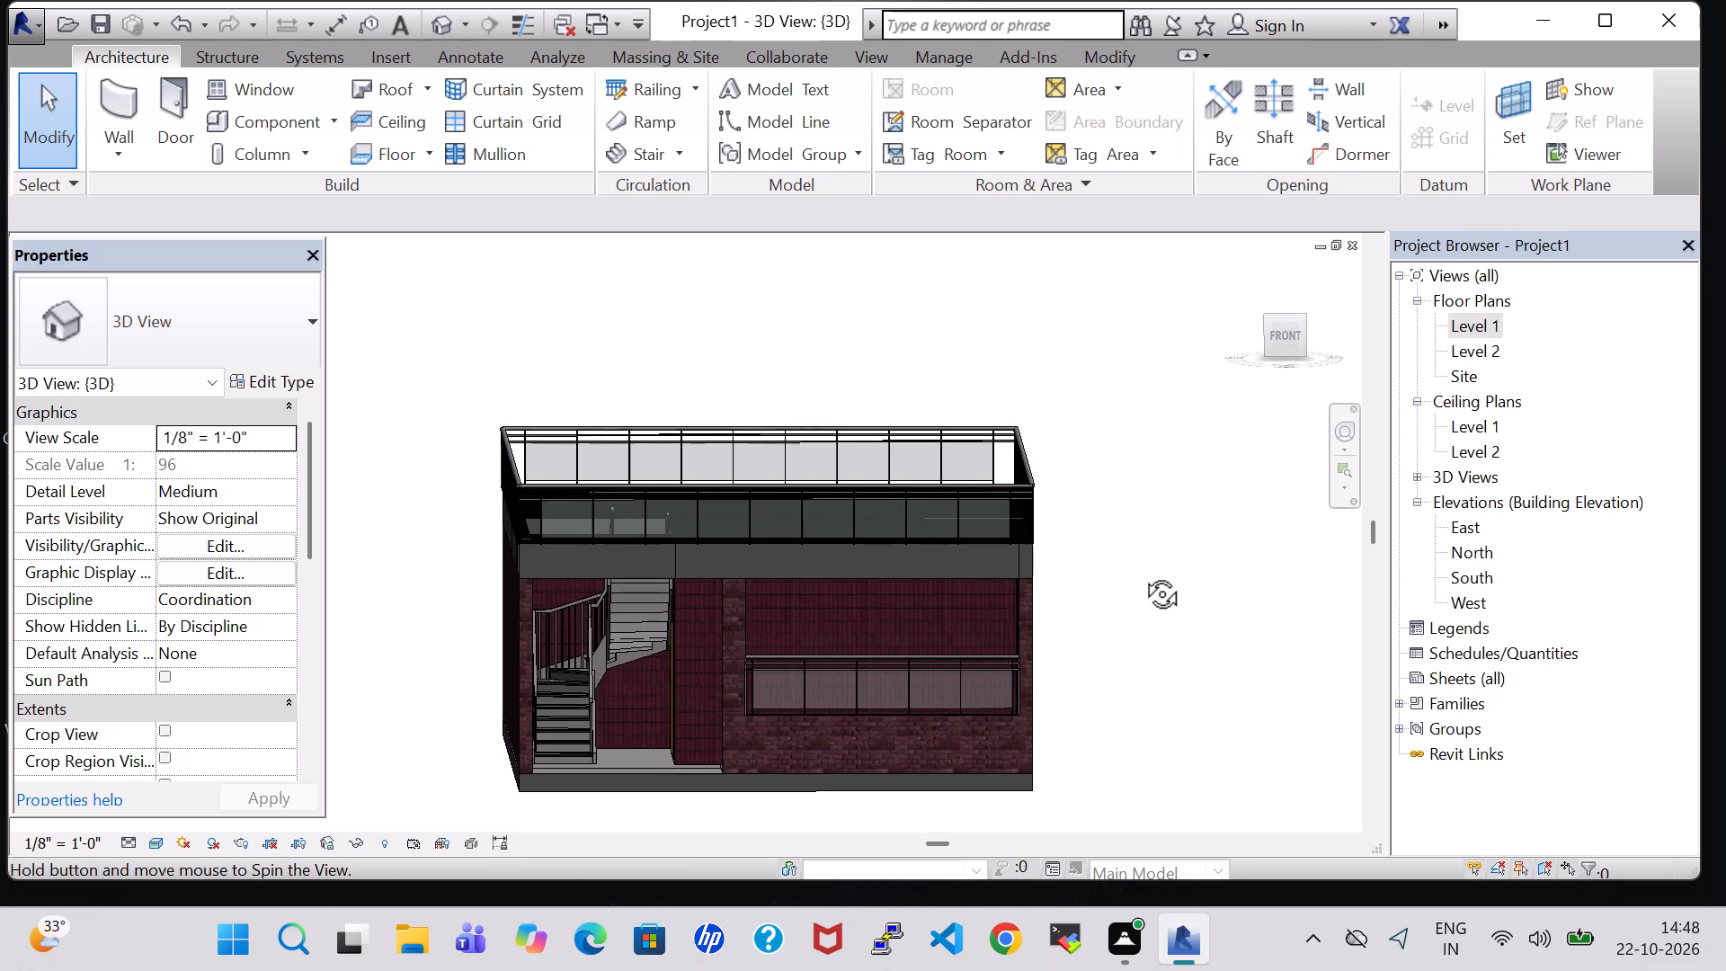
Review the Level 1 floor plan again and compare it with the front and roof in 3D.
{"action": "double_click", "coordinate": [1469, 322]}
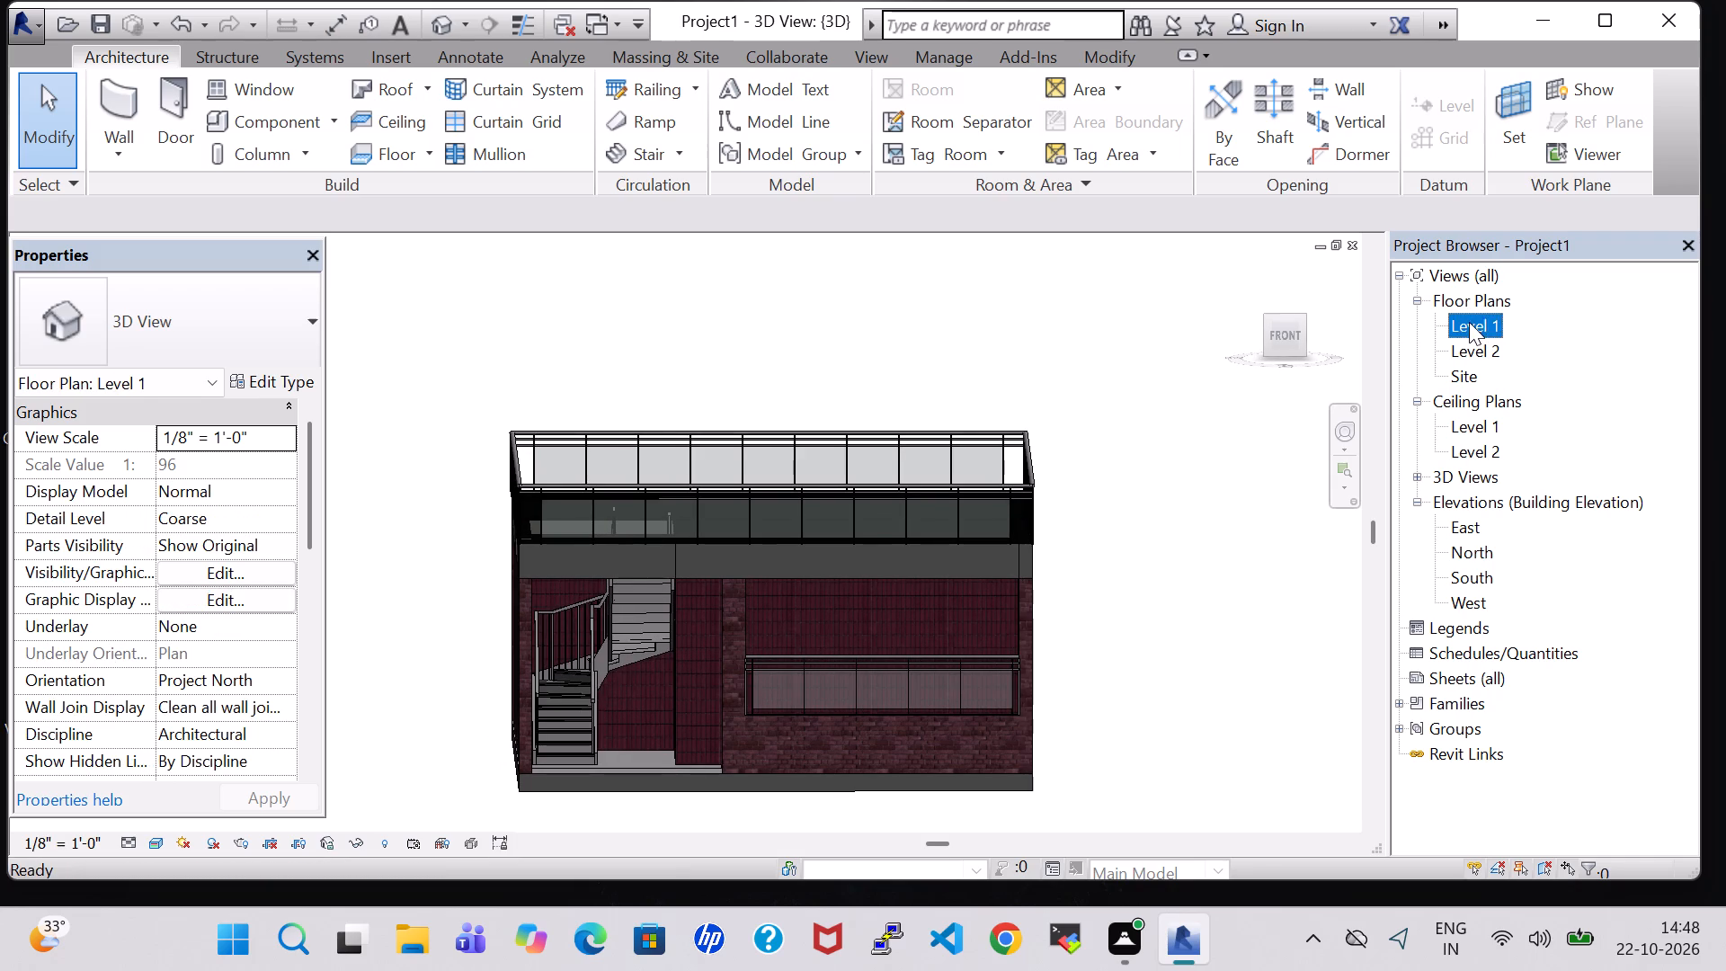
{"action": "scroll", "coordinate": [1009, 434], "scroll_direction": "down", "scroll_amount": 4}
{"action": "scroll", "coordinate": [1027, 434], "scroll_direction": "up", "scroll_amount": 4}
{"action": "middle_click_drag", "start_coordinate": [1037, 452], "coordinate": [1017, 444]}
{"action": "scroll", "coordinate": [1017, 444], "scroll_direction": "up", "scroll_amount": 1}
{"action": "middle_click_drag", "start_coordinate": [1017, 444], "coordinate": [1029, 425]}
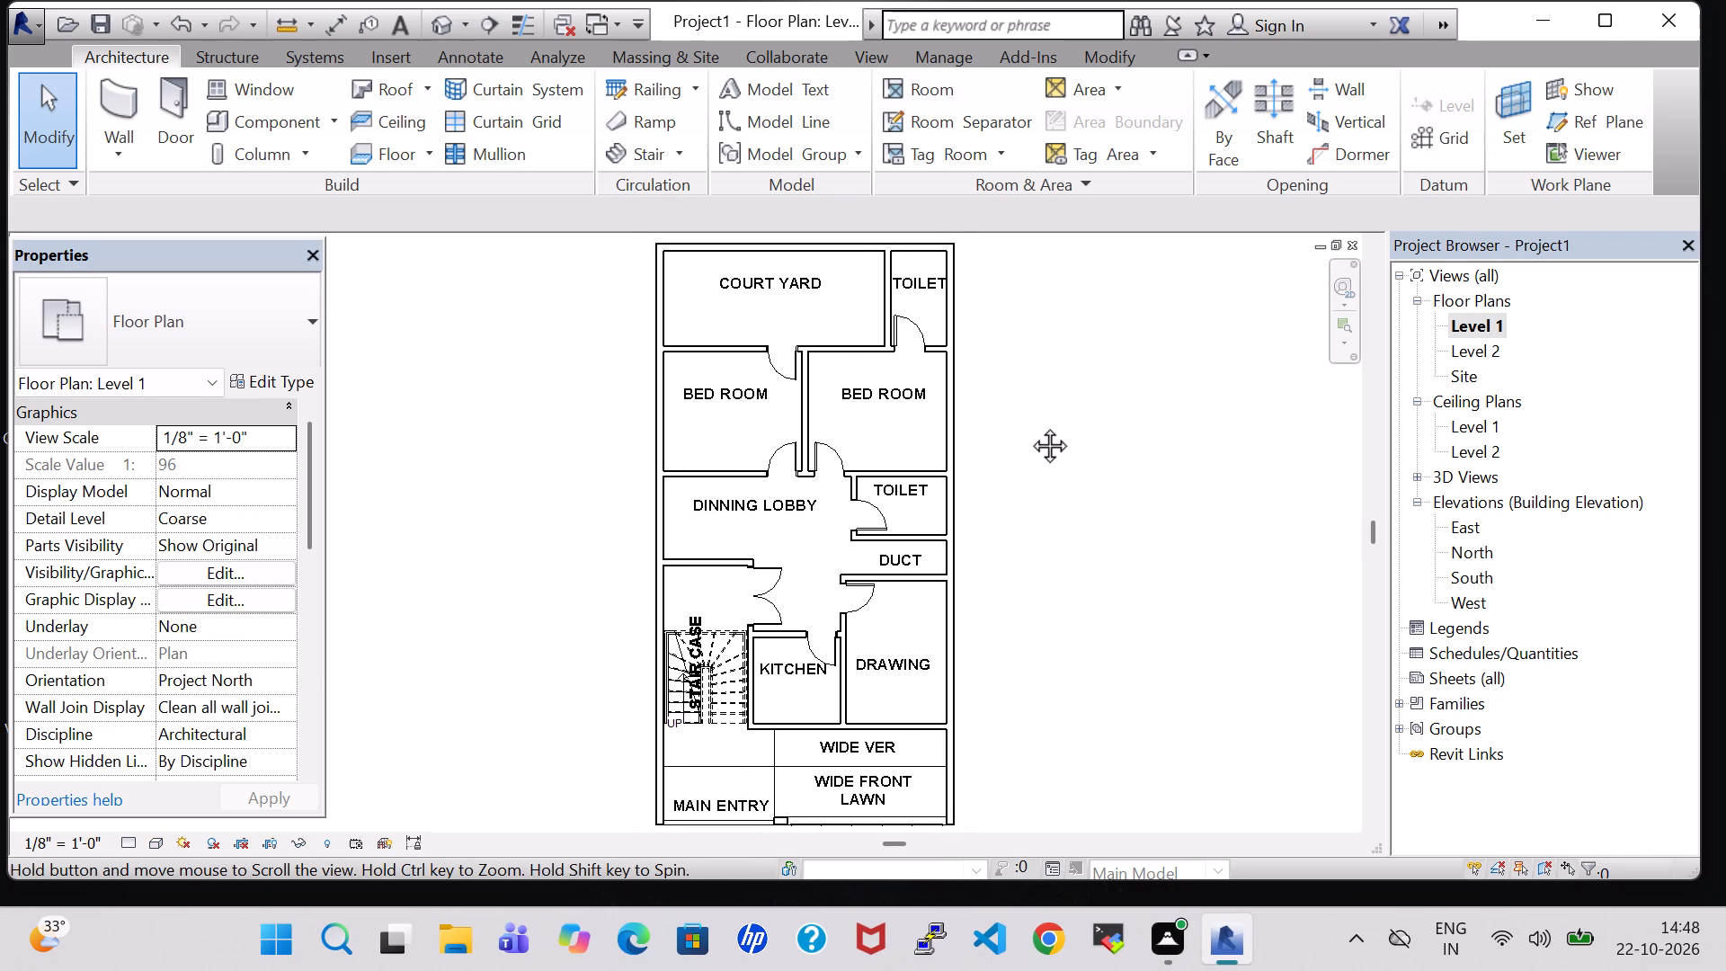
{"action": "middle_click_drag", "start_coordinate": [1029, 425], "coordinate": [1024, 425]}
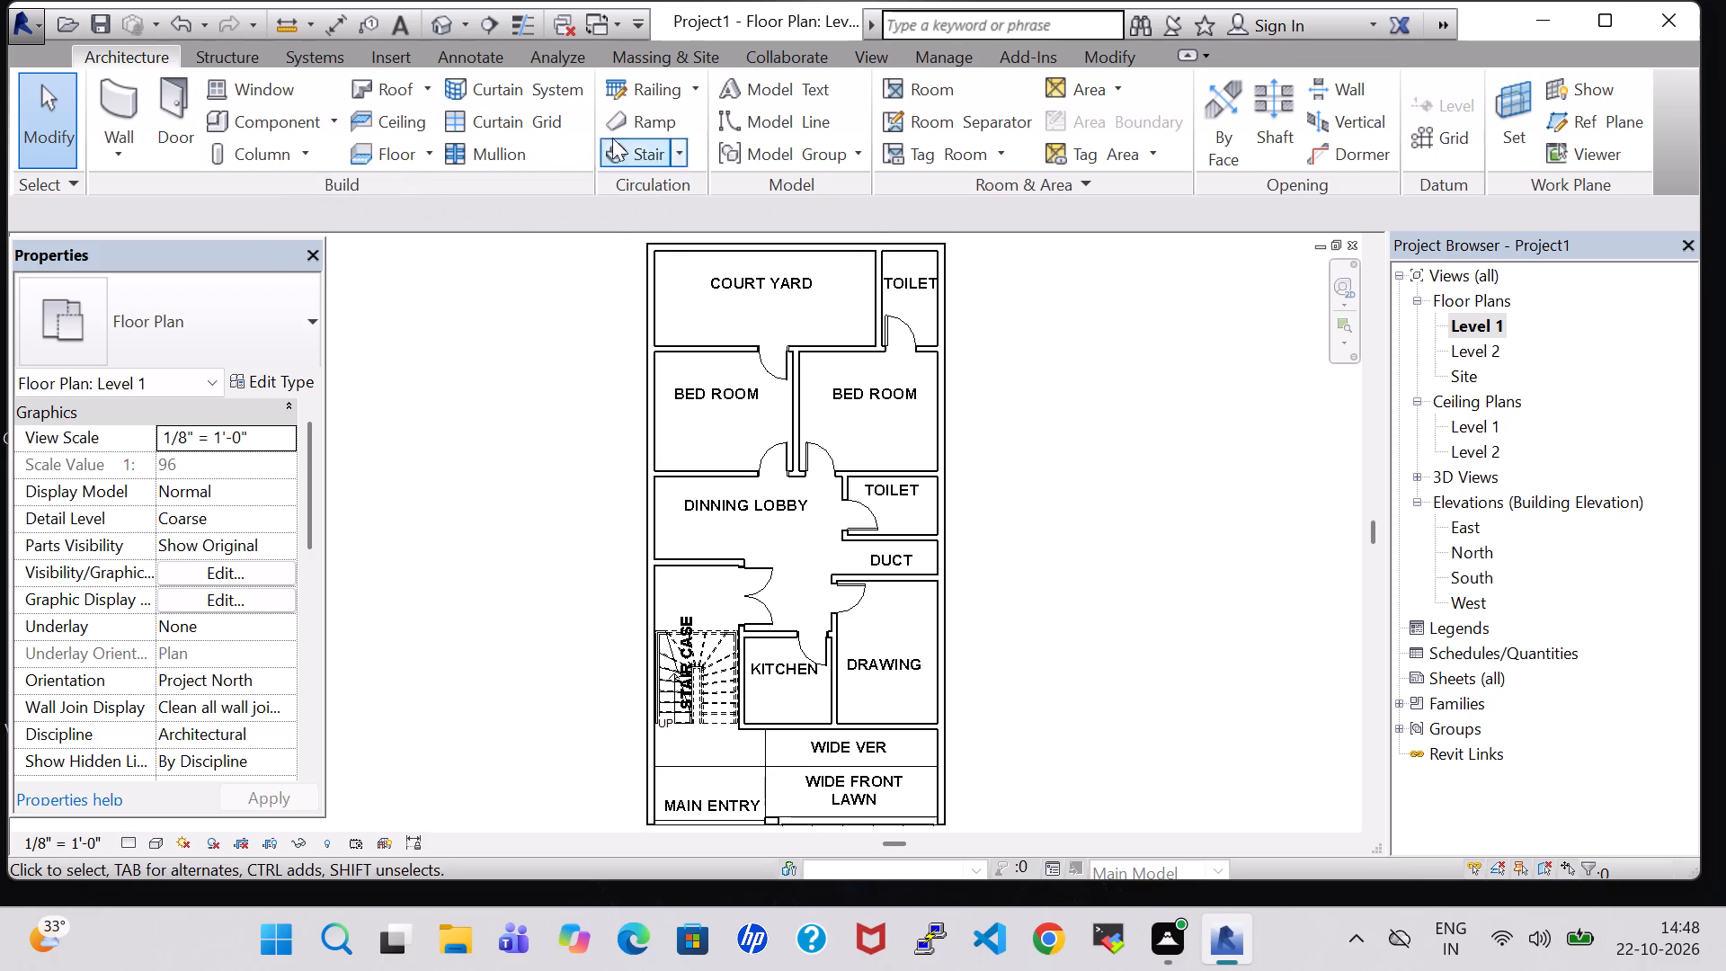
{"action": "left_click", "coordinate": [438, 28]}
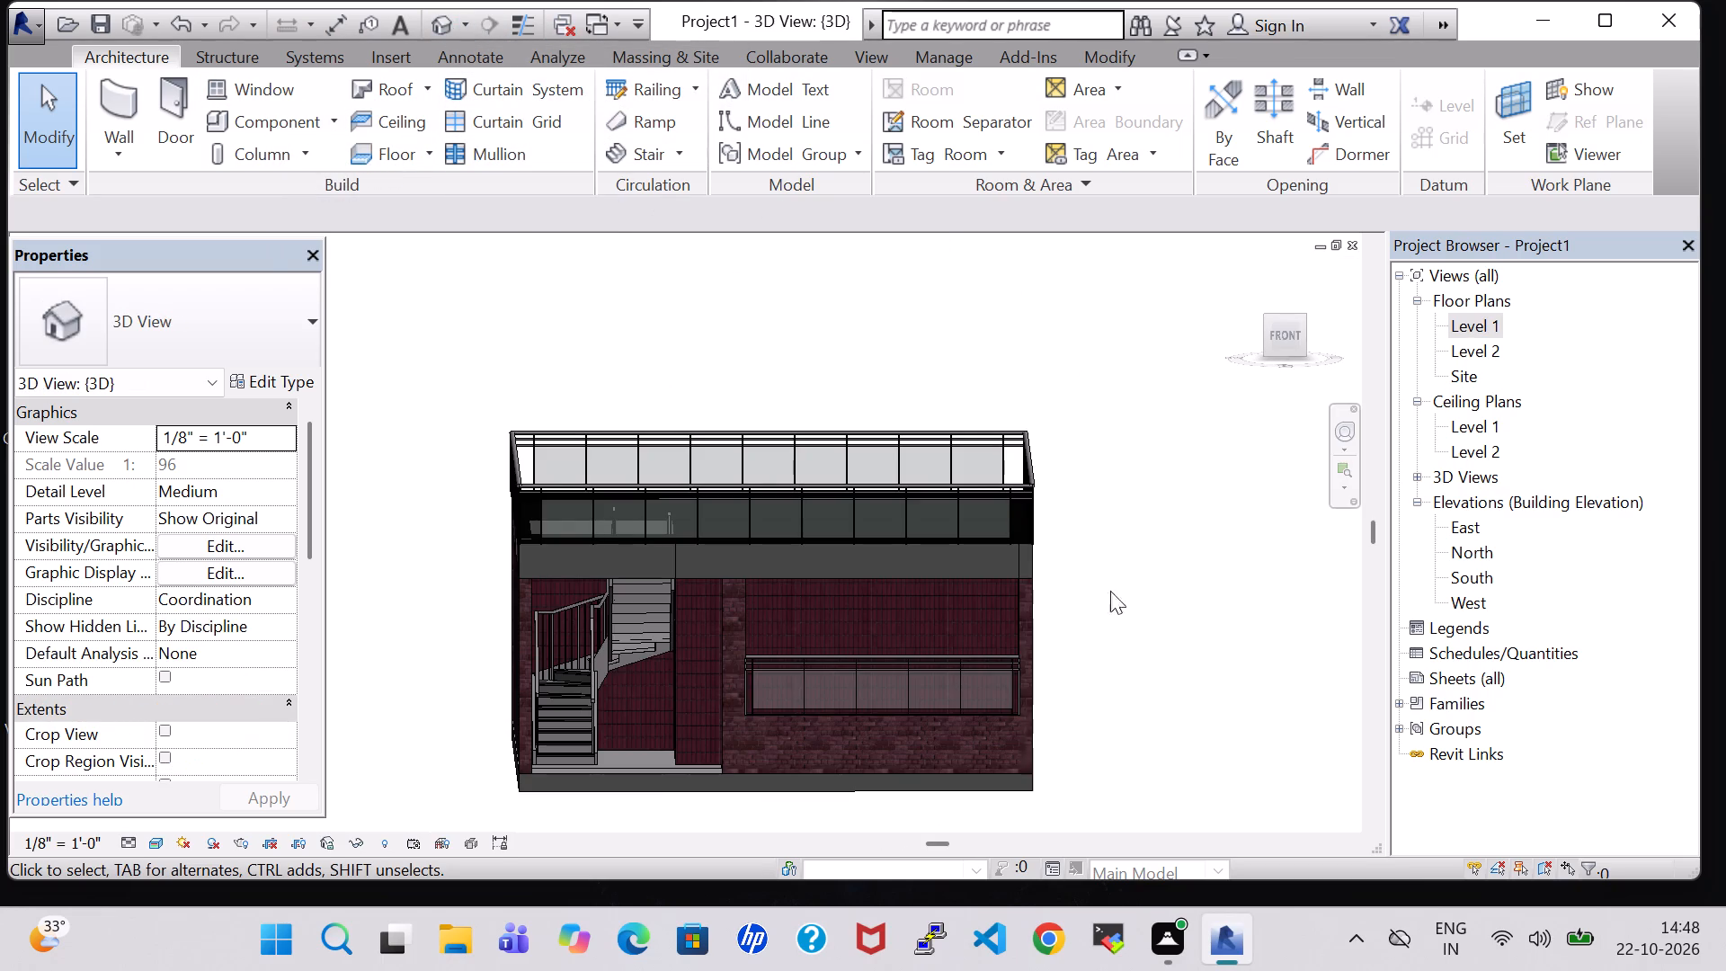
{"action": "middle_click_drag", "start_coordinate": [1112, 490], "coordinate": [1116, 657], "text": "shift"}
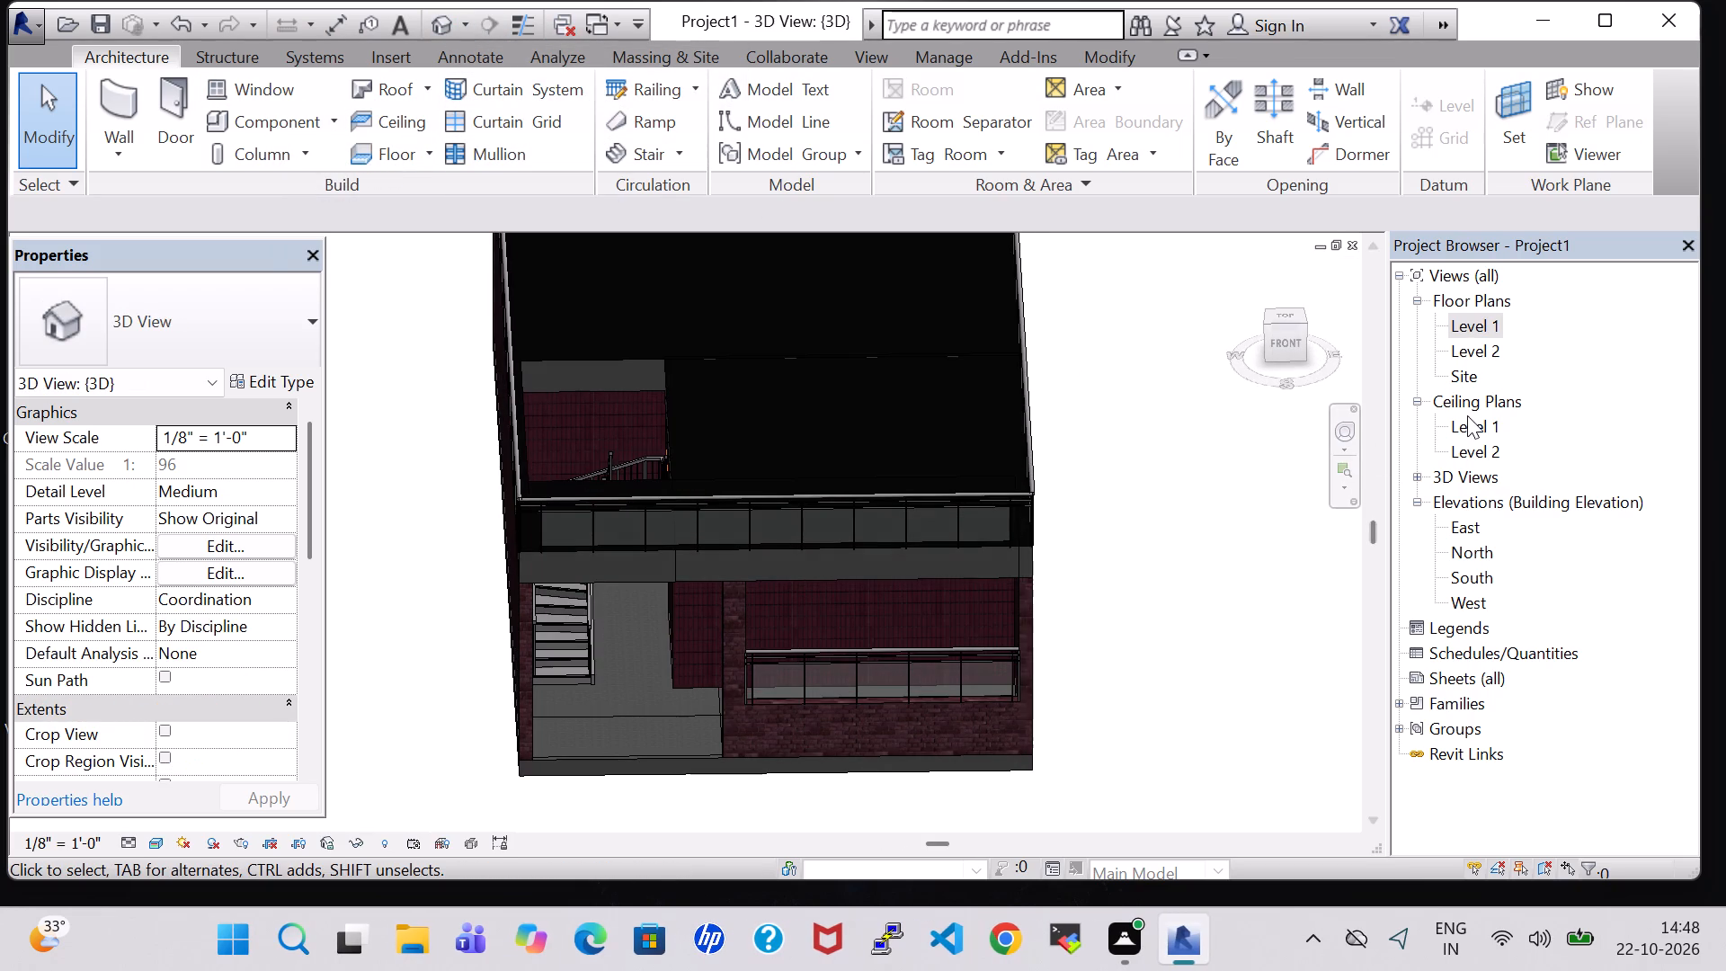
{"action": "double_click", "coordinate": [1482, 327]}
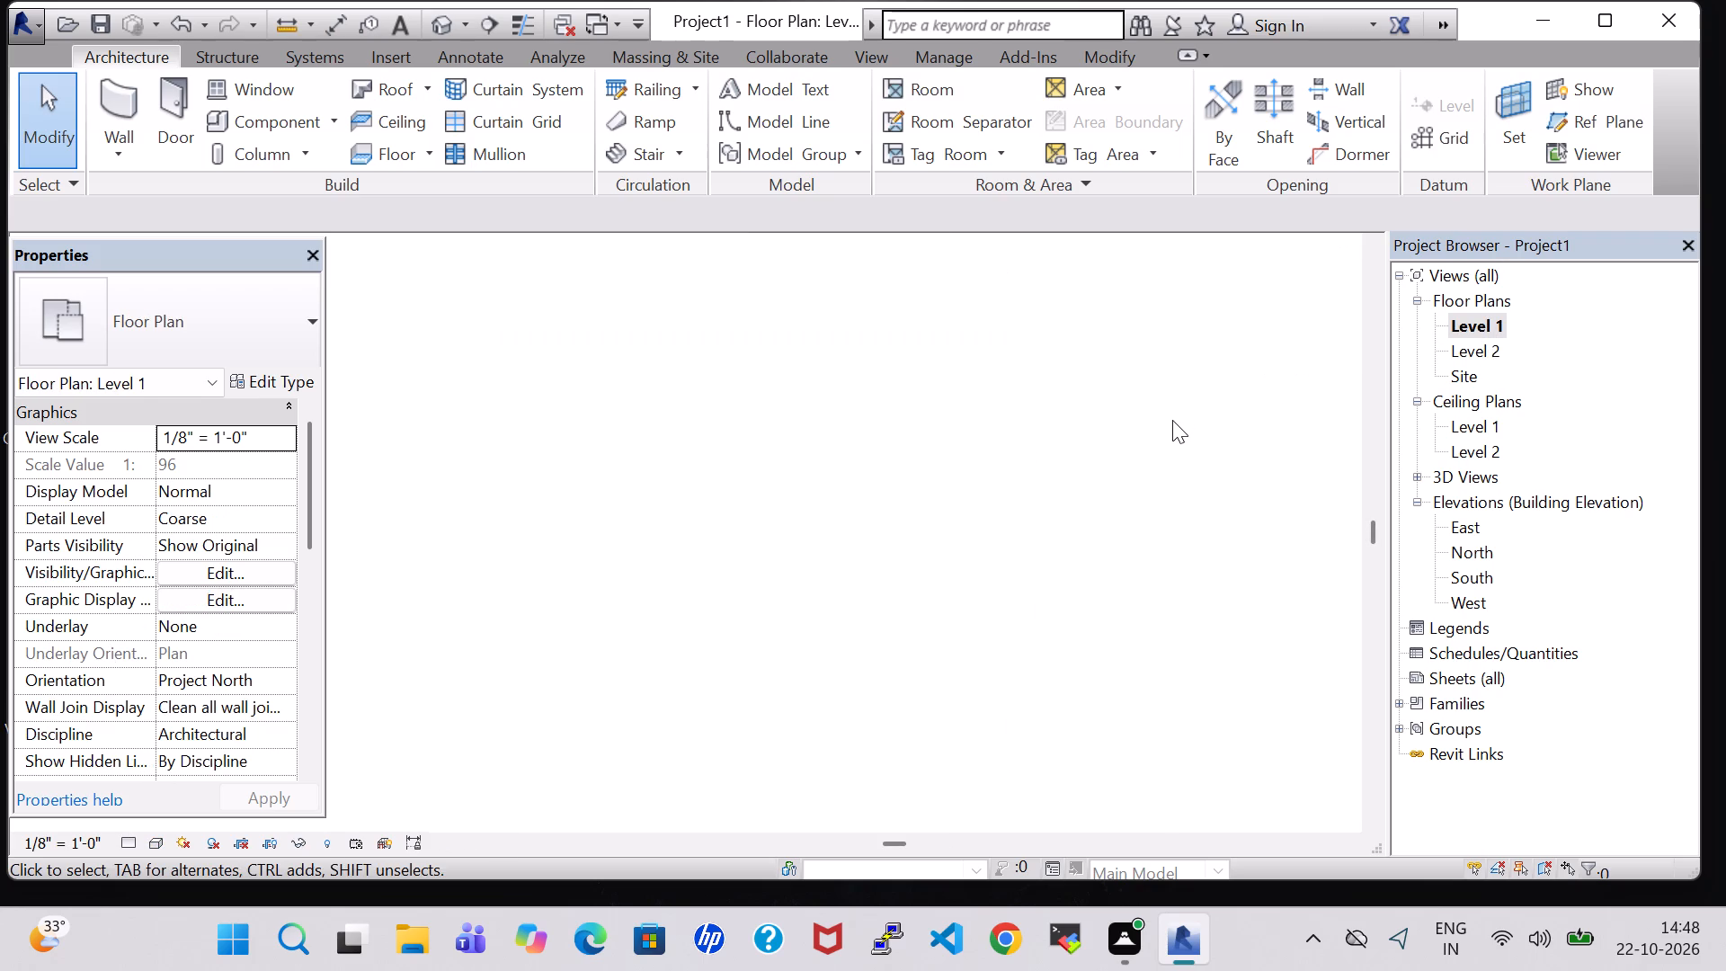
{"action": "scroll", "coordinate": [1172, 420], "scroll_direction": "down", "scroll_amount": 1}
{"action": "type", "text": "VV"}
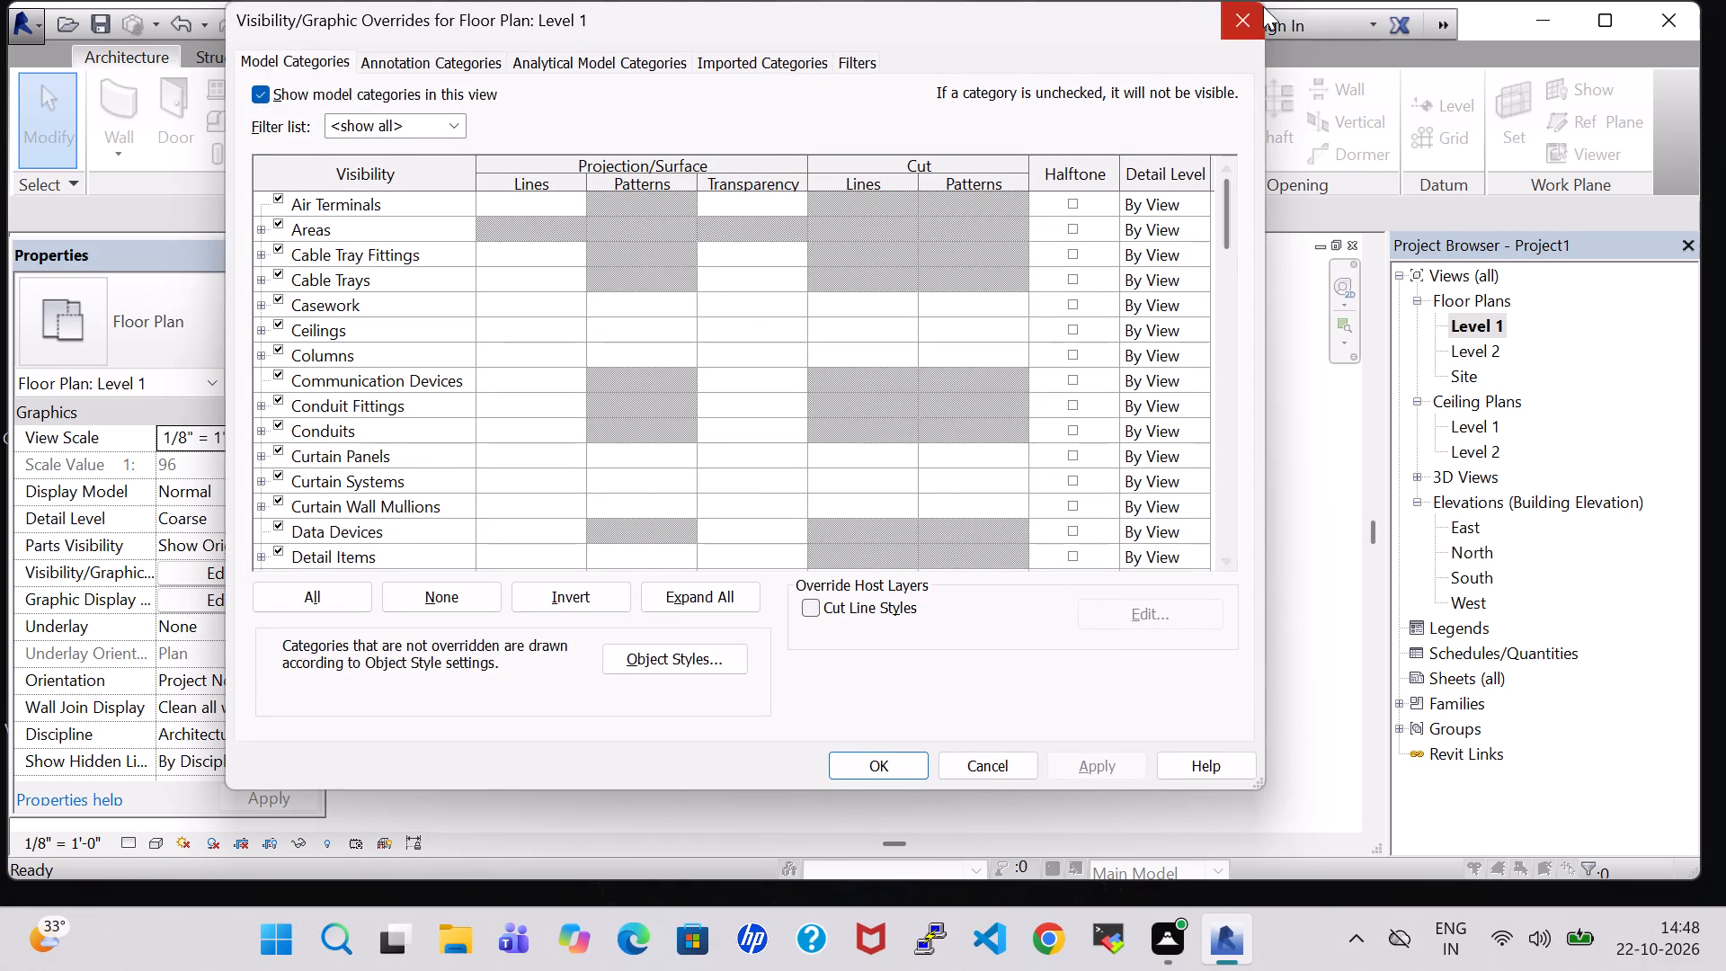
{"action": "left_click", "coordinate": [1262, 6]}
Hide the Roofs category in the 3D view using the Visibility/Graphic Overrides.
{"action": "left_click", "coordinate": [437, 34]}
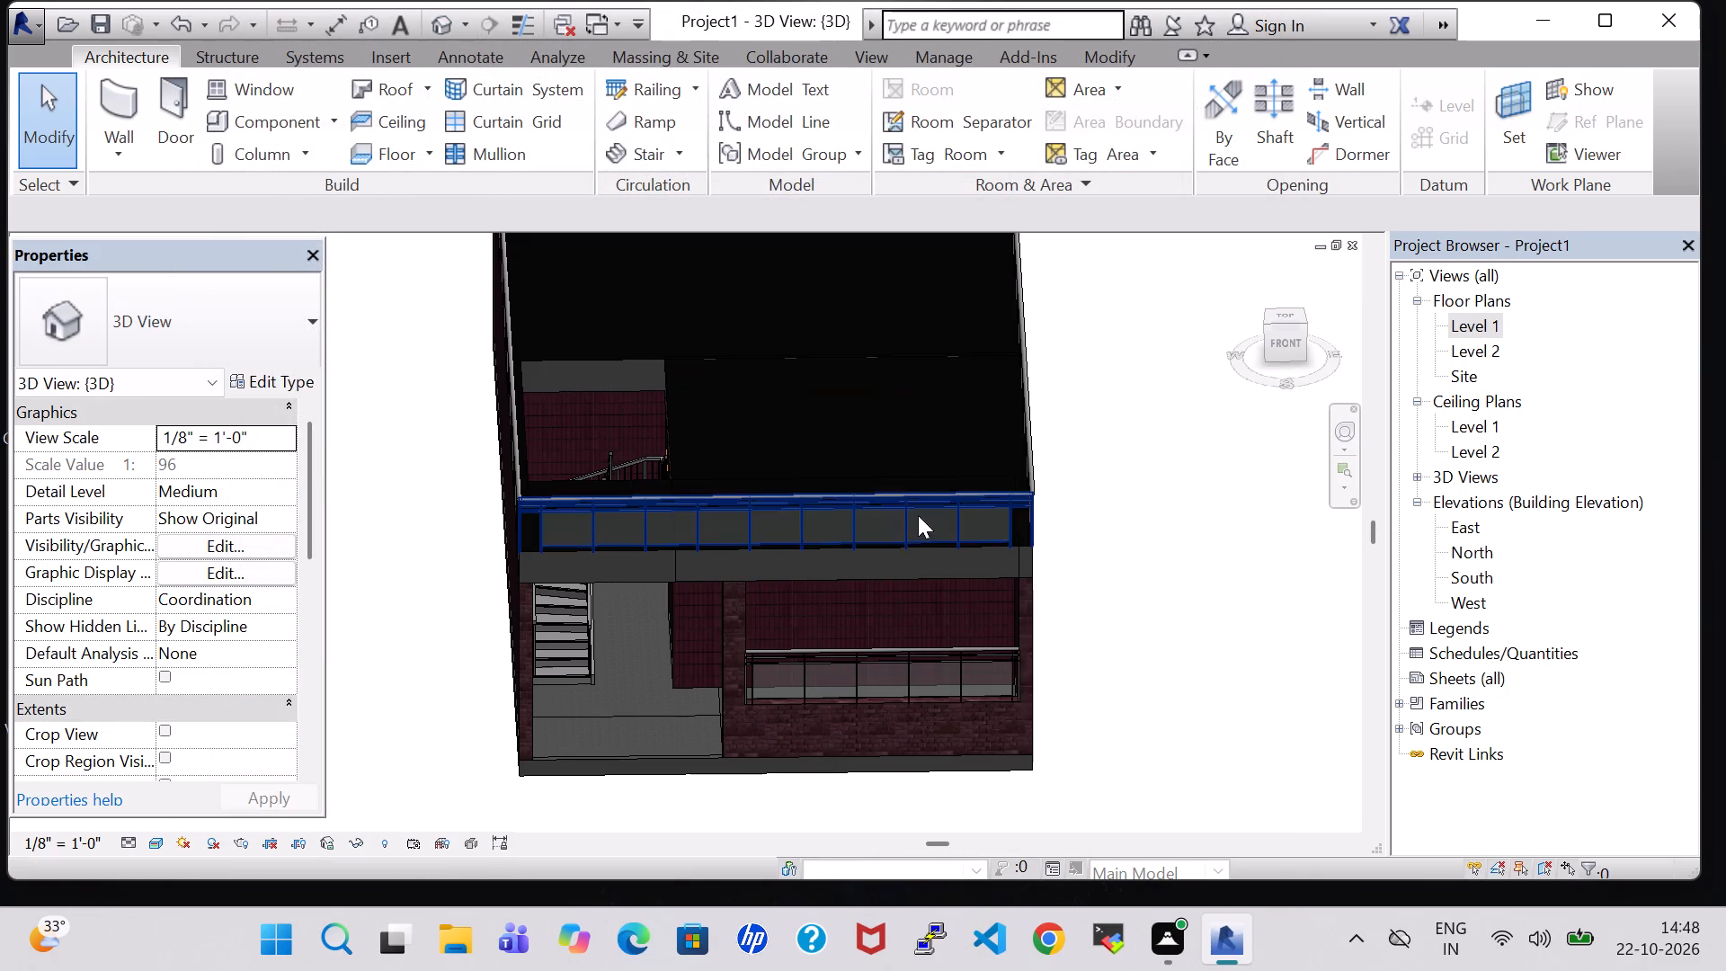
{"action": "type", "text": "VV"}
{"action": "left_click", "coordinate": [348, 432]}
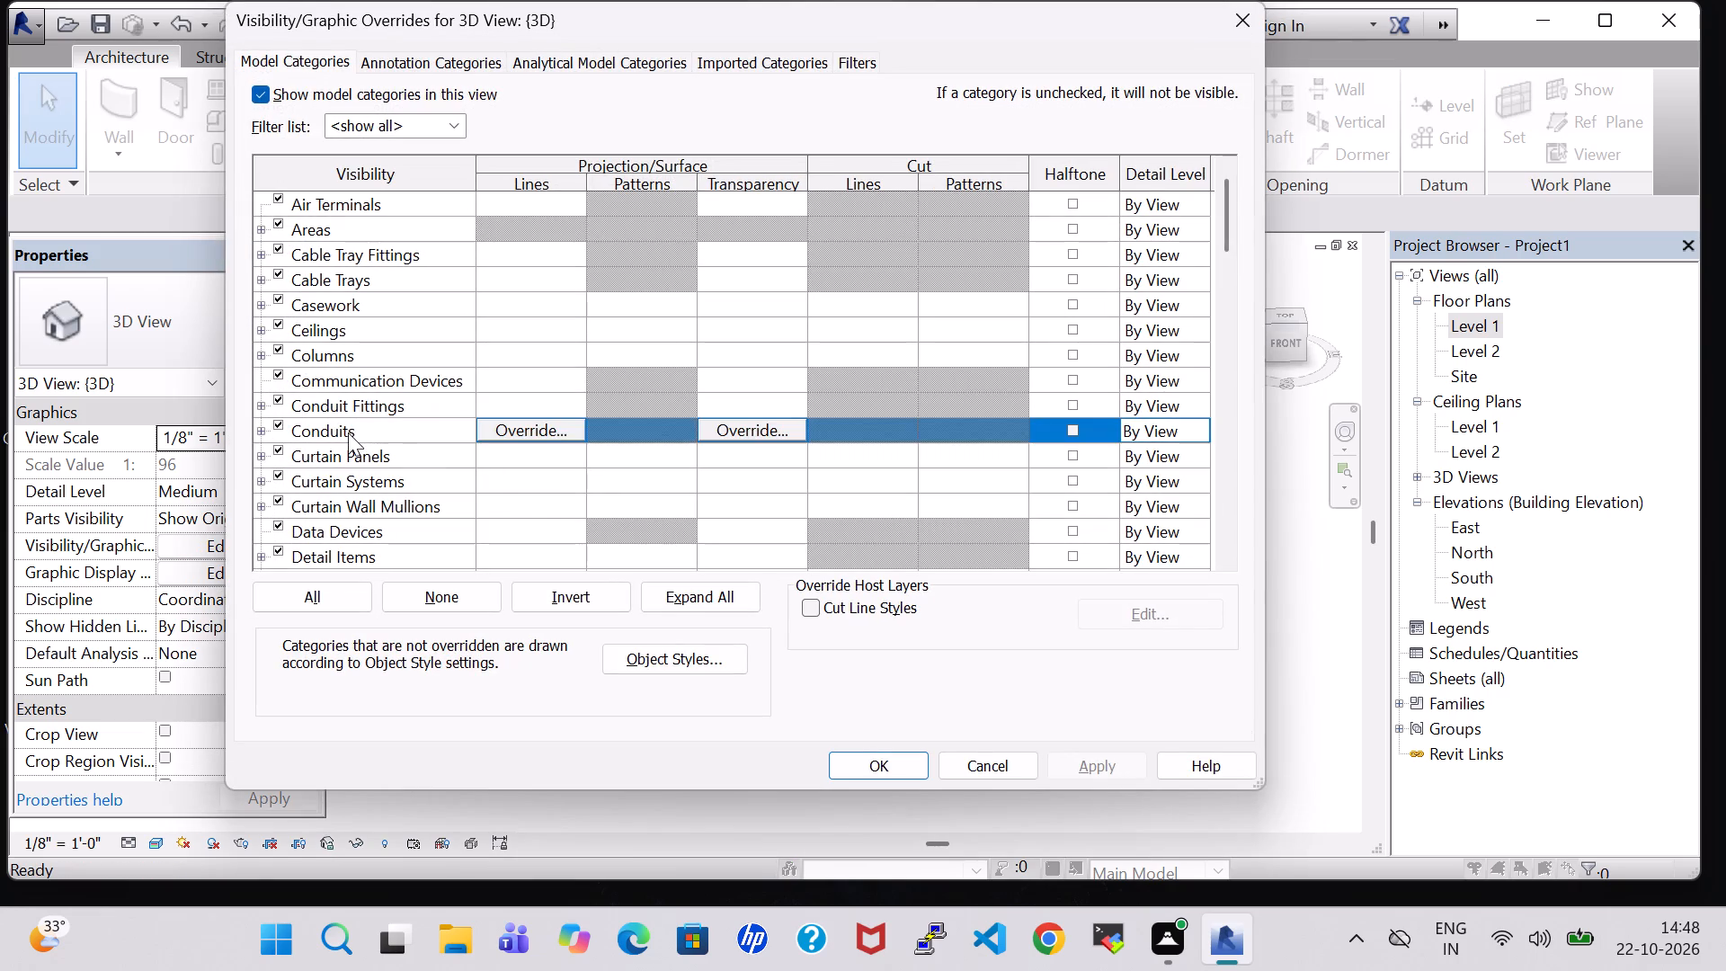
{"action": "key", "text": "r"}
{"action": "scroll", "coordinate": [343, 446], "scroll_direction": "down", "scroll_amount": 3}
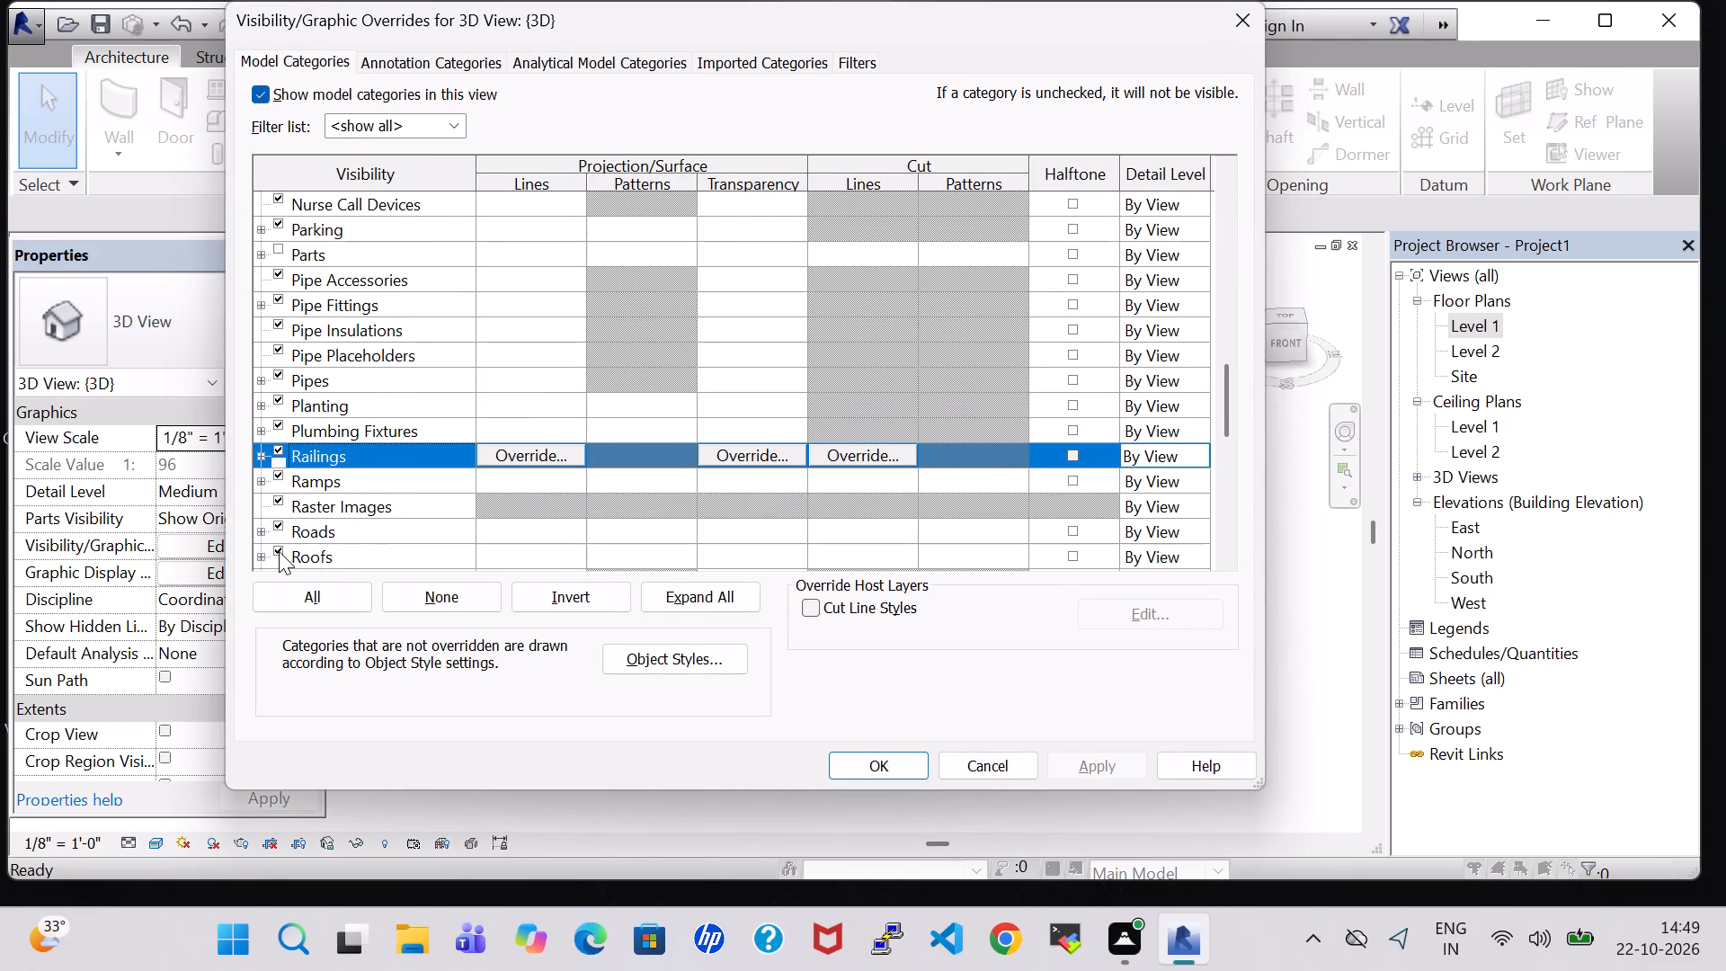
{"action": "left_click", "coordinate": [279, 551]}
{"action": "left_click", "coordinate": [1107, 756]}
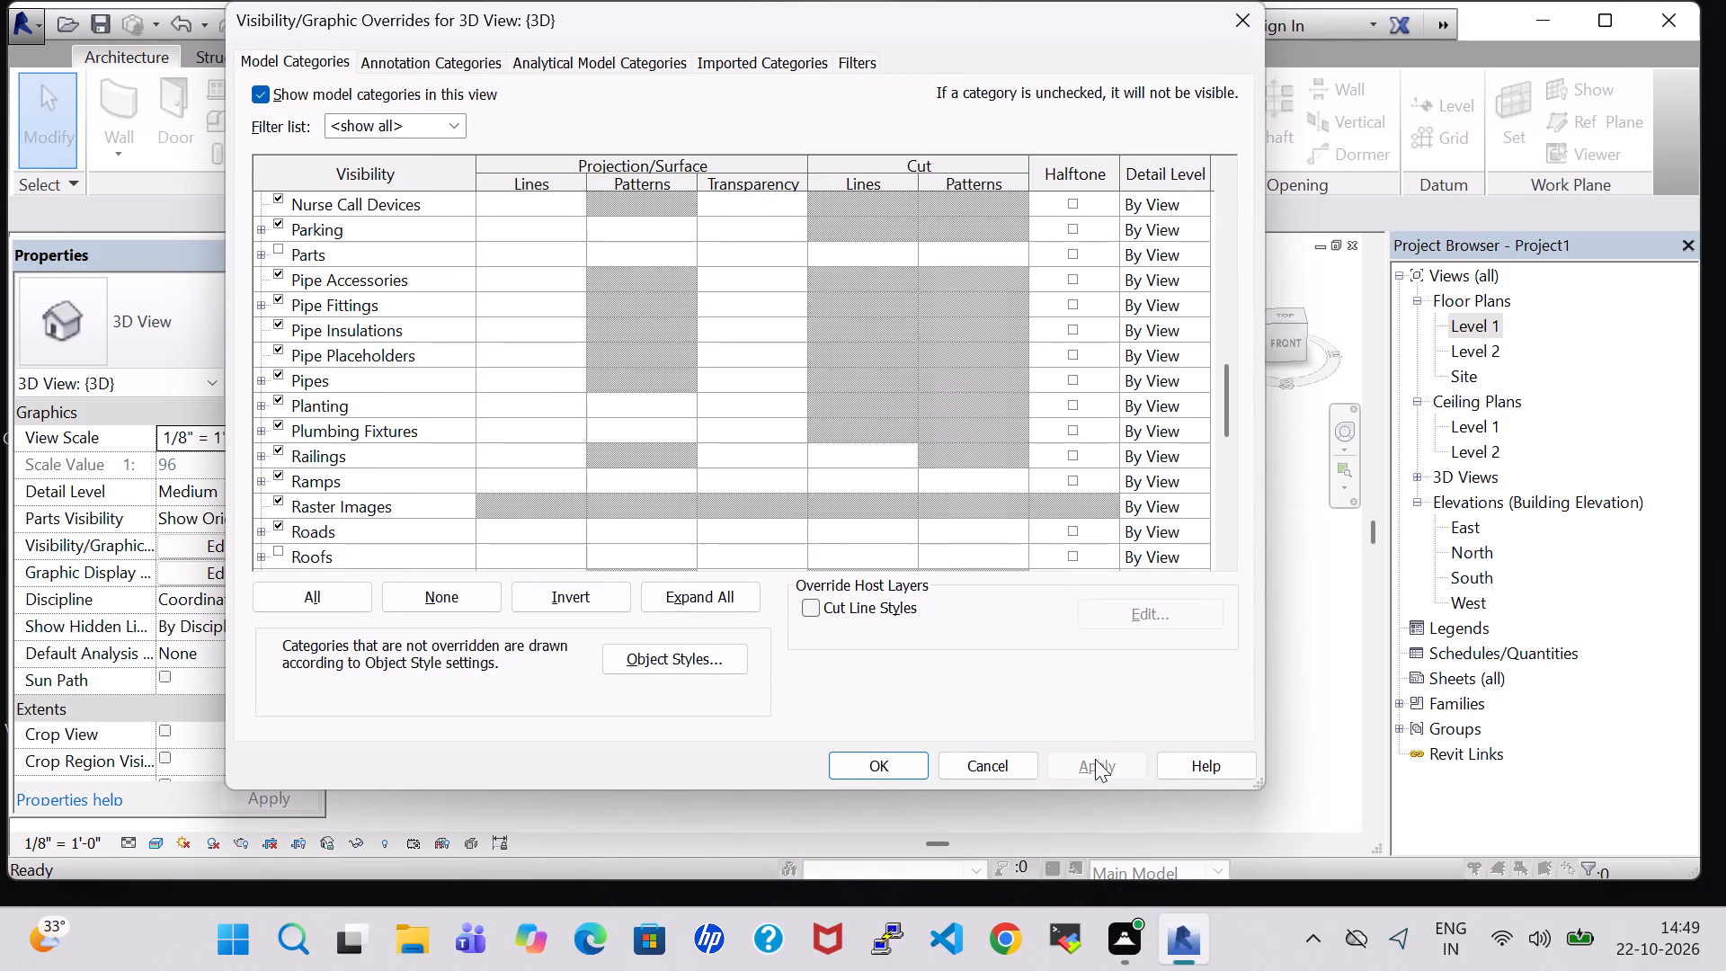
{"action": "left_click", "coordinate": [888, 769]}
{"action": "left_click", "coordinate": [1197, 655]}
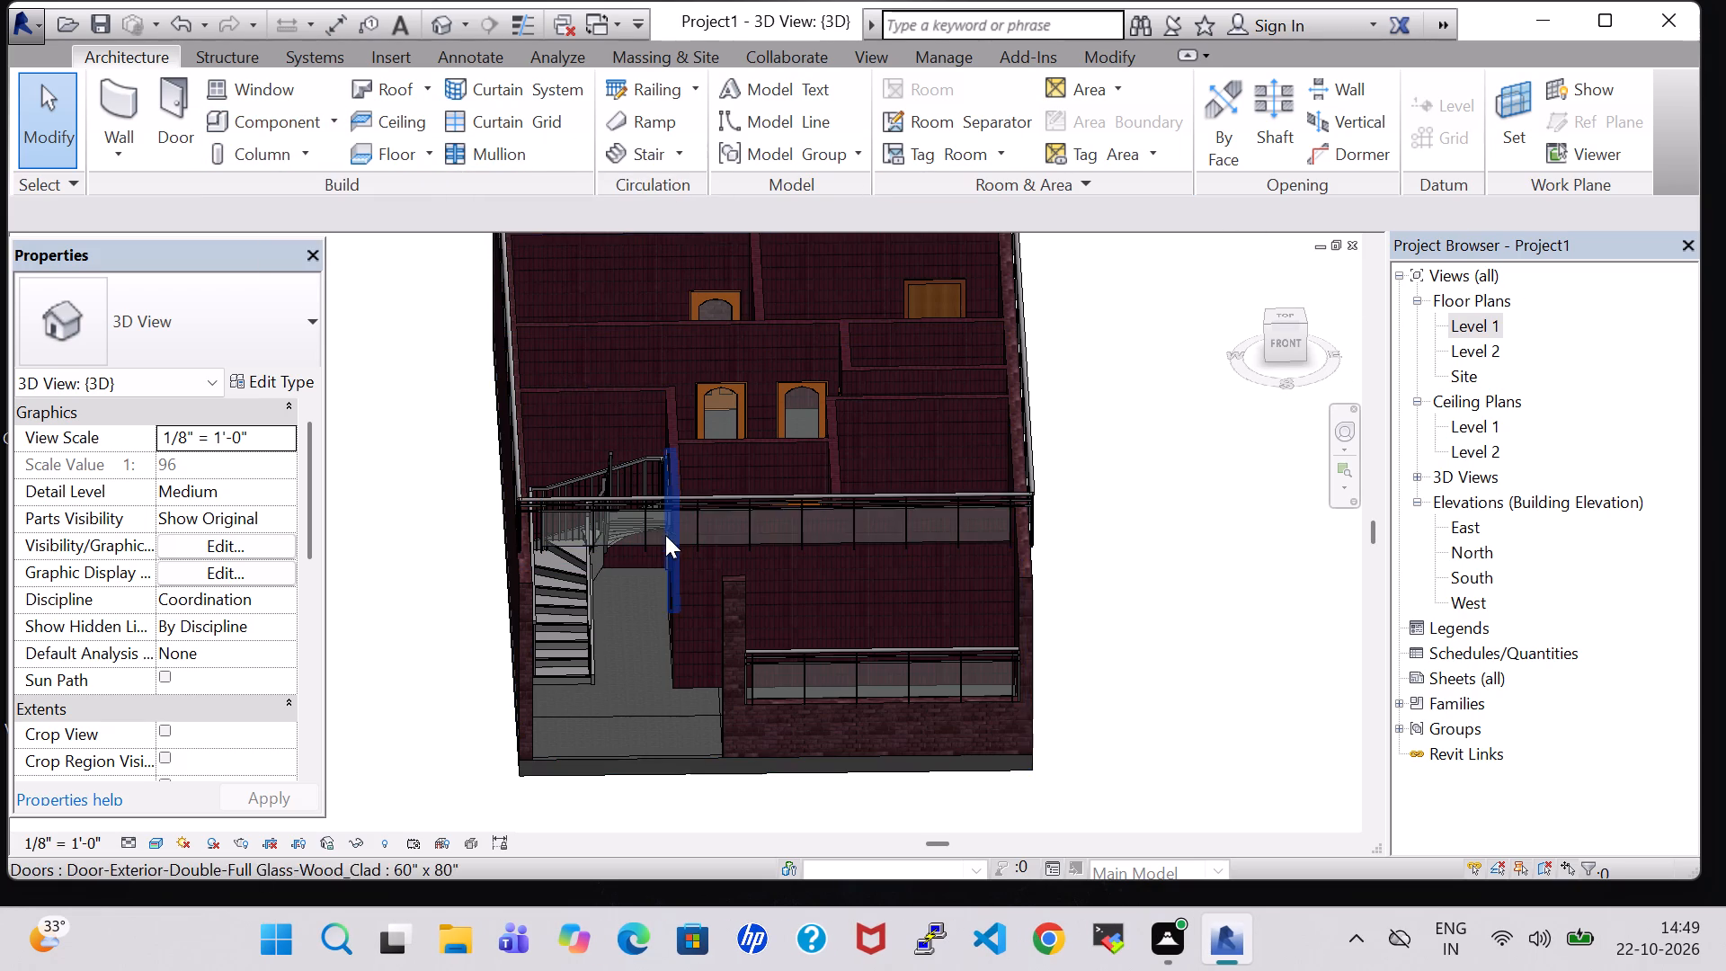
In the Level 1 floor plan, start the Window command and load the Casement 3x3 with Trim family from the Windows library.
{"action": "double_click", "coordinate": [1472, 328]}
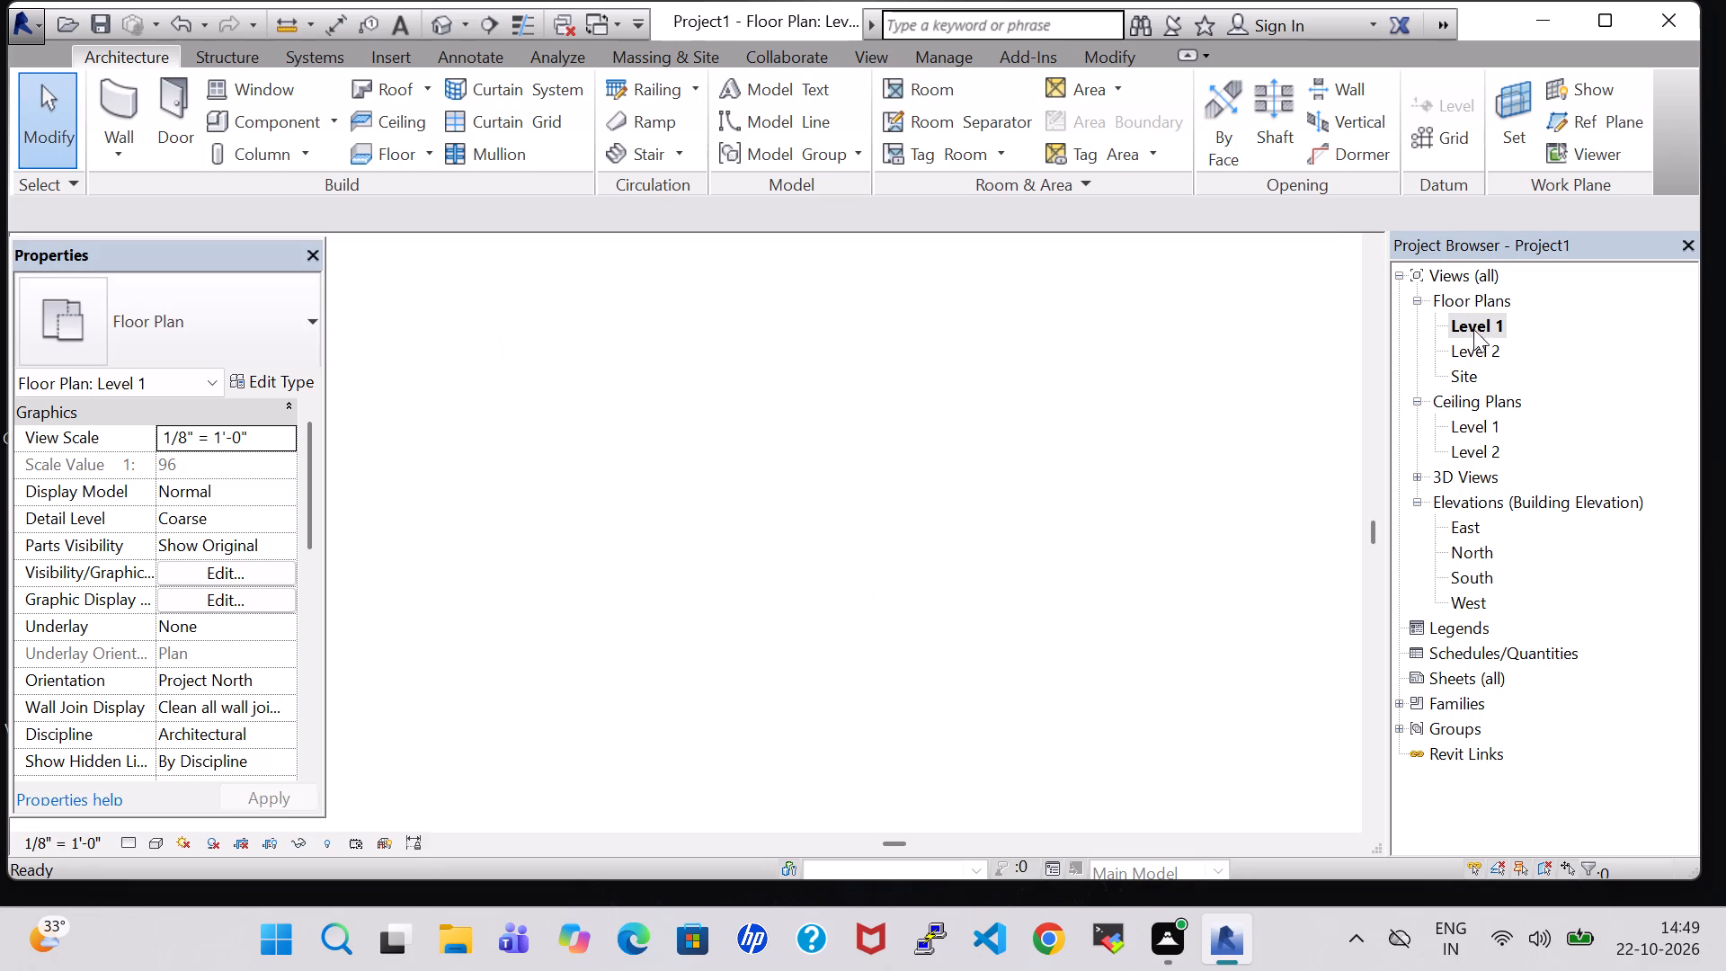
{"action": "scroll", "coordinate": [1141, 460], "scroll_direction": "down", "scroll_amount": 1}
{"action": "middle_click_drag", "start_coordinate": [1086, 468], "coordinate": [1037, 485]}
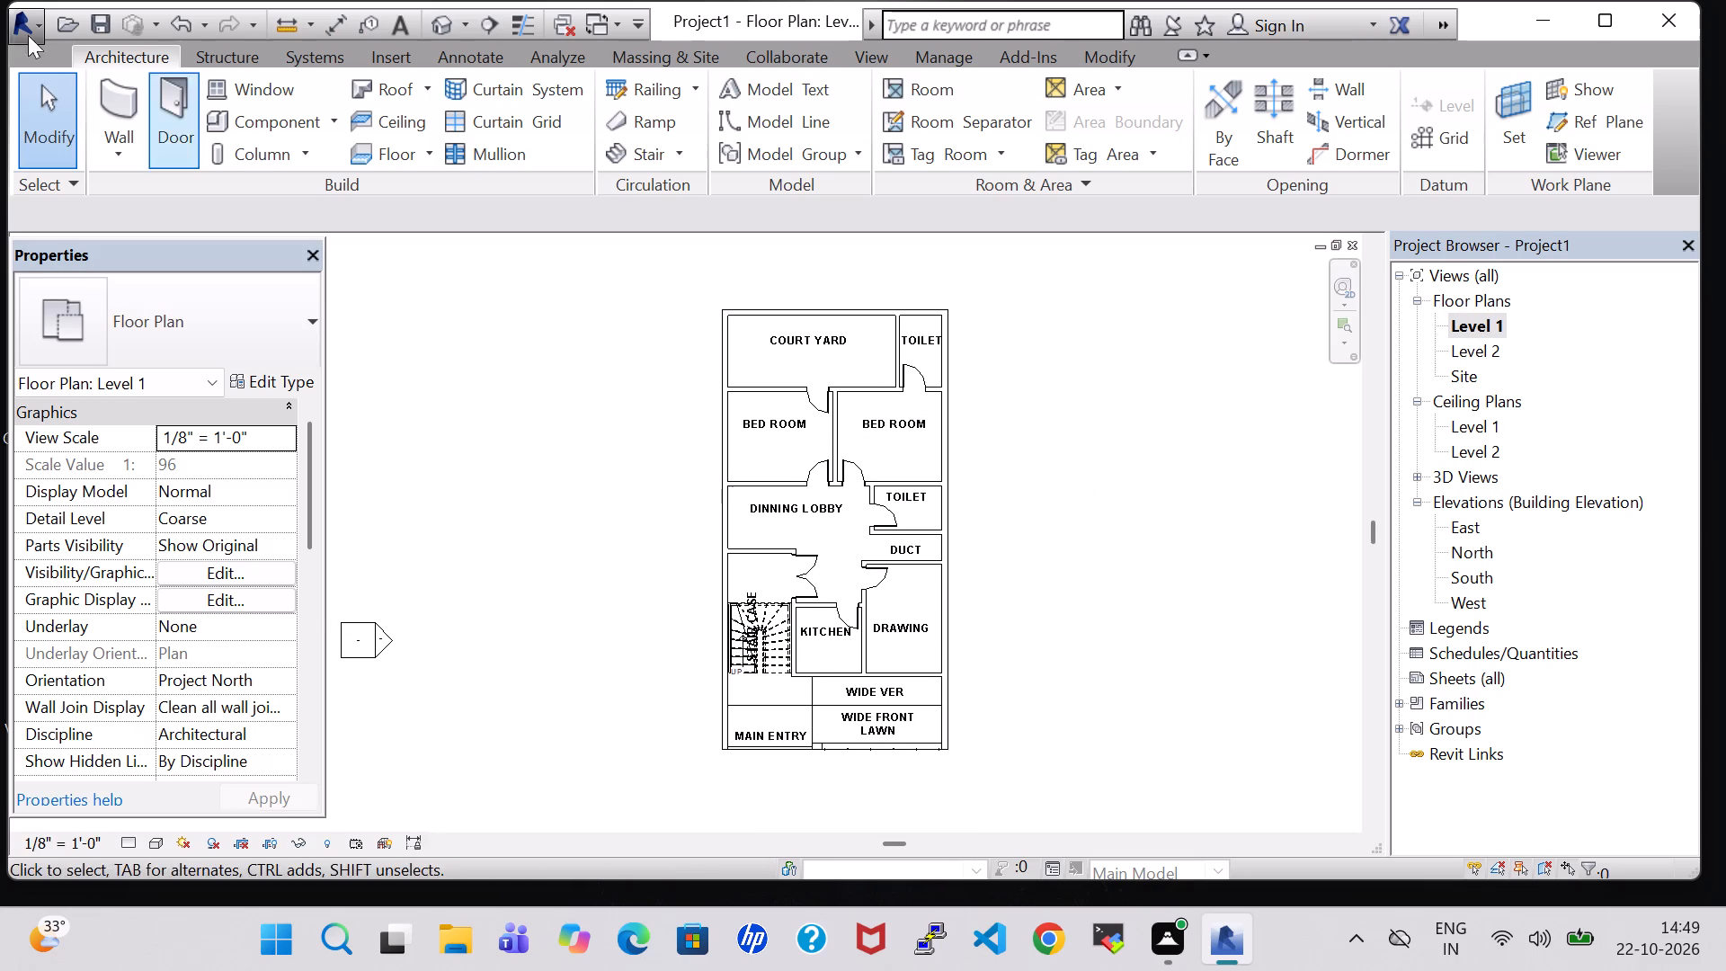
{"action": "left_click", "coordinate": [240, 79]}
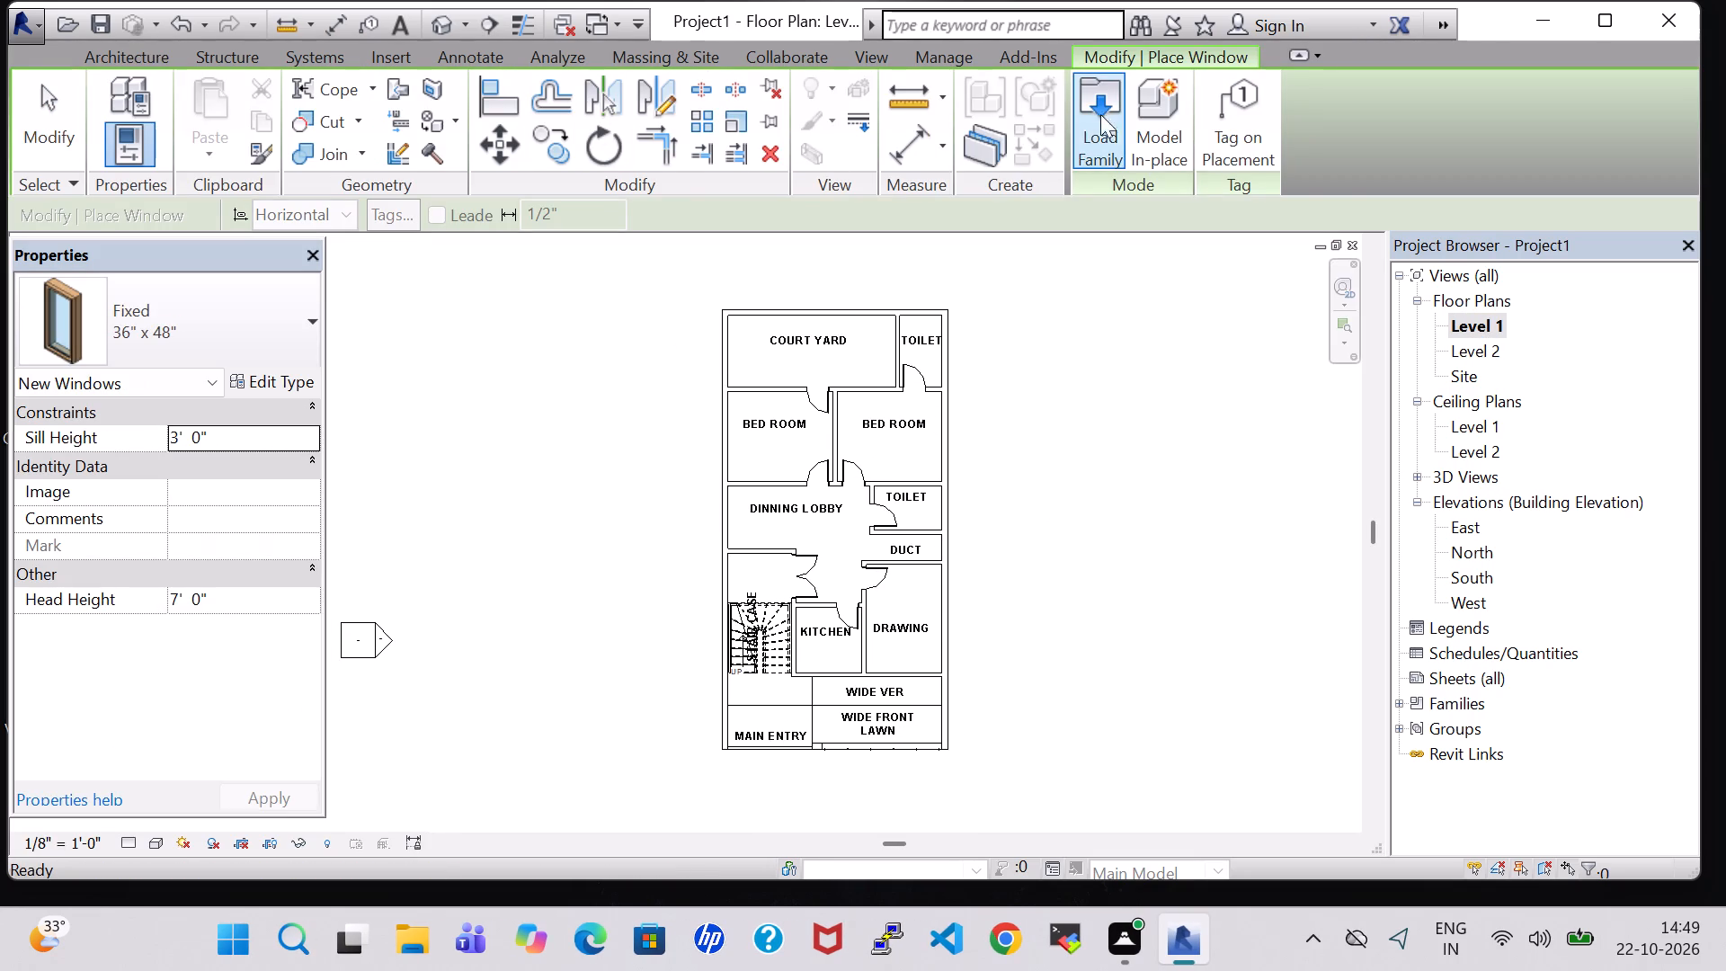
{"action": "left_click", "coordinate": [1112, 114]}
{"action": "scroll", "coordinate": [1040, 511], "scroll_direction": "down", "scroll_amount": 1}
{"action": "double_click", "coordinate": [1005, 414]}
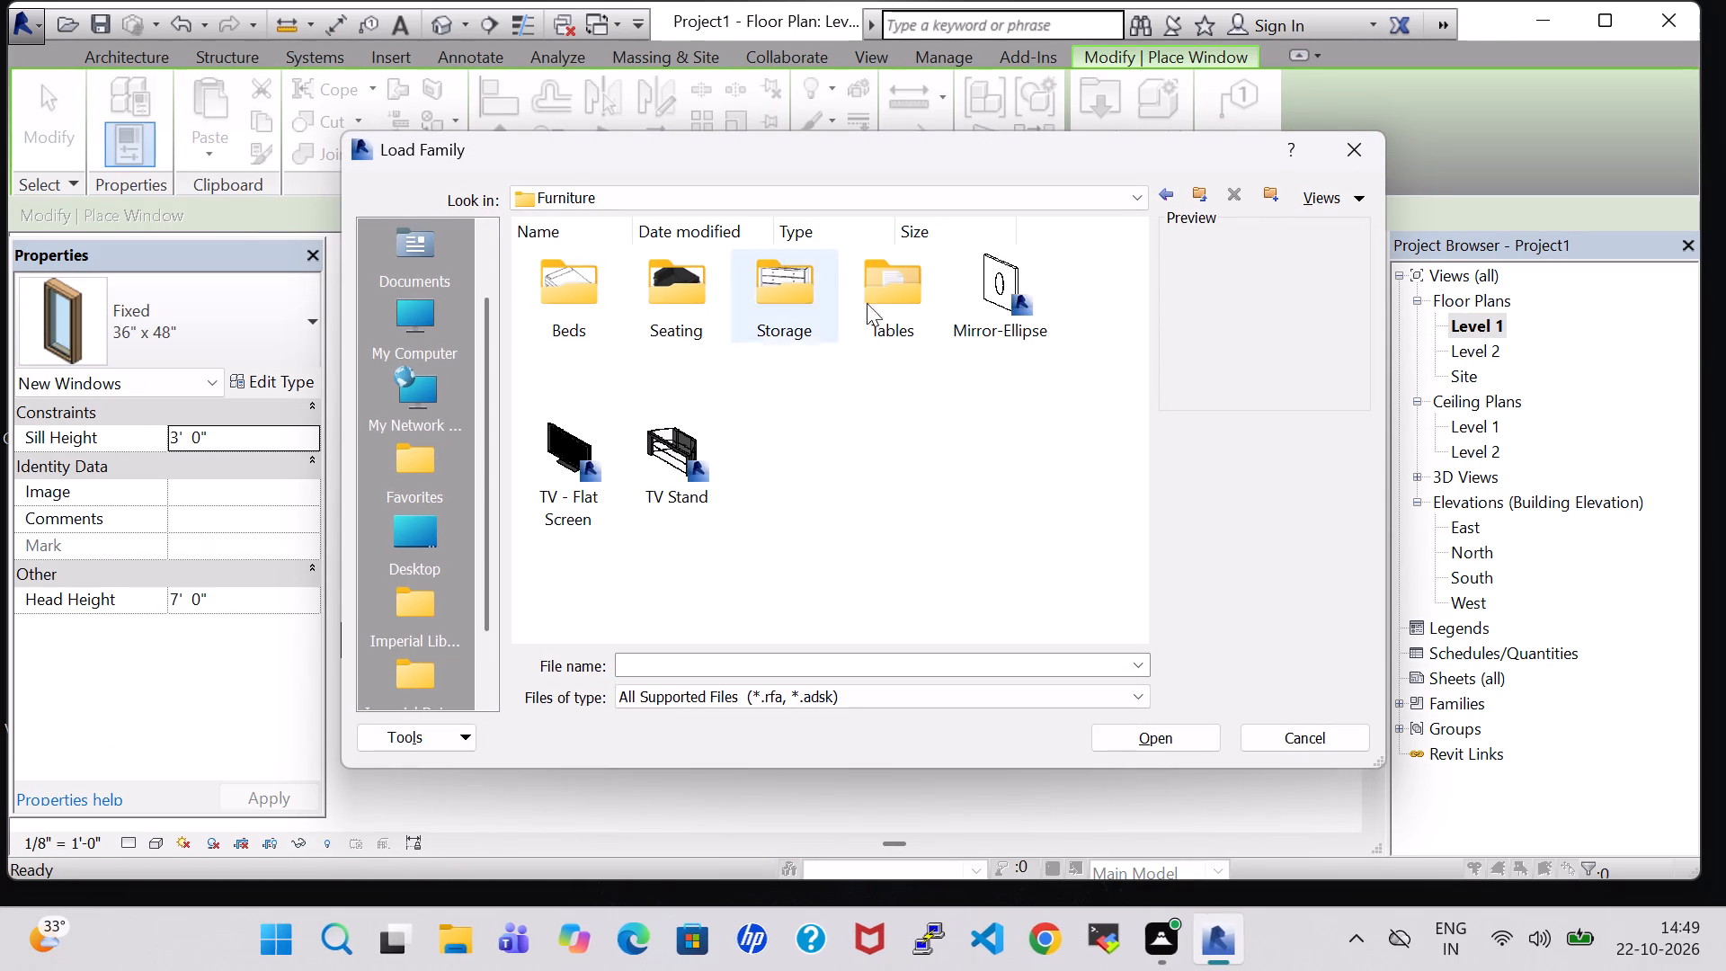
{"action": "left_click", "coordinate": [1167, 189]}
{"action": "scroll", "coordinate": [837, 464], "scroll_direction": "down", "scroll_amount": 4}
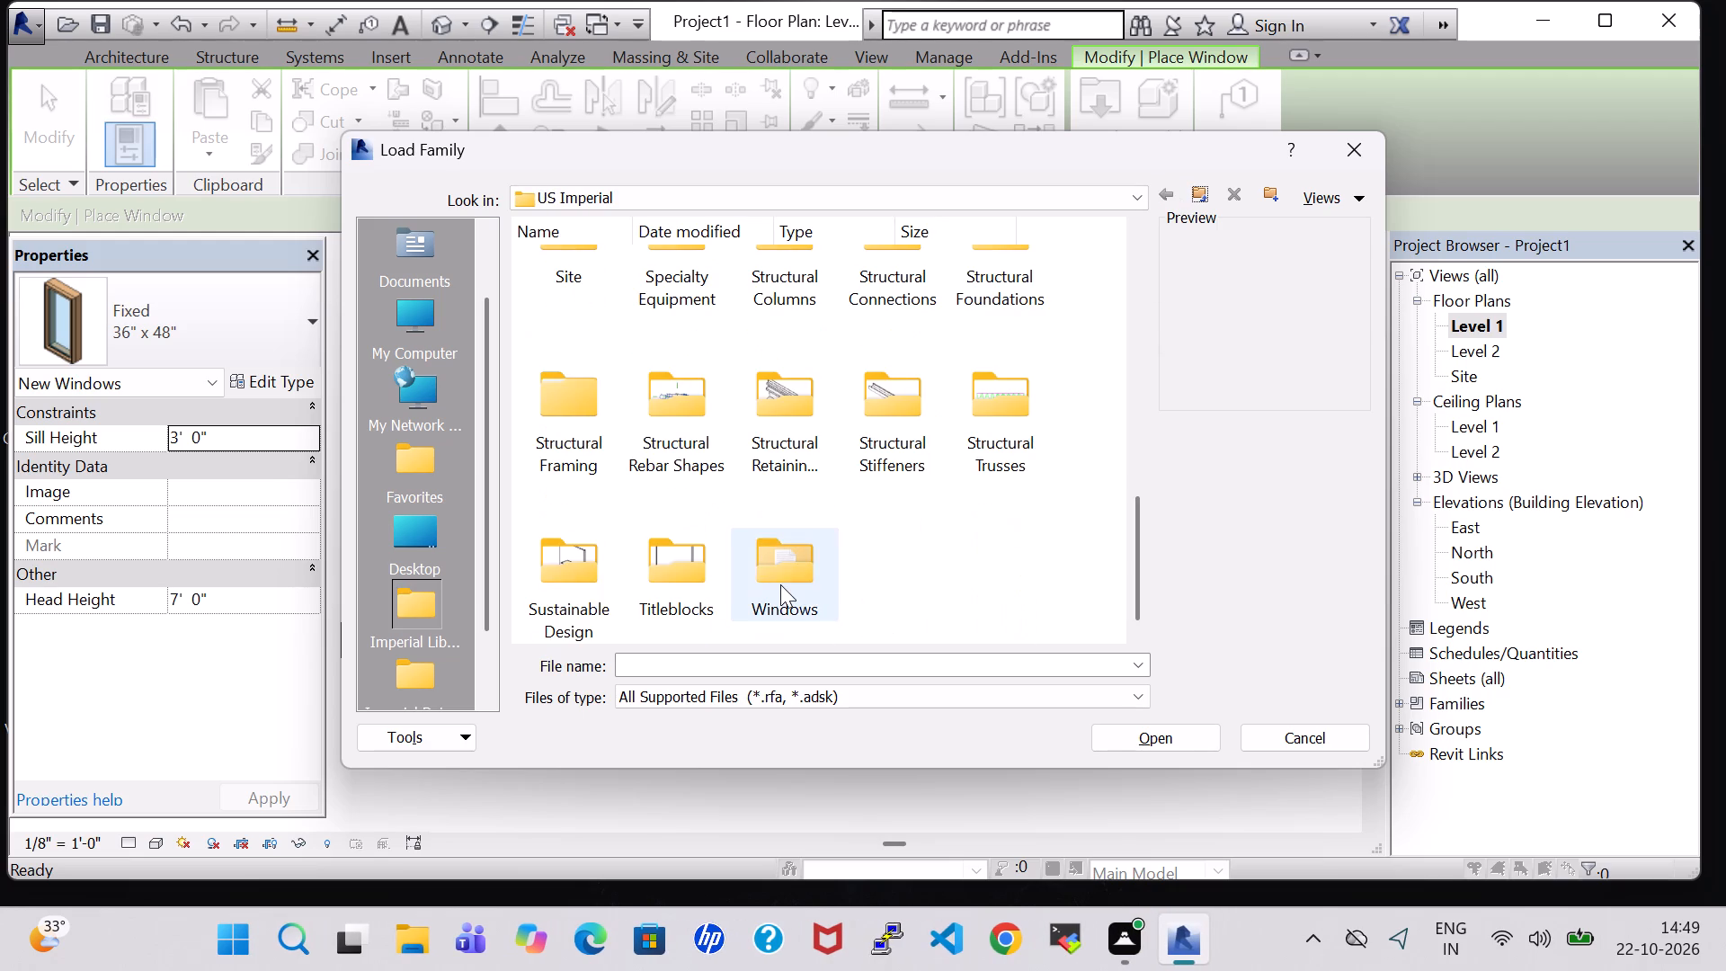
{"action": "double_click", "coordinate": [780, 584]}
{"action": "left_click", "coordinate": [761, 306]}
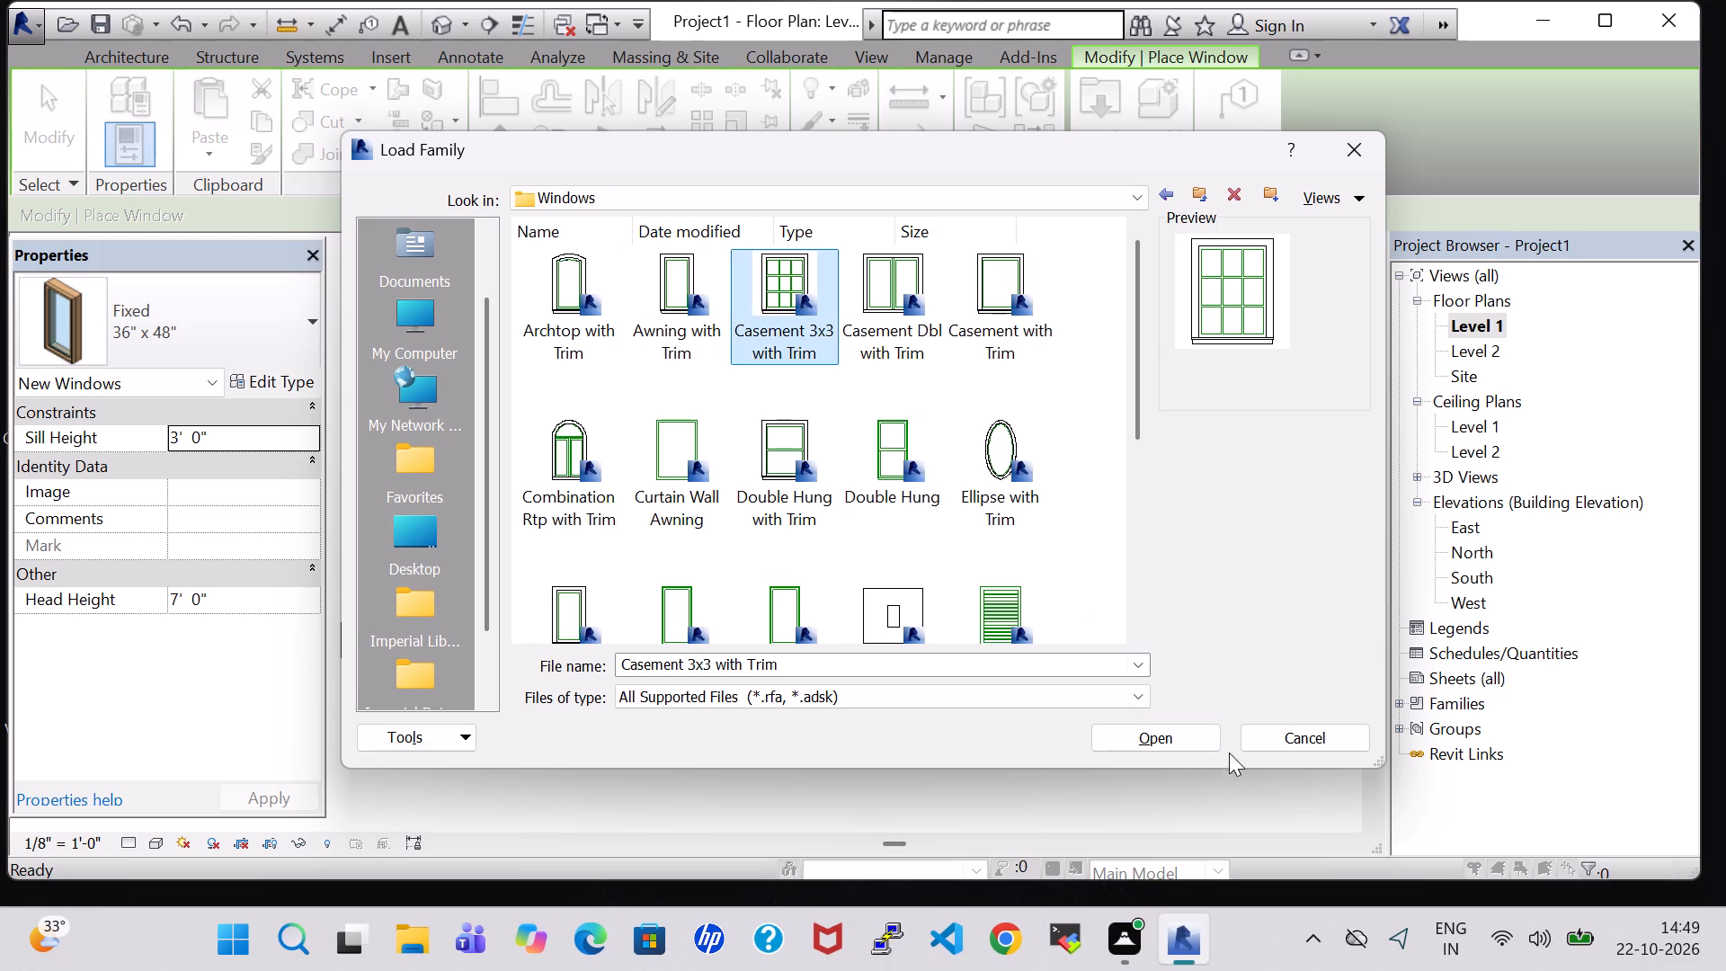
{"action": "left_click", "coordinate": [1171, 732]}
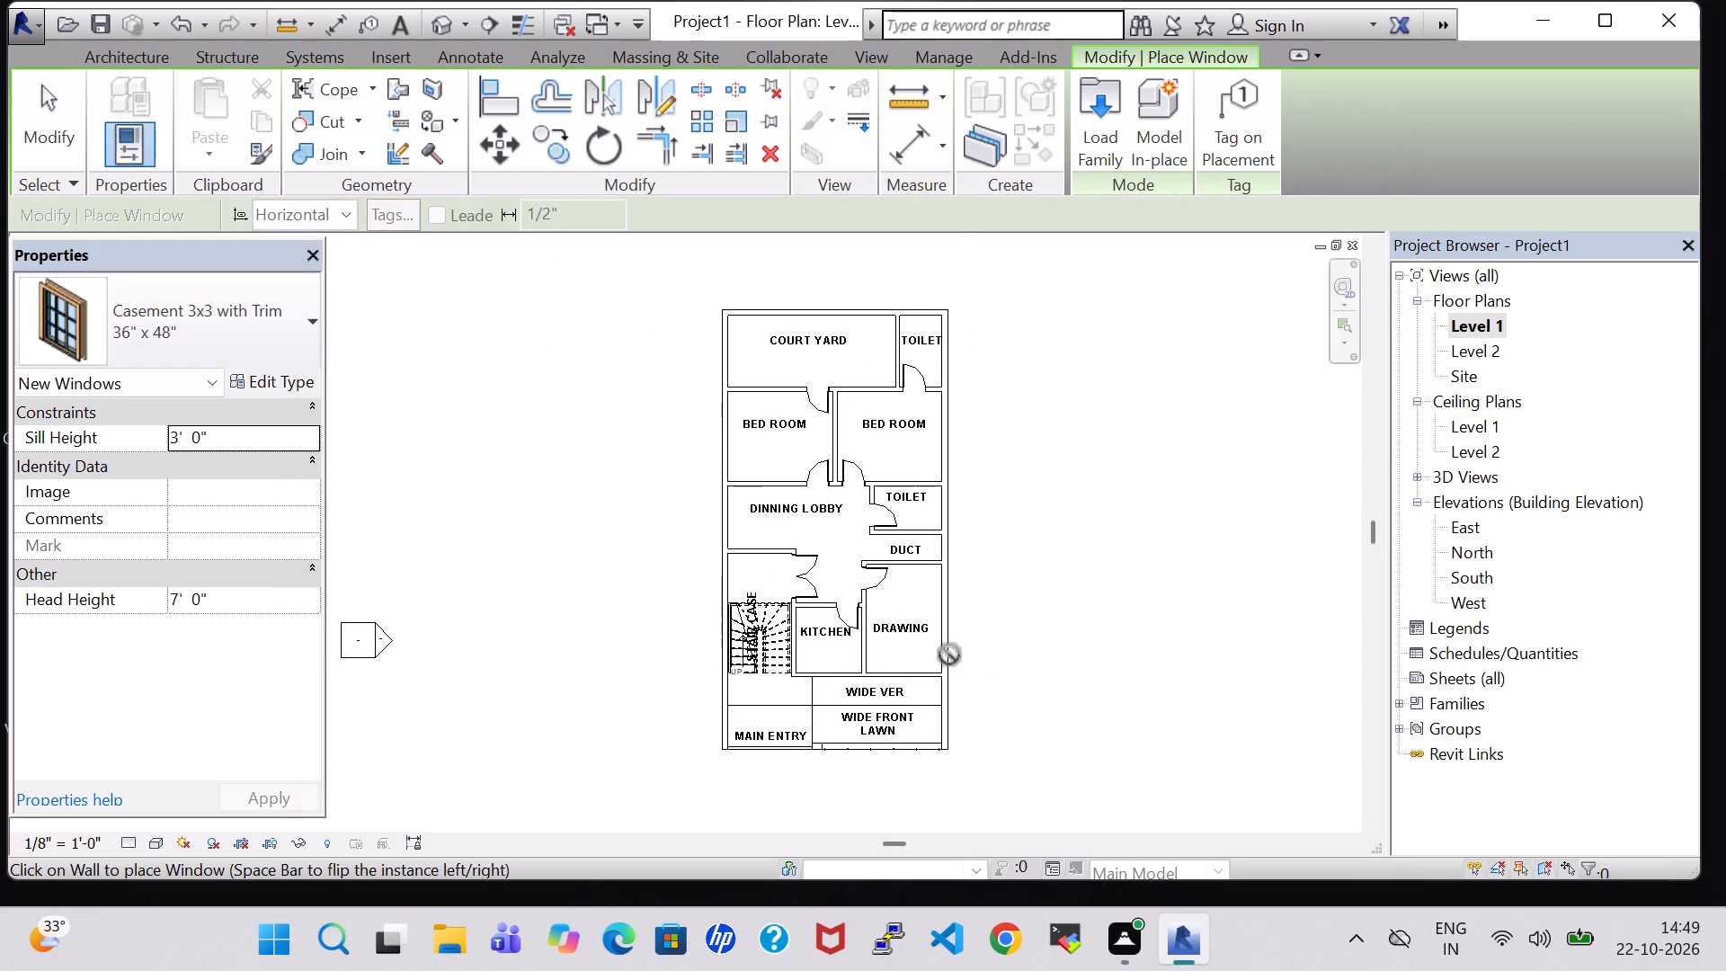
Place 36" x 48" Casement 3x3 with Trim windows centred on the east outer walls of the drawing room and the east bedroom.
{"action": "scroll", "coordinate": [920, 655], "scroll_direction": "up", "scroll_amount": 7}
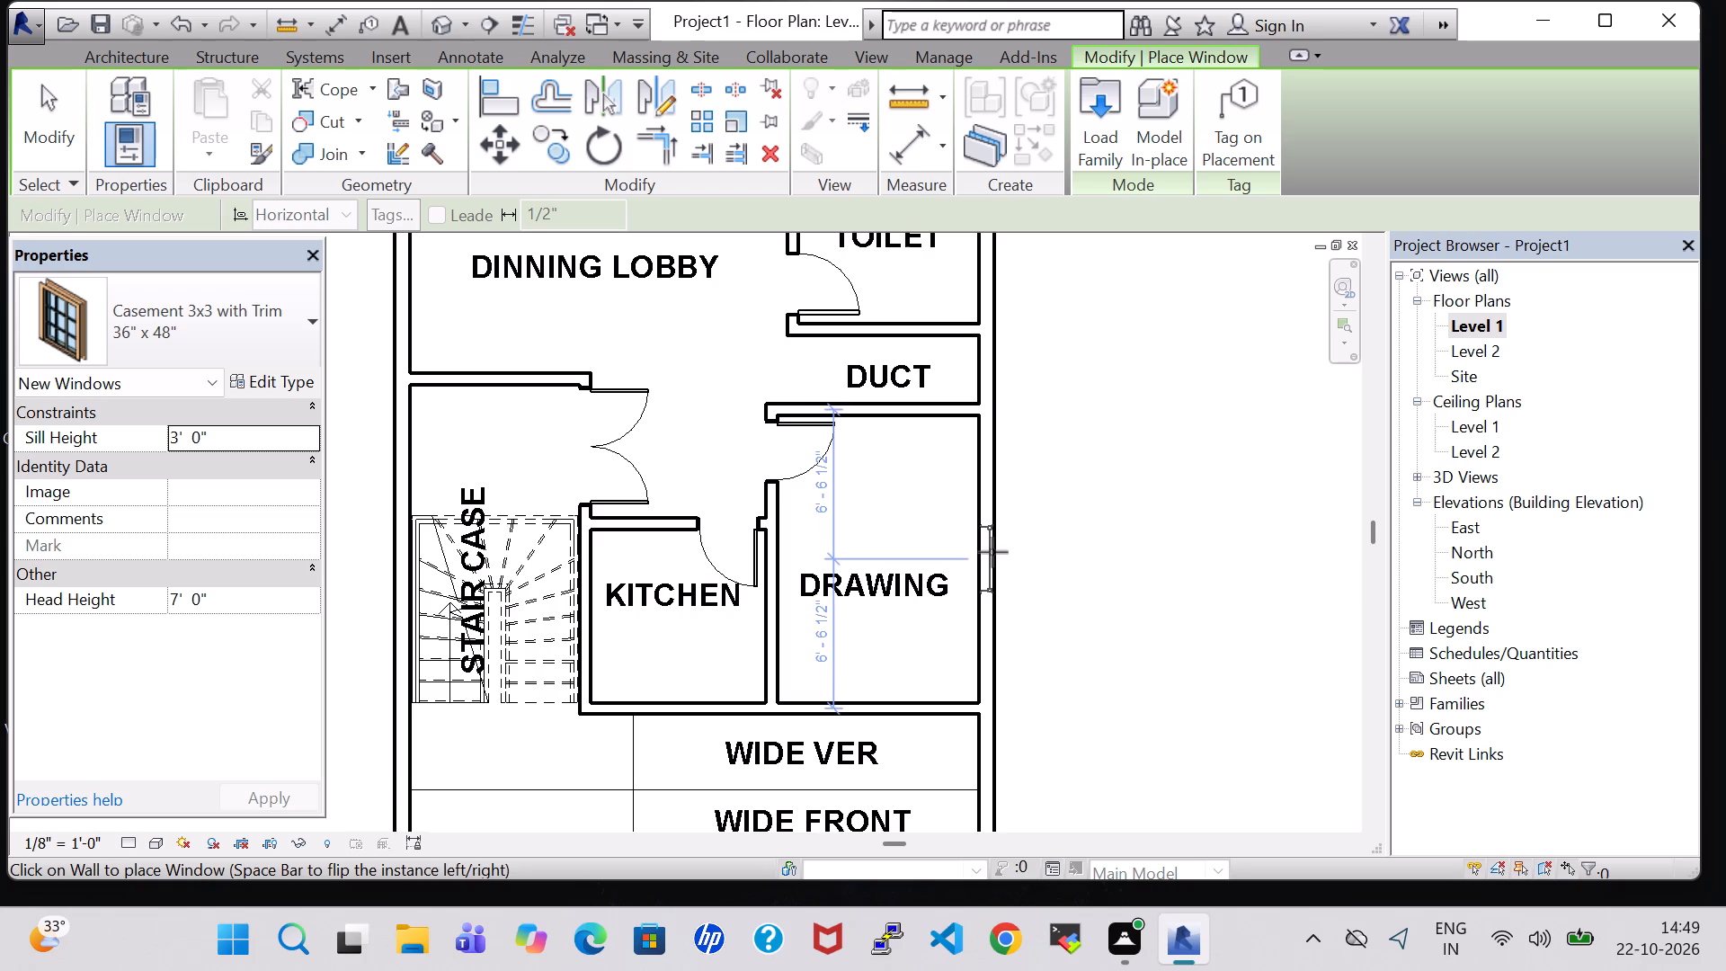
{"action": "left_click", "coordinate": [1003, 552]}
{"action": "middle_click_drag", "start_coordinate": [1191, 438], "coordinate": [1193, 456]}
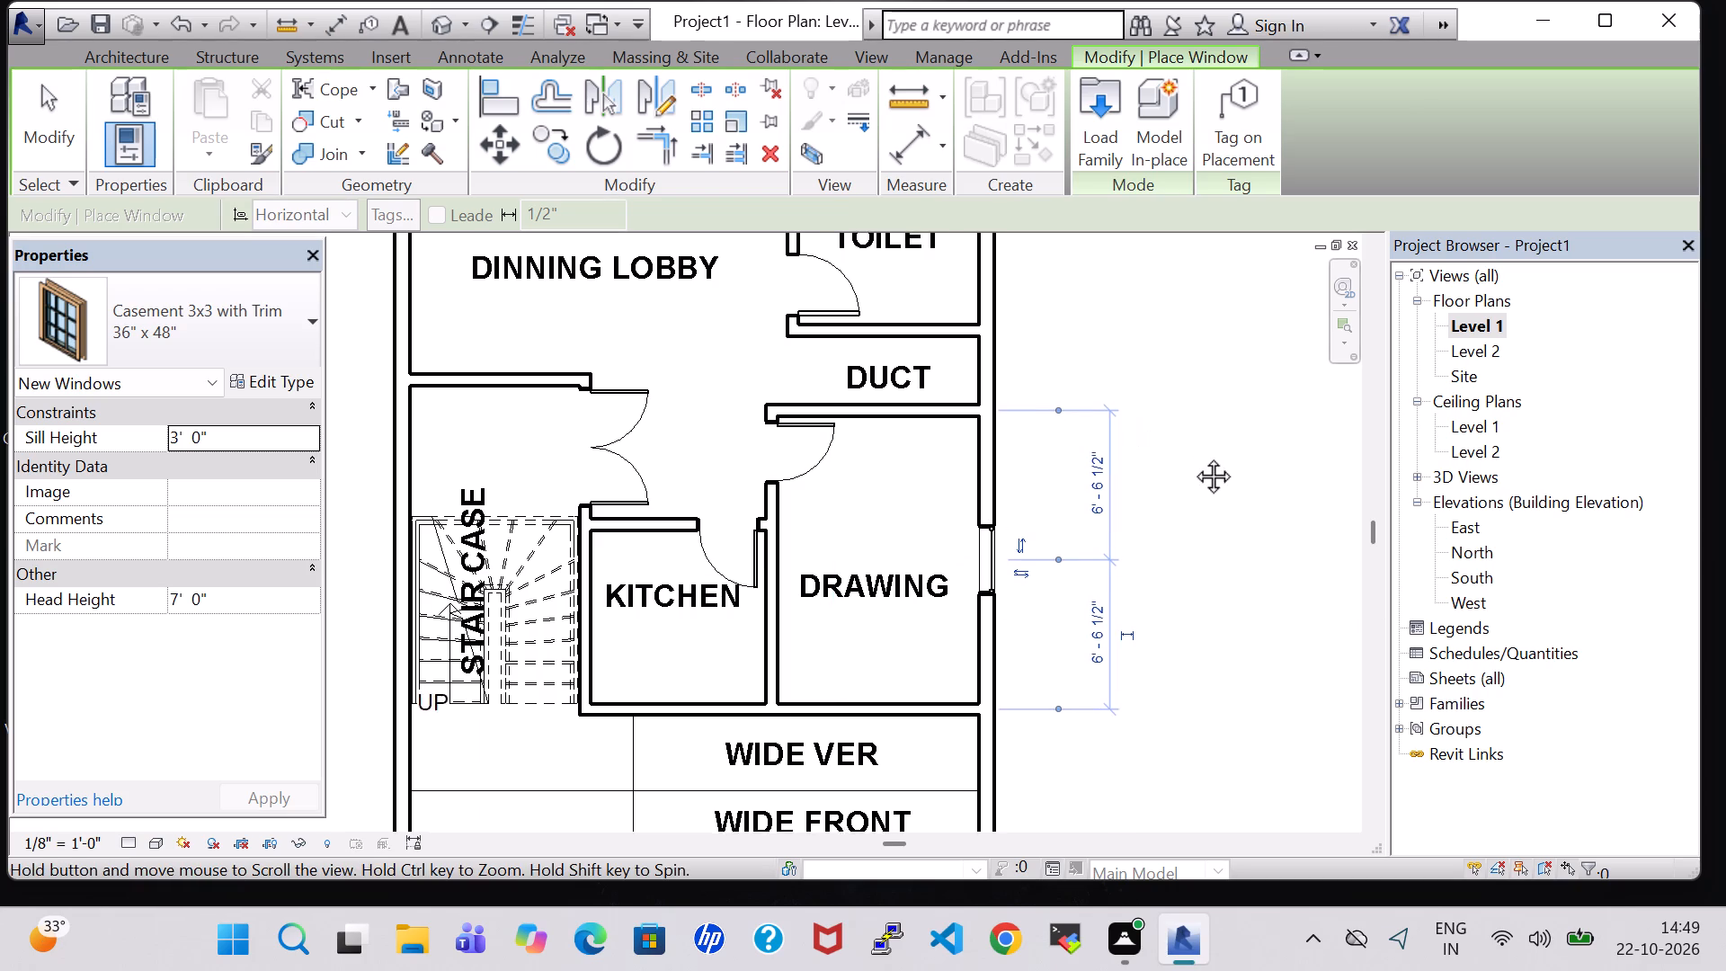
{"action": "middle_click_drag", "start_coordinate": [1193, 456], "coordinate": [1171, 715]}
{"action": "middle_click_drag", "start_coordinate": [1126, 552], "coordinate": [1122, 661]}
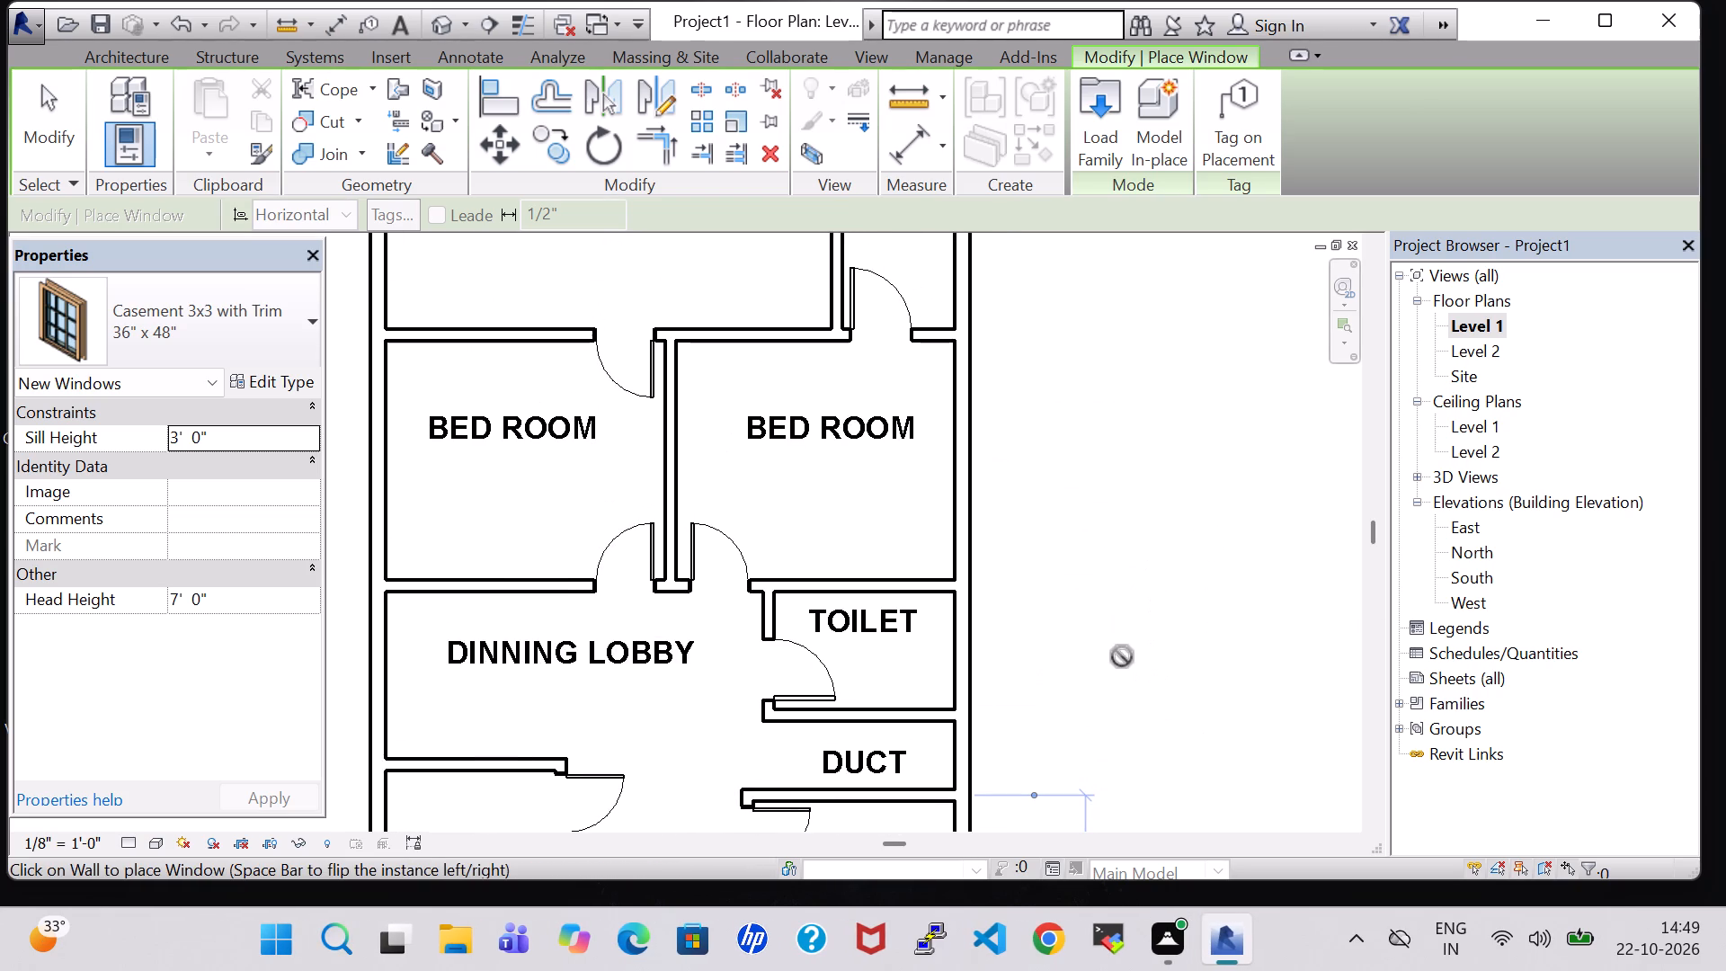
{"action": "left_click", "coordinate": [977, 459]}
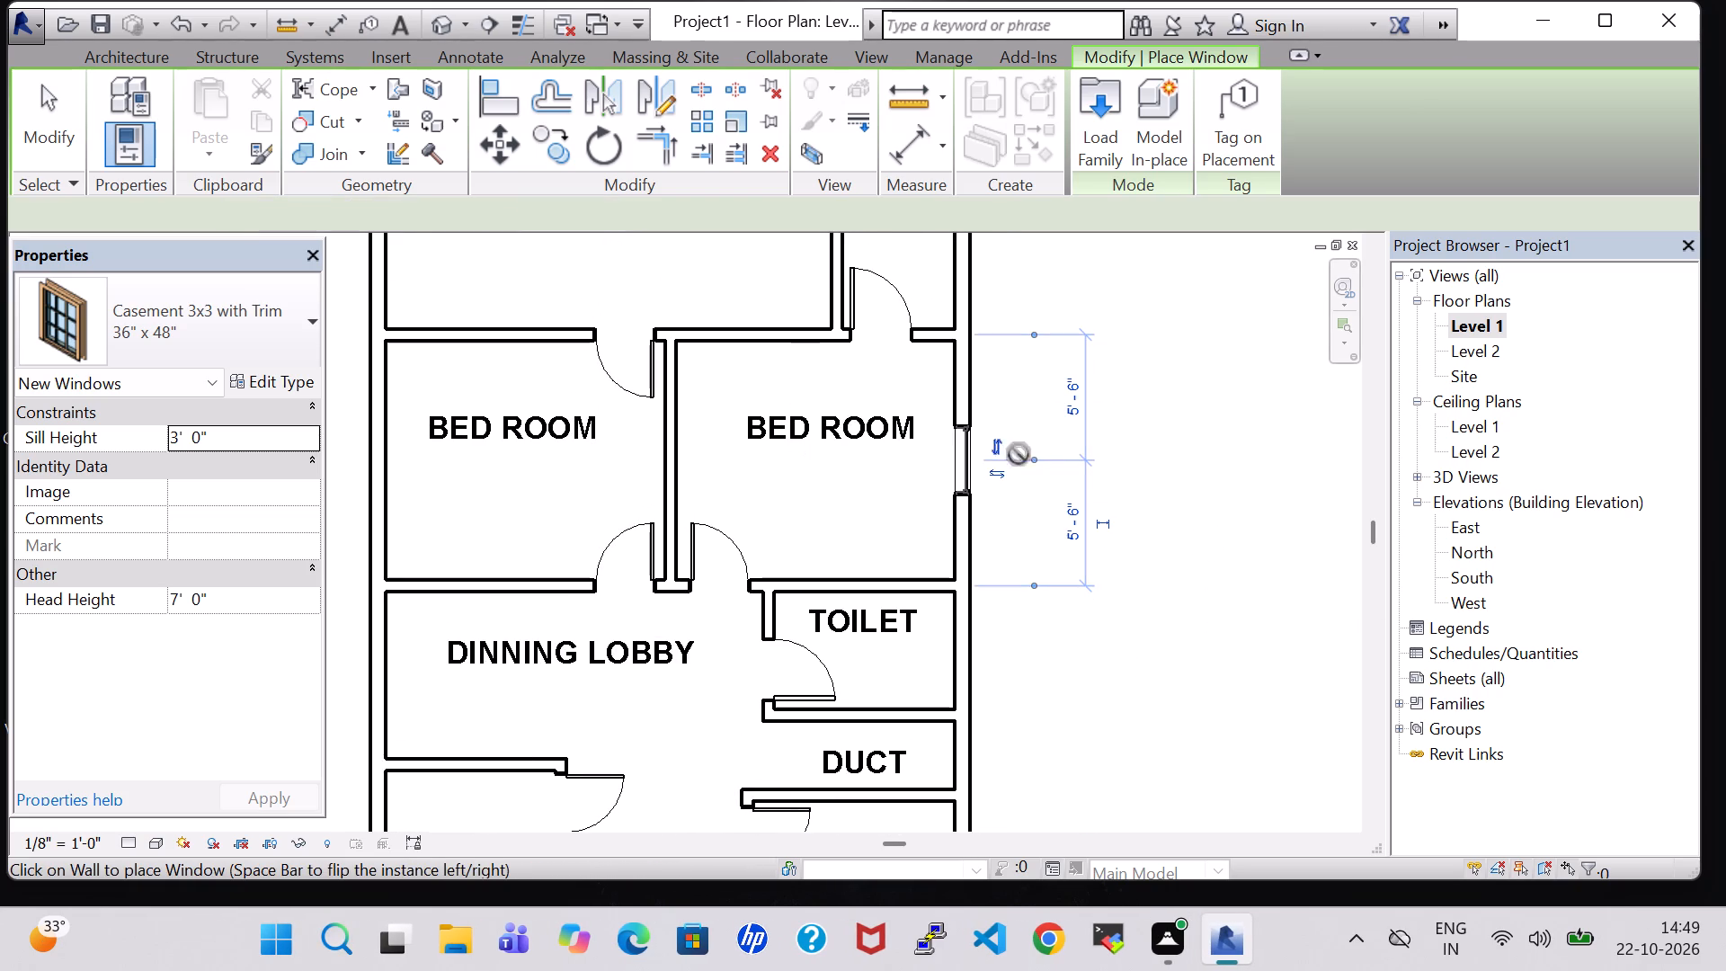
Place 36" x 48" casement windows centred on the court yard's north wall and the west walls of the west bedroom and dining lobby.
{"action": "middle_click_drag", "start_coordinate": [1156, 446], "coordinate": [1206, 672]}
{"action": "middle_click", "coordinate": [1206, 672]}
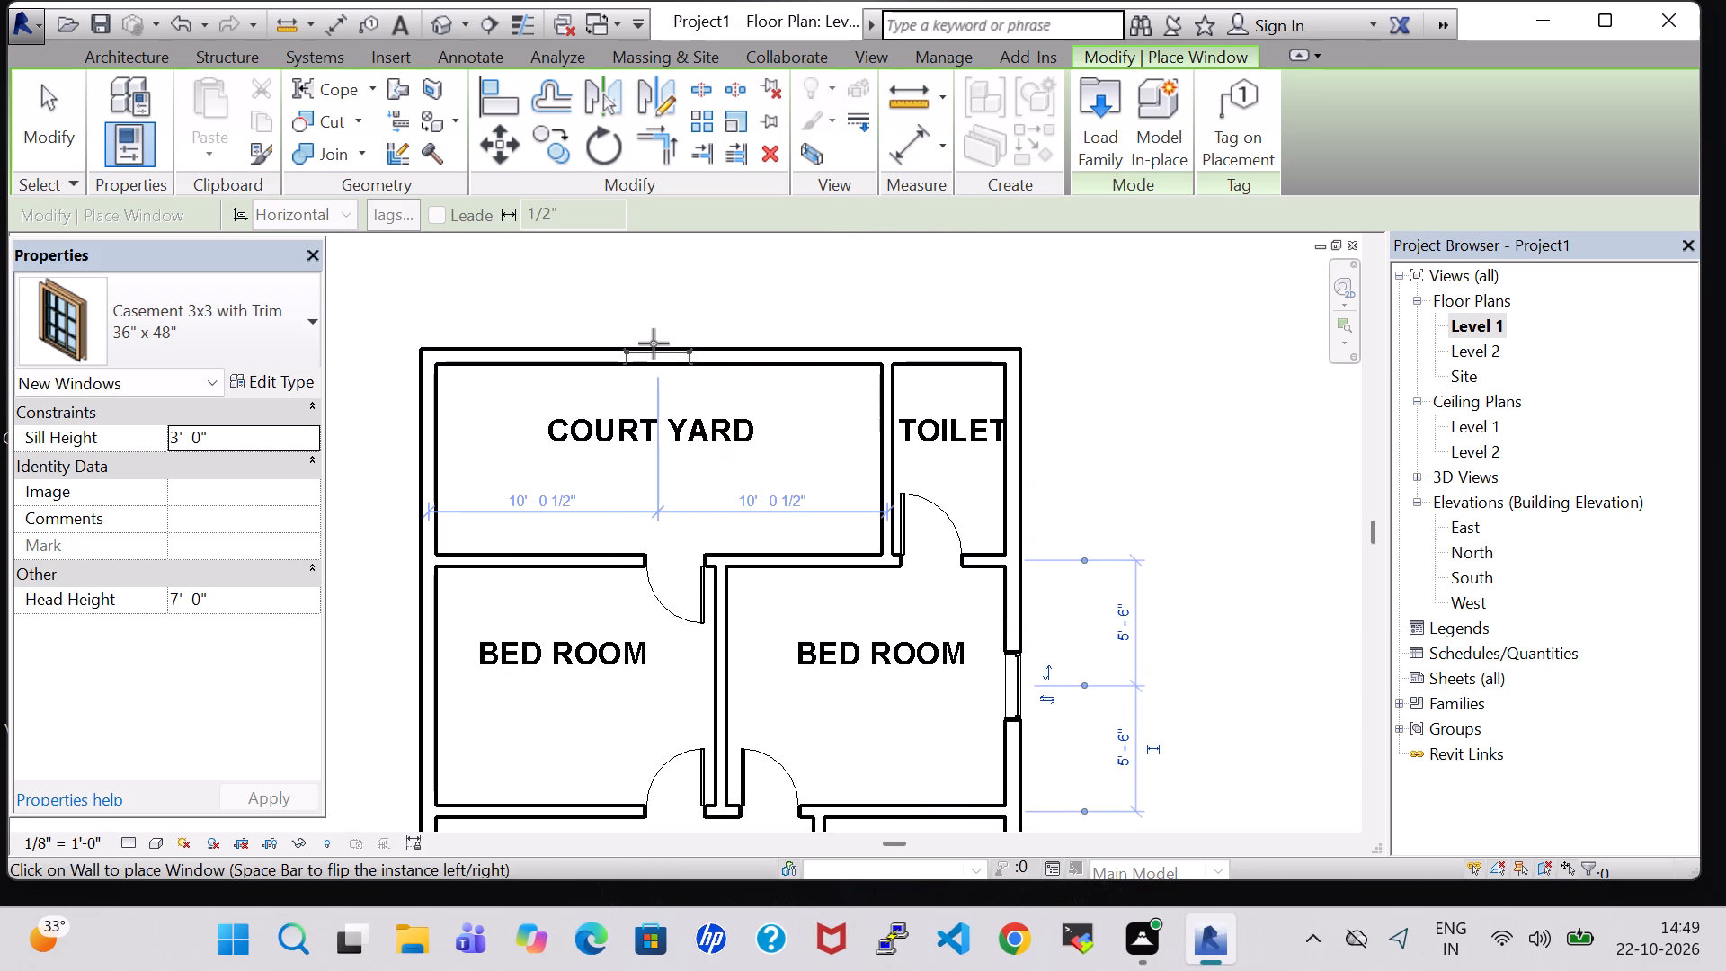
{"action": "left_click", "coordinate": [654, 343]}
{"action": "middle_click_drag", "start_coordinate": [494, 470], "coordinate": [639, 477]}
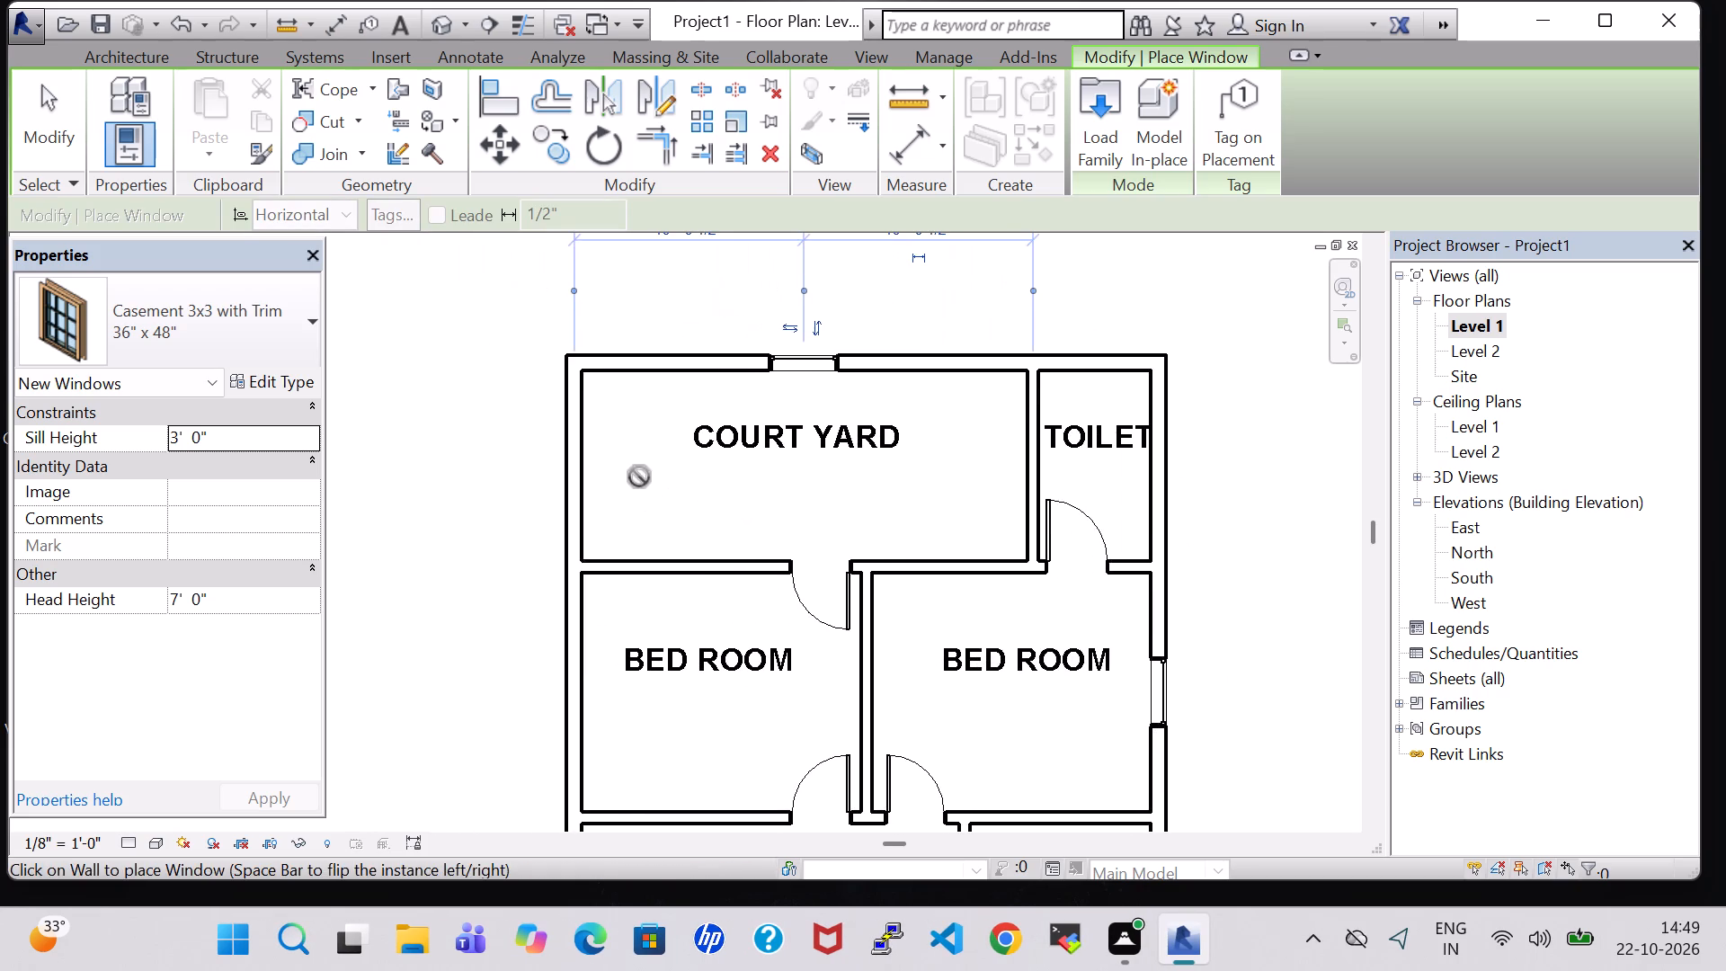
{"action": "middle_click_drag", "start_coordinate": [639, 478], "coordinate": [626, 317]}
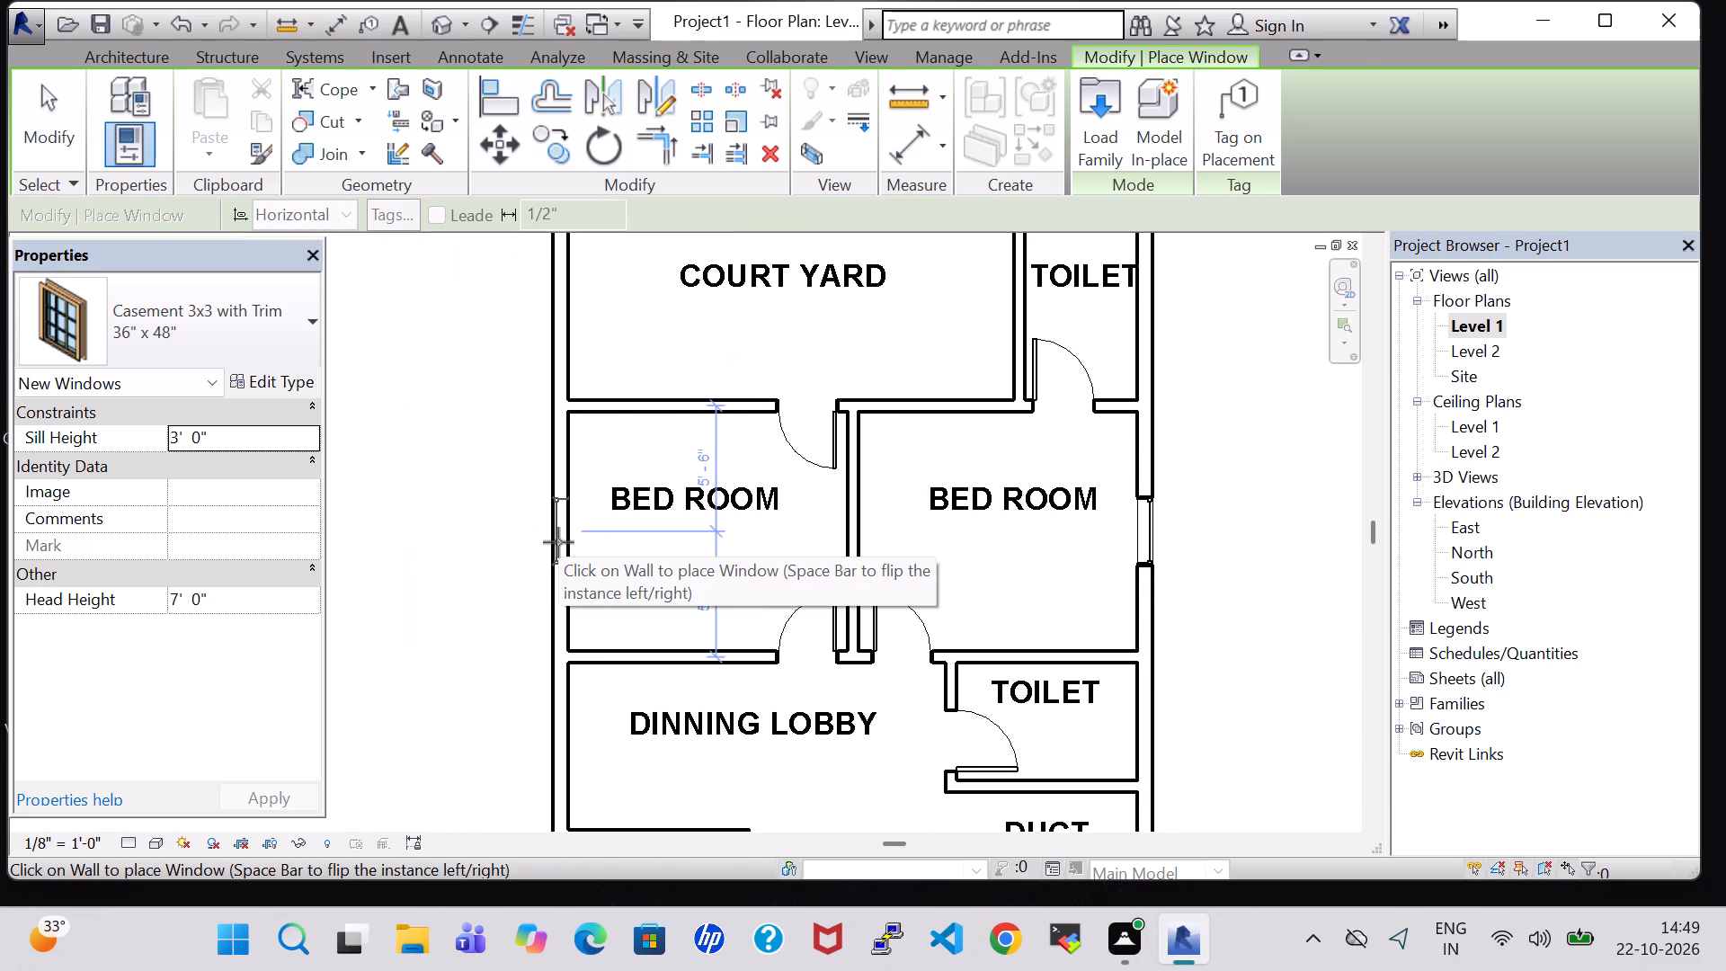
{"action": "left_click", "coordinate": [558, 542]}
{"action": "middle_click_drag", "start_coordinate": [413, 558], "coordinate": [433, 363]}
{"action": "scroll", "coordinate": [433, 363], "scroll_direction": "down", "scroll_amount": 2}
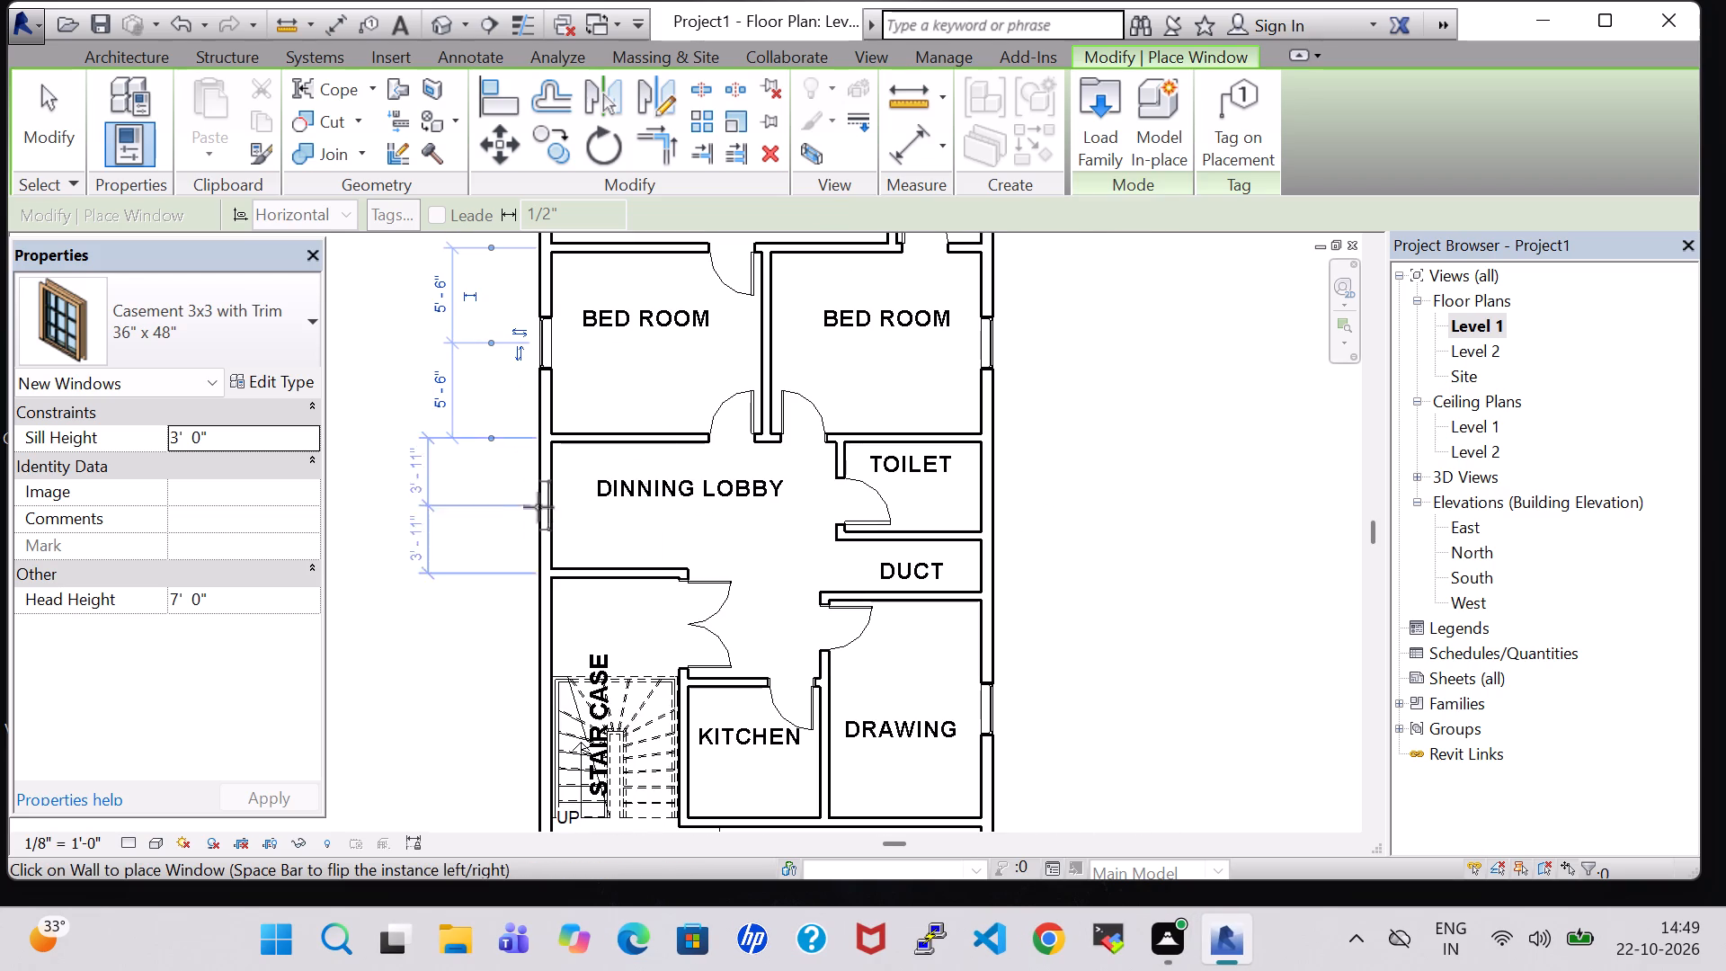
{"action": "left_click", "coordinate": [537, 509]}
{"action": "scroll", "coordinate": [393, 646], "scroll_direction": "down", "scroll_amount": 1}
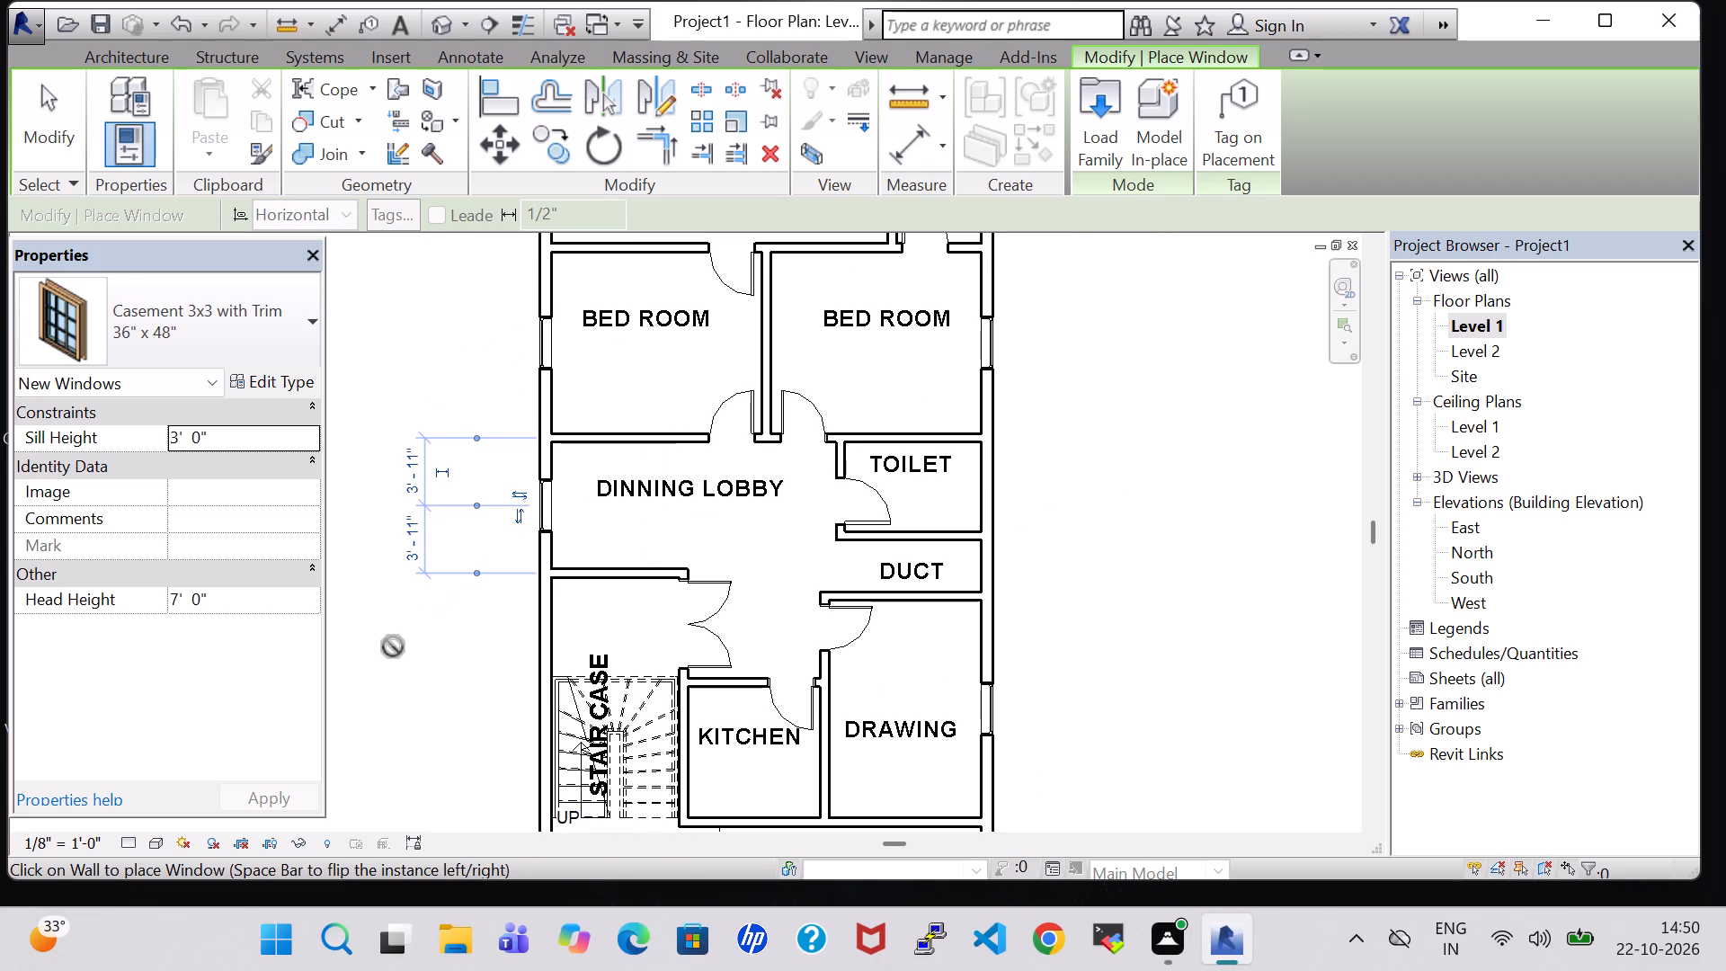
{"action": "key", "text": "Escape"}
{"action": "key", "text": "Escape"}
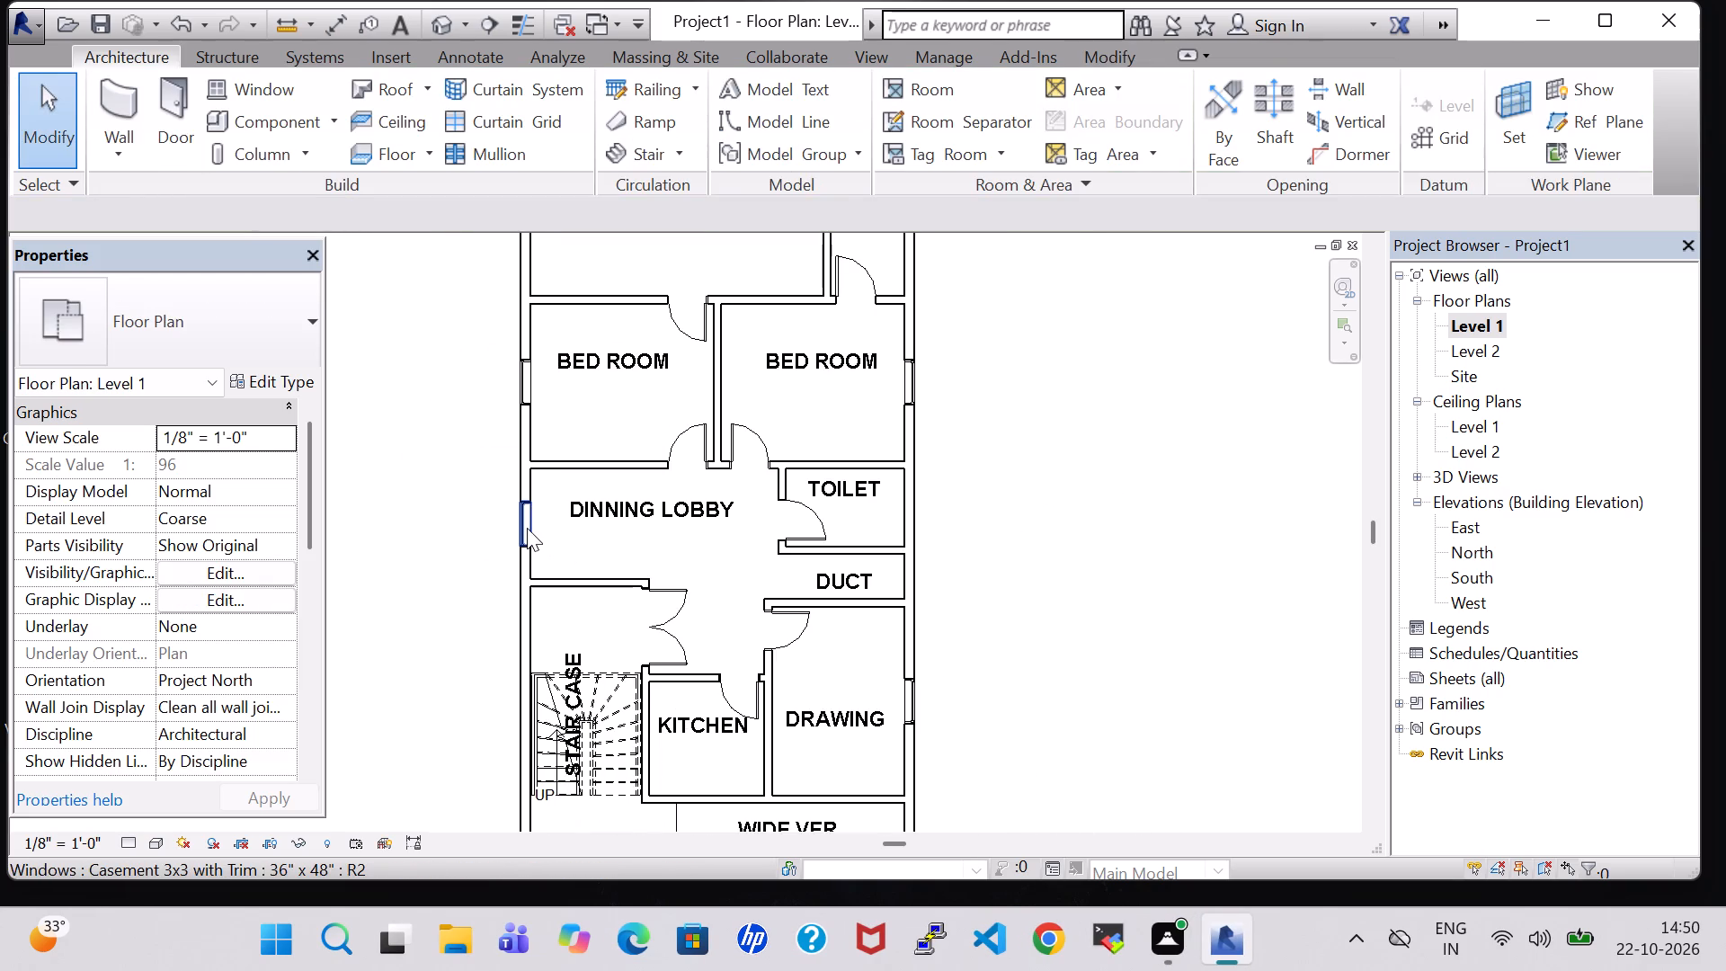
Change the dining lobby window and both bedroom windows to the Casement 3x3 with Trim 36" x 72" type.
{"action": "left_click", "coordinate": [527, 528]}
{"action": "left_click", "coordinate": [229, 323]}
{"action": "left_click", "coordinate": [184, 537]}
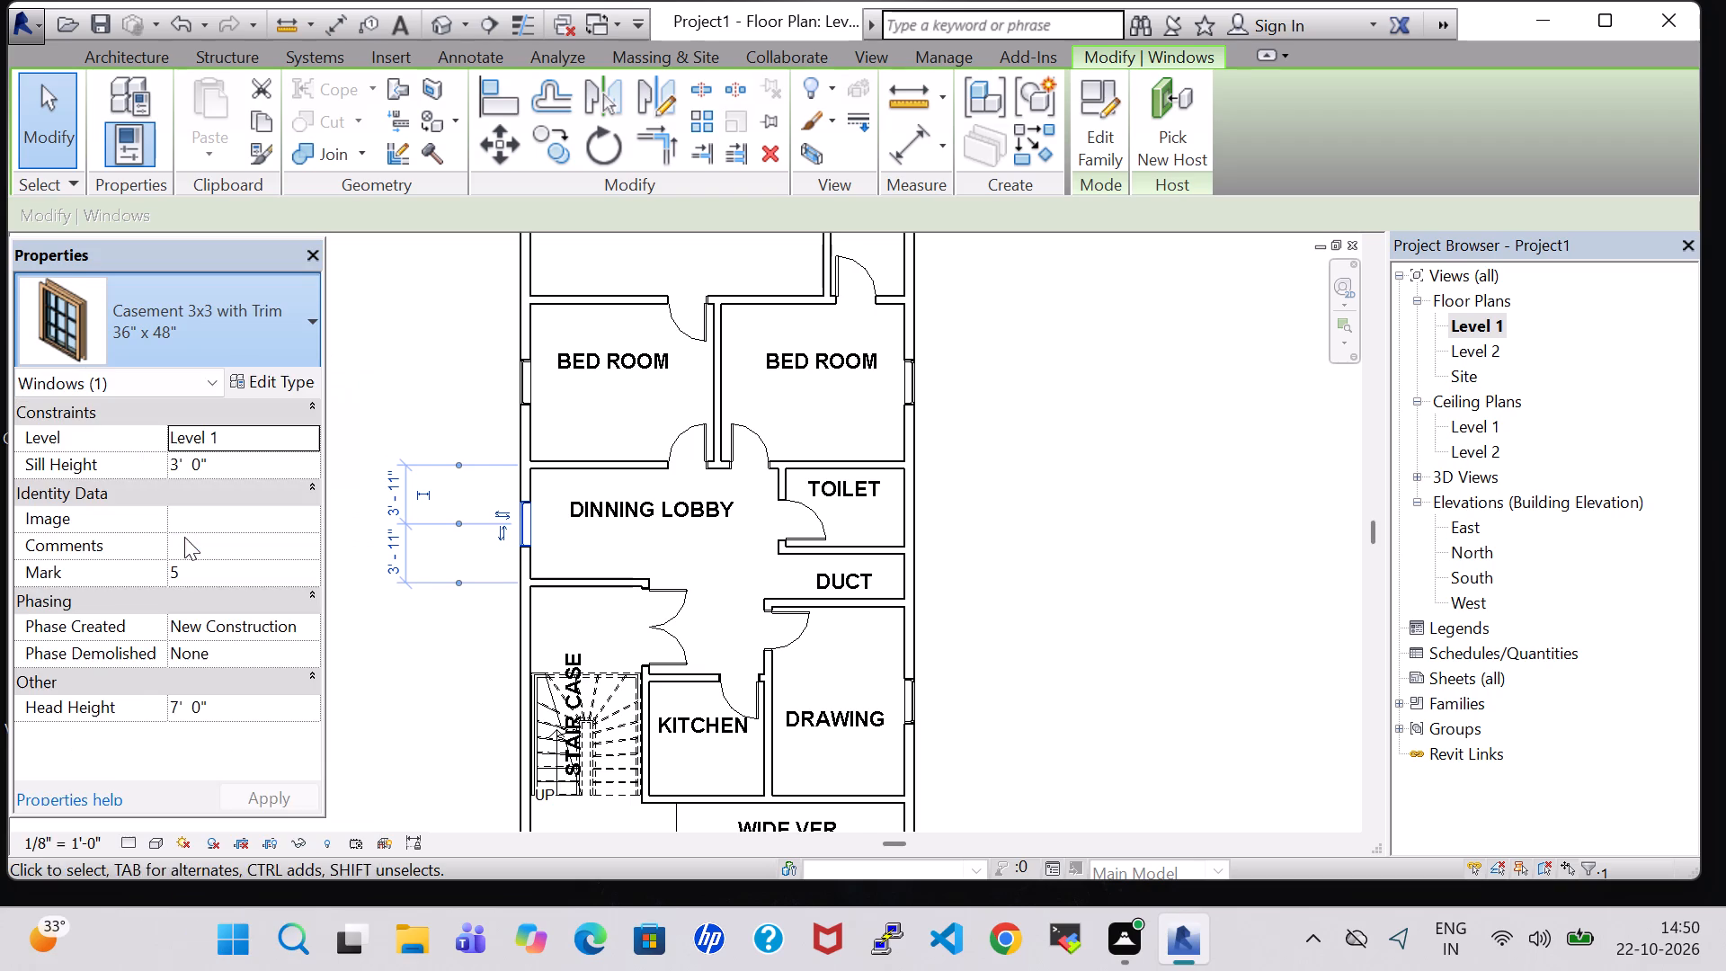
{"action": "left_click", "coordinate": [525, 384]}
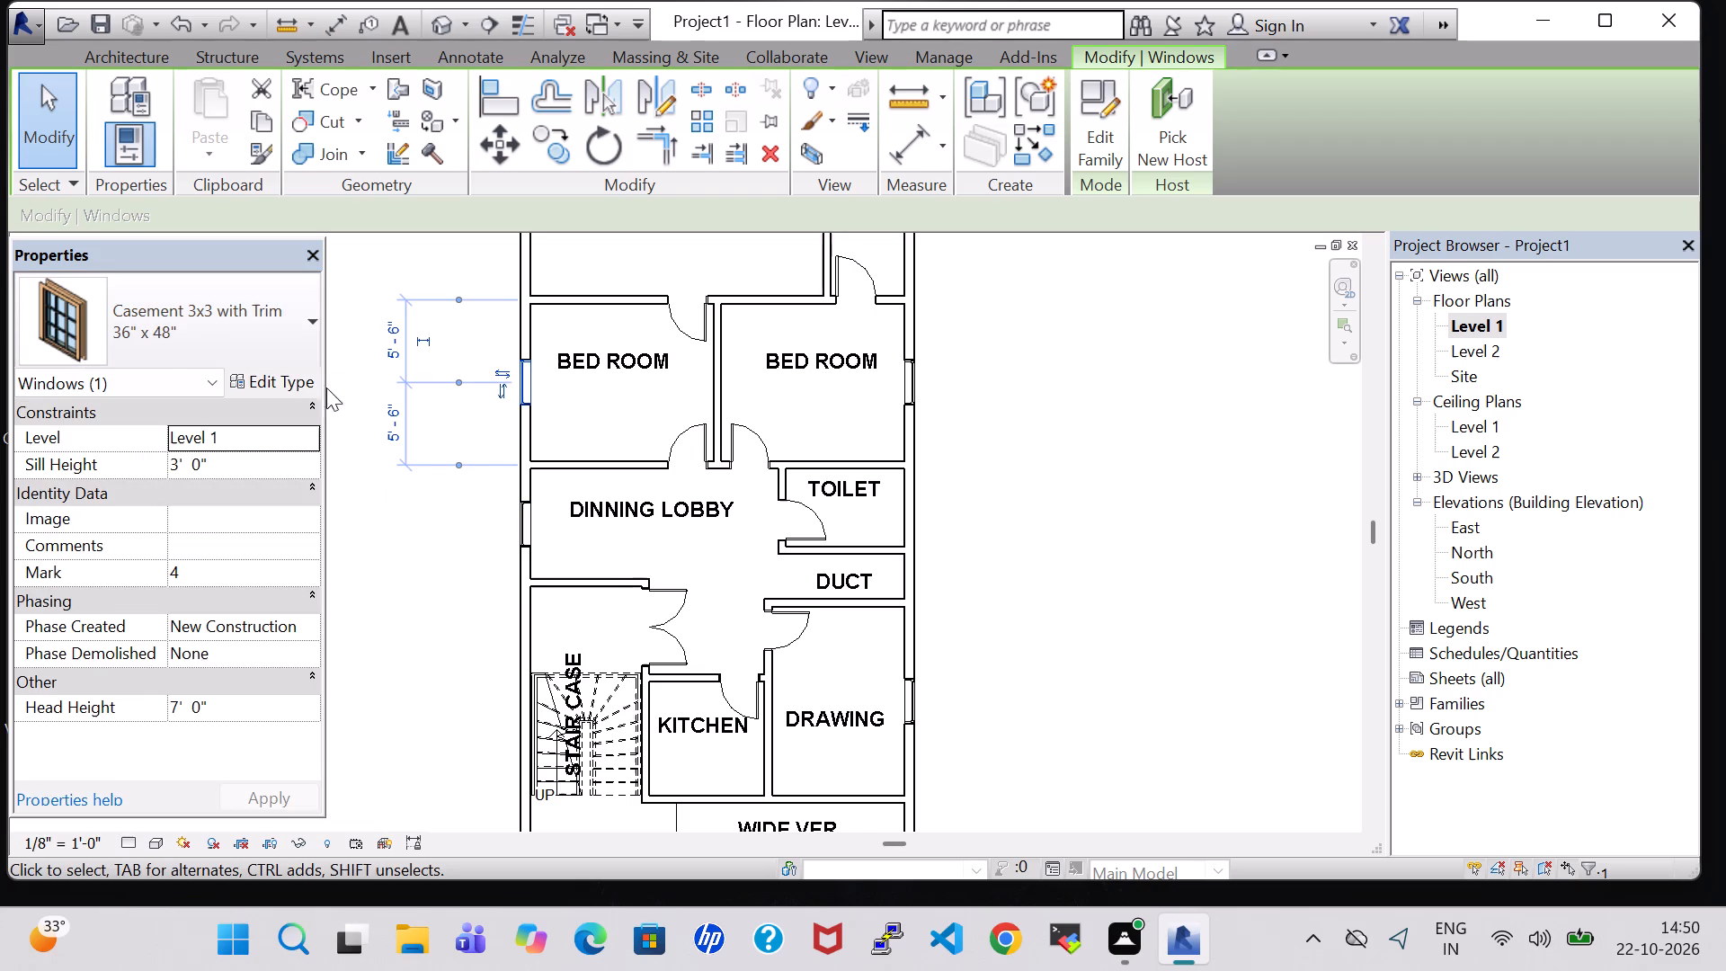
{"action": "left_click", "coordinate": [215, 332]}
{"action": "left_click", "coordinate": [177, 522]}
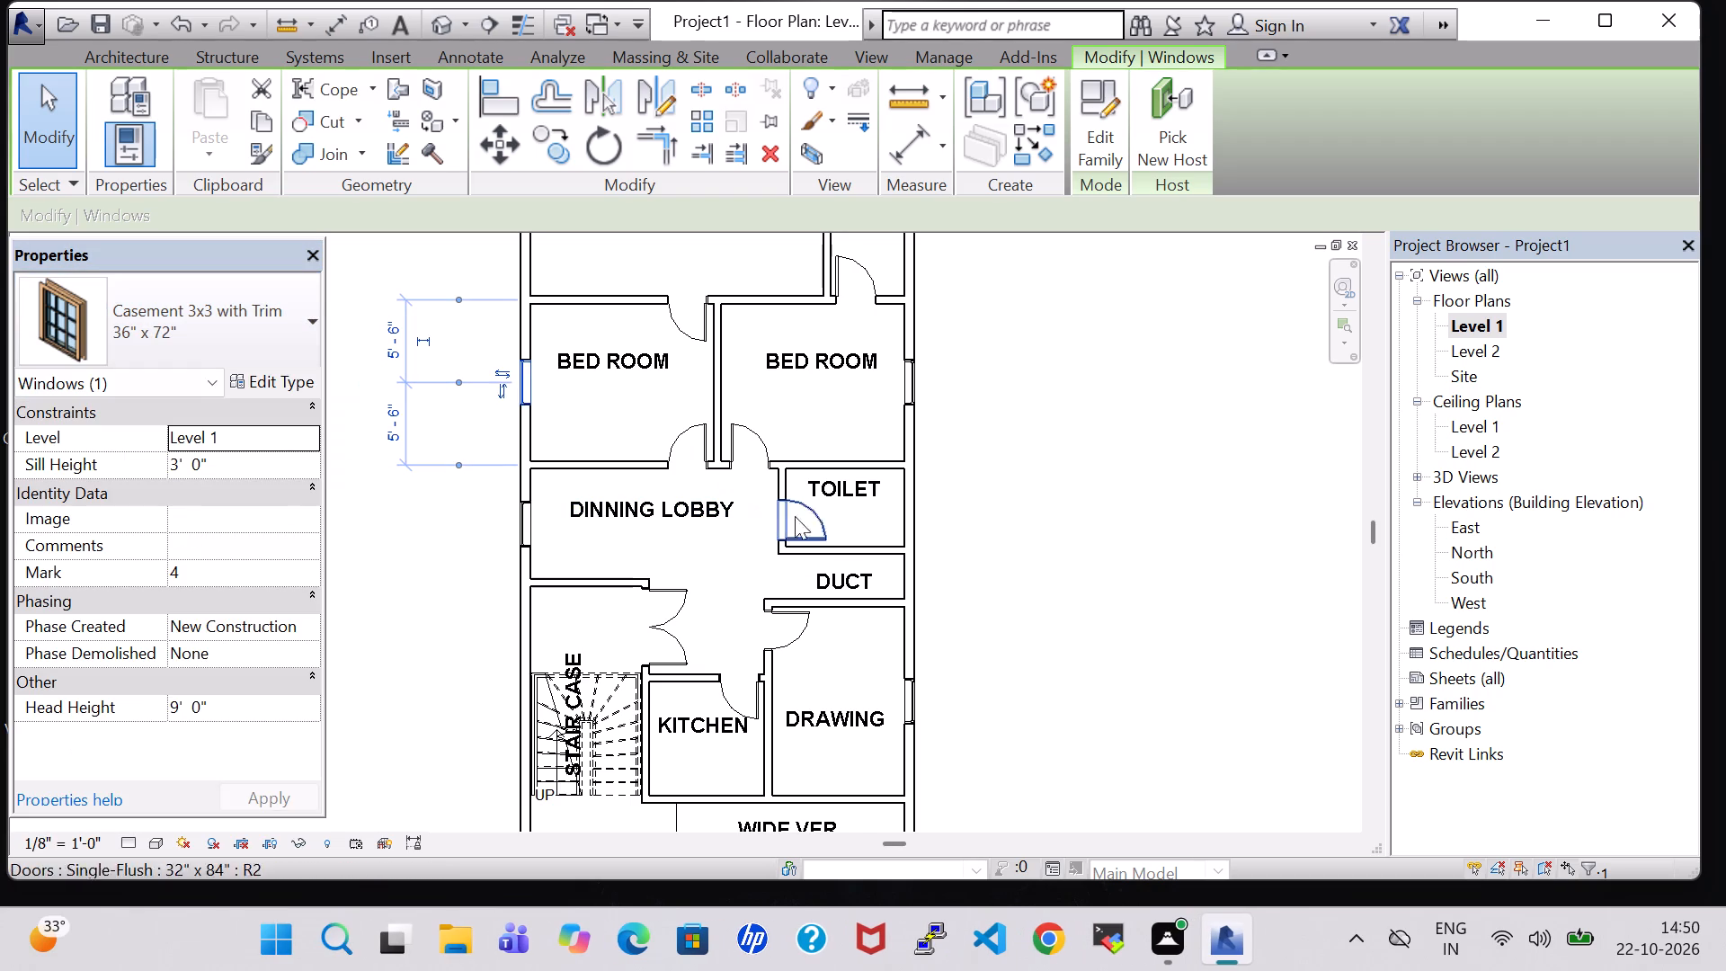
{"action": "left_click", "coordinate": [922, 379]}
{"action": "left_click", "coordinate": [301, 341]}
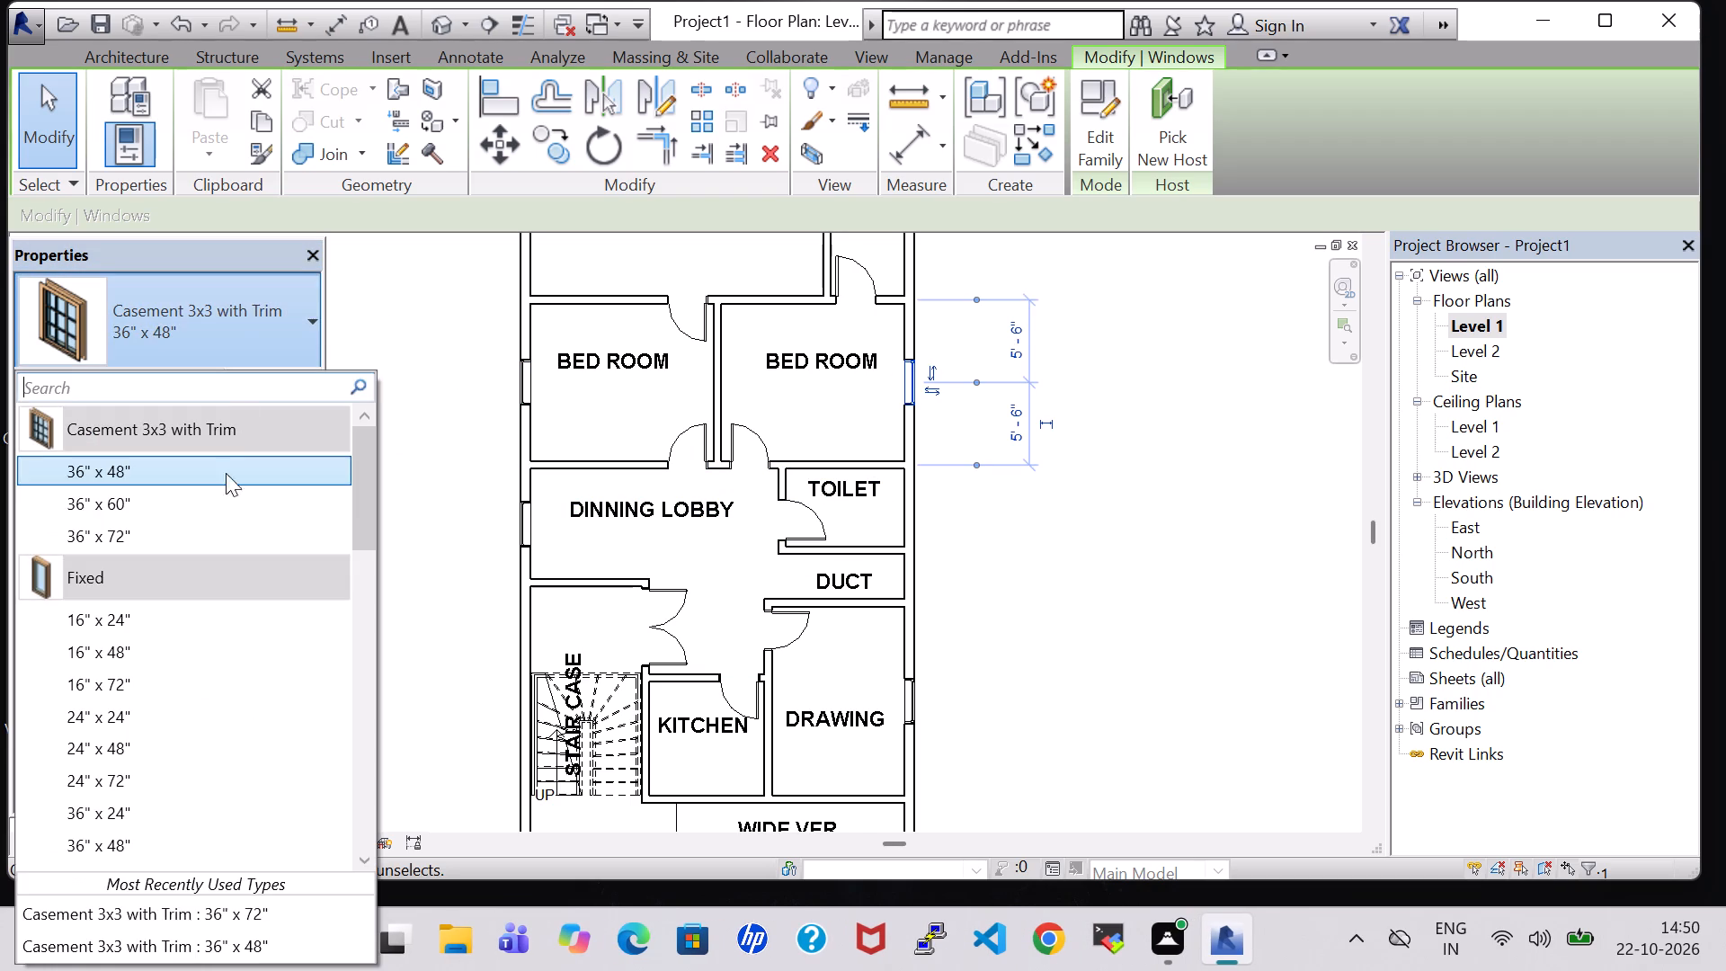
{"action": "left_click", "coordinate": [180, 541]}
{"action": "left_click", "coordinate": [1113, 527]}
Change the court yard window and the drawing room window to the Casement 3x3 with Trim 36" x 72" type.
{"action": "middle_click_drag", "start_coordinate": [1127, 406], "coordinate": [1111, 550]}
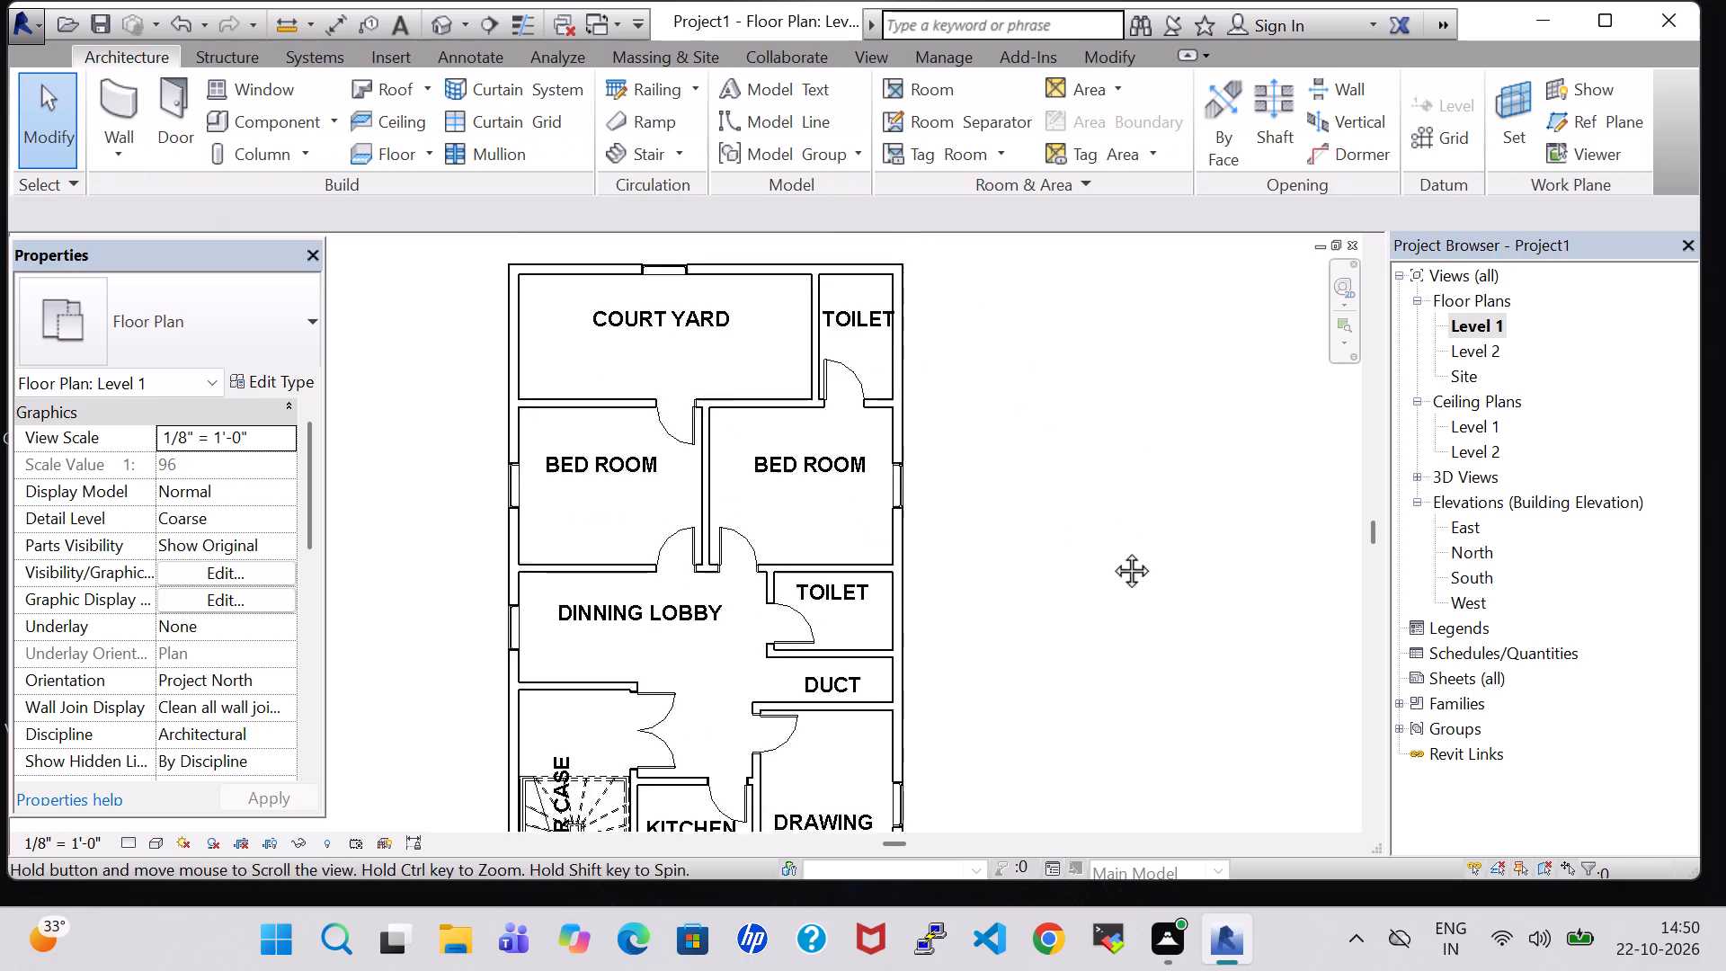
{"action": "middle_click_drag", "start_coordinate": [1111, 550], "coordinate": [1110, 604]}
{"action": "left_click", "coordinate": [652, 370]}
{"action": "left_click", "coordinate": [259, 322]}
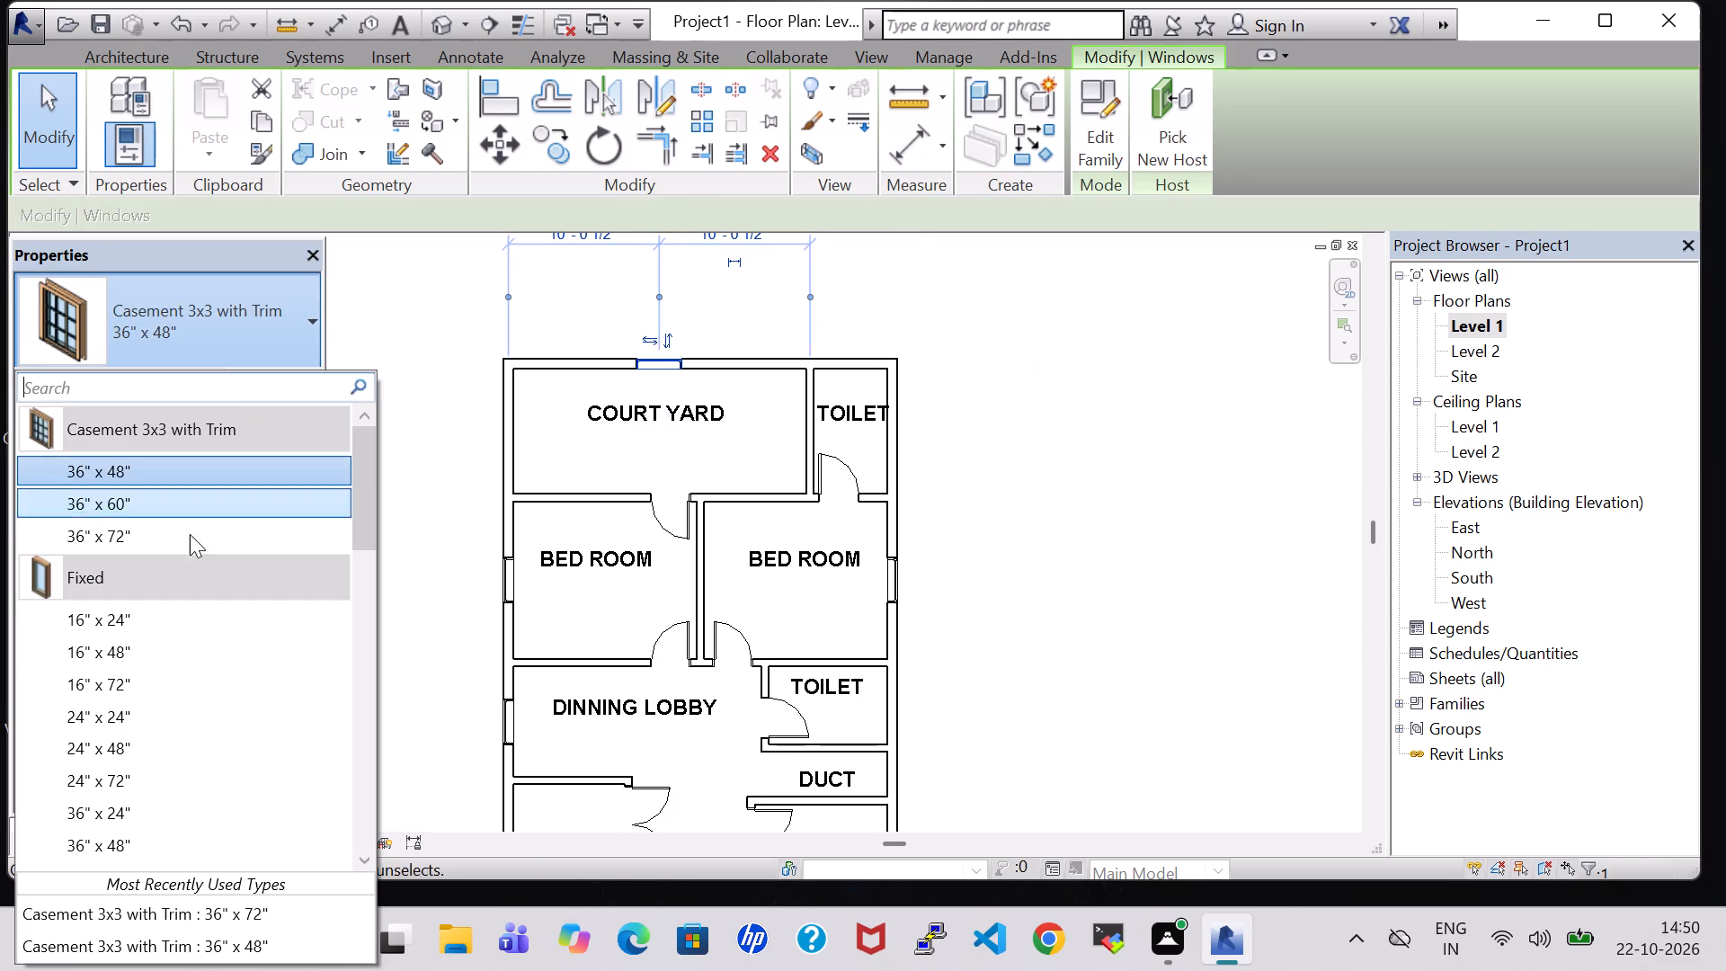
{"action": "left_click", "coordinate": [182, 541]}
{"action": "middle_click_drag", "start_coordinate": [1072, 553], "coordinate": [1047, 512]}
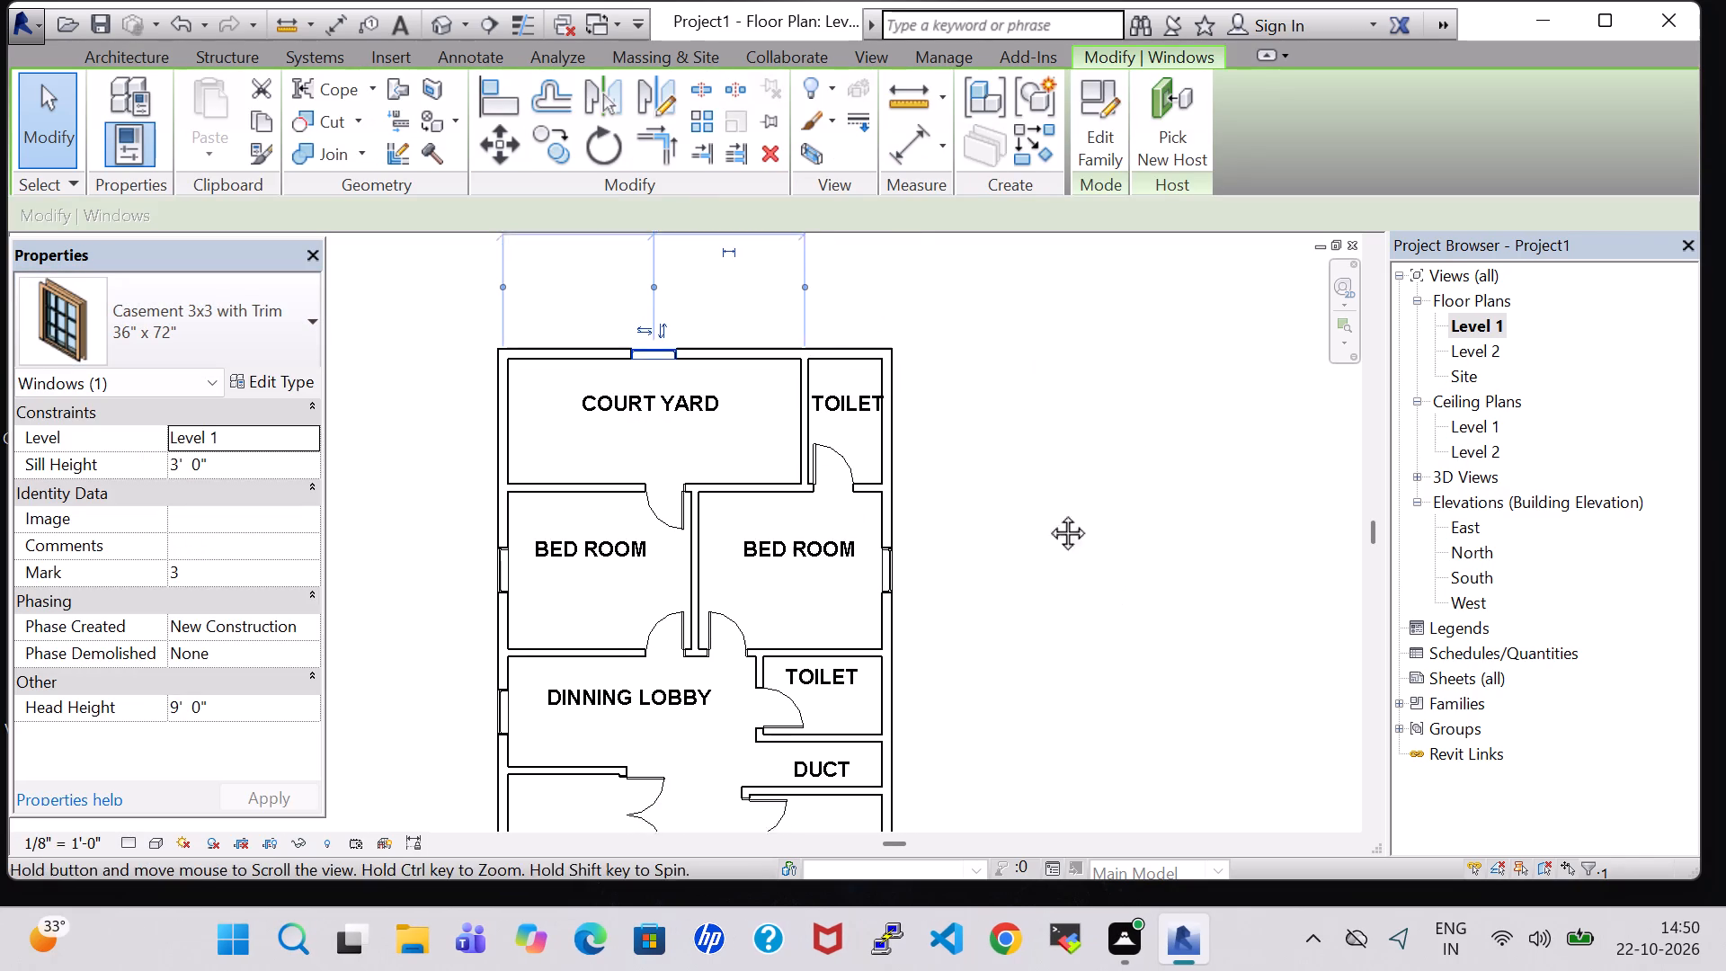
{"action": "middle_click_drag", "start_coordinate": [1047, 512], "coordinate": [1024, 368]}
{"action": "left_click", "coordinate": [845, 697]}
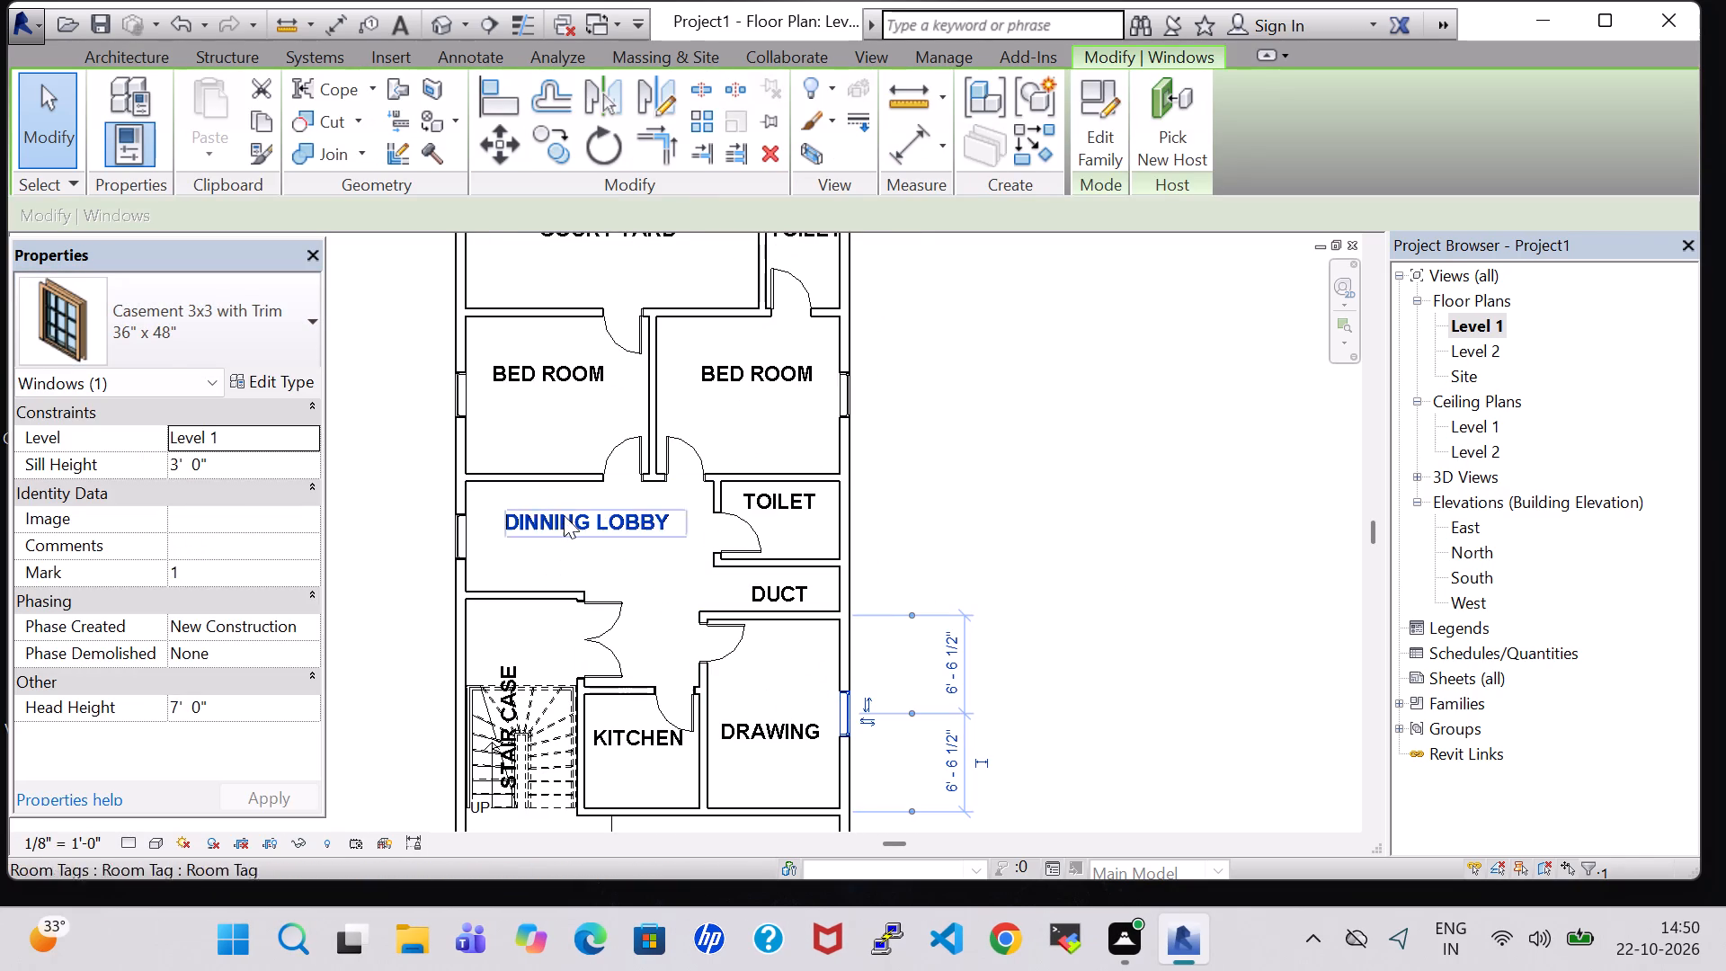
{"action": "left_click", "coordinate": [275, 302]}
{"action": "left_click", "coordinate": [174, 530]}
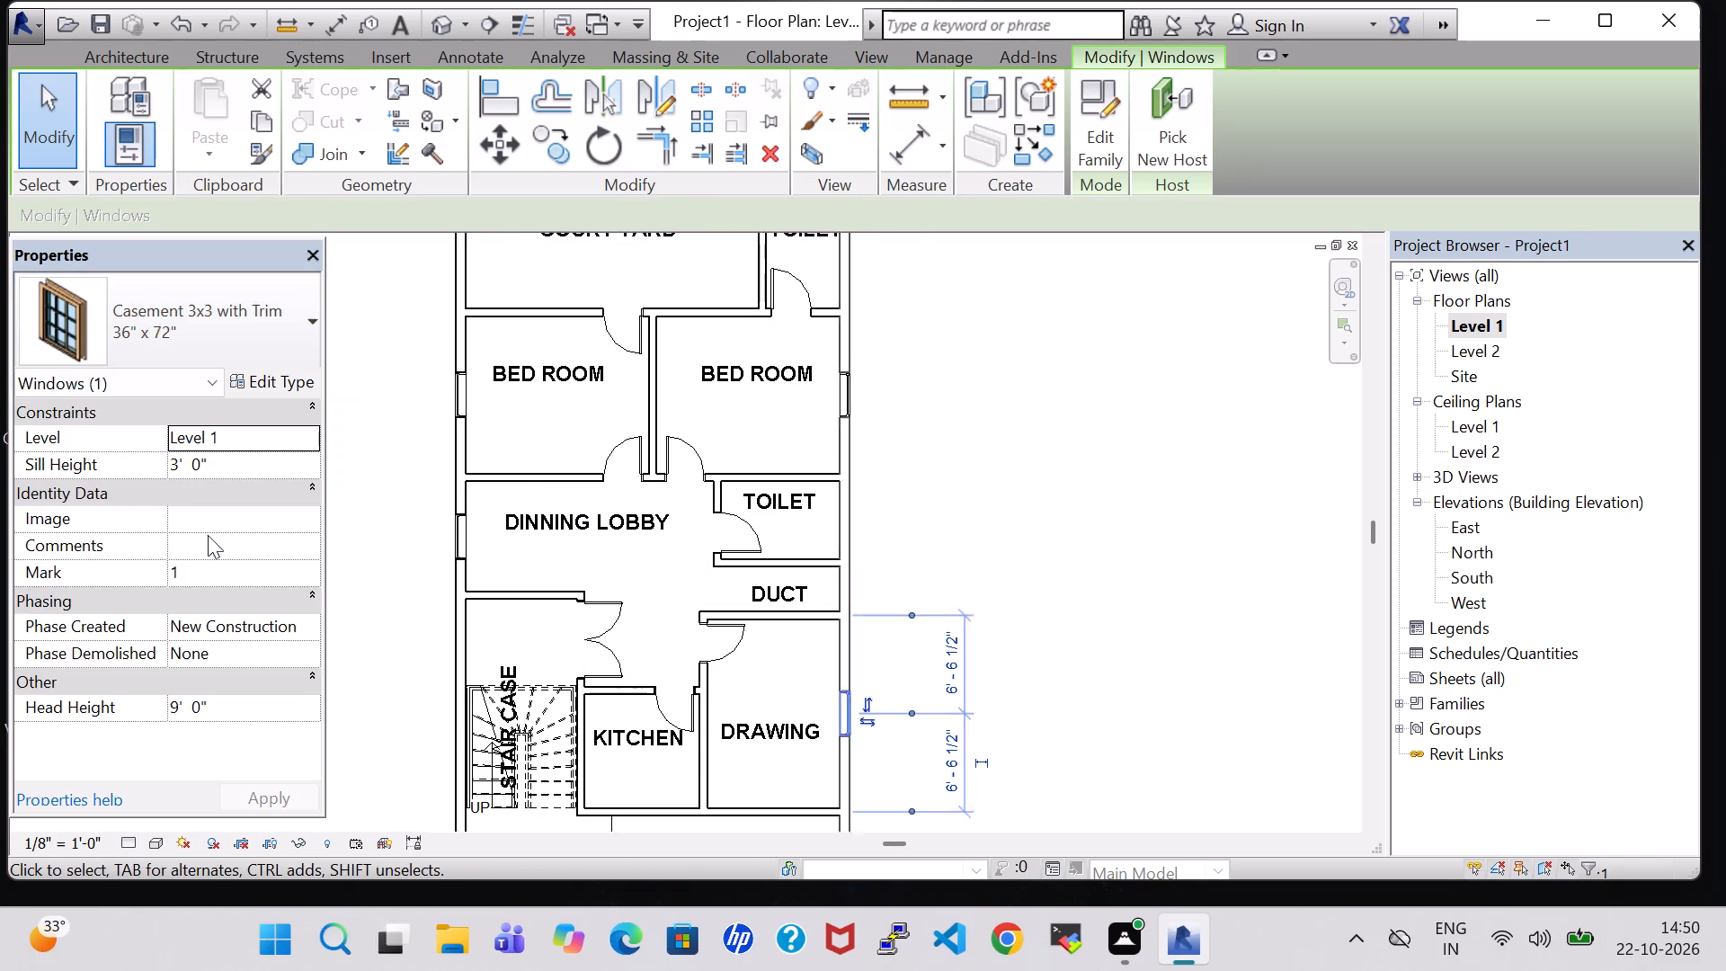
{"action": "left_click", "coordinate": [1148, 580]}
Edit the 36" x 72" casement window type from the dining lobby window, setting its width to 4' 0" and height to 5' 0".
{"action": "scroll", "coordinate": [1072, 626], "scroll_direction": "down", "scroll_amount": 1}
{"action": "middle_click_drag", "start_coordinate": [1072, 626], "coordinate": [1143, 491]}
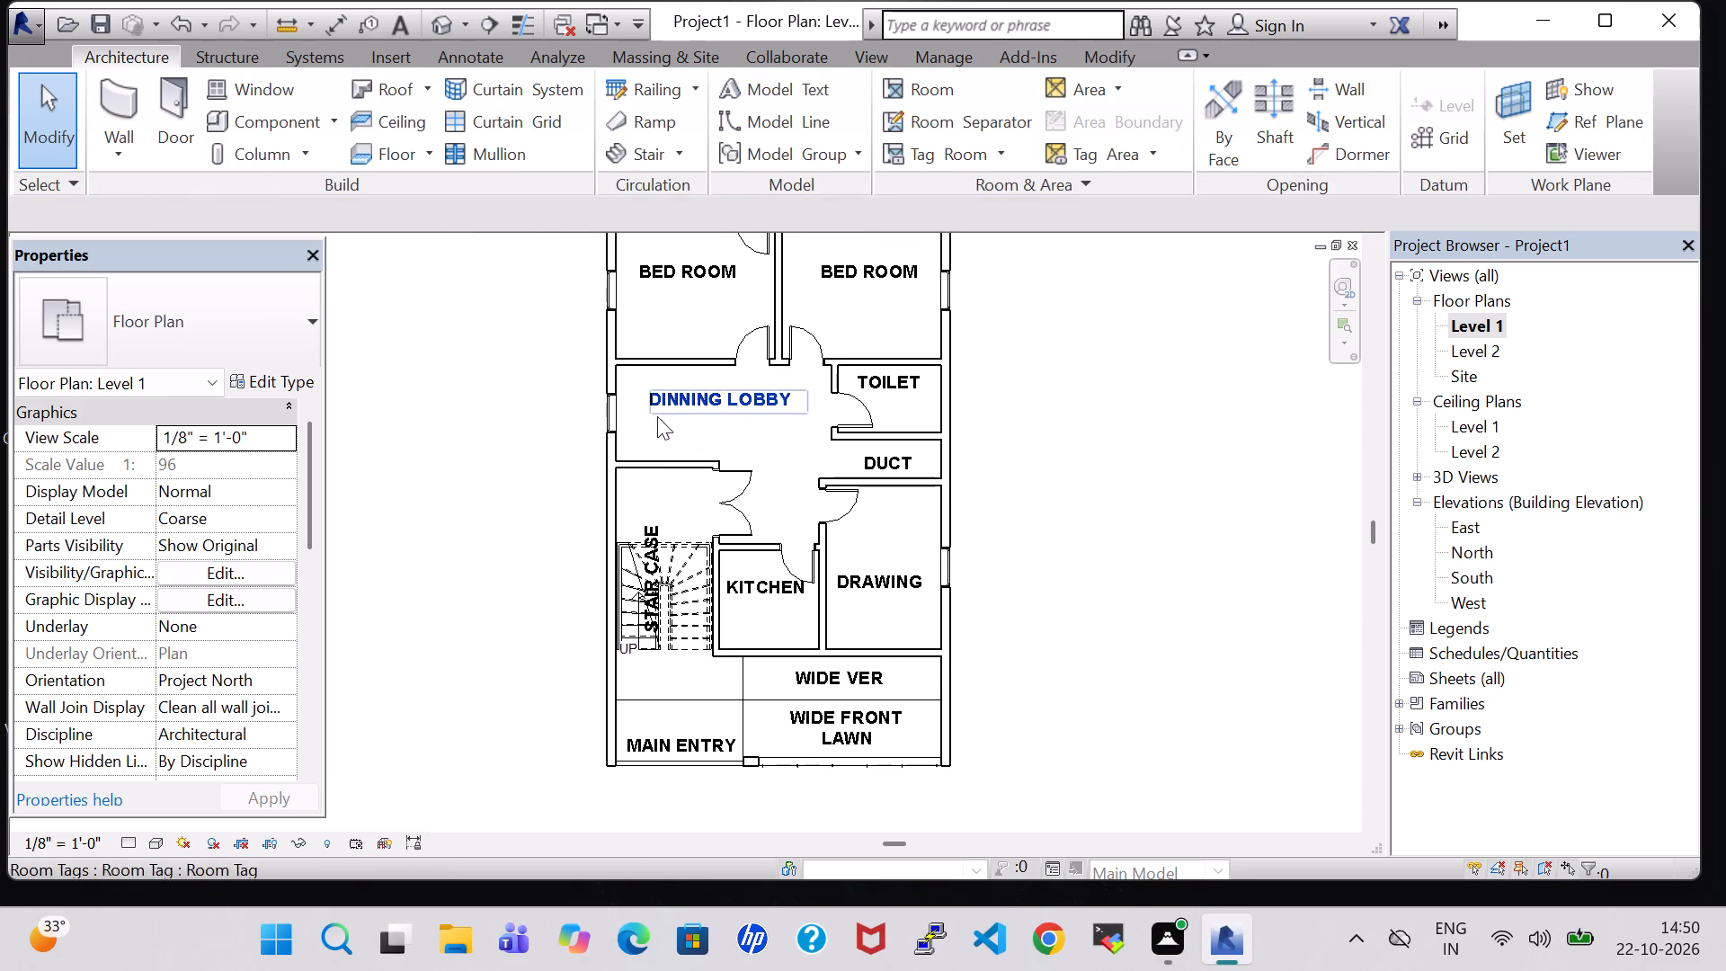
{"action": "left_click", "coordinate": [613, 414]}
{"action": "left_click", "coordinate": [277, 385]}
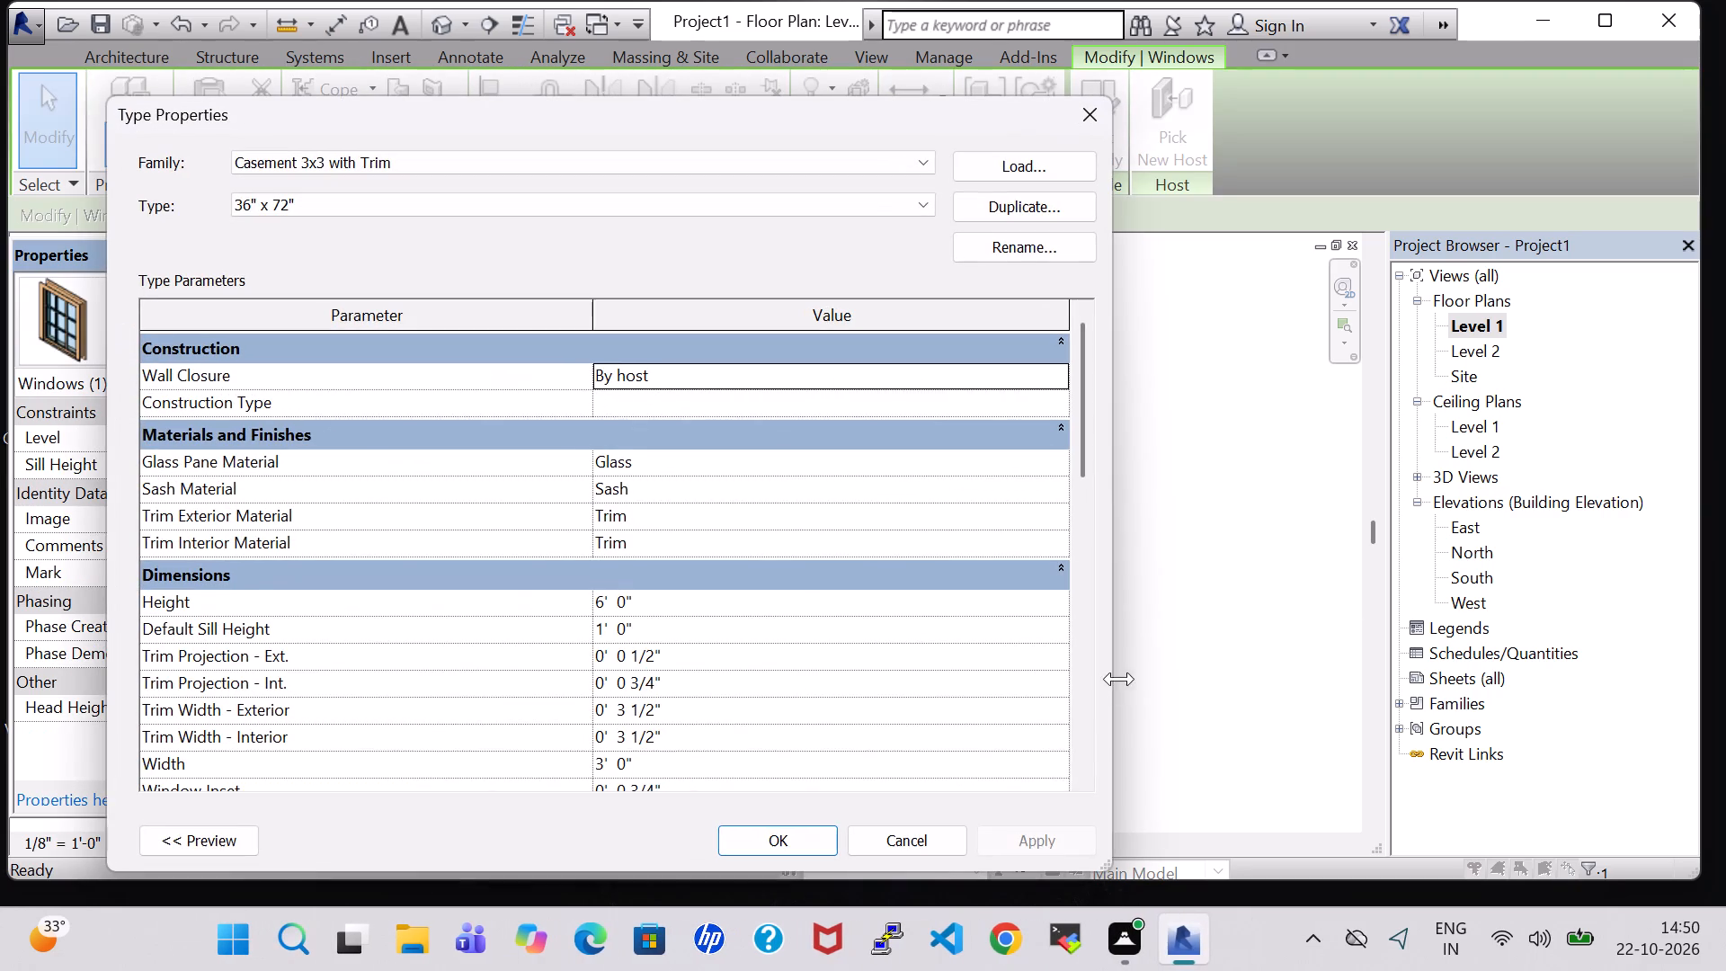
{"action": "scroll", "coordinate": [696, 633], "scroll_direction": "down", "scroll_amount": 1}
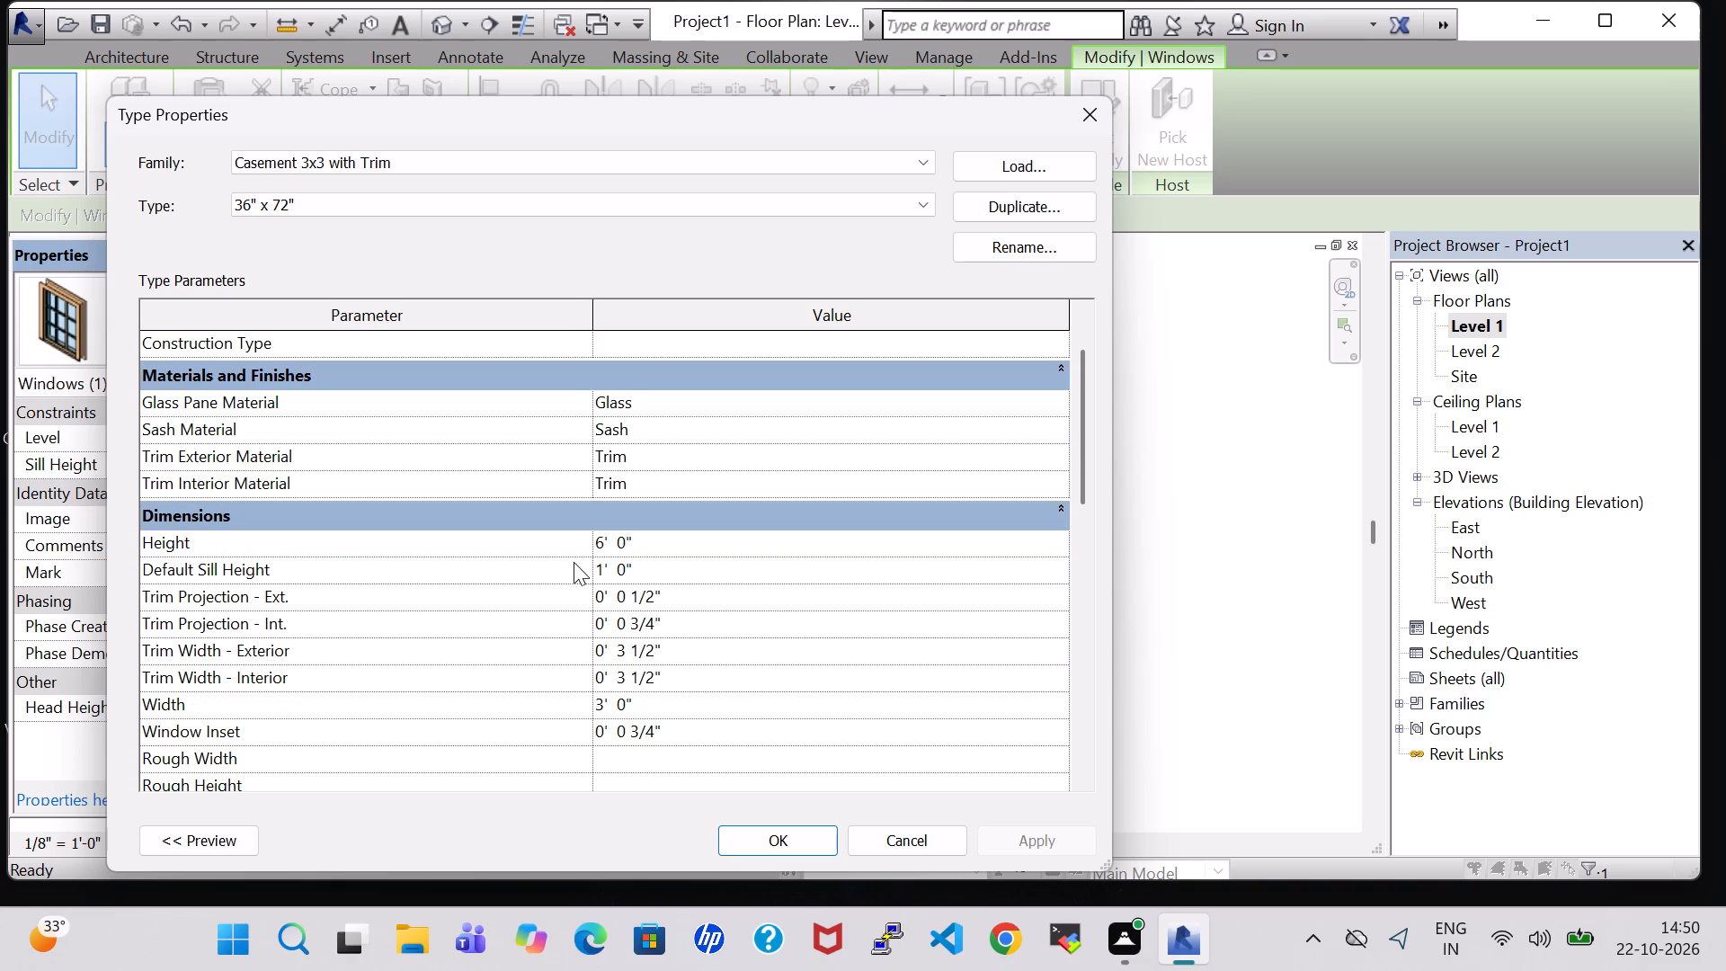
{"action": "left_click", "coordinate": [604, 704]}
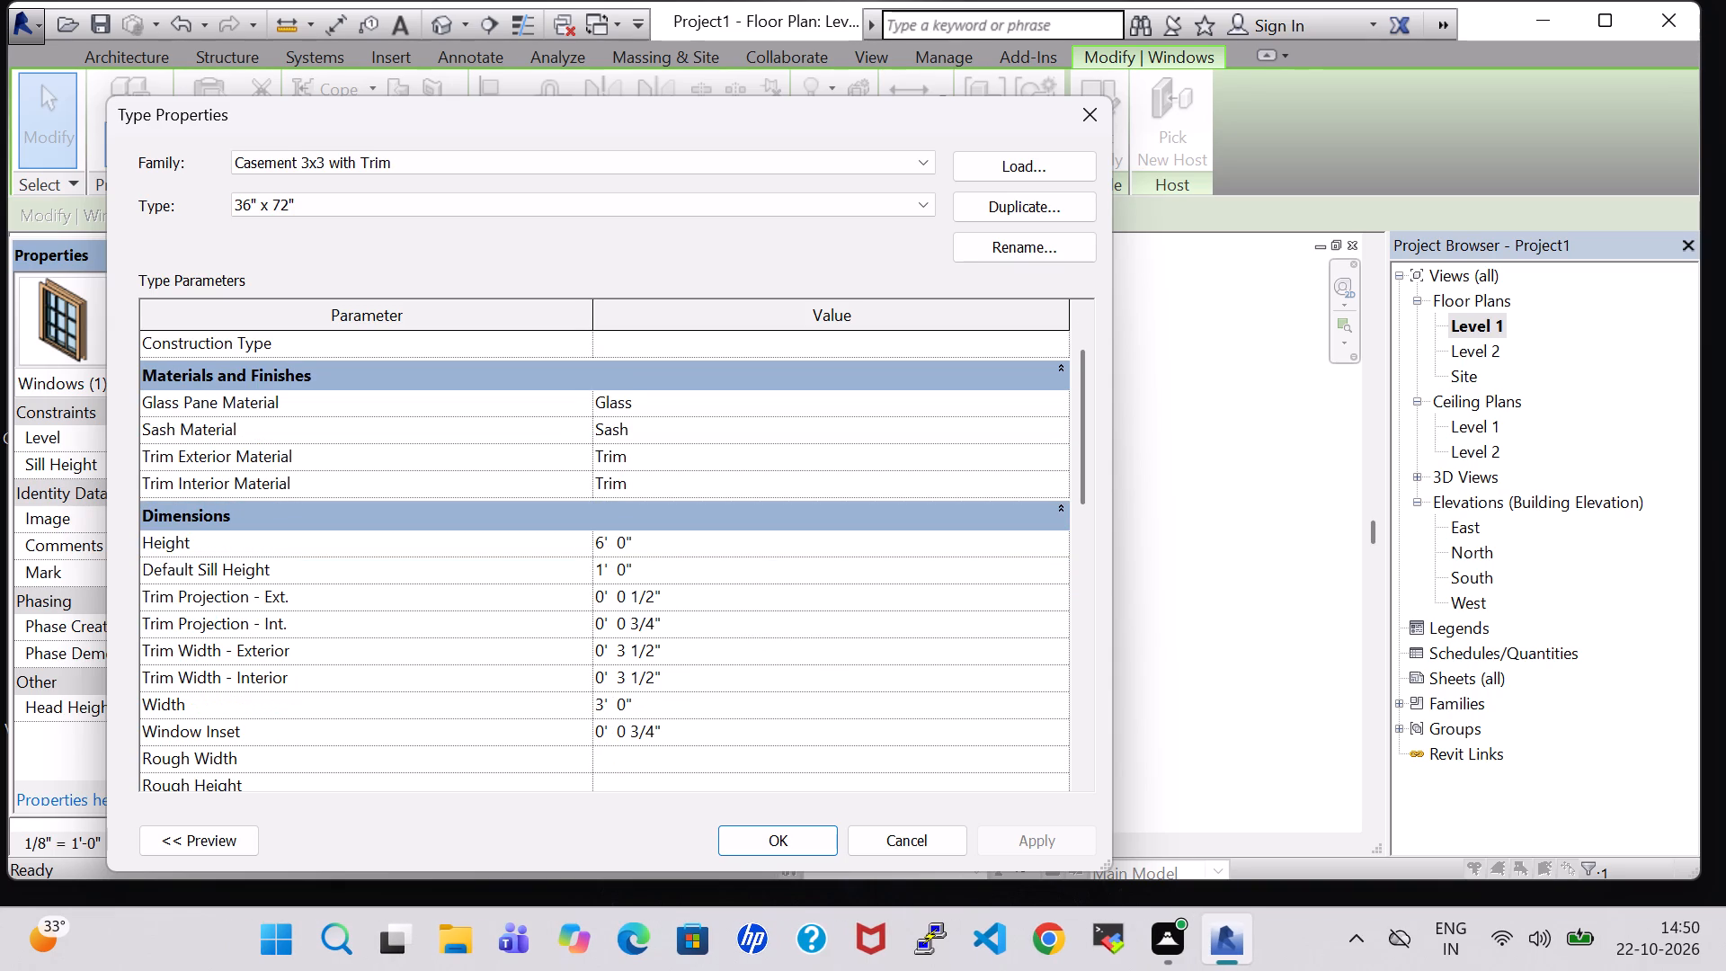
{"action": "key", "text": "BackSpace"}
{"action": "key", "text": "4"}
{"action": "left_click", "coordinate": [602, 542]}
{"action": "key", "text": "Right"}
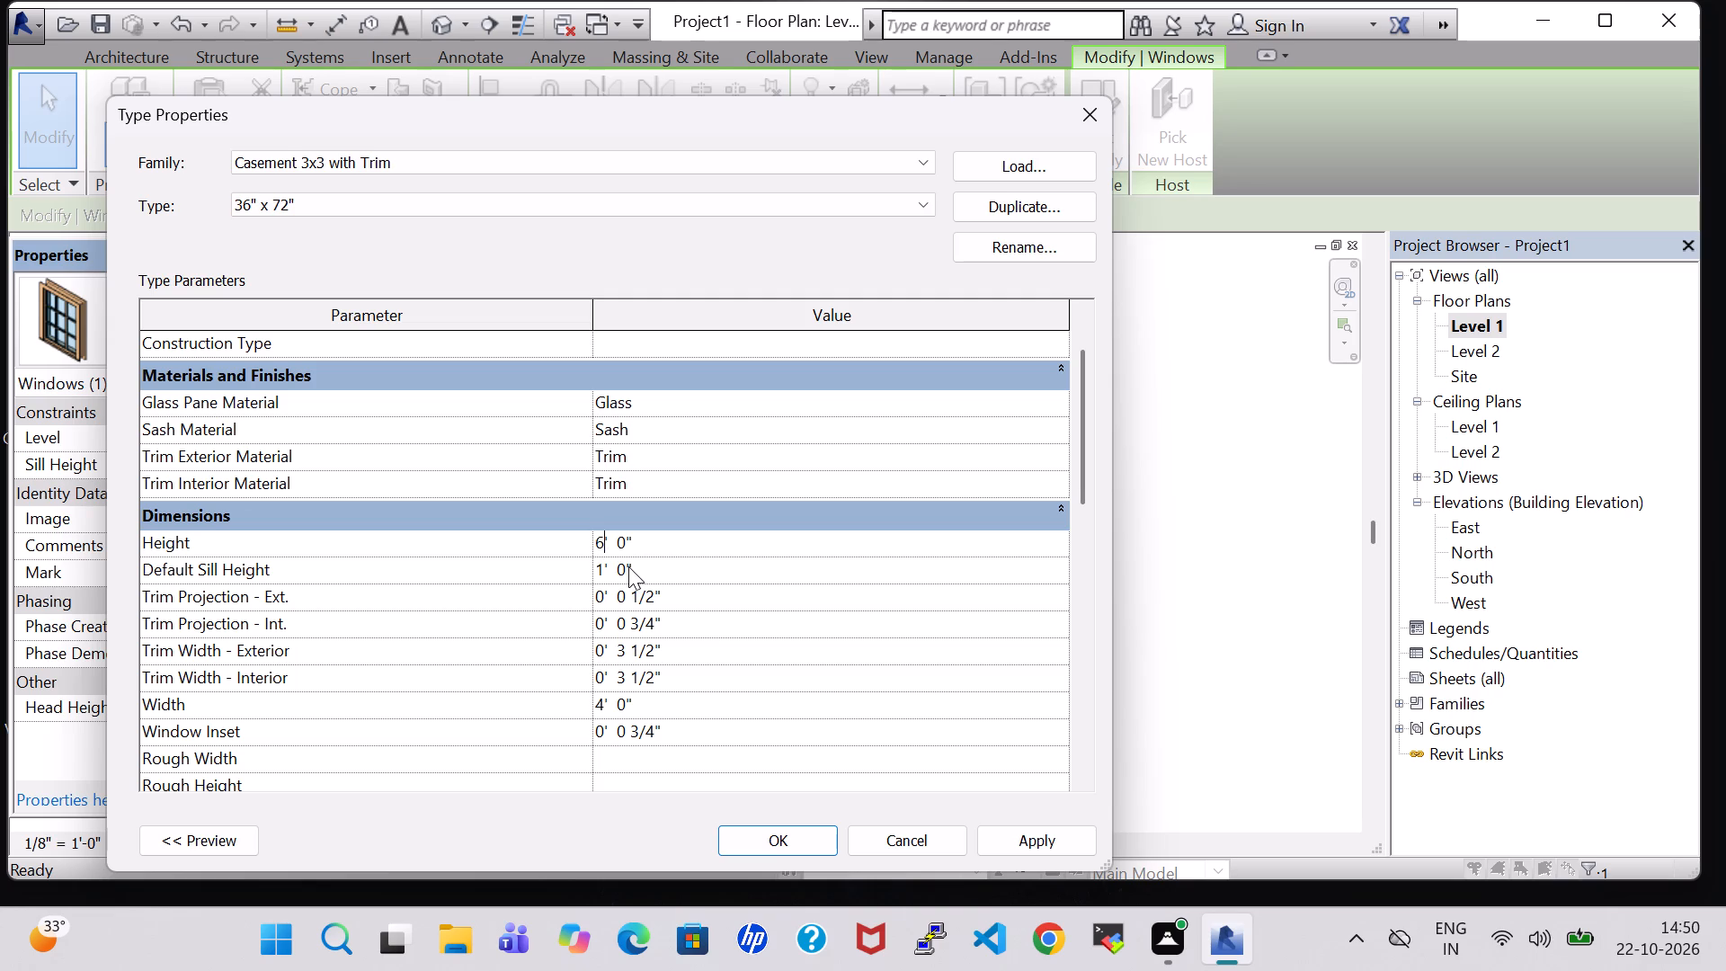
{"action": "key", "text": "BackSpace"}
{"action": "key", "text": "5"}
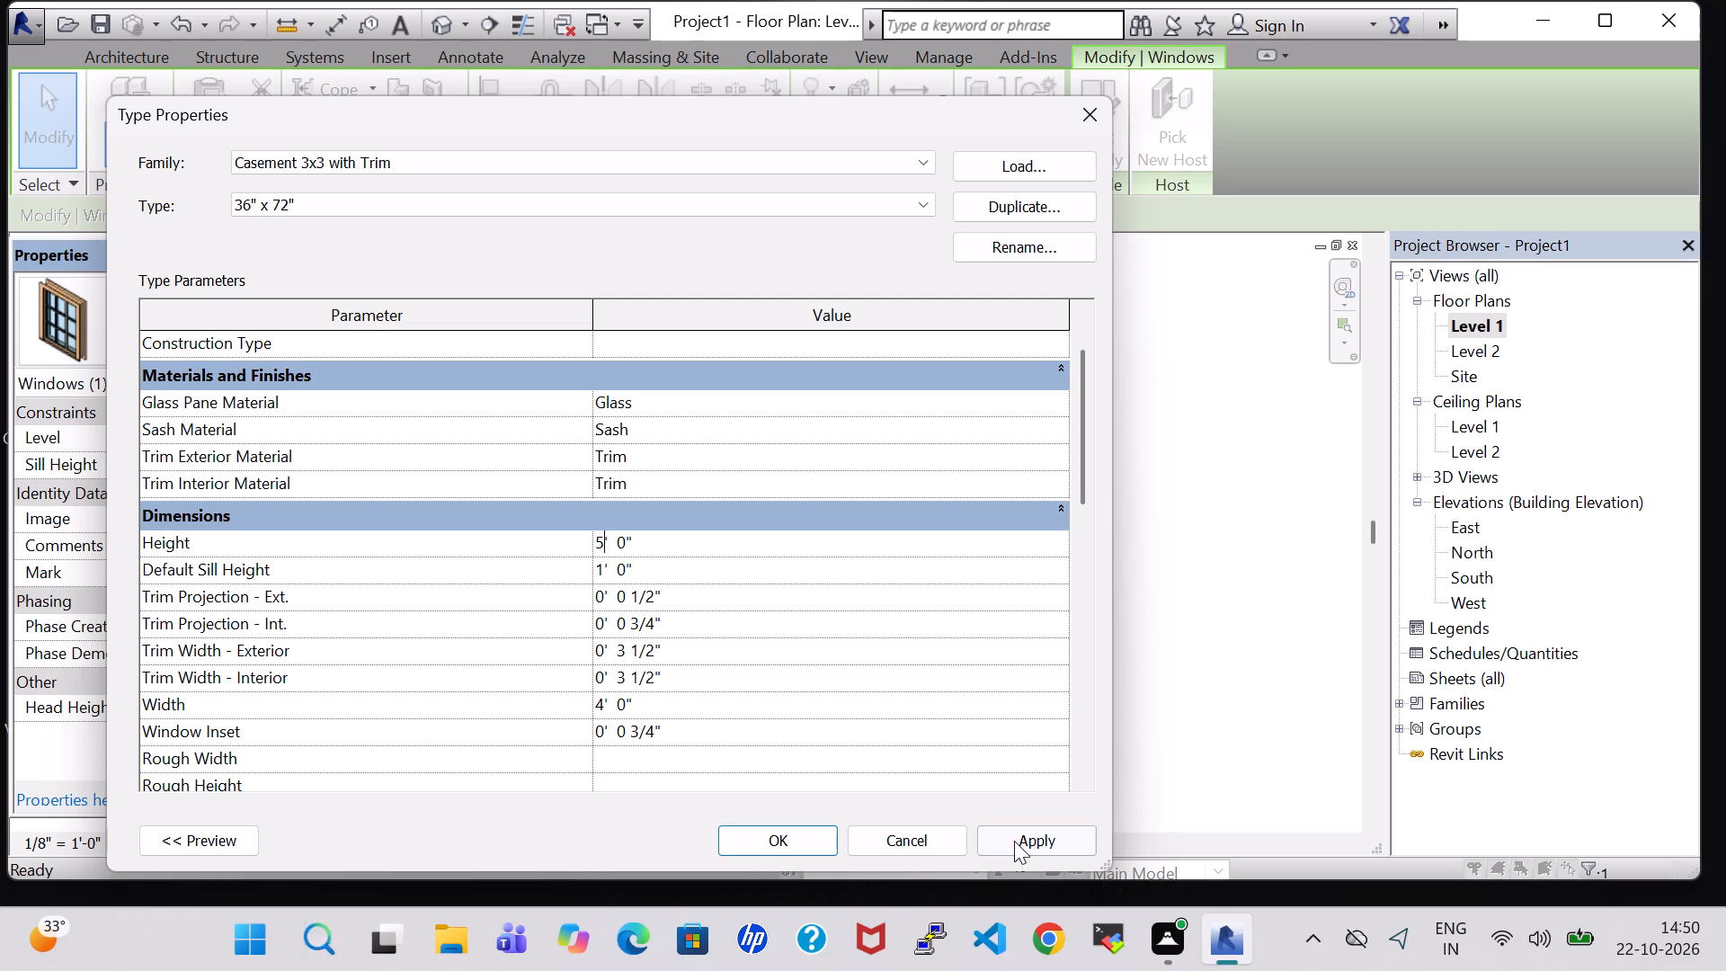
{"action": "left_click", "coordinate": [1014, 841]}
{"action": "left_click", "coordinate": [763, 843]}
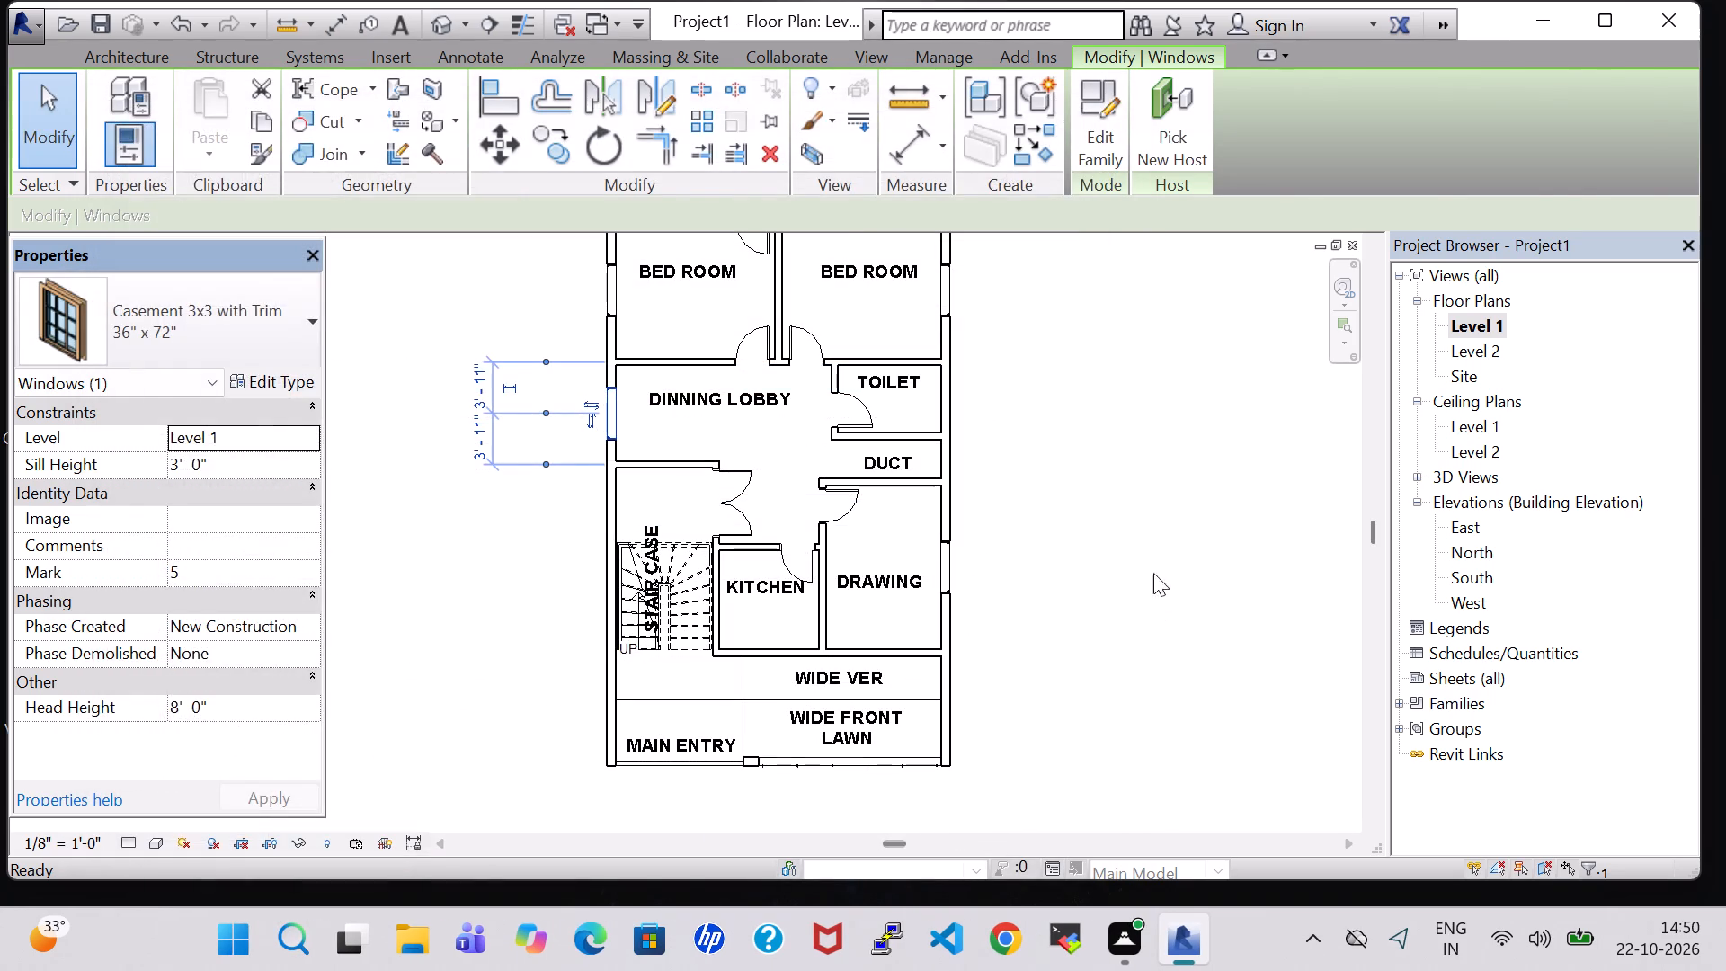
{"action": "left_click", "coordinate": [1143, 560]}
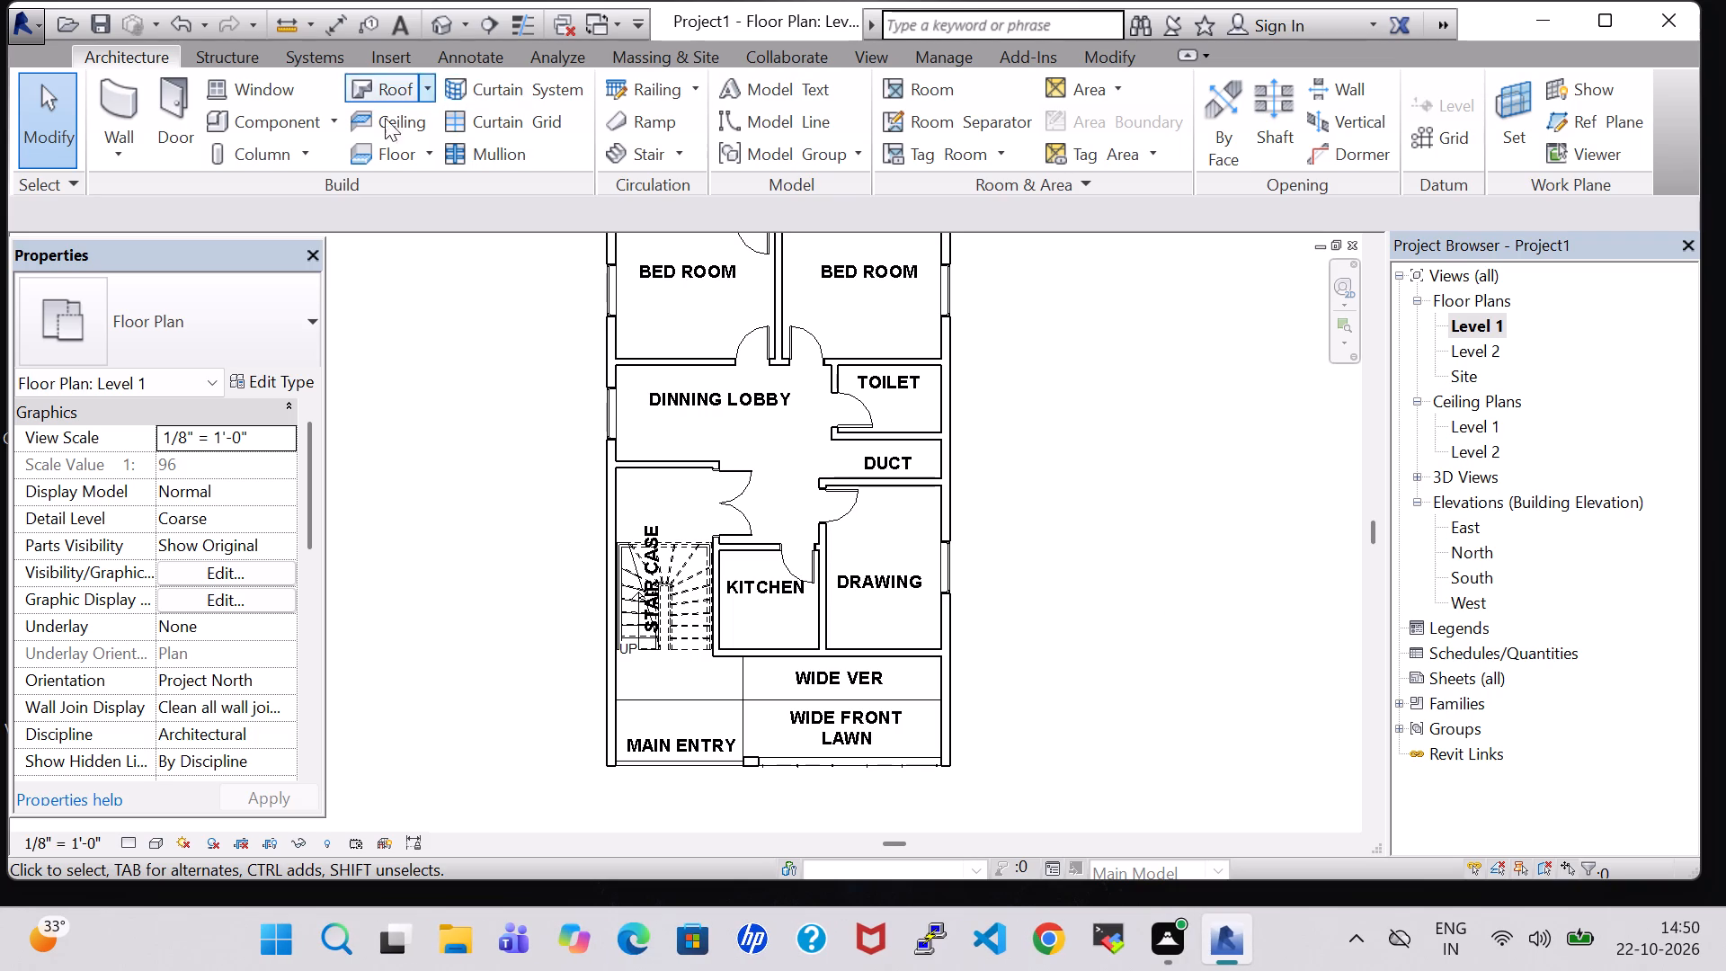
Load the Double Hung with Trim family from the US Imperial Windows library for window placement.
{"action": "left_click", "coordinate": [229, 89]}
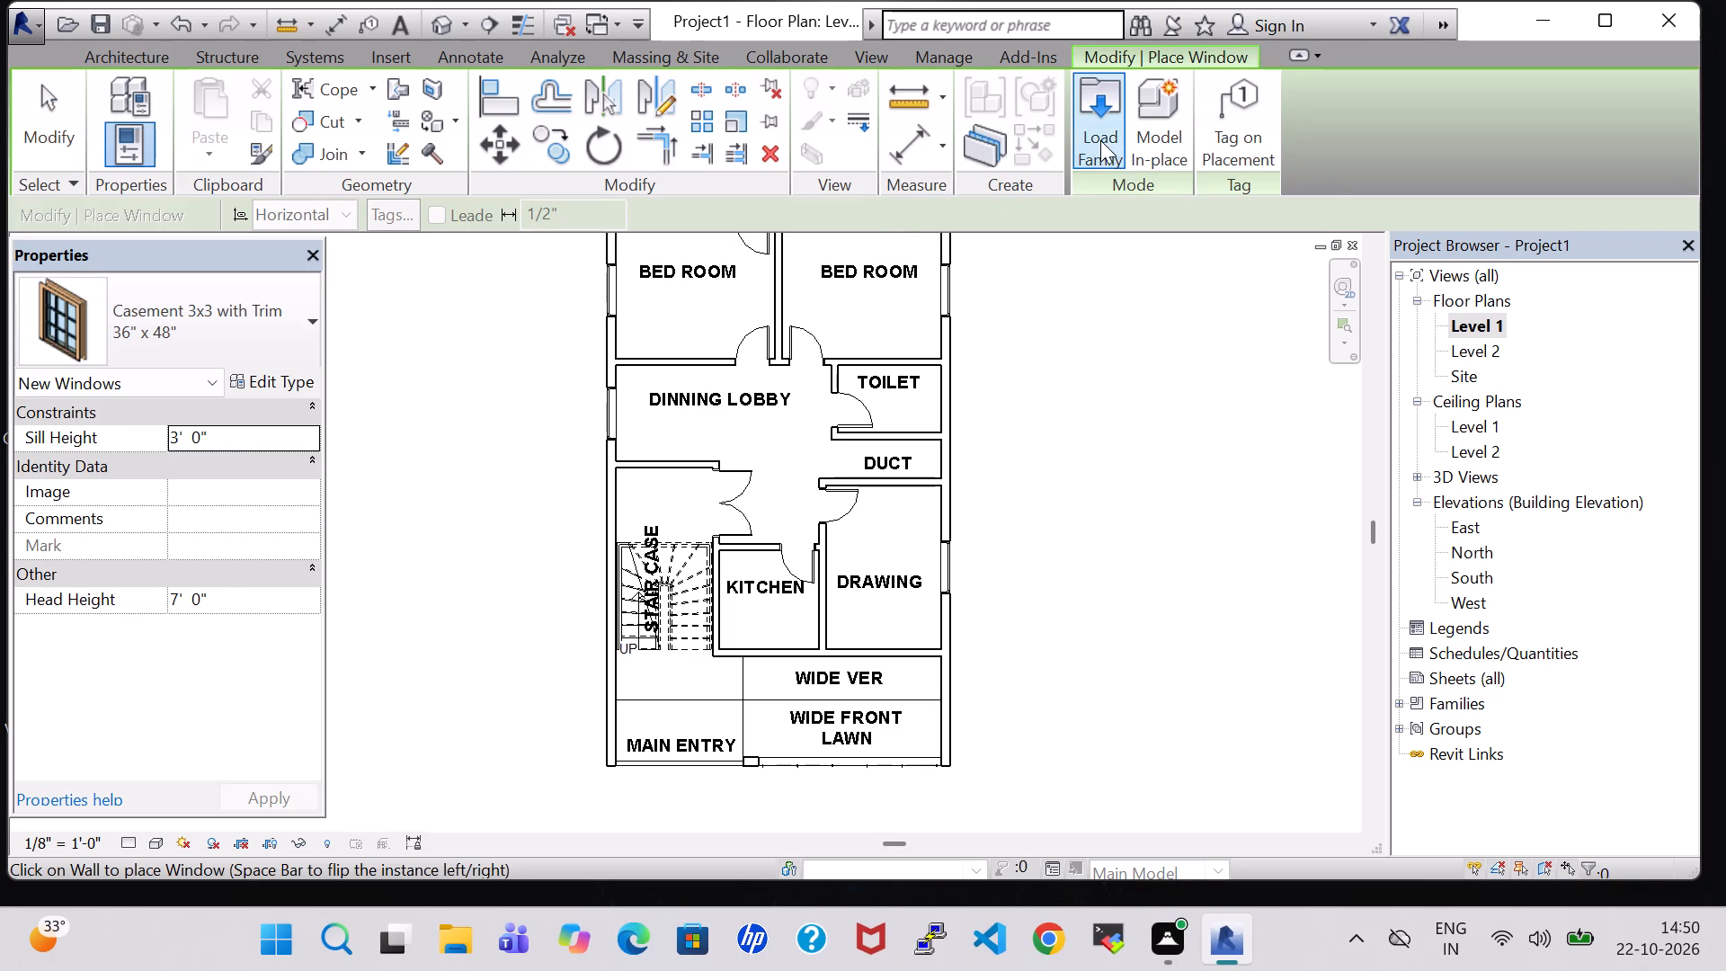
{"action": "left_click", "coordinate": [1113, 129]}
{"action": "scroll", "coordinate": [1045, 446], "scroll_direction": "down", "scroll_amount": 3}
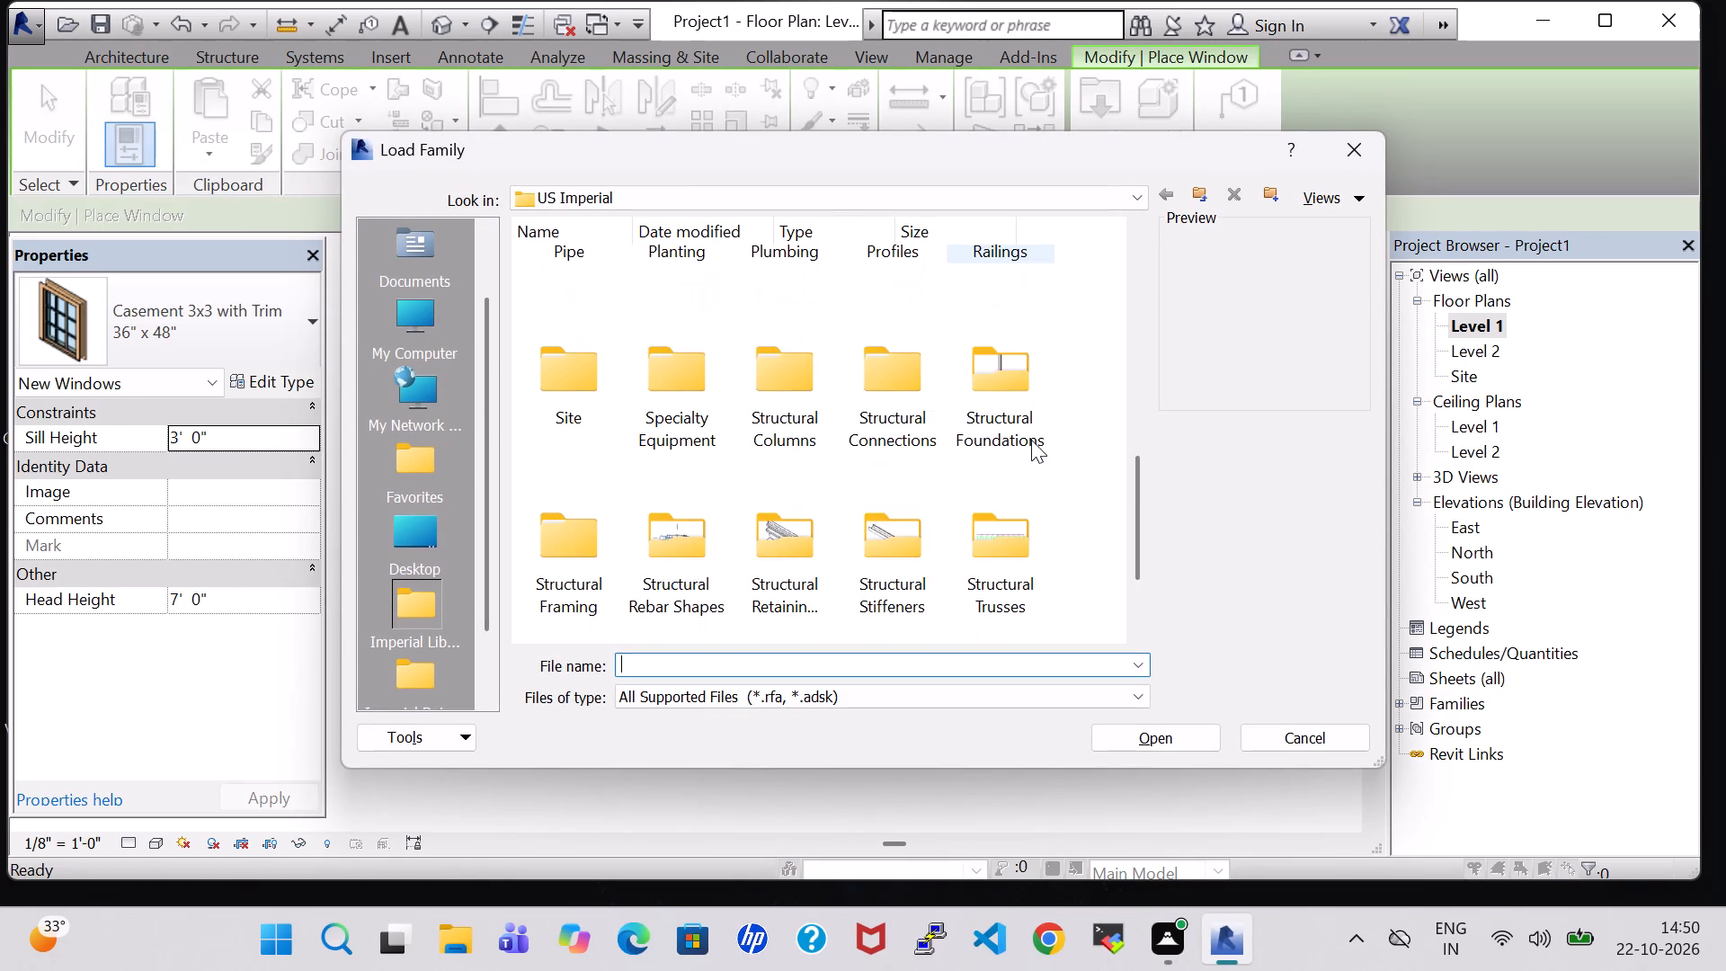
{"action": "scroll", "coordinate": [1031, 440], "scroll_direction": "down", "scroll_amount": 3}
{"action": "double_click", "coordinate": [786, 564]}
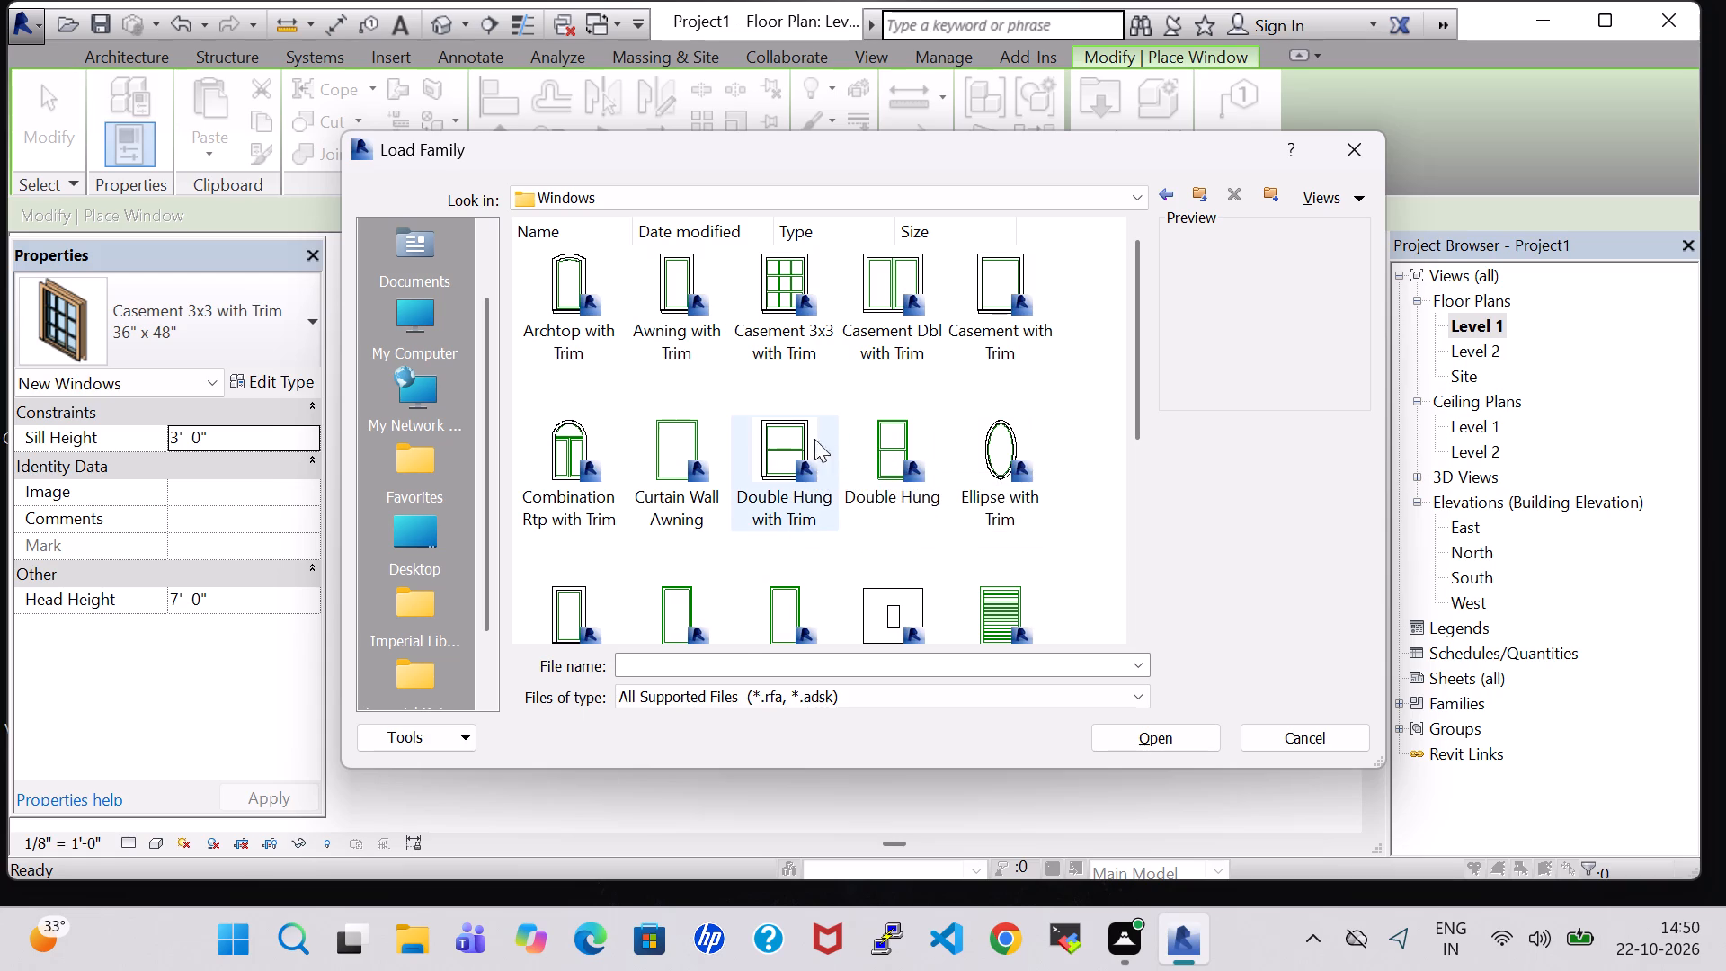
{"action": "left_click", "coordinate": [807, 436]}
{"action": "left_click", "coordinate": [1127, 743]}
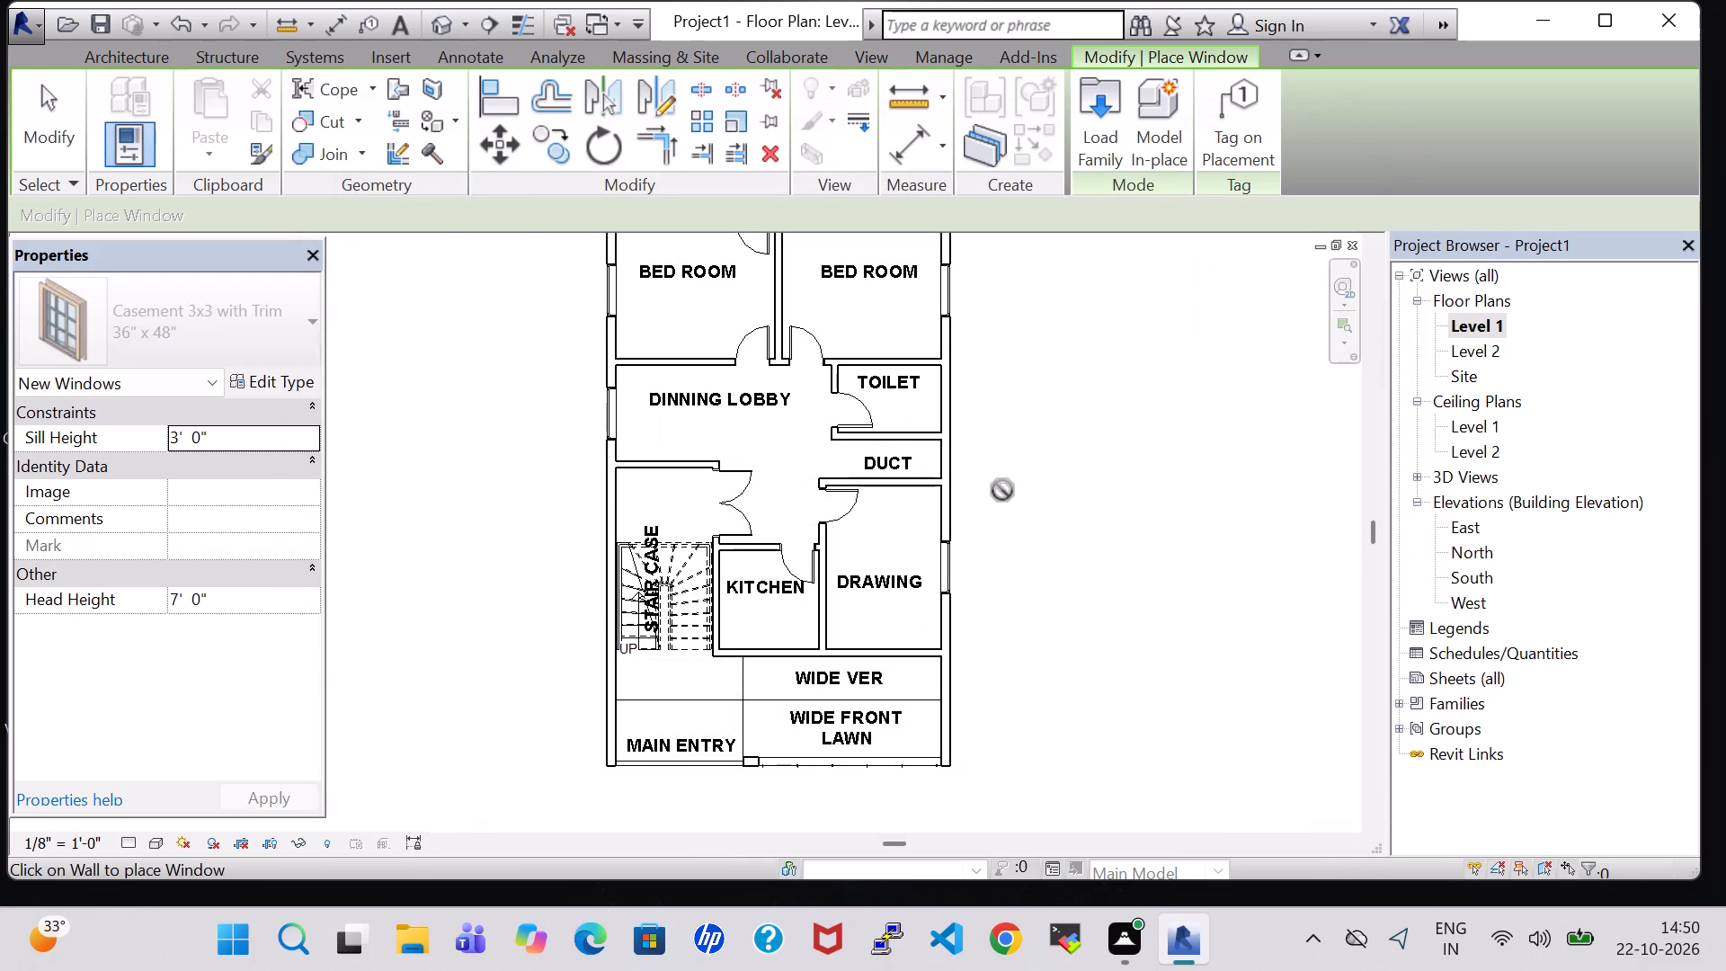
Place 36" x 48" double hung windows in the south walls of the kitchen and the drawing room, the latter about 3' 0" from the east wall.
{"action": "scroll", "coordinate": [813, 615], "scroll_direction": "up", "scroll_amount": 4}
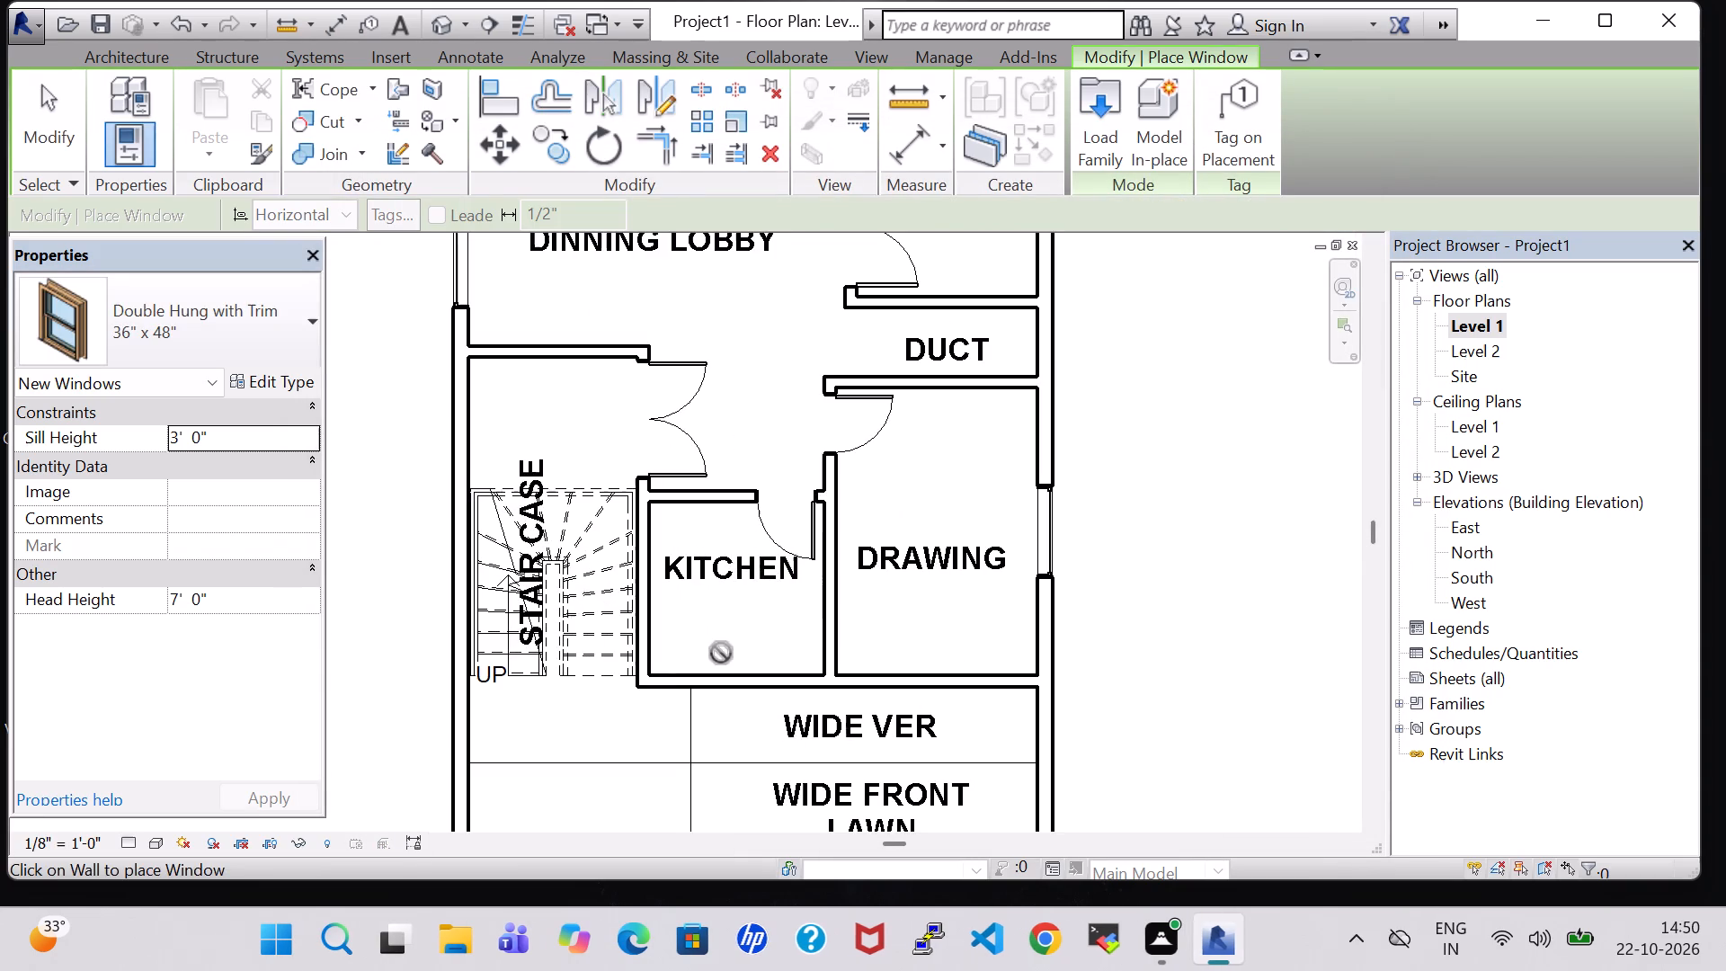
{"action": "left_click", "coordinate": [744, 691]}
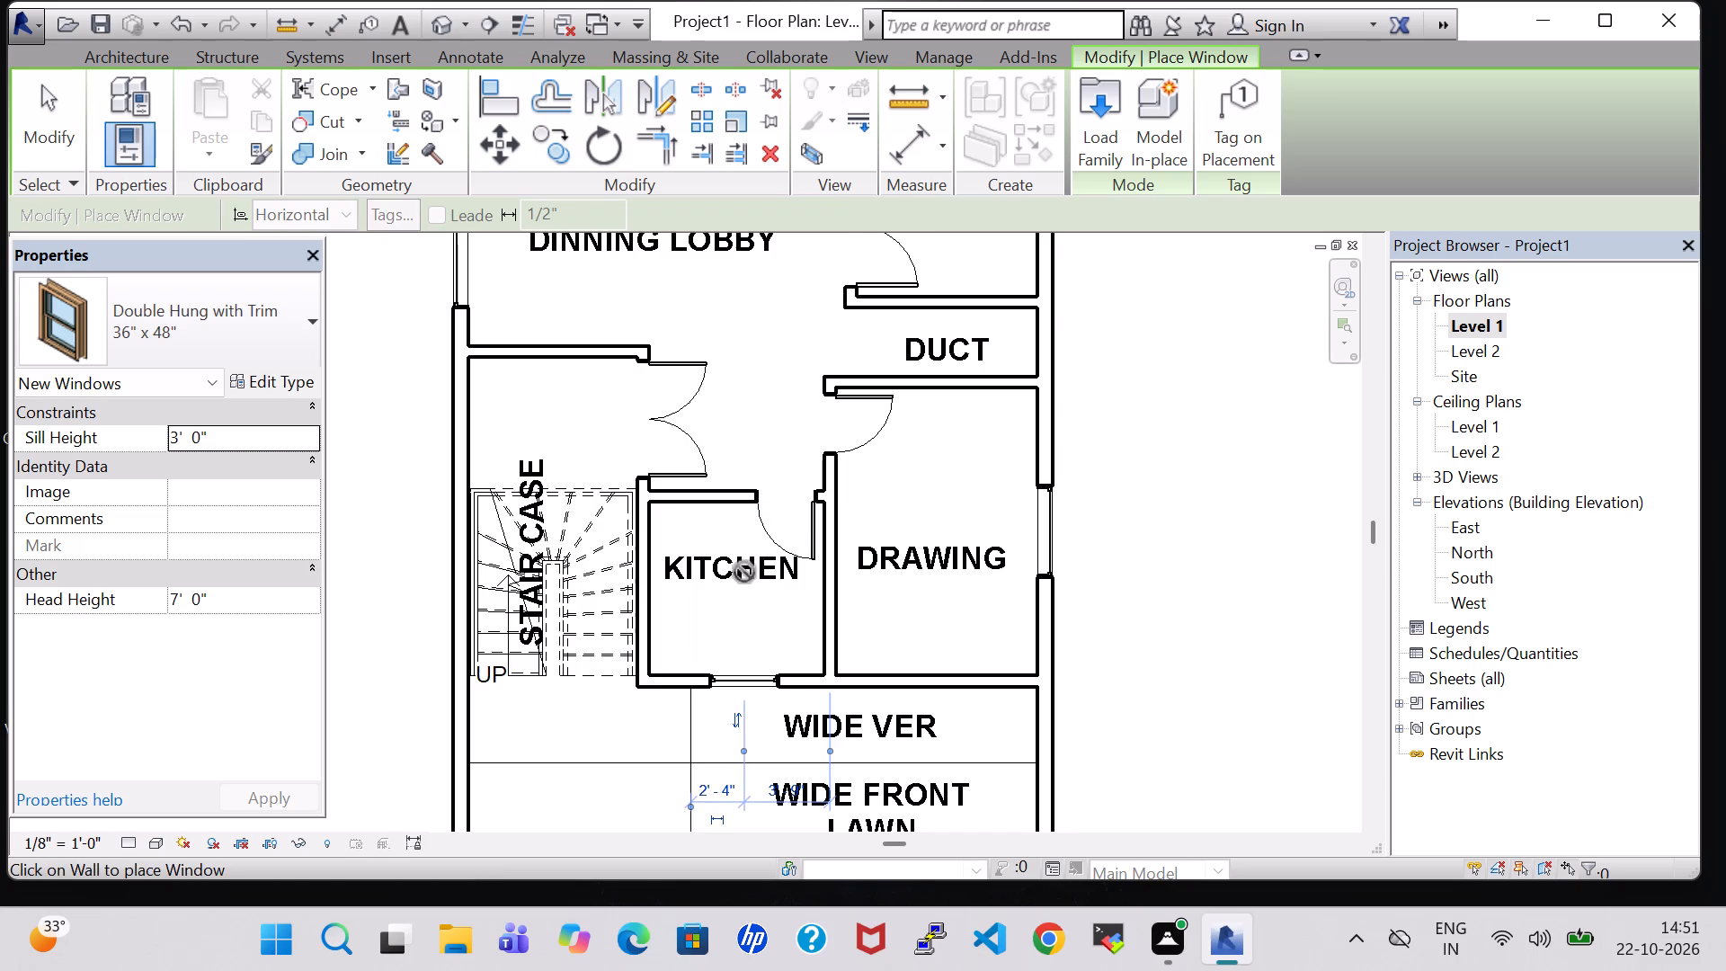
{"action": "scroll", "coordinate": [744, 572], "scroll_direction": "down", "scroll_amount": 2}
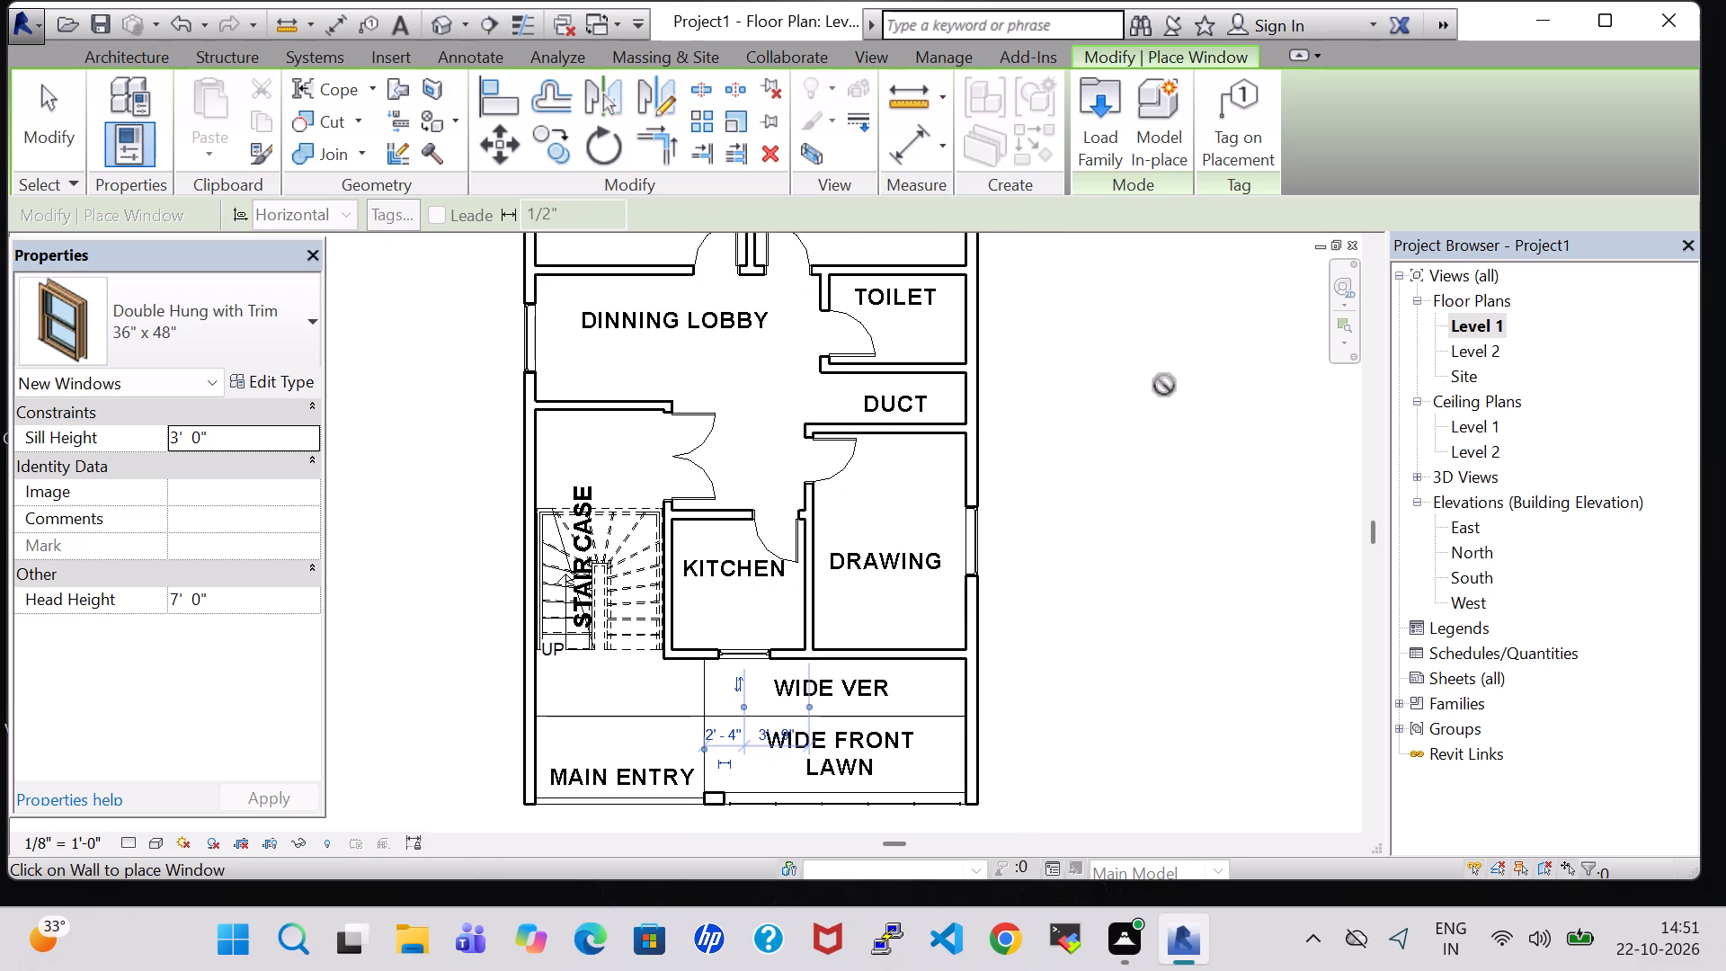
{"action": "middle_click_drag", "start_coordinate": [1161, 431], "coordinate": [1167, 615]}
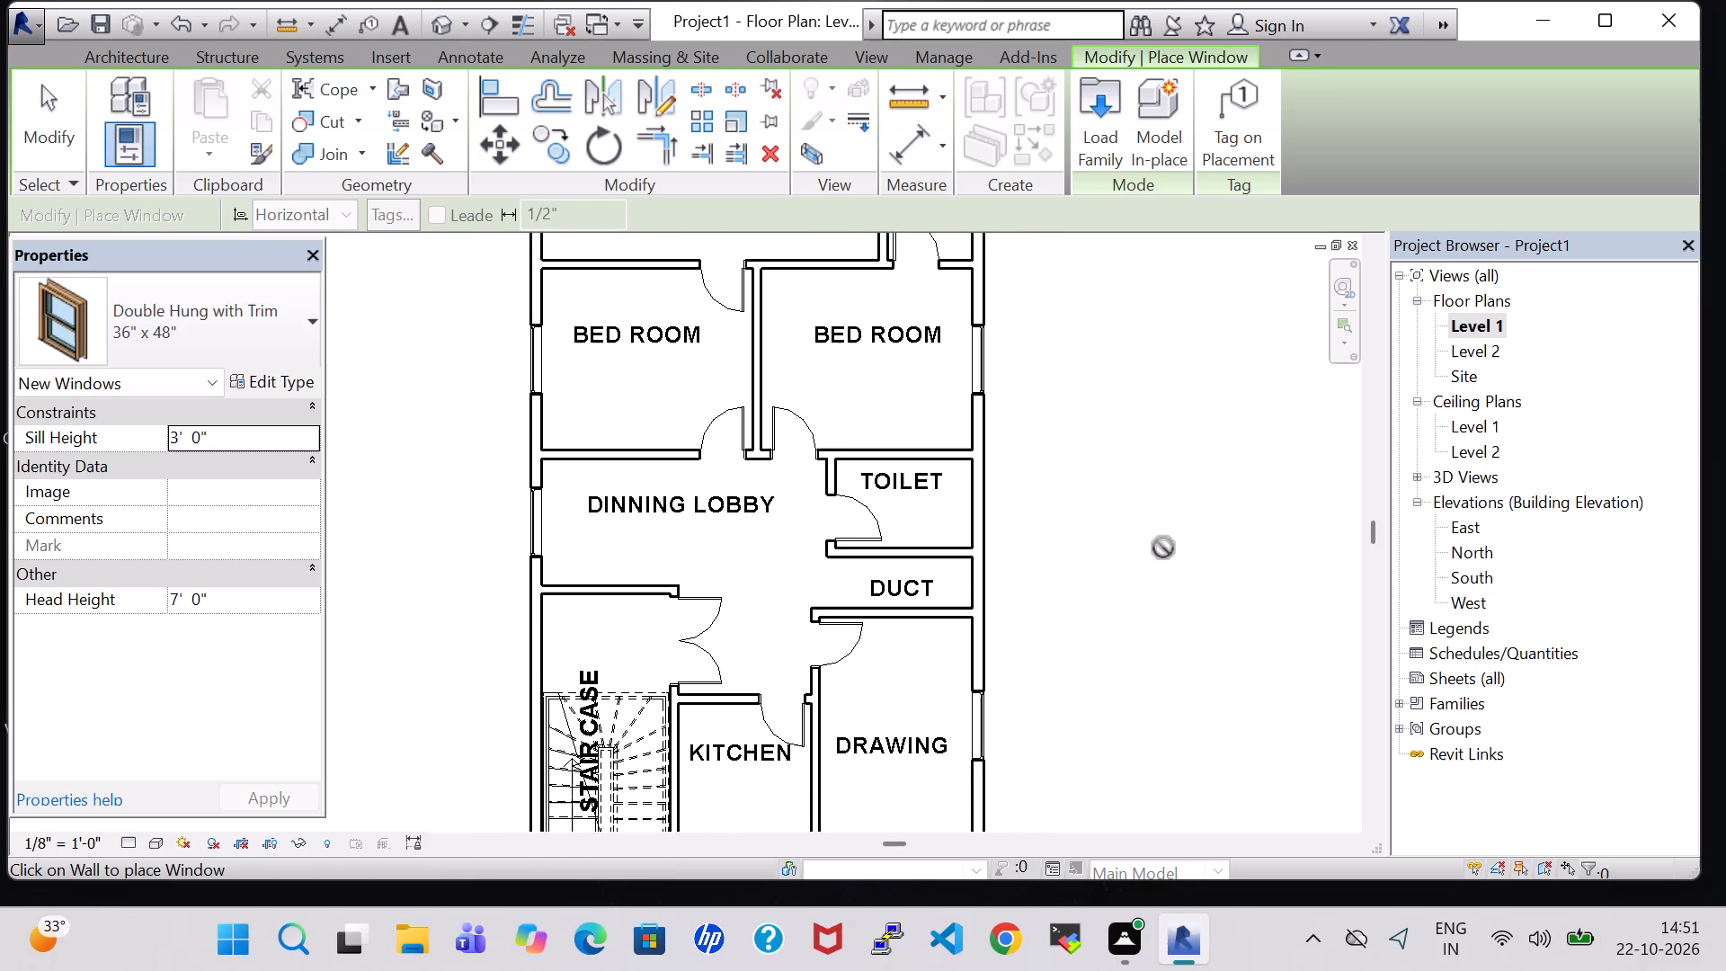
{"action": "middle_click", "coordinate": [1163, 548]}
{"action": "middle_click_drag", "start_coordinate": [1147, 623], "coordinate": [1152, 717]}
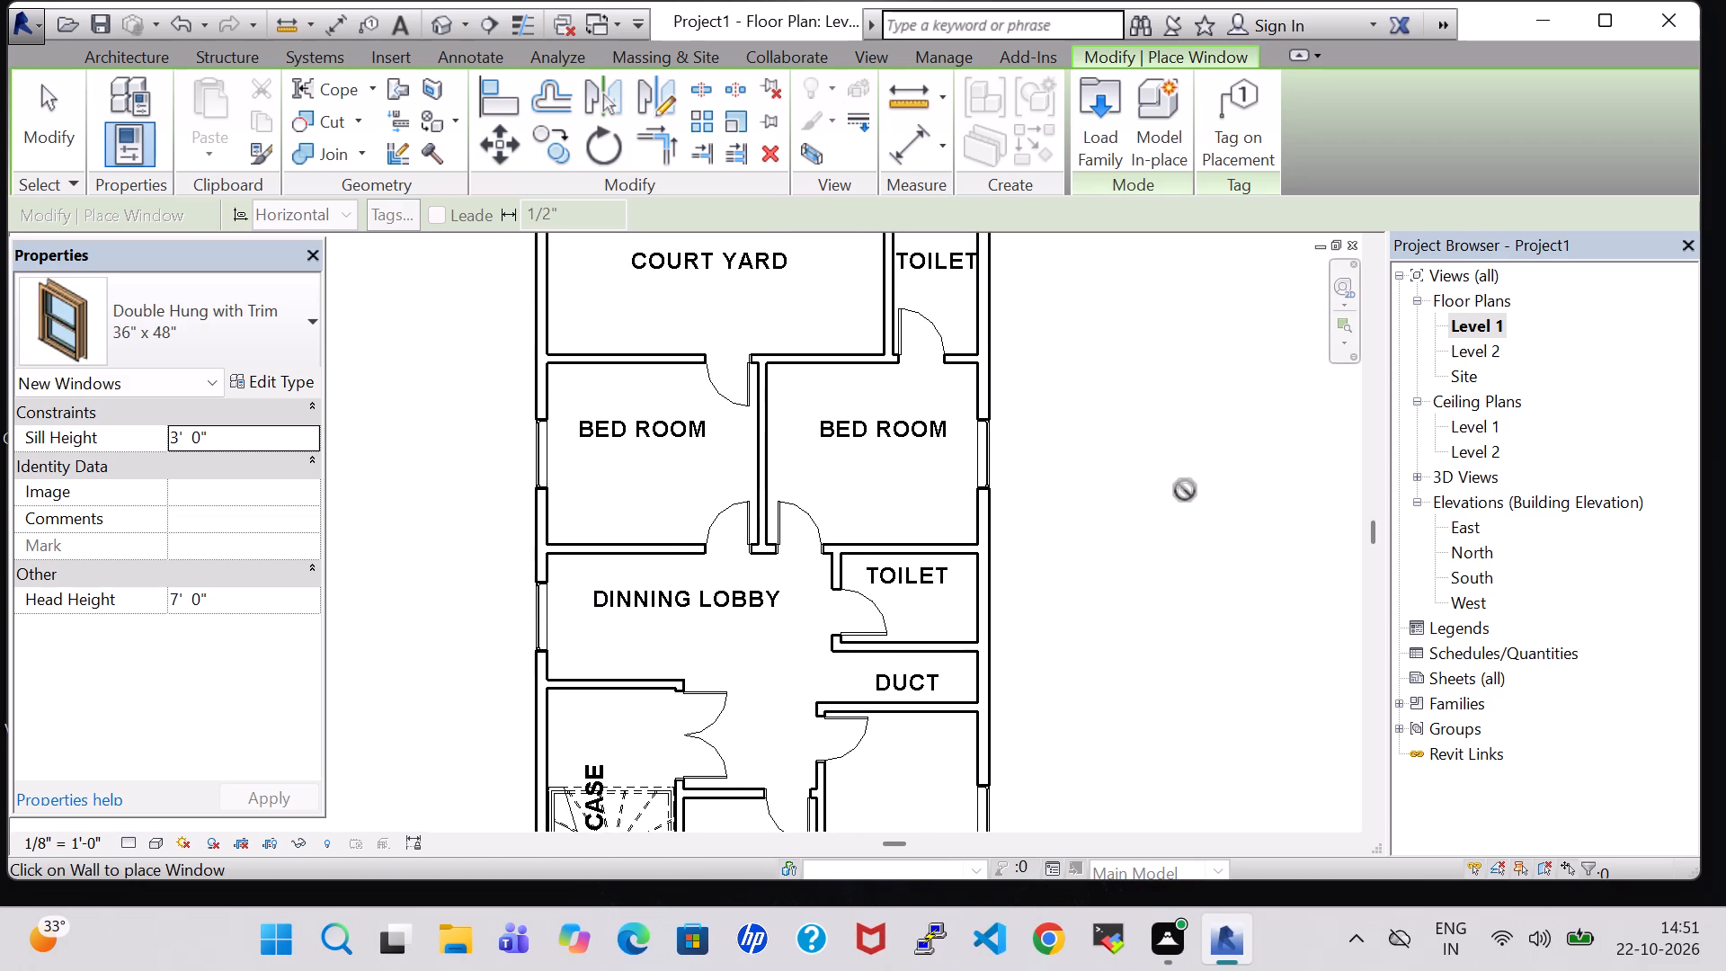
{"action": "scroll", "coordinate": [1124, 407], "scroll_direction": "down", "scroll_amount": 1}
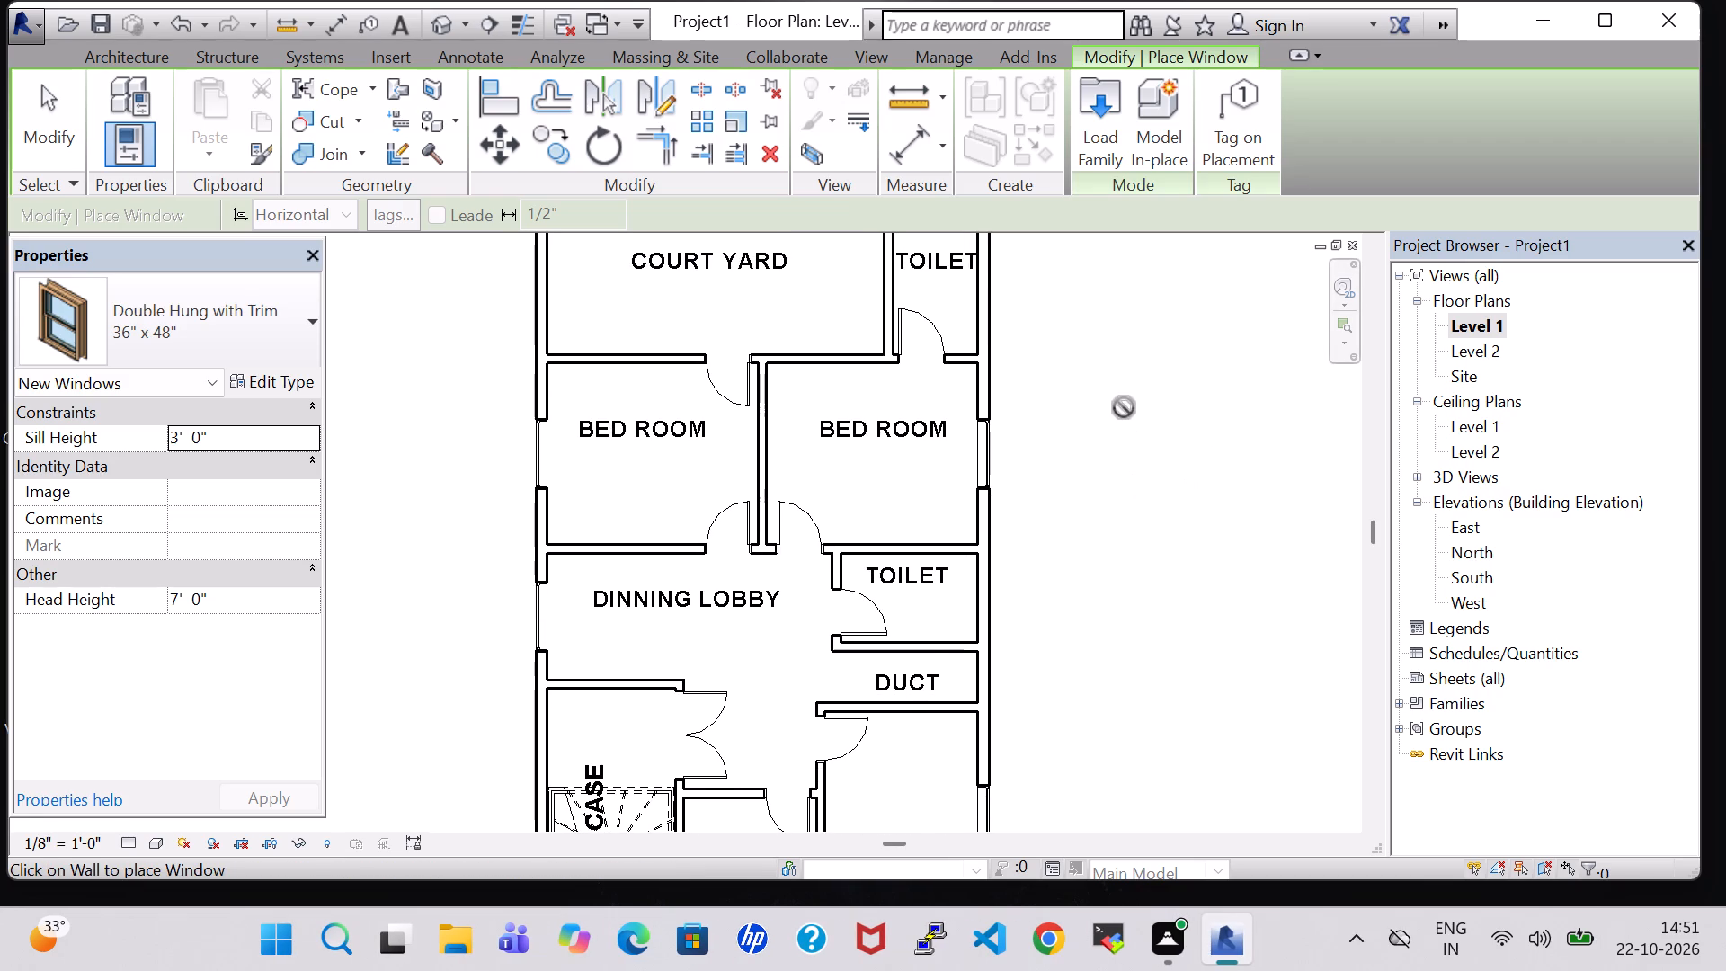
{"action": "middle_click_drag", "start_coordinate": [1124, 407], "coordinate": [1068, 501]}
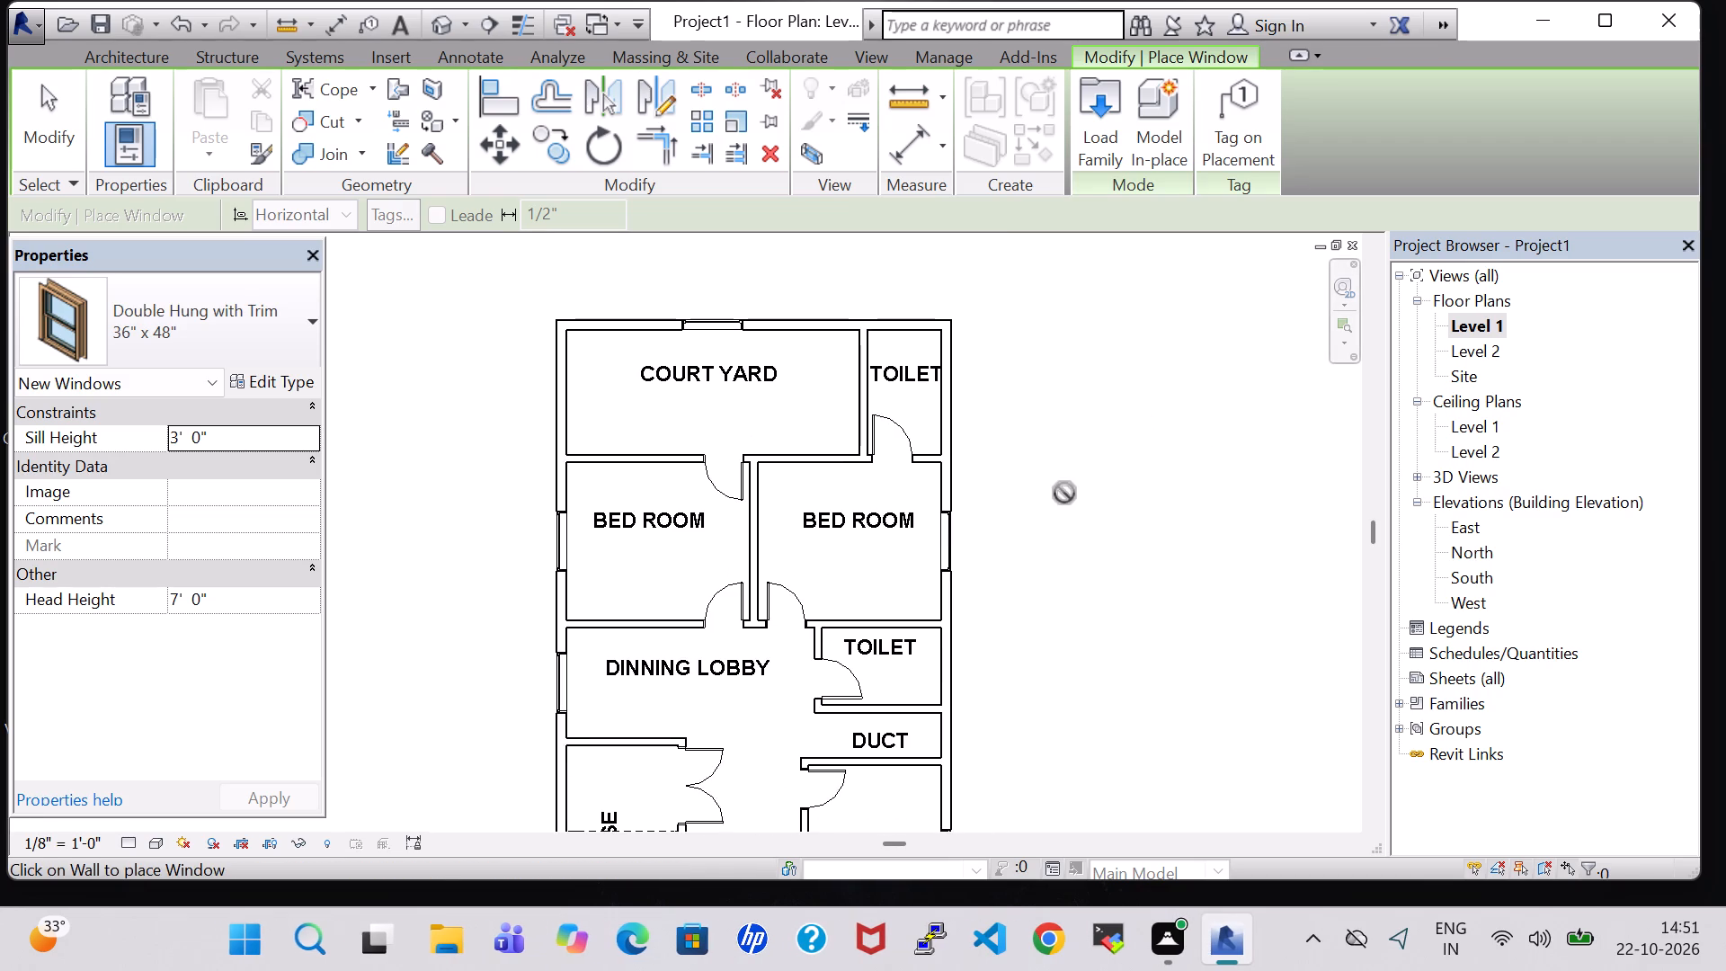
{"action": "scroll", "coordinate": [1064, 493], "scroll_direction": "down", "scroll_amount": 1}
{"action": "middle_click_drag", "start_coordinate": [1075, 630], "coordinate": [1079, 548]}
{"action": "scroll", "coordinate": [1079, 548], "scroll_direction": "down", "scroll_amount": 1}
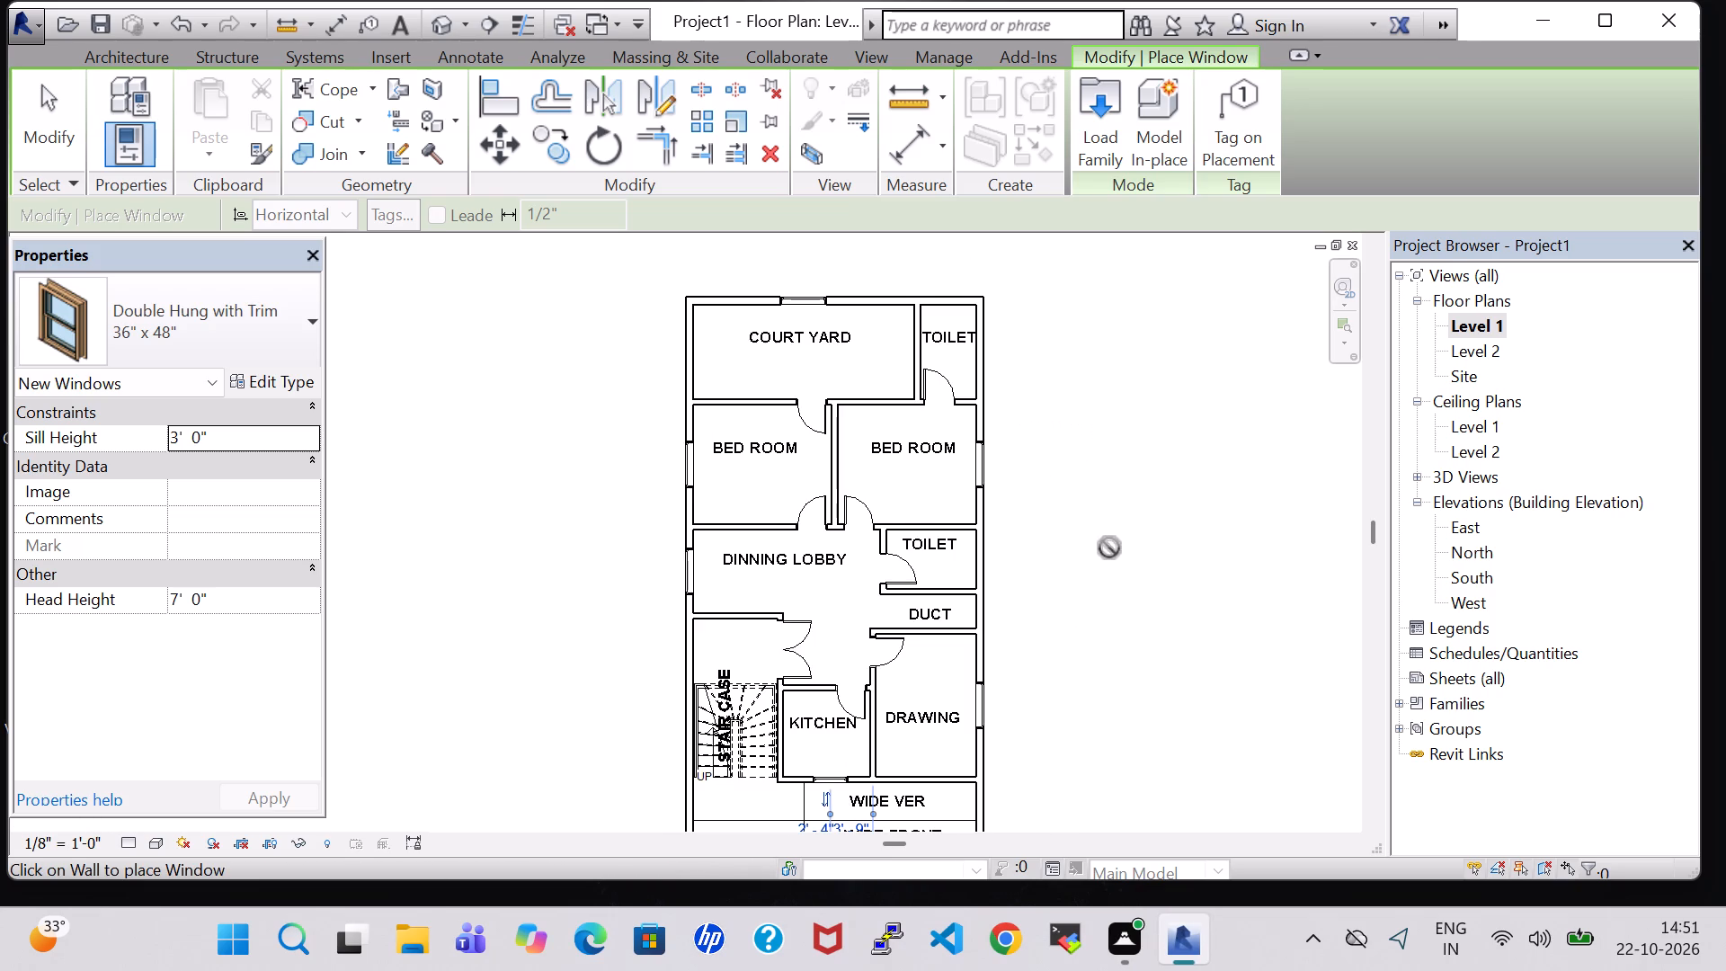
{"action": "middle_click_drag", "start_coordinate": [1109, 548], "coordinate": [1076, 495]}
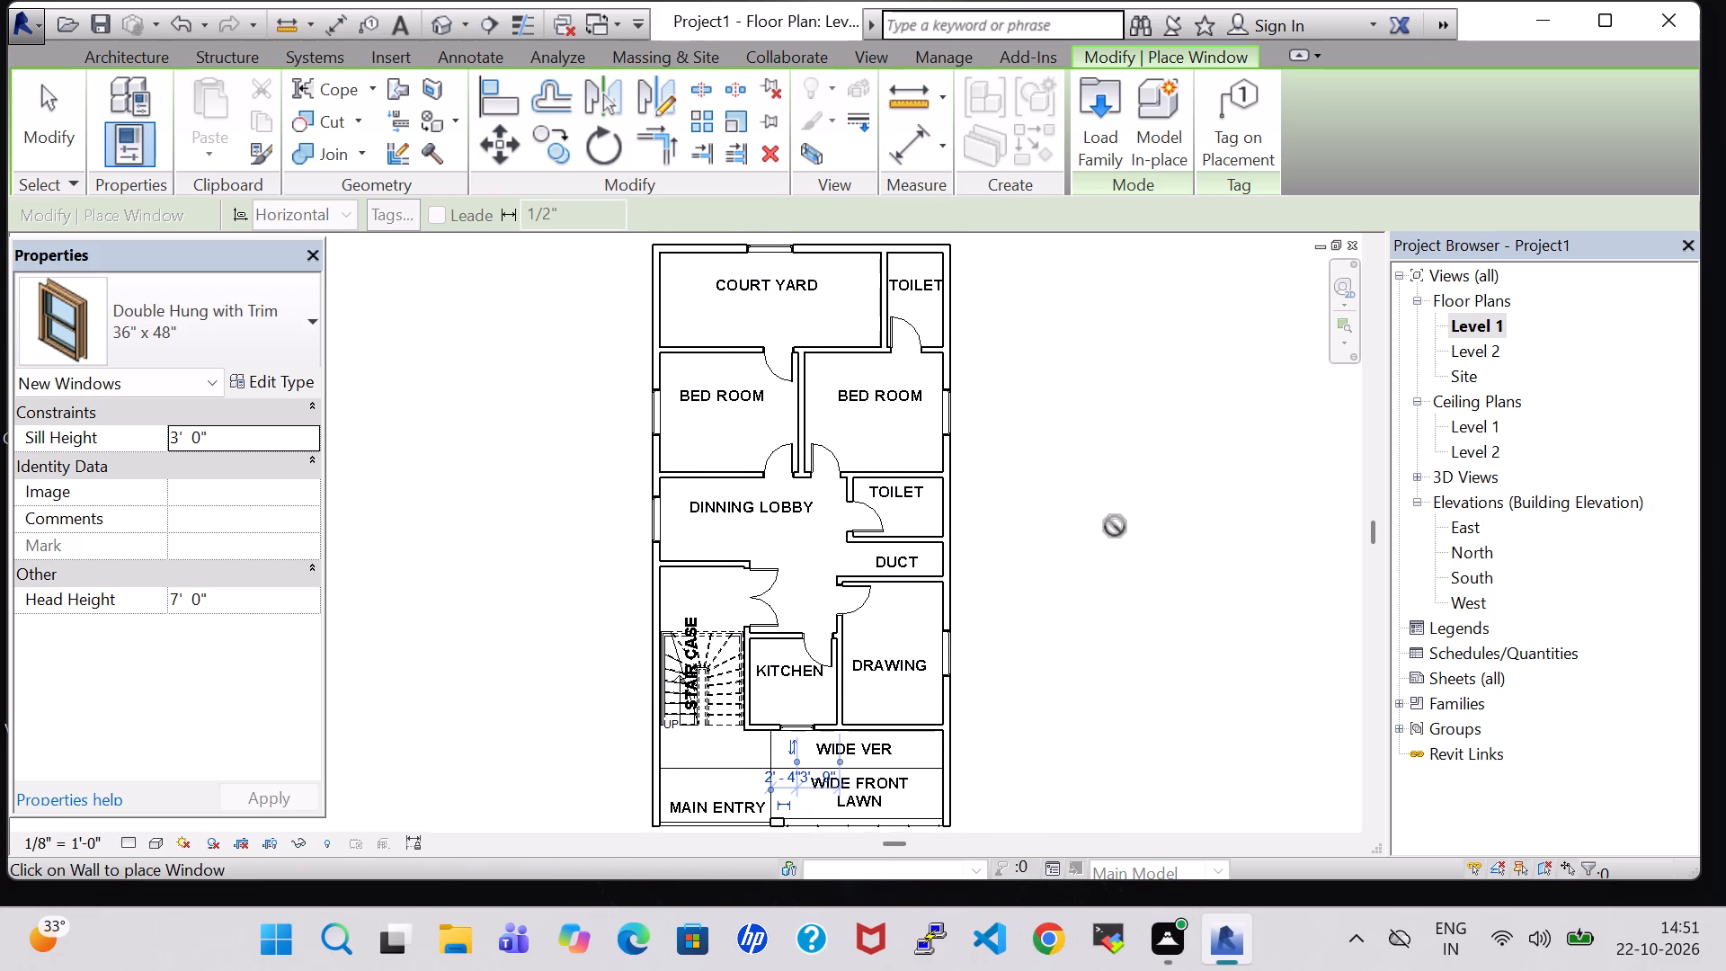
{"action": "scroll", "coordinate": [894, 744], "scroll_direction": "up", "scroll_amount": 5}
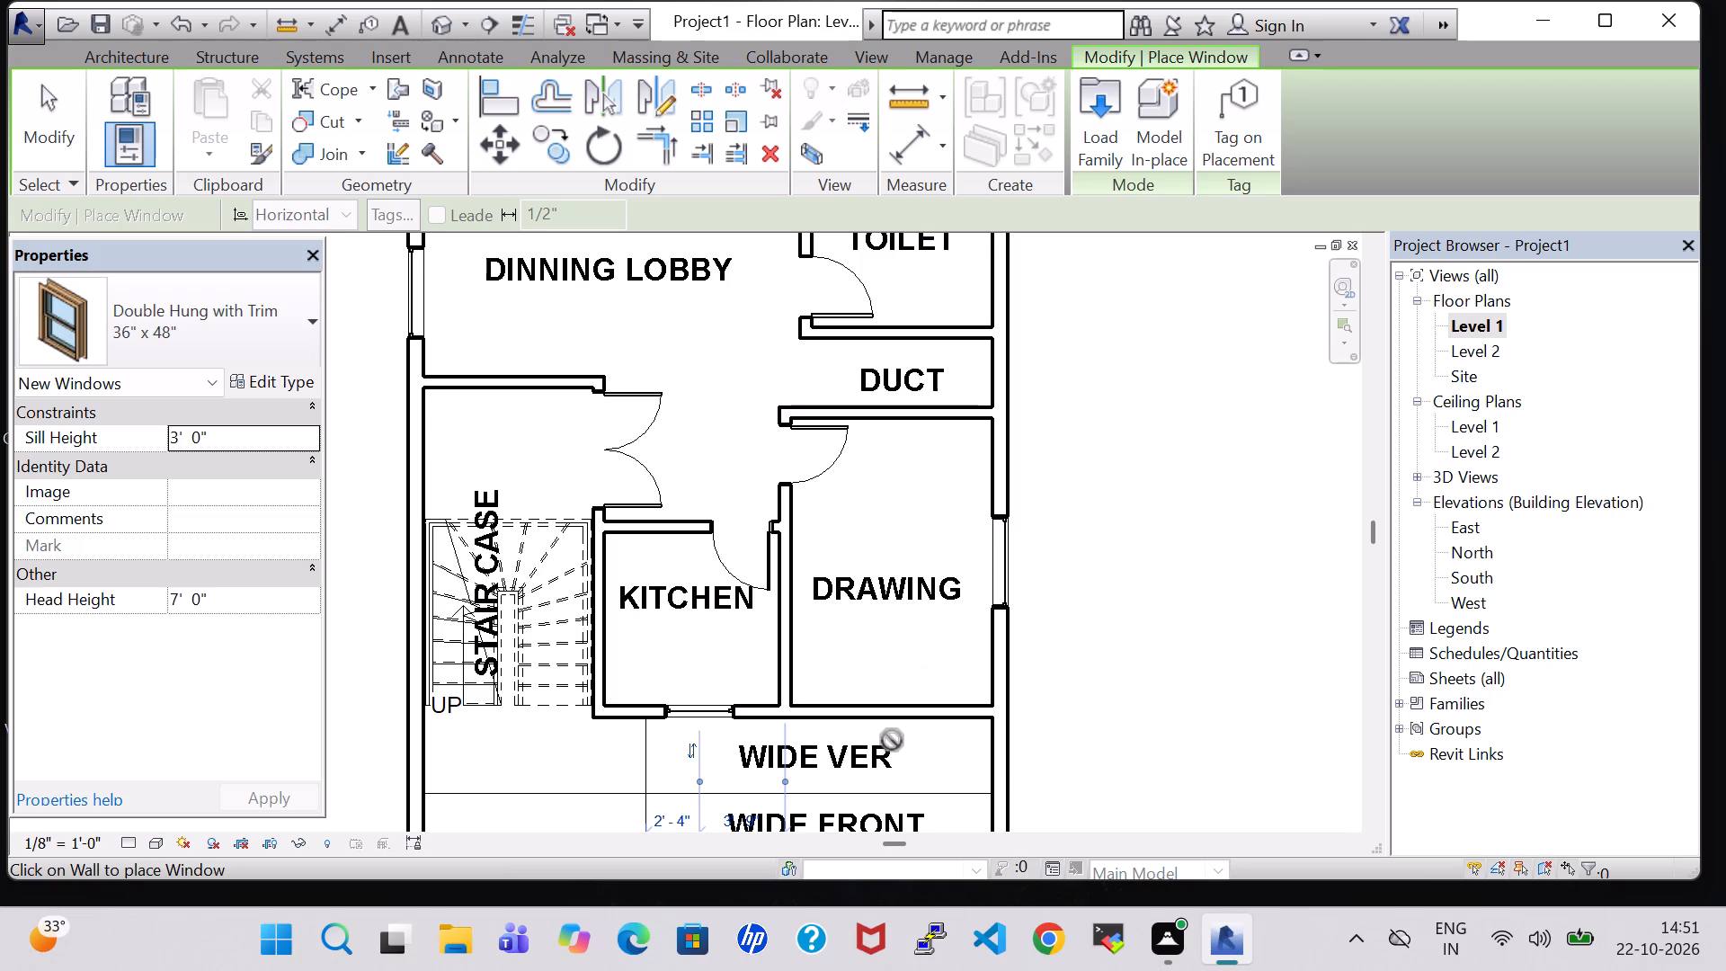
{"action": "left_click", "coordinate": [932, 708]}
{"action": "key", "text": "Escape"}
{"action": "key", "text": "Escape"}
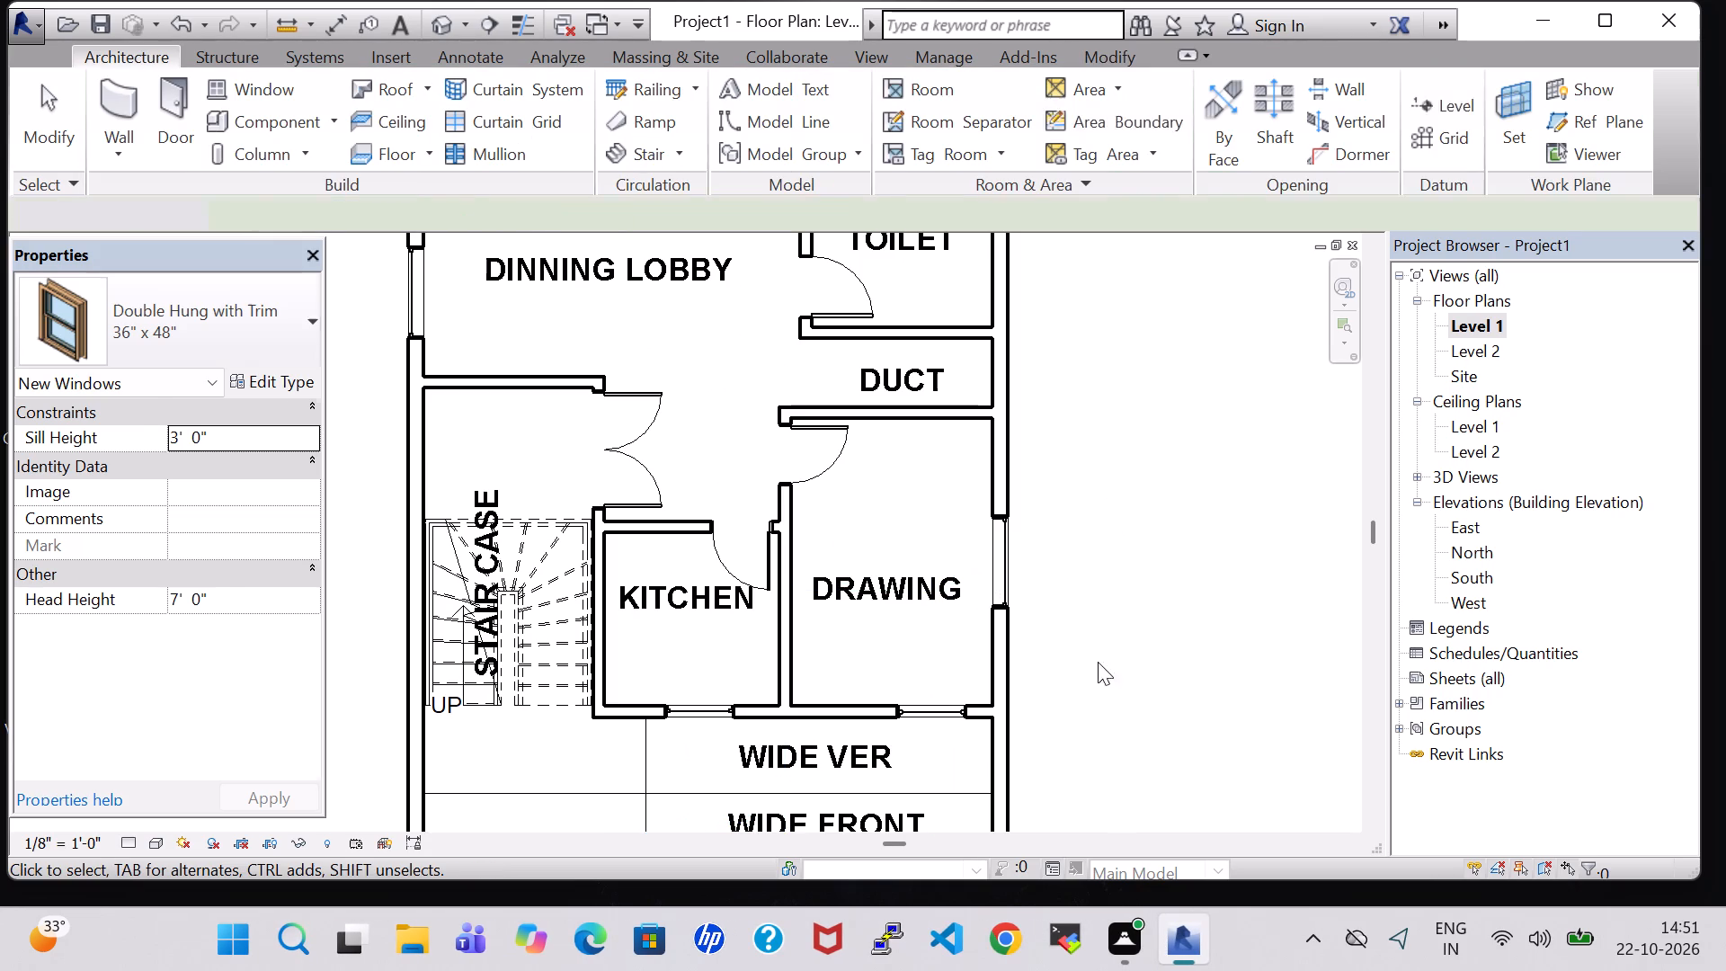
Examine the new kitchen and drawing room front windows from several angles in the 3D view.
{"action": "left_click", "coordinate": [445, 20]}
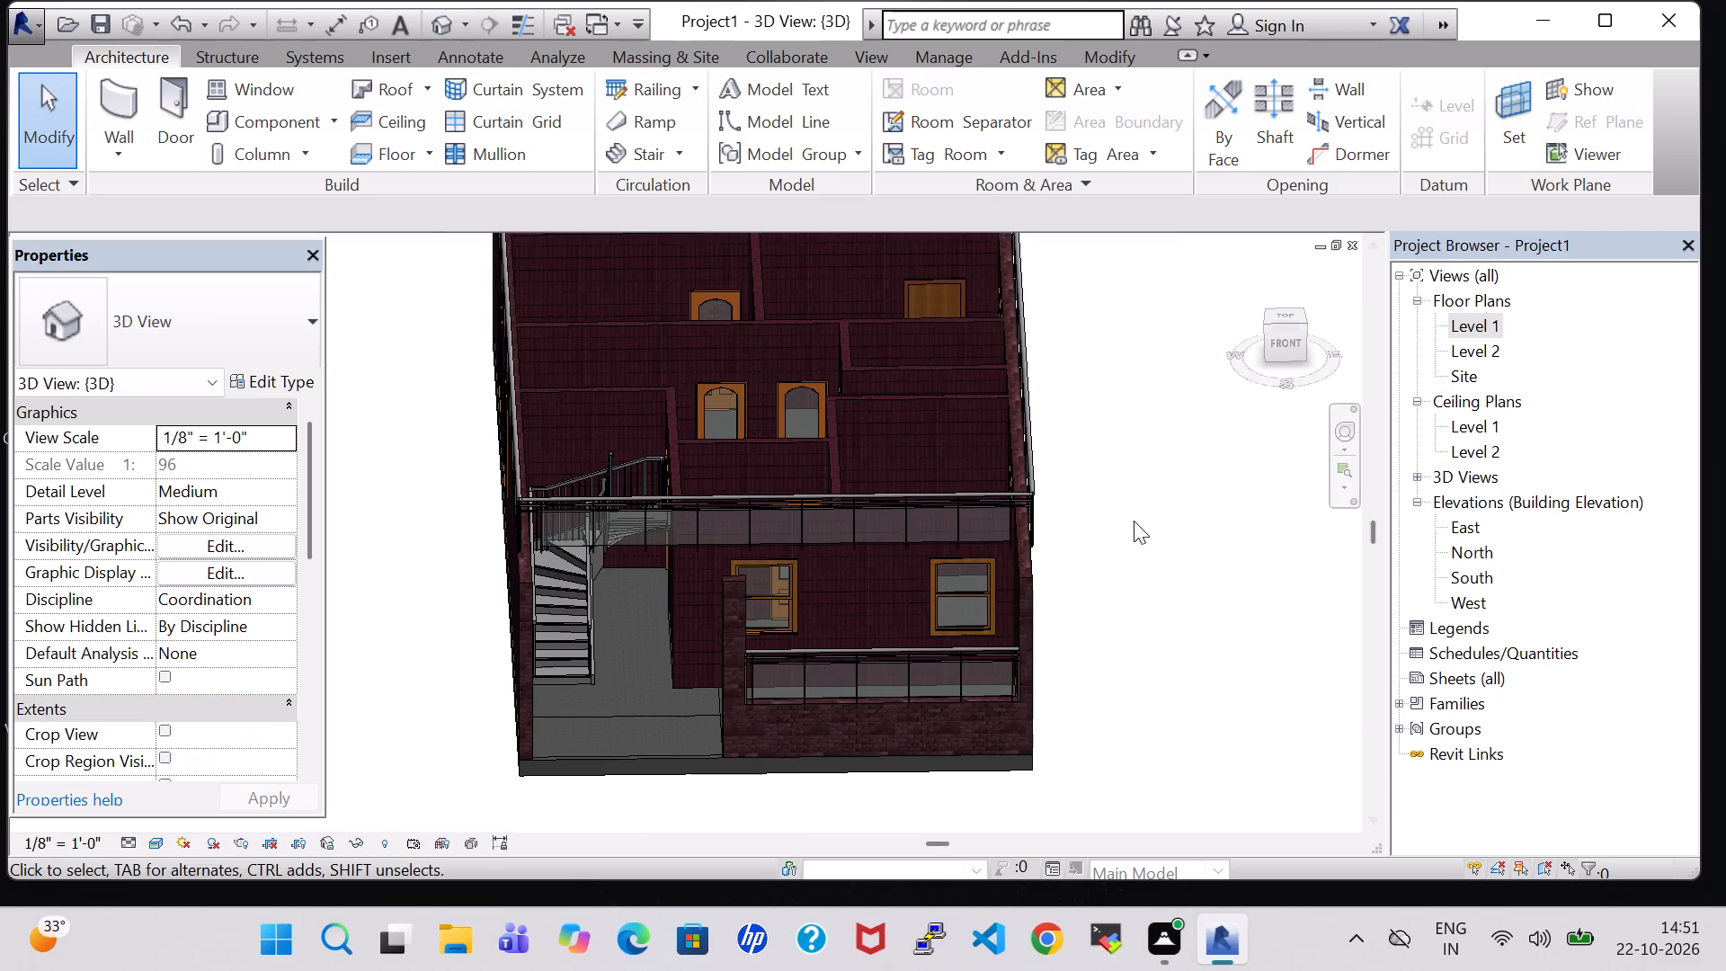
{"action": "middle_click_drag", "start_coordinate": [1134, 521], "coordinate": [1126, 662], "text": "shift"}
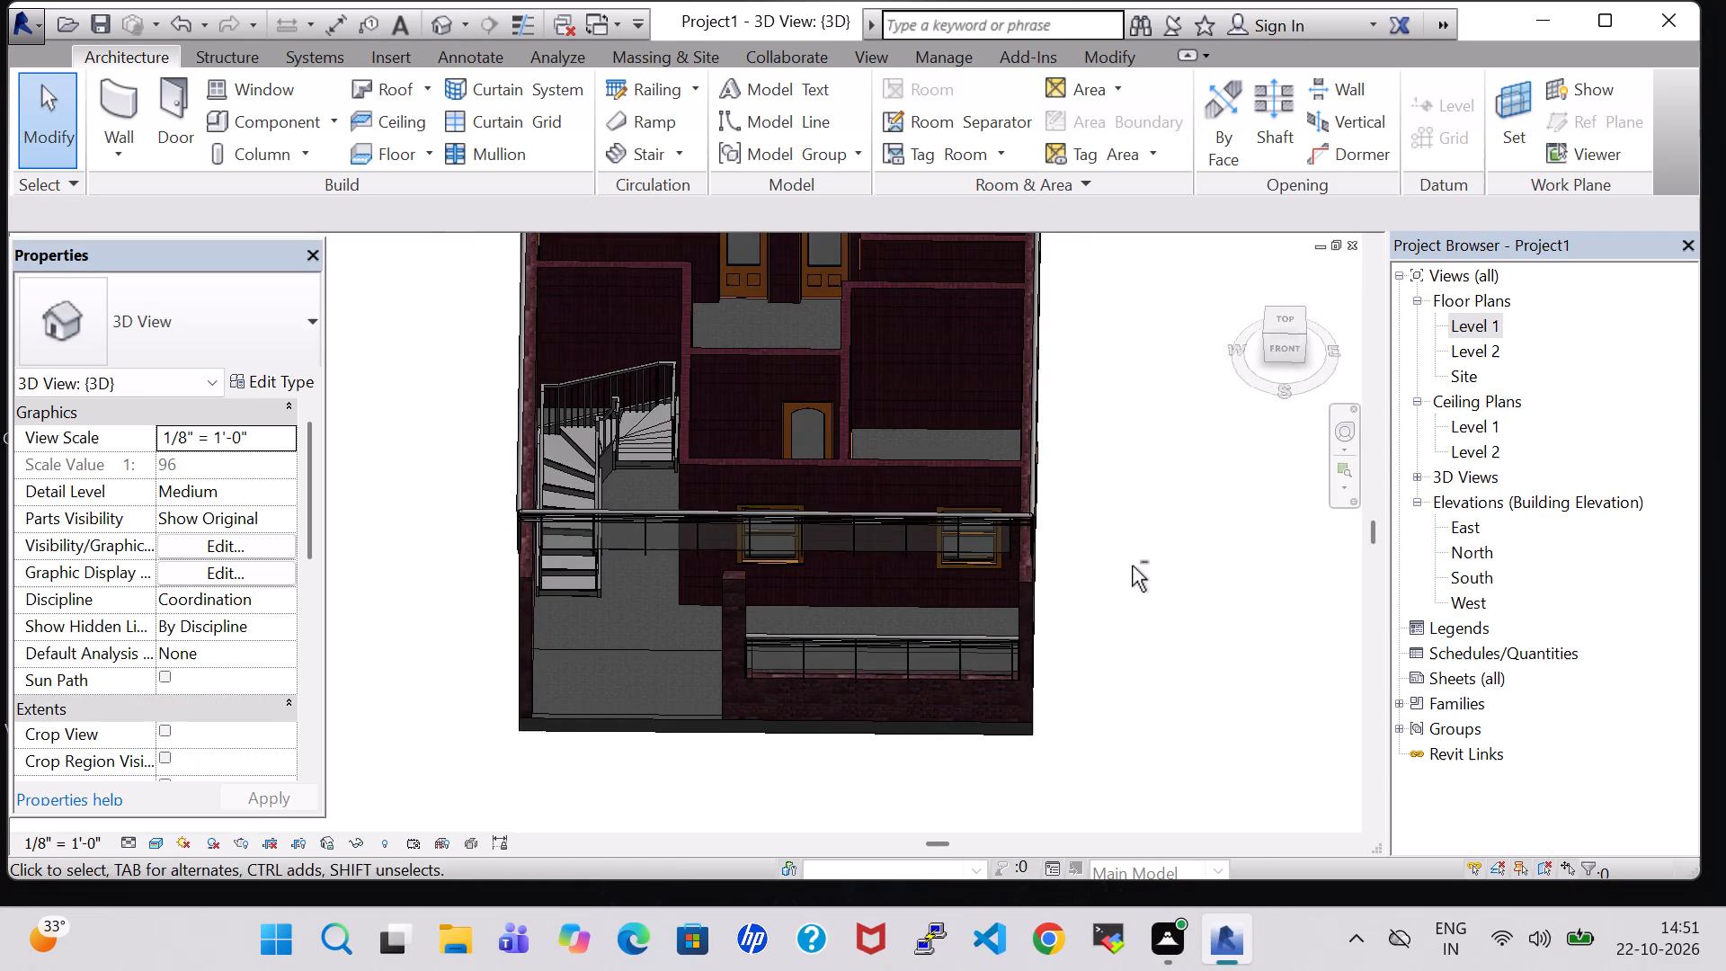
{"action": "middle_click_drag", "start_coordinate": [1132, 566], "coordinate": [1136, 667], "text": "shift"}
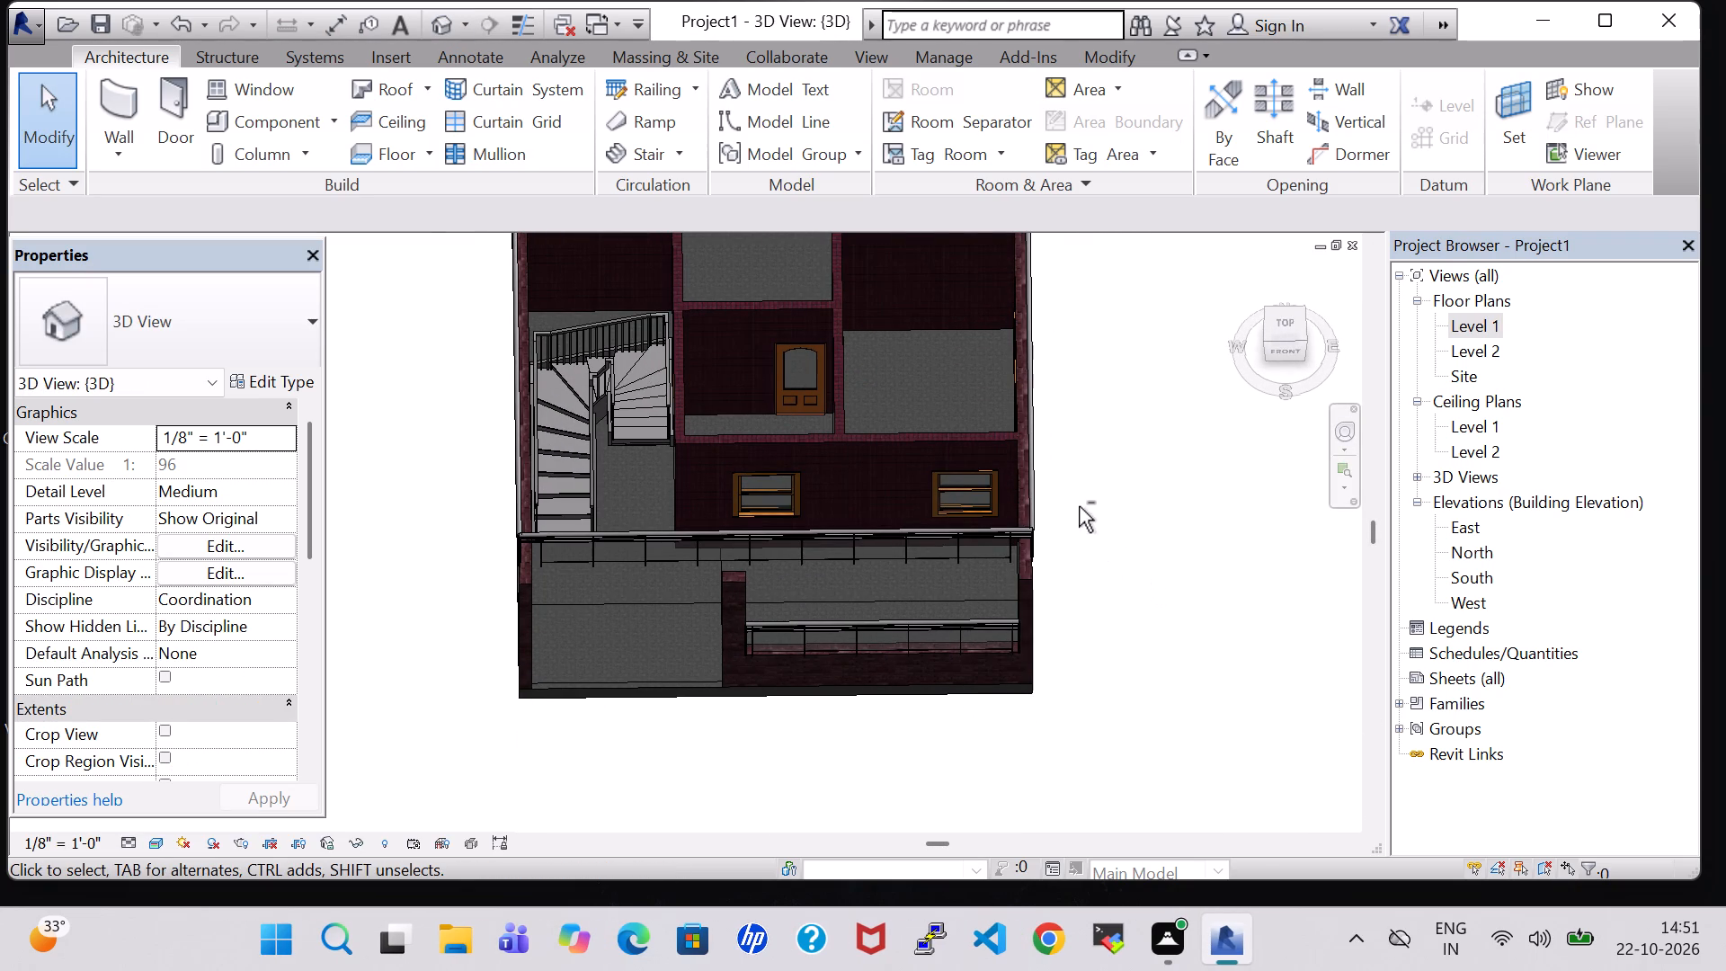
{"action": "middle_click", "coordinate": [595, 784], "text": "shift"}
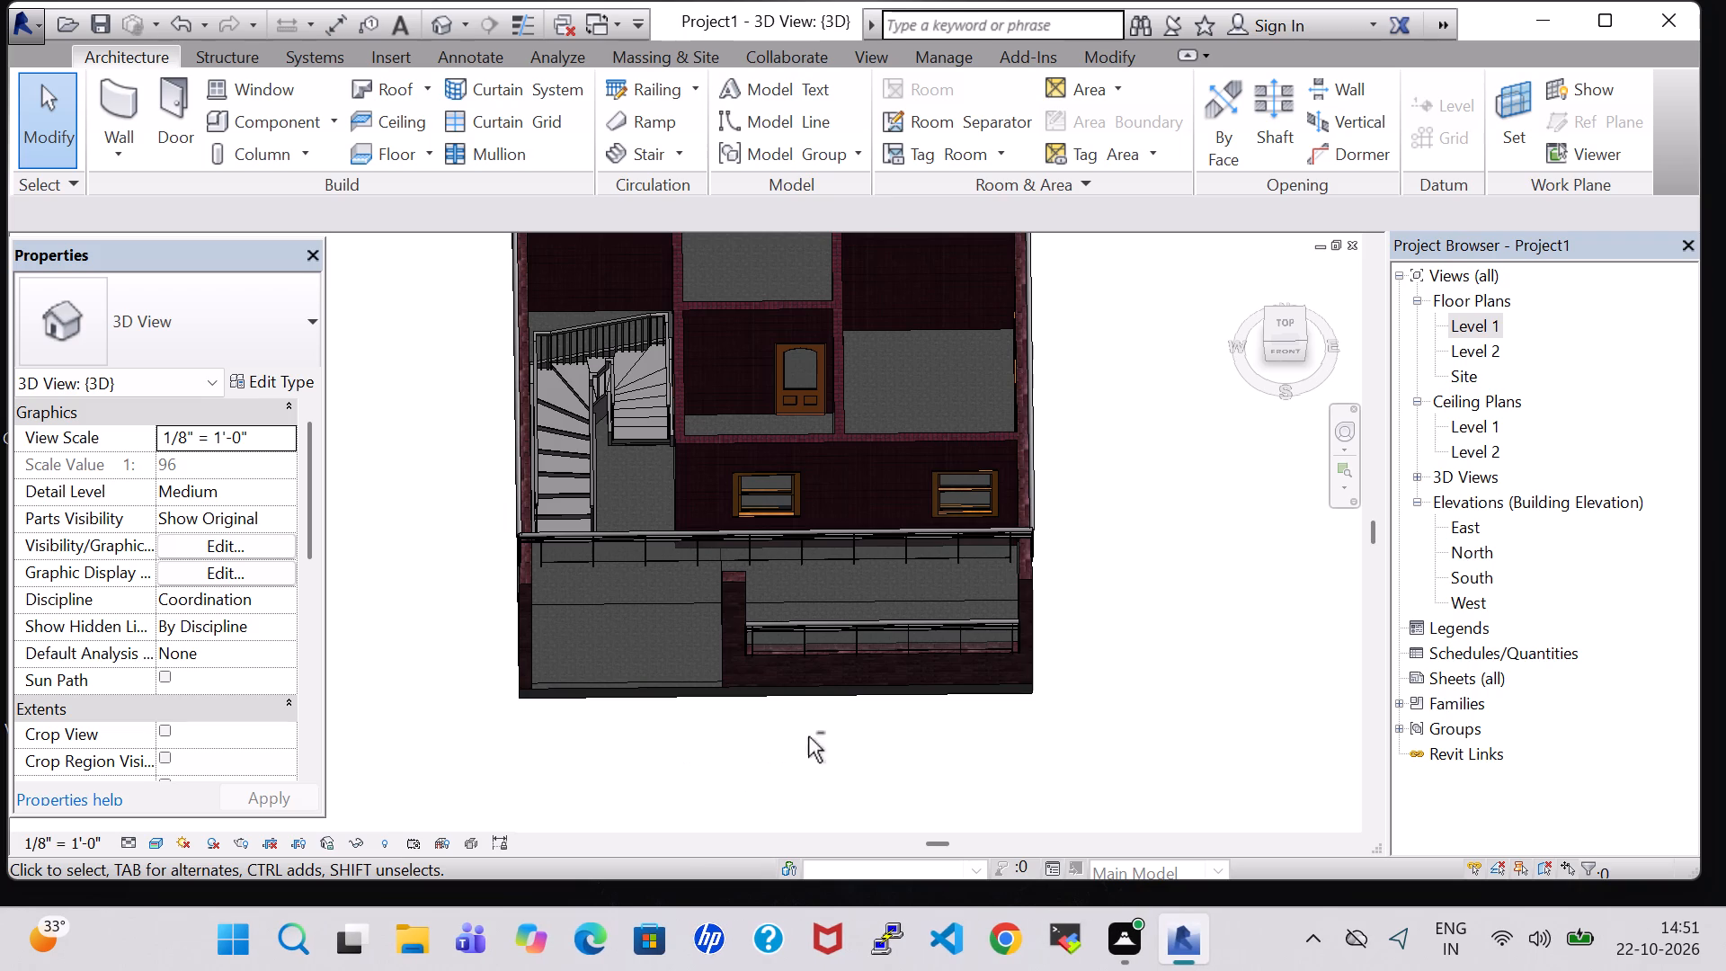
{"action": "middle_click_drag", "start_coordinate": [609, 717], "coordinate": [832, 754], "text": "shift"}
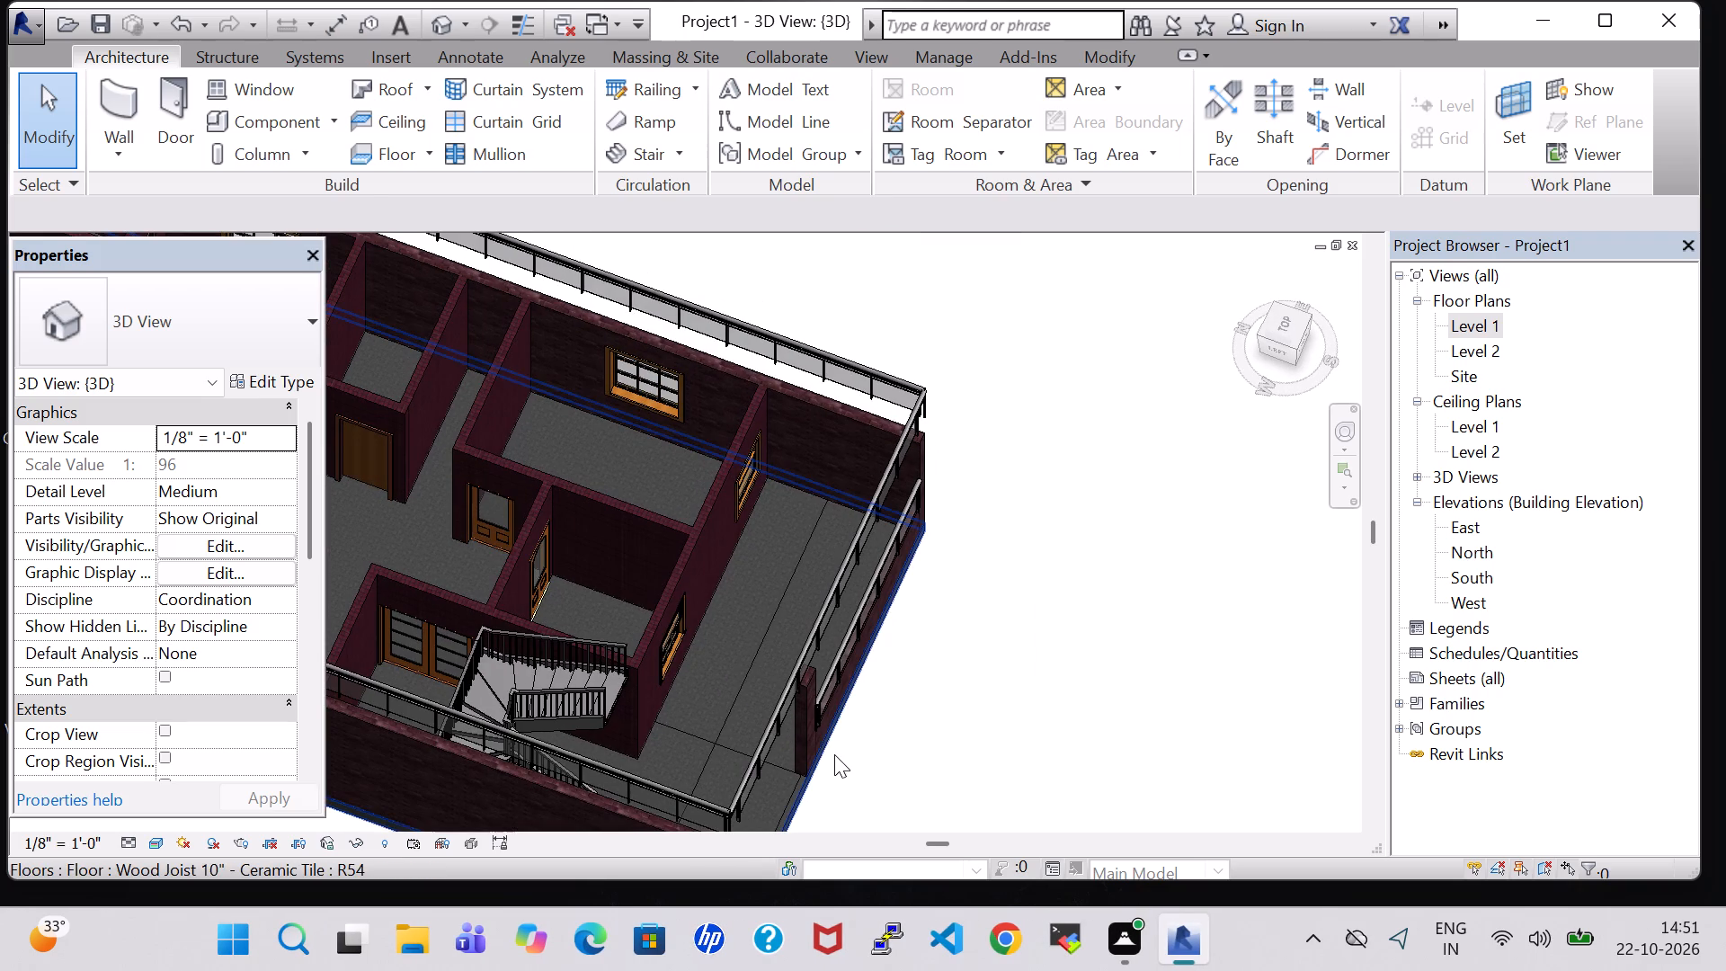
{"action": "middle_click_drag", "start_coordinate": [976, 660], "coordinate": [885, 653], "text": "shift"}
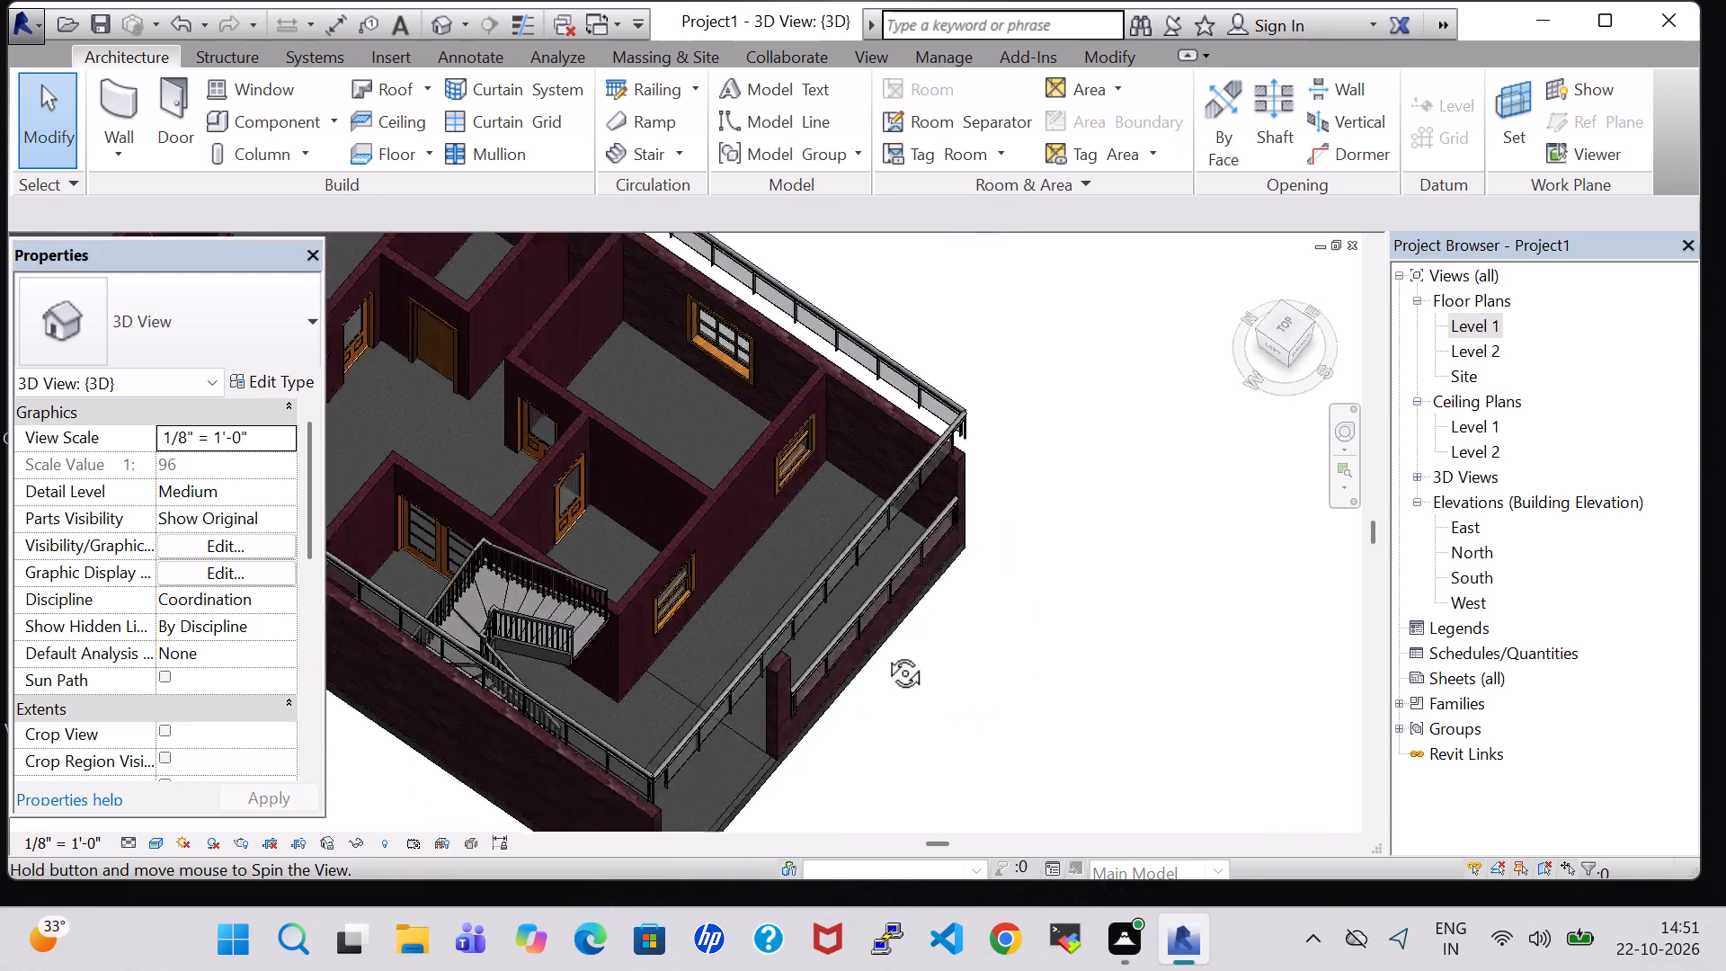
{"action": "middle_click_drag", "start_coordinate": [885, 653], "coordinate": [784, 611], "text": "shift"}
{"action": "middle_click_drag", "start_coordinate": [1133, 587], "coordinate": [1128, 573], "text": "shift"}
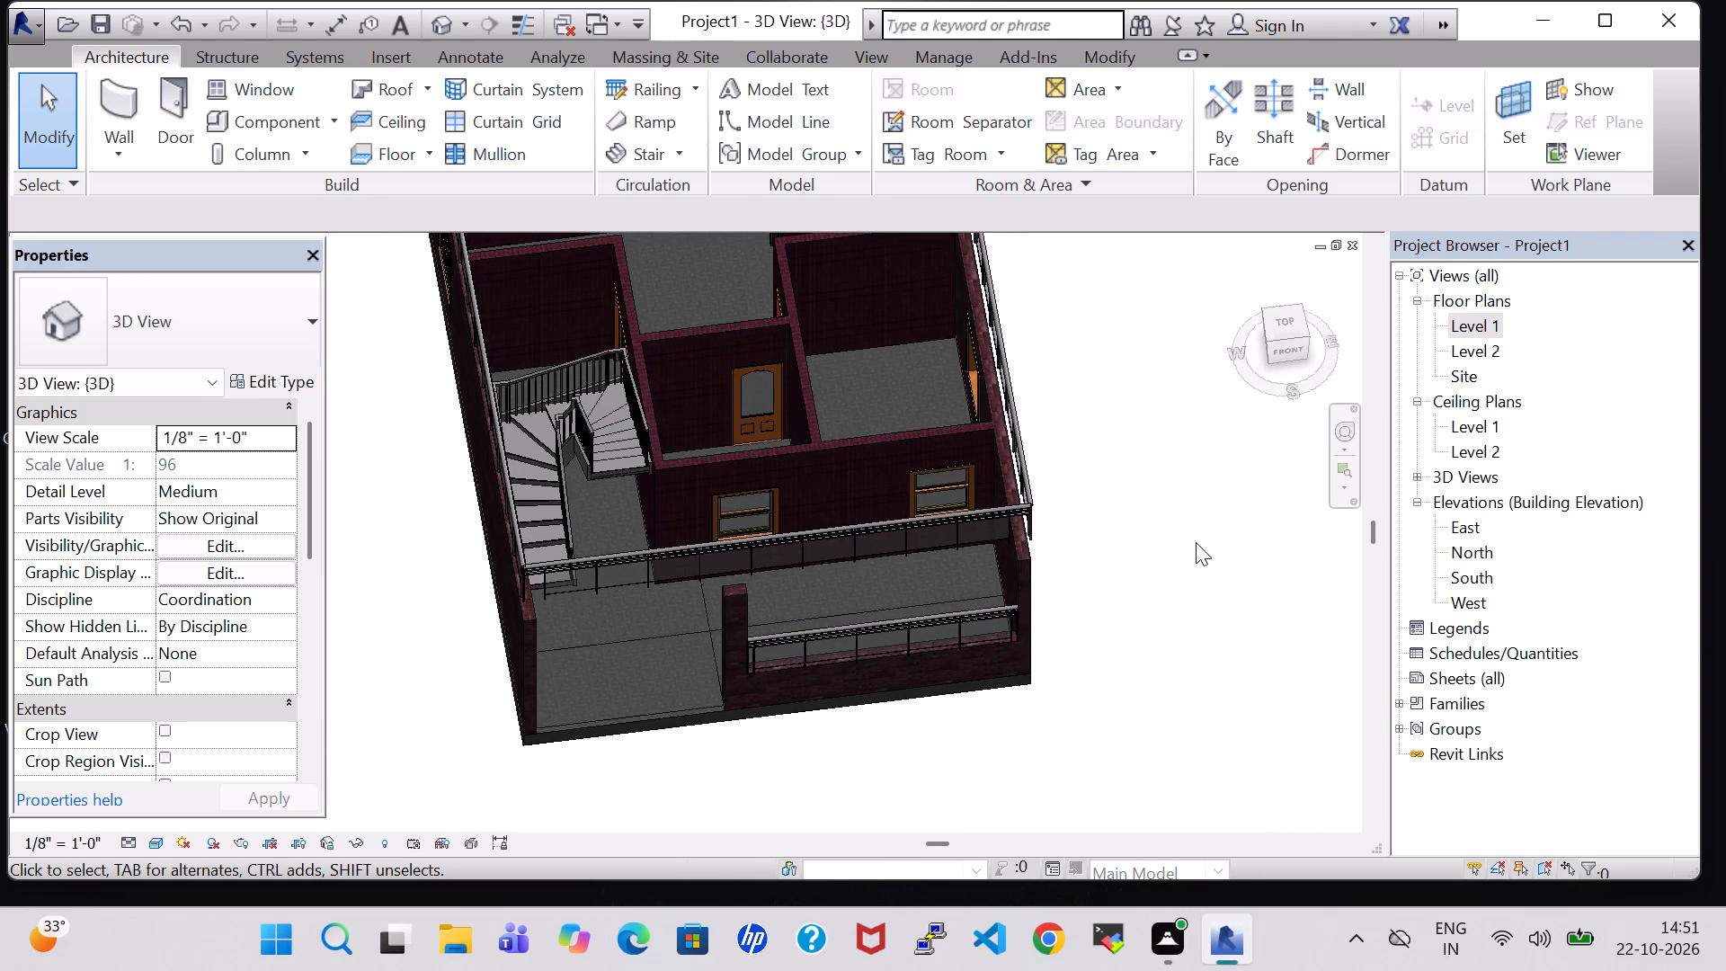
Return to the Level 1 floor plan and load the Transom with Trim window family from the US Imperial Windows library.
{"action": "double_click", "coordinate": [1480, 328]}
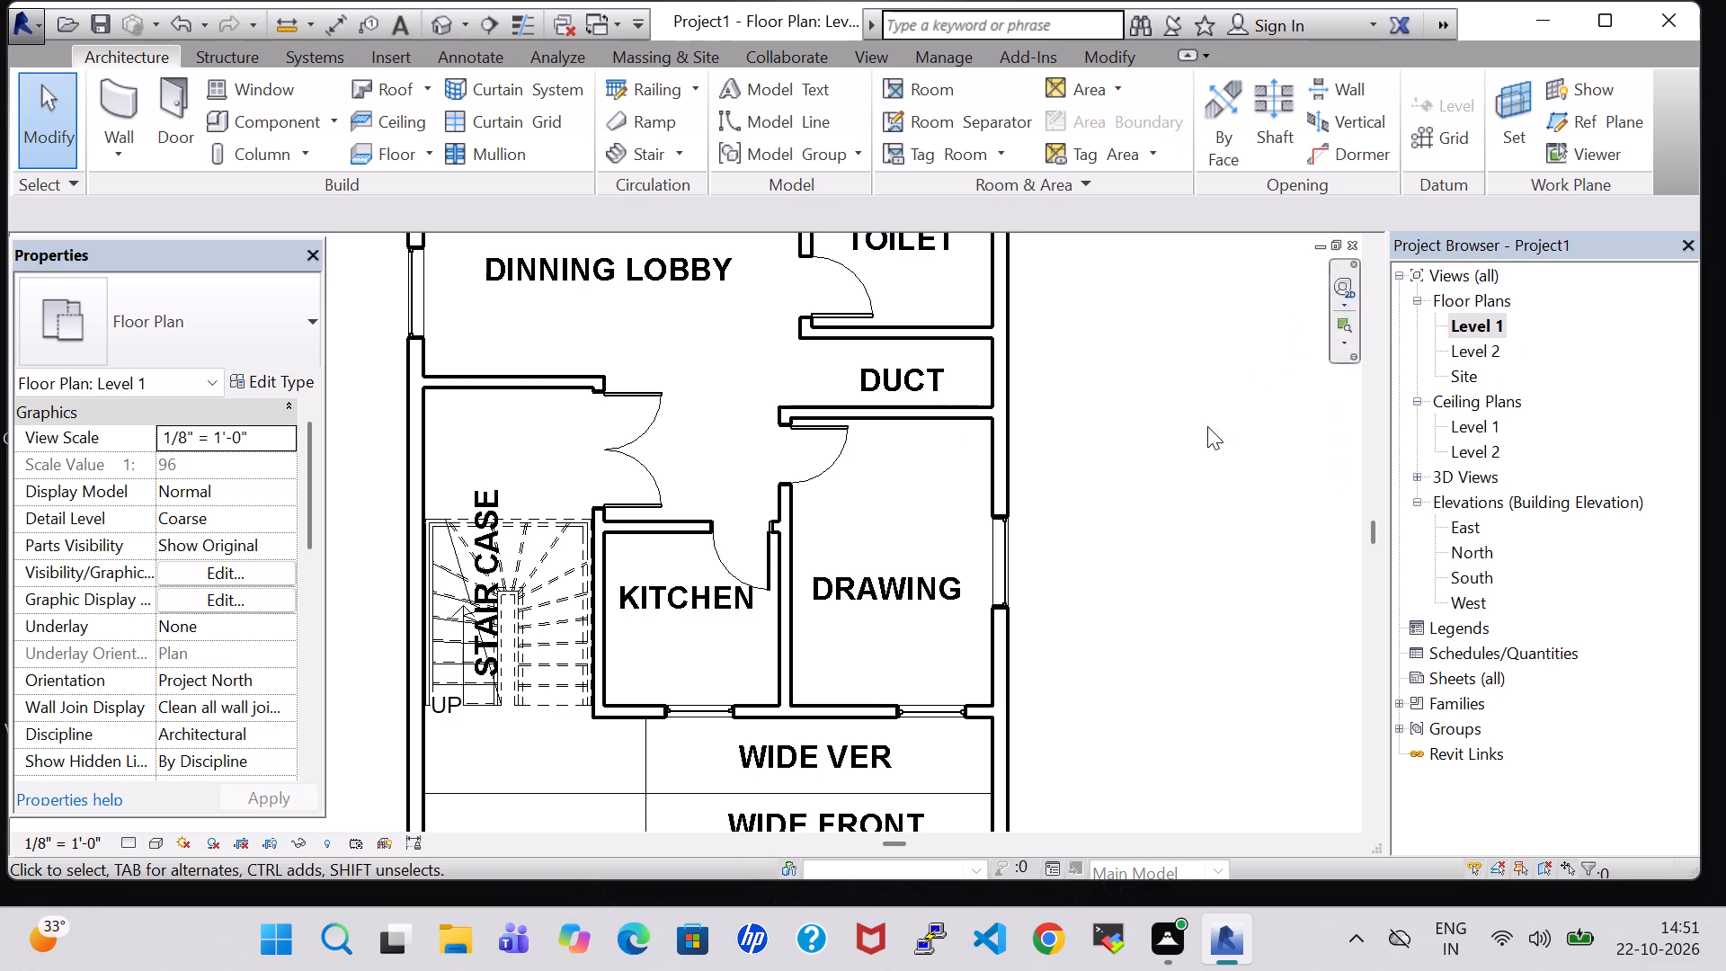
{"action": "scroll", "coordinate": [1230, 546], "scroll_direction": "down", "scroll_amount": 1}
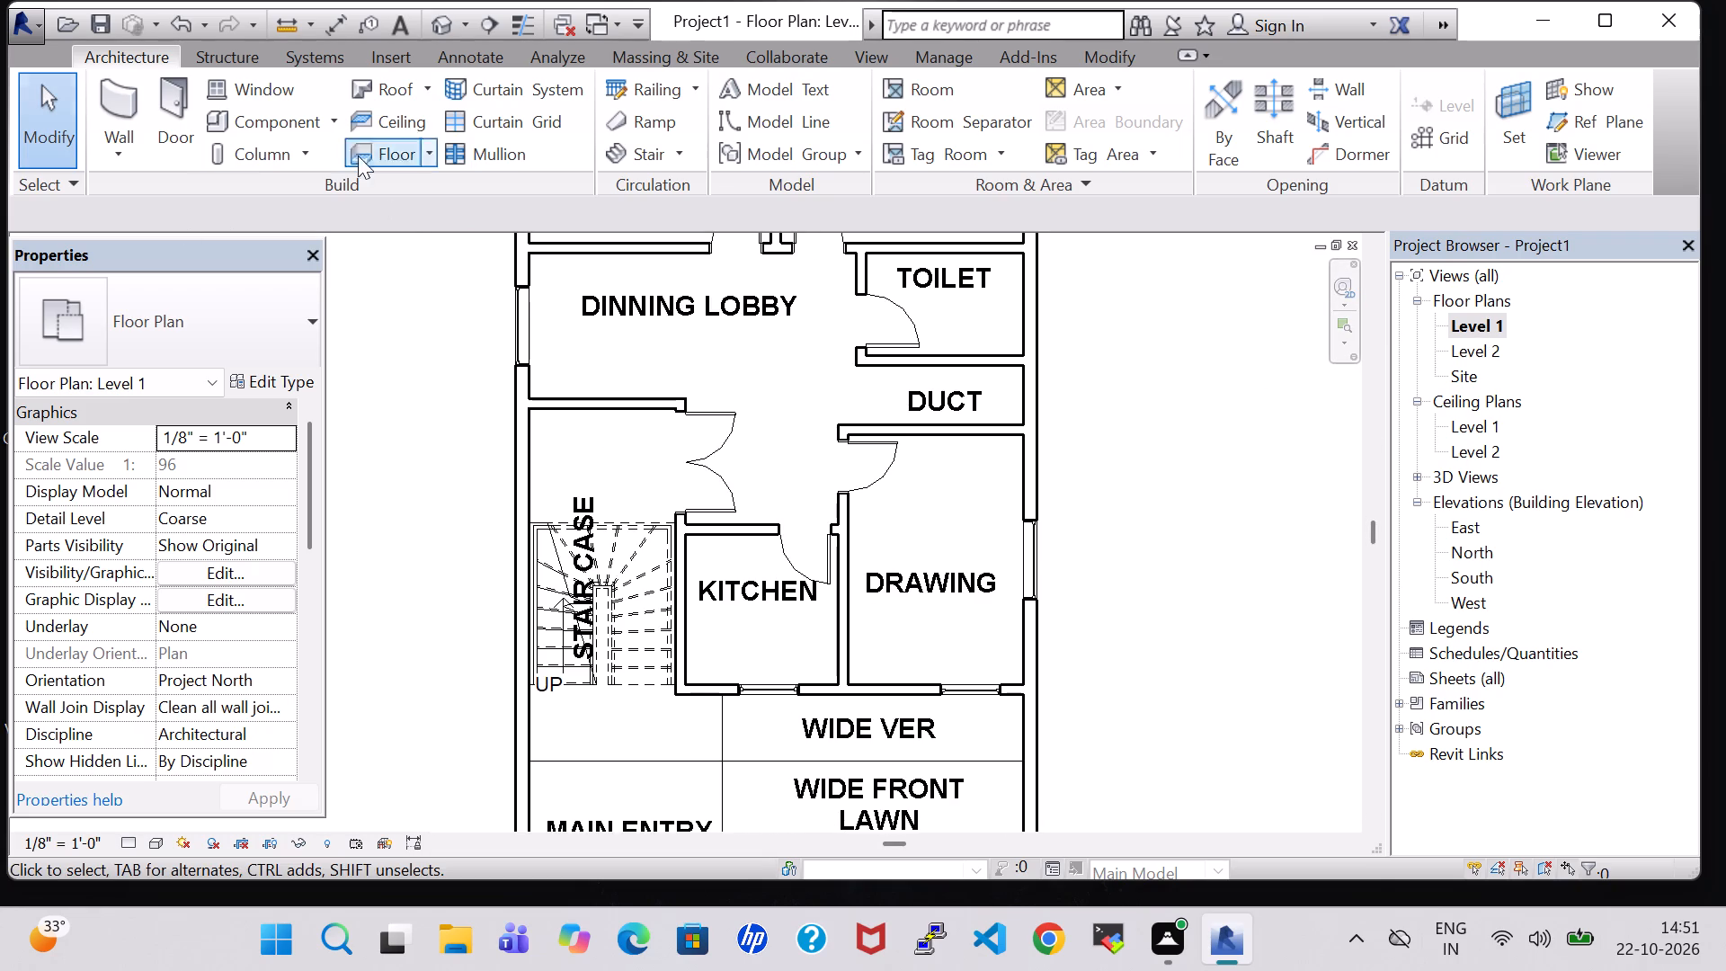
{"action": "left_click", "coordinate": [240, 96]}
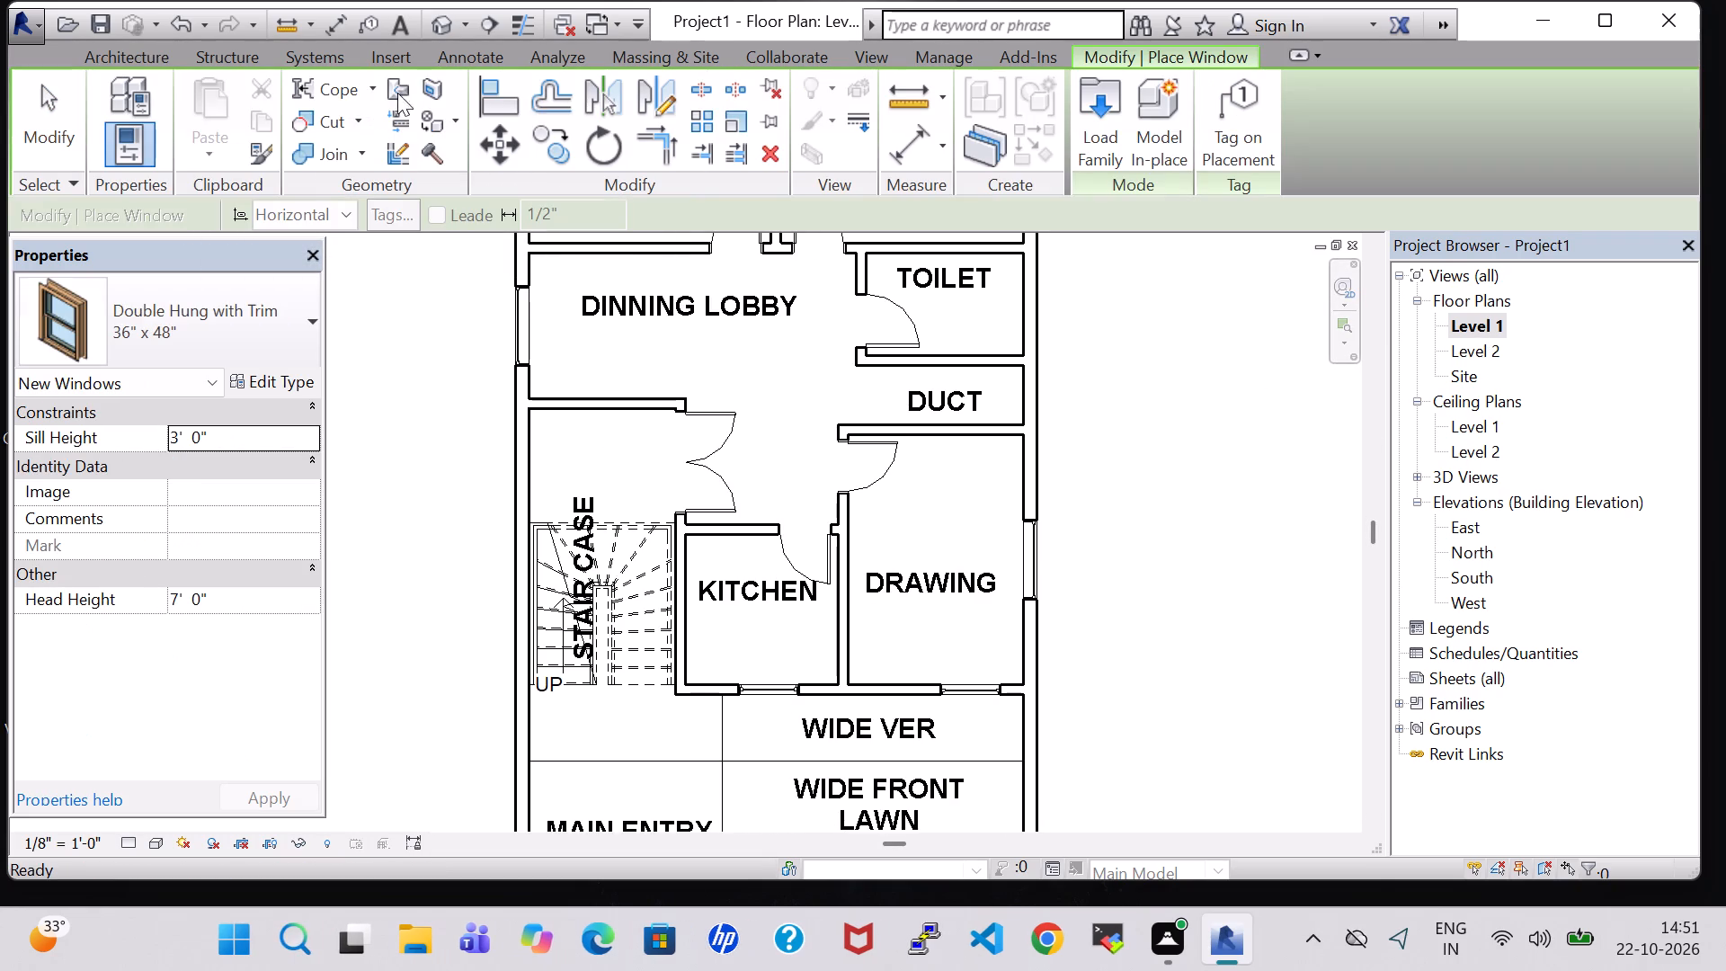
{"action": "left_click", "coordinate": [1107, 111]}
{"action": "scroll", "coordinate": [1010, 480], "scroll_direction": "down", "scroll_amount": 1}
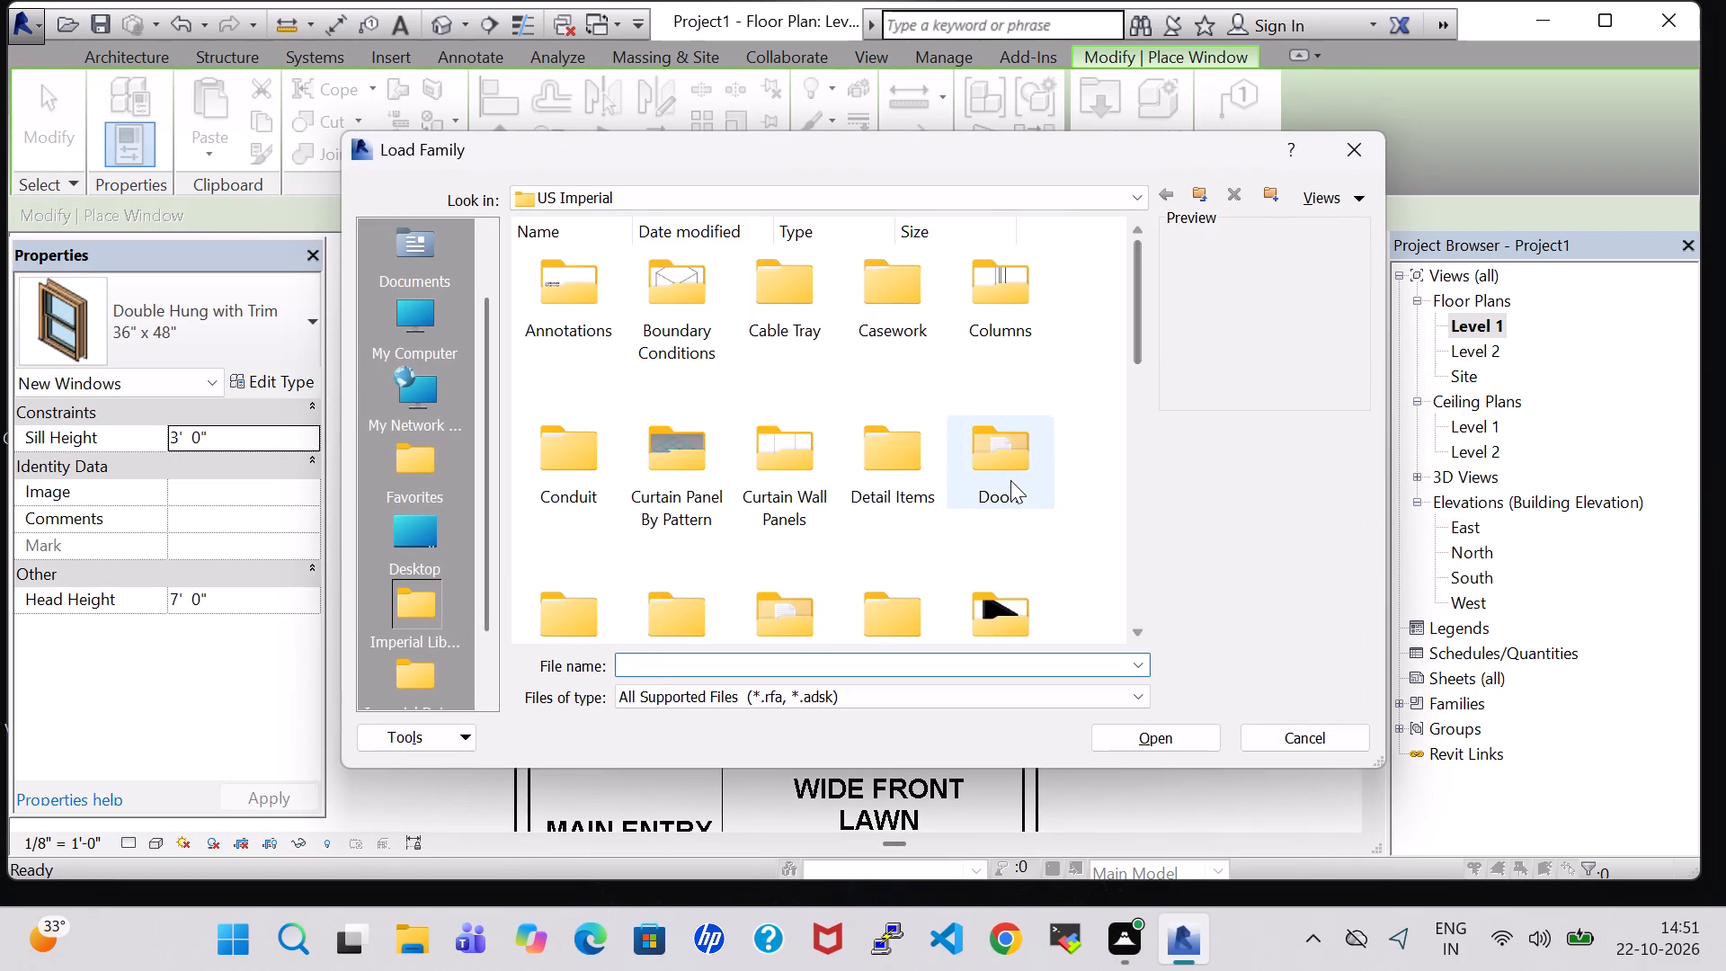
{"action": "double_click", "coordinate": [1003, 394]}
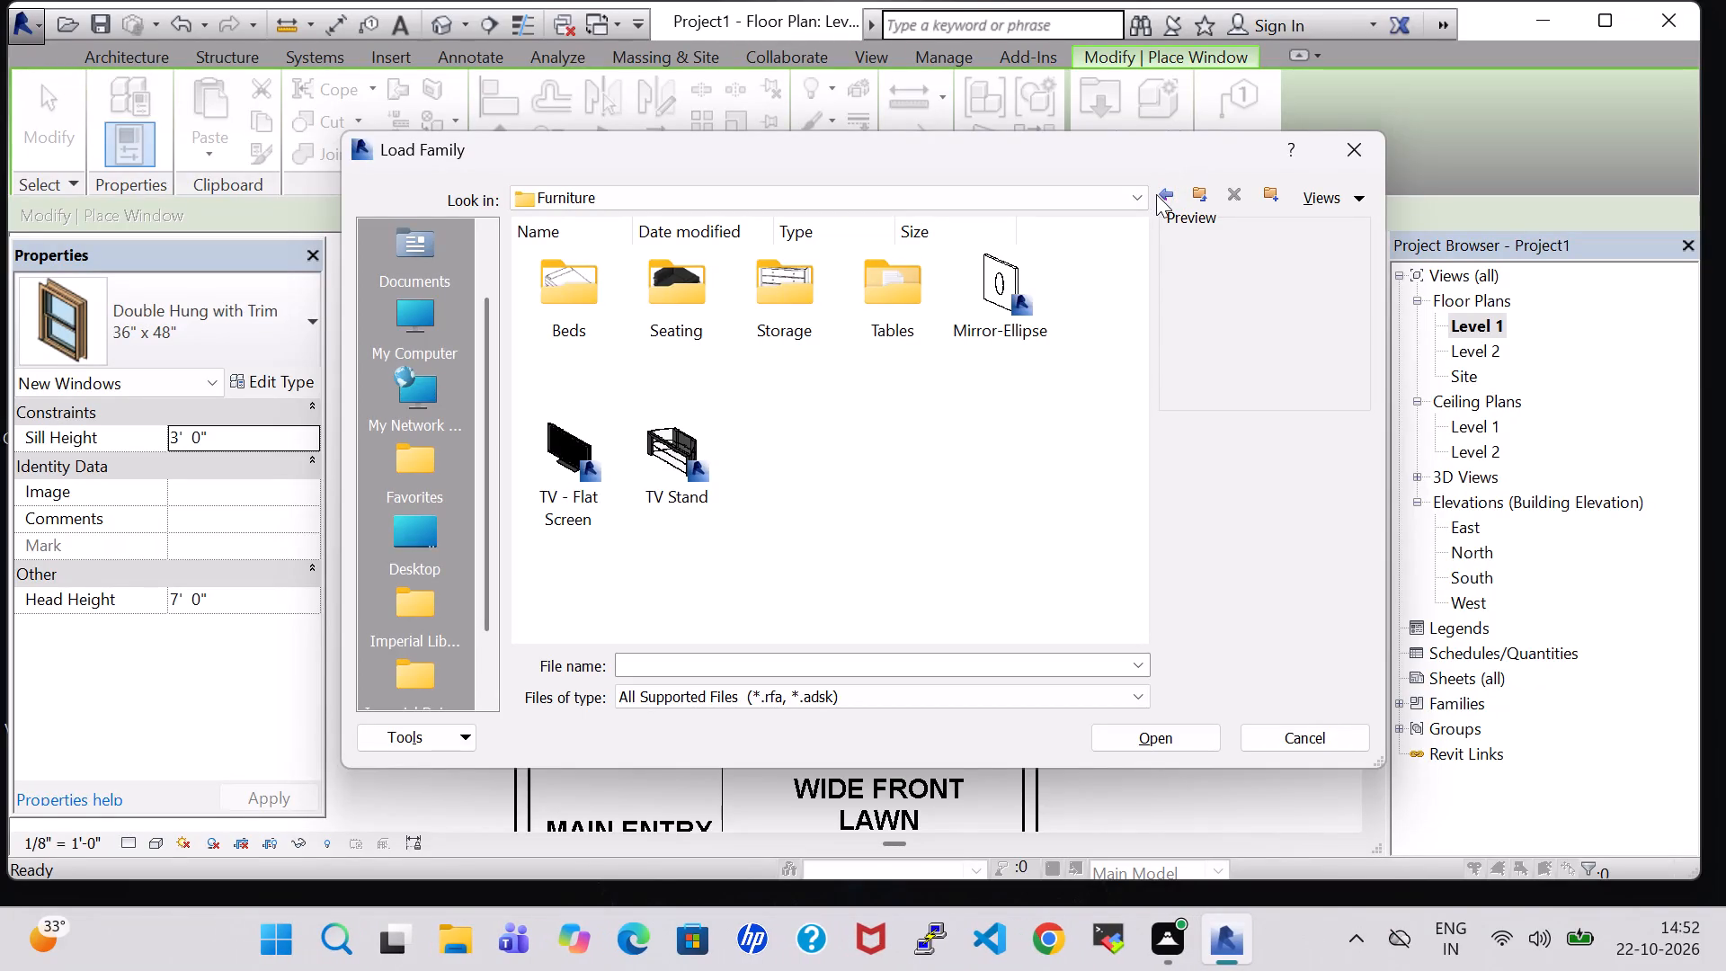
{"action": "left_click", "coordinate": [1163, 193]}
{"action": "scroll", "coordinate": [1009, 407], "scroll_direction": "down", "scroll_amount": 3}
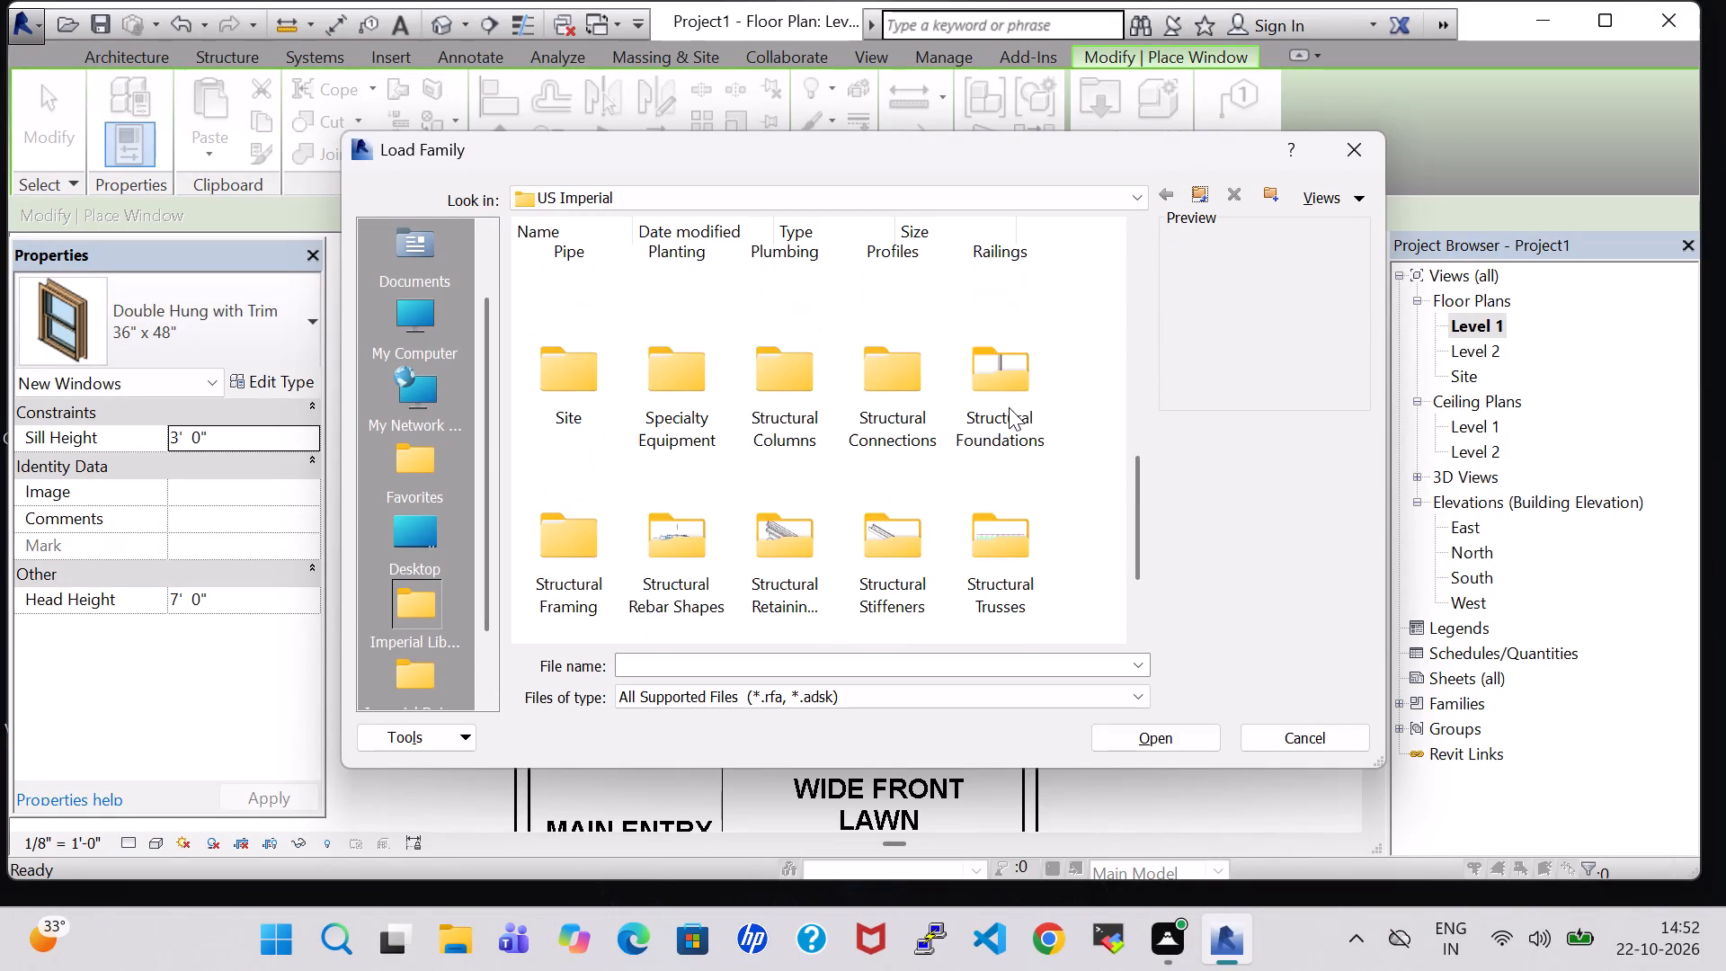
{"action": "scroll", "coordinate": [1009, 407], "scroll_direction": "down", "scroll_amount": 3}
{"action": "double_click", "coordinate": [808, 553]}
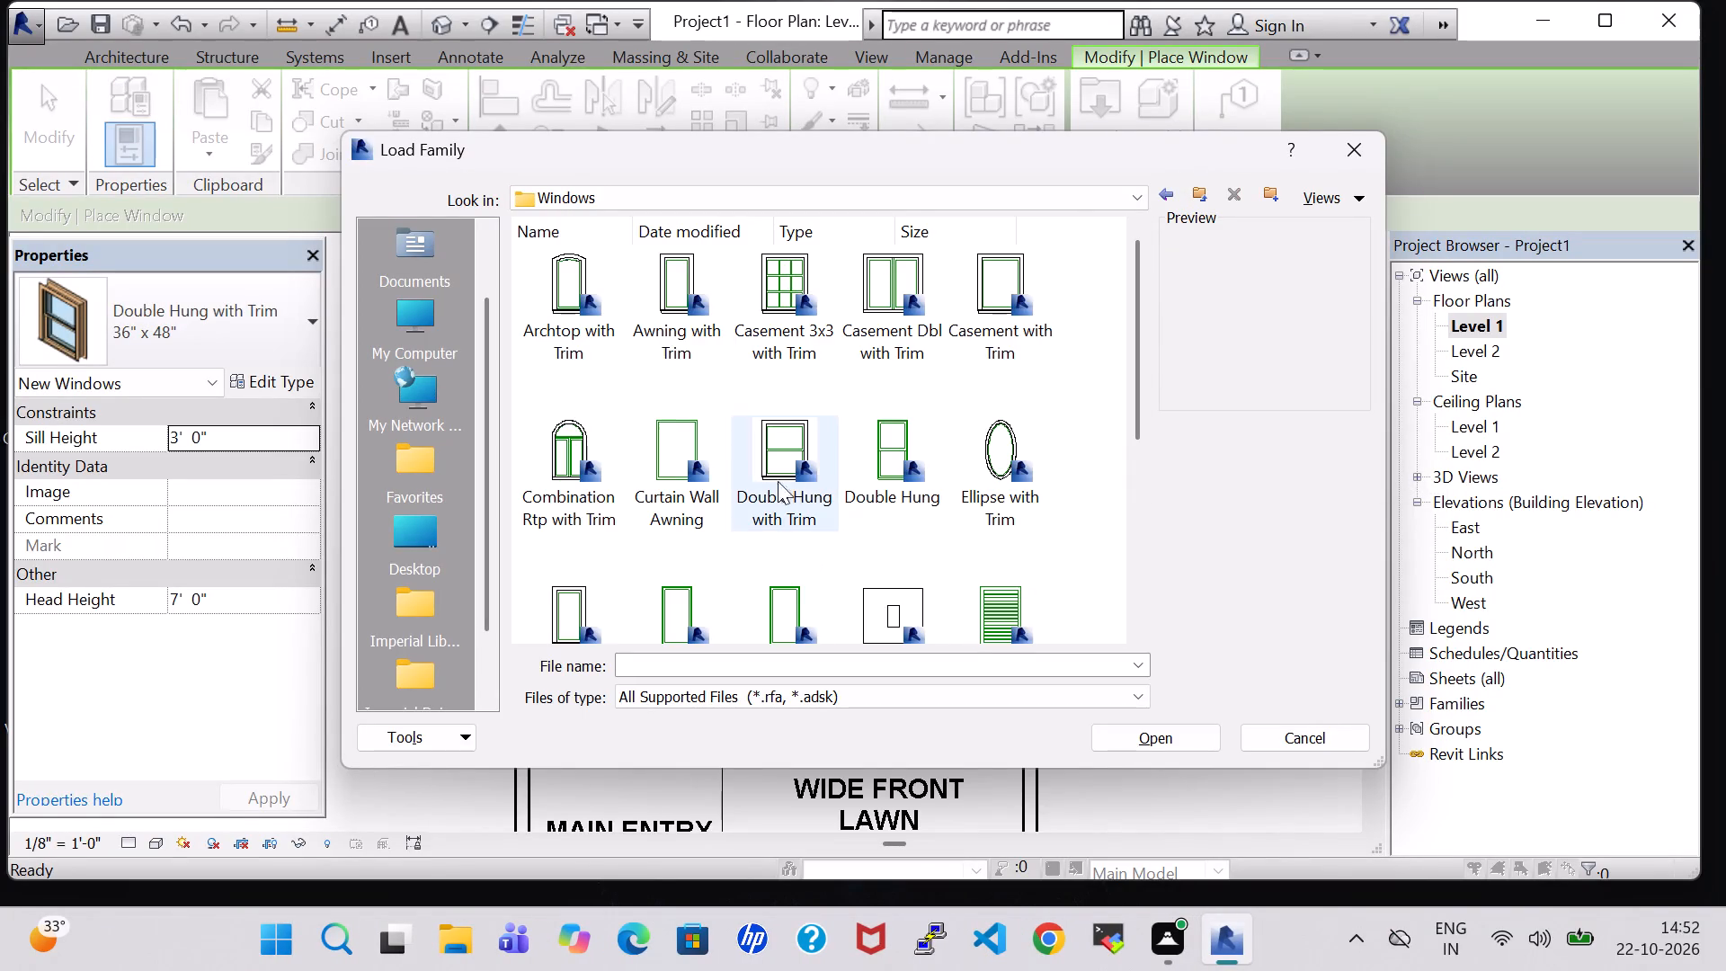
{"action": "scroll", "coordinate": [1047, 423], "scroll_direction": "down", "scroll_amount": 4}
{"action": "left_click", "coordinate": [930, 418]}
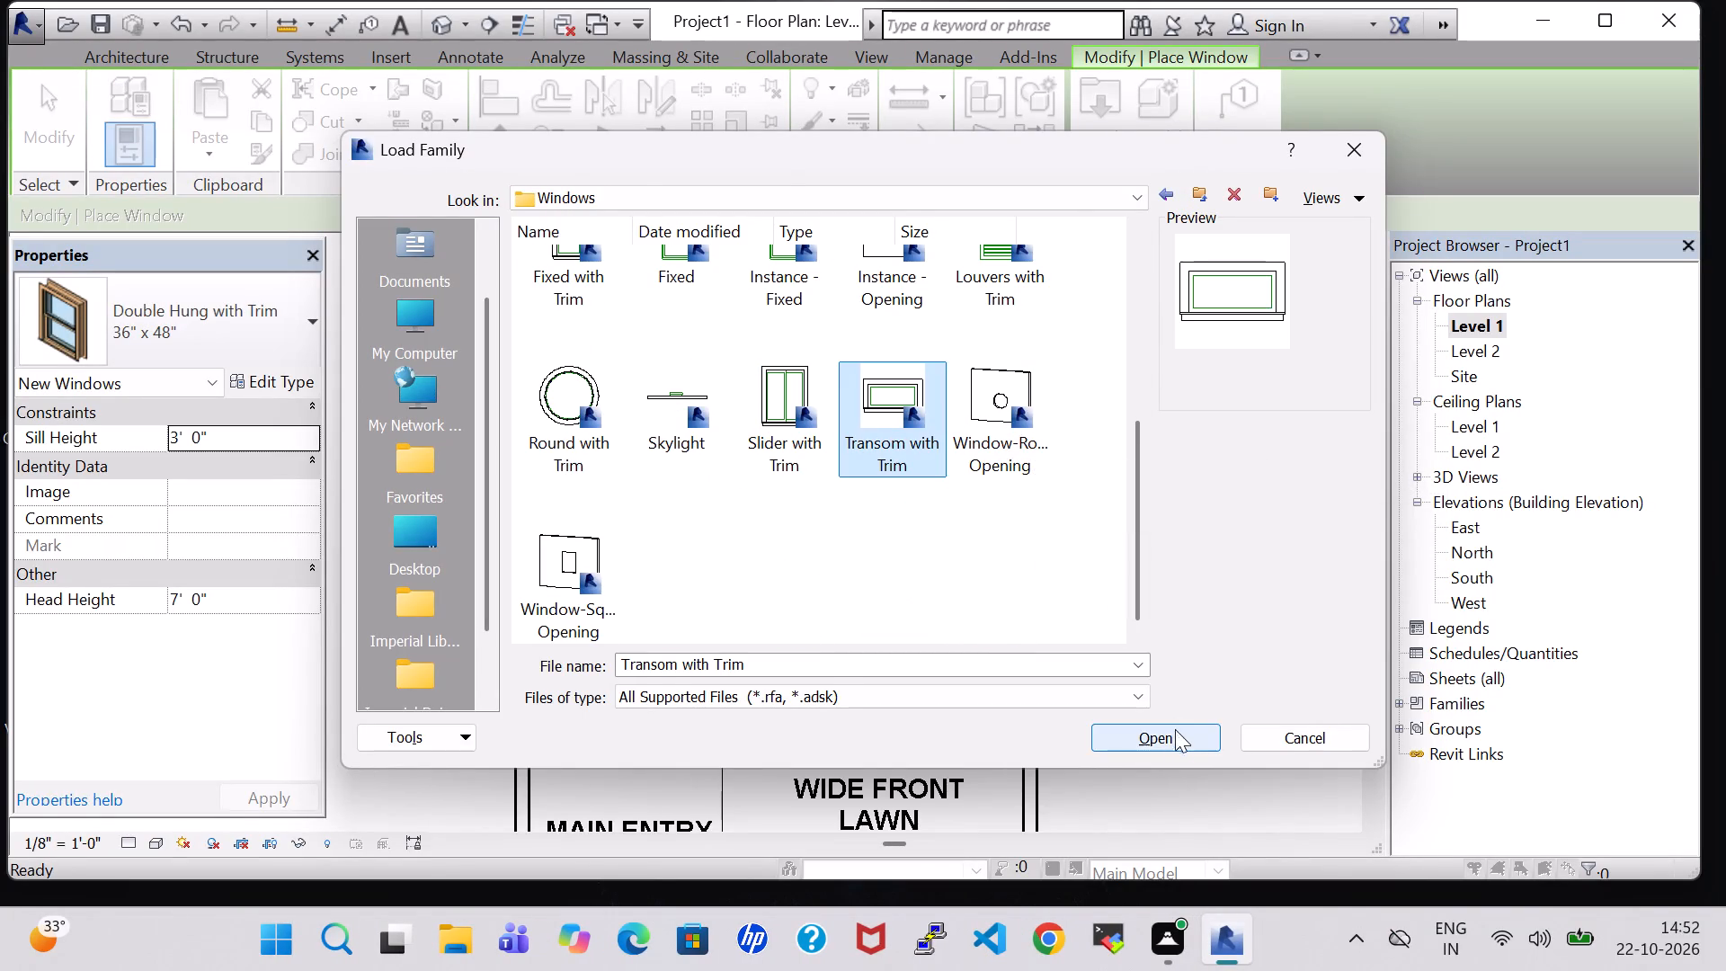
{"action": "left_click", "coordinate": [1176, 735]}
Place 24" x 24" transom windows centred on the lower toilet's east wall and the upper toilet's north wall.
{"action": "middle_click_drag", "start_coordinate": [1131, 363], "coordinate": [1167, 528]}
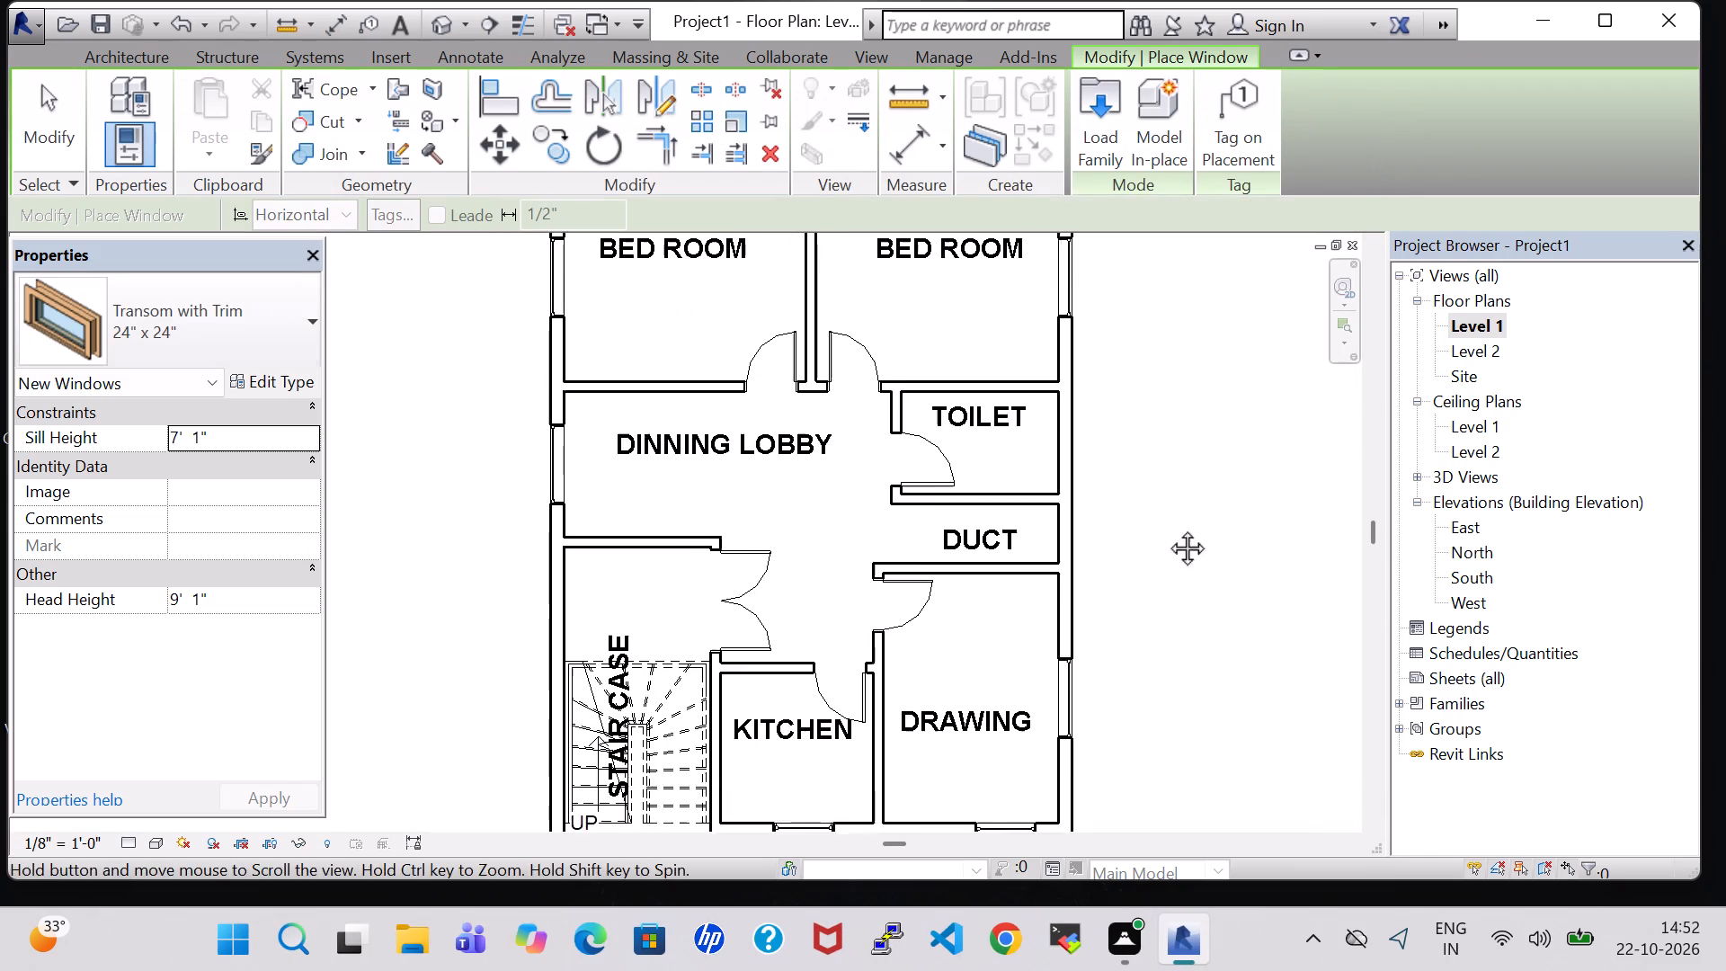
{"action": "middle_click_drag", "start_coordinate": [1167, 528], "coordinate": [1168, 545]}
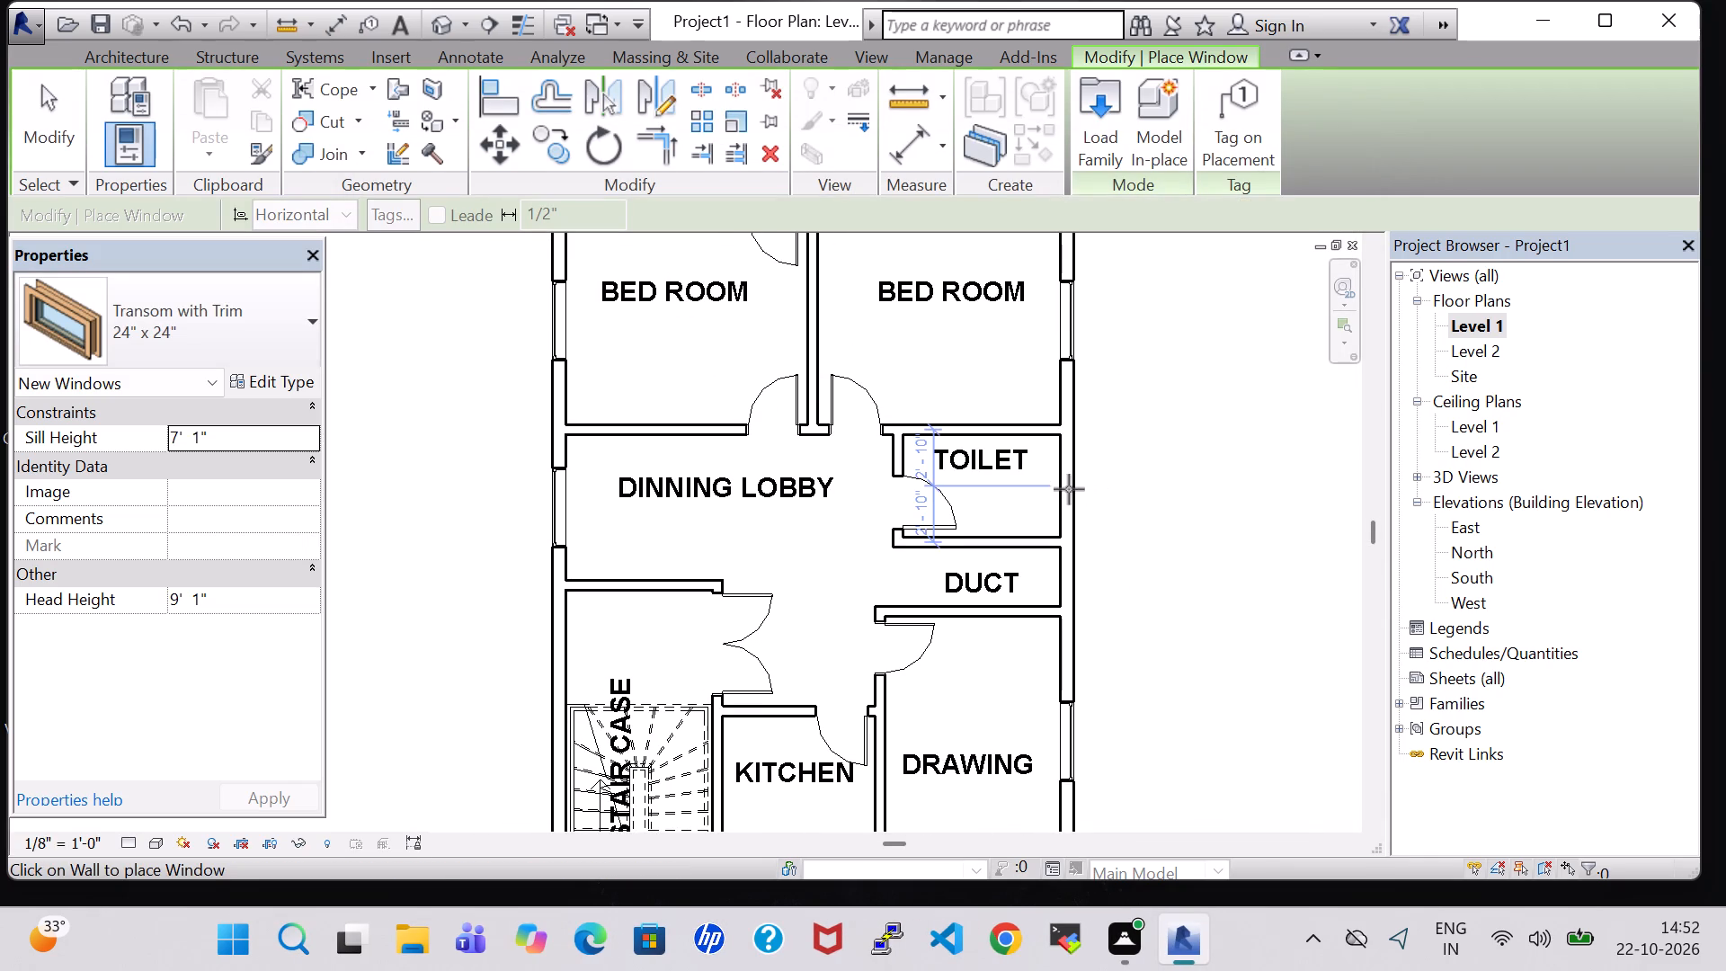
{"action": "left_click", "coordinate": [1069, 489]}
{"action": "scroll", "coordinate": [1130, 505], "scroll_direction": "down", "scroll_amount": 4}
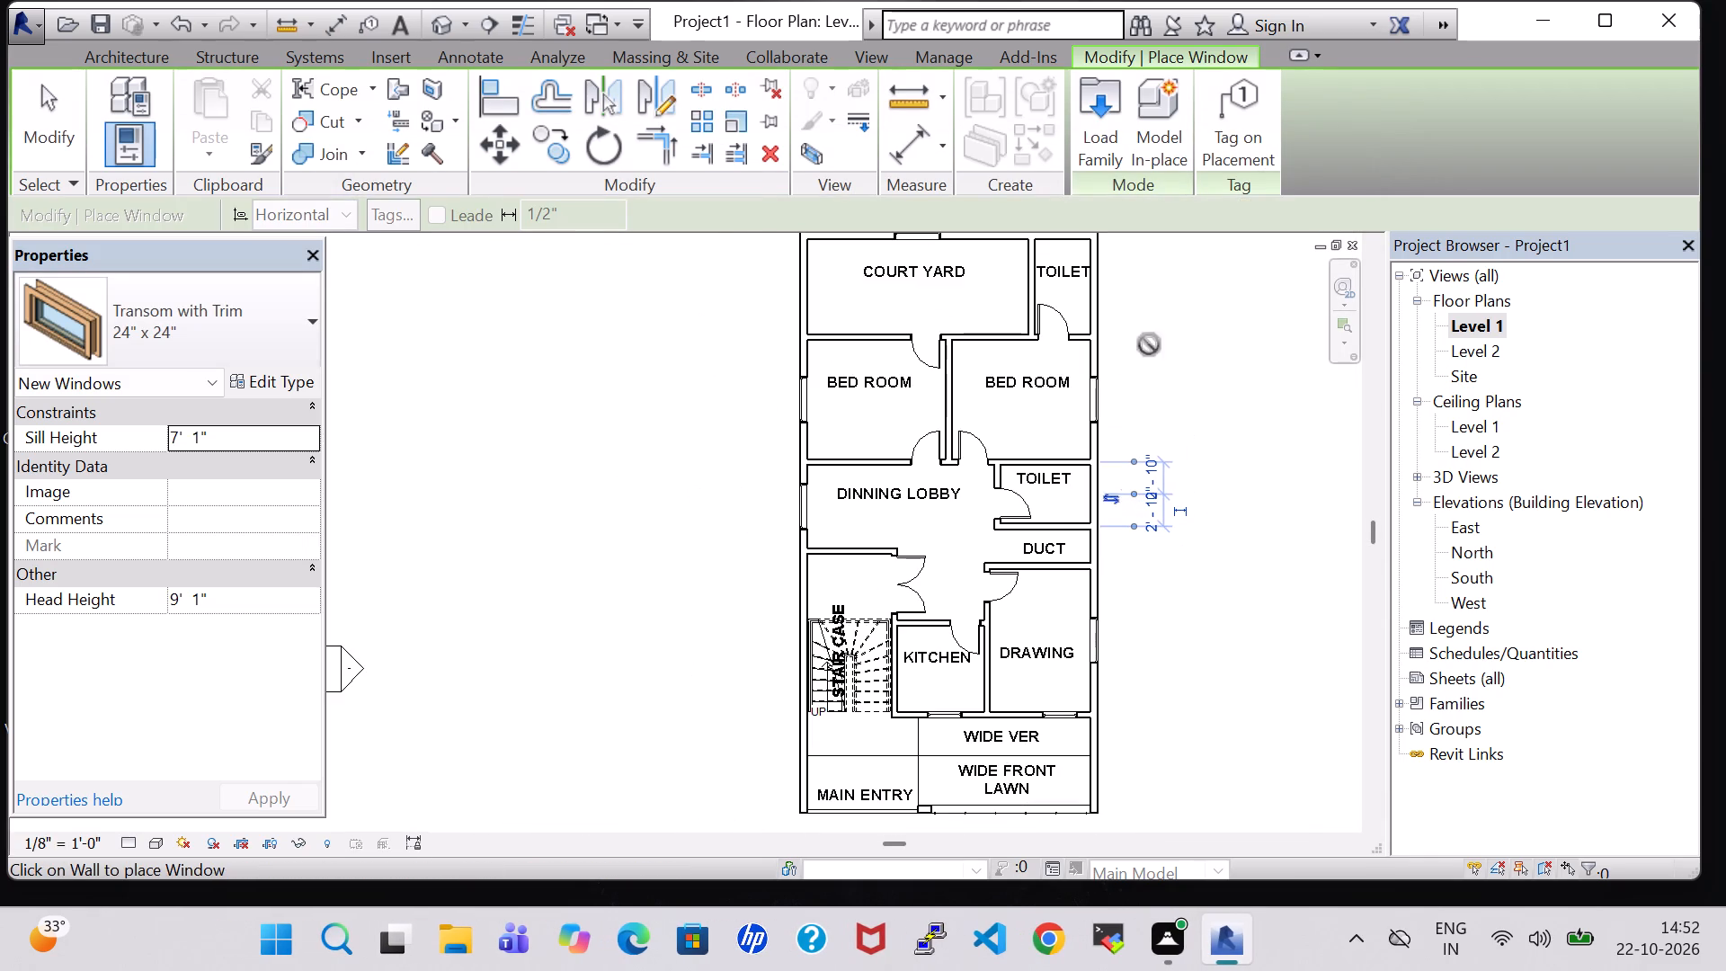
{"action": "middle_click_drag", "start_coordinate": [1168, 370], "coordinate": [1126, 601]}
{"action": "scroll", "coordinate": [992, 492], "scroll_direction": "up", "scroll_amount": 3}
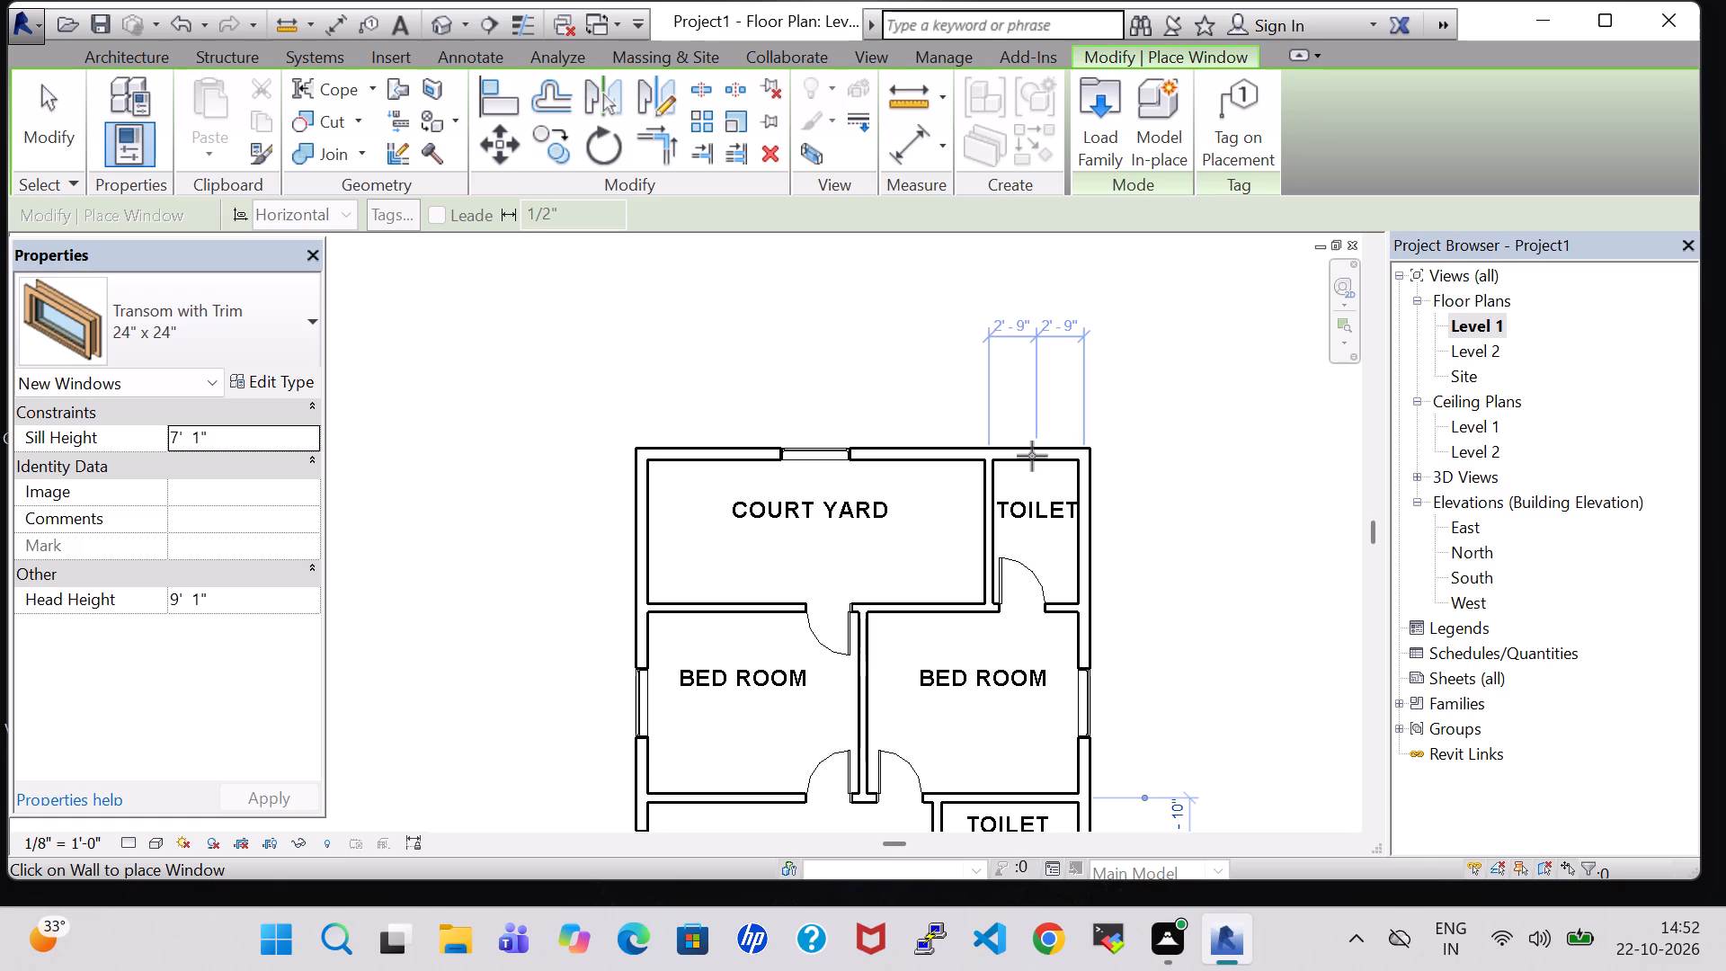
{"action": "left_click", "coordinate": [1032, 456]}
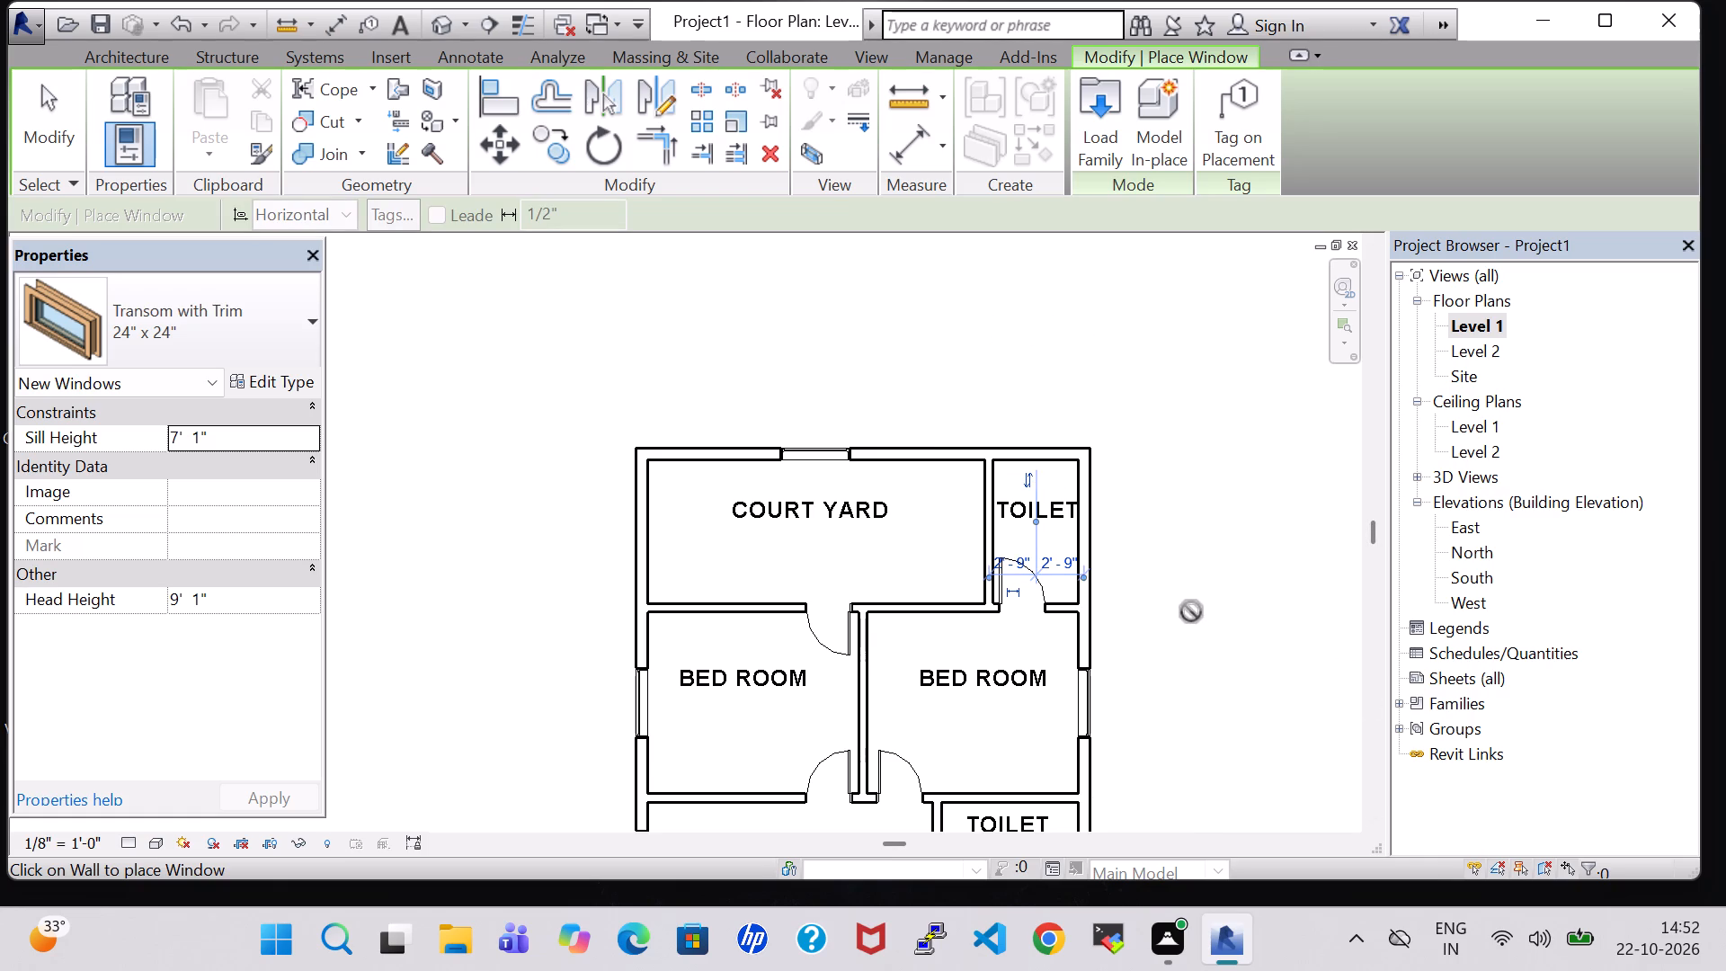
Finish placing windows and examine the new toilet transom windows and the rest of the house from all sides in the 3D view.
{"action": "scroll", "coordinate": [1112, 611], "scroll_direction": "down", "scroll_amount": 1}
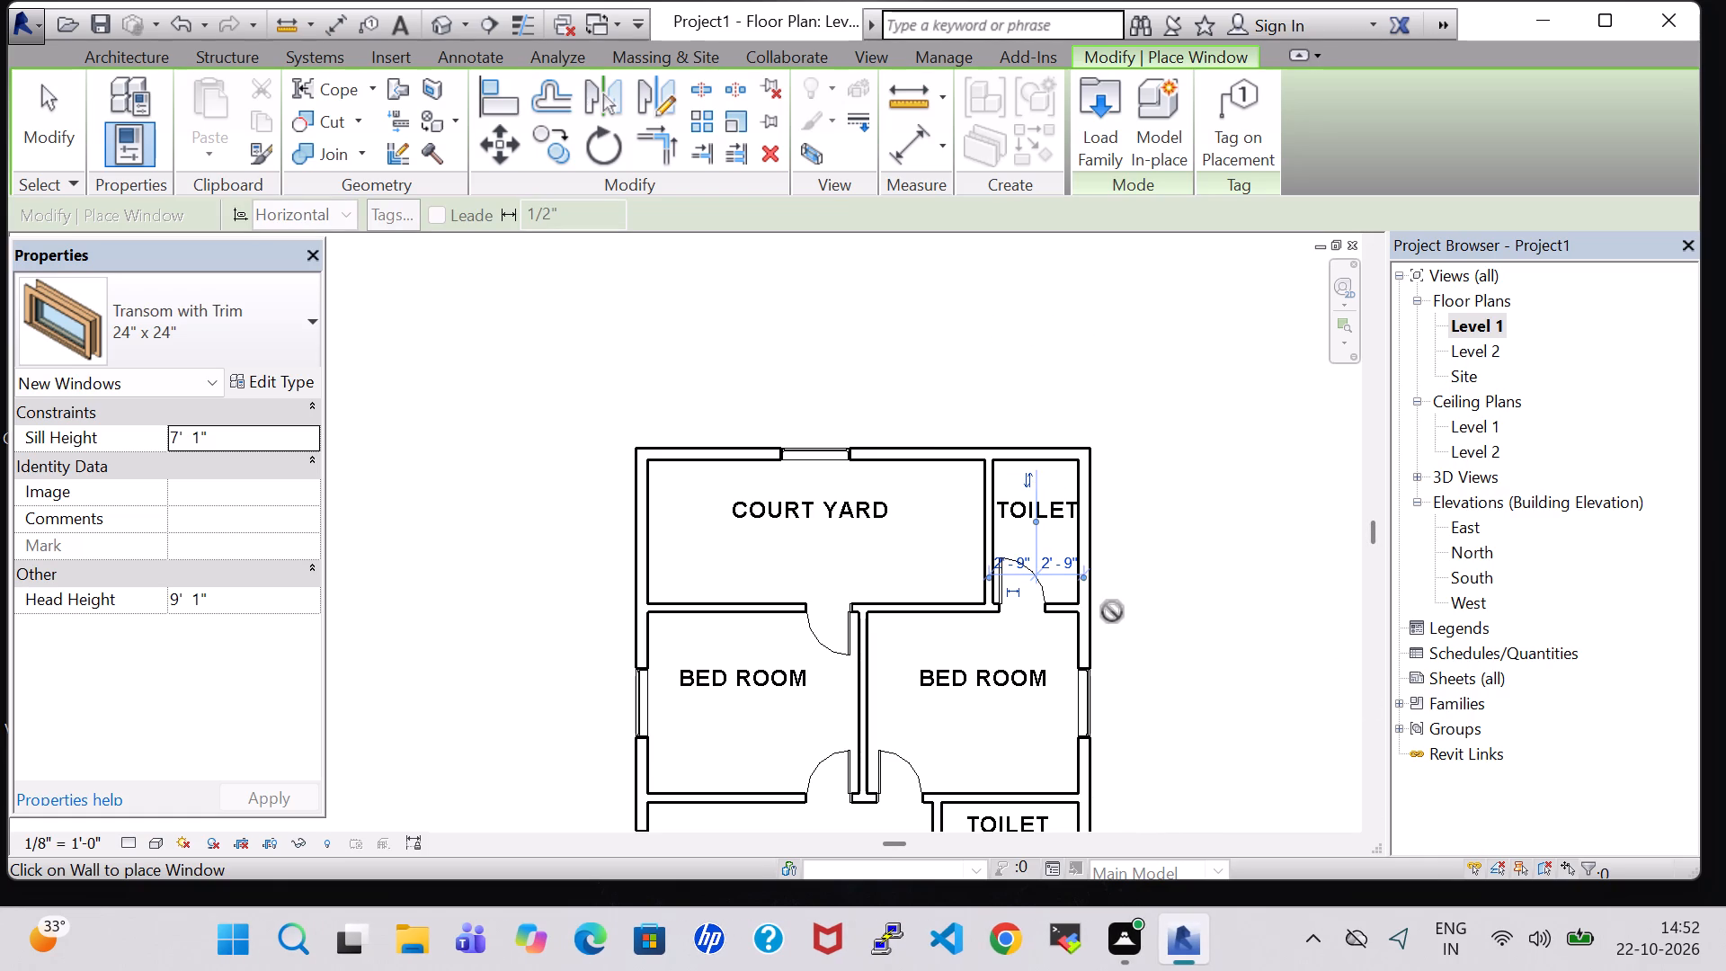
{"action": "key", "text": "Escape"}
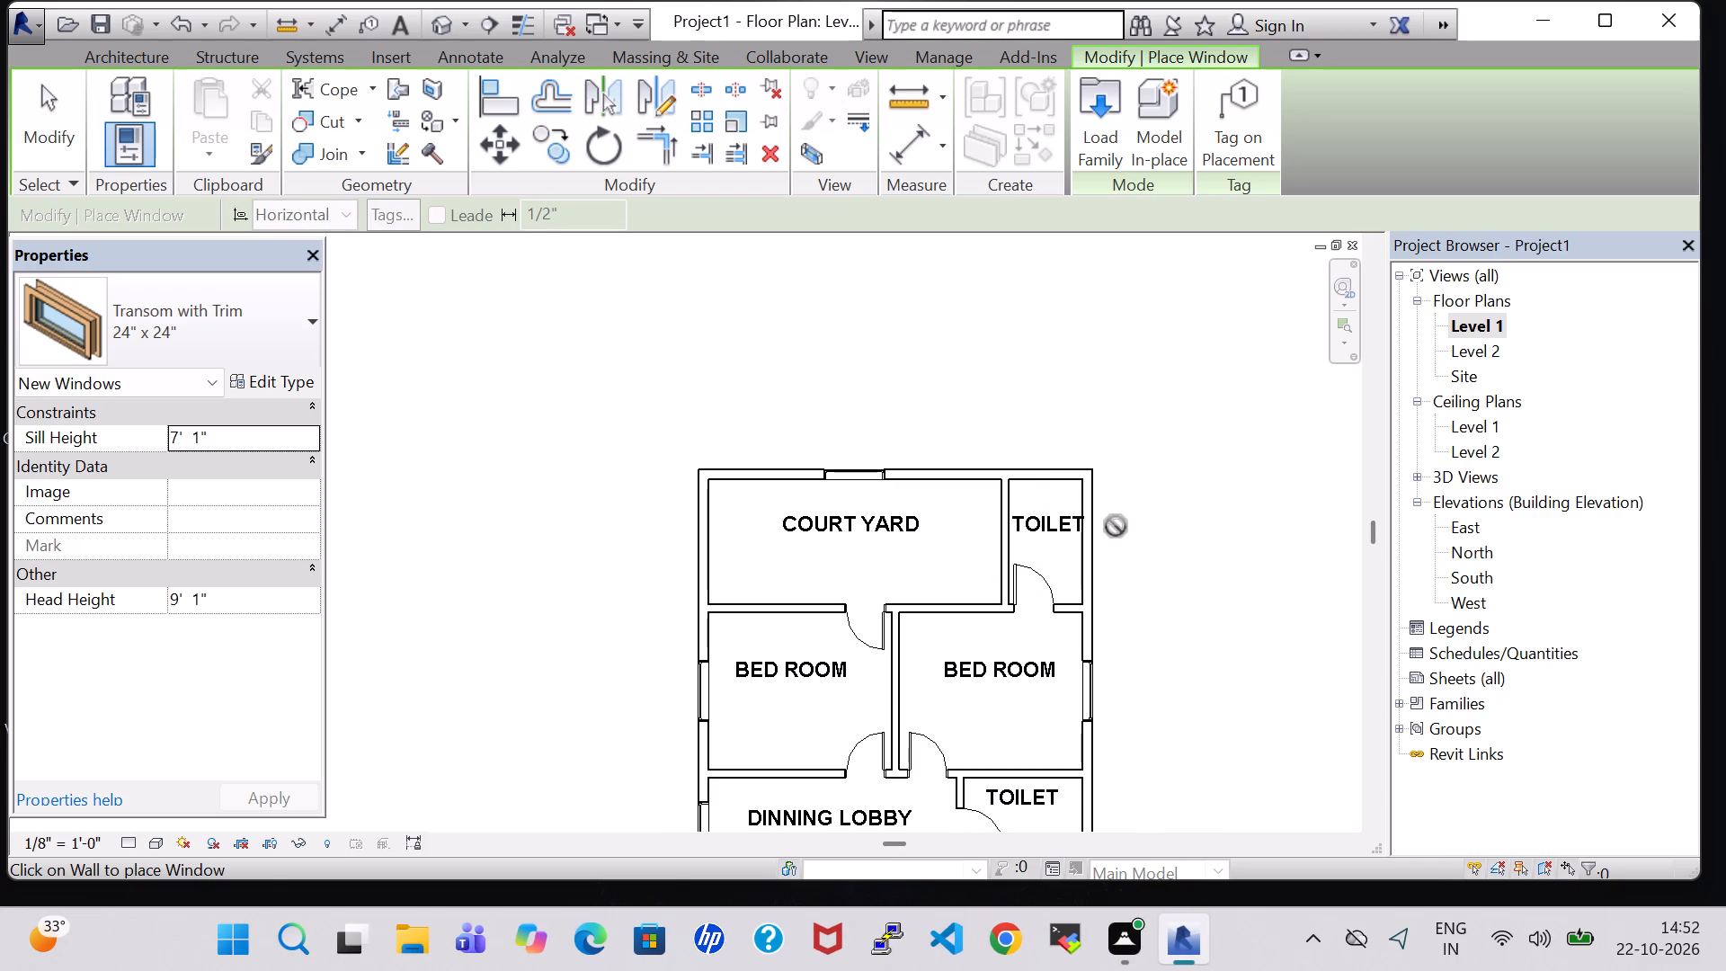
{"action": "key", "text": "Escape"}
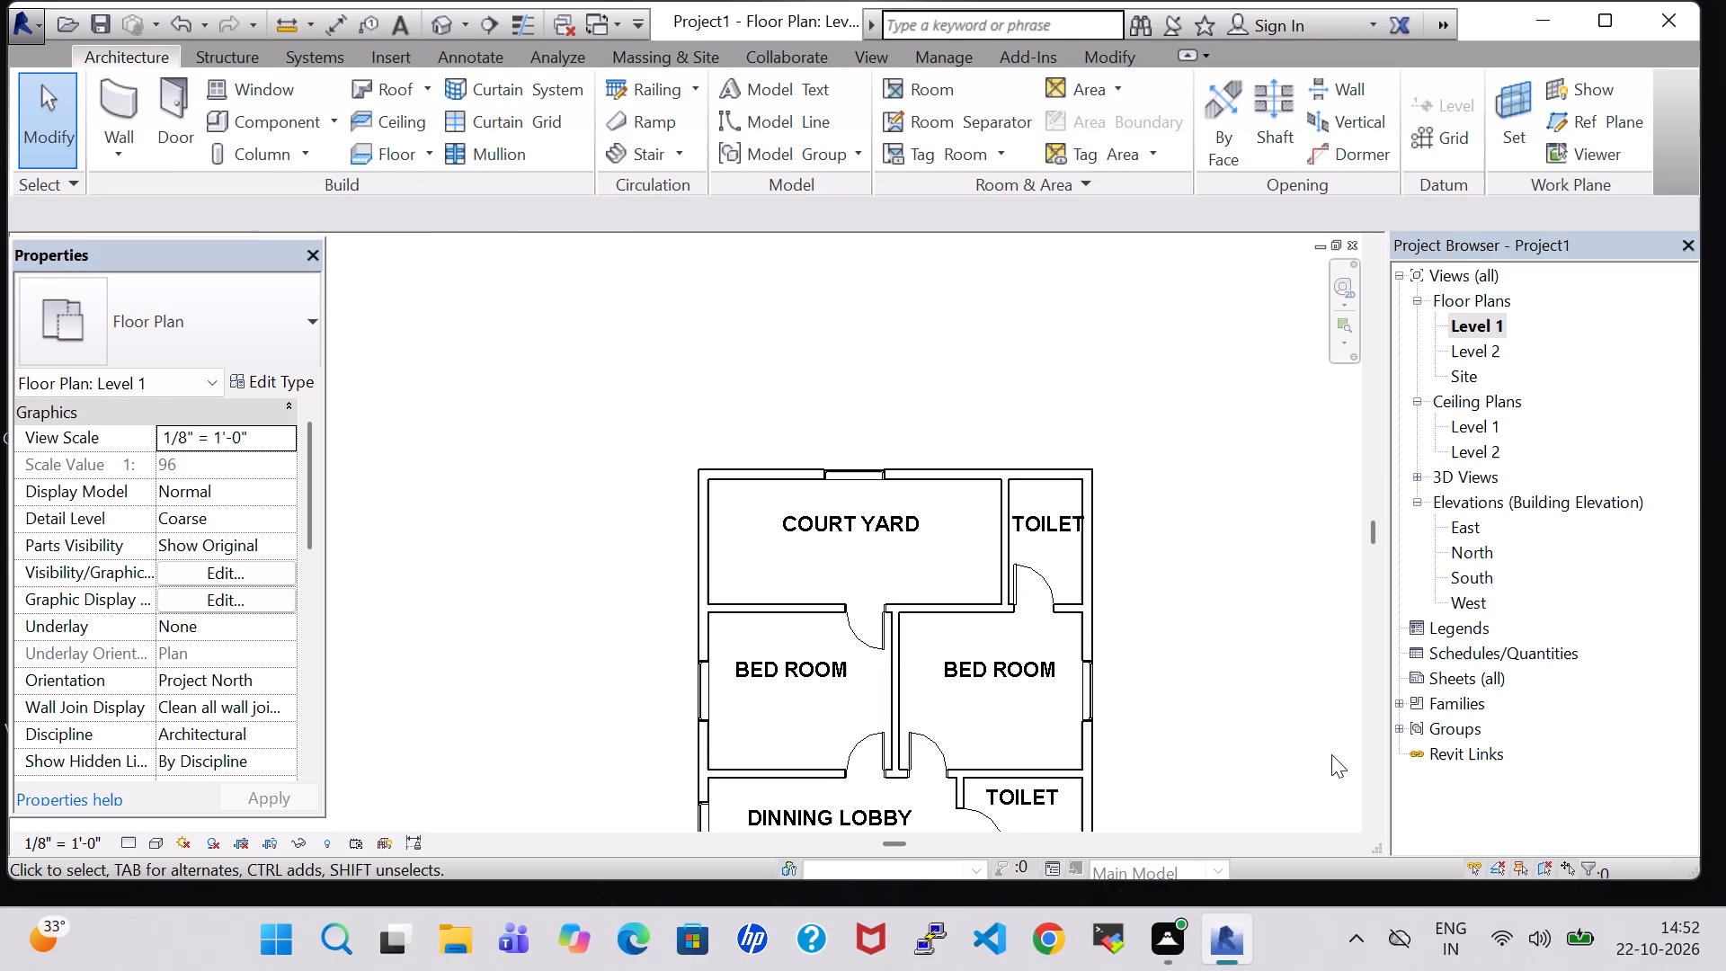
{"action": "left_click", "coordinate": [450, 30]}
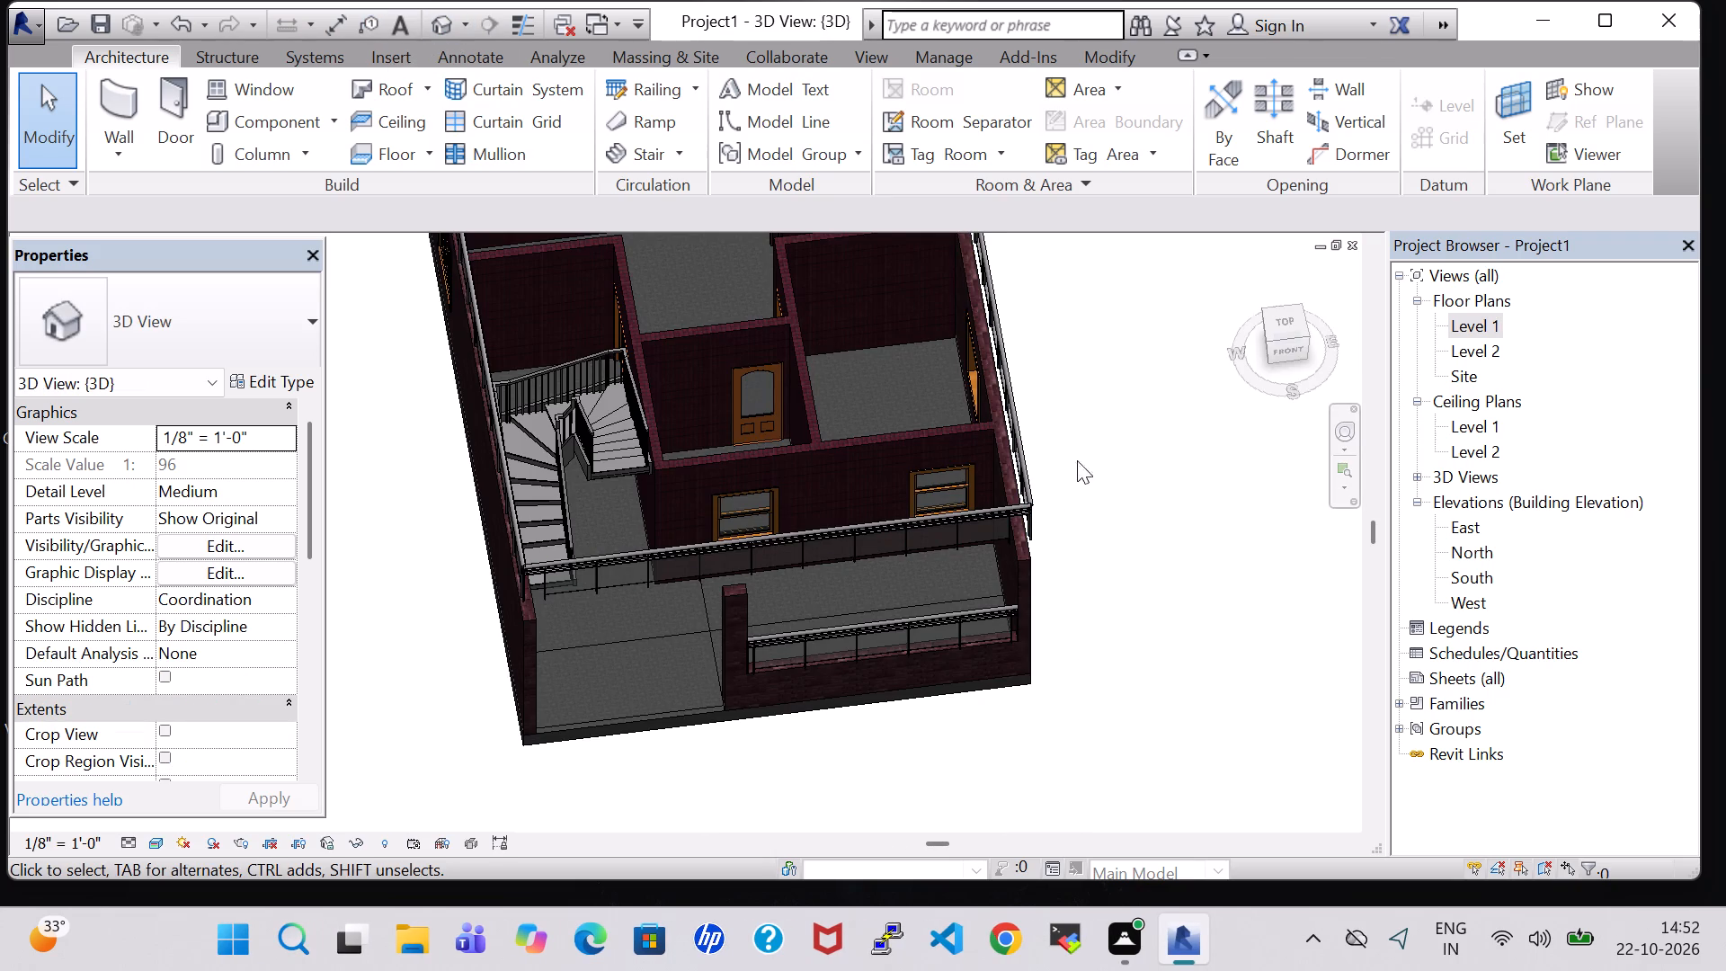
{"action": "middle_click_drag", "start_coordinate": [1073, 450], "coordinate": [997, 439], "text": "shift"}
{"action": "middle_click_drag", "start_coordinate": [1139, 572], "coordinate": [994, 583], "text": "shift"}
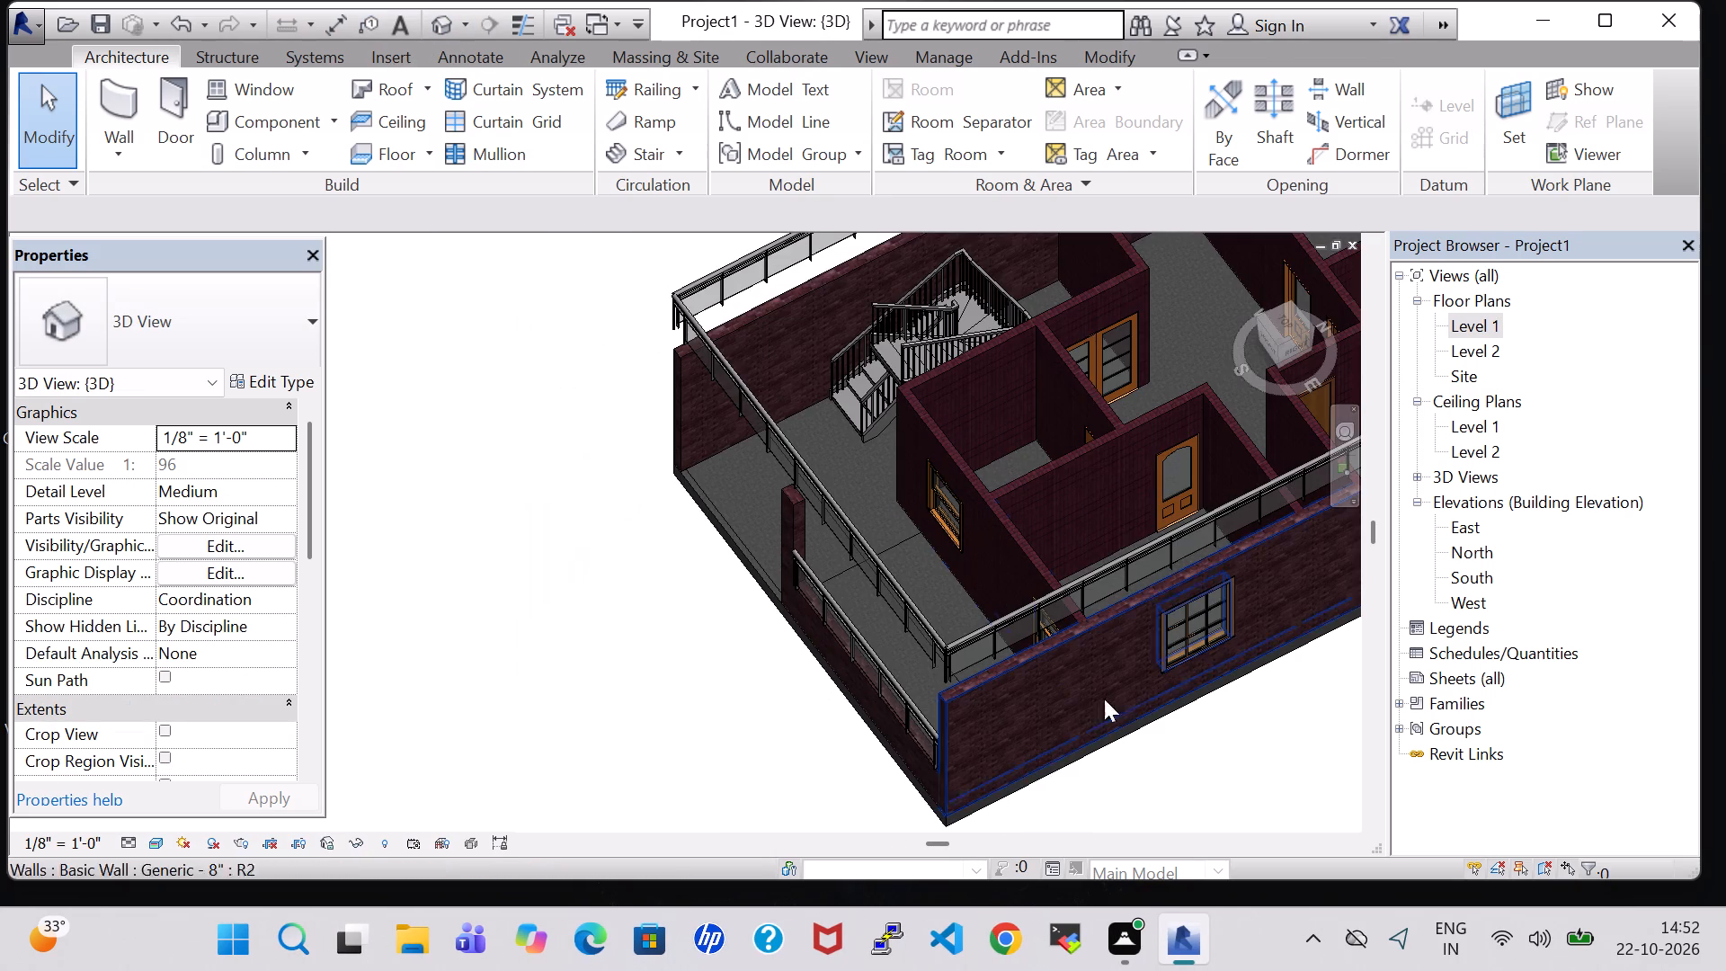
{"action": "middle_click_drag", "start_coordinate": [1263, 747], "coordinate": [983, 707]}
{"action": "middle_click_drag", "start_coordinate": [1223, 626], "coordinate": [1211, 624]}
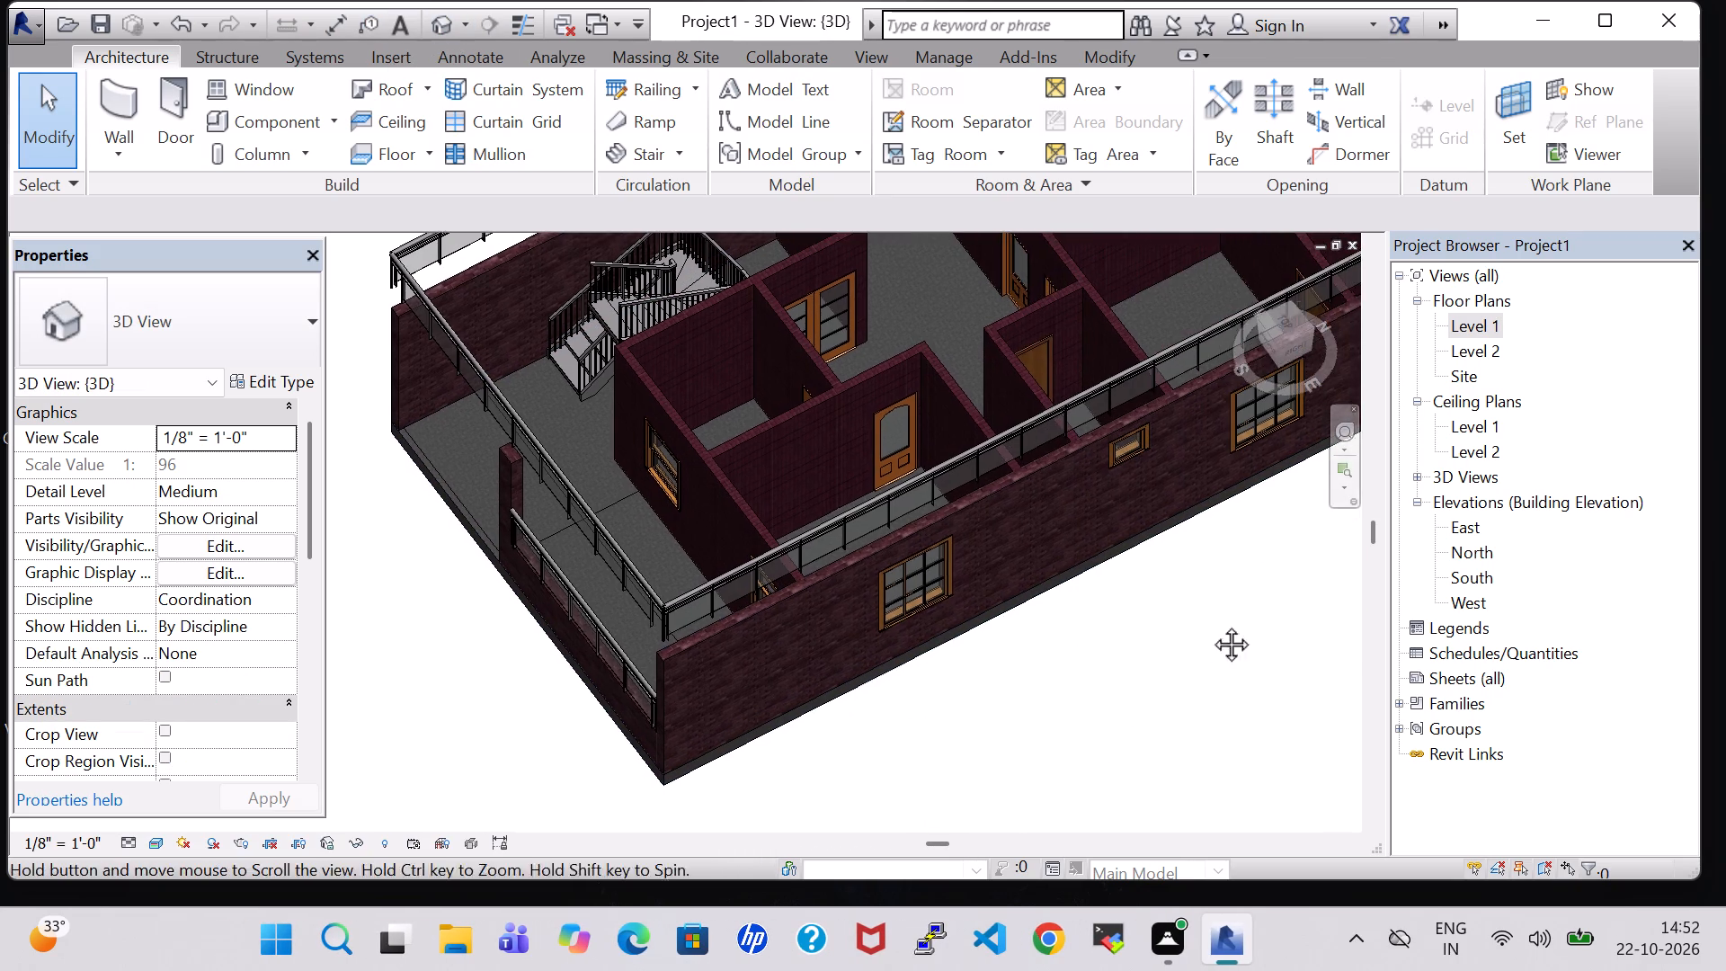
{"action": "middle_click_drag", "start_coordinate": [1211, 624], "coordinate": [1150, 621]}
{"action": "middle_click_drag", "start_coordinate": [1199, 780], "coordinate": [1093, 768]}
{"action": "middle_click_drag", "start_coordinate": [1244, 753], "coordinate": [1108, 753]}
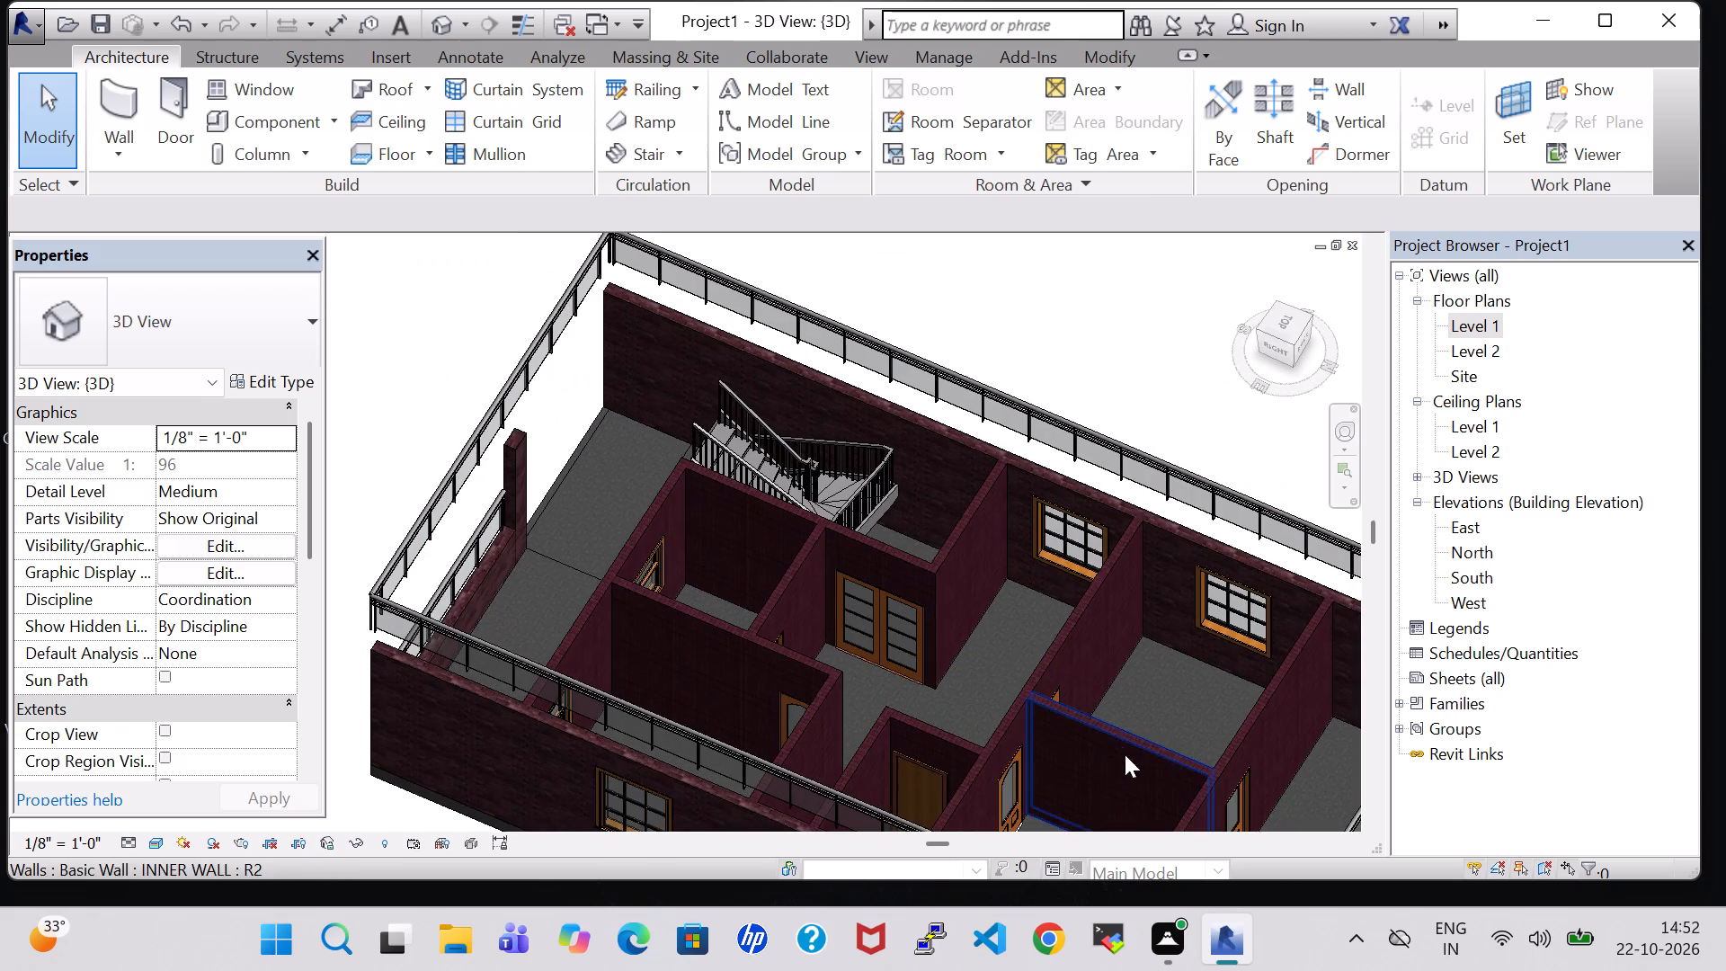
{"action": "scroll", "coordinate": [974, 670], "scroll_direction": "down", "scroll_amount": 1}
{"action": "middle_click_drag", "start_coordinate": [1114, 406], "coordinate": [1028, 394]}
{"action": "middle_click_drag", "start_coordinate": [991, 380], "coordinate": [960, 368]}
{"action": "middle_click_drag", "start_coordinate": [1007, 362], "coordinate": [933, 246]}
{"action": "middle_click_drag", "start_coordinate": [1206, 778], "coordinate": [1147, 656]}
{"action": "middle_click_drag", "start_coordinate": [1150, 719], "coordinate": [1137, 722], "text": "shift"}
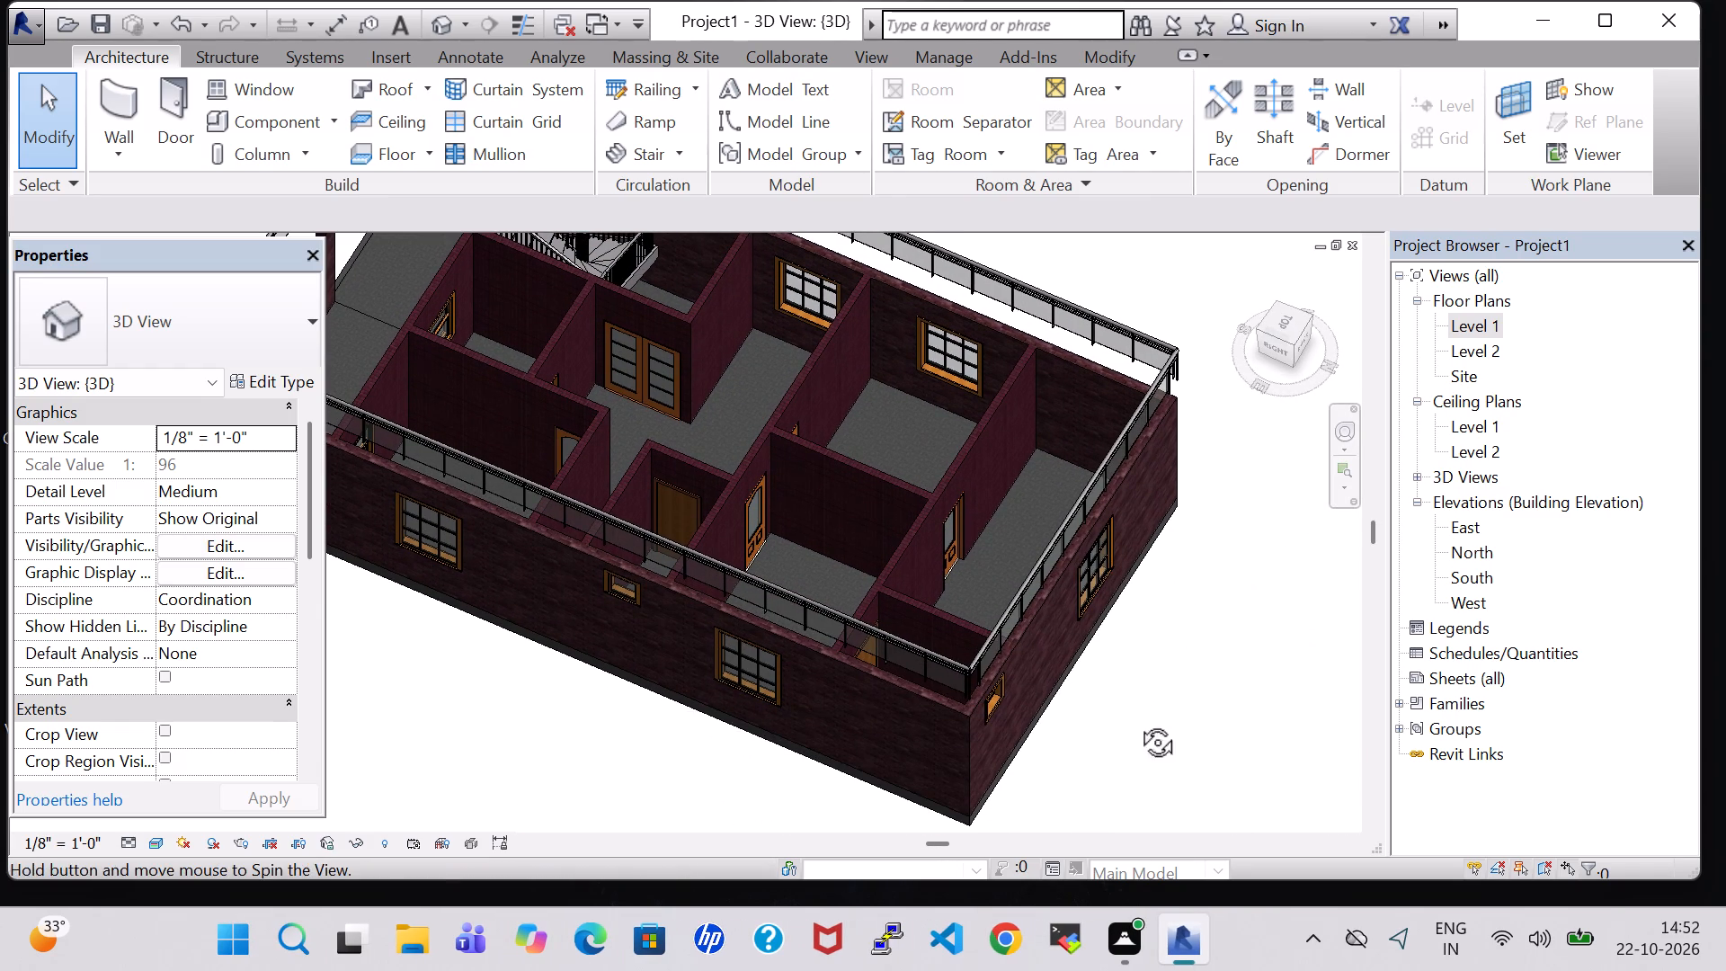
{"action": "middle_click_drag", "start_coordinate": [1137, 722], "coordinate": [948, 729], "text": "shift"}
{"action": "middle_click_drag", "start_coordinate": [672, 690], "coordinate": [672, 679]}
{"action": "middle_click_drag", "start_coordinate": [848, 636], "coordinate": [974, 400]}
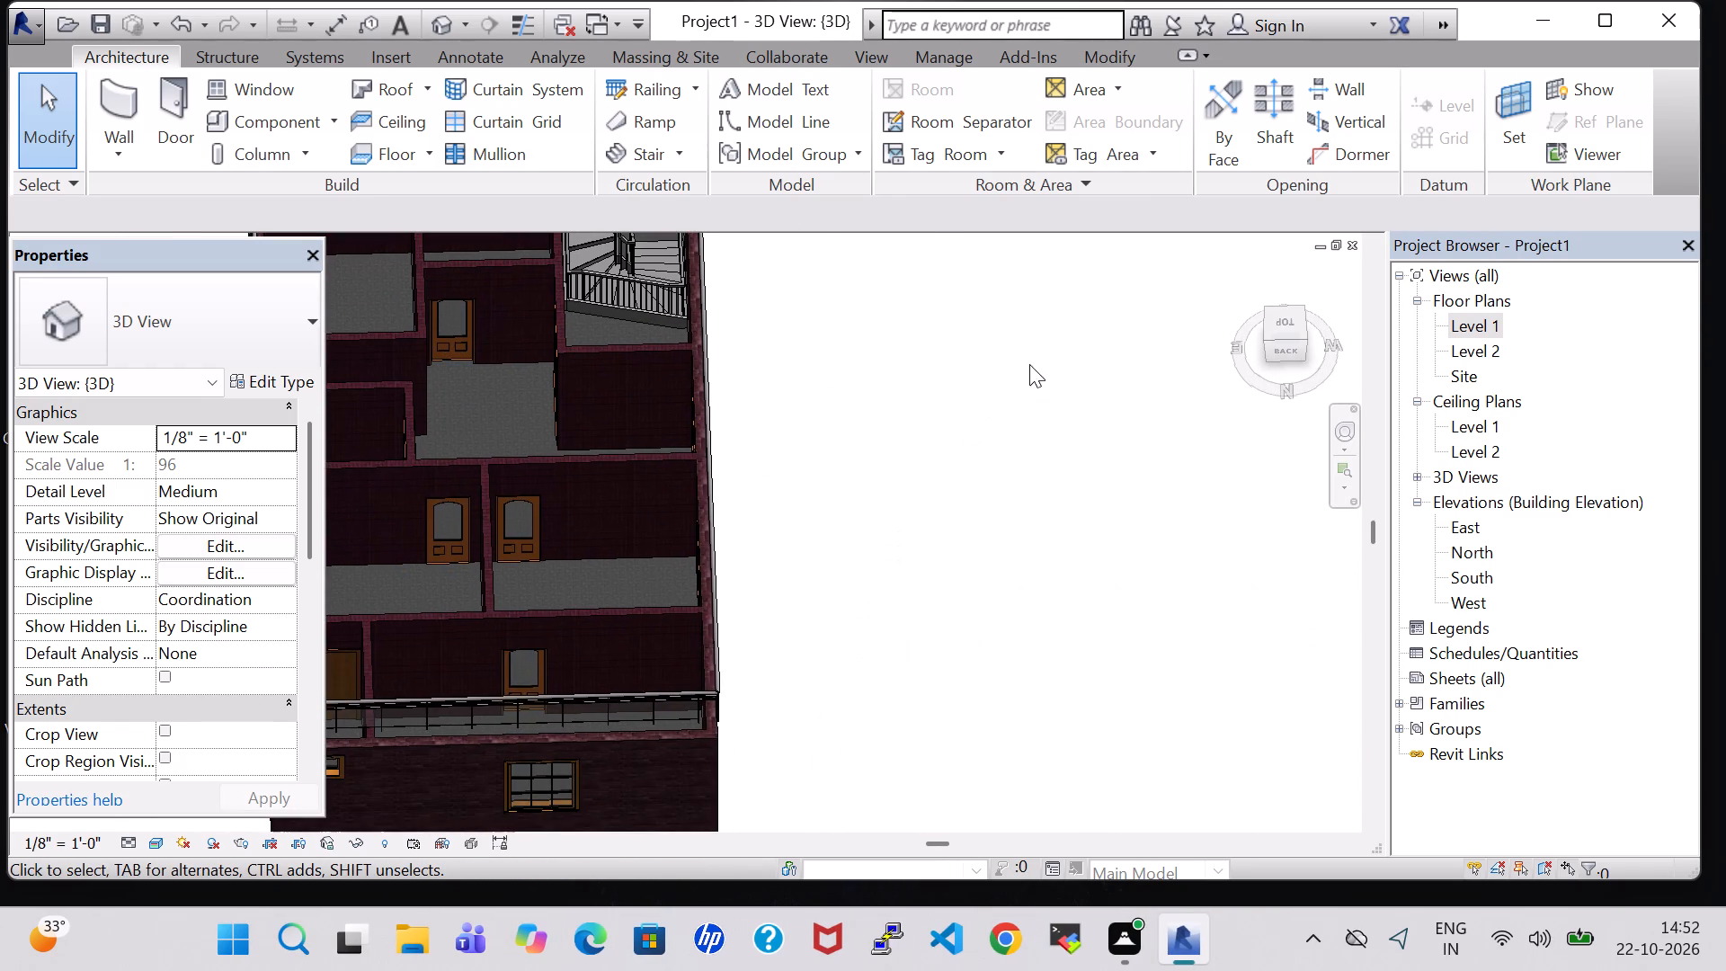
{"action": "middle_click_drag", "start_coordinate": [908, 648], "coordinate": [763, 658], "text": "shift"}
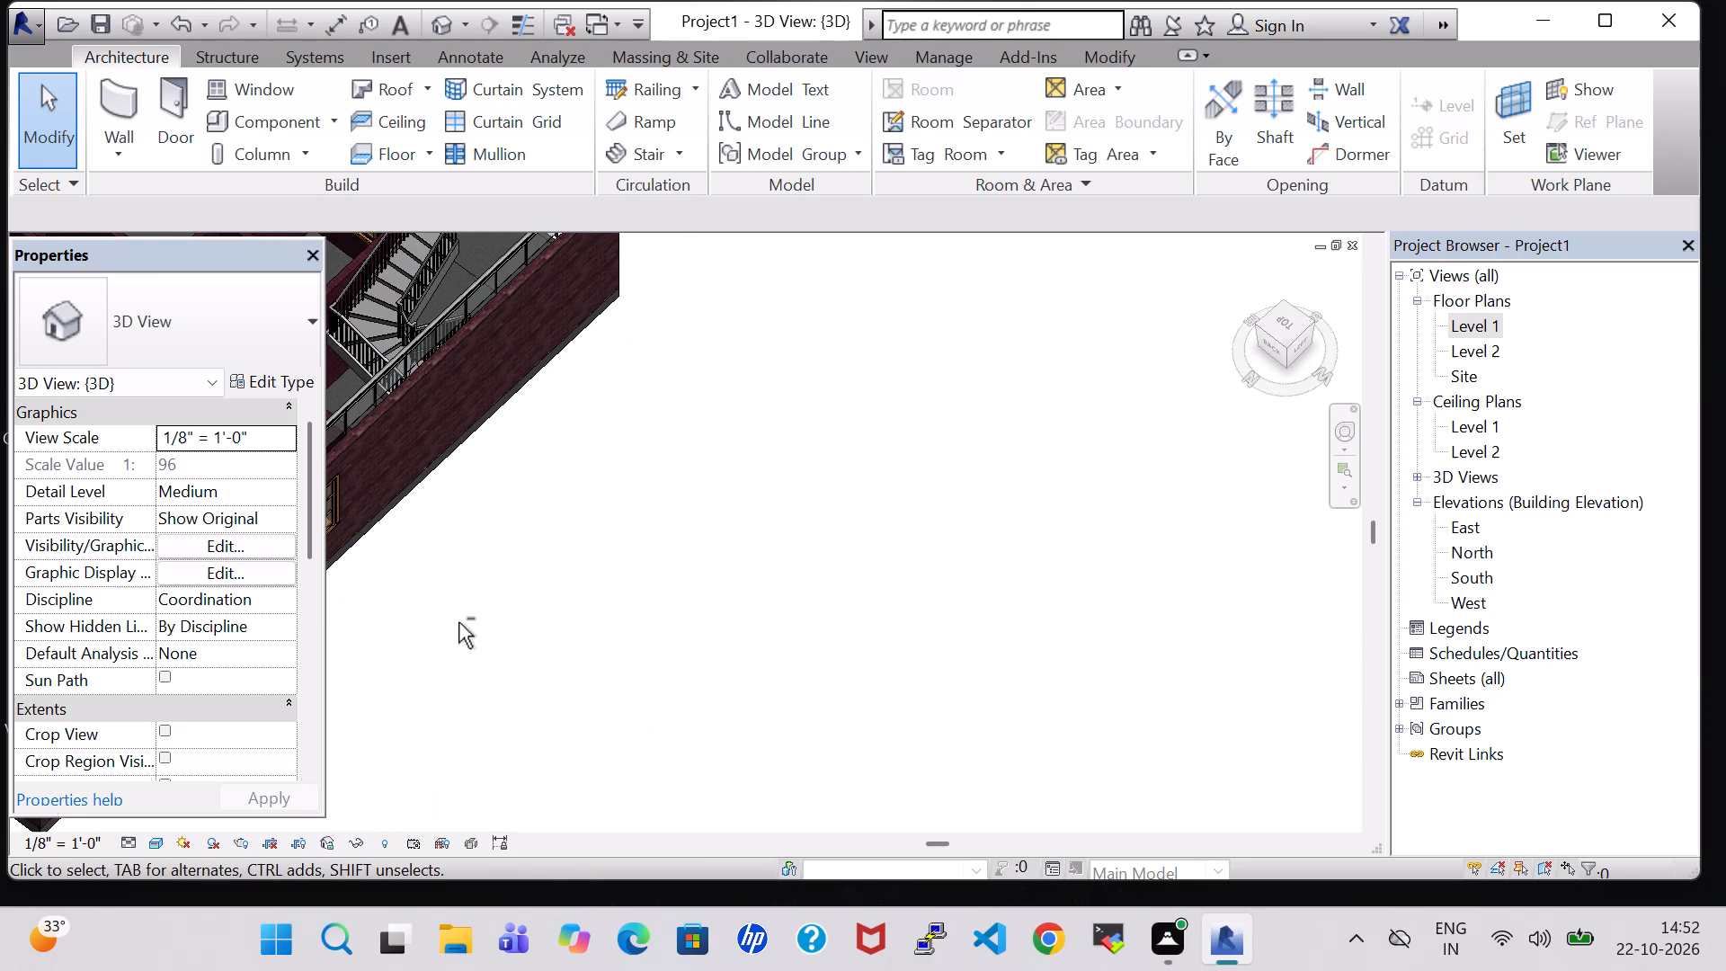
{"action": "middle_click_drag", "start_coordinate": [458, 622], "coordinate": [858, 619], "text": "shift"}
{"action": "middle_click_drag", "start_coordinate": [574, 539], "coordinate": [599, 540], "text": "shift"}
{"action": "middle_click_drag", "start_coordinate": [411, 419], "coordinate": [476, 576]}
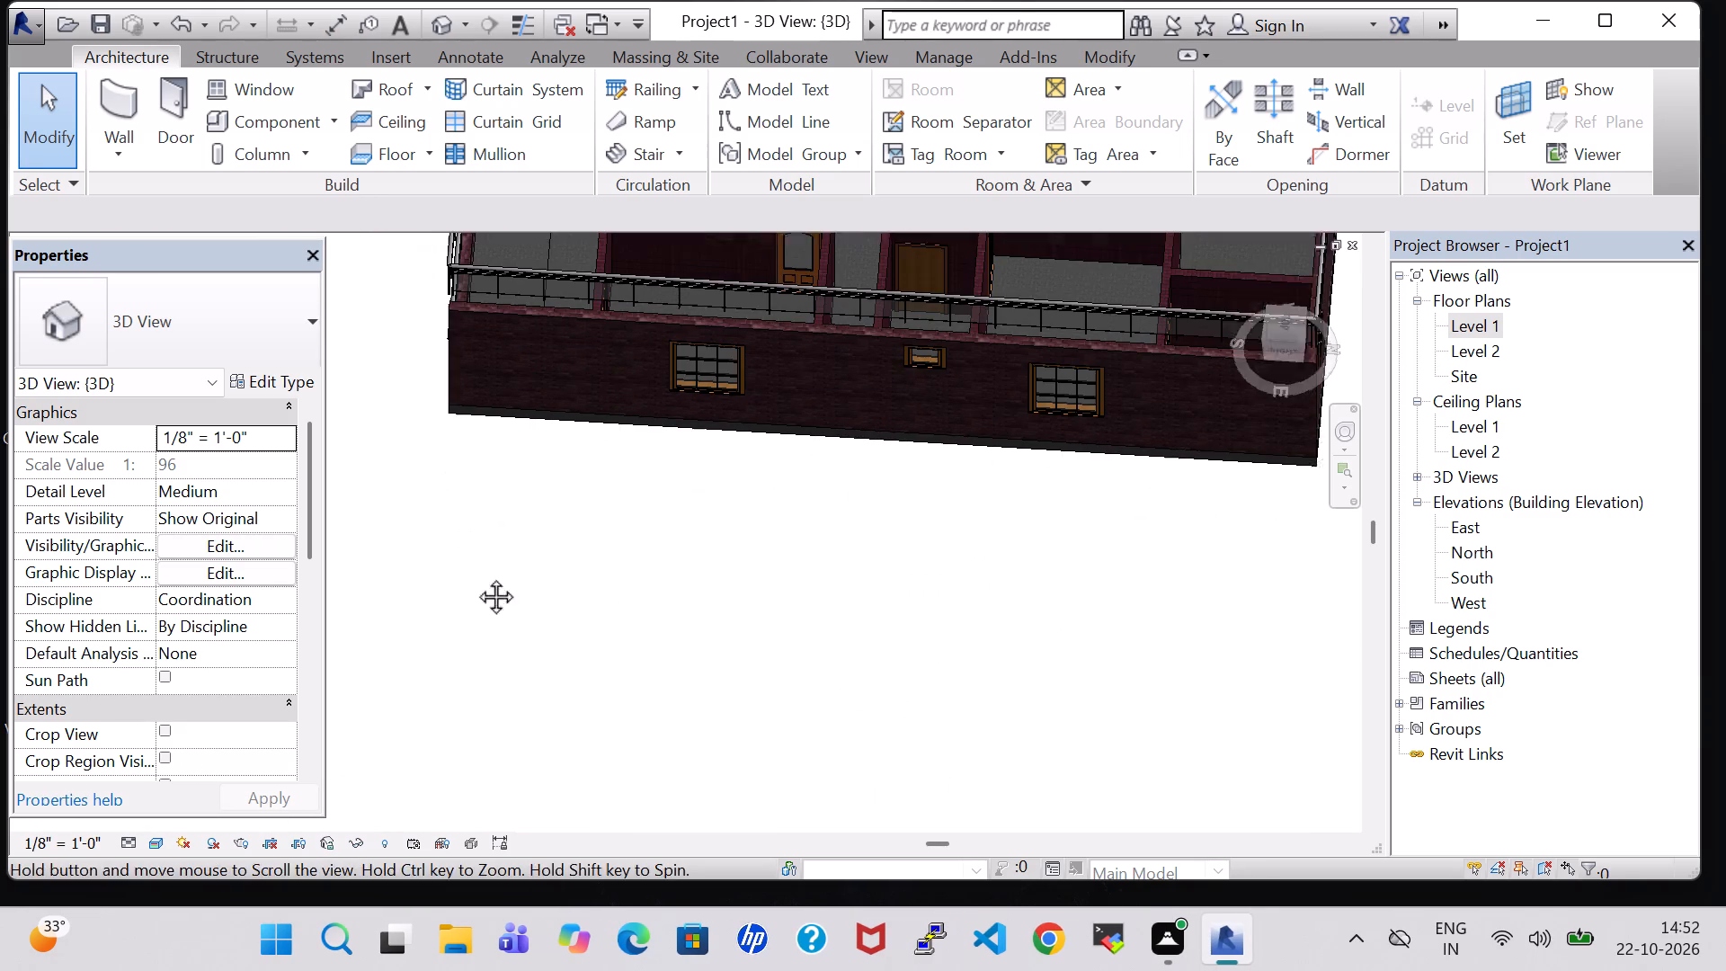
{"action": "middle_click_drag", "start_coordinate": [476, 576], "coordinate": [487, 617]}
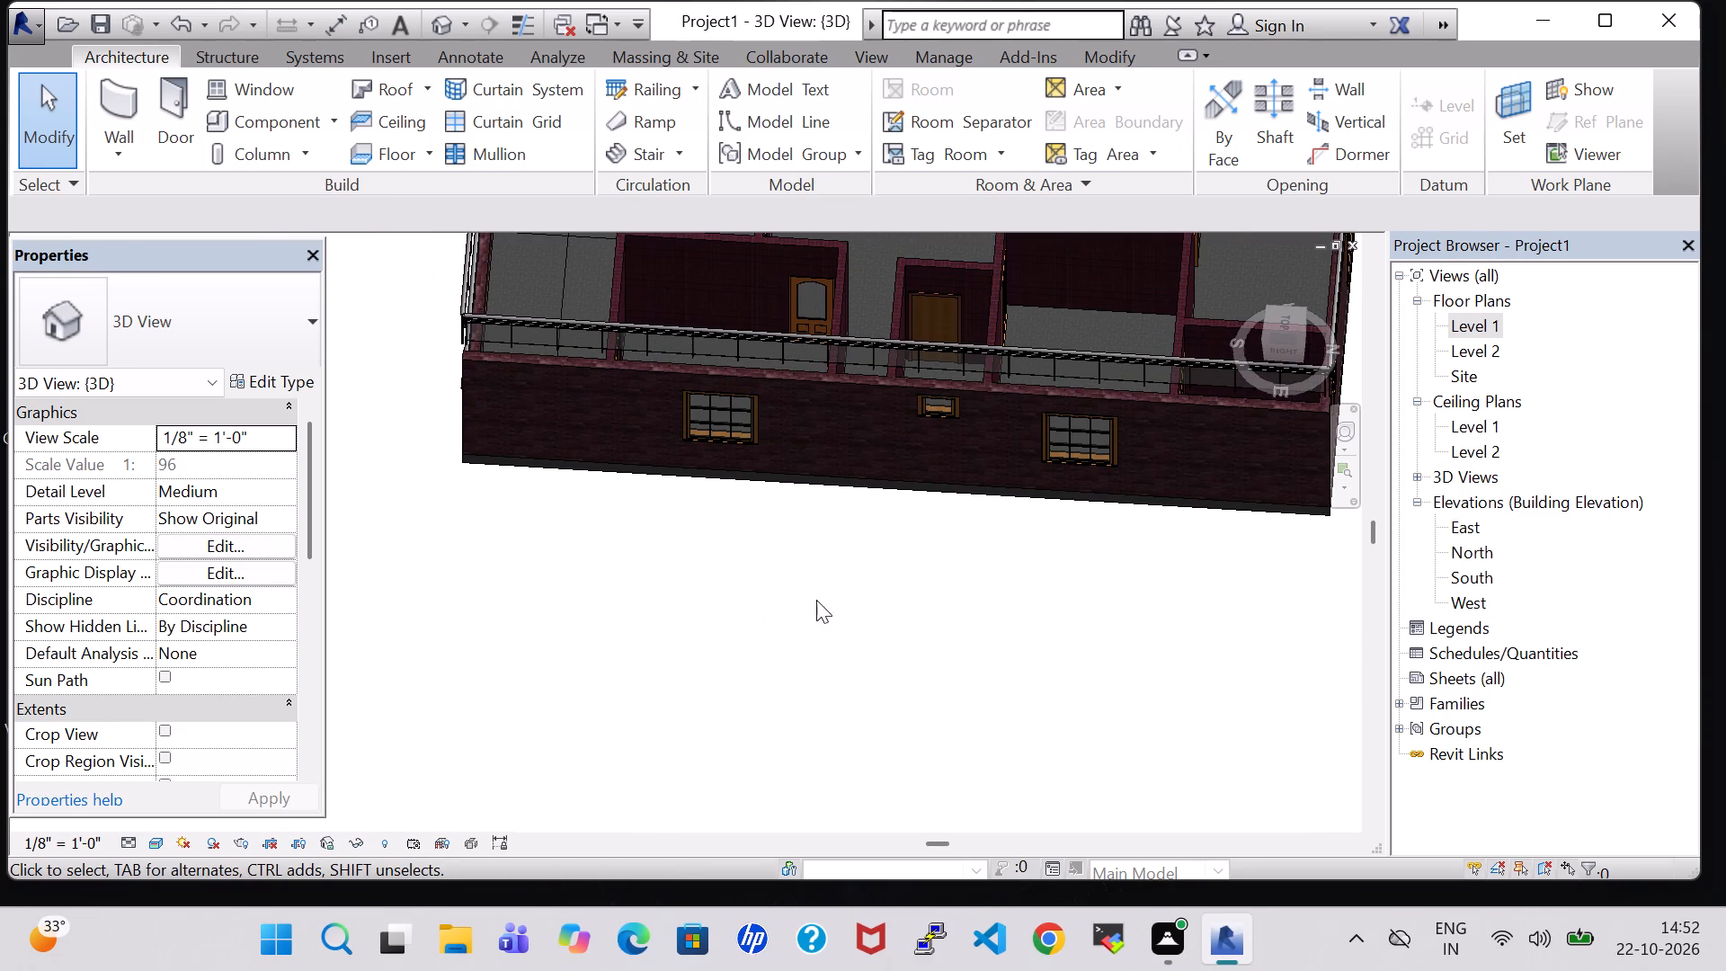
{"action": "middle_click_drag", "start_coordinate": [616, 608], "coordinate": [862, 547], "text": "shift"}
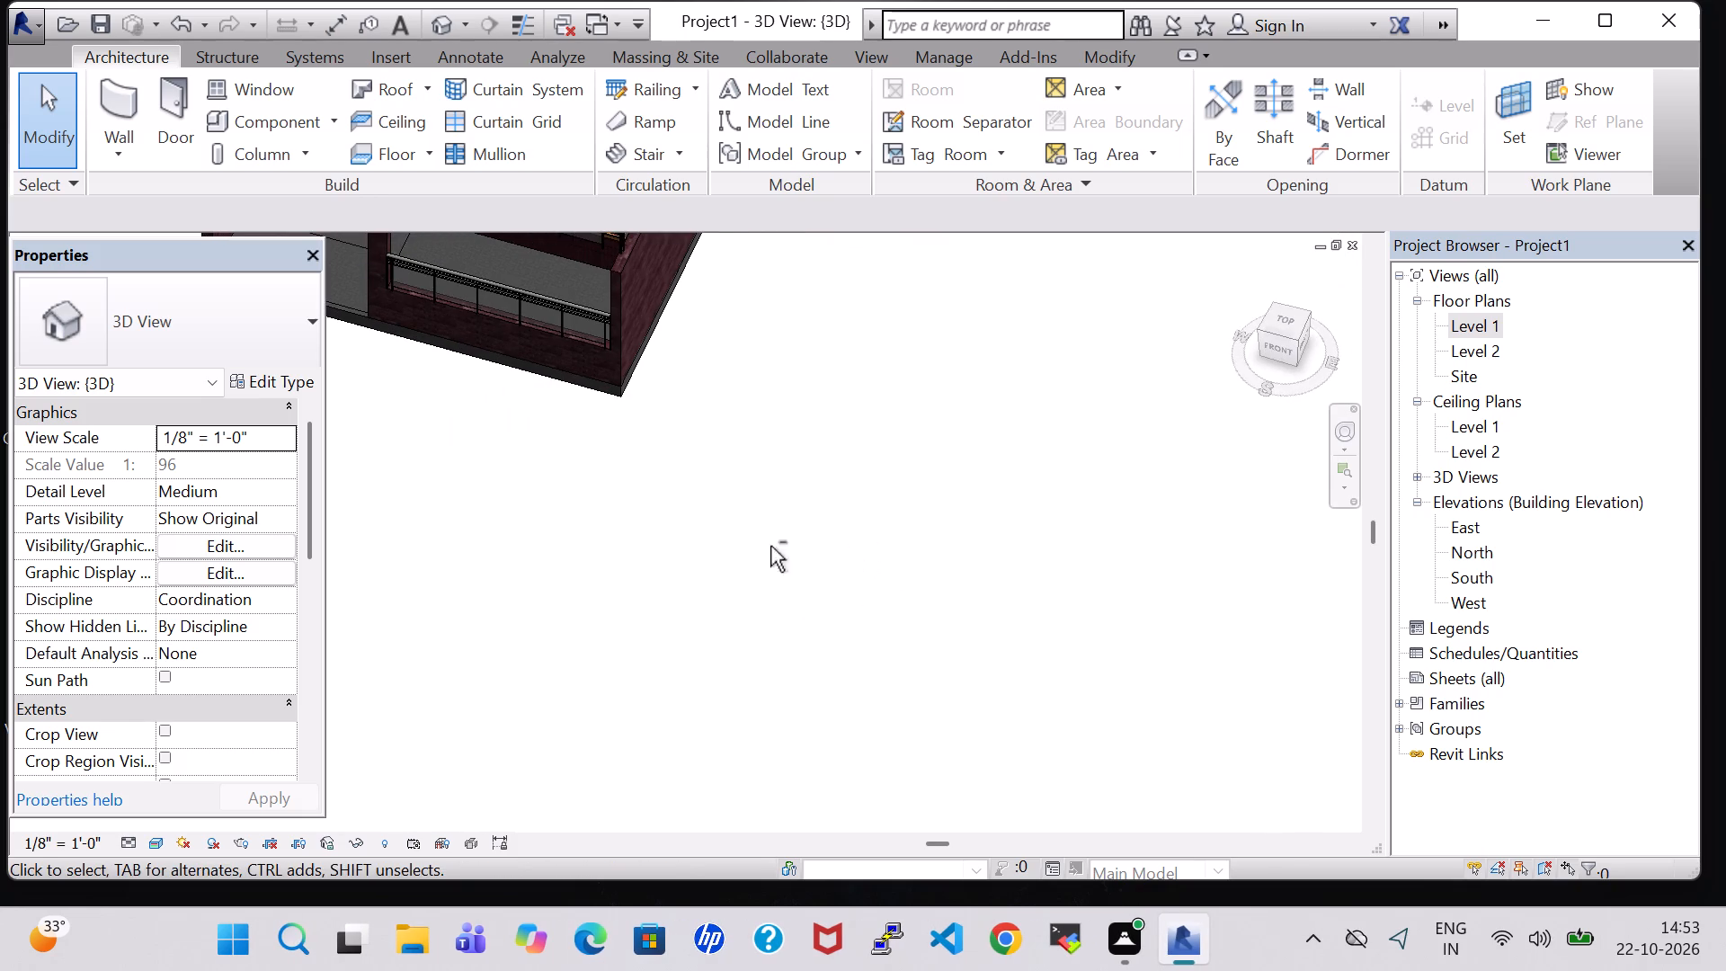
{"action": "middle_click_drag", "start_coordinate": [861, 655], "coordinate": [890, 670]}
{"action": "middle_click", "coordinate": [905, 677]}
{"action": "middle_click_drag", "start_coordinate": [503, 530], "coordinate": [832, 779]}
{"action": "scroll", "coordinate": [832, 779], "scroll_direction": "down", "scroll_amount": 1}
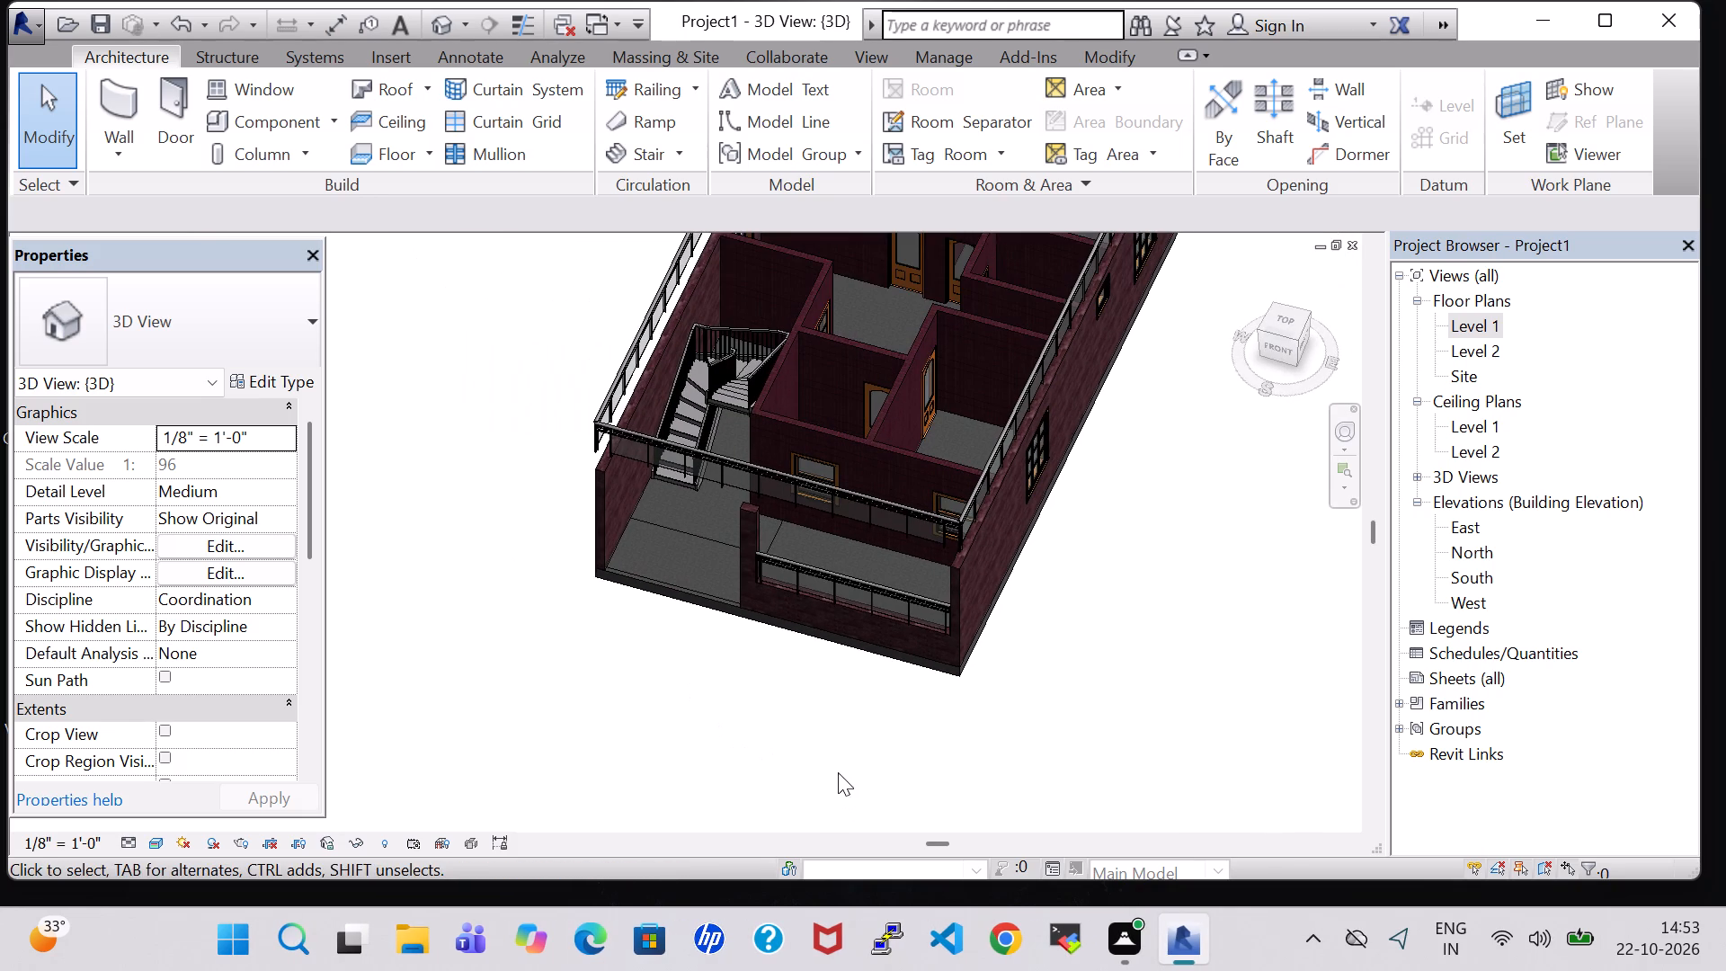
{"action": "middle_click_drag", "start_coordinate": [867, 751], "coordinate": [960, 587], "text": "shift"}
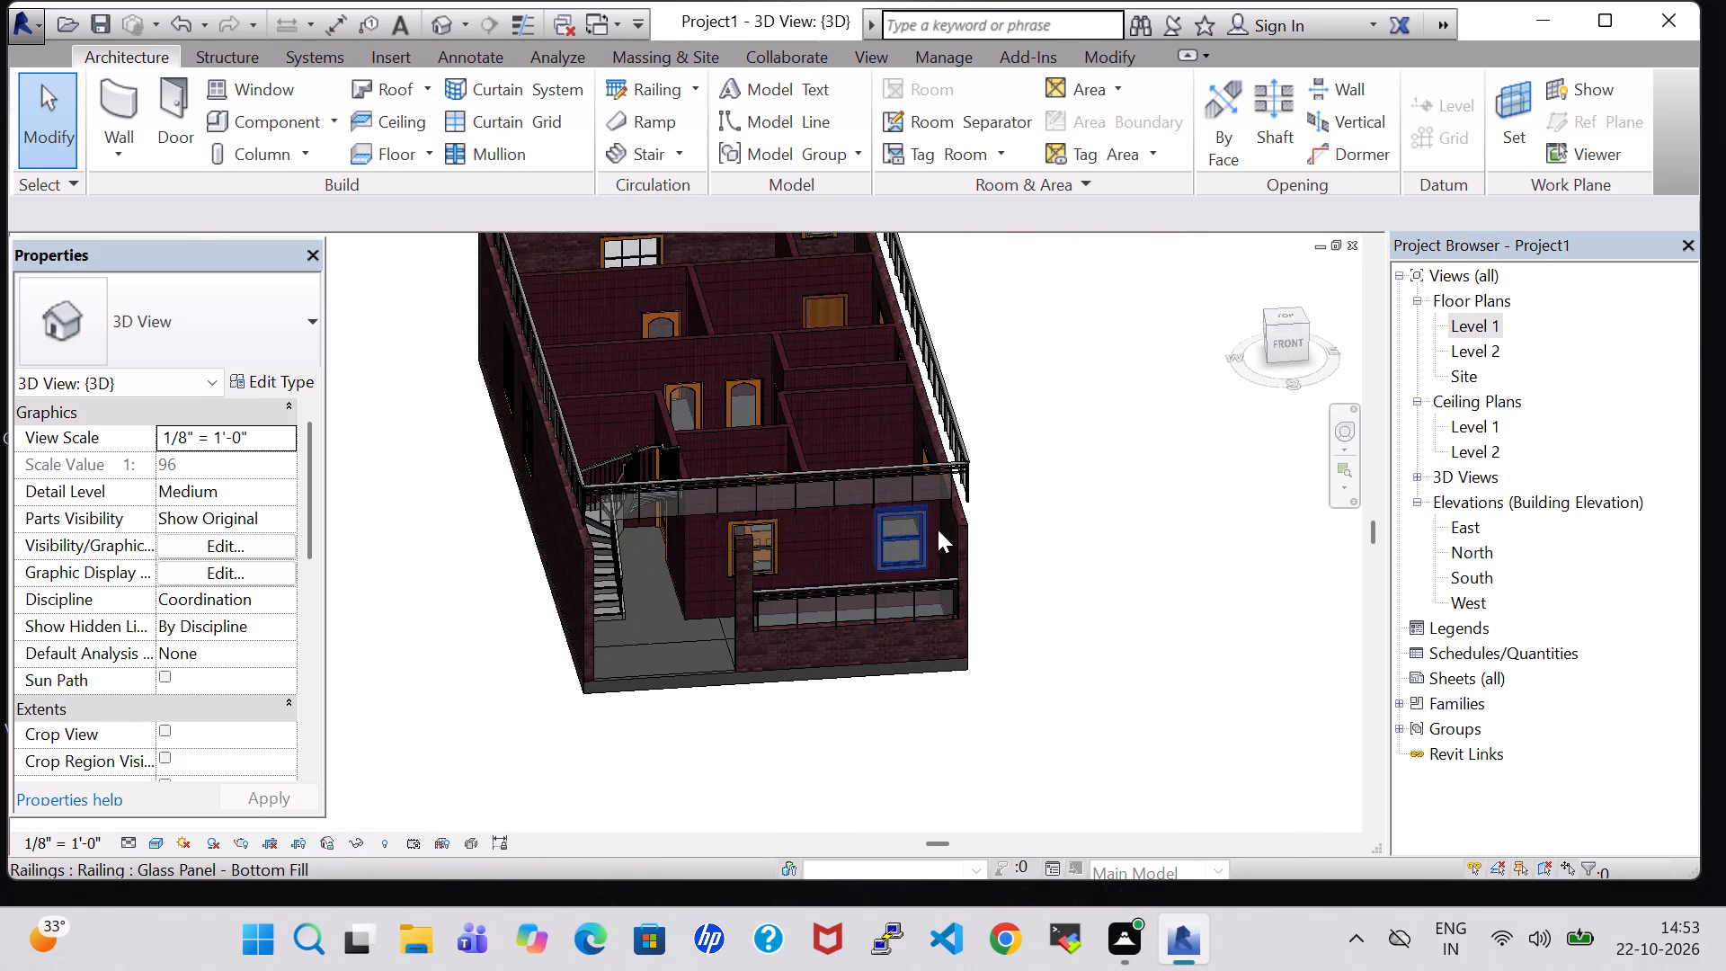
{"action": "middle_click_drag", "start_coordinate": [1116, 441], "coordinate": [1067, 403], "text": "shift"}
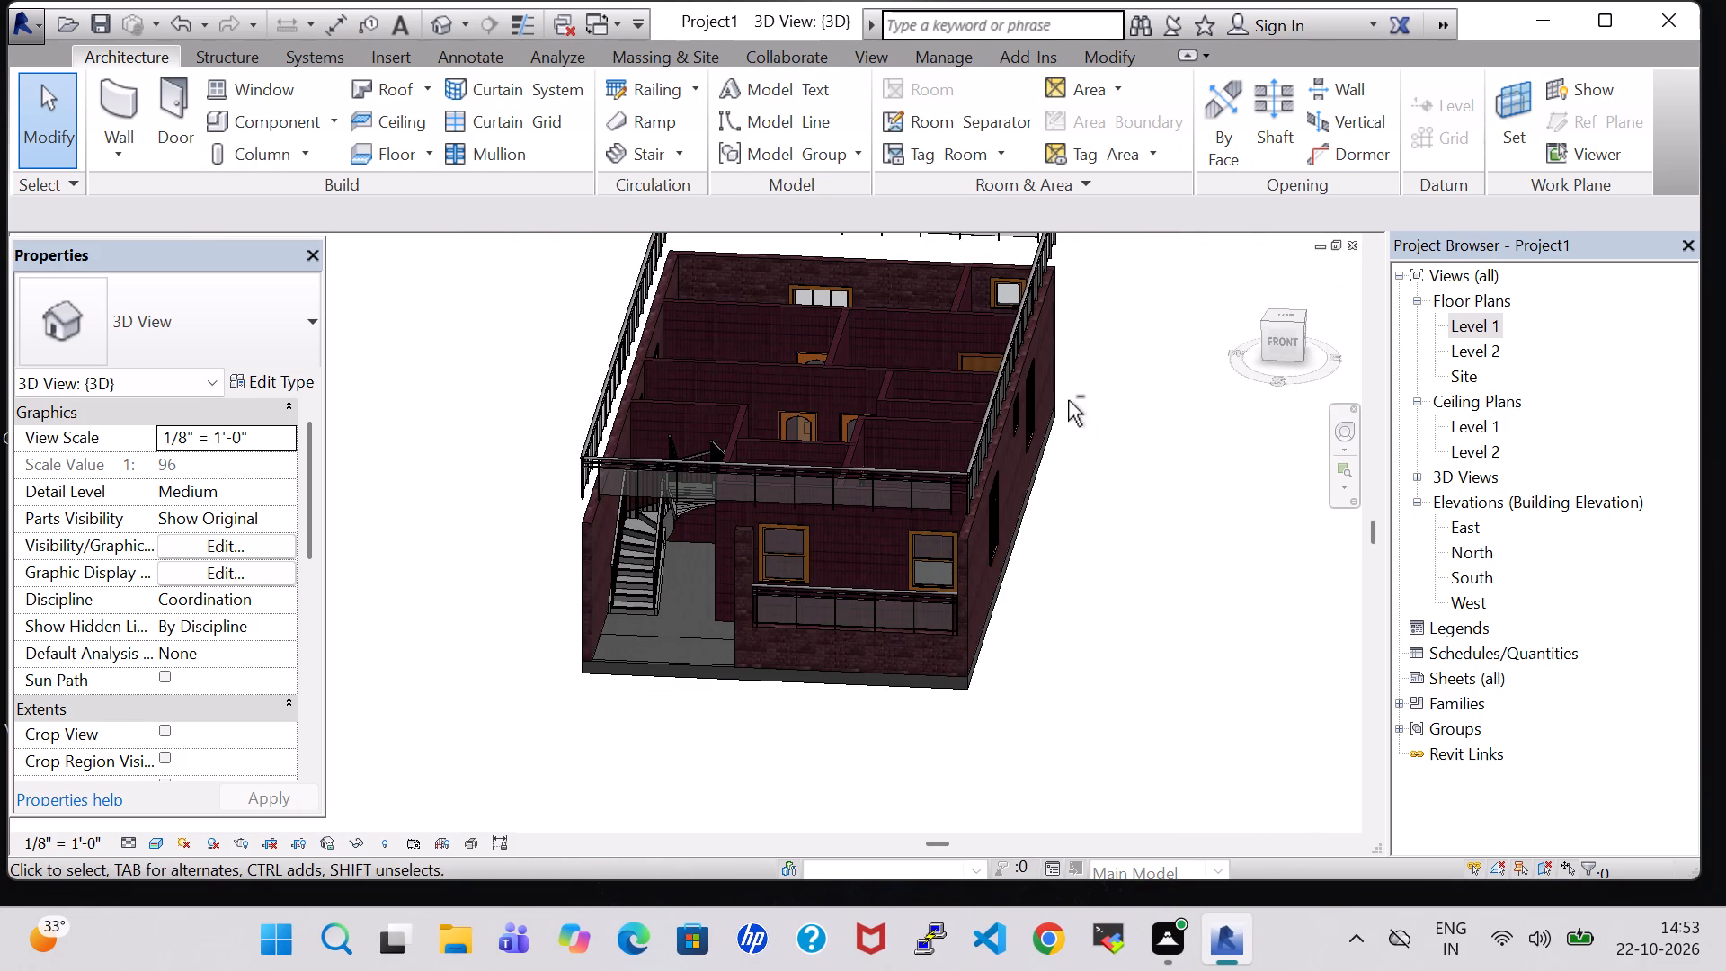
Return to the Level 1 floor plan.
{"action": "double_click", "coordinate": [1489, 319]}
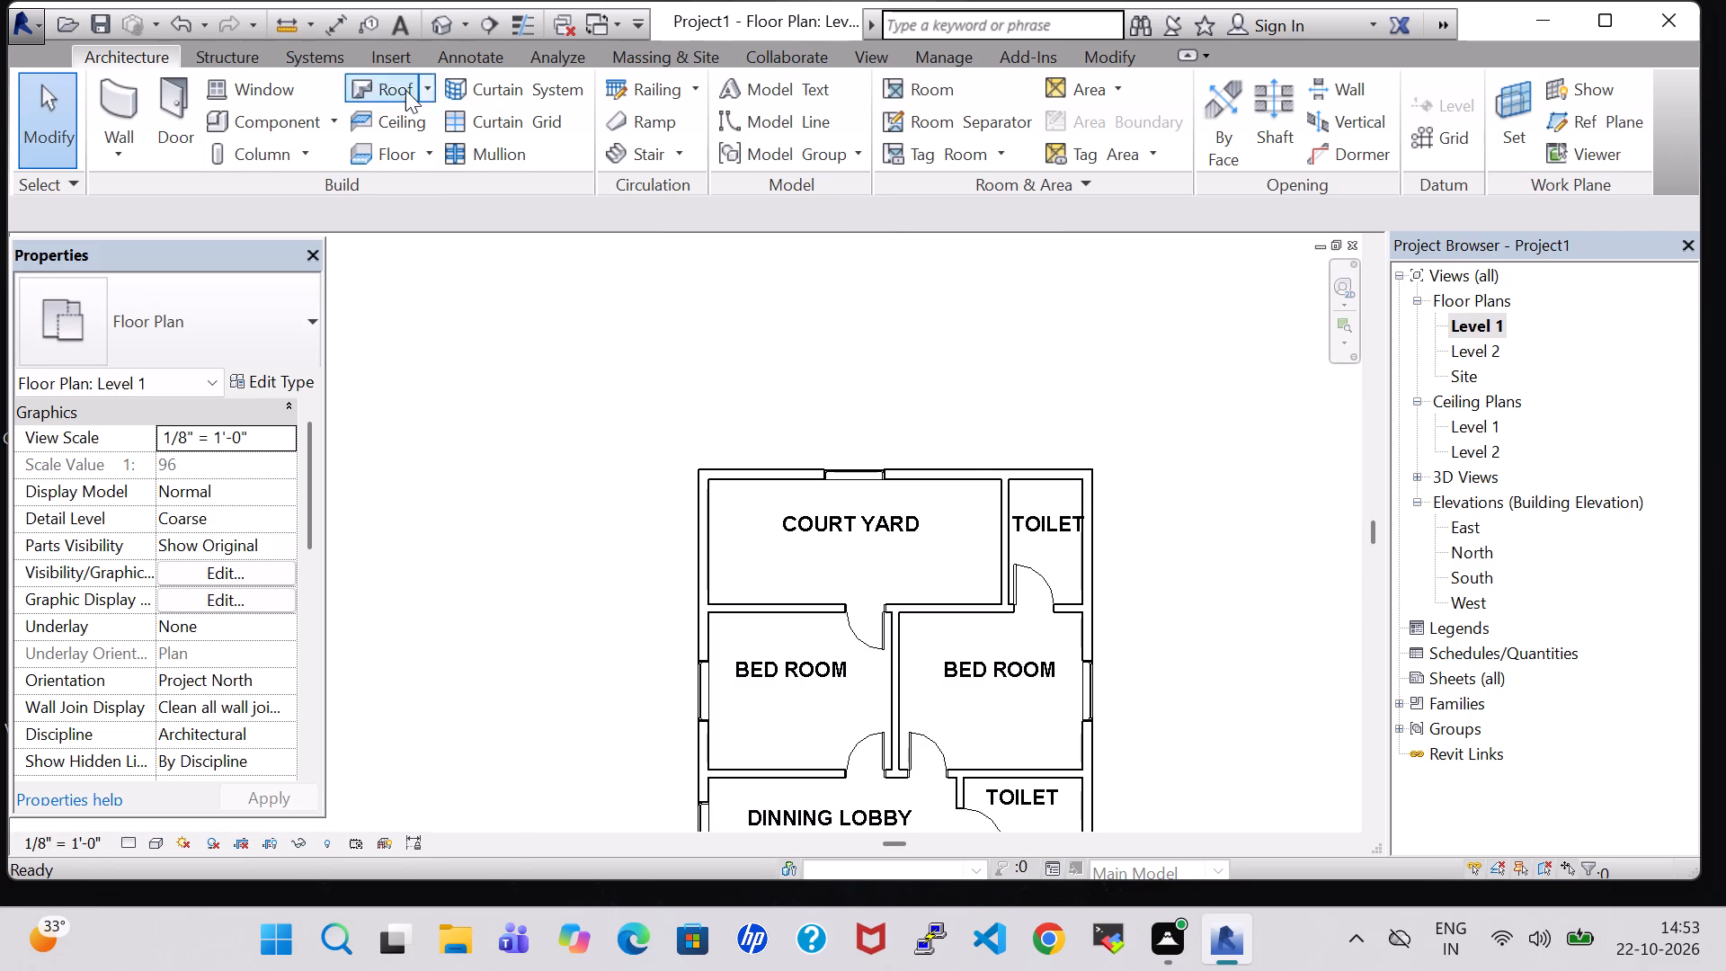
{"action": "scroll", "coordinate": [974, 450], "scroll_direction": "down", "scroll_amount": 1}
{"action": "middle_click_drag", "start_coordinate": [1178, 604], "coordinate": [1068, 435]}
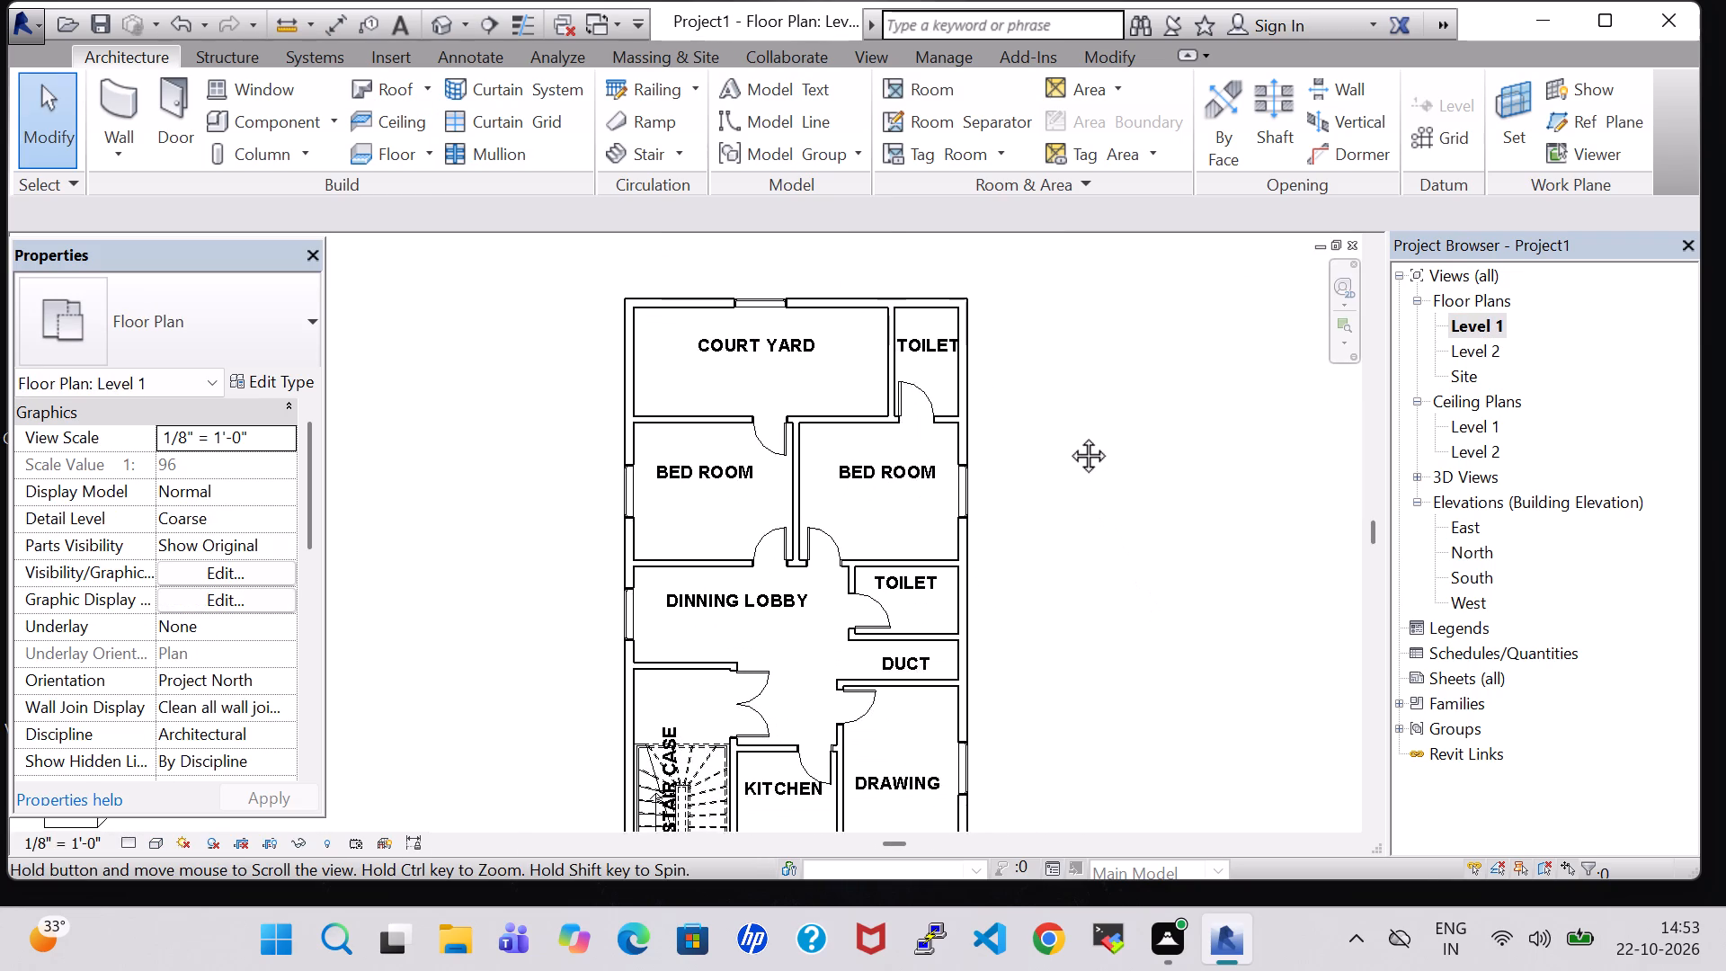
{"action": "middle_click_drag", "start_coordinate": [1068, 435], "coordinate": [1064, 423]}
{"action": "scroll", "coordinate": [1064, 423], "scroll_direction": "down", "scroll_amount": 2}
{"action": "middle_click", "coordinate": [1083, 464]}
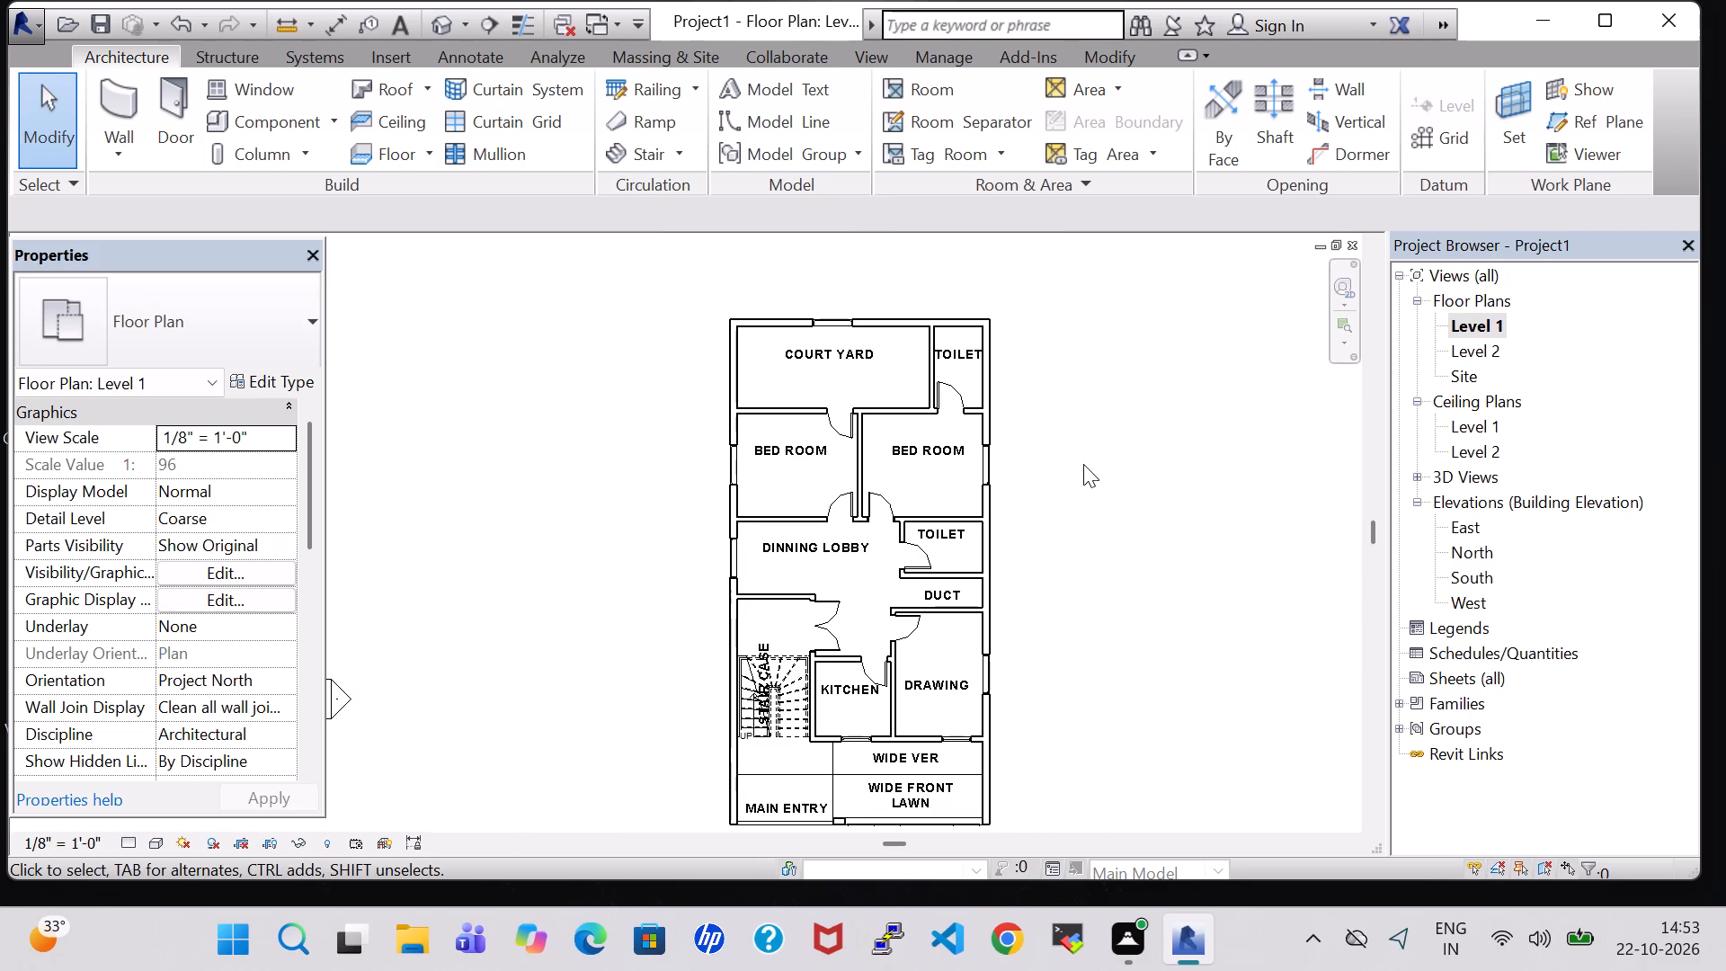
{"action": "middle_click_drag", "start_coordinate": [1170, 634], "coordinate": [1118, 616]}
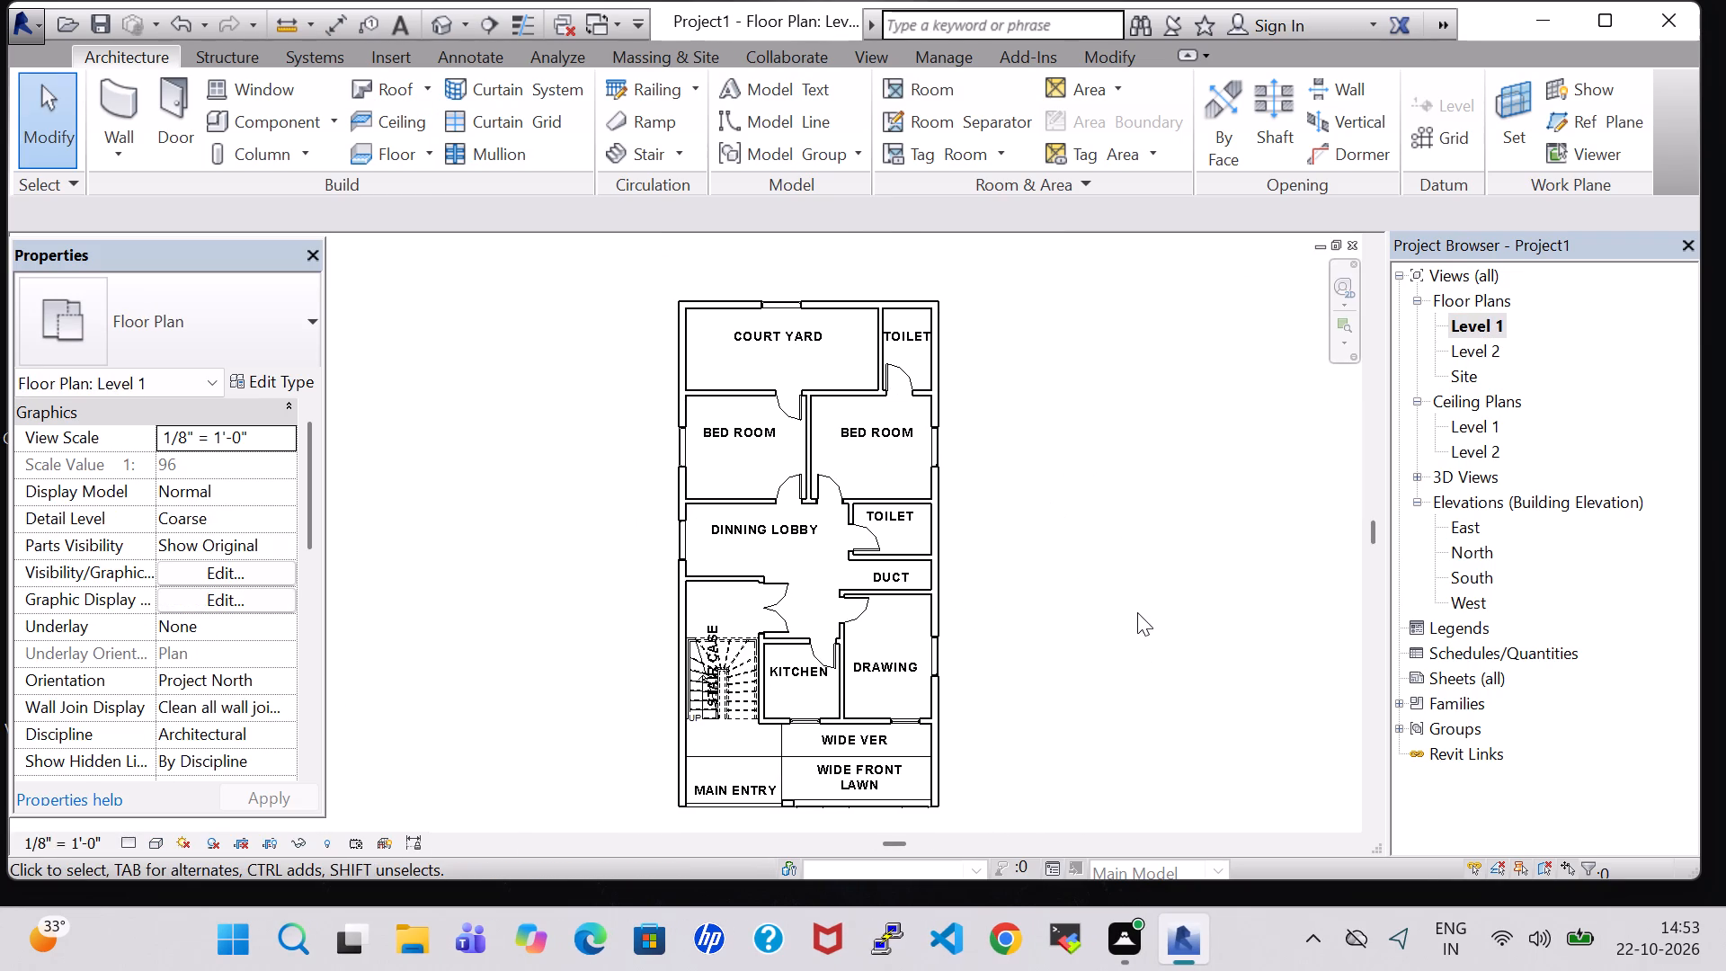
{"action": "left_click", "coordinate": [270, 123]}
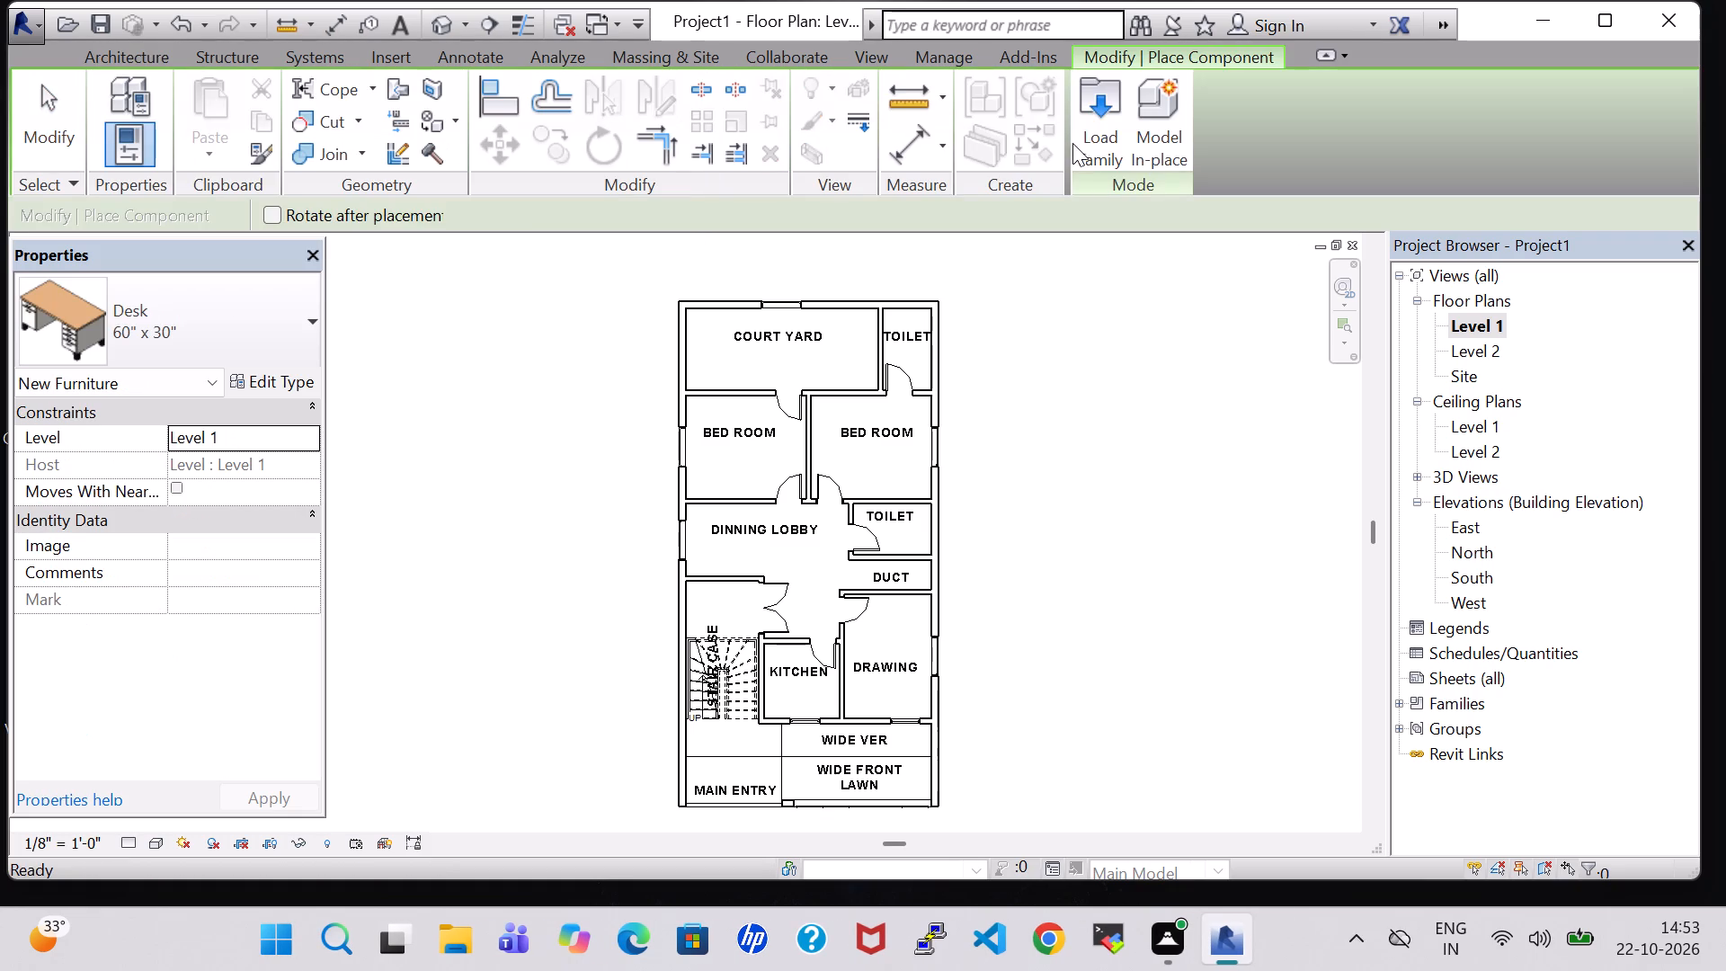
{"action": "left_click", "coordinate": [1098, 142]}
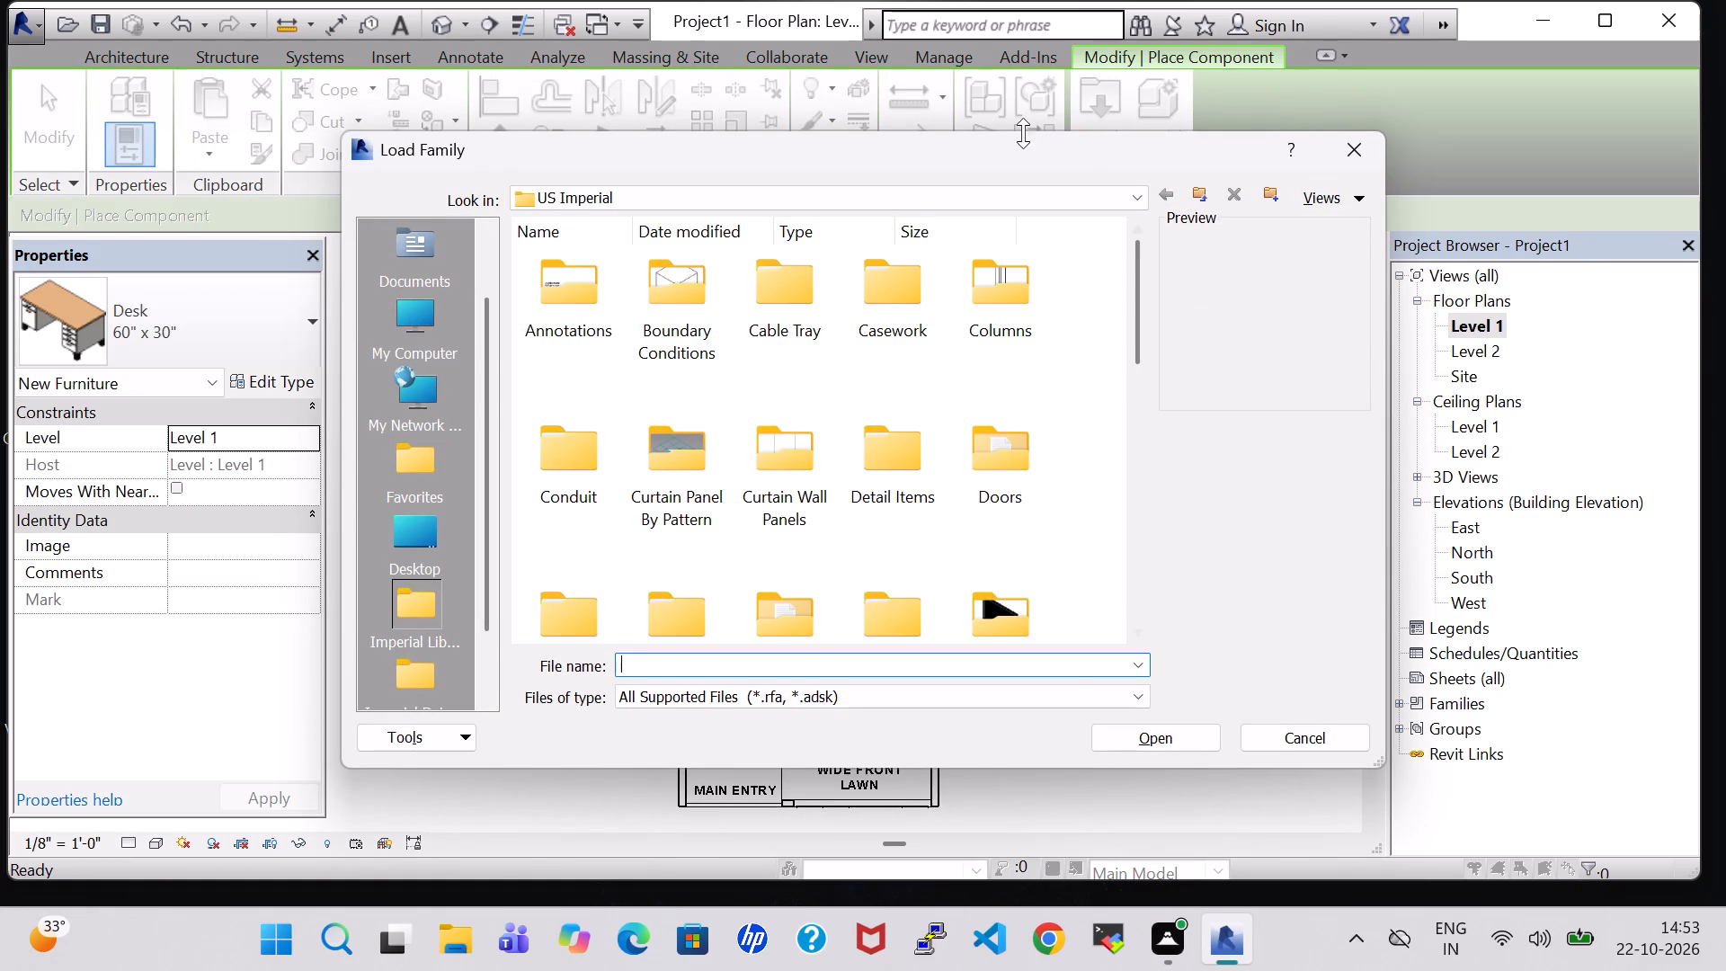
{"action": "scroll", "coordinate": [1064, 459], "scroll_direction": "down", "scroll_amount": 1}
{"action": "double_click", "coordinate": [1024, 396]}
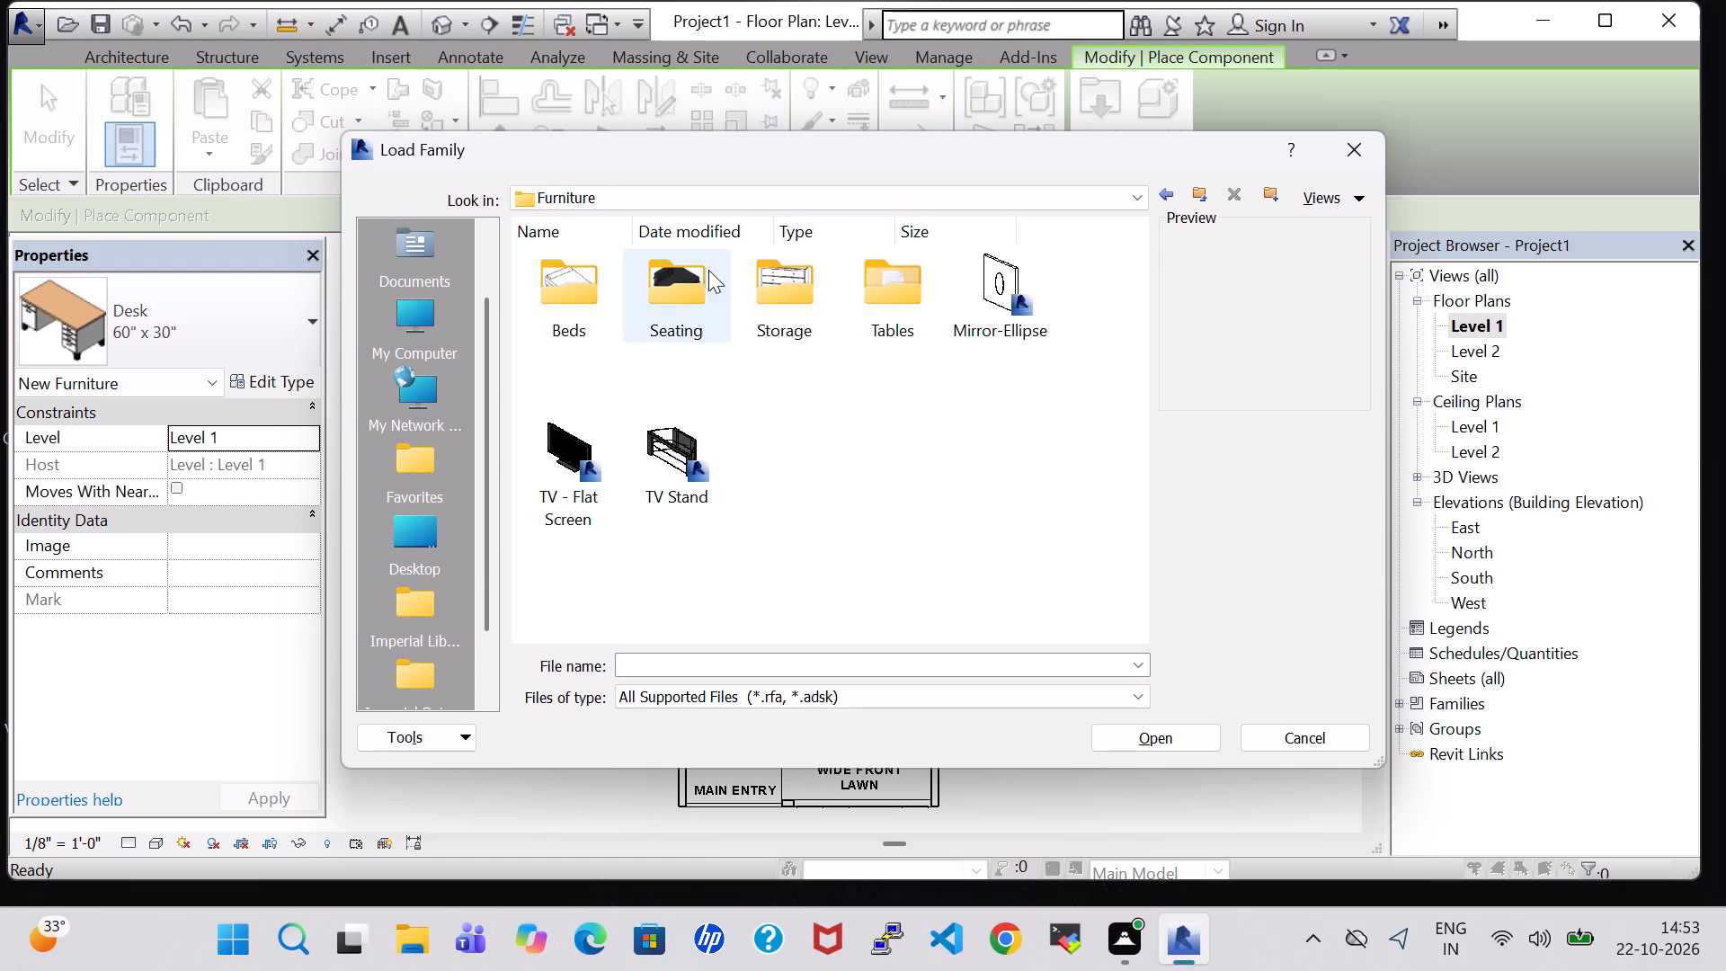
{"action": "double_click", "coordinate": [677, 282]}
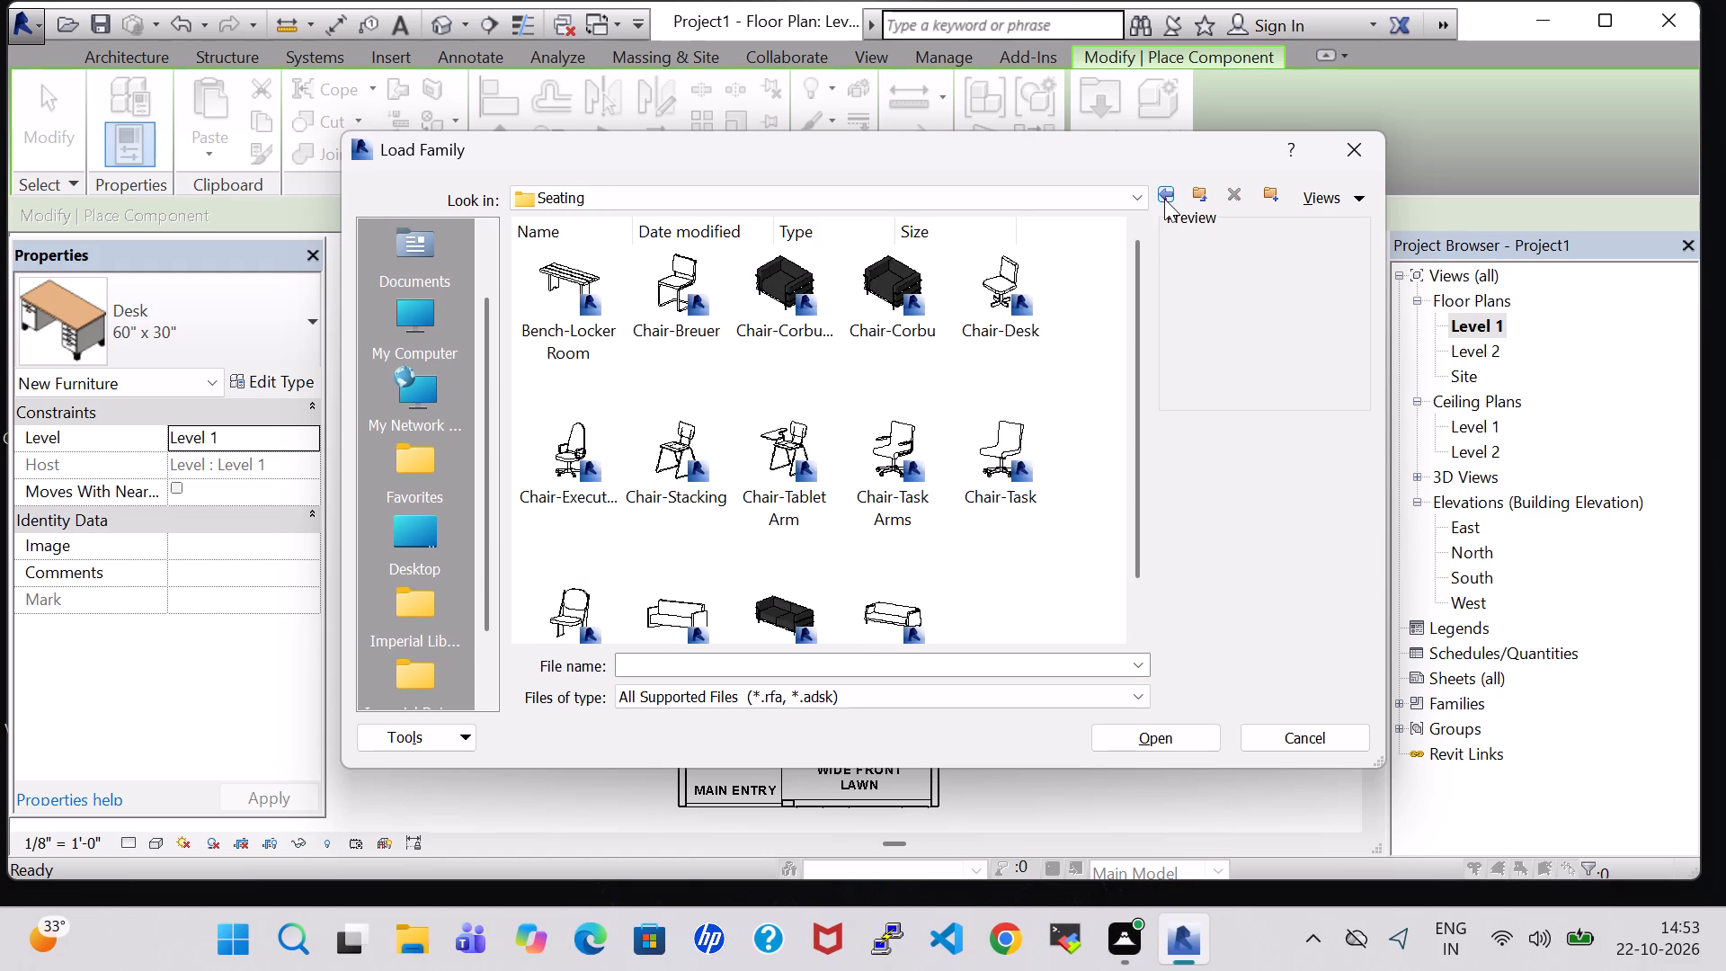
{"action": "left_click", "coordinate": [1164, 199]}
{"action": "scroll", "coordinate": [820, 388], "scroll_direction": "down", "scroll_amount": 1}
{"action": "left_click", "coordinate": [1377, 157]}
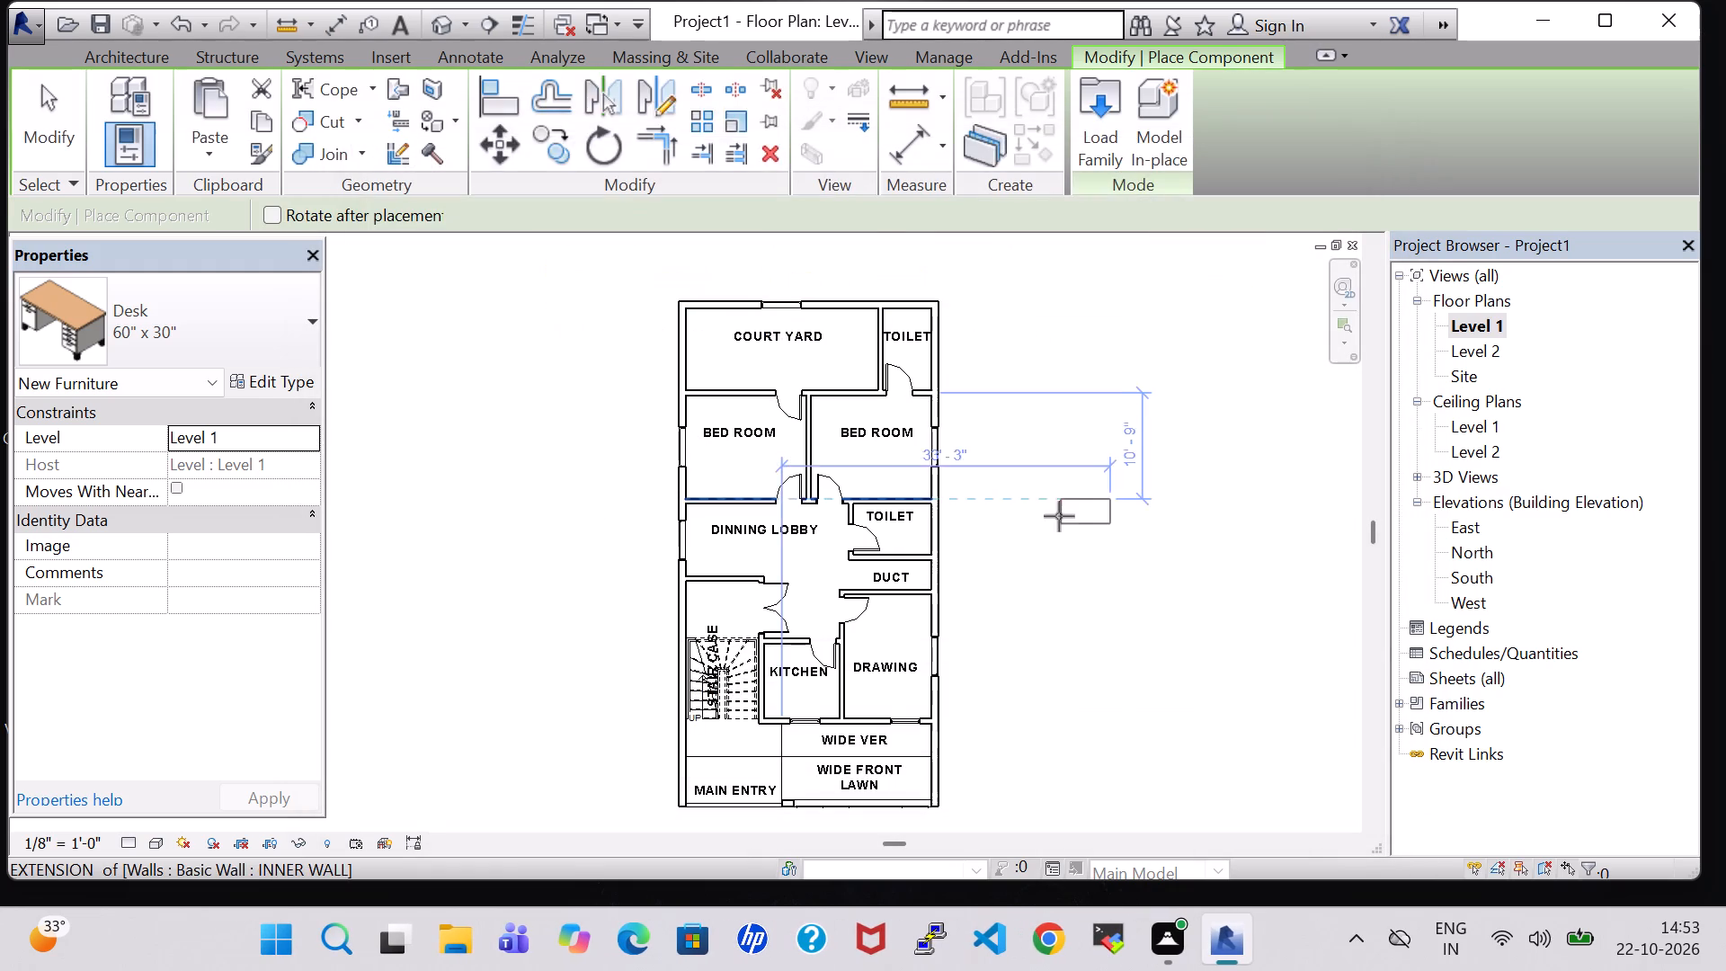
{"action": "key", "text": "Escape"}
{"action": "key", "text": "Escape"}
Load the Toilet-Domestic-3D component family from the US Imperial library's Plumbing, Architectural, Fixtures, Water Closets folder.
{"action": "middle_click_drag", "start_coordinate": [1038, 507], "coordinate": [1039, 474]}
{"action": "left_click", "coordinate": [282, 119]}
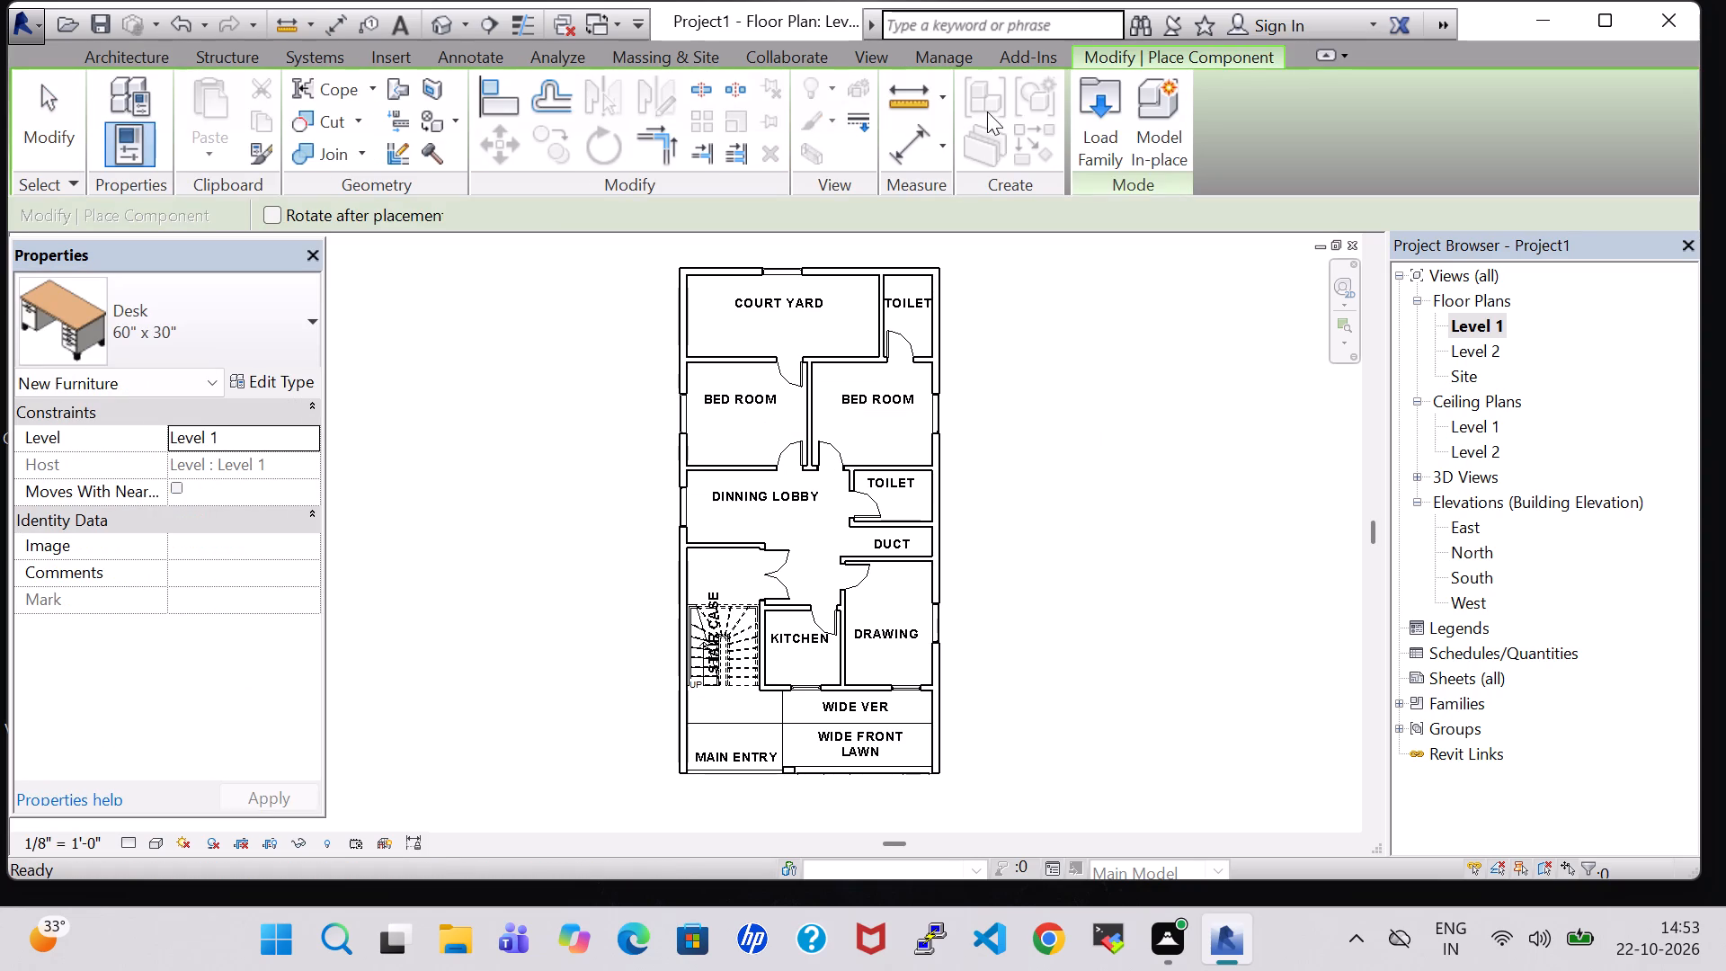
{"action": "left_click", "coordinate": [1102, 128]}
{"action": "scroll", "coordinate": [919, 448], "scroll_direction": "down", "scroll_amount": 3}
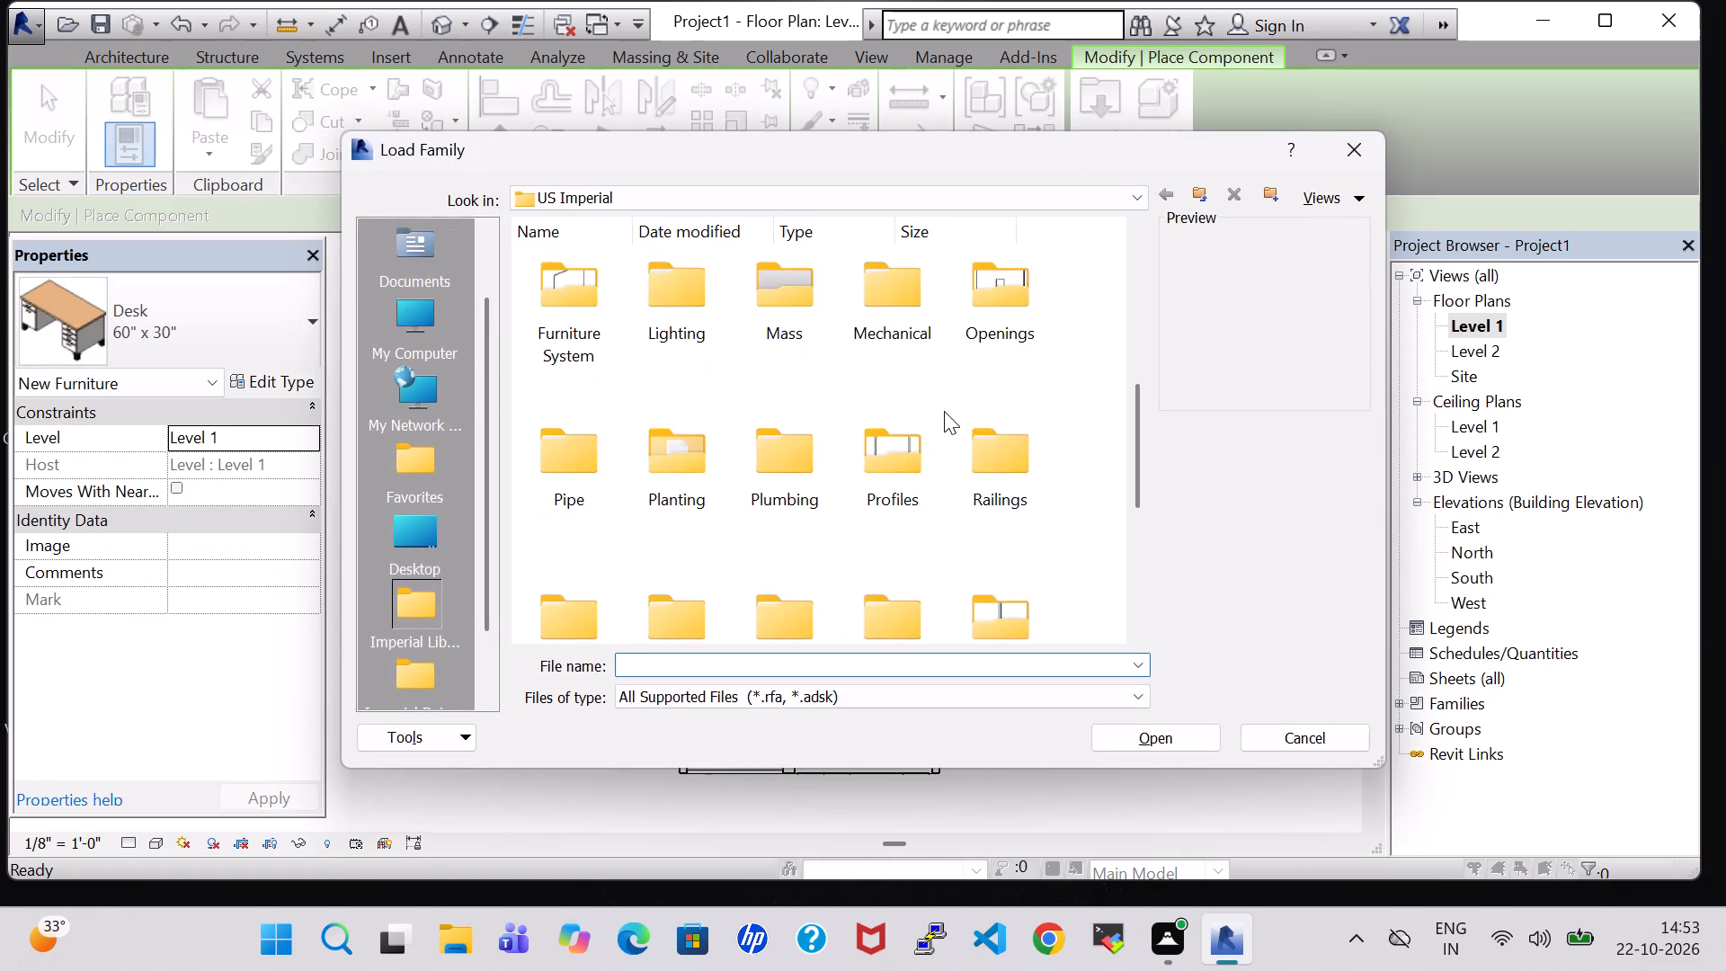
{"action": "scroll", "coordinate": [944, 411], "scroll_direction": "down", "scroll_amount": 2}
{"action": "scroll", "coordinate": [792, 423], "scroll_direction": "up", "scroll_amount": 1}
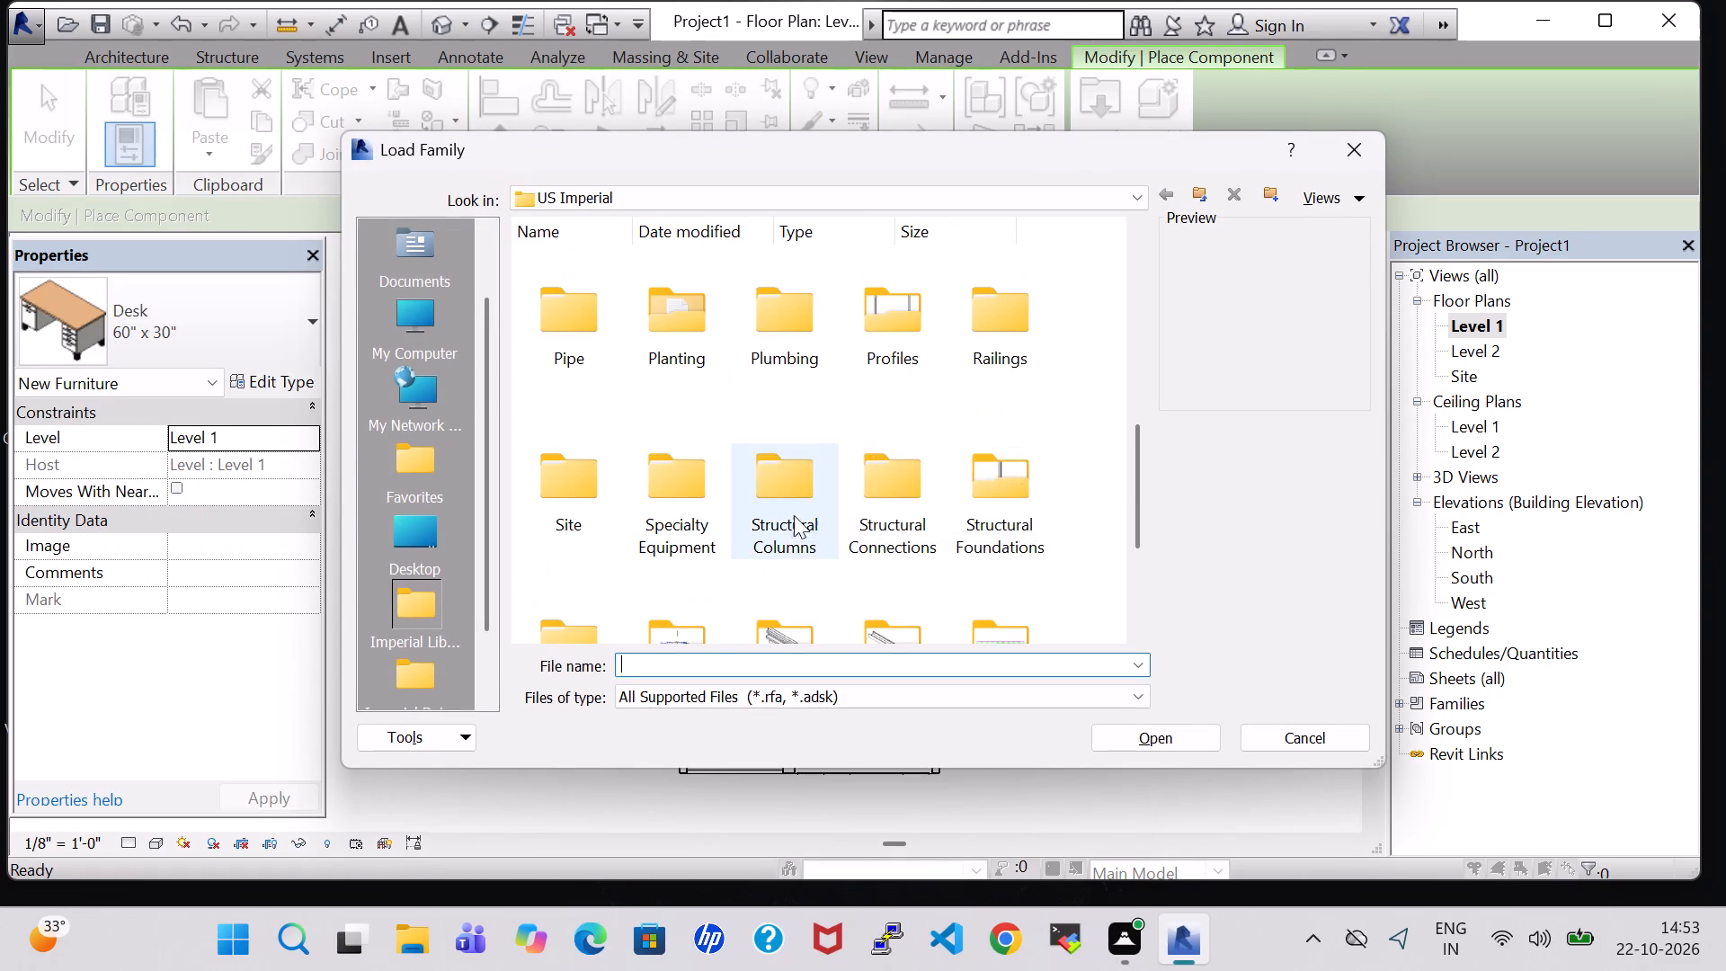
{"action": "double_click", "coordinate": [810, 291]}
{"action": "double_click", "coordinate": [556, 300]}
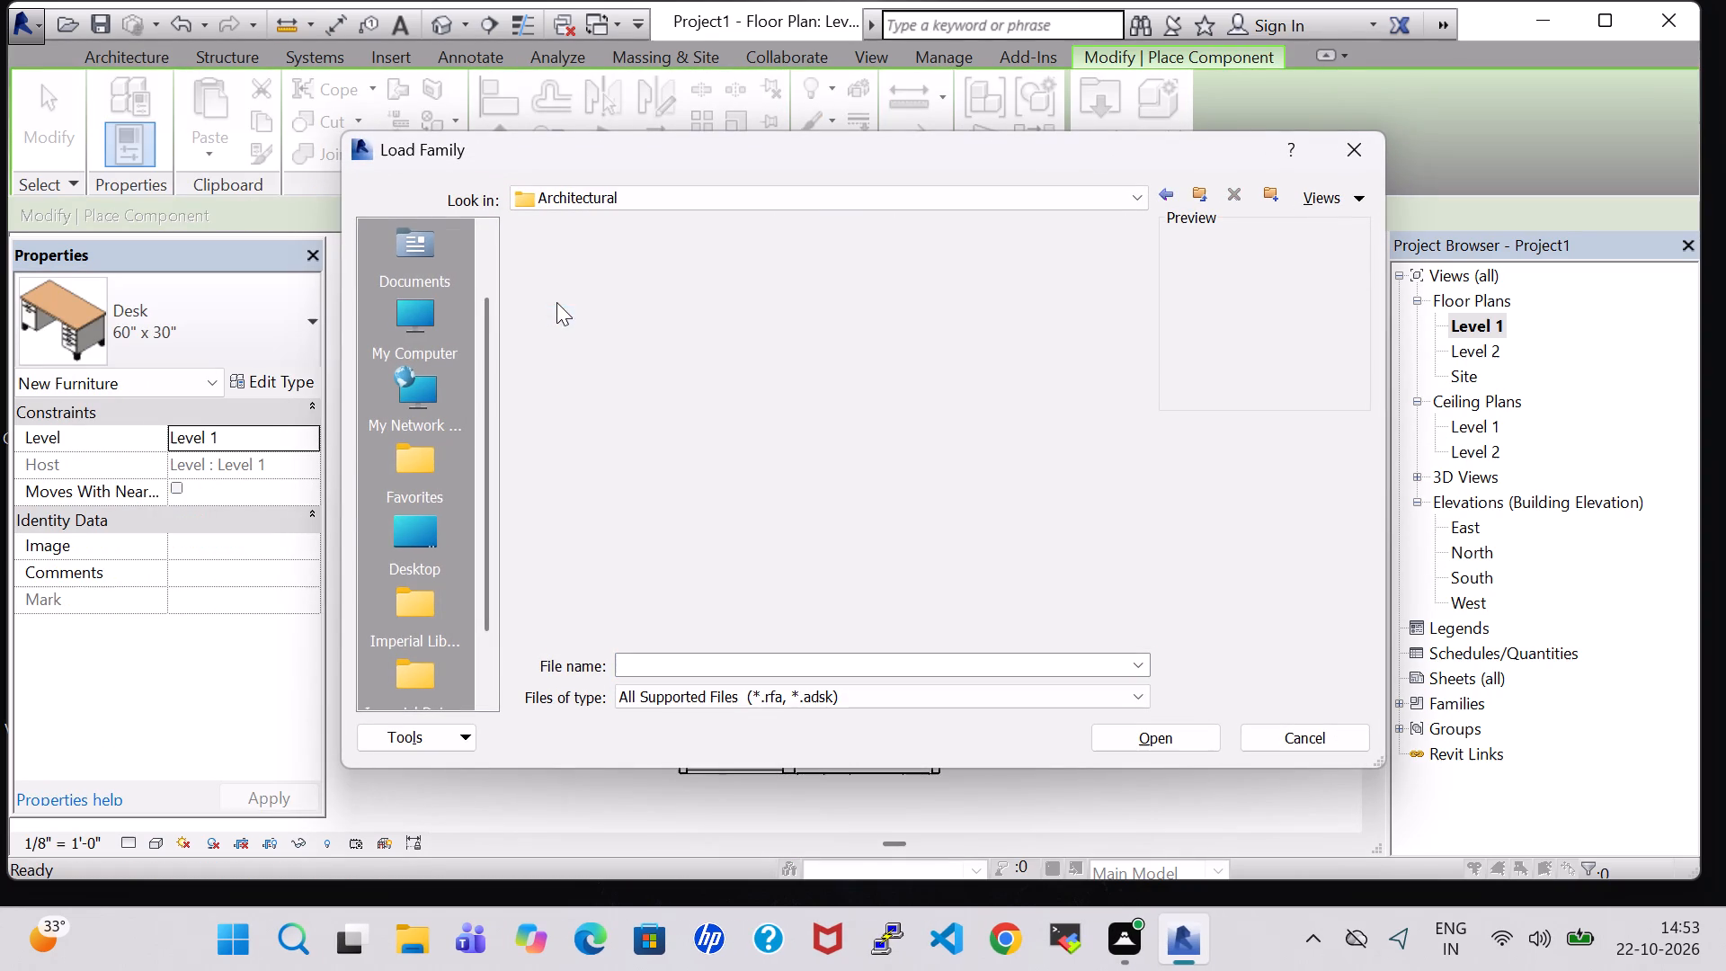
{"action": "double_click", "coordinate": [698, 302]}
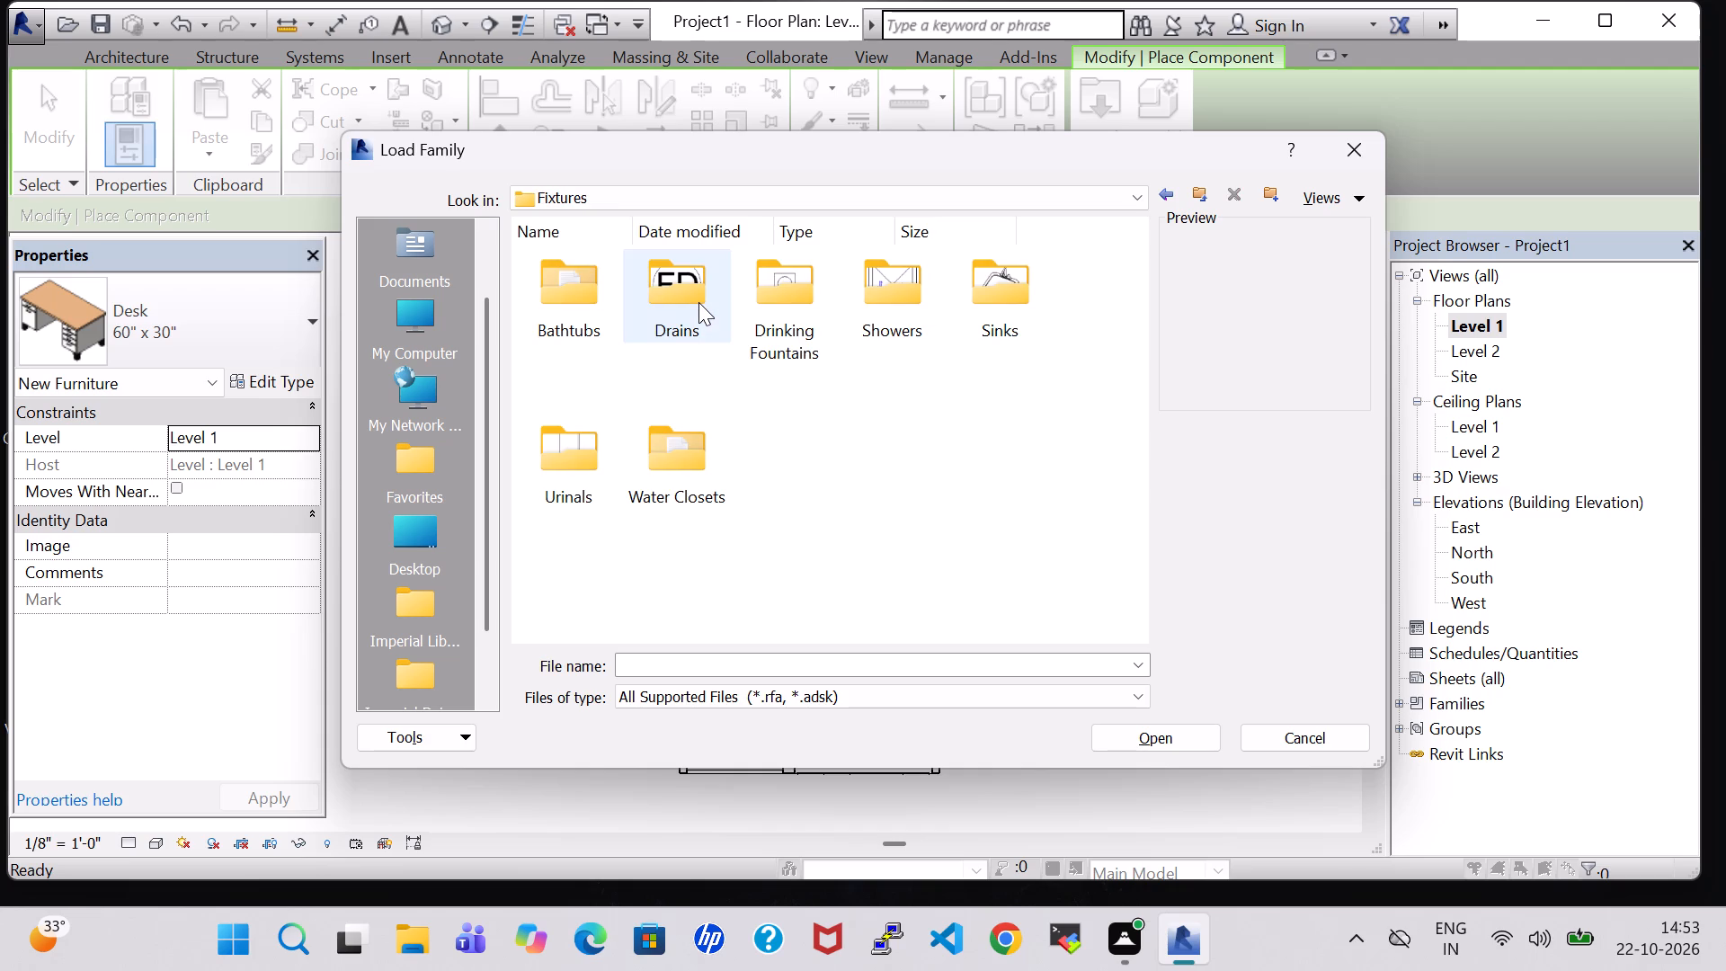
{"action": "double_click", "coordinate": [686, 447]}
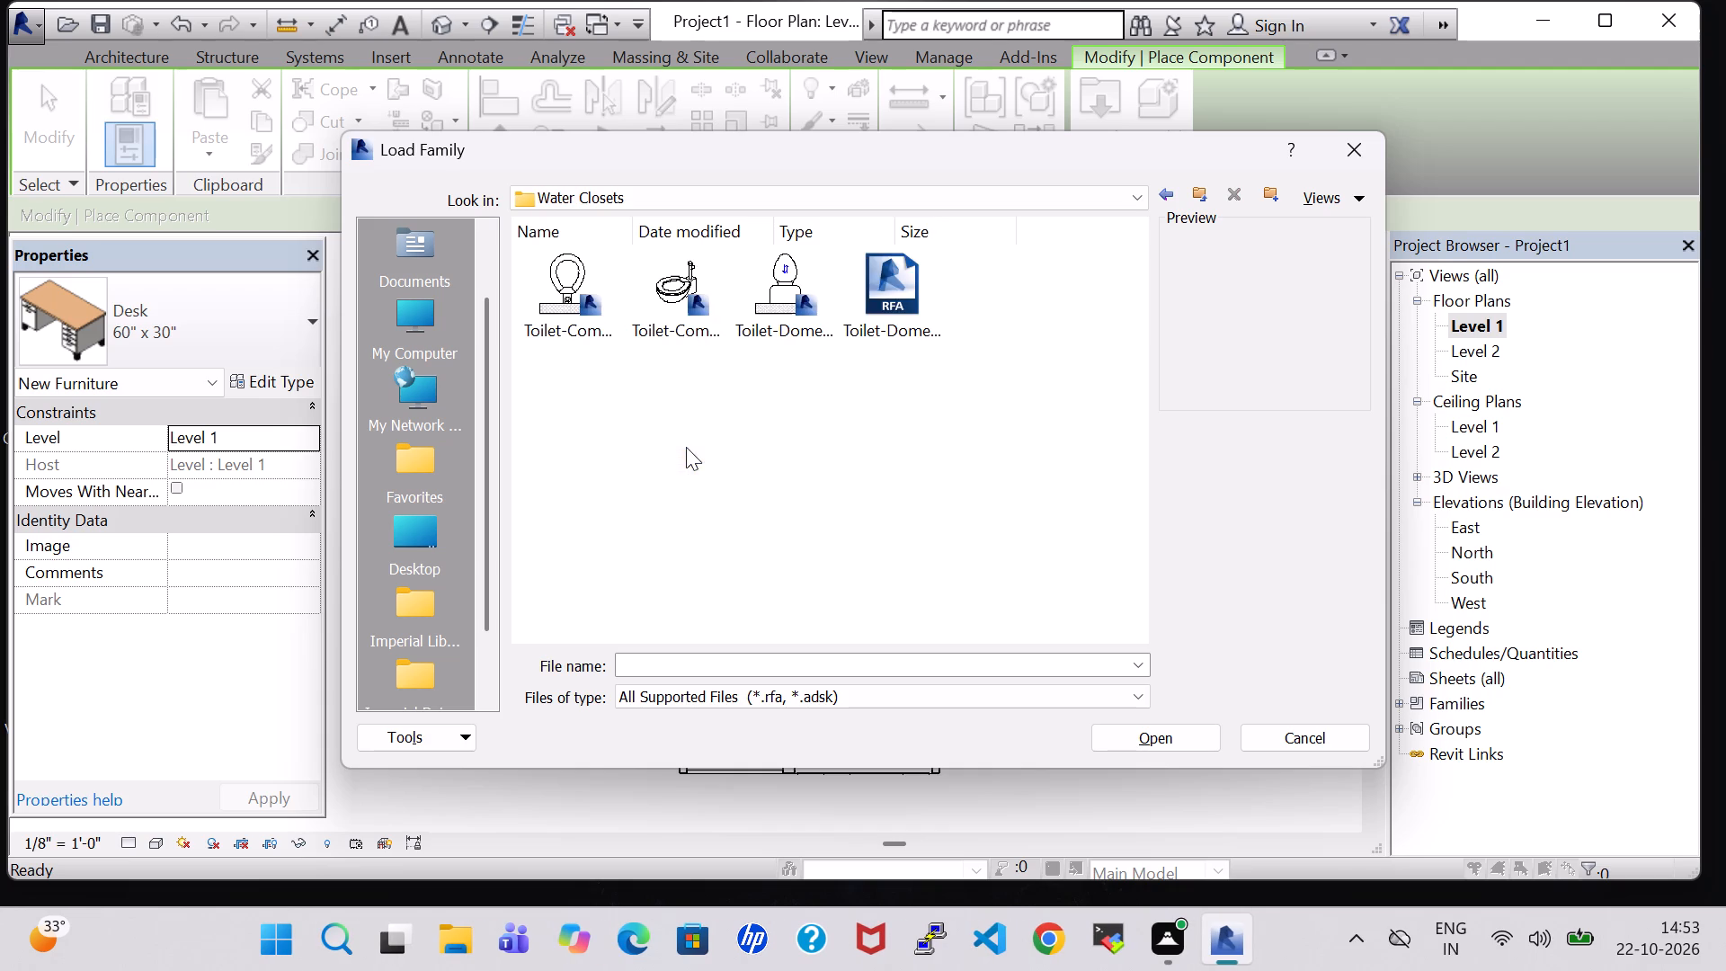
{"action": "left_click", "coordinate": [918, 298]}
{"action": "left_click", "coordinate": [1162, 740]}
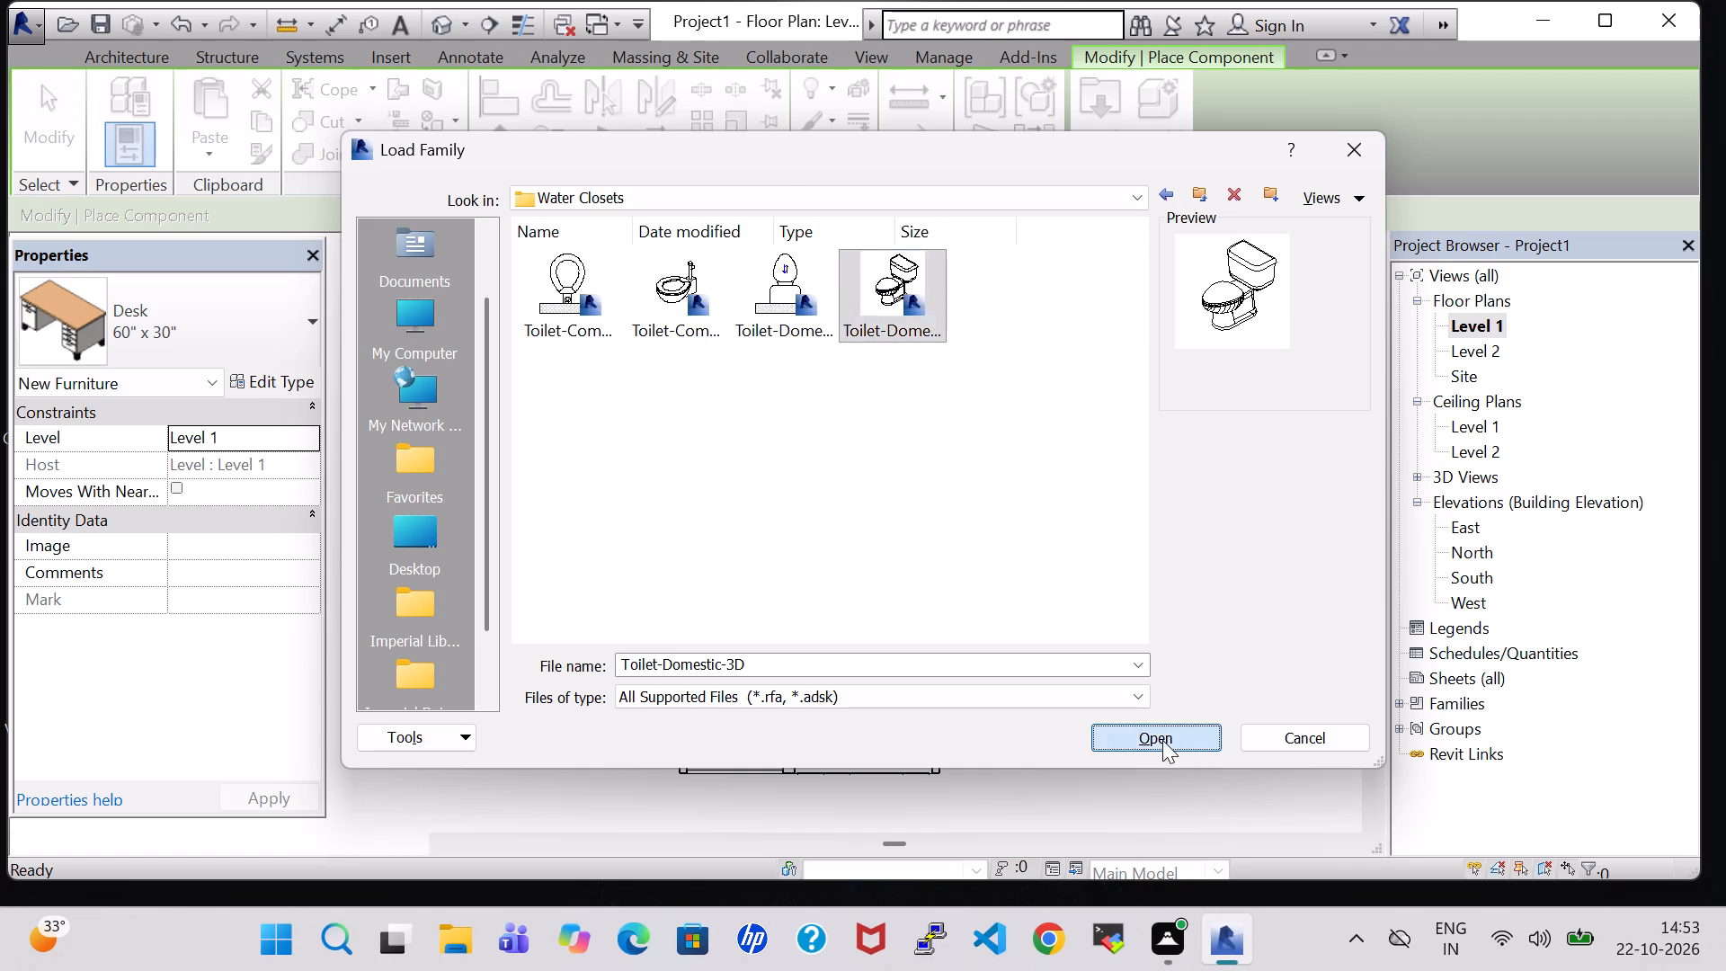
Place a Toilet-Domestic-3D fixture against the north wall of the upper toilet, about 4' 2" from the east wall.
{"action": "scroll", "coordinate": [899, 508], "scroll_direction": "up", "scroll_amount": 4}
{"action": "middle_click_drag", "start_coordinate": [912, 370], "coordinate": [873, 699]}
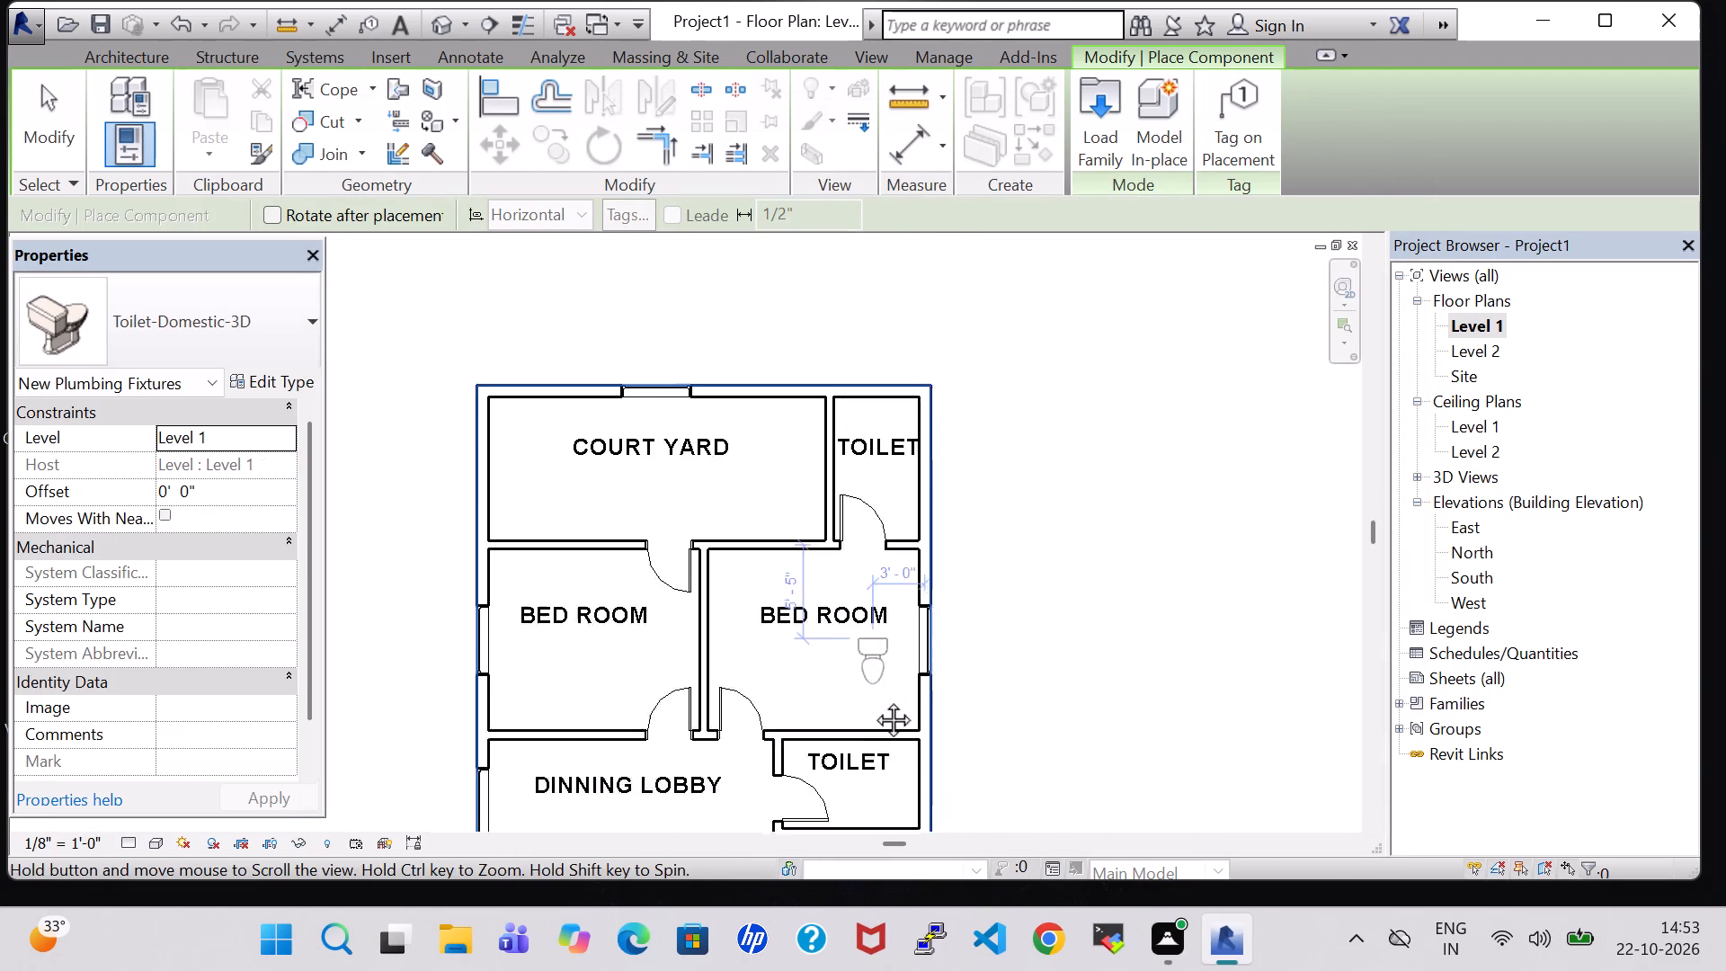
{"action": "middle_click_drag", "start_coordinate": [873, 699], "coordinate": [871, 708]}
{"action": "scroll", "coordinate": [817, 498], "scroll_direction": "up", "scroll_amount": 3}
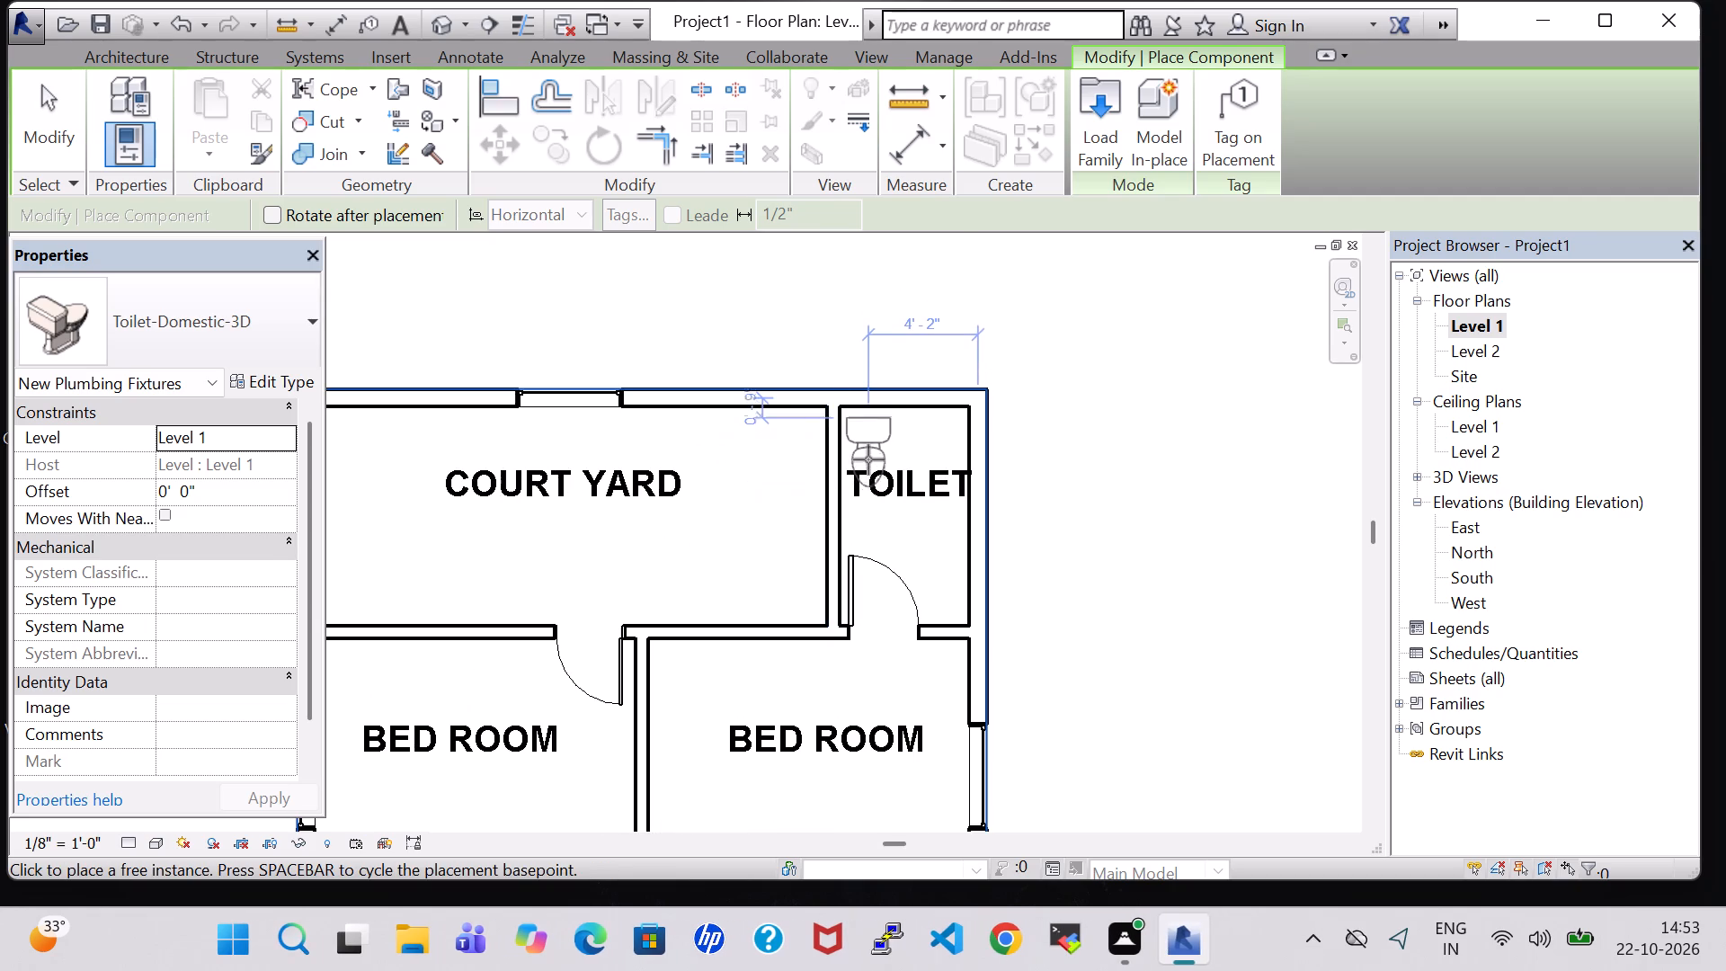
{"action": "left_click", "coordinate": [867, 460]}
{"action": "key", "text": "Escape"}
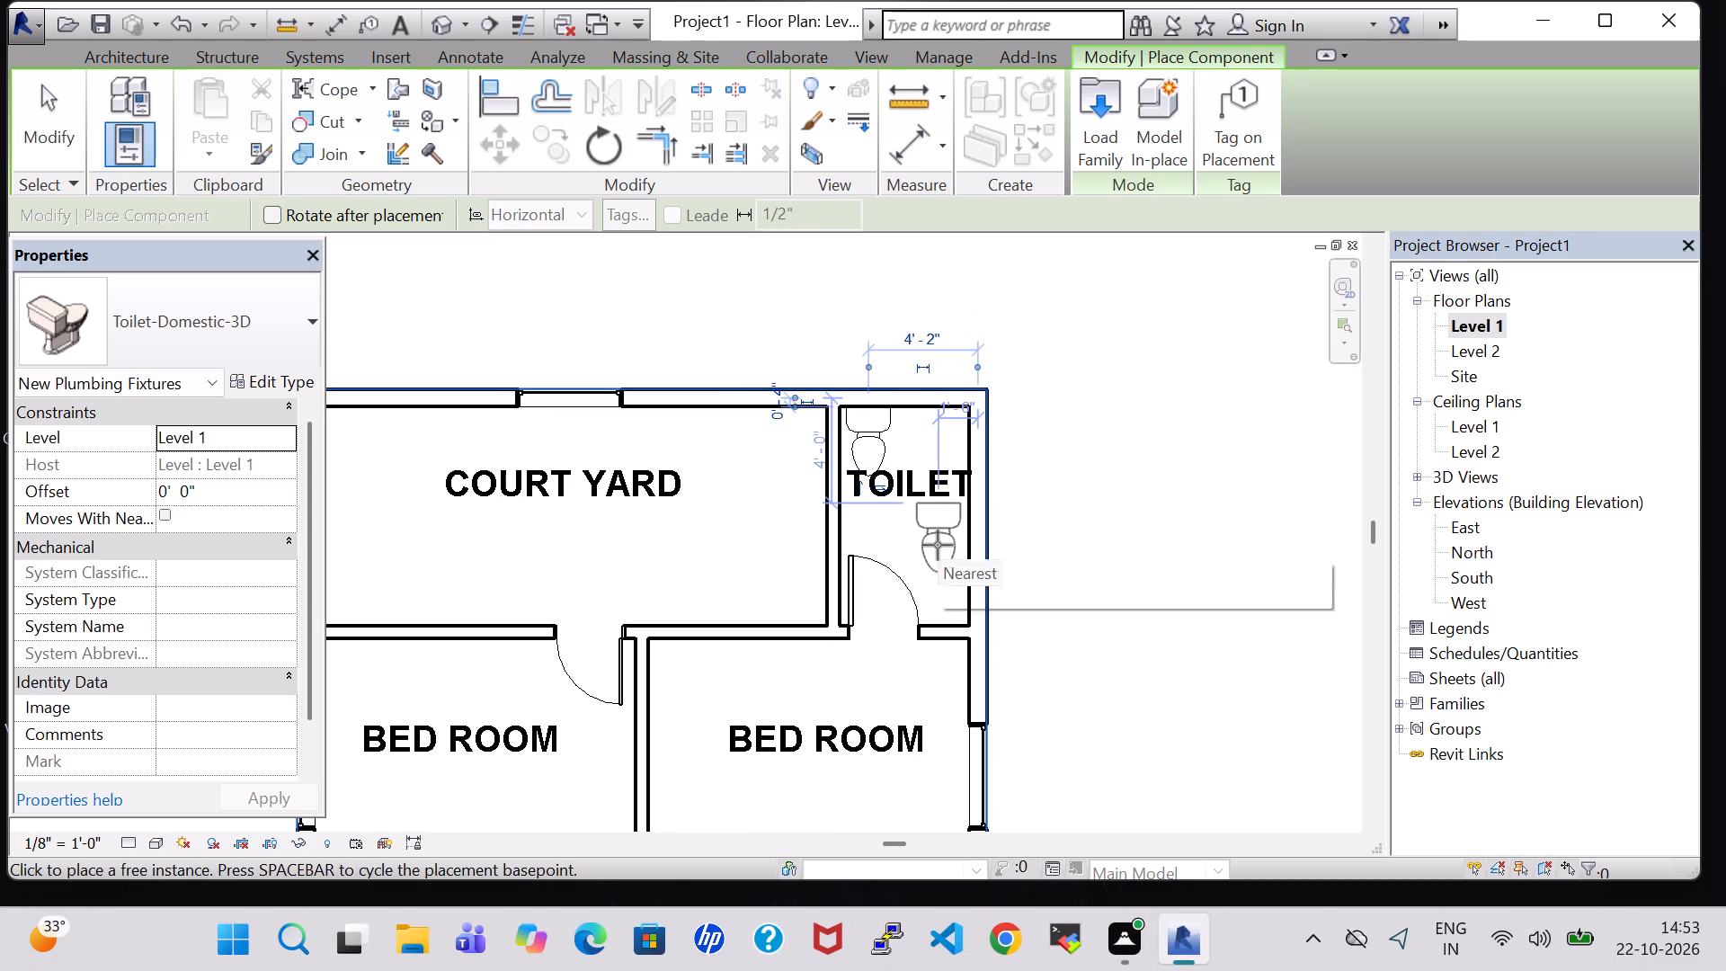
Place a Toilet-Domestic-3D fixture rotated against the east wall of the lower toilet, about 4' 1" from its south wall.
{"action": "scroll", "coordinate": [900, 585], "scroll_direction": "down", "scroll_amount": 1}
{"action": "middle_click_drag", "start_coordinate": [1244, 643], "coordinate": [1213, 619]}
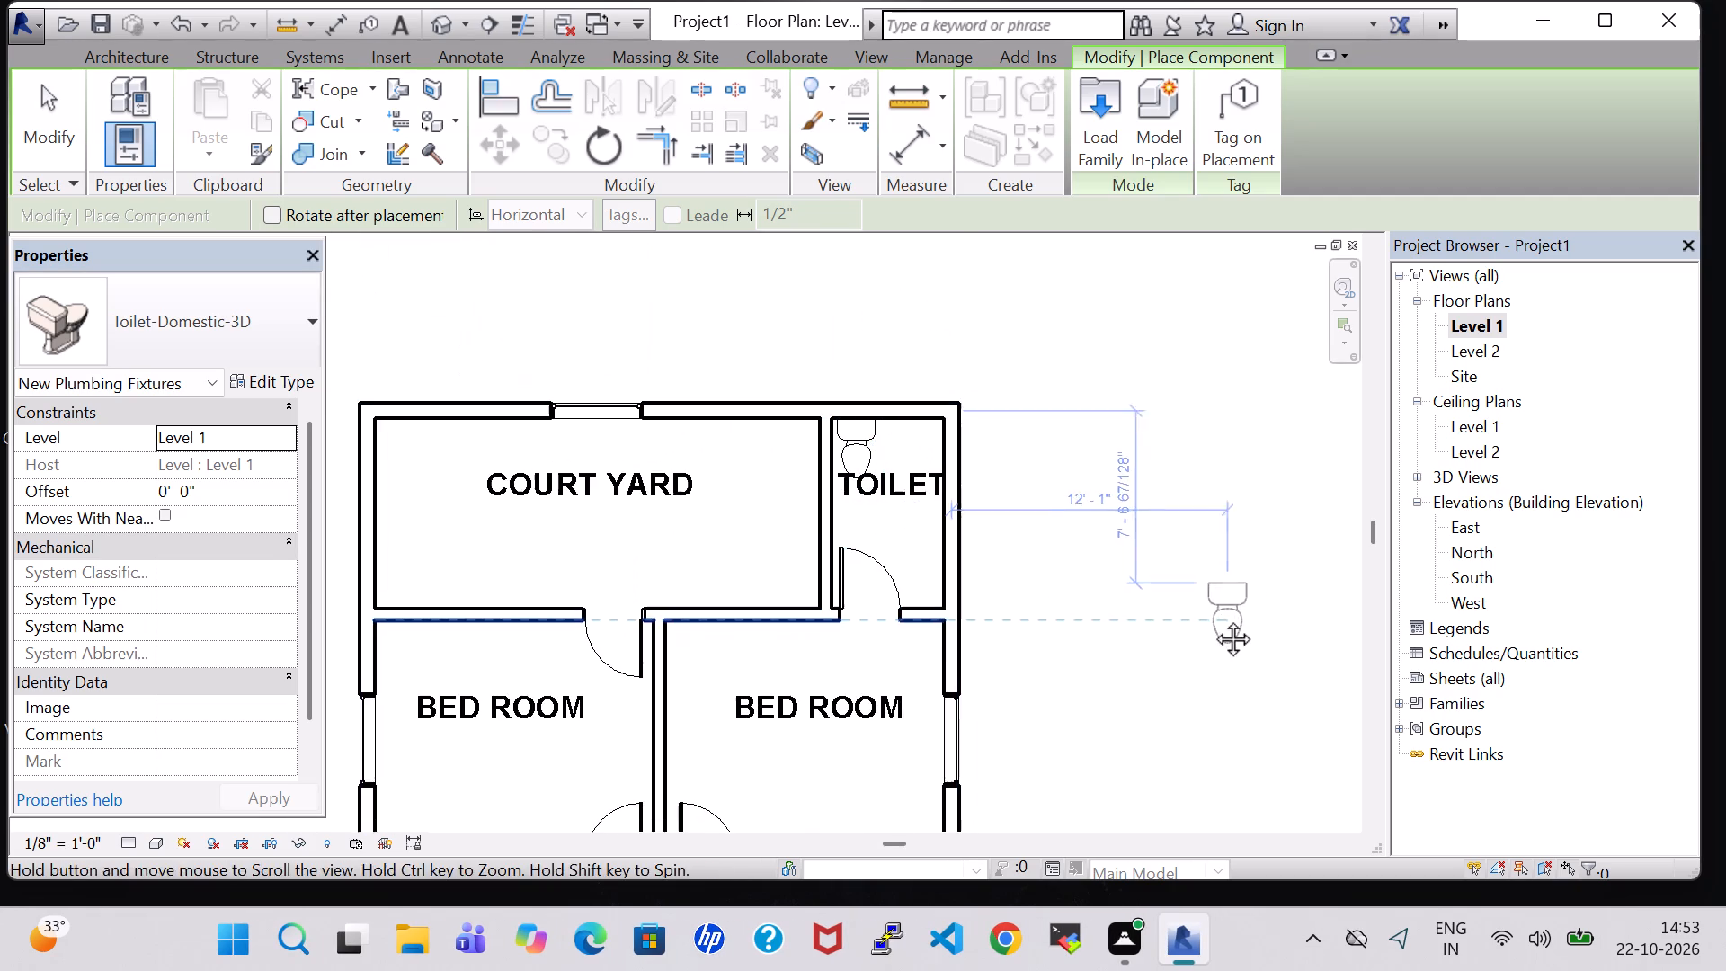
{"action": "middle_click_drag", "start_coordinate": [1213, 619], "coordinate": [1212, 618]}
{"action": "middle_click", "coordinate": [1210, 618]}
{"action": "scroll", "coordinate": [1210, 618], "scroll_direction": "down", "scroll_amount": 2}
{"action": "middle_click_drag", "start_coordinate": [1189, 630], "coordinate": [1099, 417]}
{"action": "scroll", "coordinate": [912, 596], "scroll_direction": "up", "scroll_amount": 3}
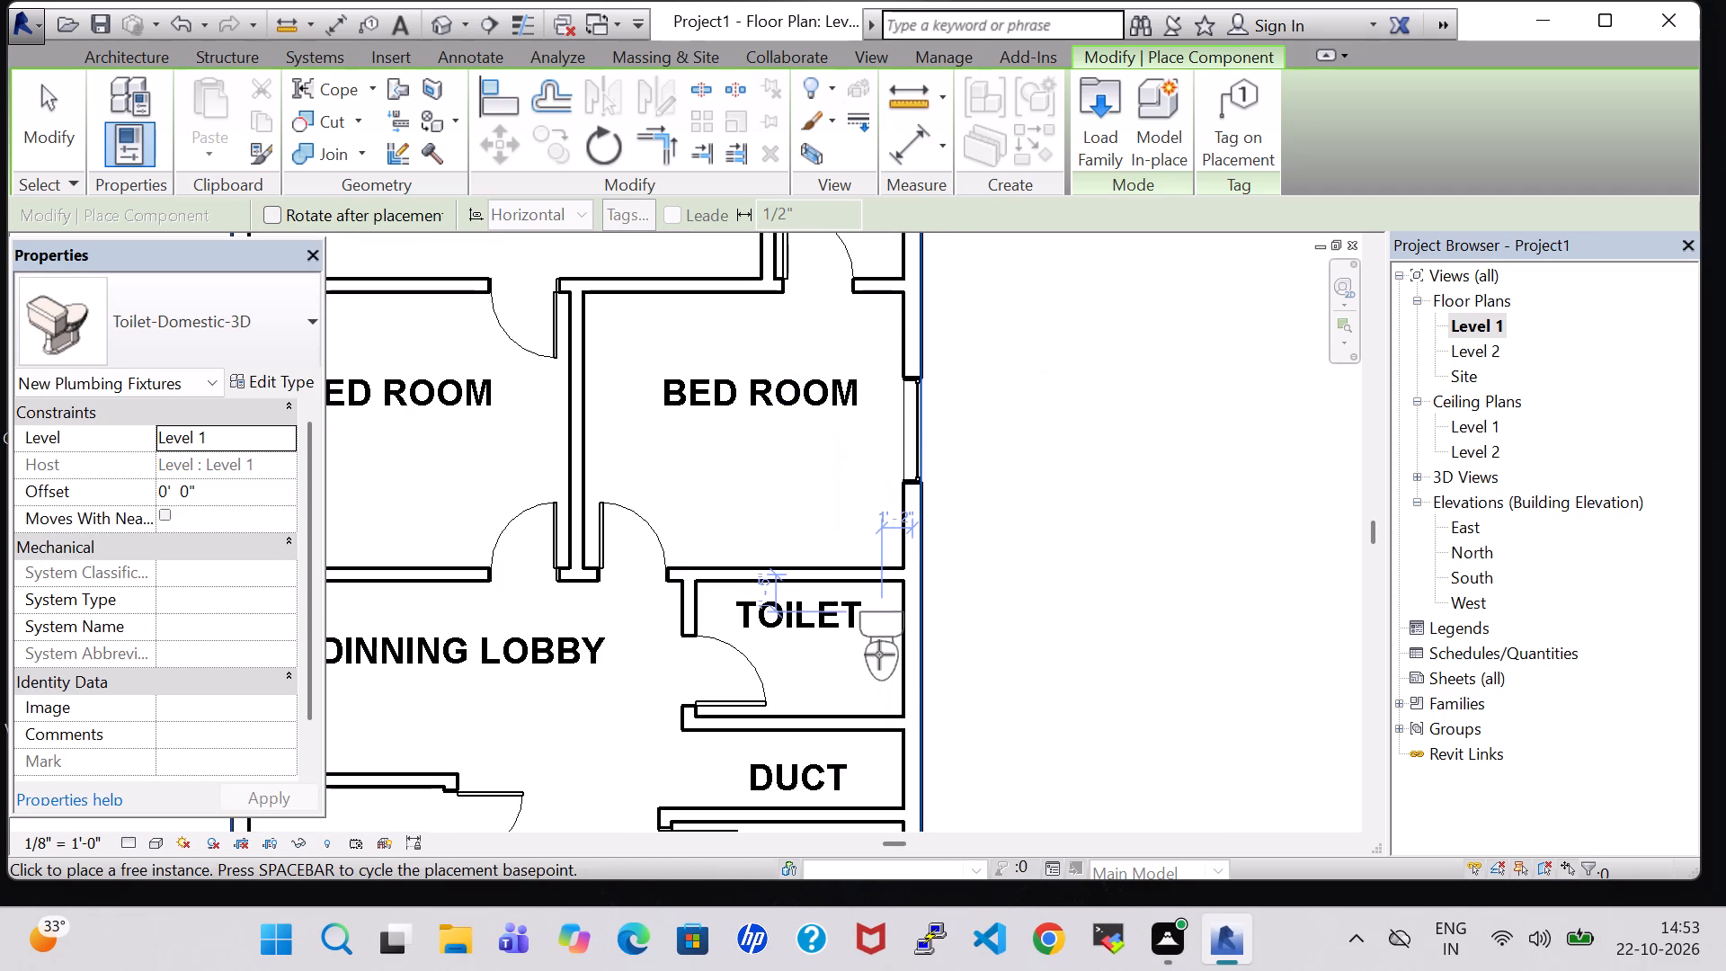
{"action": "key", "text": "space"}
{"action": "key", "text": "space"}
{"action": "key", "text": "space"}
{"action": "scroll", "coordinate": [860, 634], "scroll_direction": "up", "scroll_amount": 2}
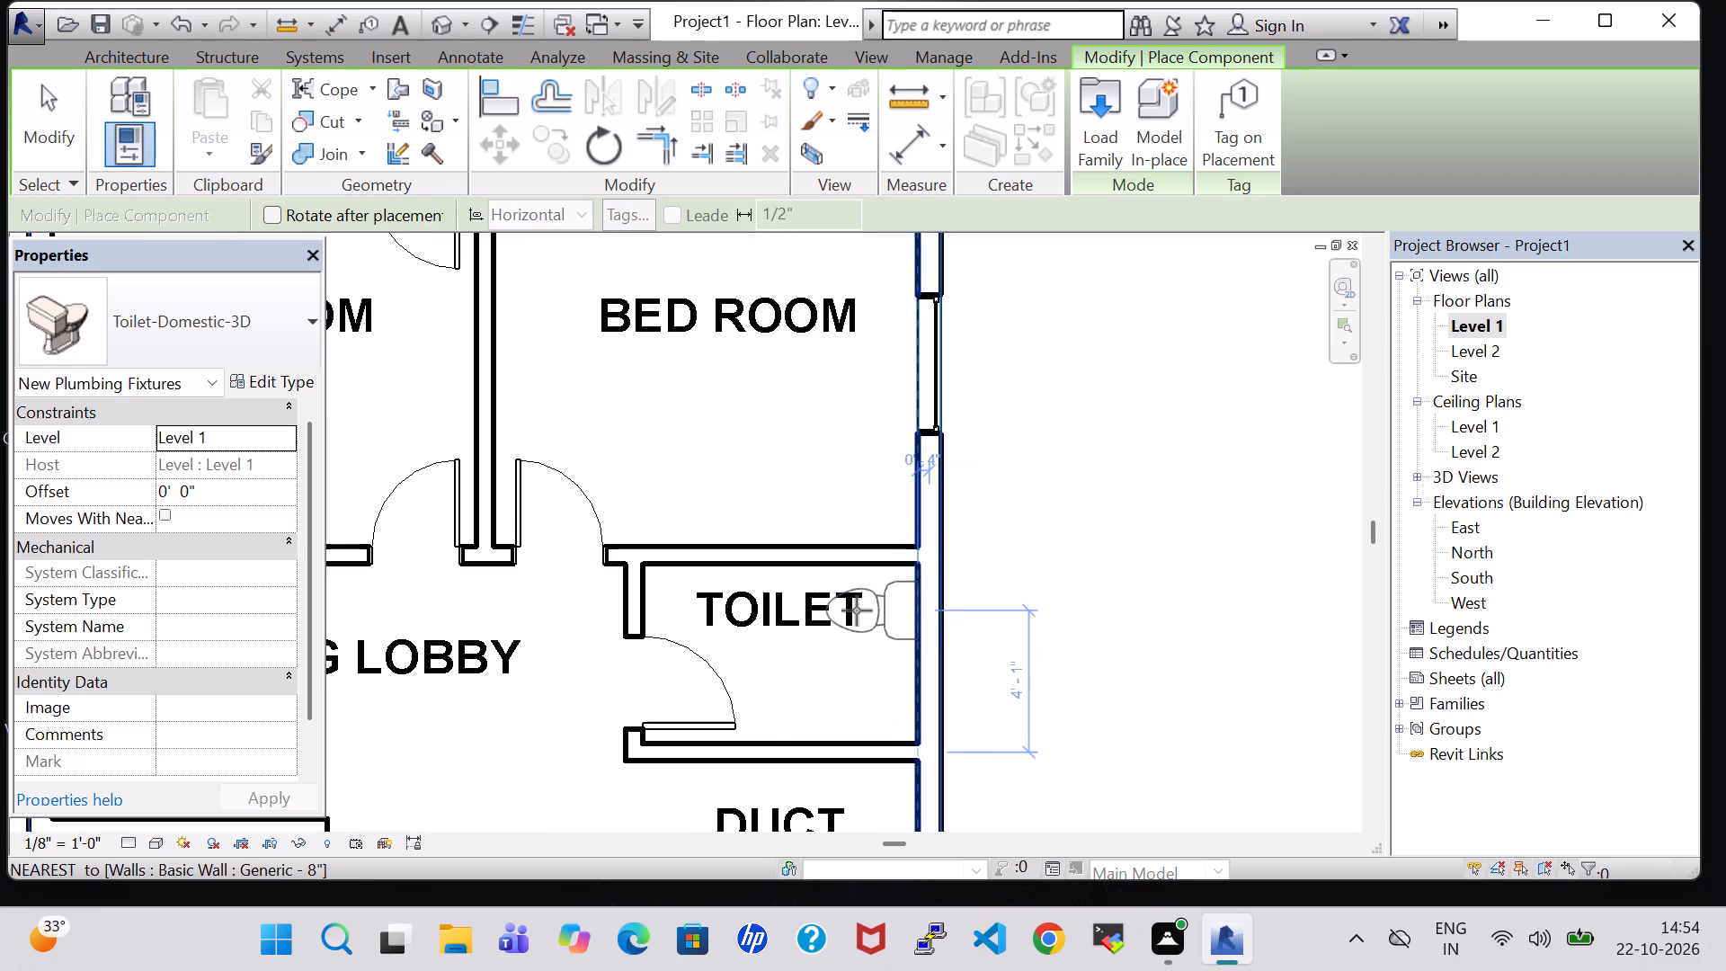
{"action": "left_click", "coordinate": [857, 610]}
{"action": "key", "text": "Escape"}
{"action": "key", "text": "Escape"}
Start loading another component family and browse the domestic appliances in the US Imperial library's Specialty Equipment folder.
{"action": "scroll", "coordinate": [1041, 547], "scroll_direction": "down", "scroll_amount": 2}
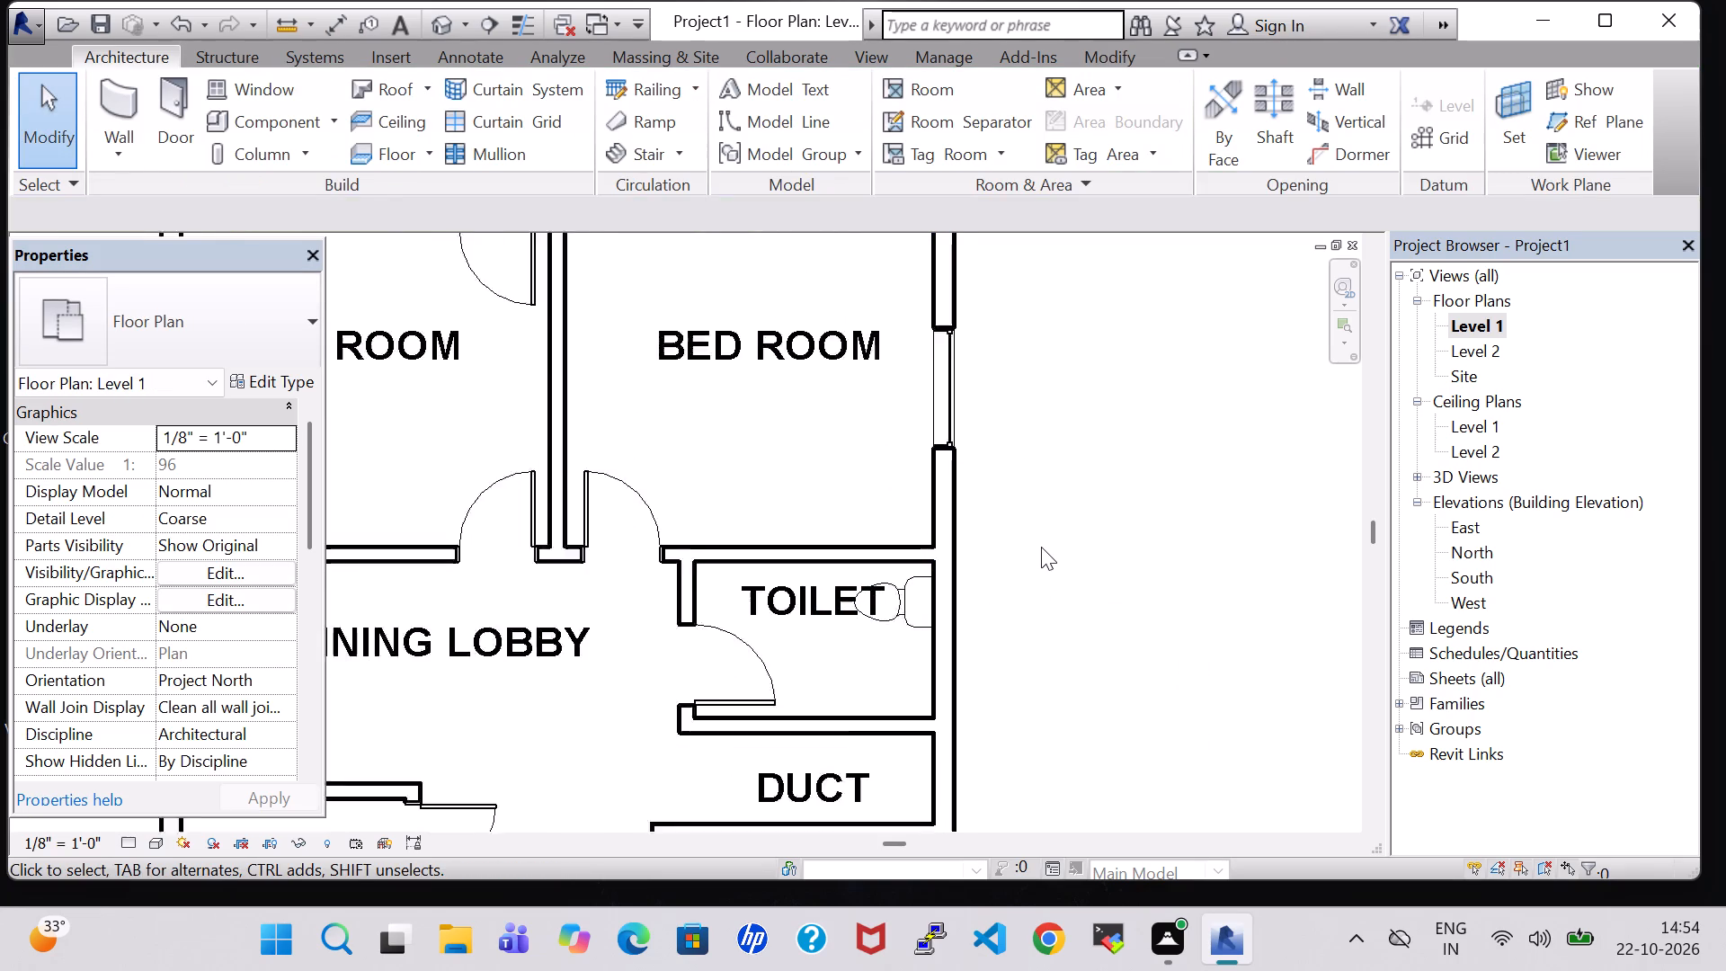
{"action": "scroll", "coordinate": [1058, 520], "scroll_direction": "down", "scroll_amount": 4}
{"action": "middle_click", "coordinate": [1058, 520]}
{"action": "scroll", "coordinate": [1058, 520], "scroll_direction": "down", "scroll_amount": 3}
{"action": "middle_click_drag", "start_coordinate": [1064, 520], "coordinate": [987, 498]}
{"action": "left_click", "coordinate": [265, 115]}
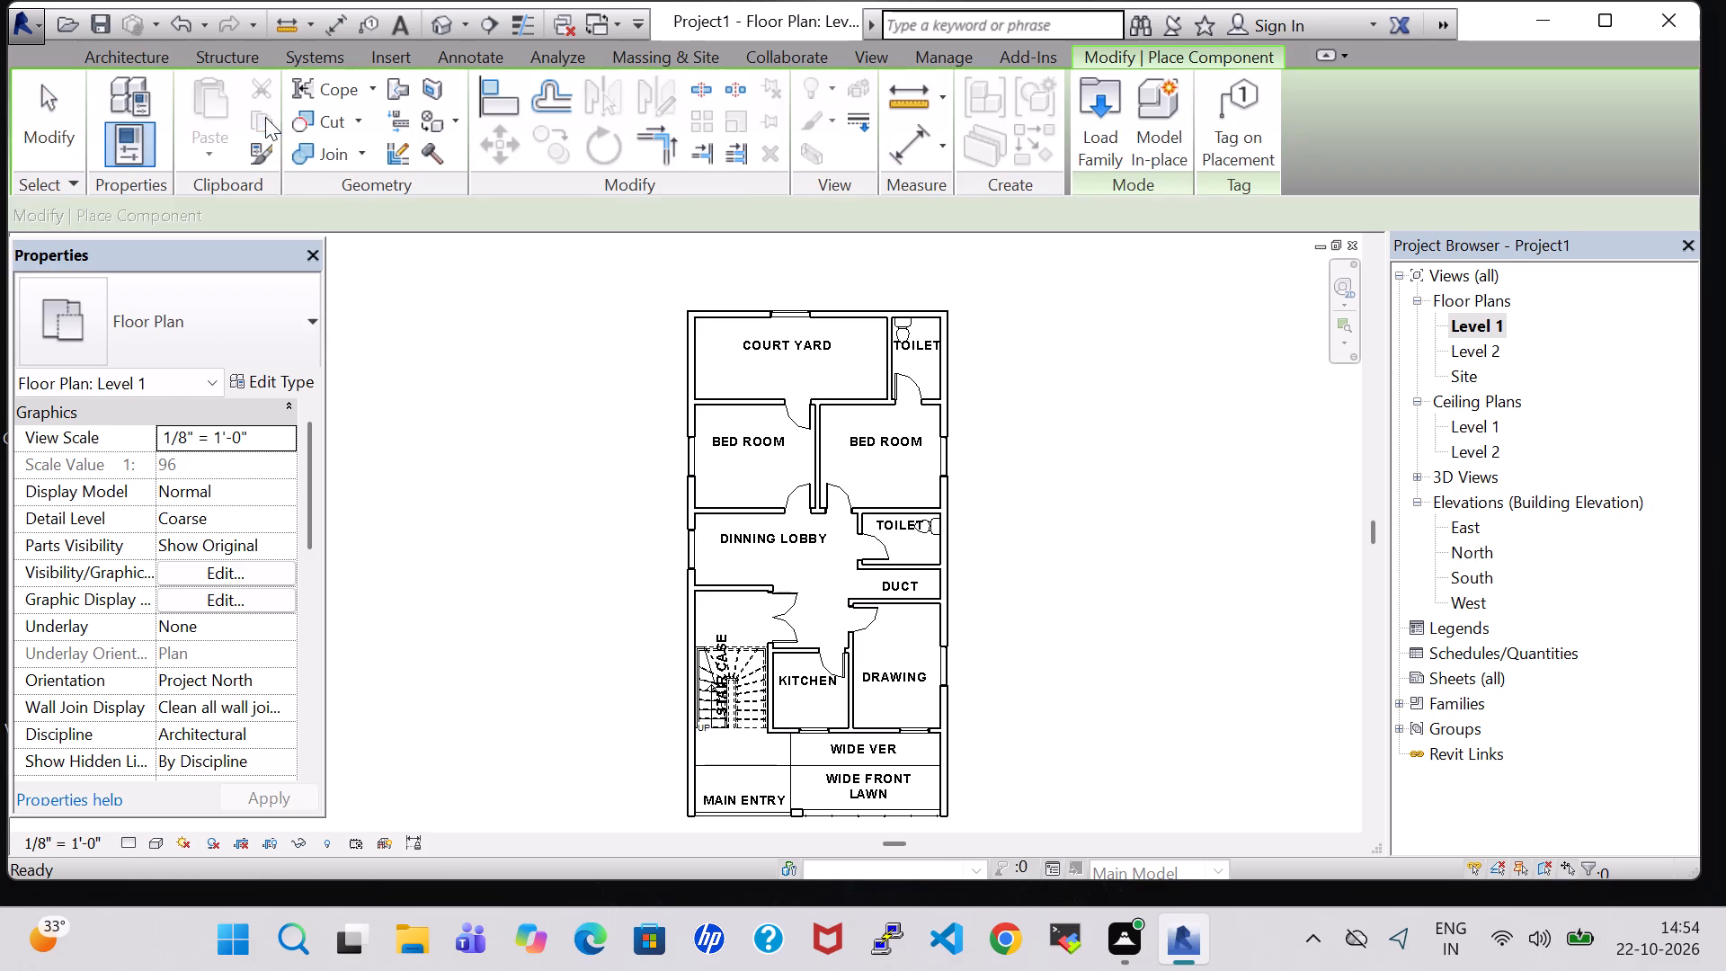
{"action": "left_click", "coordinate": [1093, 122]}
{"action": "scroll", "coordinate": [1025, 560], "scroll_direction": "down", "scroll_amount": 1}
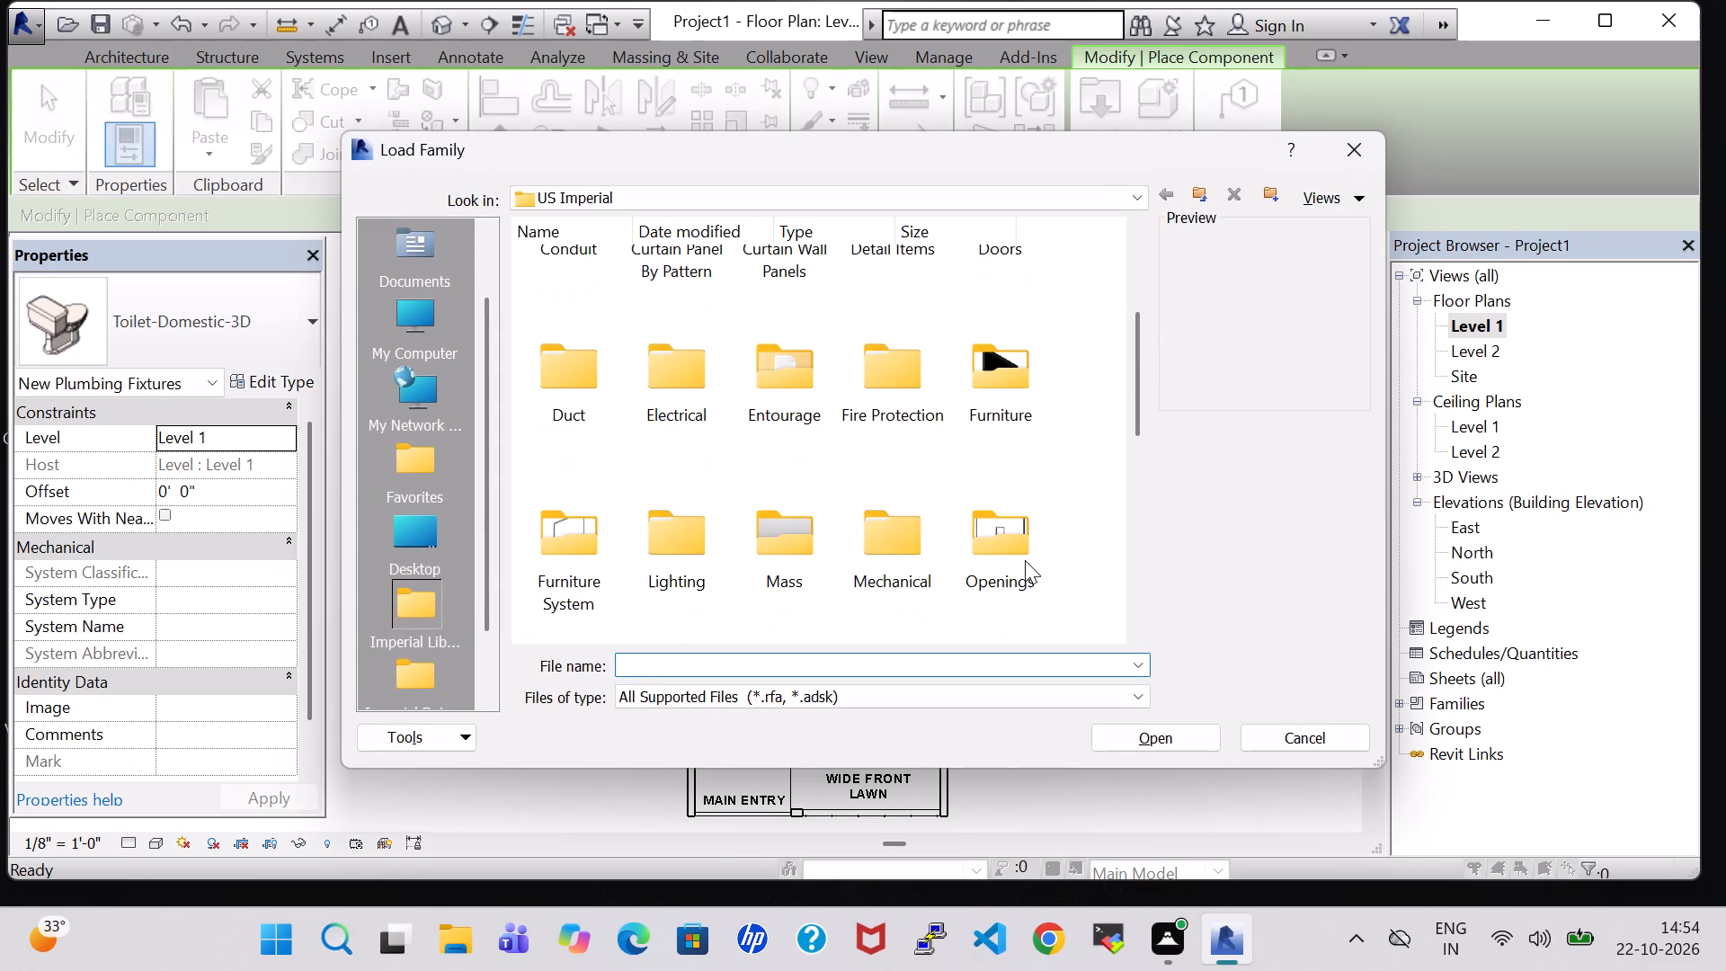
{"action": "scroll", "coordinate": [921, 424], "scroll_direction": "down", "scroll_amount": 2}
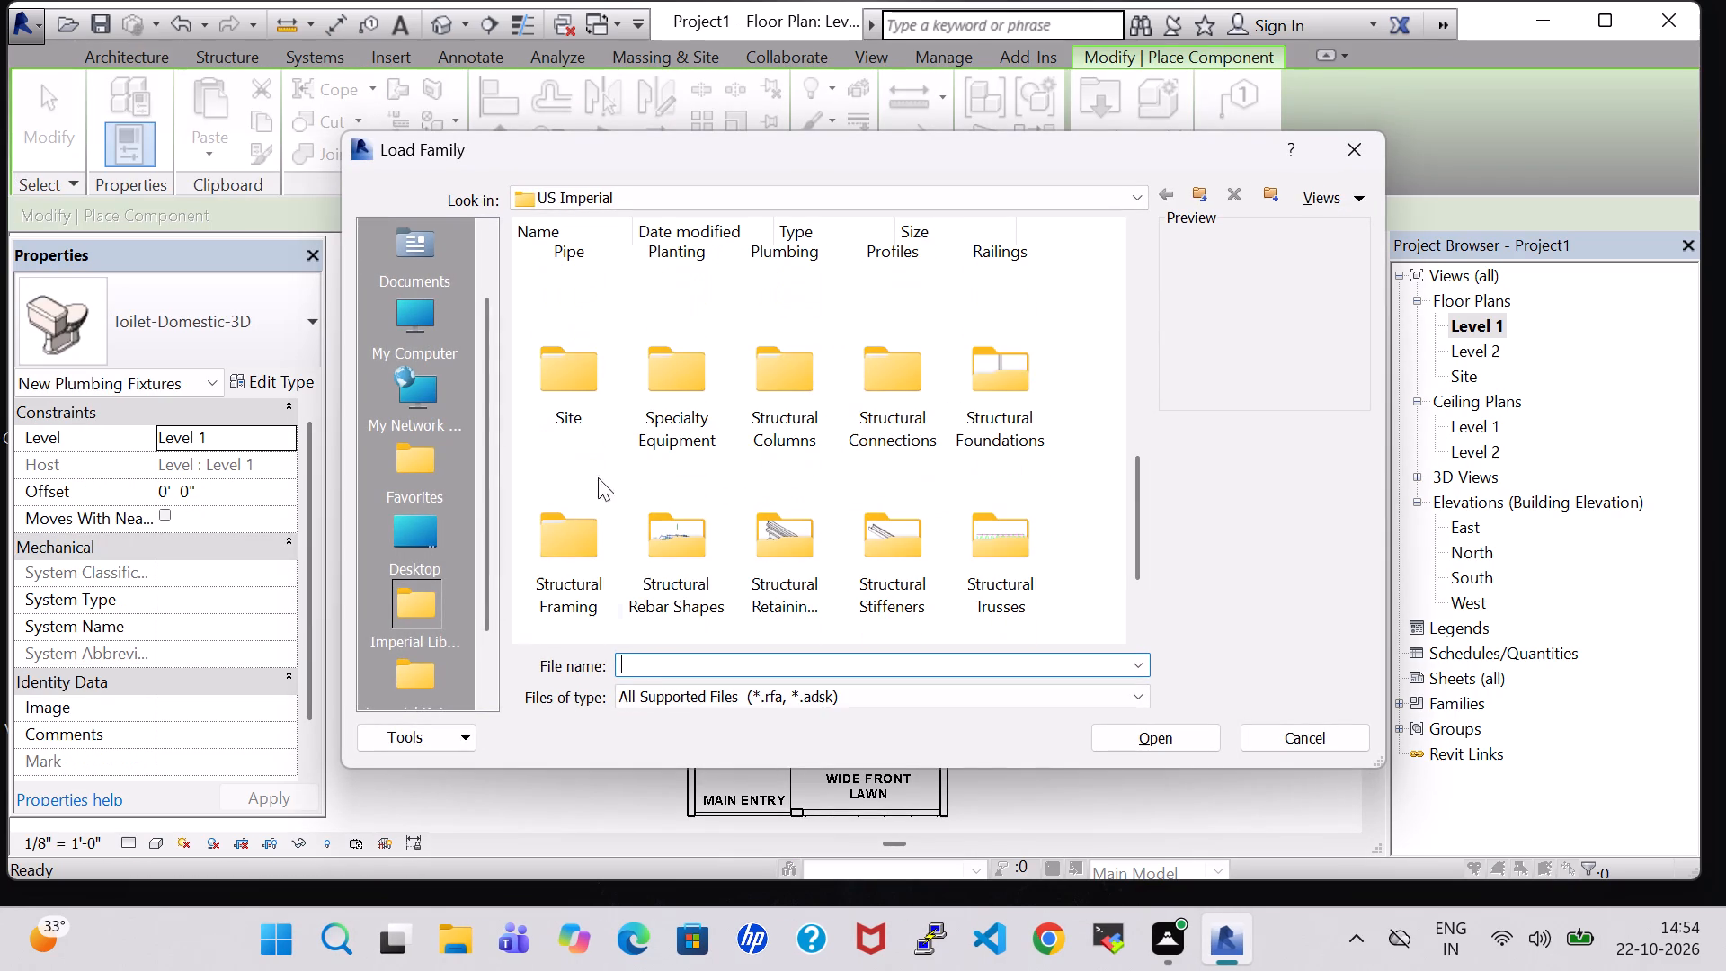
{"action": "double_click", "coordinate": [652, 409]}
{"action": "double_click", "coordinate": [680, 297]}
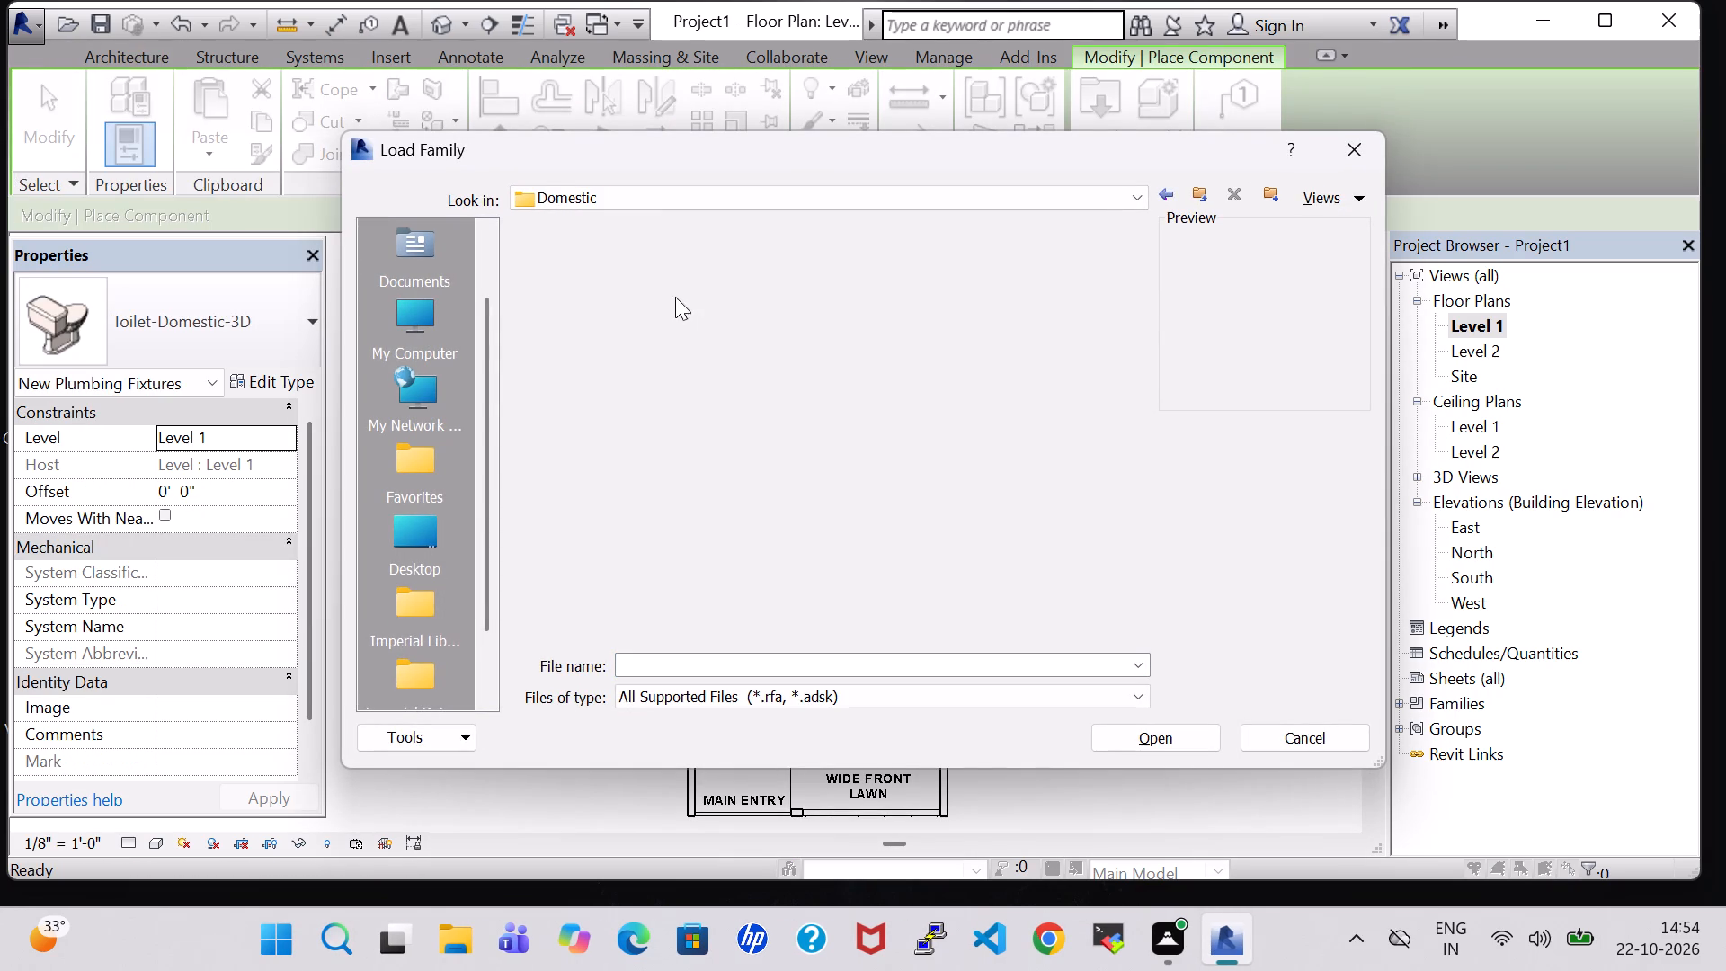
{"action": "scroll", "coordinate": [904, 464], "scroll_direction": "down", "scroll_amount": 1}
{"action": "scroll", "coordinate": [848, 464], "scroll_direction": "up", "scroll_amount": 1}
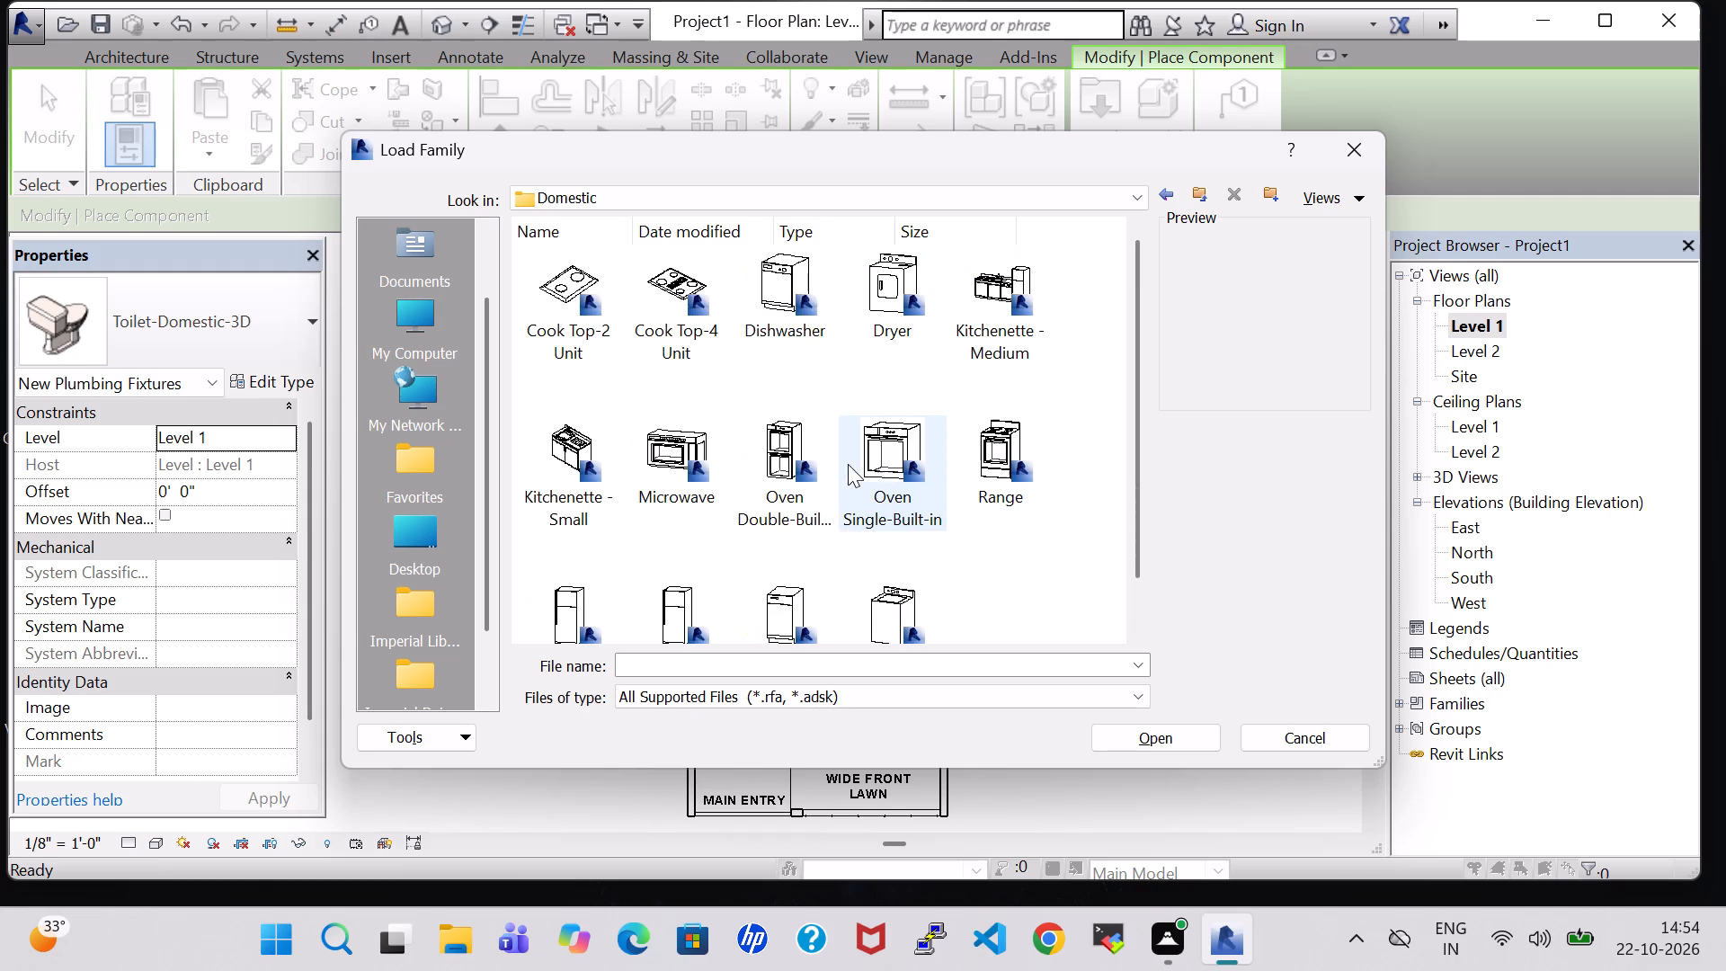
{"action": "left_click", "coordinate": [1174, 191]}
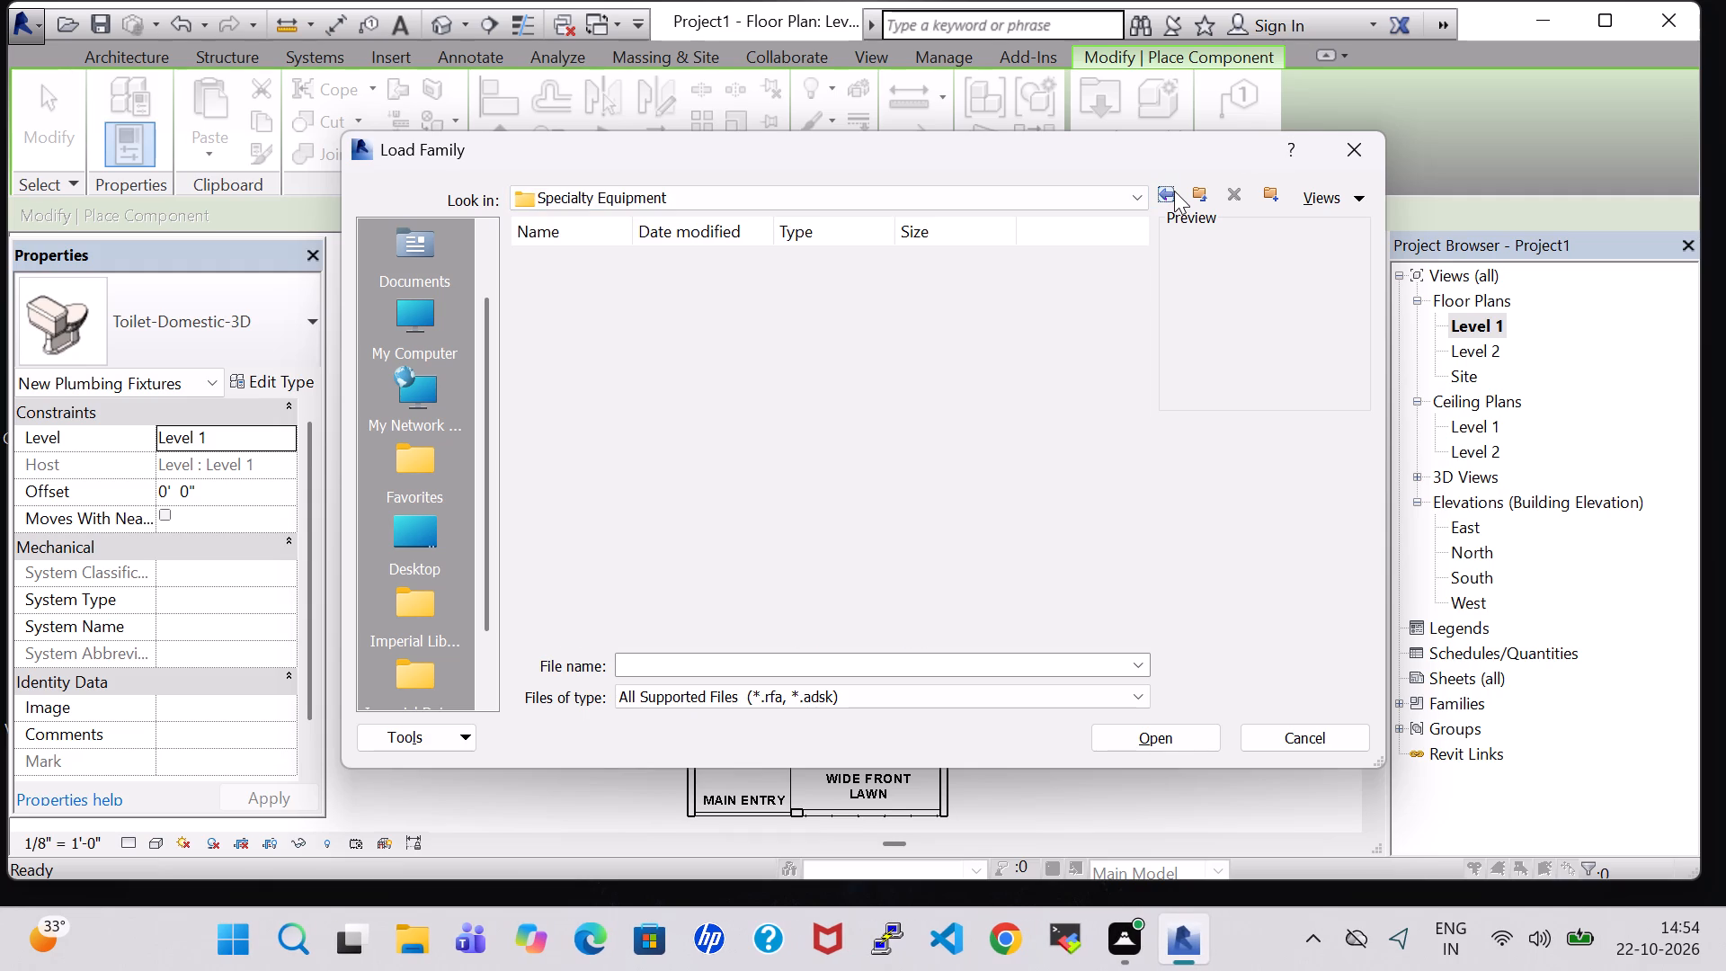
{"action": "left_click", "coordinate": [1174, 191]}
Load the Tub-Free Standing-3D family from the US Imperial library's Plumbing, Architectural, Fixtures, Bathtubs folder.
{"action": "scroll", "coordinate": [956, 445], "scroll_direction": "down", "scroll_amount": 5}
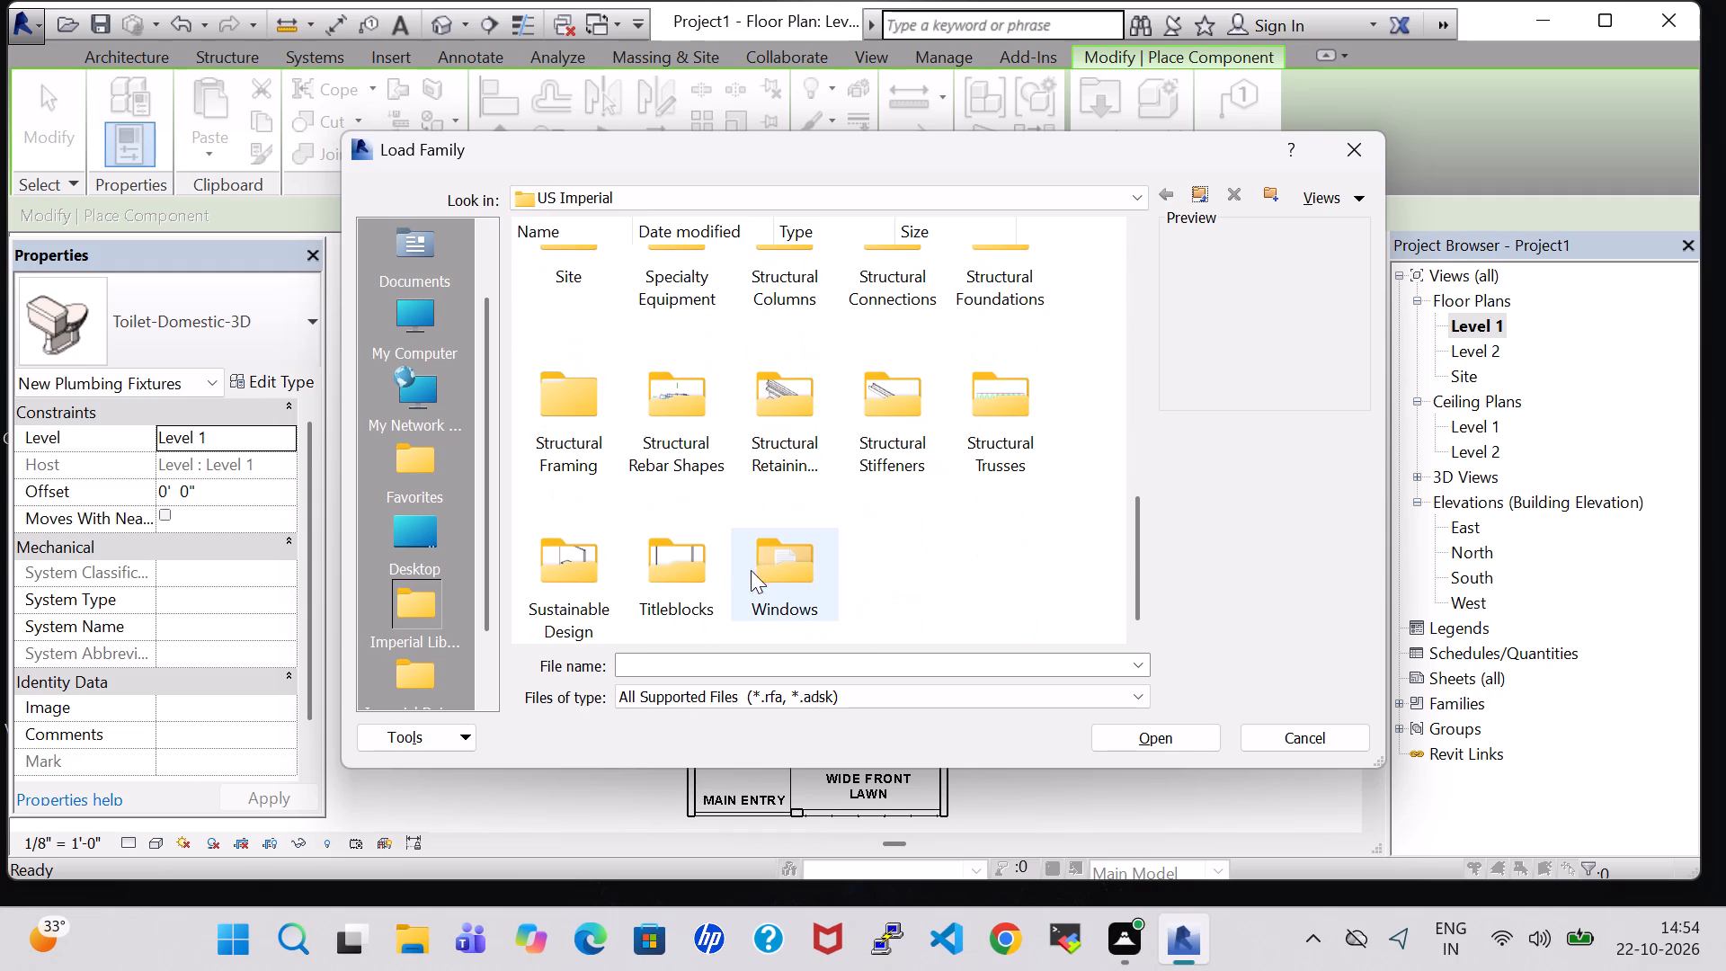
{"action": "scroll", "coordinate": [897, 484], "scroll_direction": "up", "scroll_amount": 2}
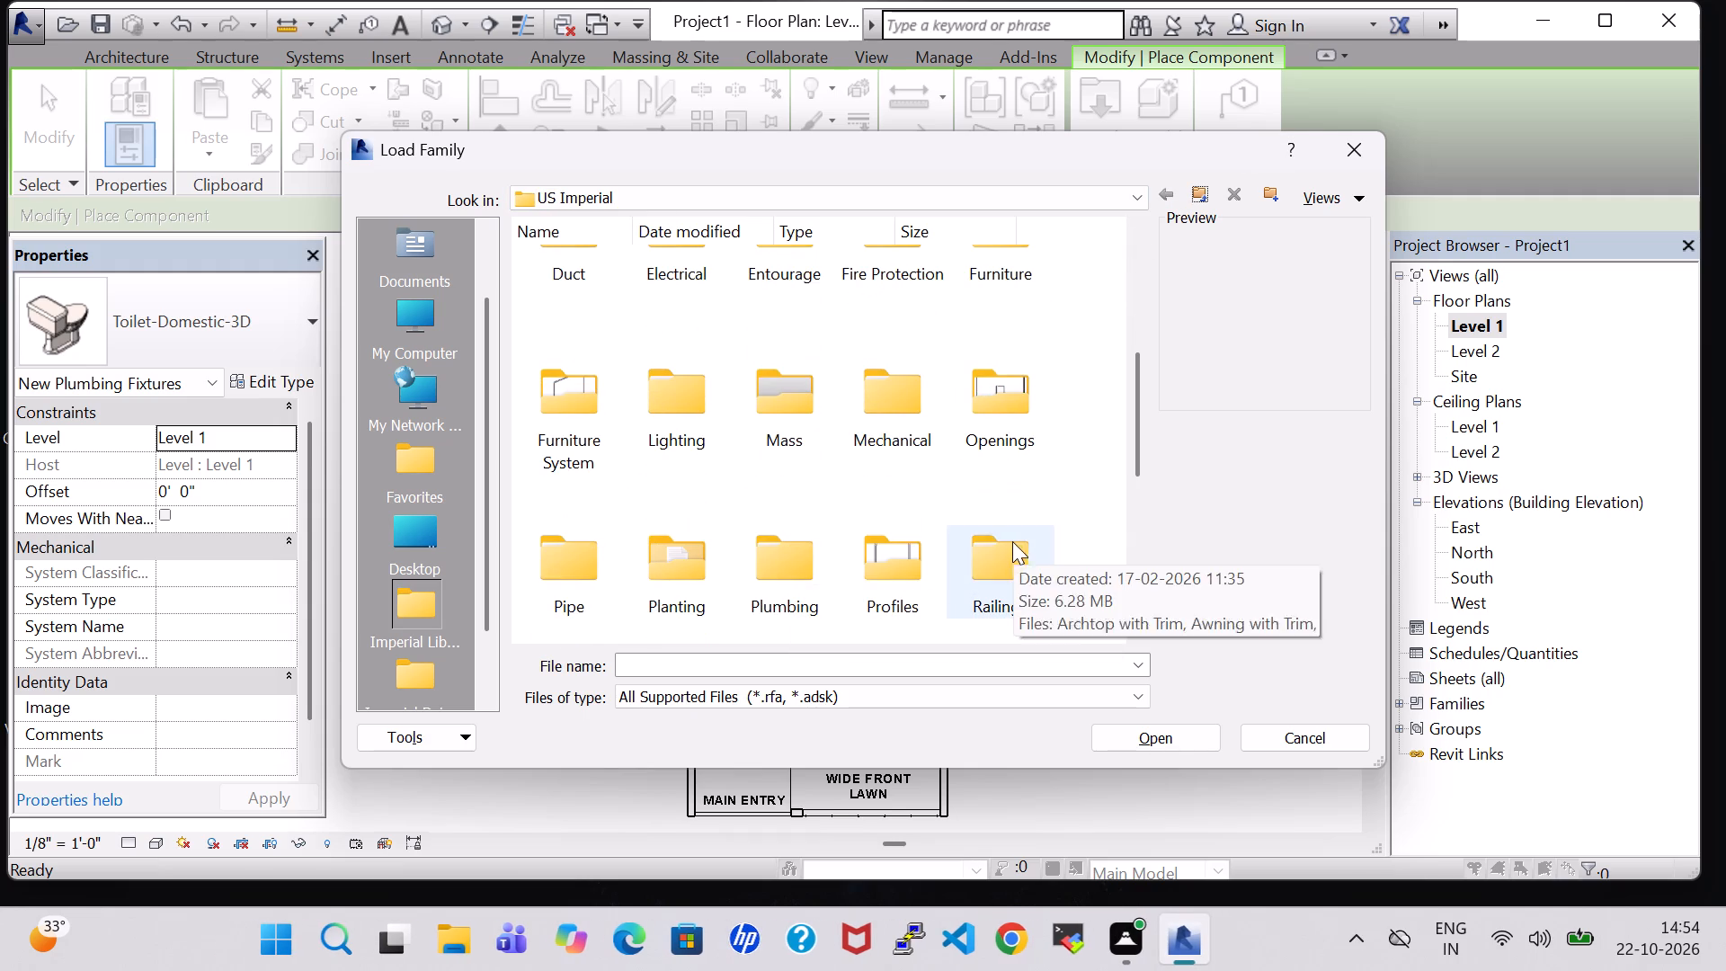
{"action": "scroll", "coordinate": [806, 466], "scroll_direction": "down", "scroll_amount": 1}
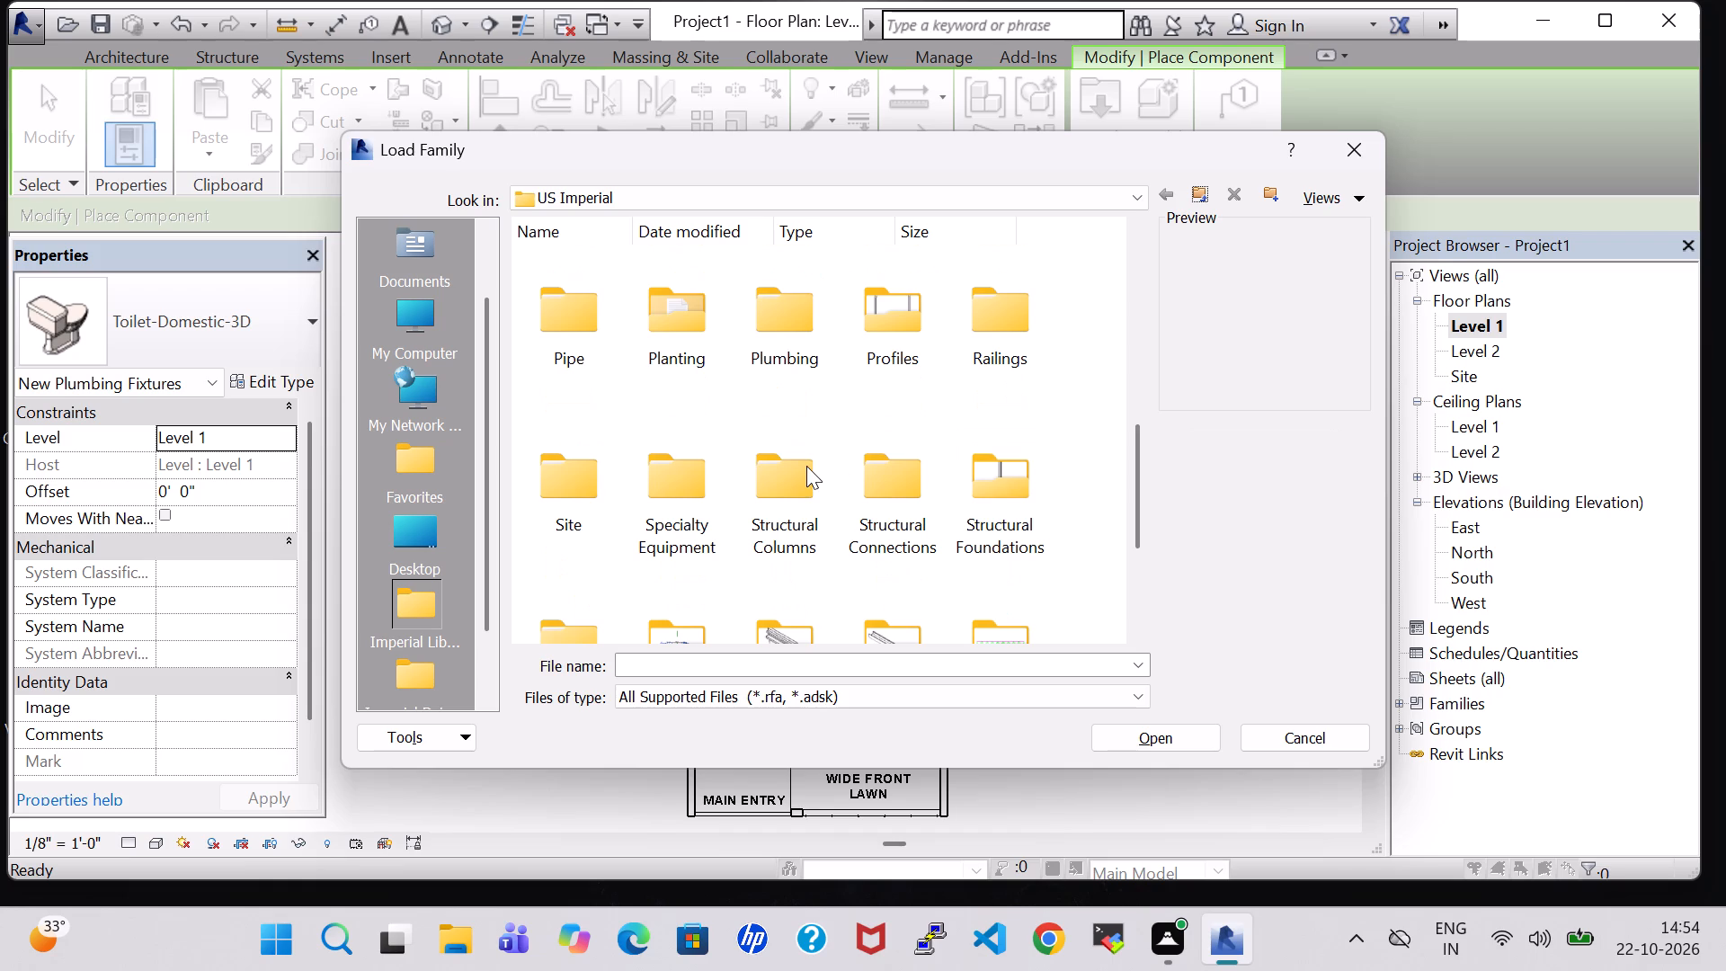
{"action": "double_click", "coordinate": [776, 314]}
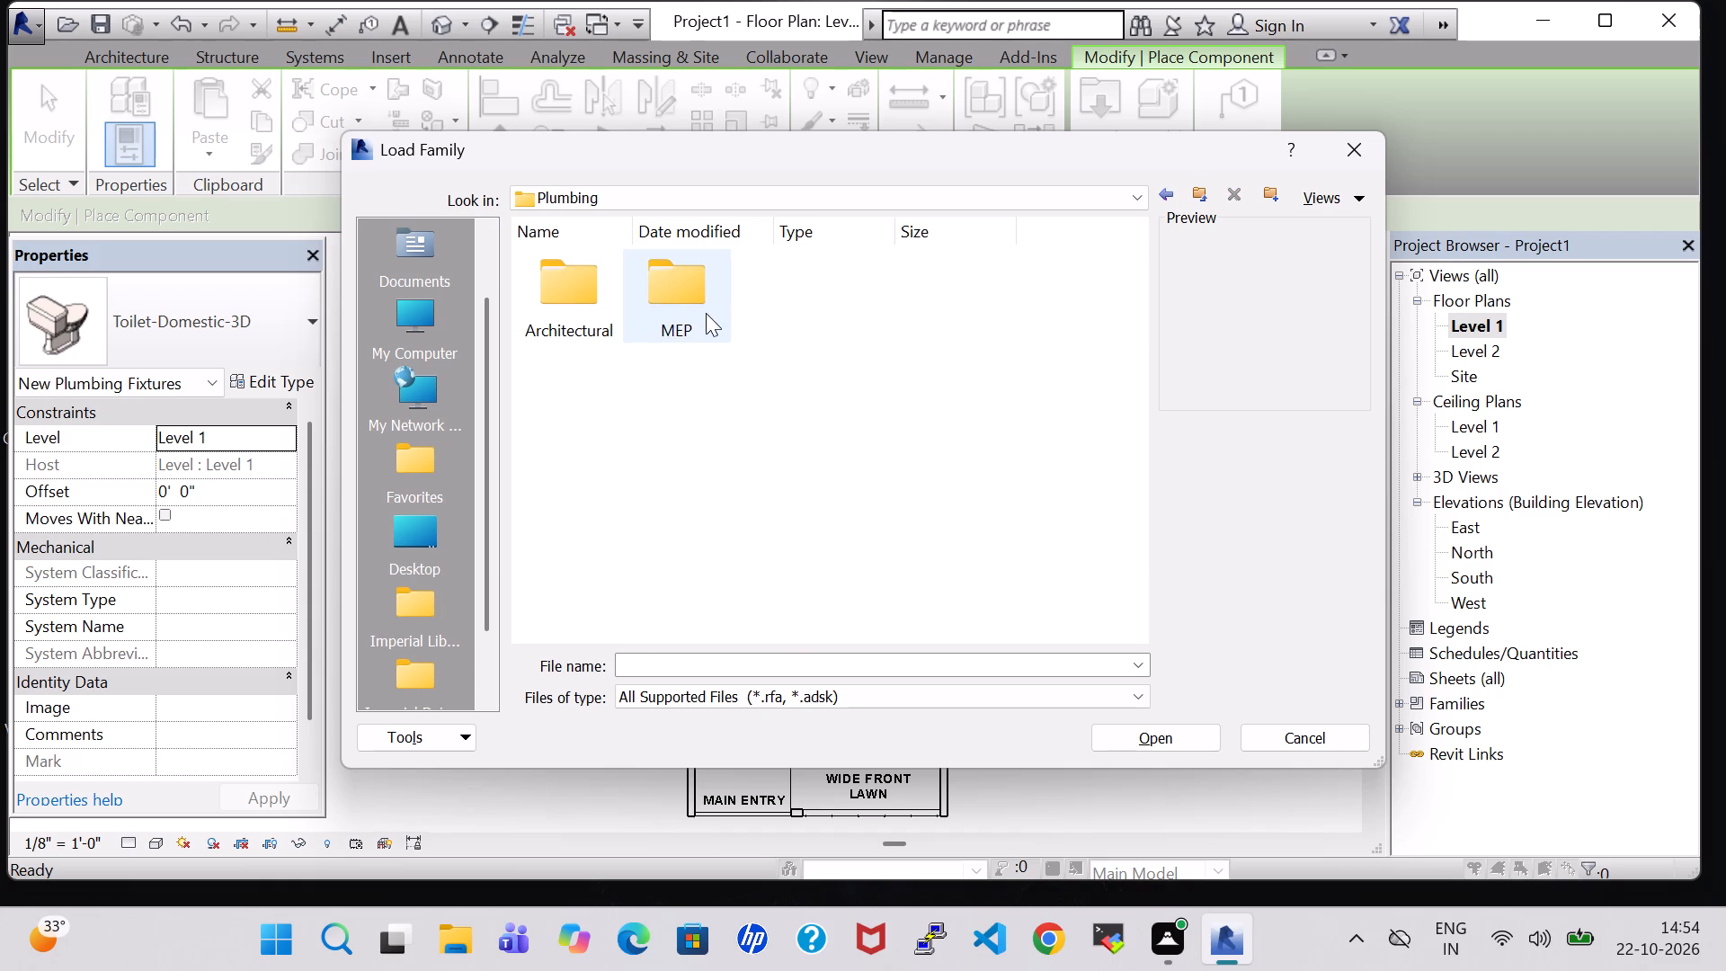
{"action": "double_click", "coordinate": [564, 307]}
{"action": "double_click", "coordinate": [680, 291]}
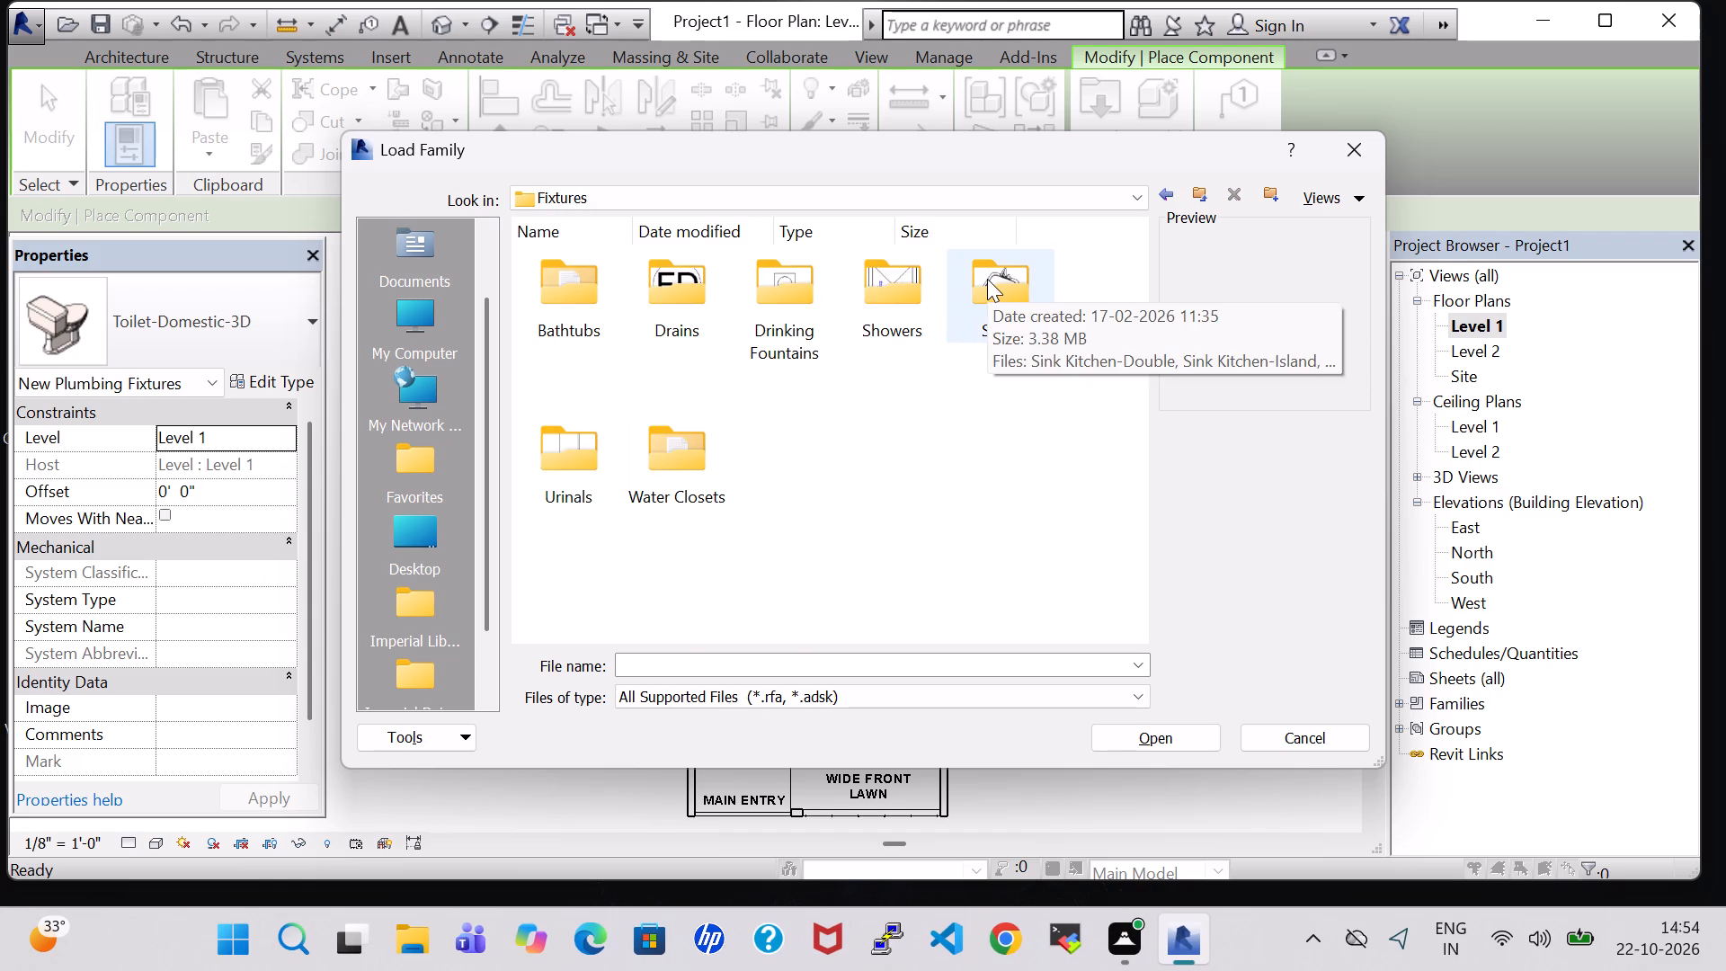
{"action": "double_click", "coordinate": [583, 323]}
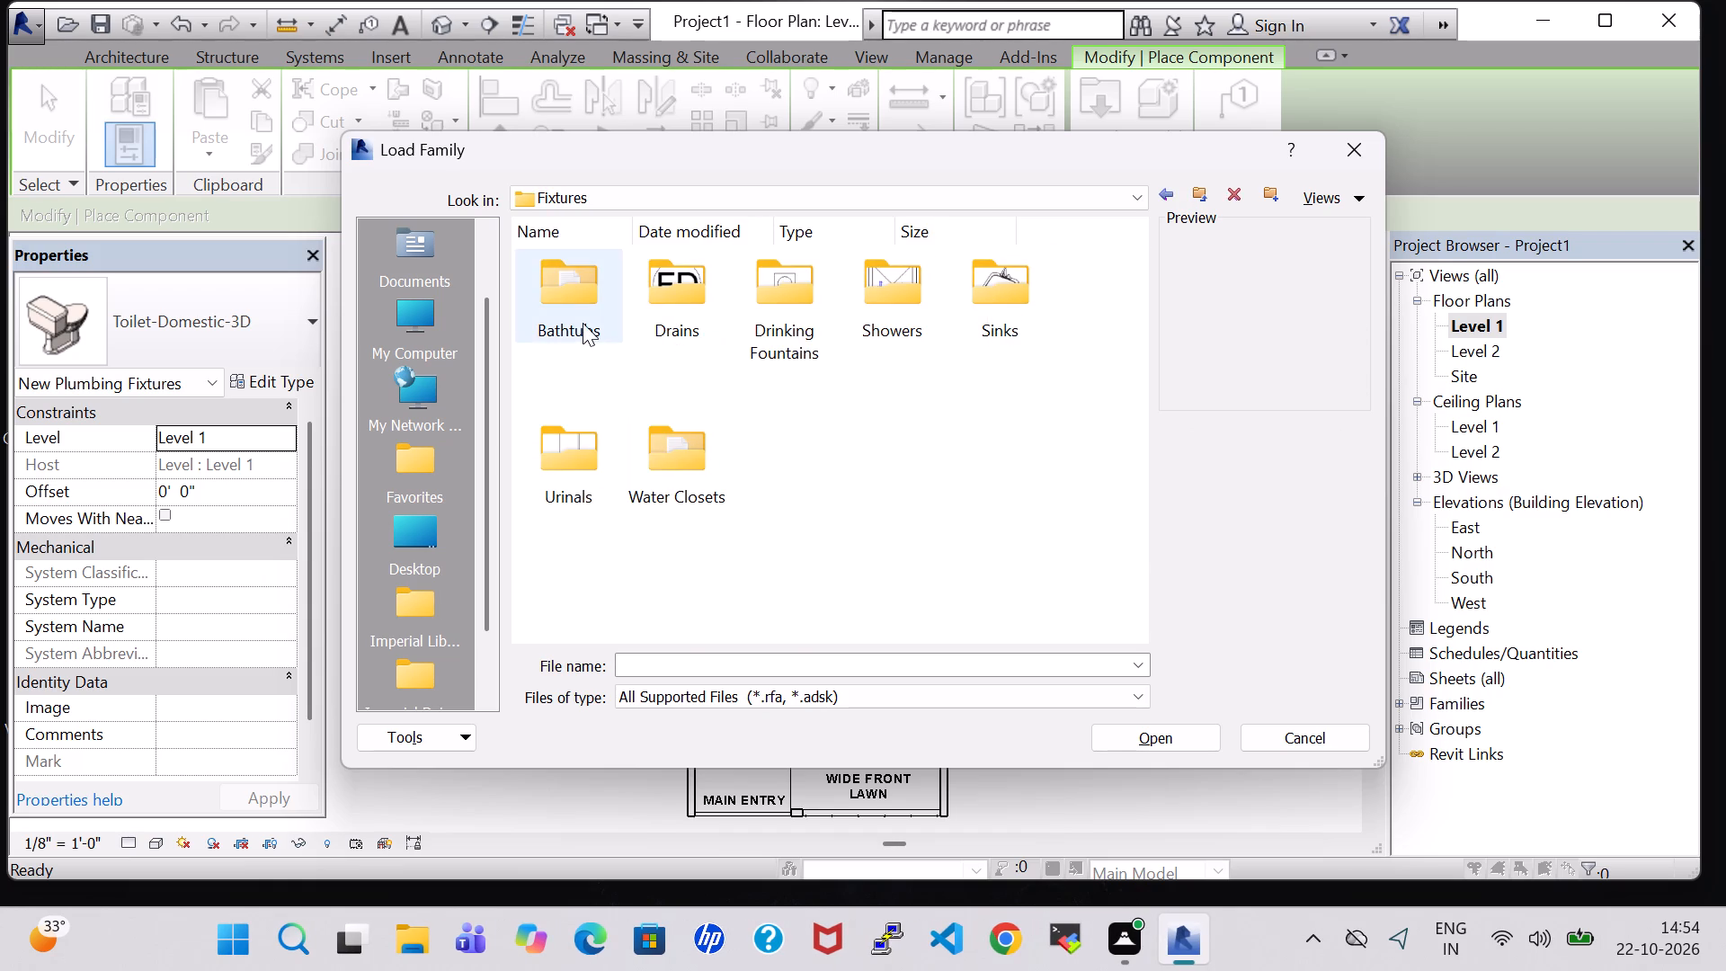
{"action": "left_click", "coordinate": [676, 307]}
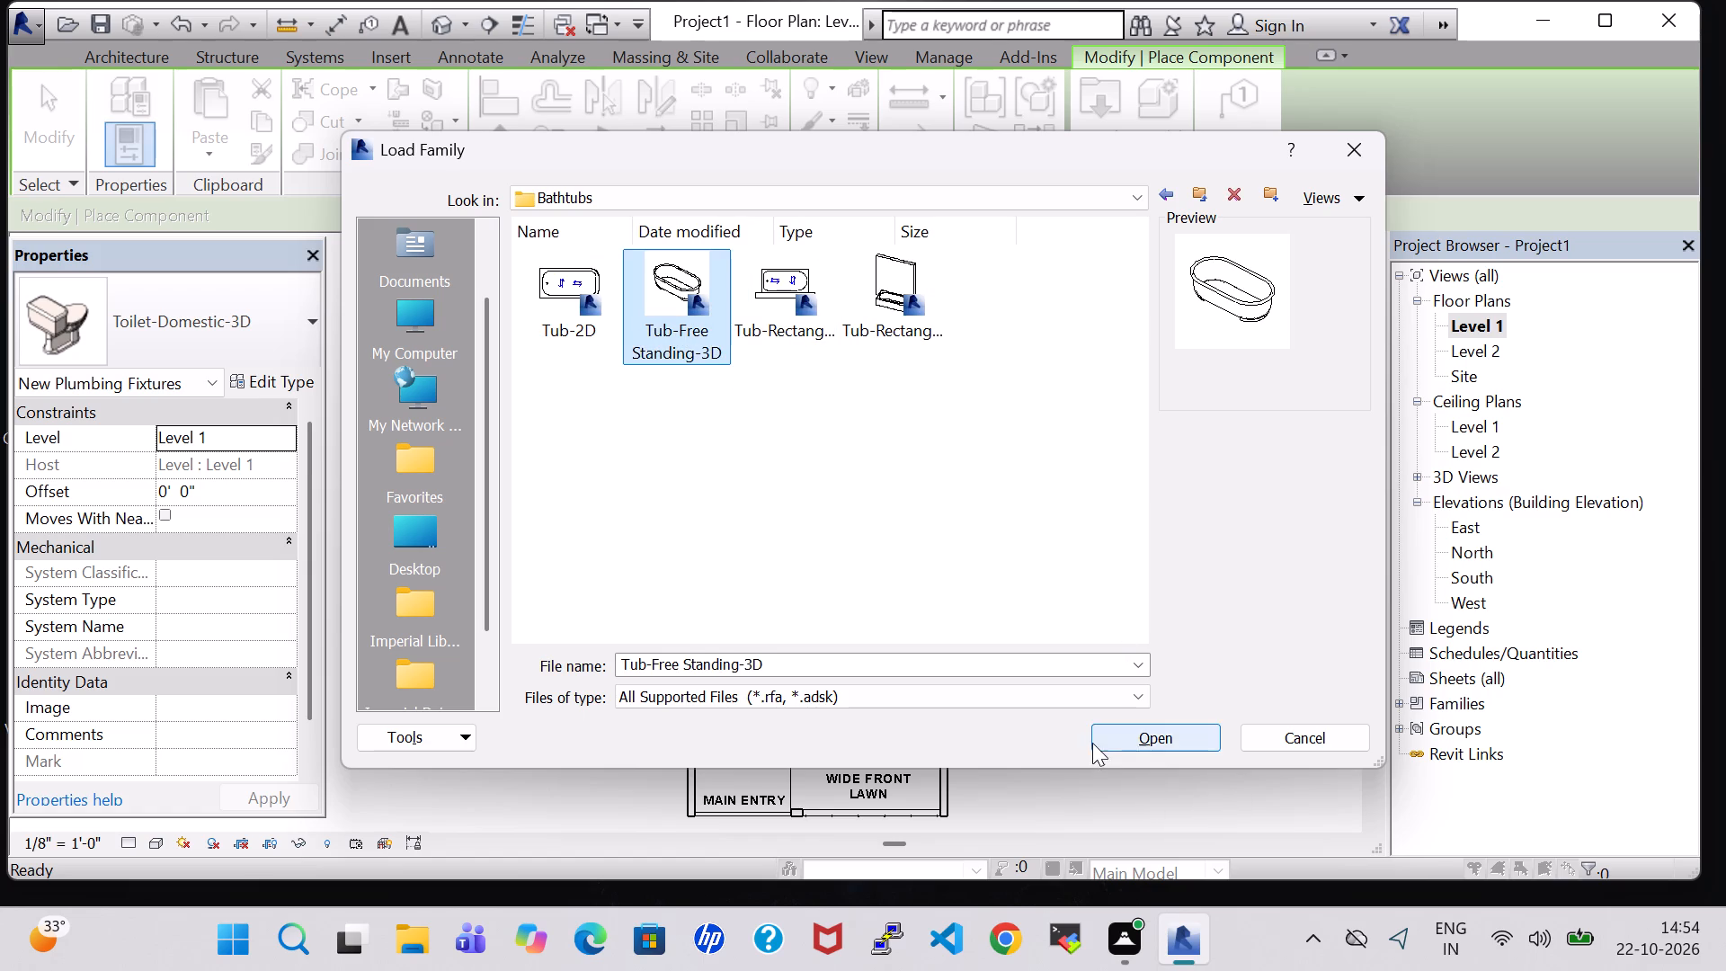
{"action": "left_click", "coordinate": [1092, 743]}
Place a 30" x 60" Tub-Free Standing-3D lengthwise east-west in the lower toilet, about 3' 0" from the east wall and 1' 9" from the south wall.
{"action": "scroll", "coordinate": [845, 628], "scroll_direction": "up", "scroll_amount": 2}
{"action": "scroll", "coordinate": [920, 548], "scroll_direction": "up", "scroll_amount": 4}
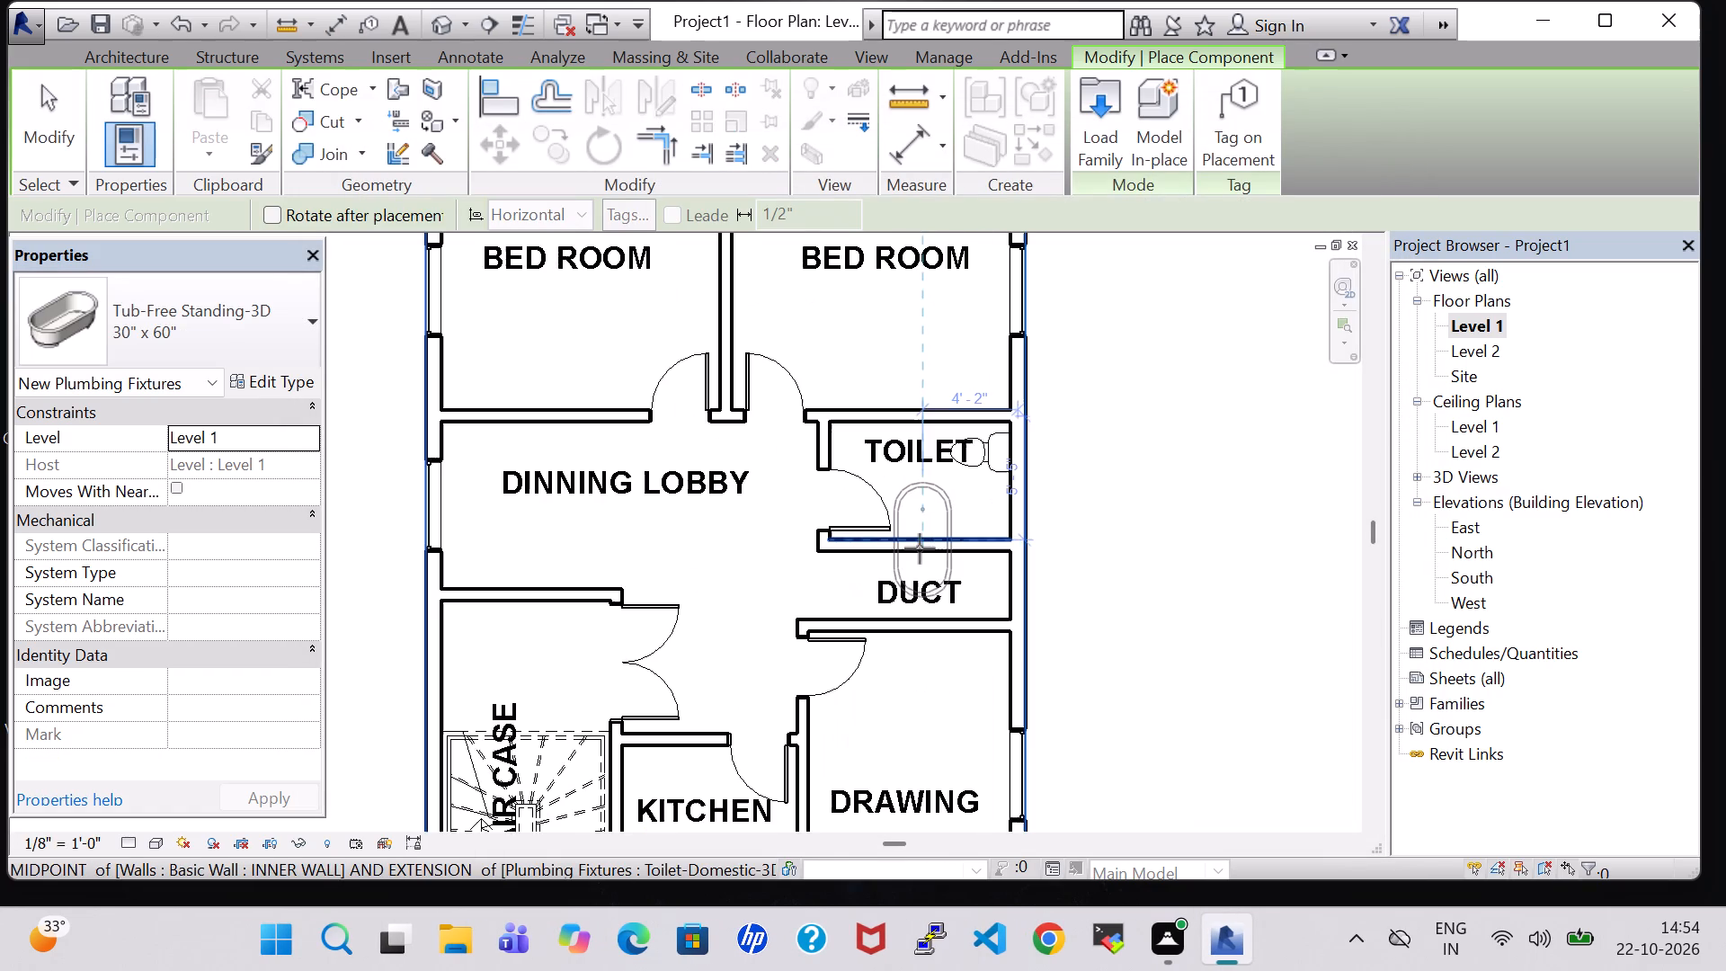
{"action": "key", "text": "space"}
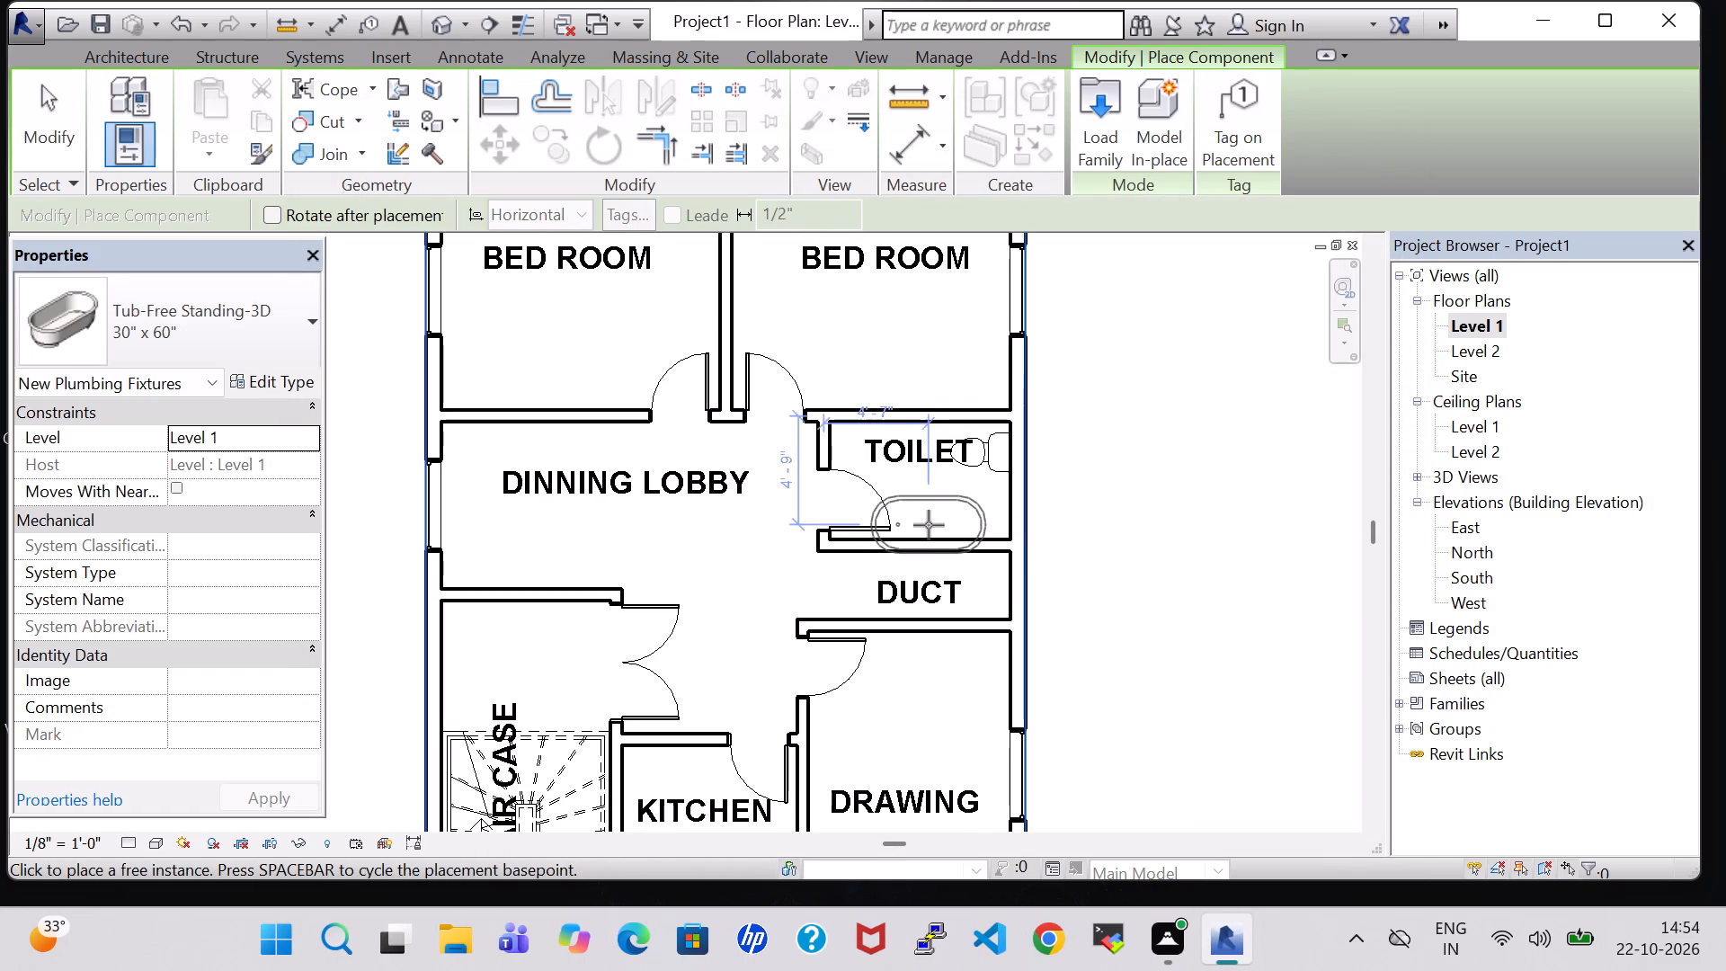
{"action": "key", "text": "space"}
{"action": "key", "text": "space"}
{"action": "scroll", "coordinate": [936, 525], "scroll_direction": "up", "scroll_amount": 2}
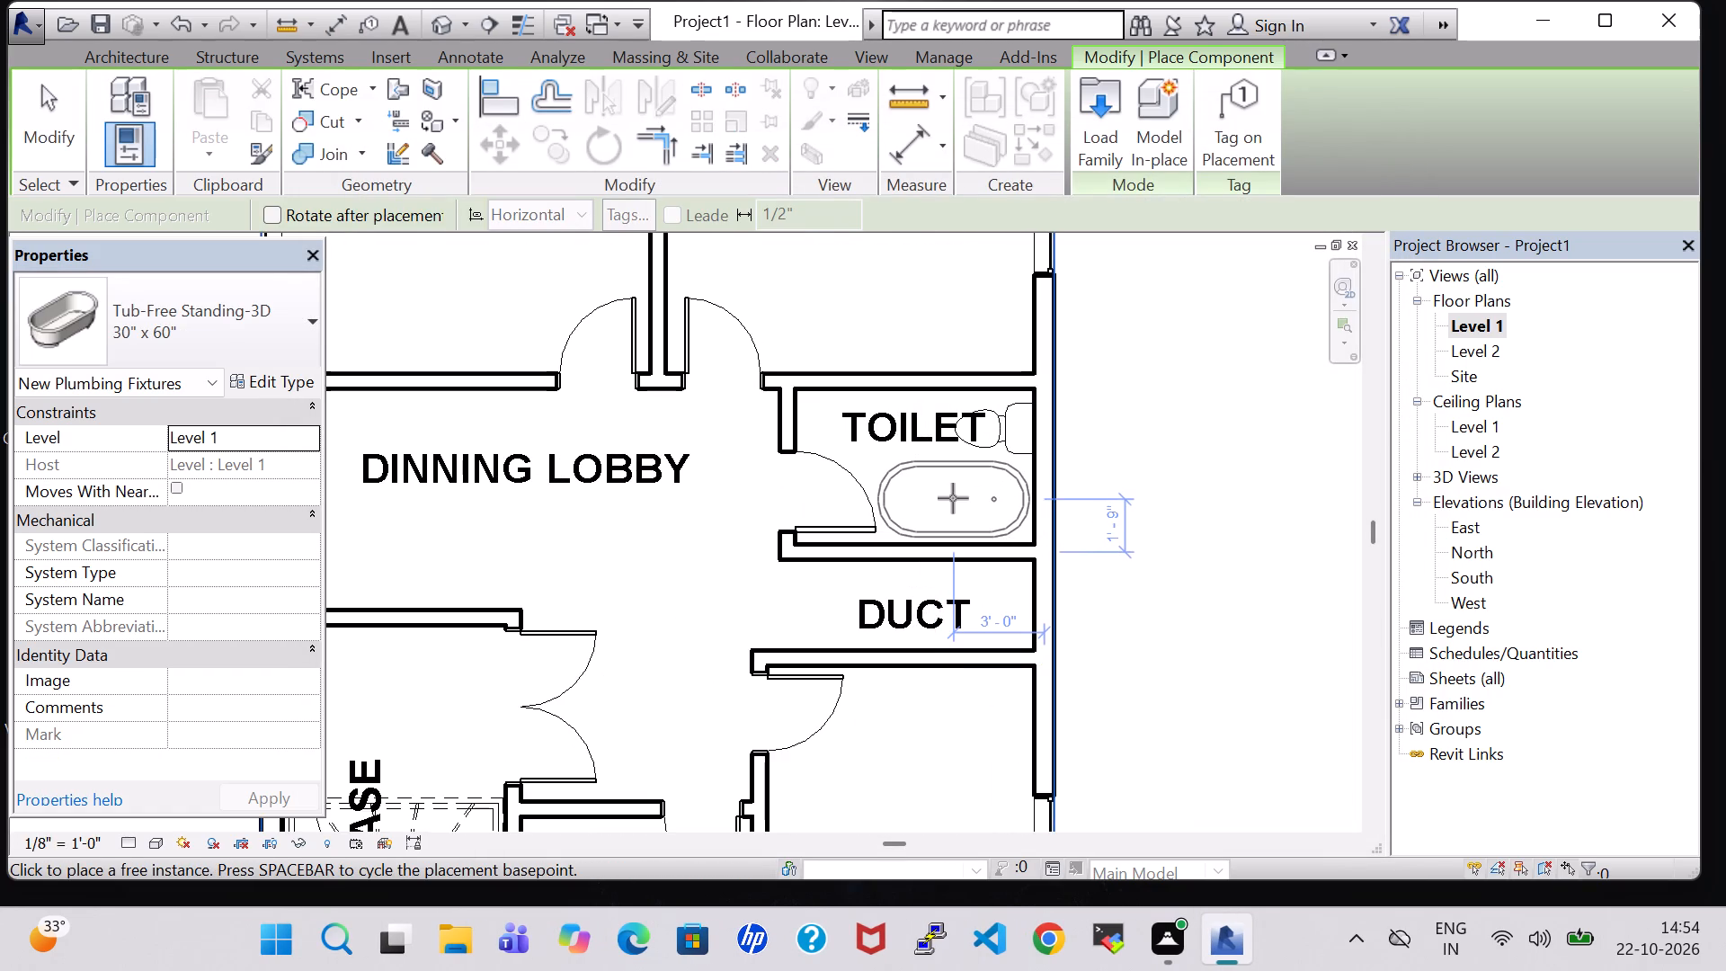
{"action": "scroll", "coordinate": [953, 498], "scroll_direction": "up", "scroll_amount": 1}
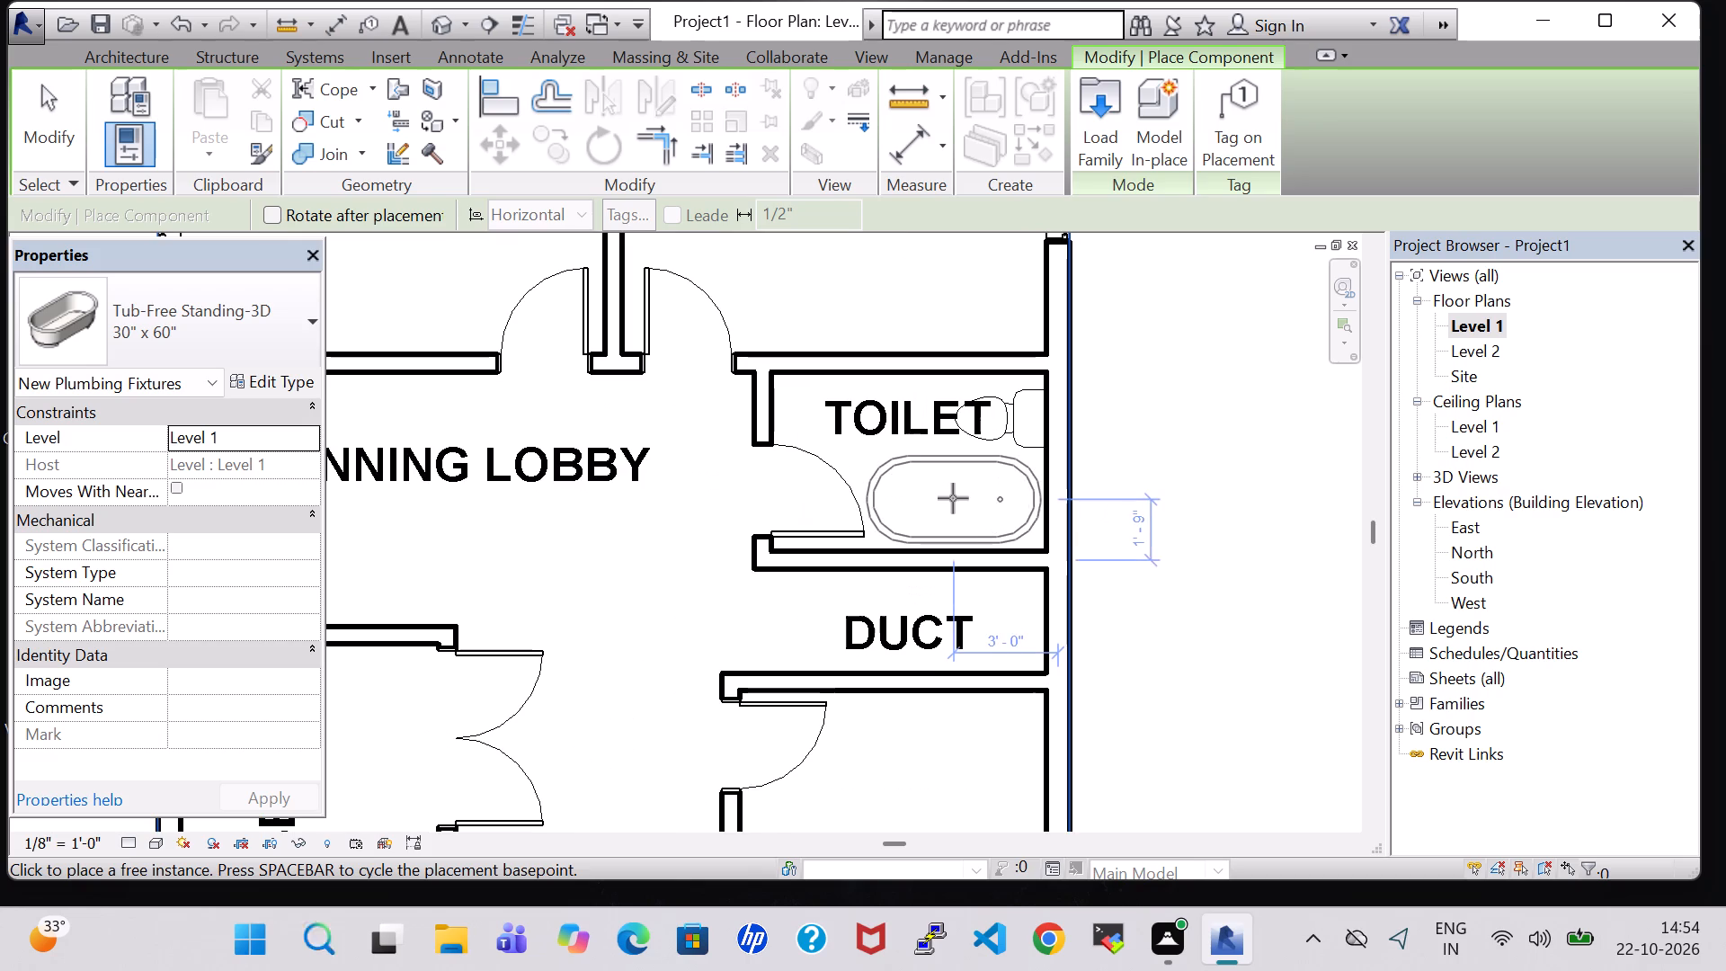
{"action": "left_click", "coordinate": [953, 499]}
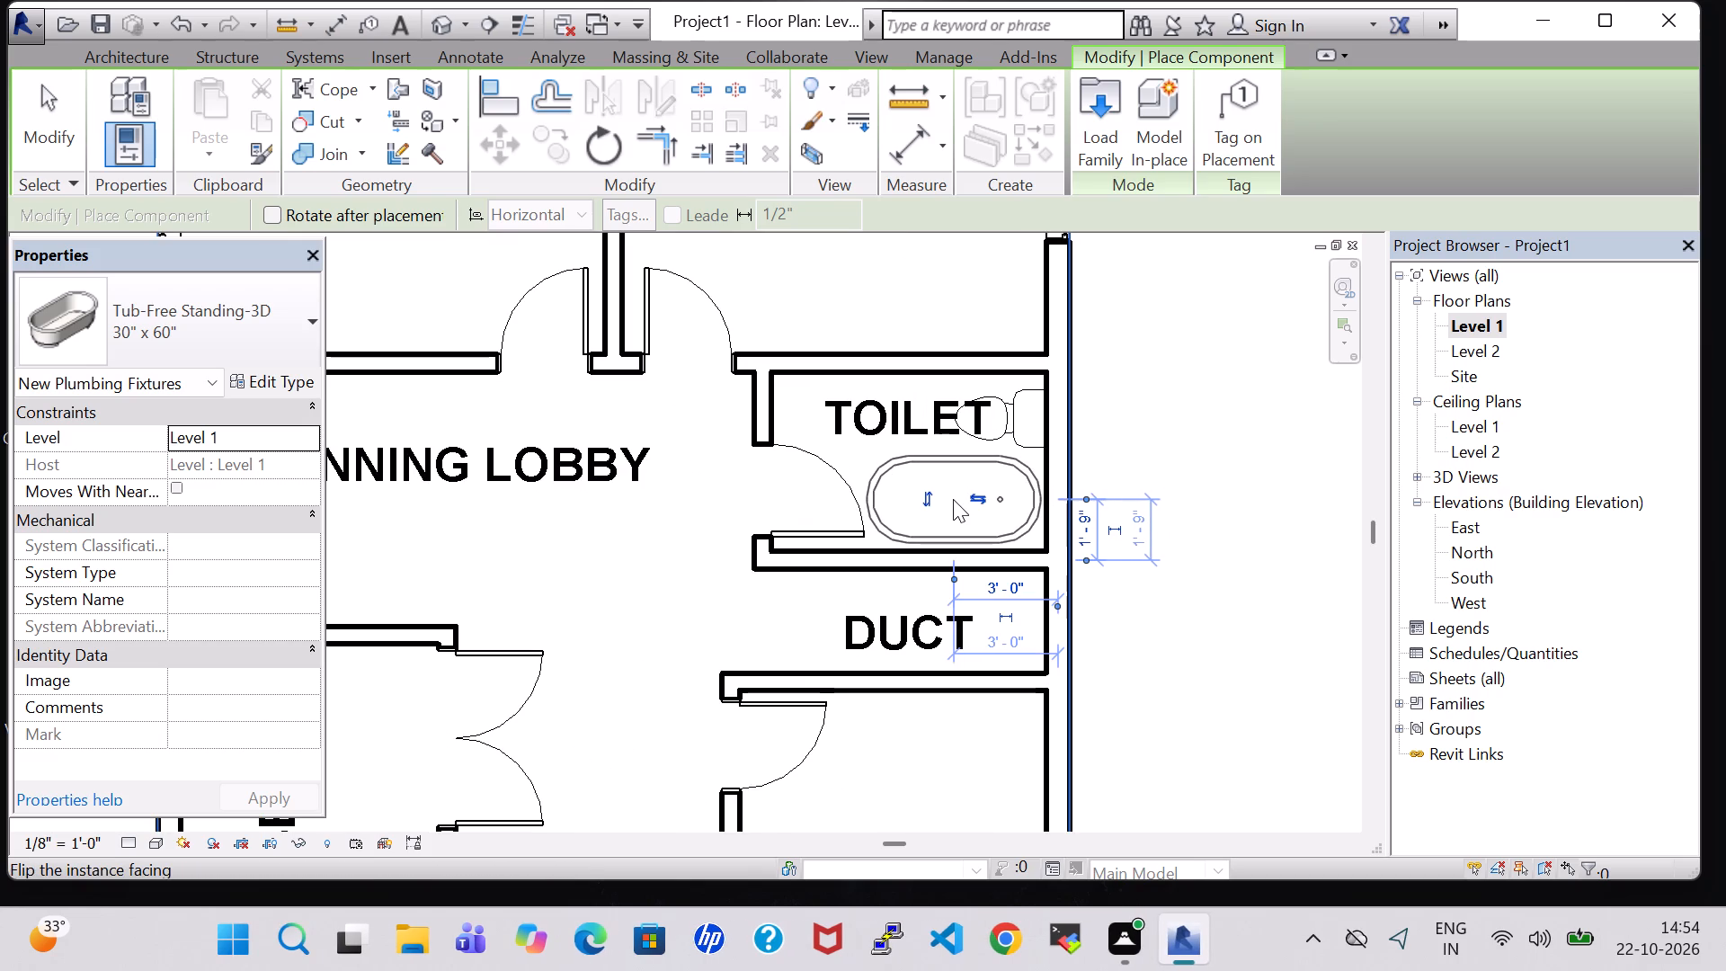
{"action": "key", "text": "Right"}
Place a second 30" x 60" tub lengthwise north-south in the upper toilet, about 1' 11" from the east wall and 2' 10" from the north wall.
{"action": "scroll", "coordinate": [906, 558], "scroll_direction": "down", "scroll_amount": 4}
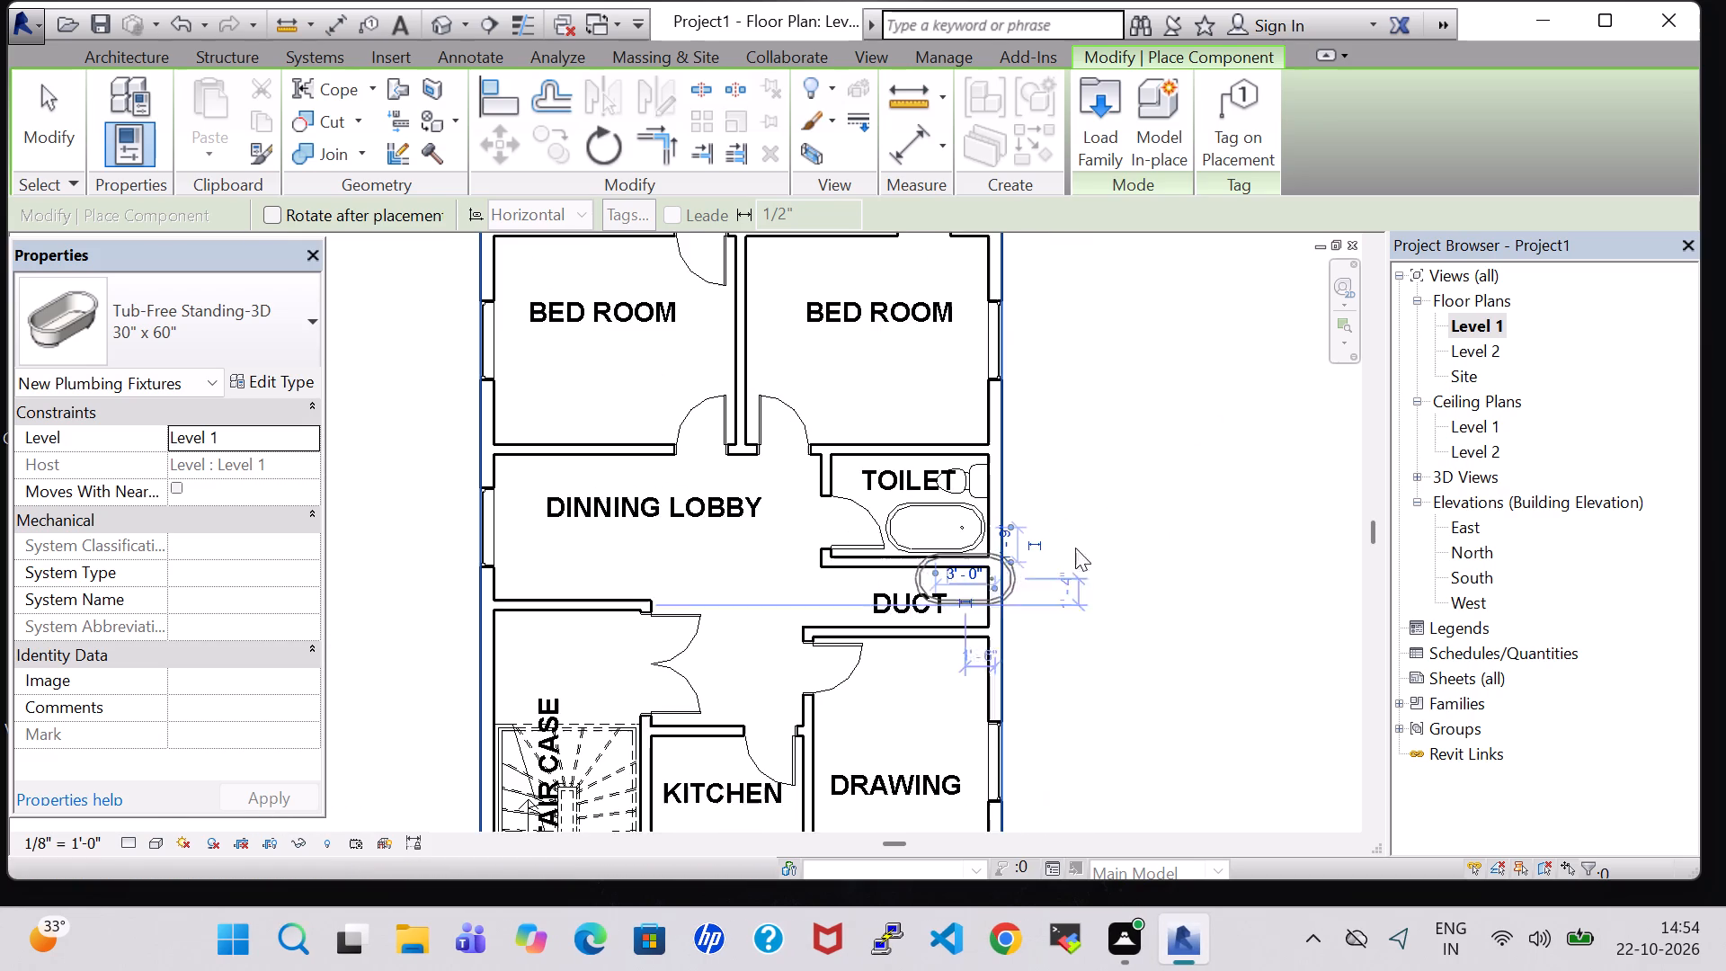
{"action": "middle_click_drag", "start_coordinate": [1129, 507], "coordinate": [1108, 687]}
{"action": "middle_click_drag", "start_coordinate": [1108, 695], "coordinate": [1108, 756]}
{"action": "key", "text": "space"}
{"action": "scroll", "coordinate": [947, 387], "scroll_direction": "up", "scroll_amount": 4}
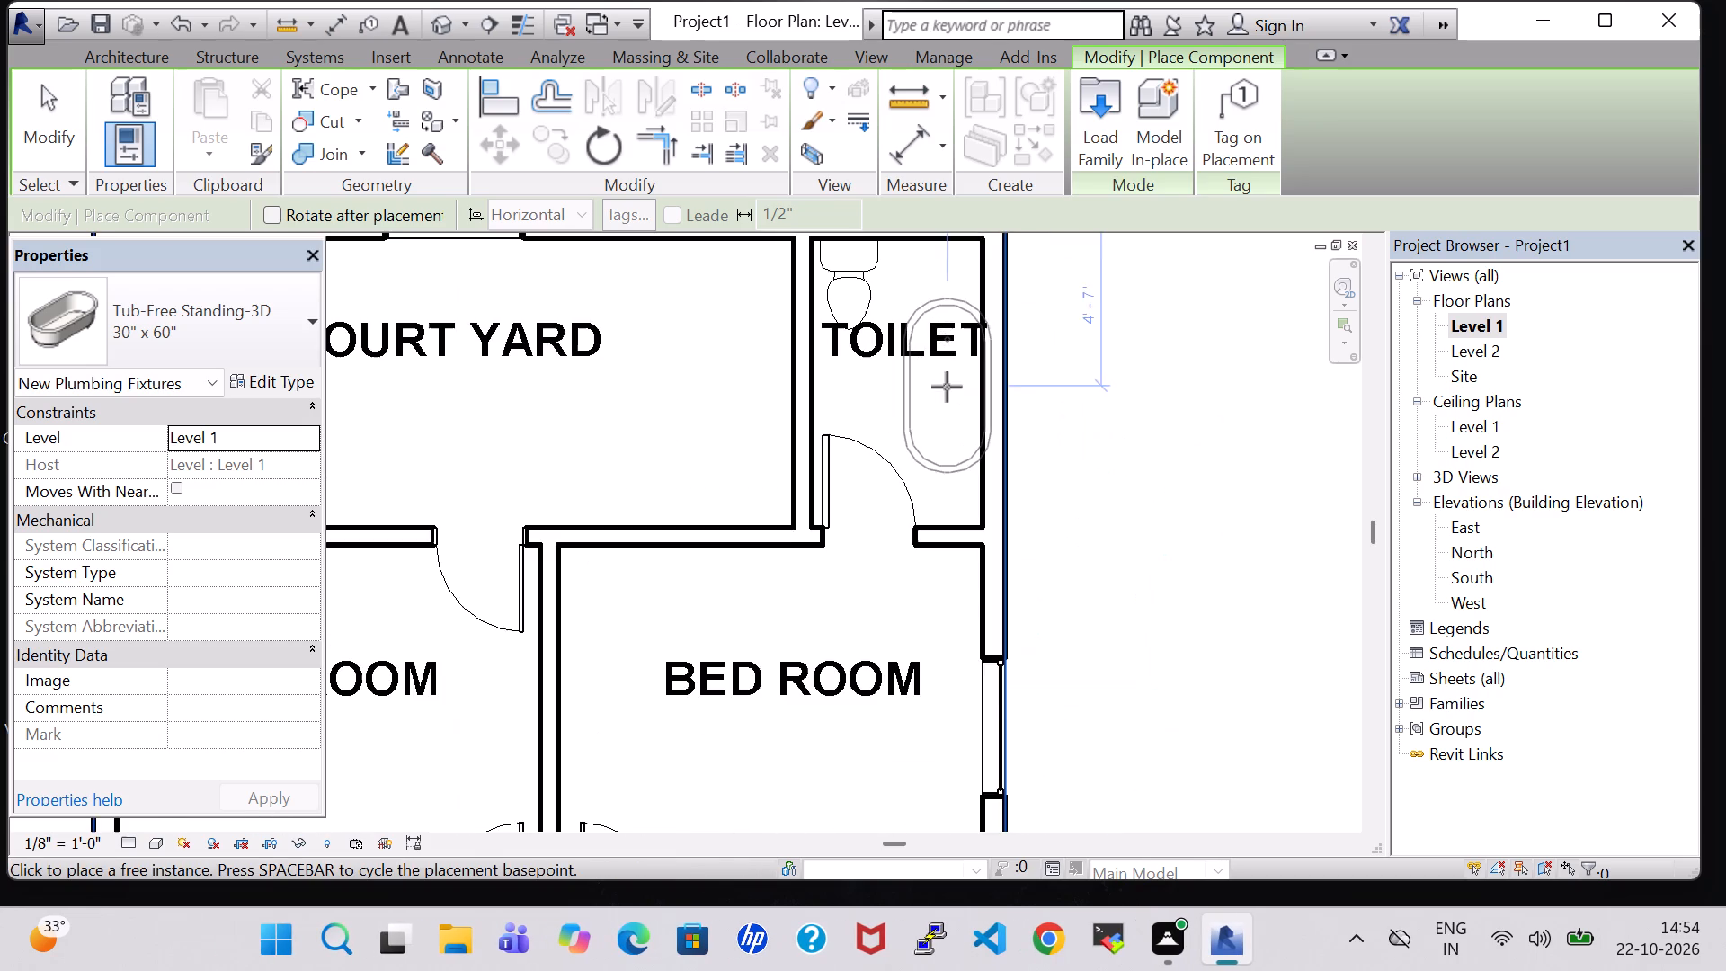
{"action": "scroll", "coordinate": [934, 367], "scroll_direction": "up", "scroll_amount": 1}
{"action": "middle_click_drag", "start_coordinate": [934, 367], "coordinate": [934, 485]}
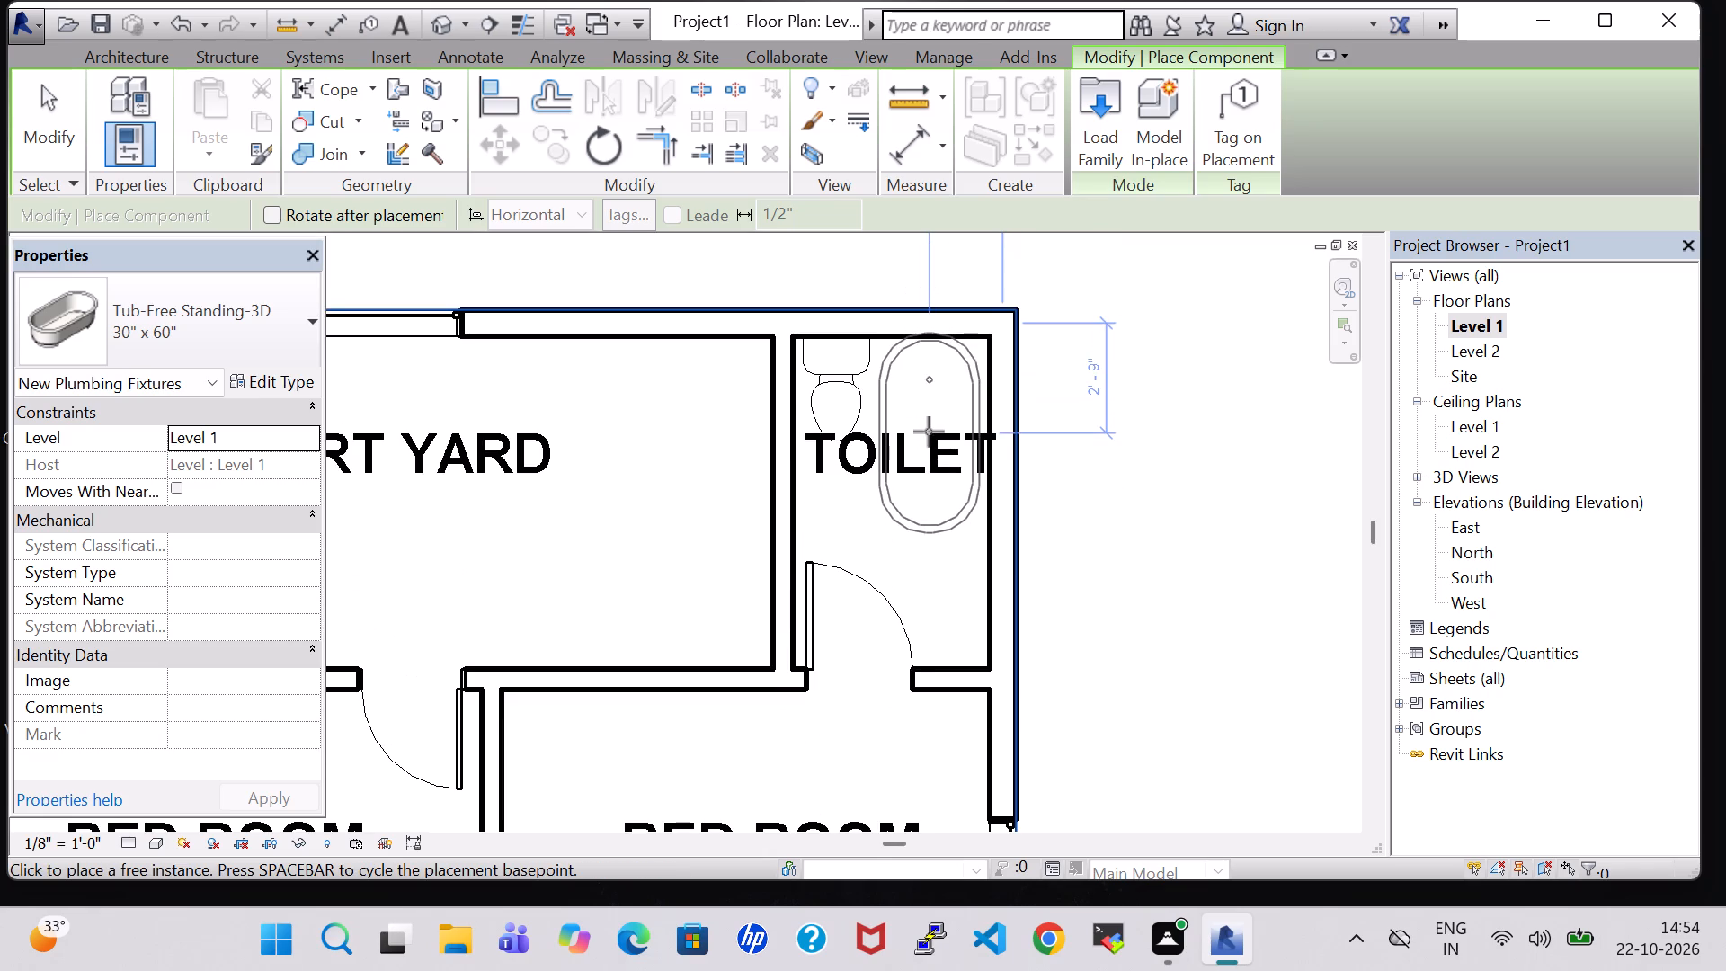
{"action": "left_click", "coordinate": [927, 438]}
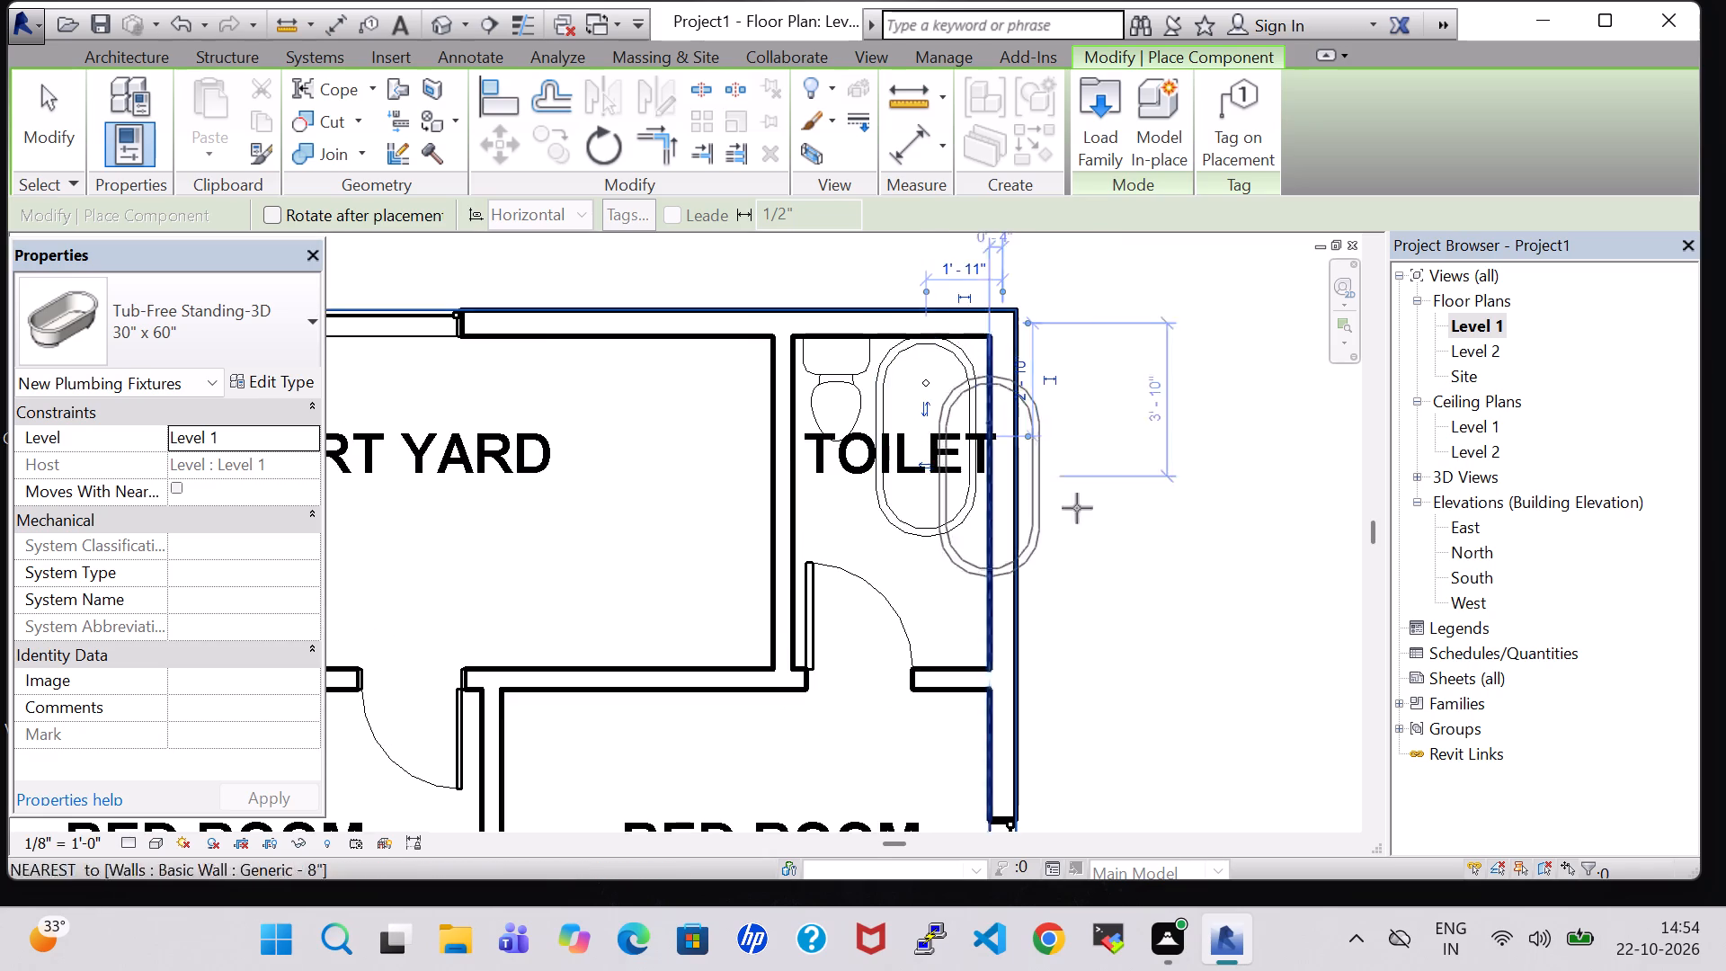
{"action": "scroll", "coordinate": [1095, 529], "scroll_direction": "down", "scroll_amount": 4}
{"action": "middle_click", "coordinate": [1113, 541]}
{"action": "scroll", "coordinate": [1113, 541], "scroll_direction": "down", "scroll_amount": 3}
{"action": "middle_click_drag", "start_coordinate": [1165, 661], "coordinate": [1087, 473]}
{"action": "scroll", "coordinate": [1165, 661], "scroll_direction": "down", "scroll_amount": 1}
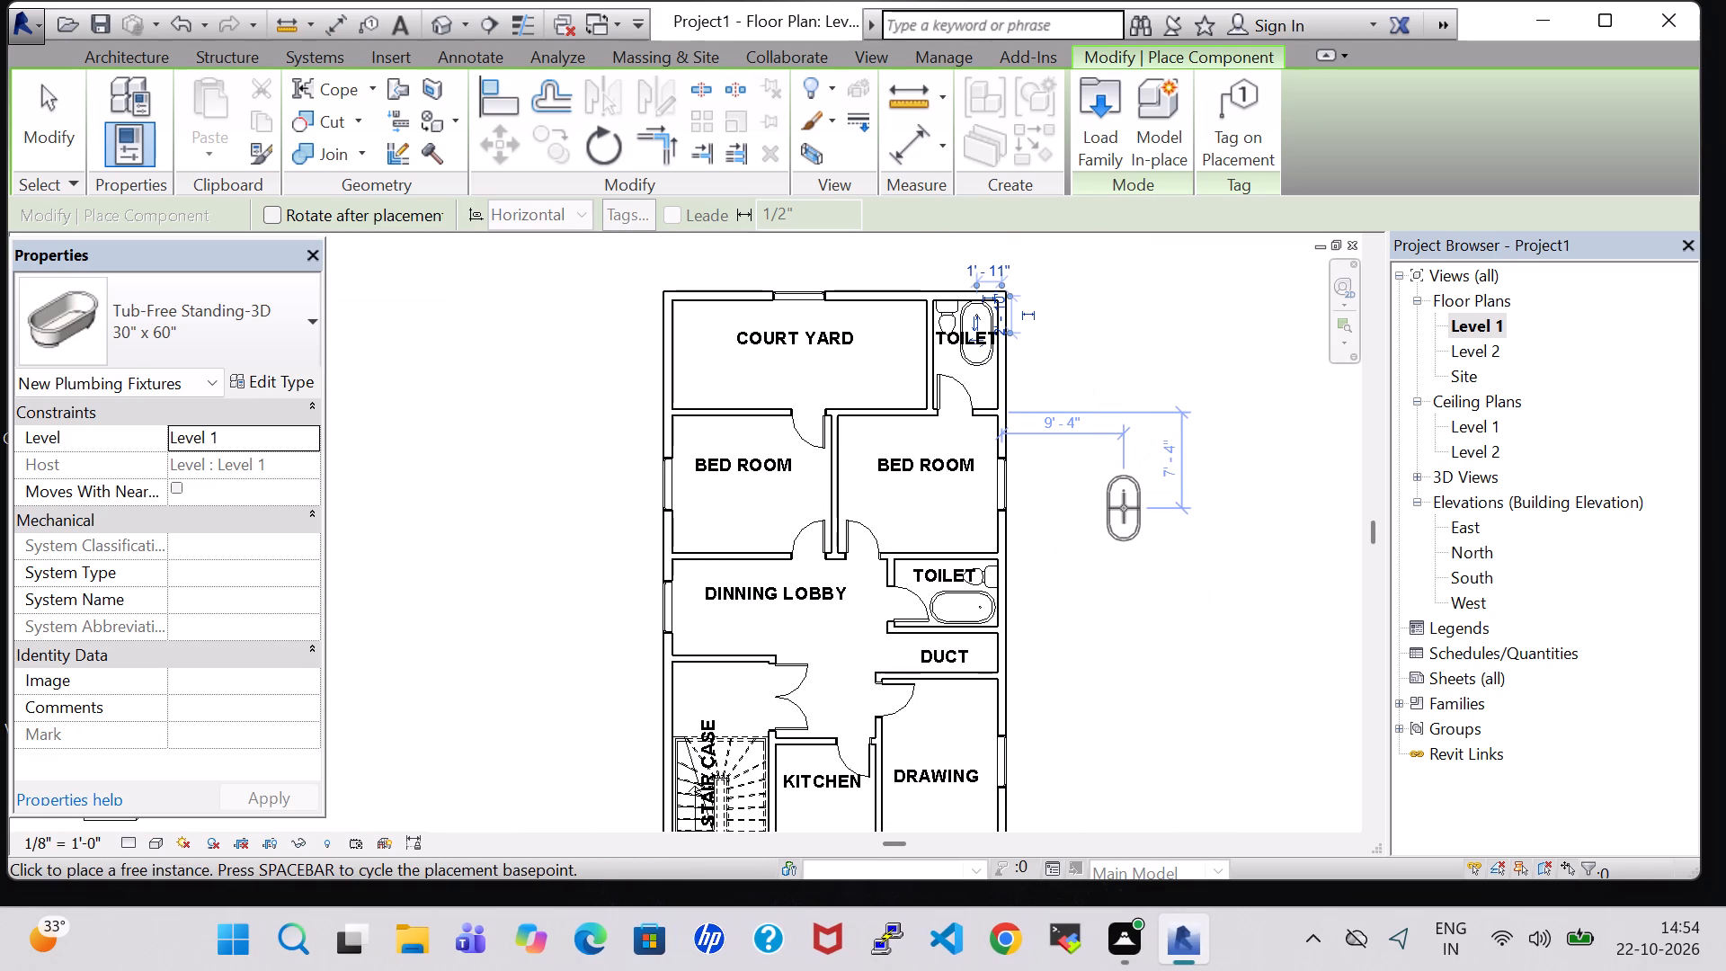
{"action": "key", "text": "Escape"}
{"action": "key", "text": "Escape"}
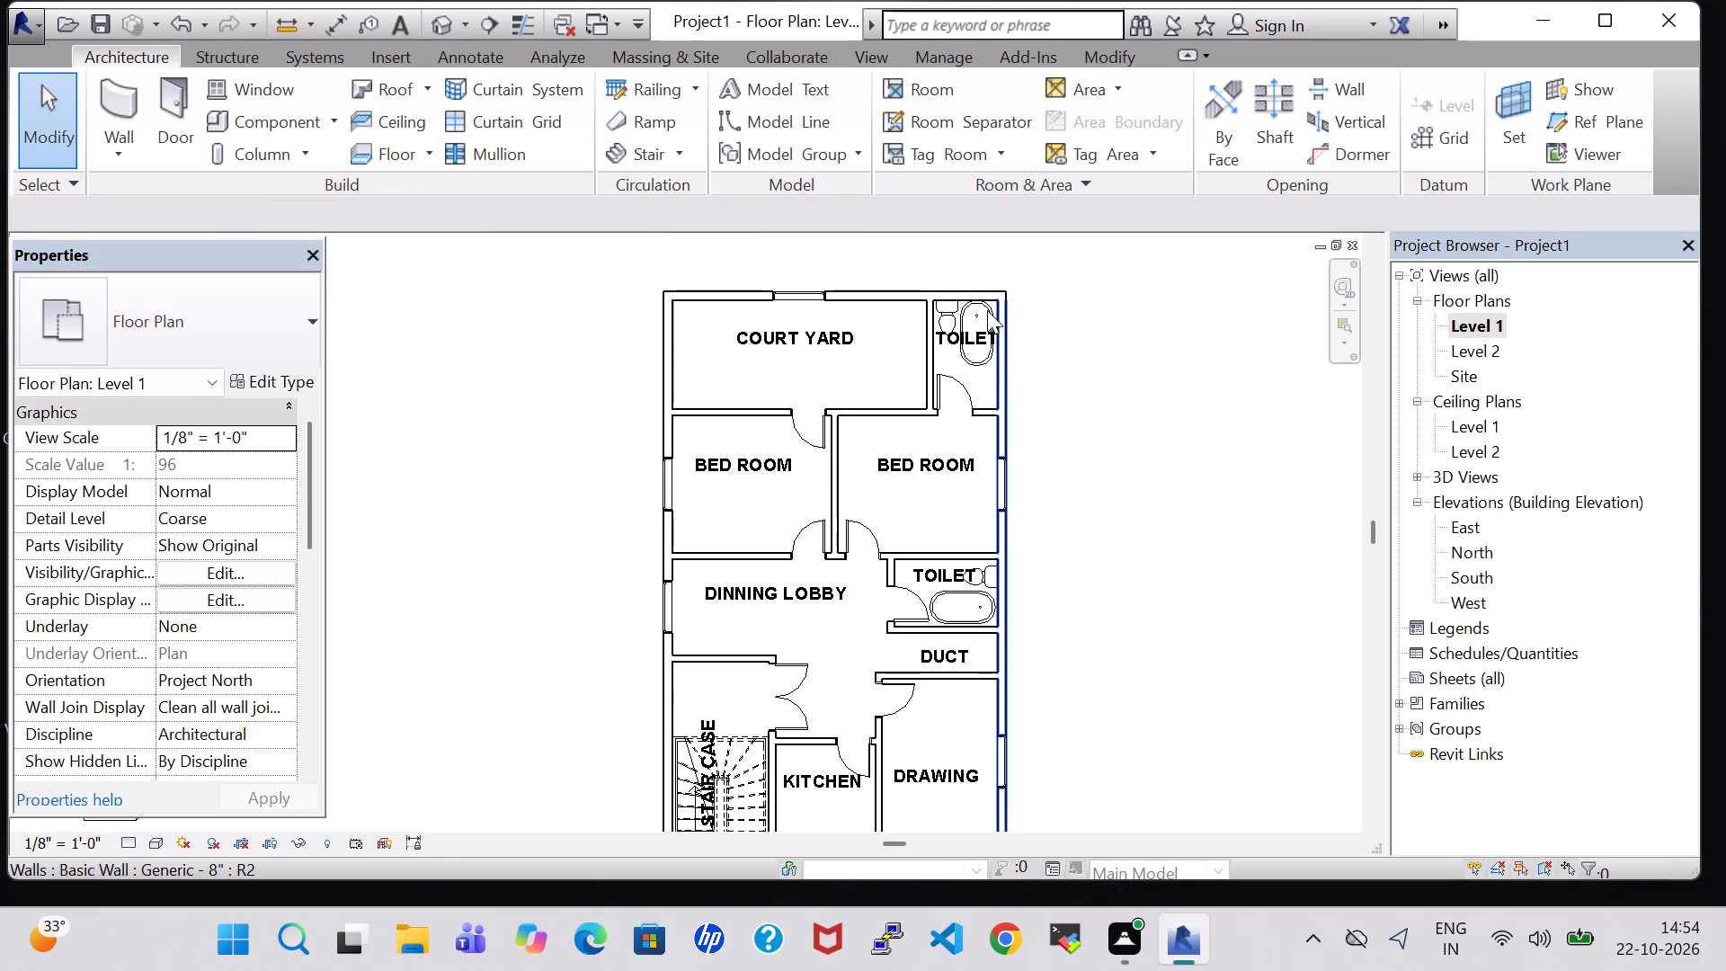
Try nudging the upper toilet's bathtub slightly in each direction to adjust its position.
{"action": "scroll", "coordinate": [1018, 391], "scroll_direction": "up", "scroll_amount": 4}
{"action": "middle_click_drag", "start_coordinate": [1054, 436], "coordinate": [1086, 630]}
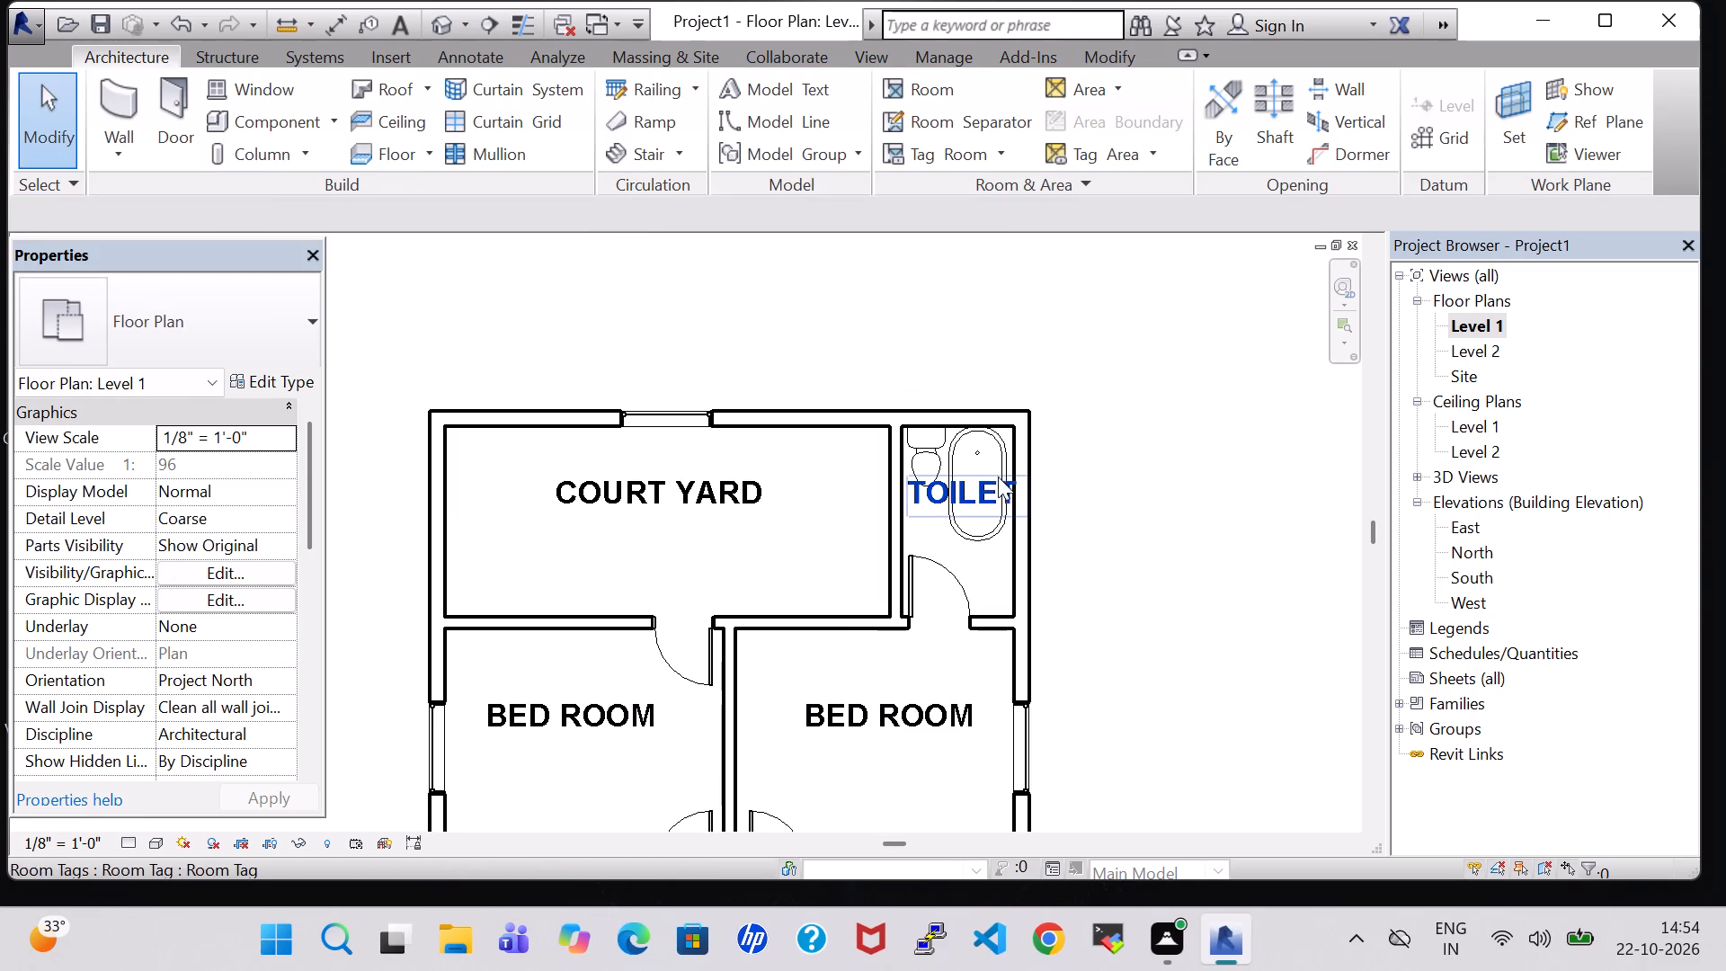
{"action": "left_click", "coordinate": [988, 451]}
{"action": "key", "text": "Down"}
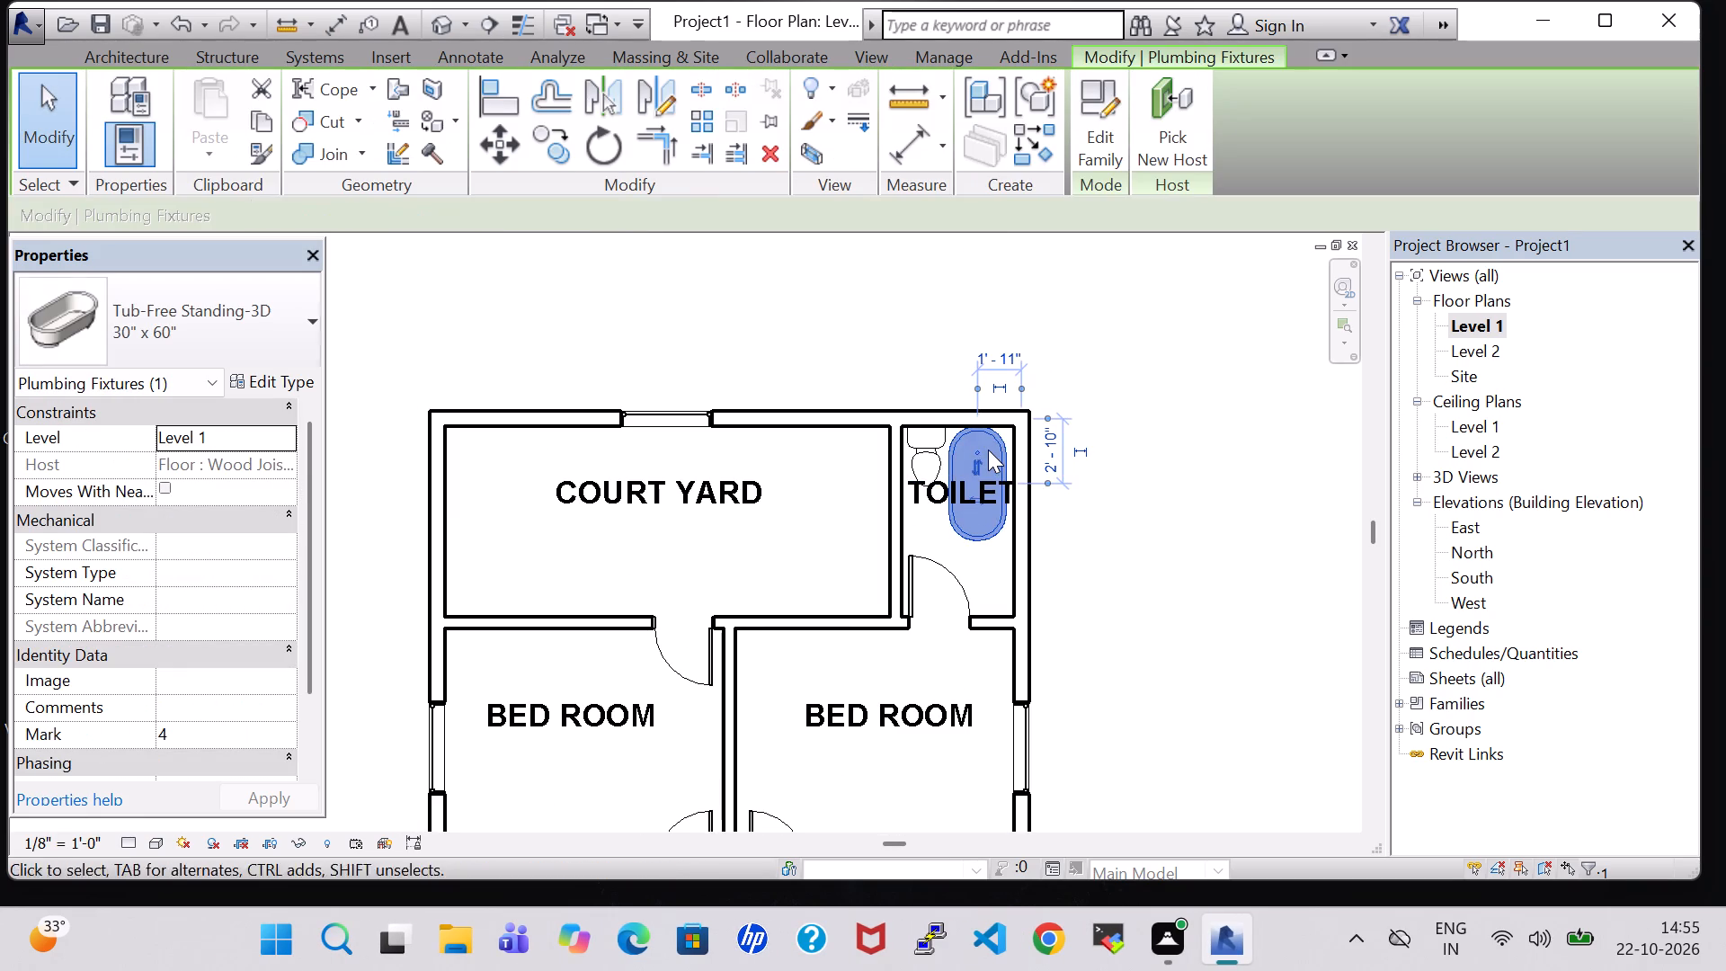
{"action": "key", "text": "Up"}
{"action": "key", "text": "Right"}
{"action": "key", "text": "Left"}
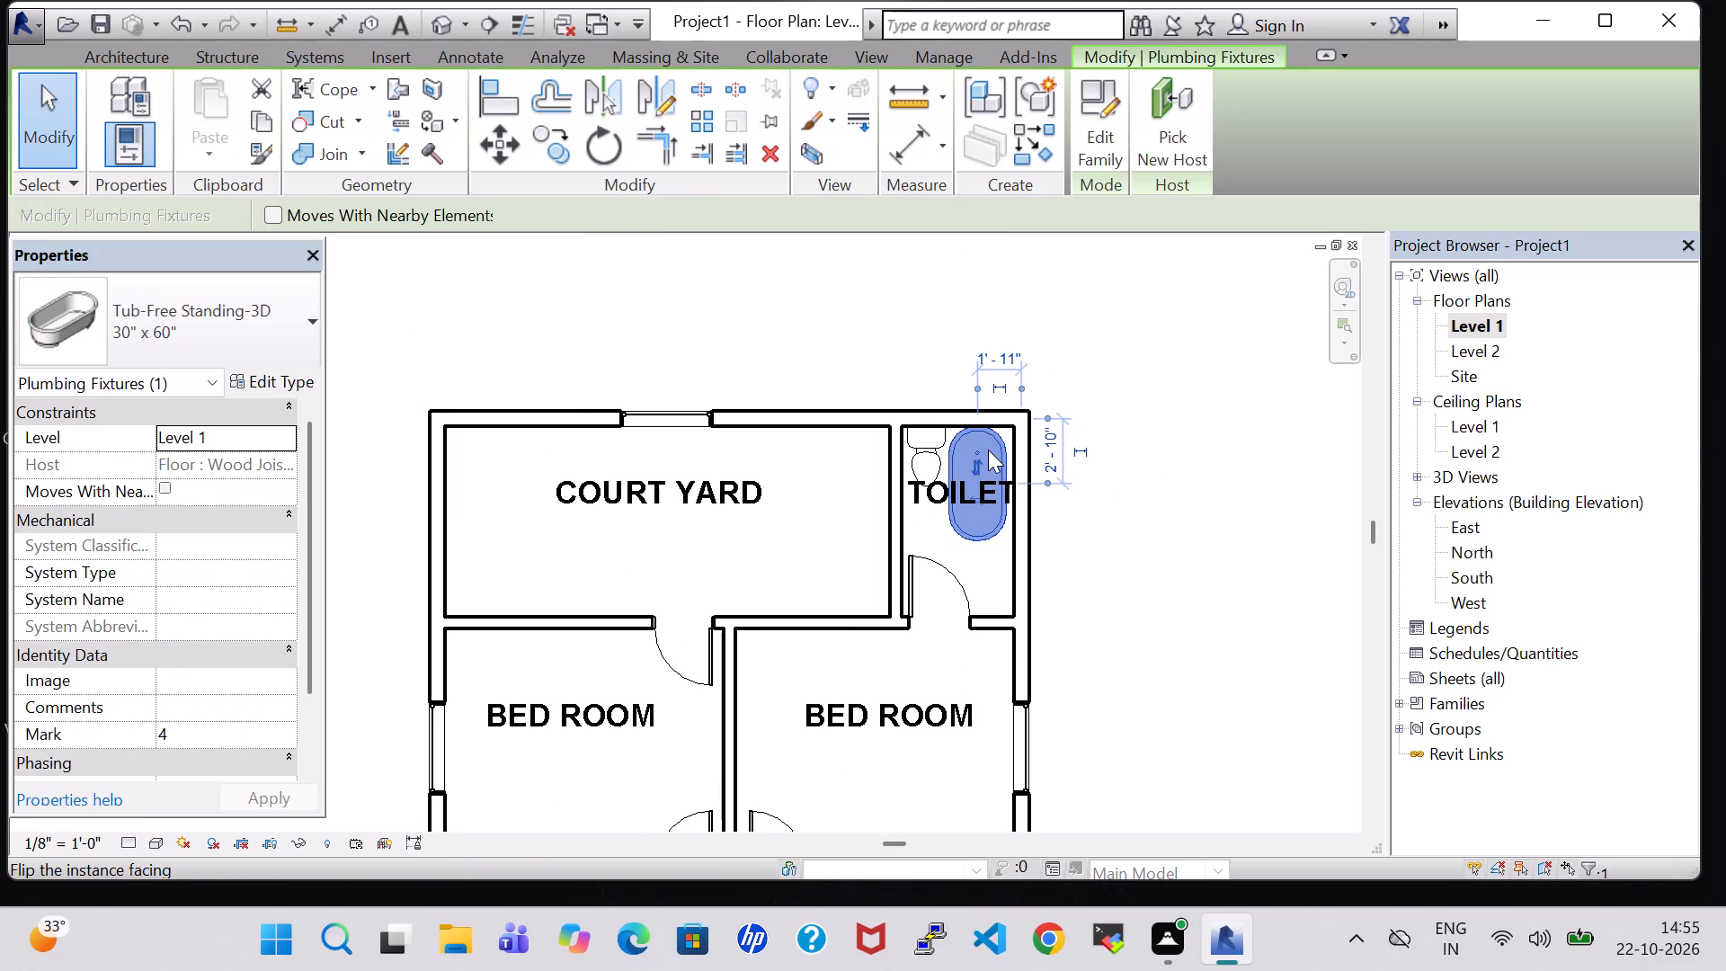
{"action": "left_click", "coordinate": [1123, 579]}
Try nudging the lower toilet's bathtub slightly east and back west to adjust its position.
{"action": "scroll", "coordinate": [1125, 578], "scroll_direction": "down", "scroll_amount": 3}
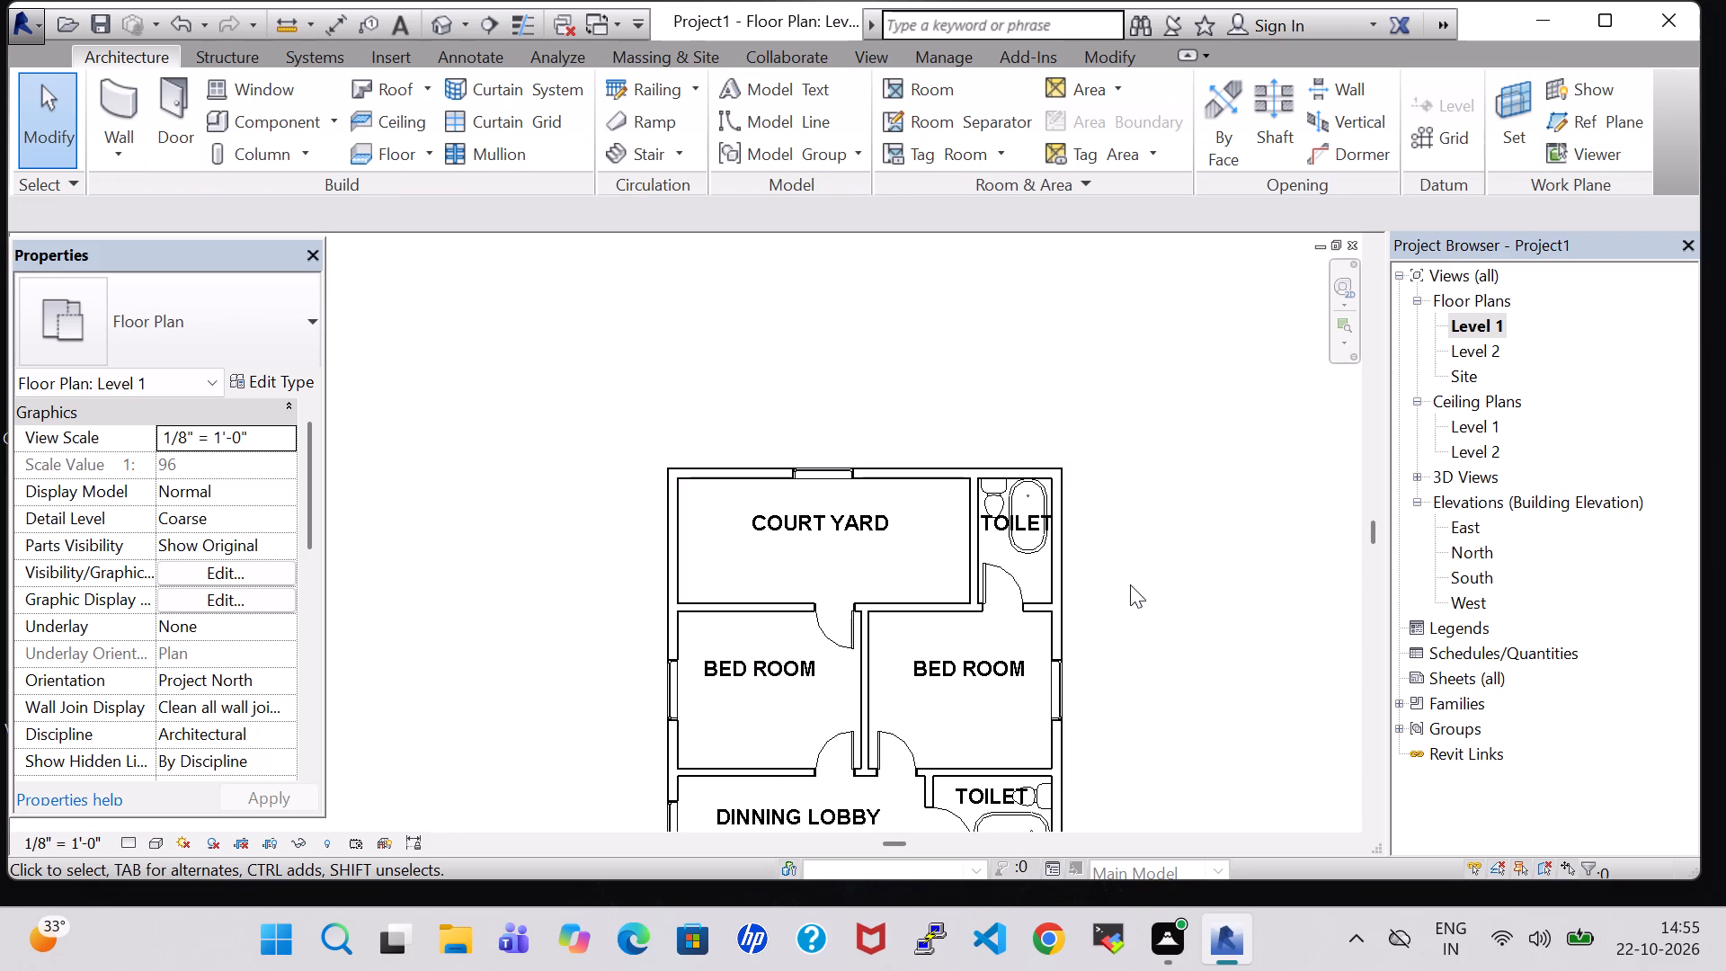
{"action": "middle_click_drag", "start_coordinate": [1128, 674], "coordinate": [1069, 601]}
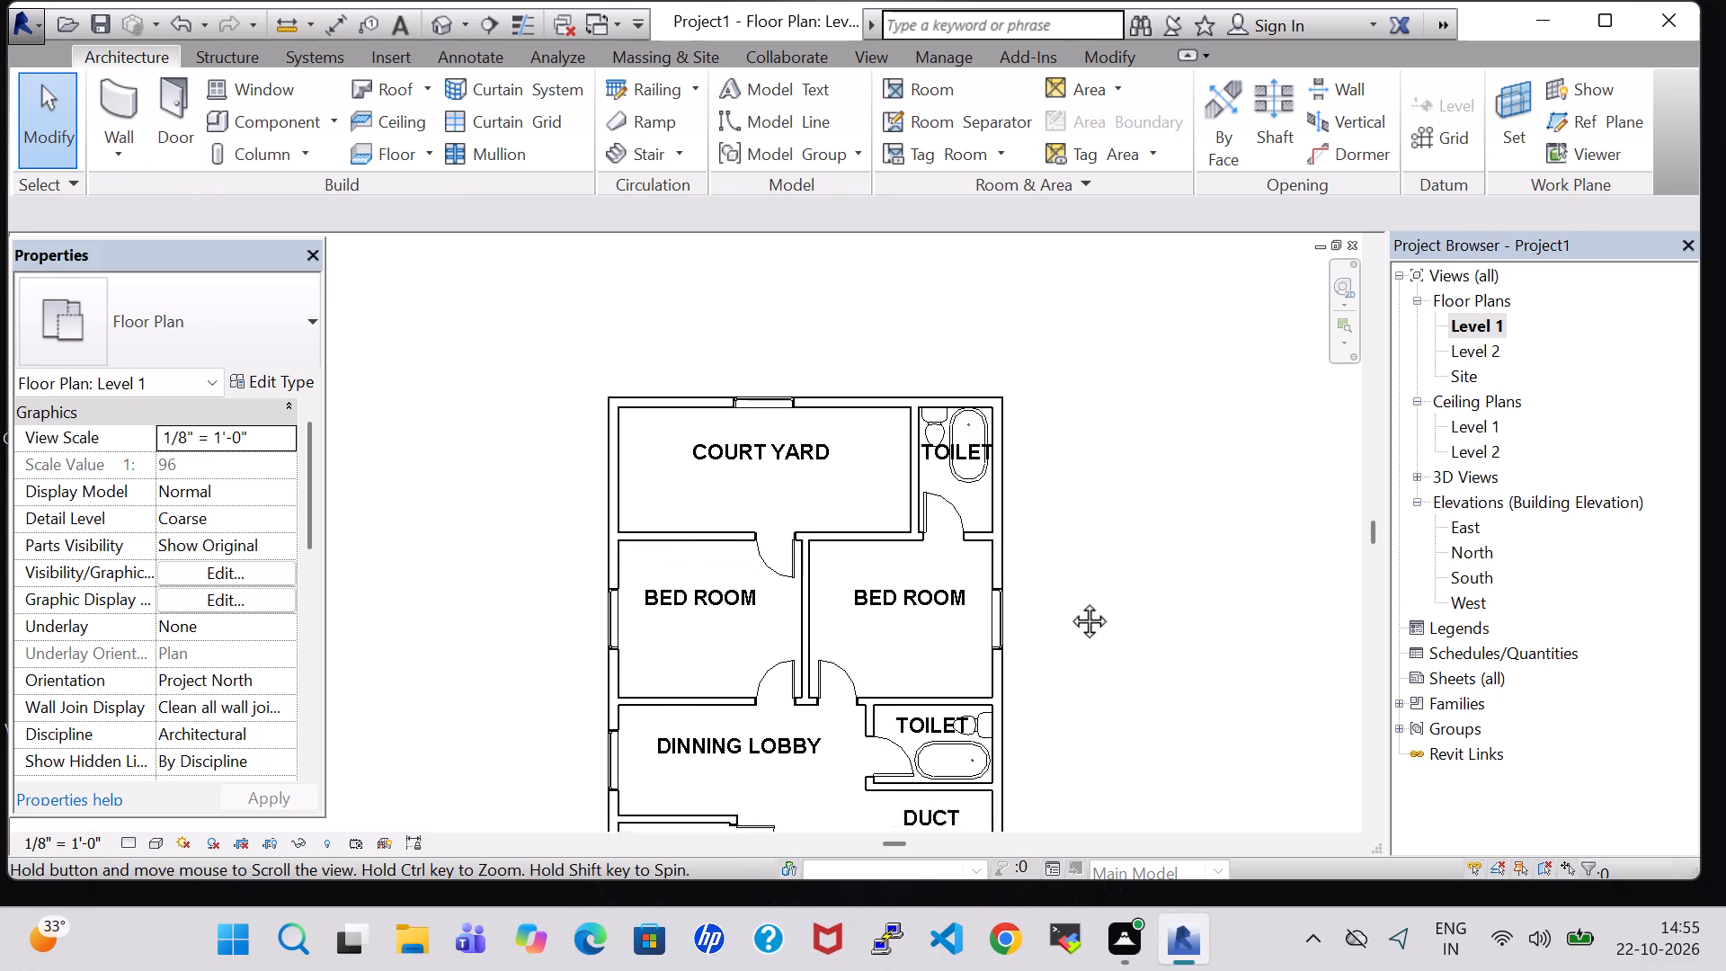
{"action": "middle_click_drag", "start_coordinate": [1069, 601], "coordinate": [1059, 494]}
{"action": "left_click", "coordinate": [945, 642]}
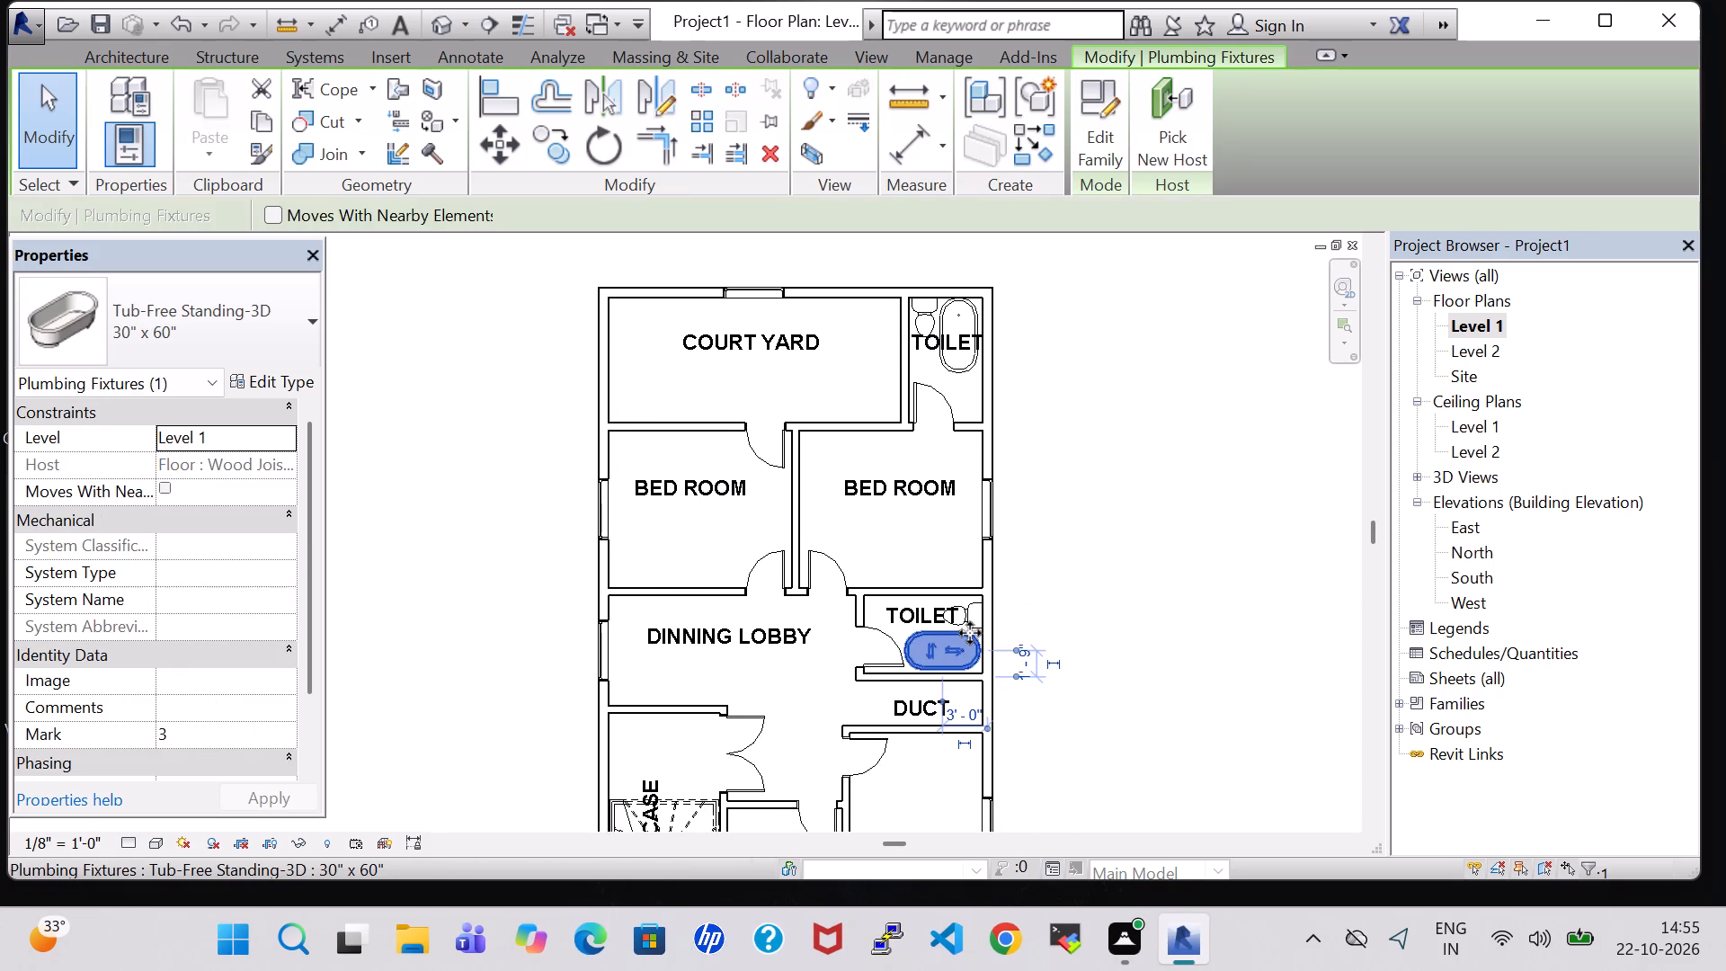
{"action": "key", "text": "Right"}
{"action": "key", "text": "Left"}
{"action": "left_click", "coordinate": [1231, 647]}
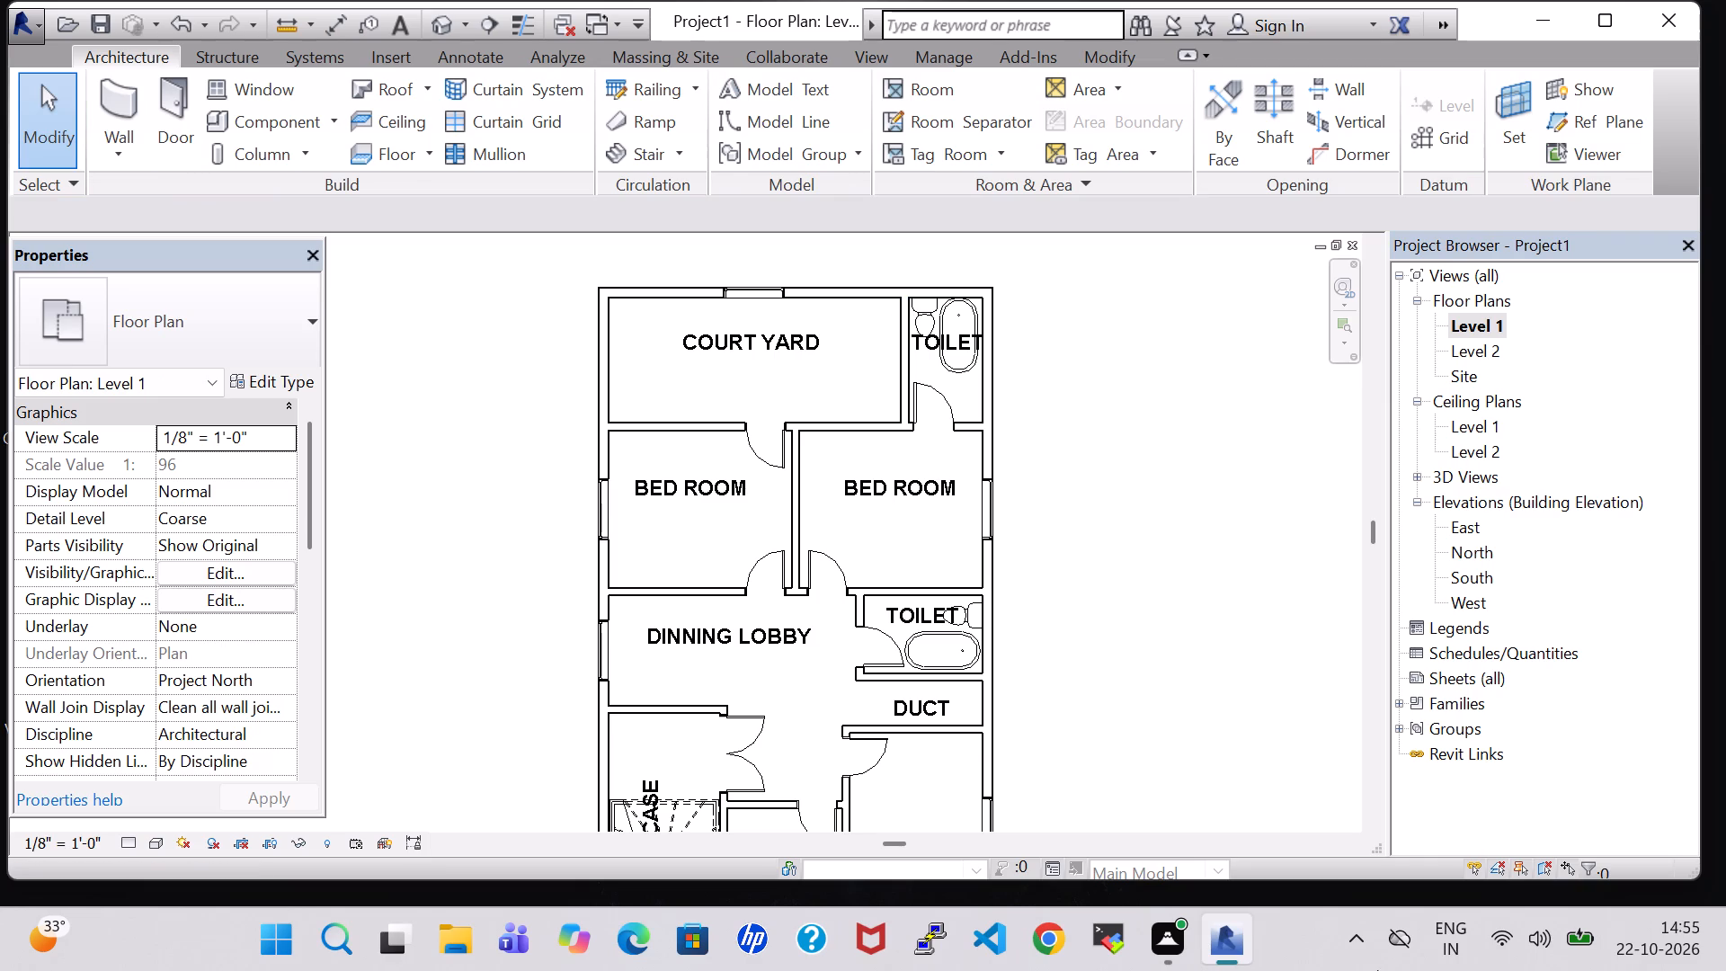
Load the Sink Vanity-Square family from the US Imperial library's Plumbing, Architectural, Fixtures, Sinks folder.
{"action": "left_click", "coordinate": [280, 130]}
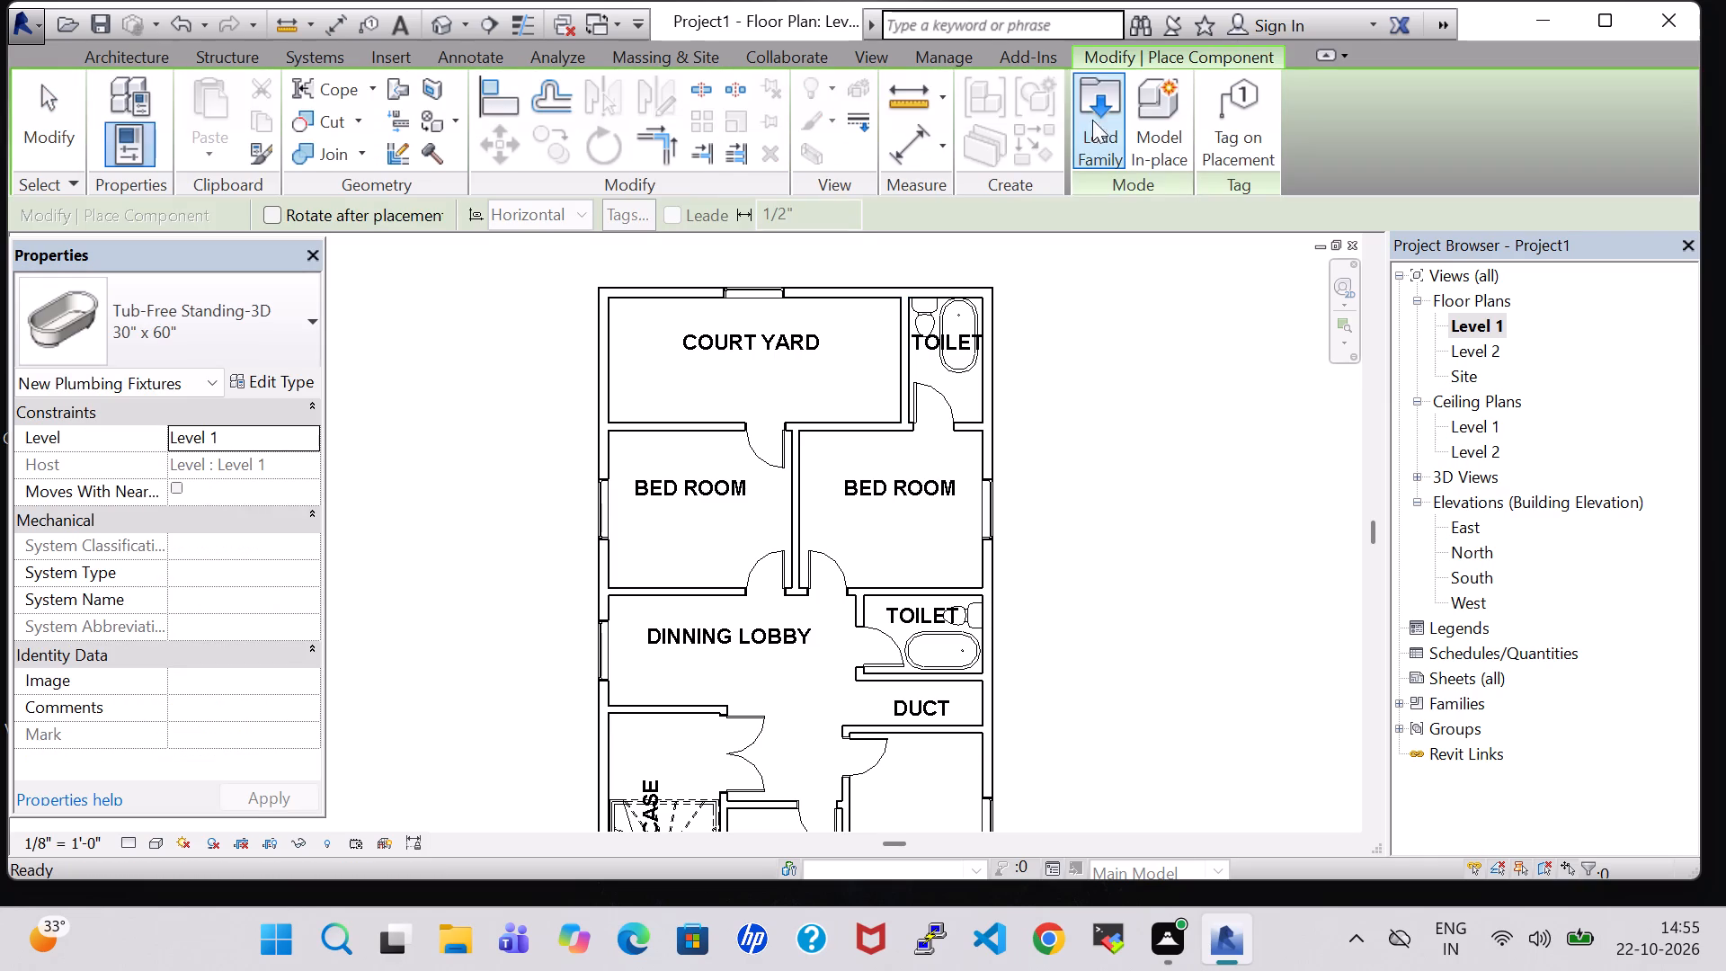
{"action": "left_click", "coordinate": [1105, 119]}
{"action": "scroll", "coordinate": [849, 480], "scroll_direction": "down", "scroll_amount": 3}
{"action": "scroll", "coordinate": [696, 434], "scroll_direction": "up", "scroll_amount": 1}
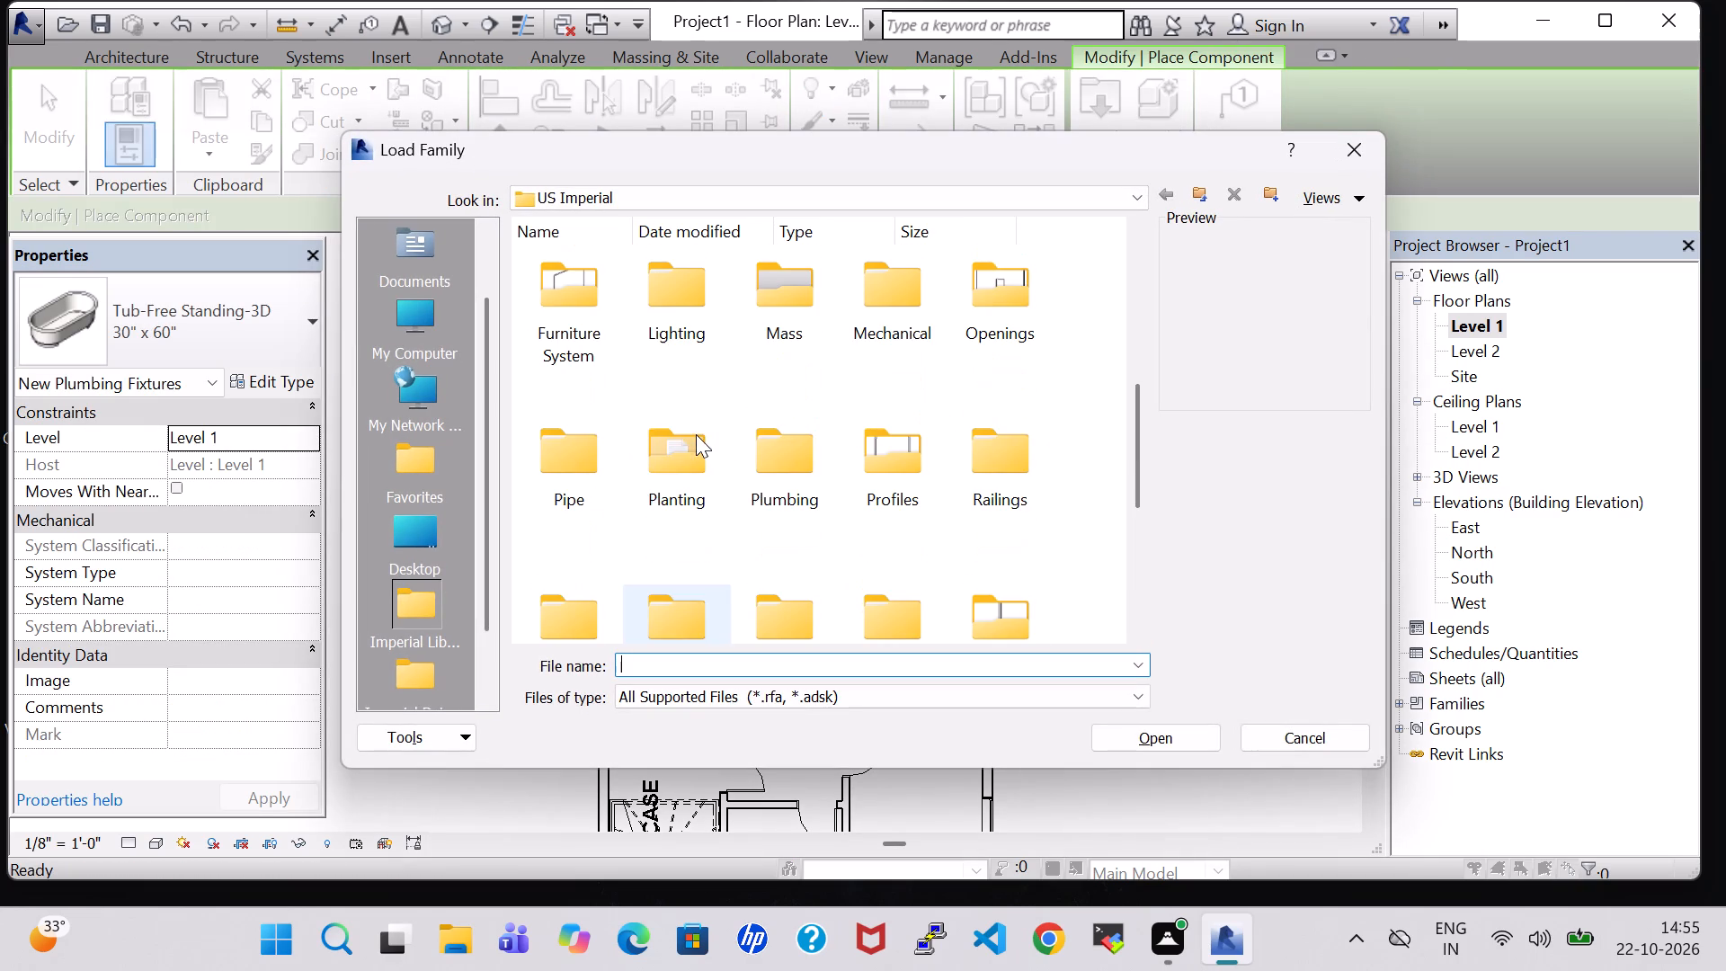
{"action": "double_click", "coordinate": [807, 456]}
{"action": "double_click", "coordinate": [575, 281]}
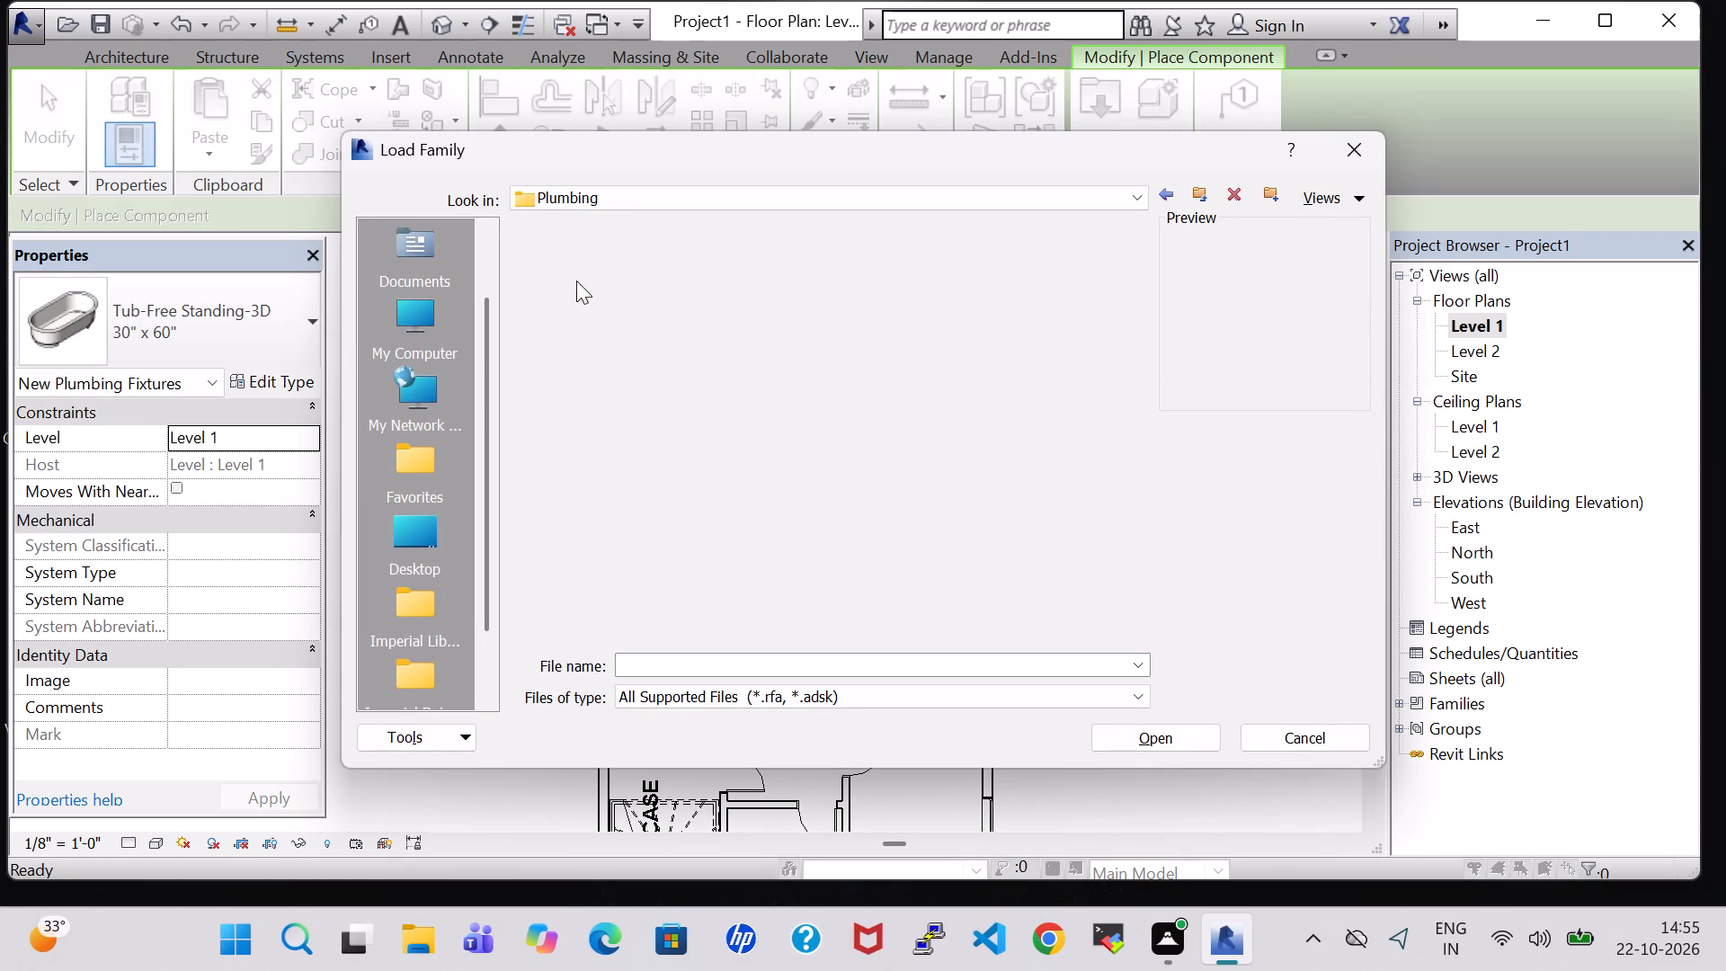
{"action": "double_click", "coordinate": [672, 305]}
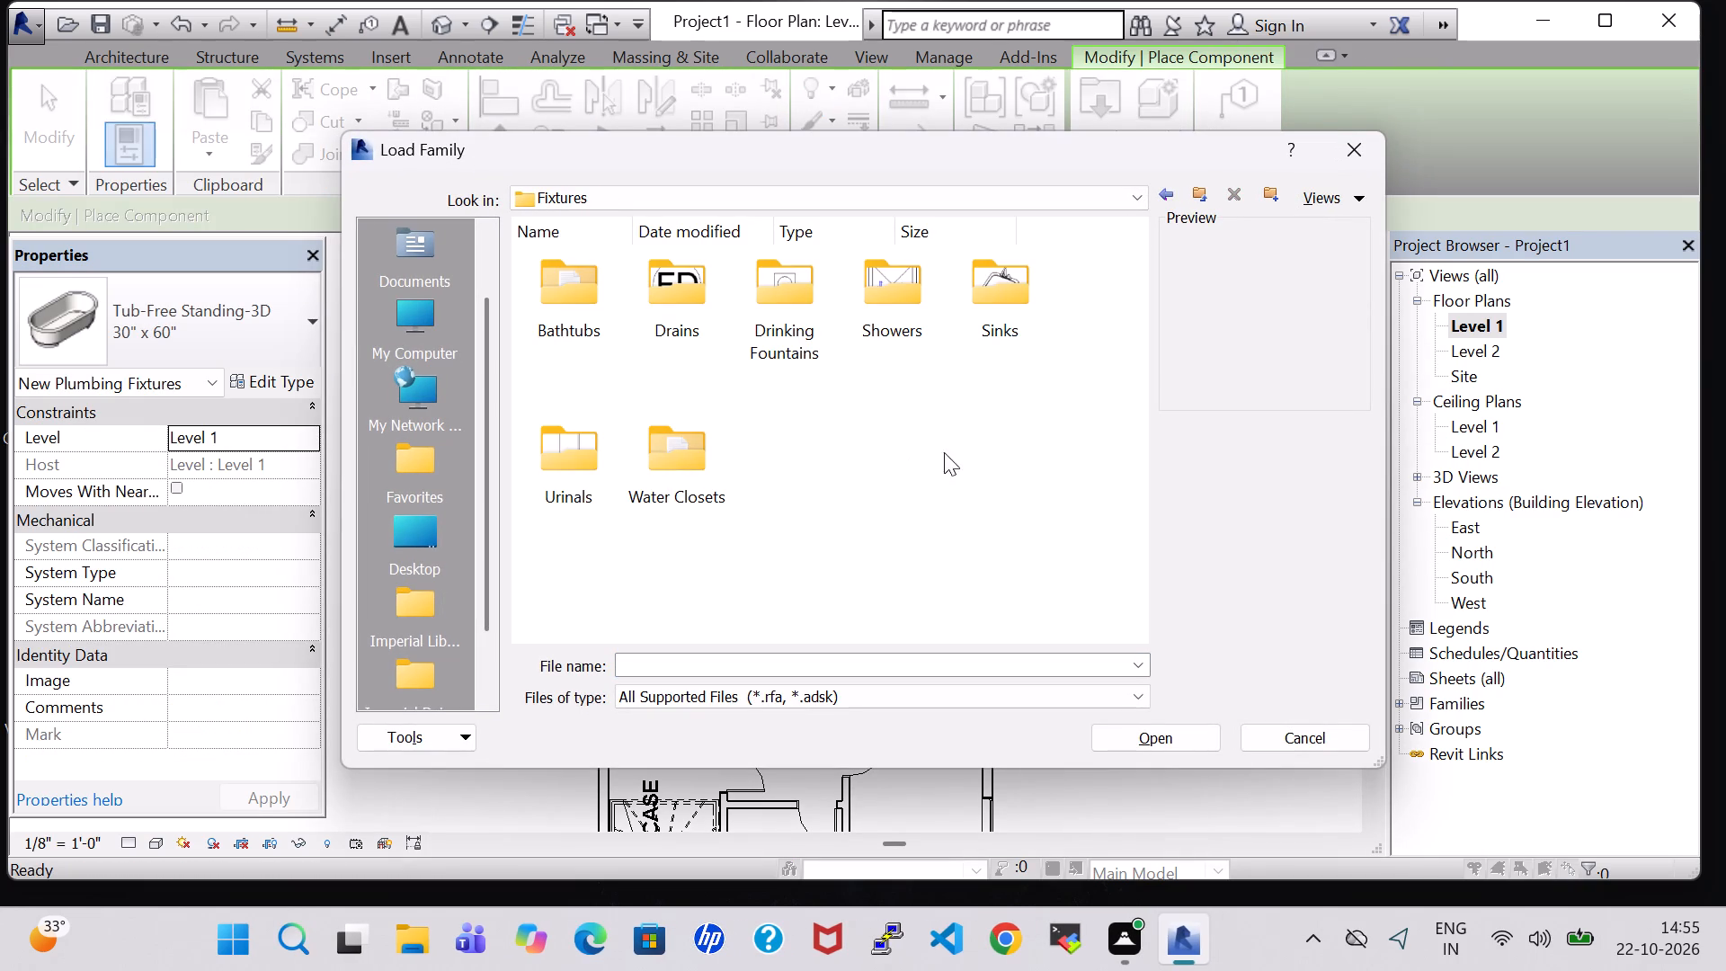
{"action": "left_click", "coordinate": [1038, 323]}
{"action": "double_click", "coordinate": [1005, 266]}
{"action": "scroll", "coordinate": [687, 555], "scroll_direction": "down", "scroll_amount": 1}
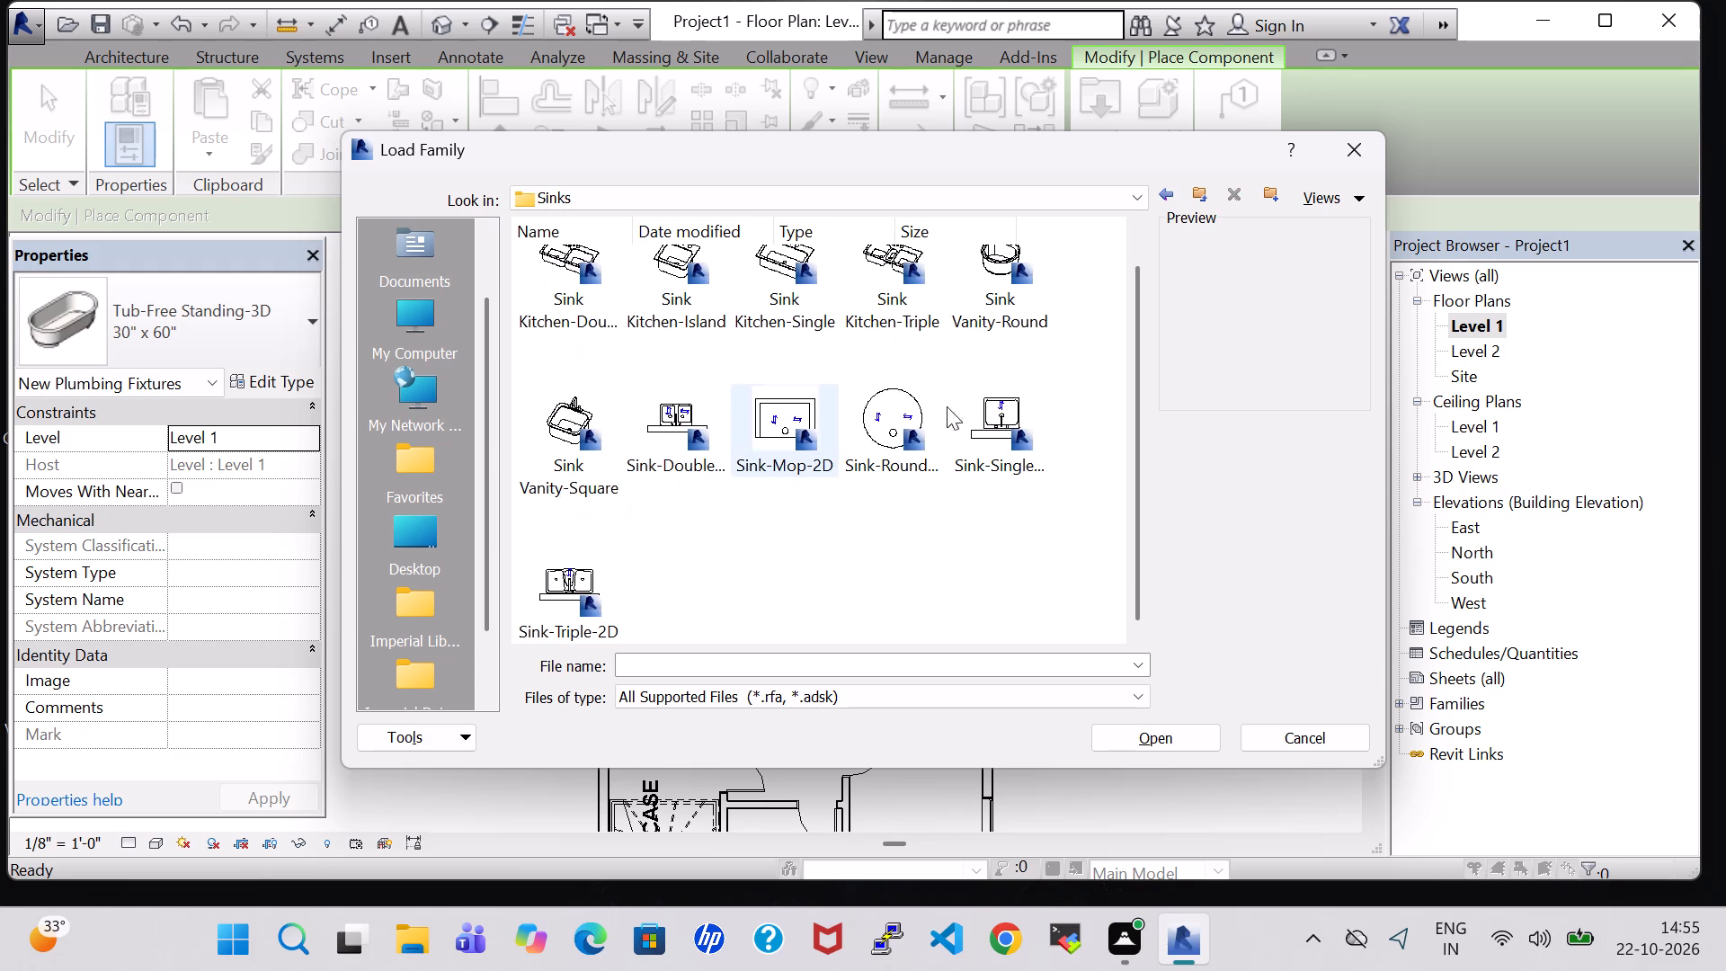
{"action": "left_click", "coordinate": [573, 414]}
{"action": "left_click", "coordinate": [1156, 740]}
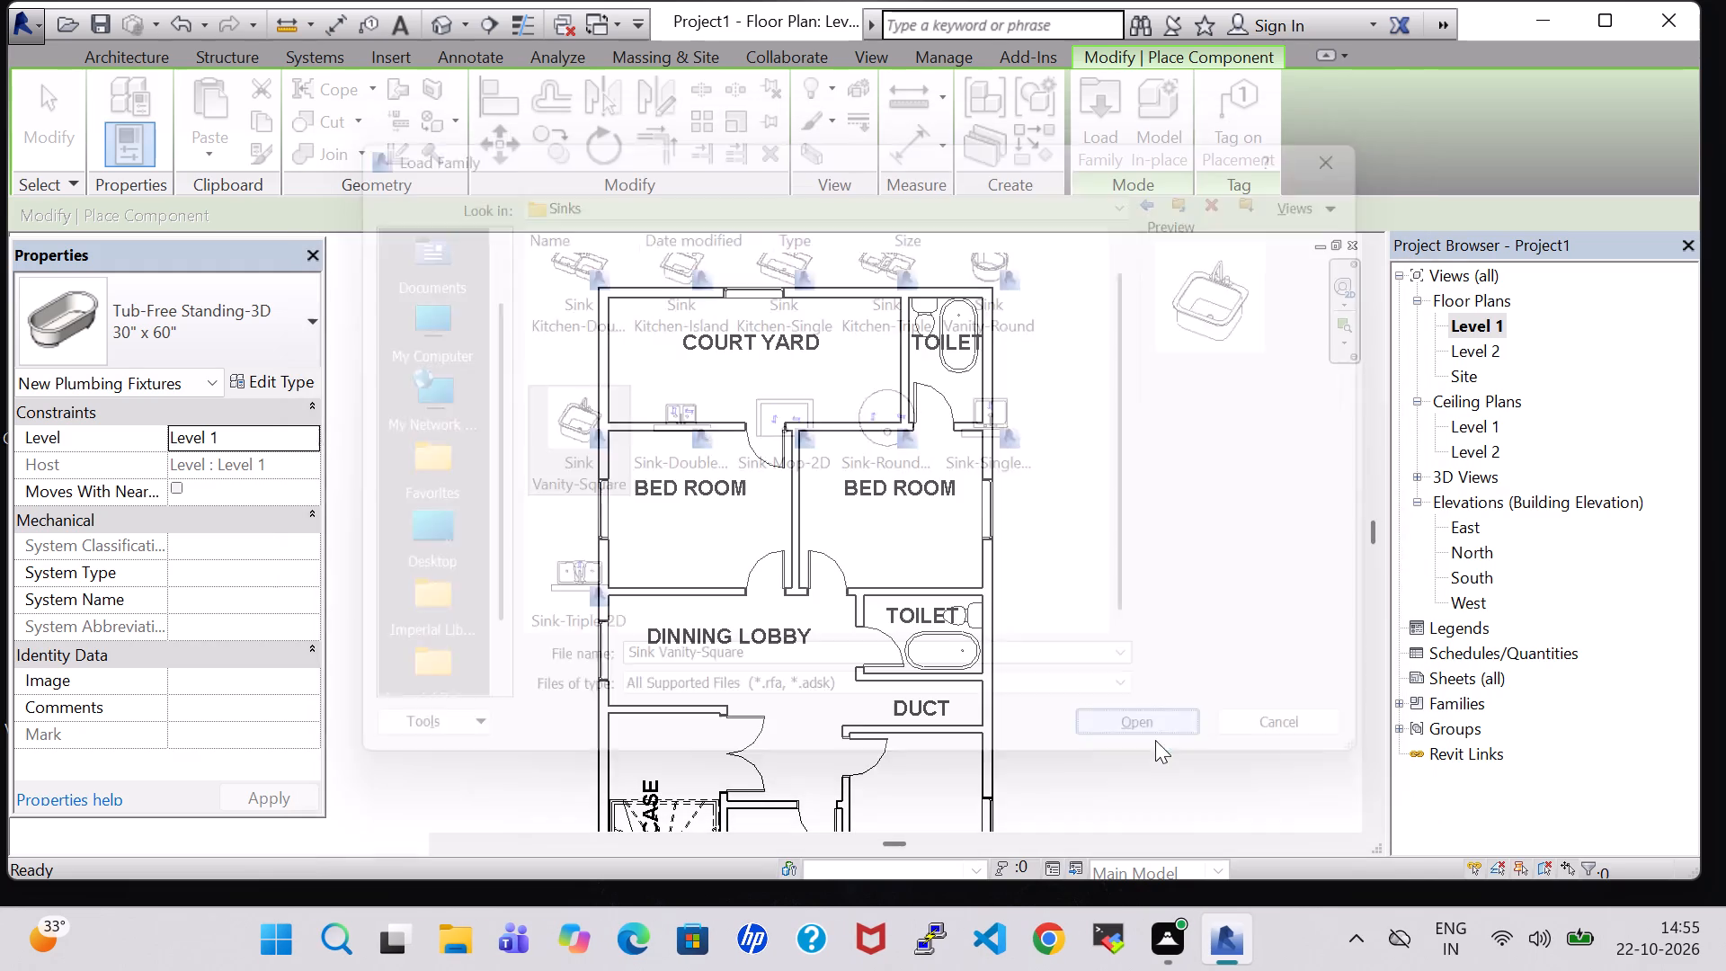
Place a 20" x 18" Sink Vanity-Square against the lower toilet's north wall, about 5' 8" from the east wall.
{"action": "scroll", "coordinate": [817, 630], "scroll_direction": "up", "scroll_amount": 8}
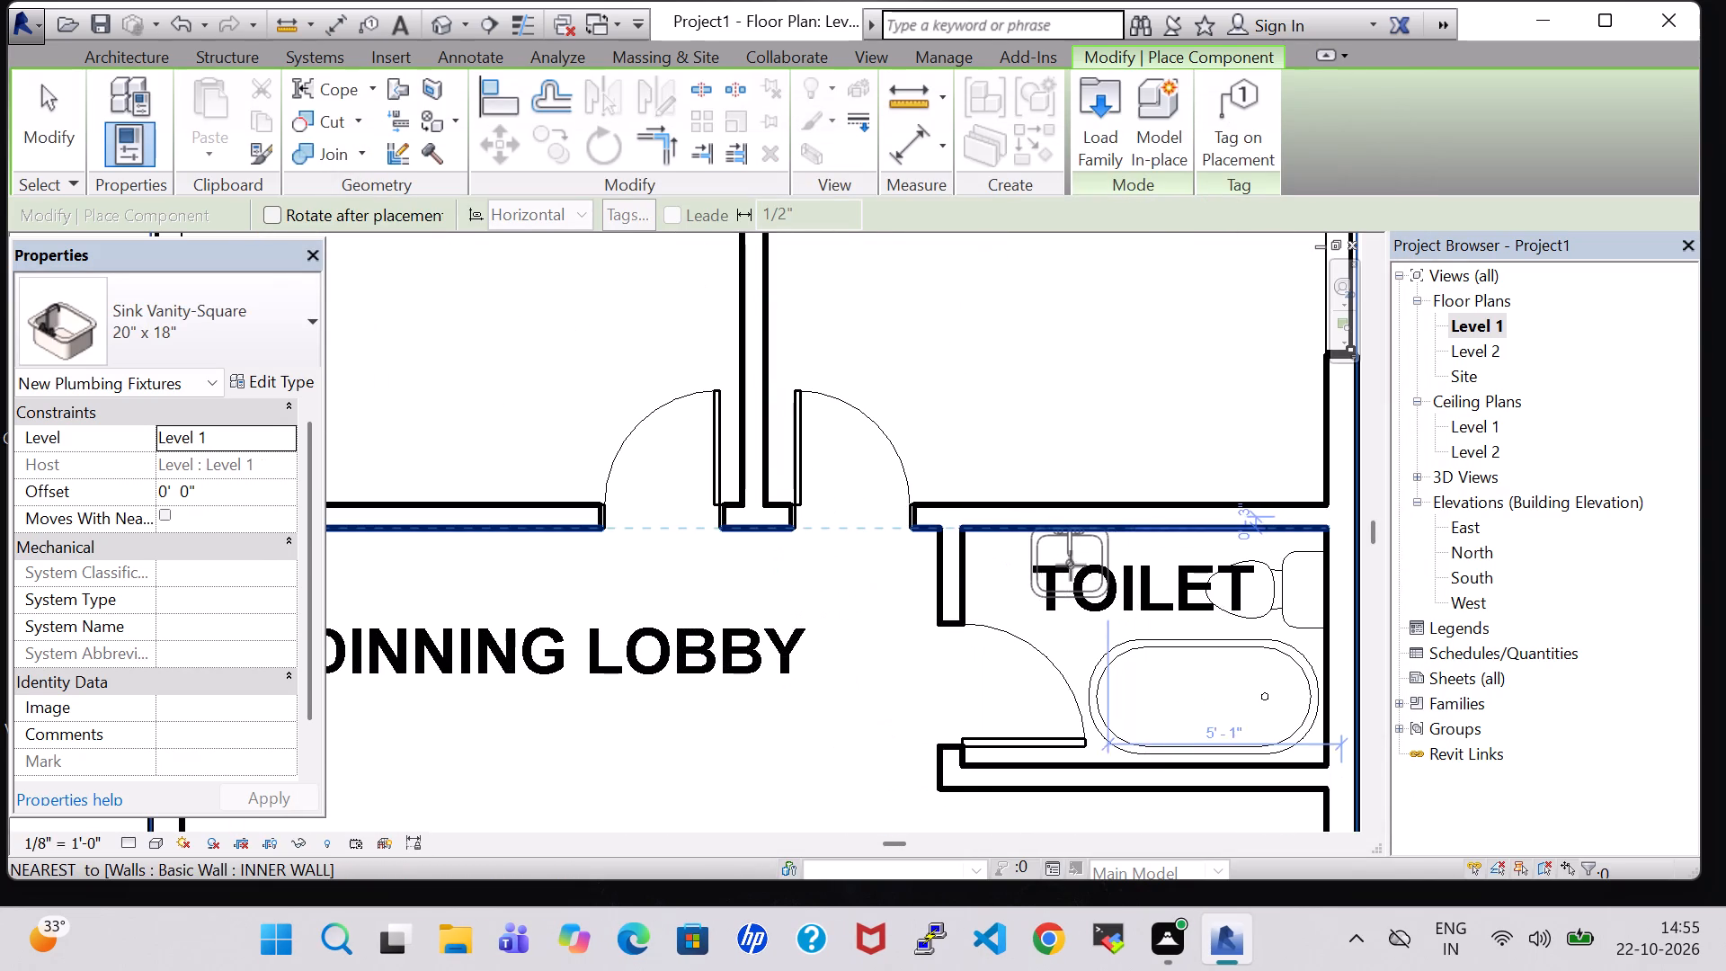
{"action": "left_click", "coordinate": [1044, 566]}
Place a second 20" x 18" sink in the upper toilet, rotated to back onto the east wall, about 1' 3" from the south wall.
{"action": "scroll", "coordinate": [1101, 380], "scroll_direction": "down", "scroll_amount": 6}
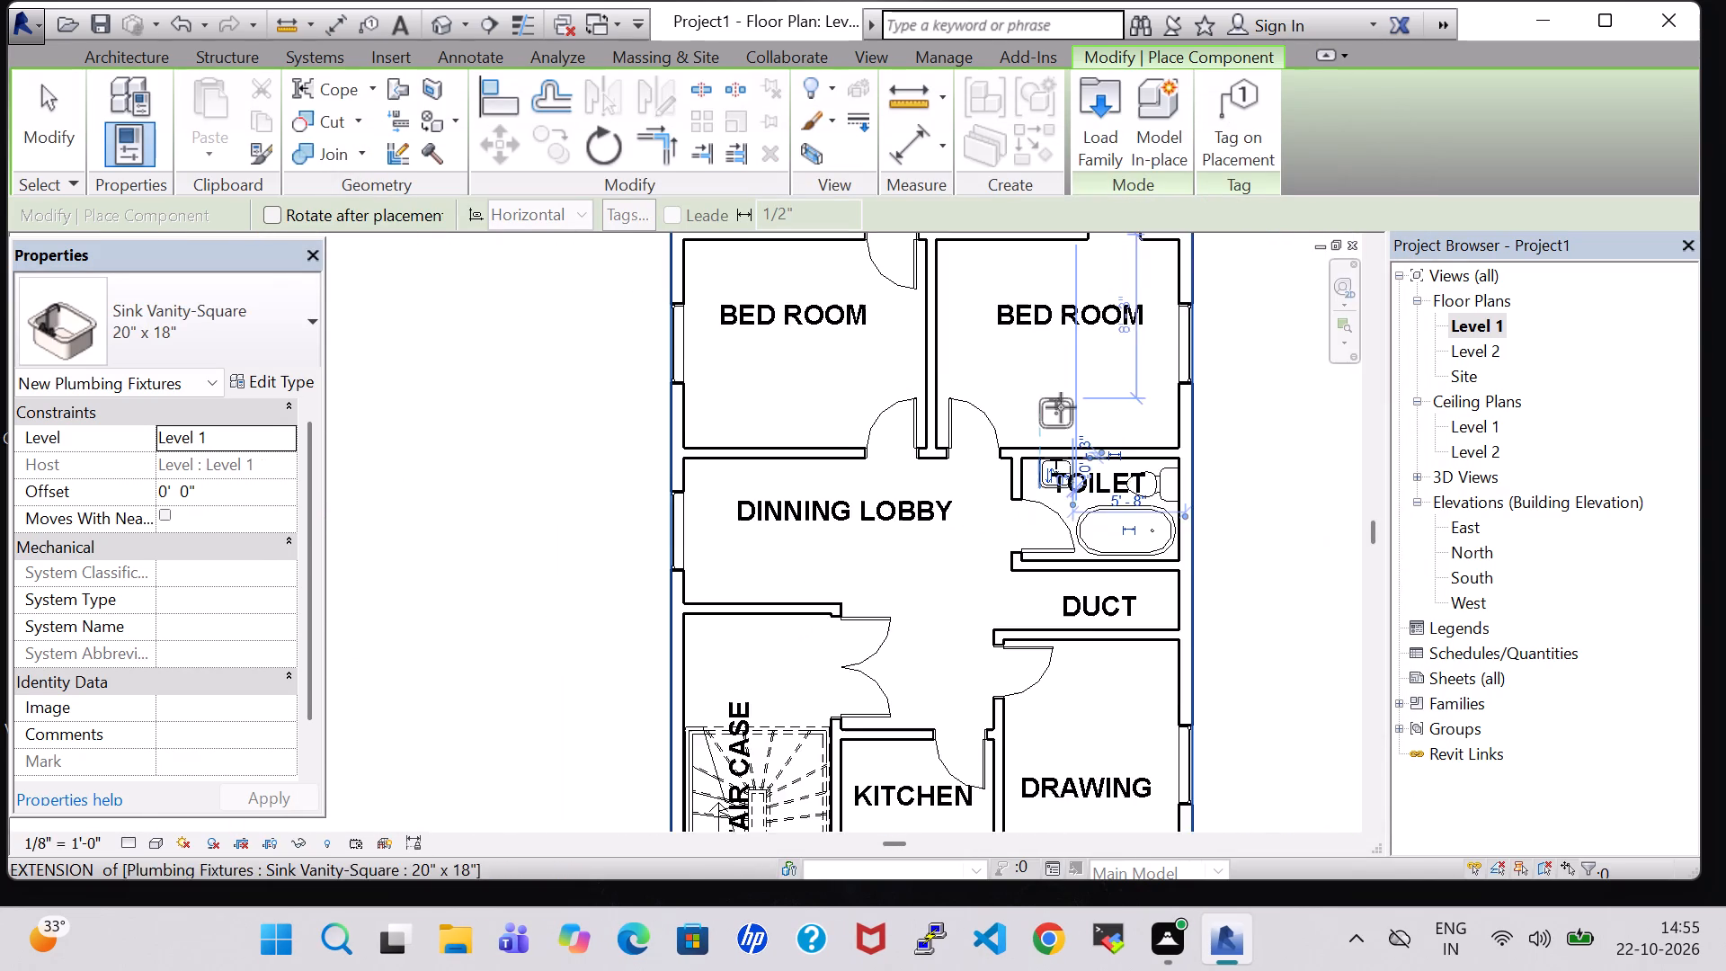
{"action": "middle_click_drag", "start_coordinate": [1061, 407], "coordinate": [1015, 593]}
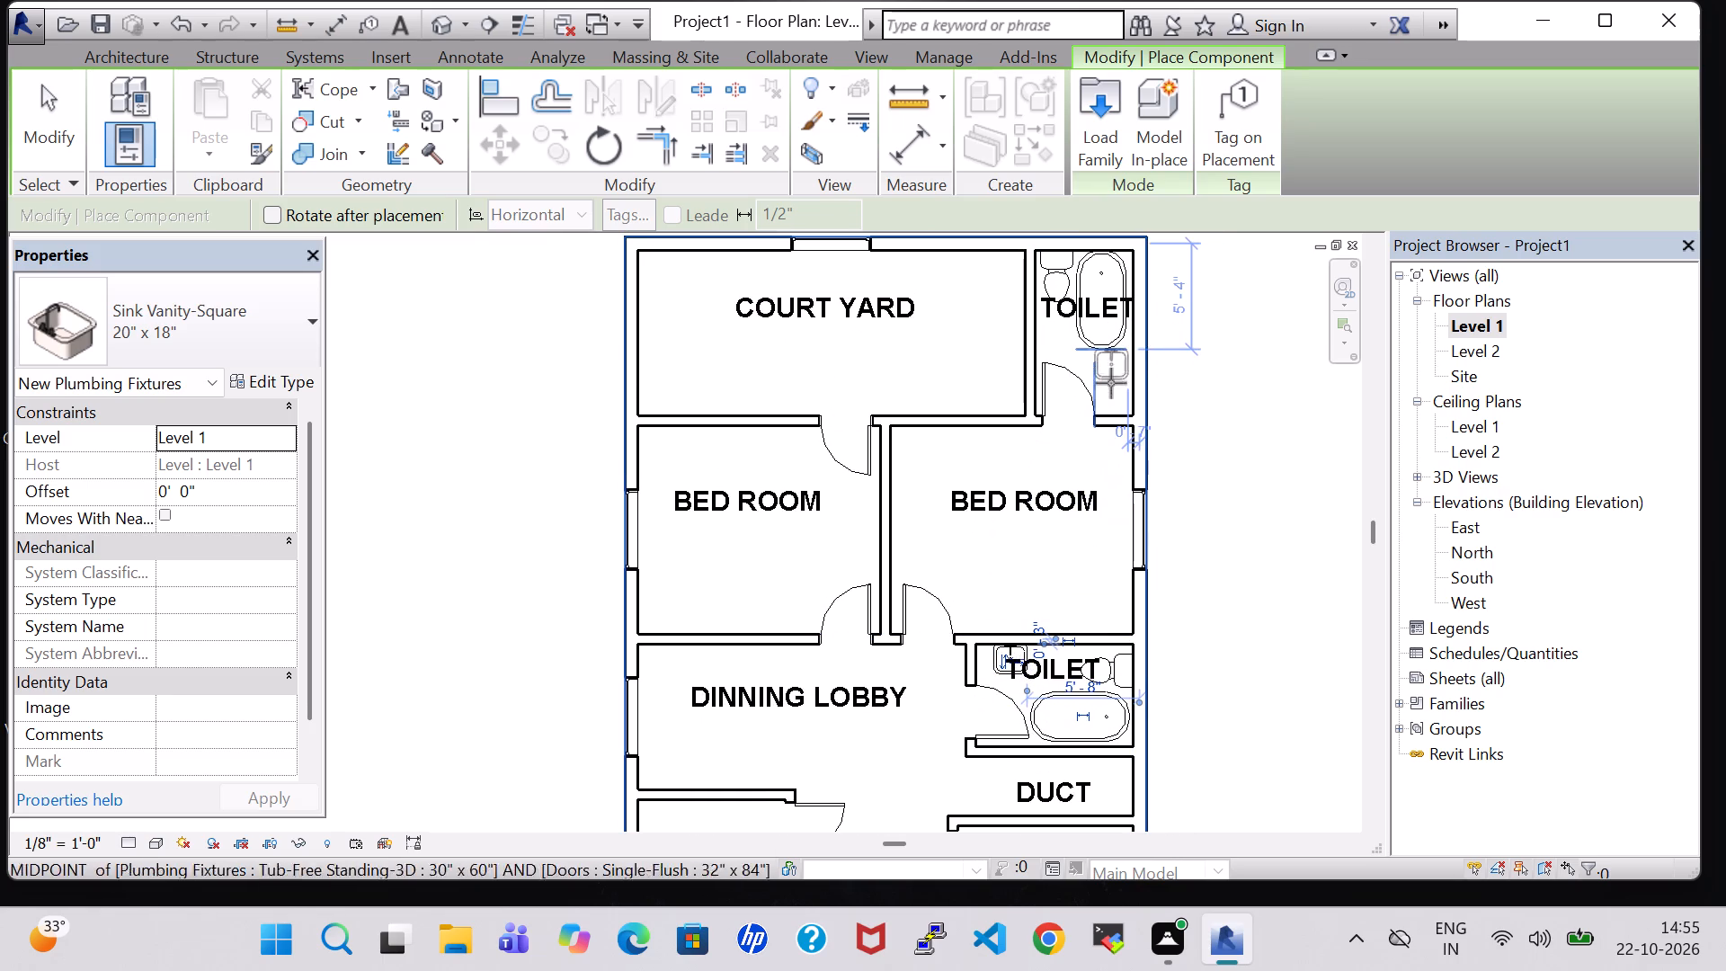
{"action": "key", "text": "space"}
{"action": "key", "text": "space"}
{"action": "scroll", "coordinate": [1111, 386], "scroll_direction": "up", "scroll_amount": 6}
{"action": "key", "text": "space"}
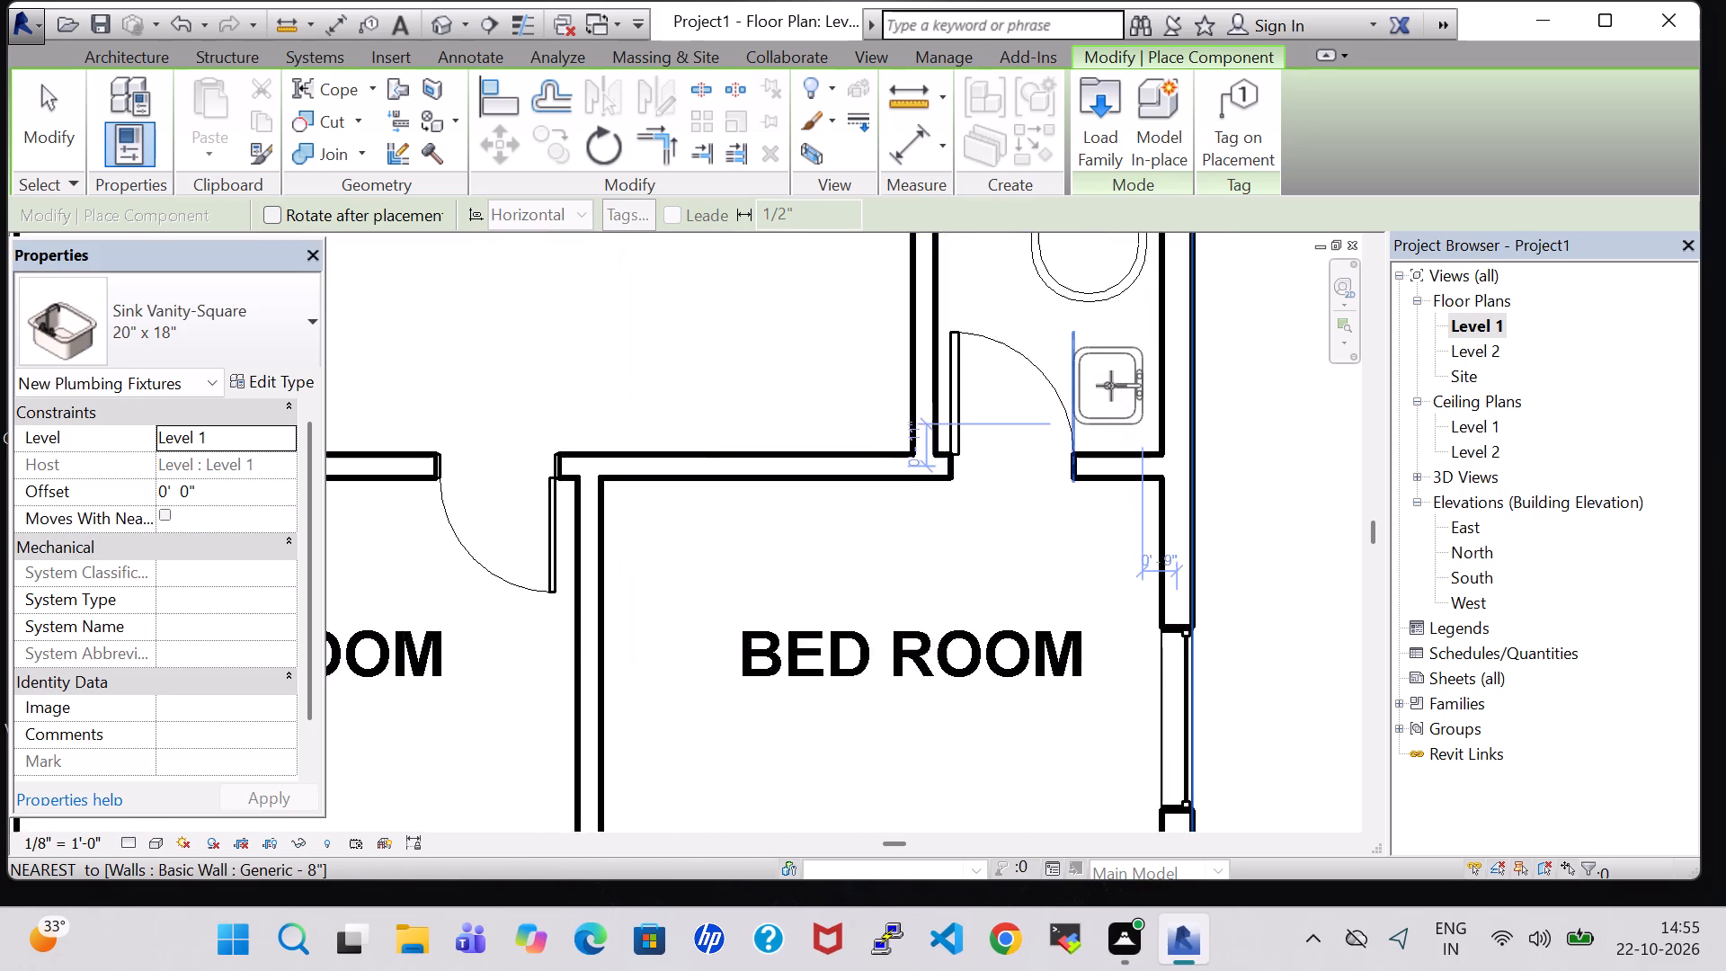
{"action": "scroll", "coordinate": [1111, 386], "scroll_direction": "up", "scroll_amount": 2}
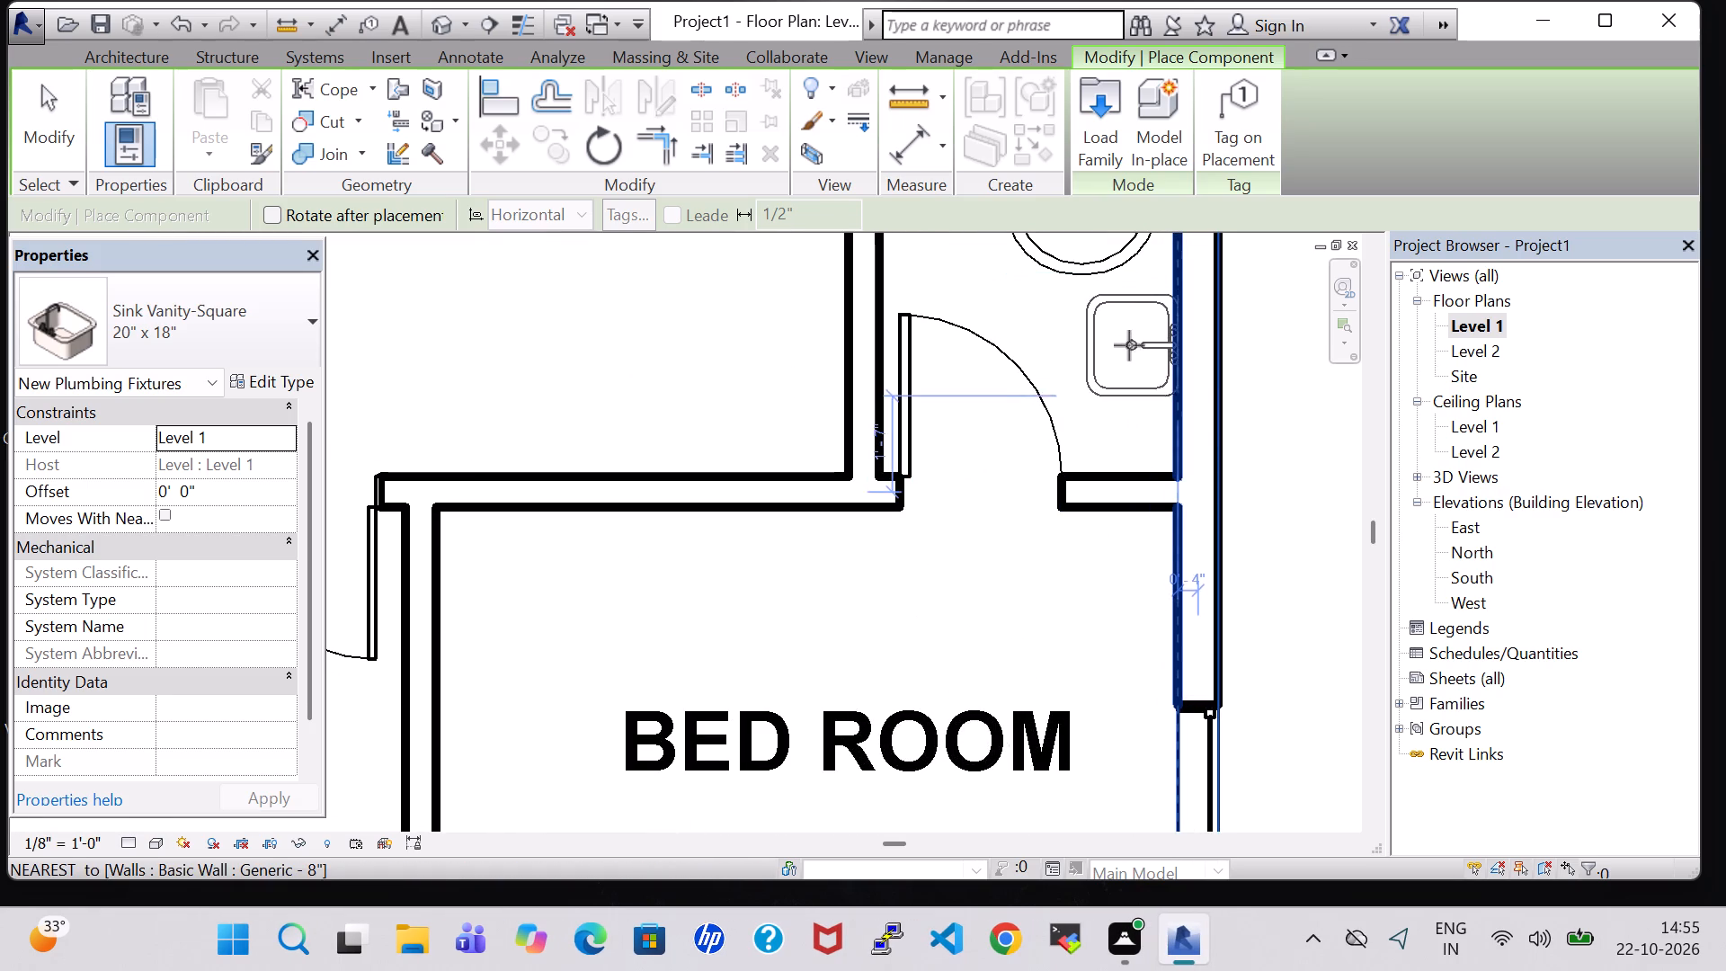
{"action": "left_click", "coordinate": [1125, 364]}
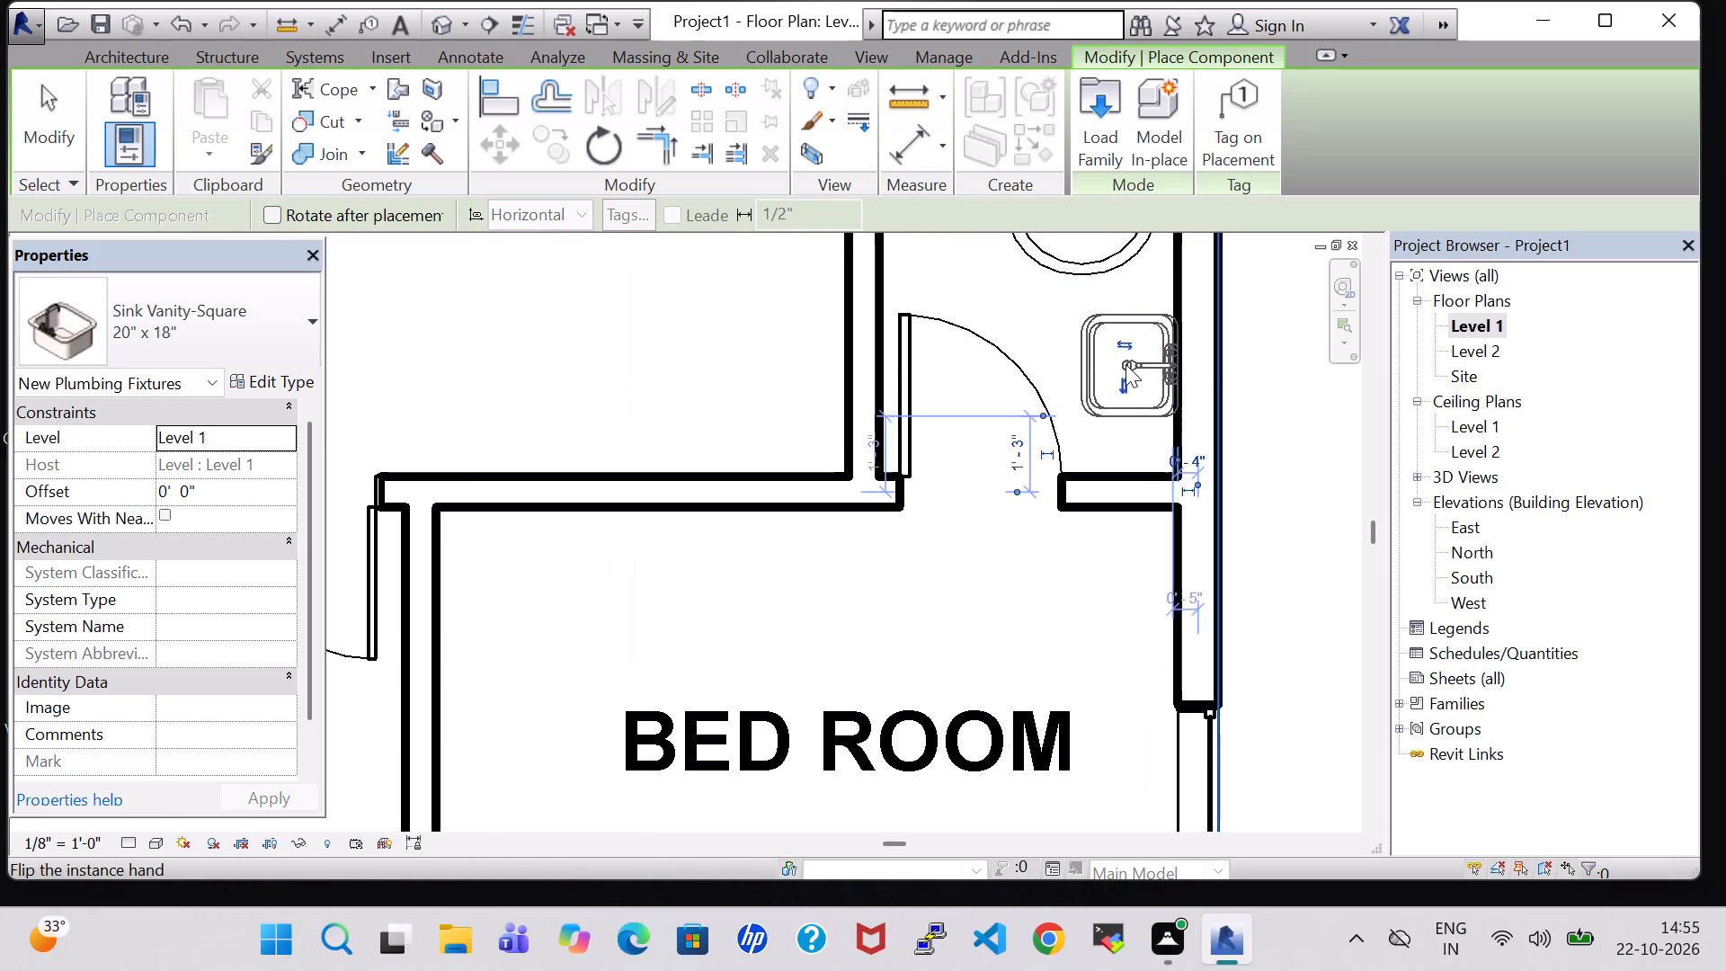
{"action": "key", "text": "Escape"}
{"action": "key", "text": "Escape"}
Set the upper toilet sink's offset from Level 1 to 2' 0".
{"action": "left_click", "coordinate": [1107, 334]}
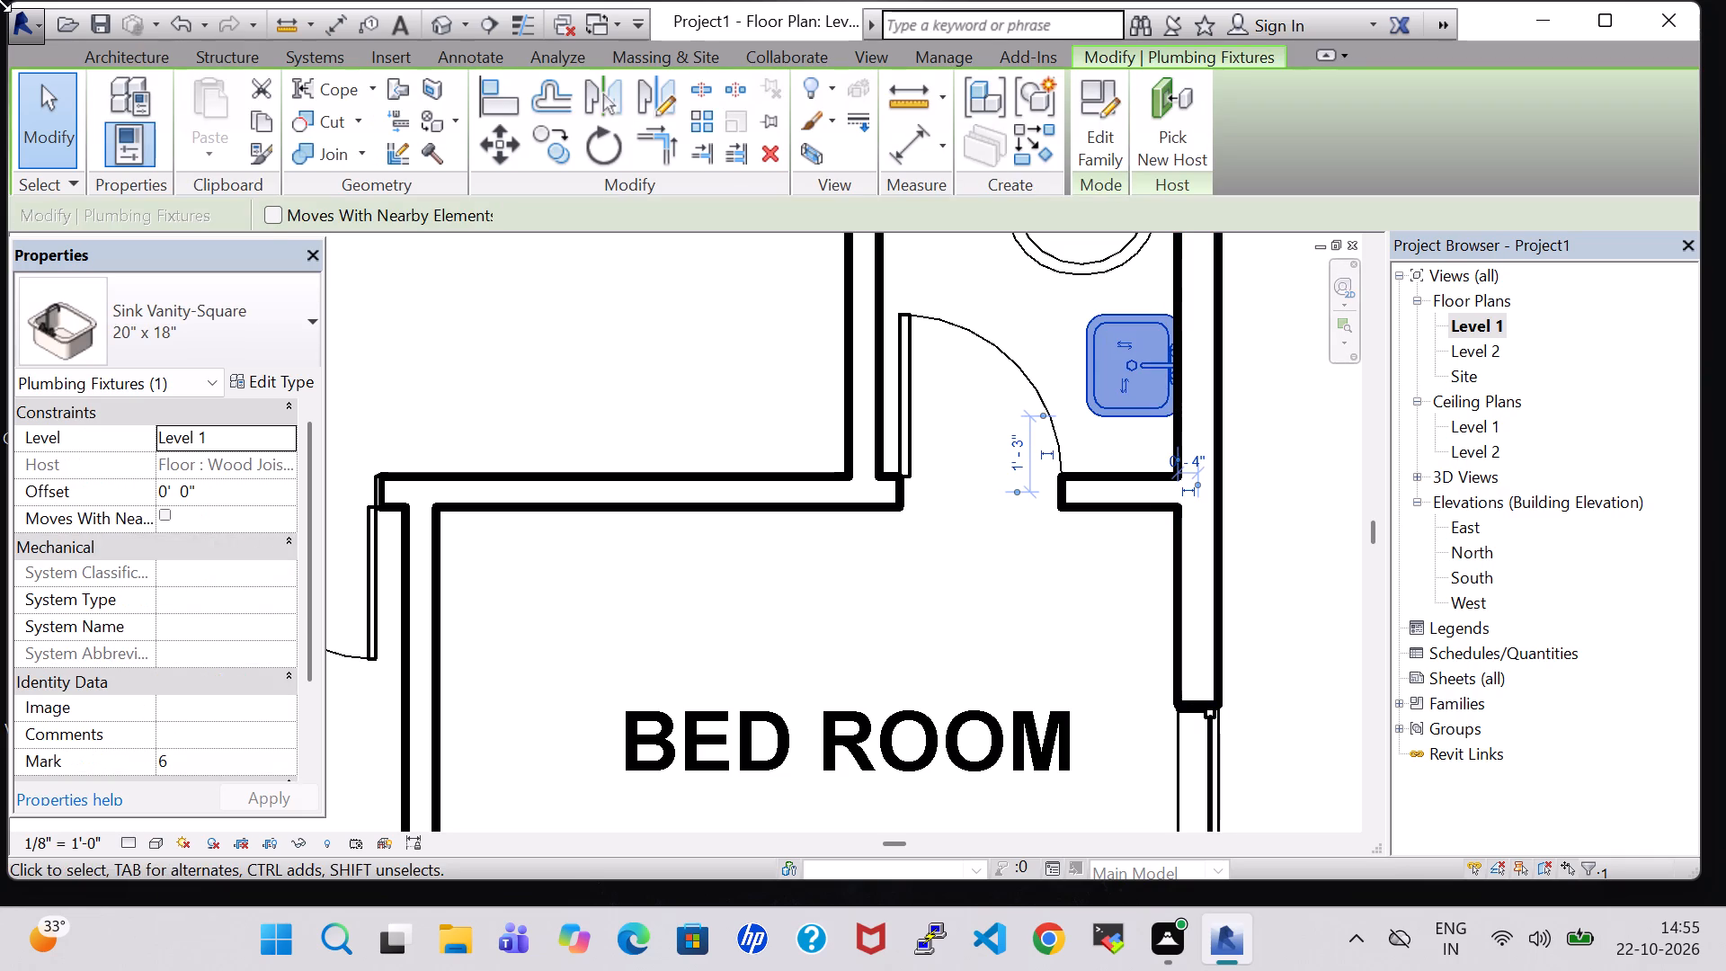
{"action": "left_click", "coordinate": [169, 490]}
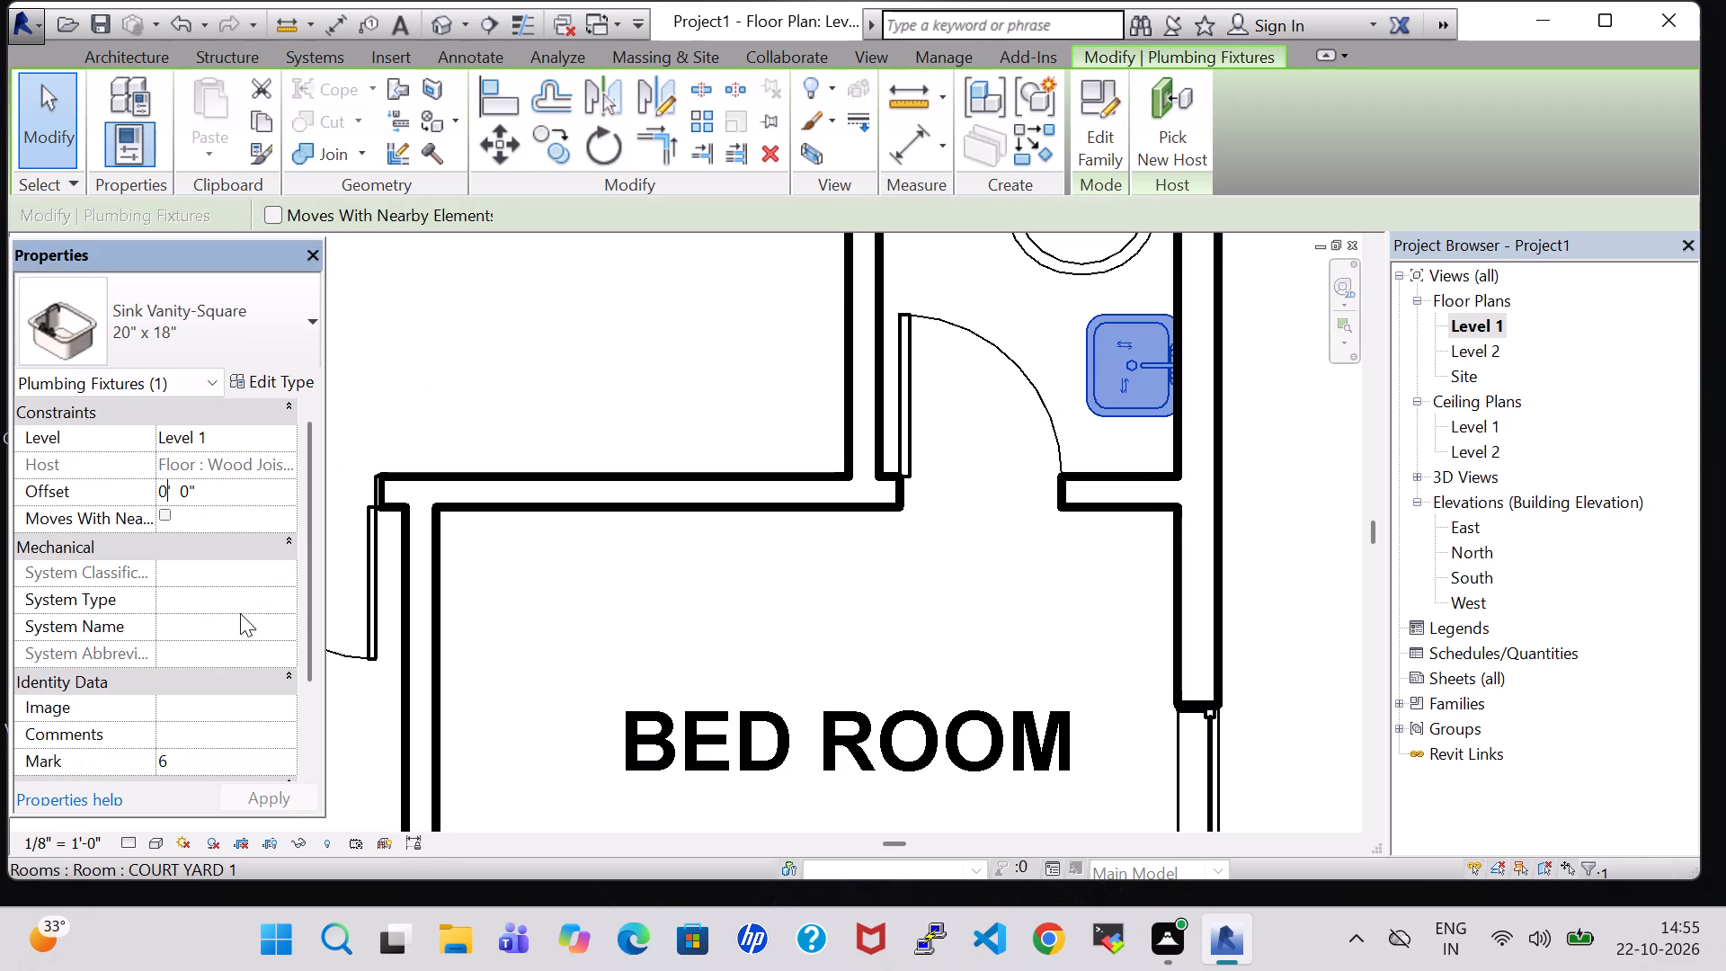
{"action": "key", "text": "BackSpace"}
{"action": "key", "text": "2"}
{"action": "key", "text": "Return"}
Set the lower toilet sink's offset from Level 1 to 2' 0".
{"action": "scroll", "coordinate": [390, 762], "scroll_direction": "down", "scroll_amount": 5}
{"action": "scroll", "coordinate": [555, 799], "scroll_direction": "down", "scroll_amount": 1}
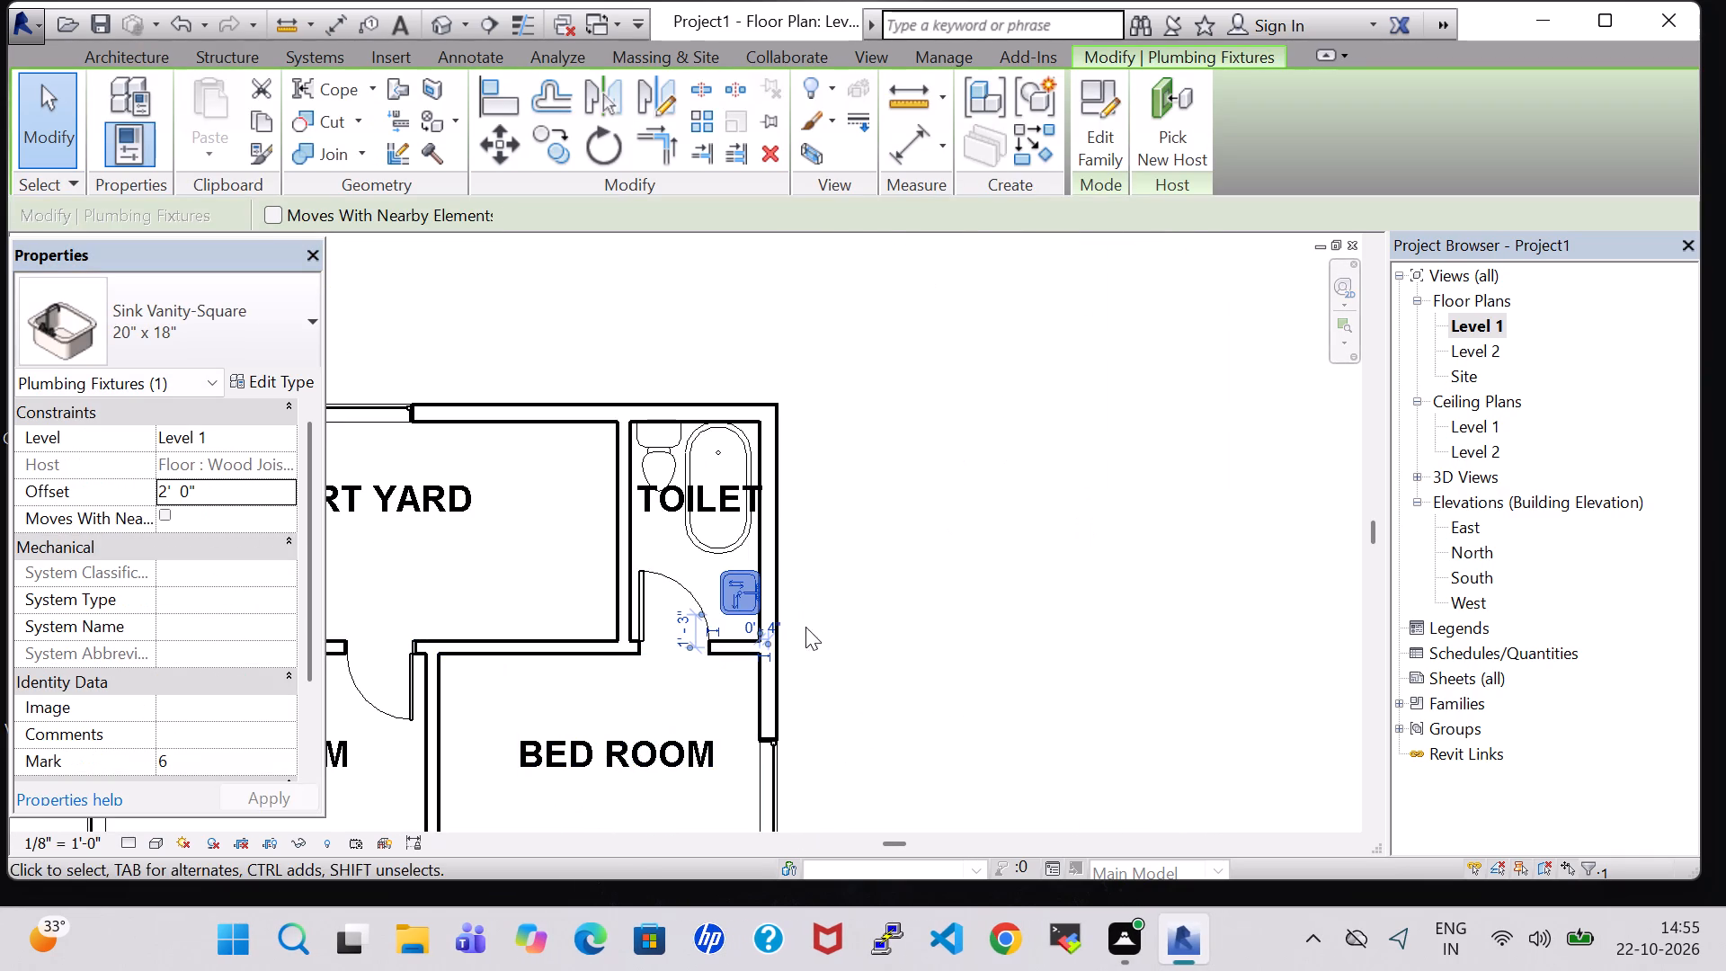
{"action": "middle_click_drag", "start_coordinate": [805, 627], "coordinate": [1078, 445]}
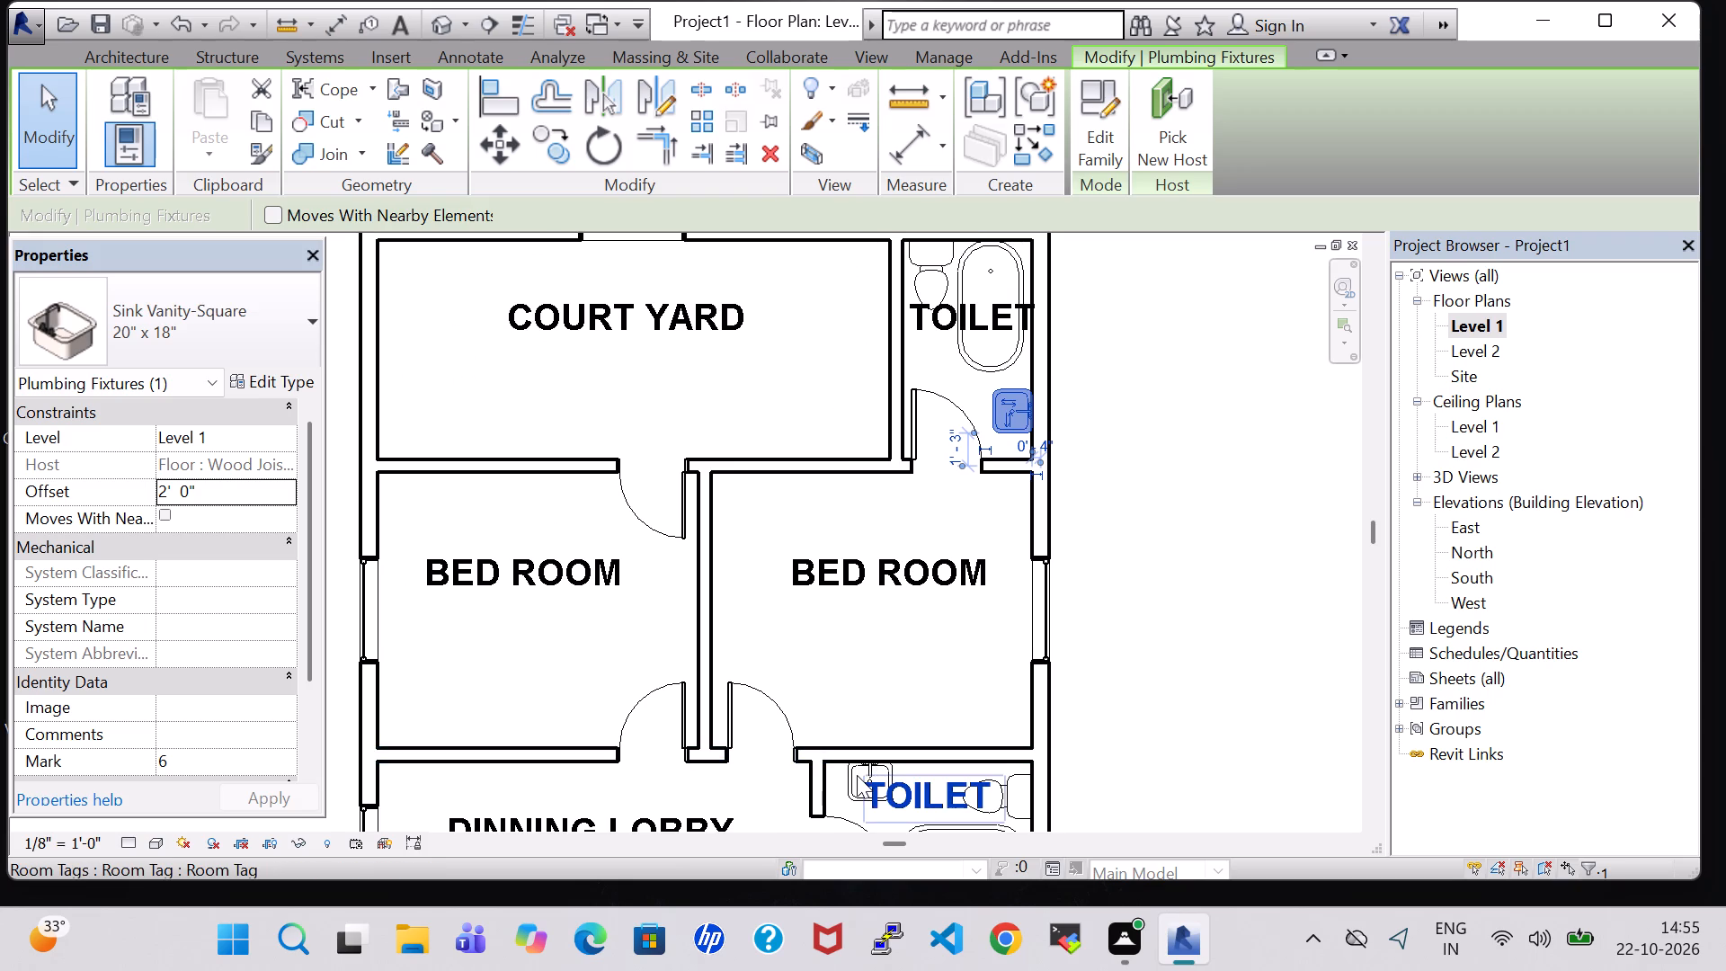
{"action": "left_click", "coordinate": [843, 778]}
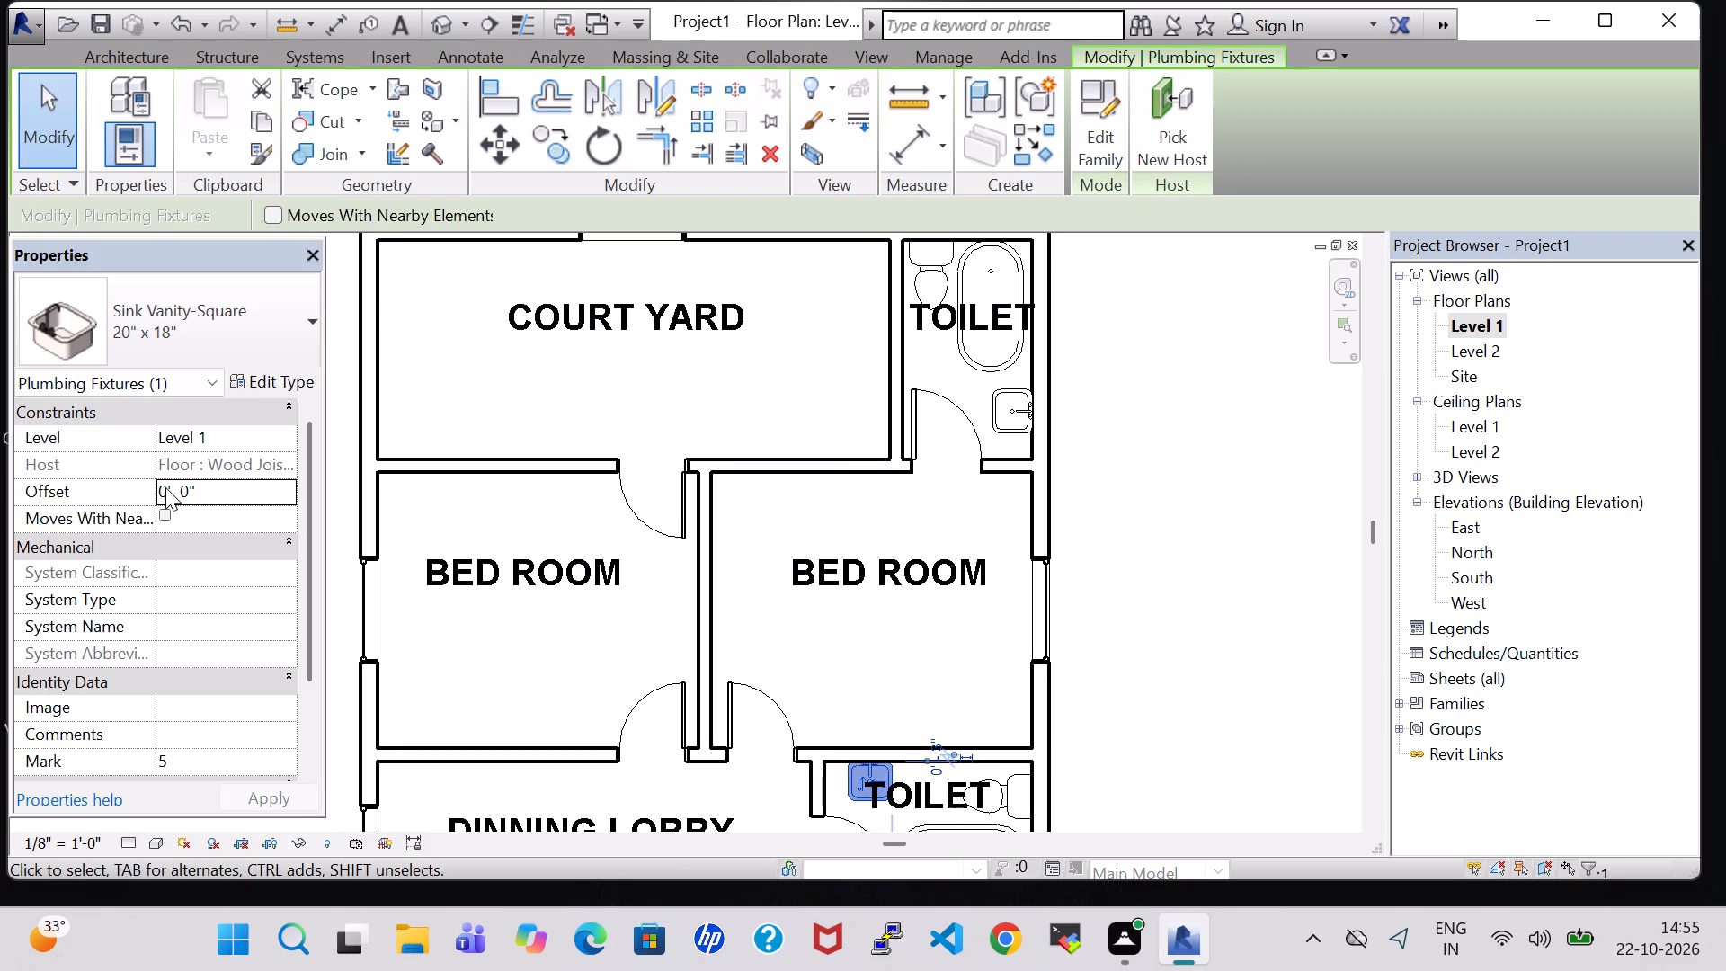
{"action": "left_click", "coordinate": [167, 488]}
{"action": "key", "text": "BackSpace"}
{"action": "key", "text": "2"}
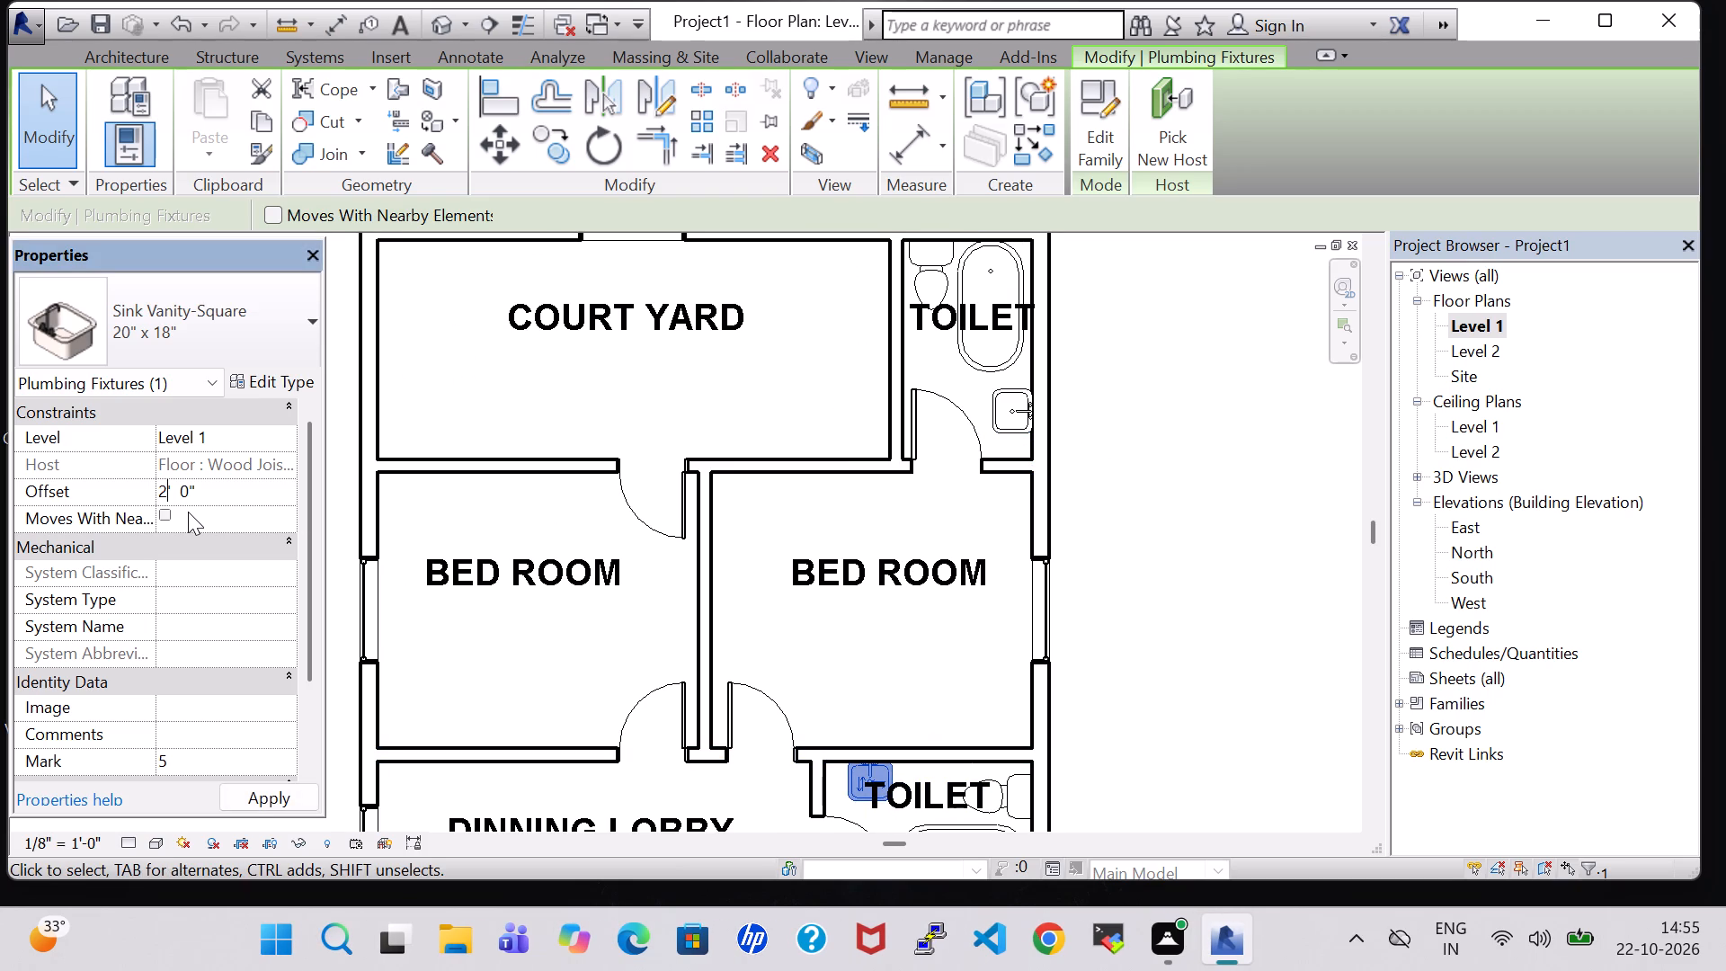
{"action": "key", "text": "Return"}
{"action": "left_click", "coordinate": [1200, 470]}
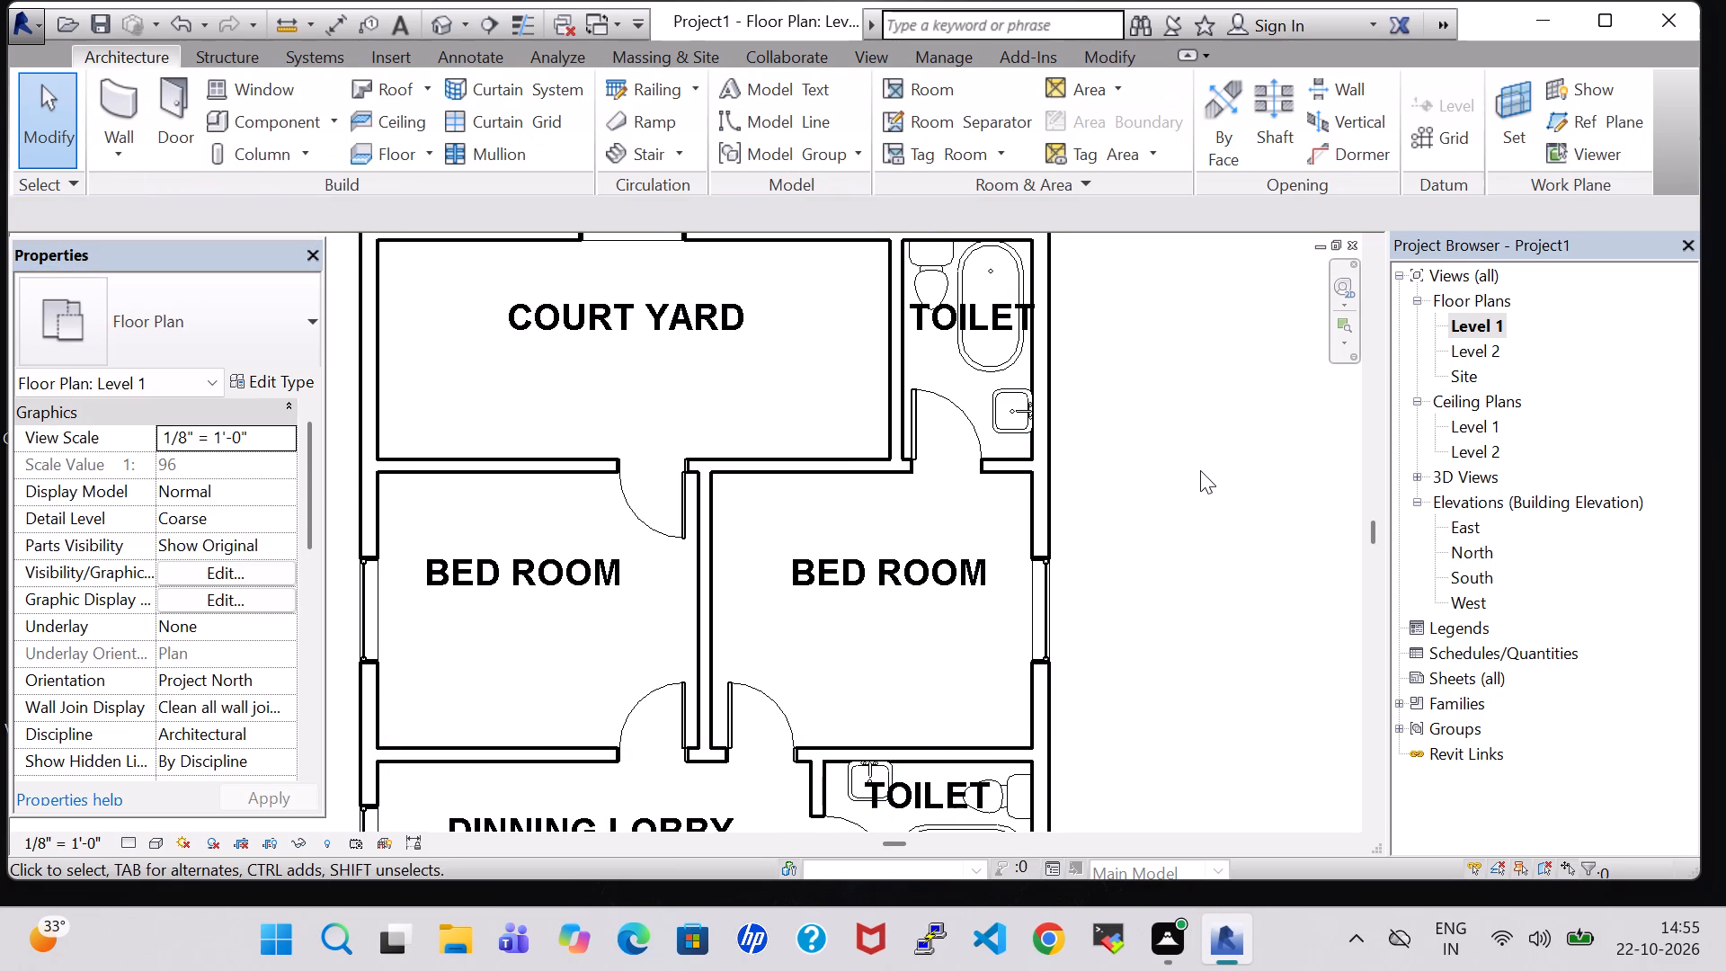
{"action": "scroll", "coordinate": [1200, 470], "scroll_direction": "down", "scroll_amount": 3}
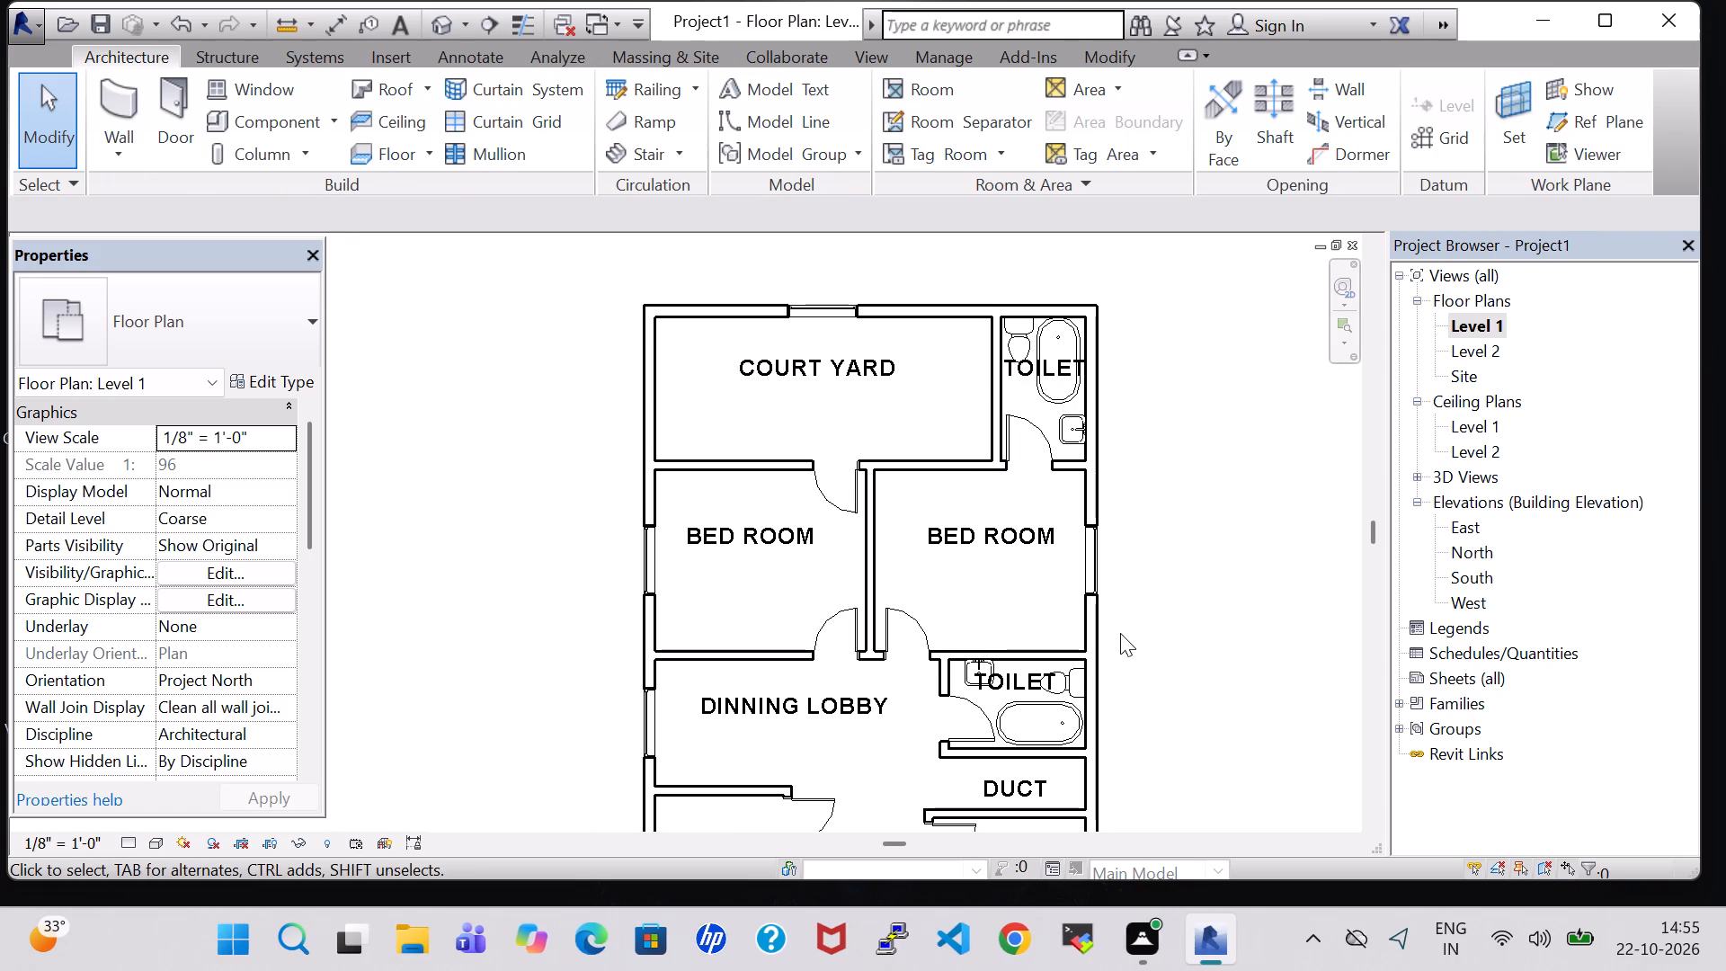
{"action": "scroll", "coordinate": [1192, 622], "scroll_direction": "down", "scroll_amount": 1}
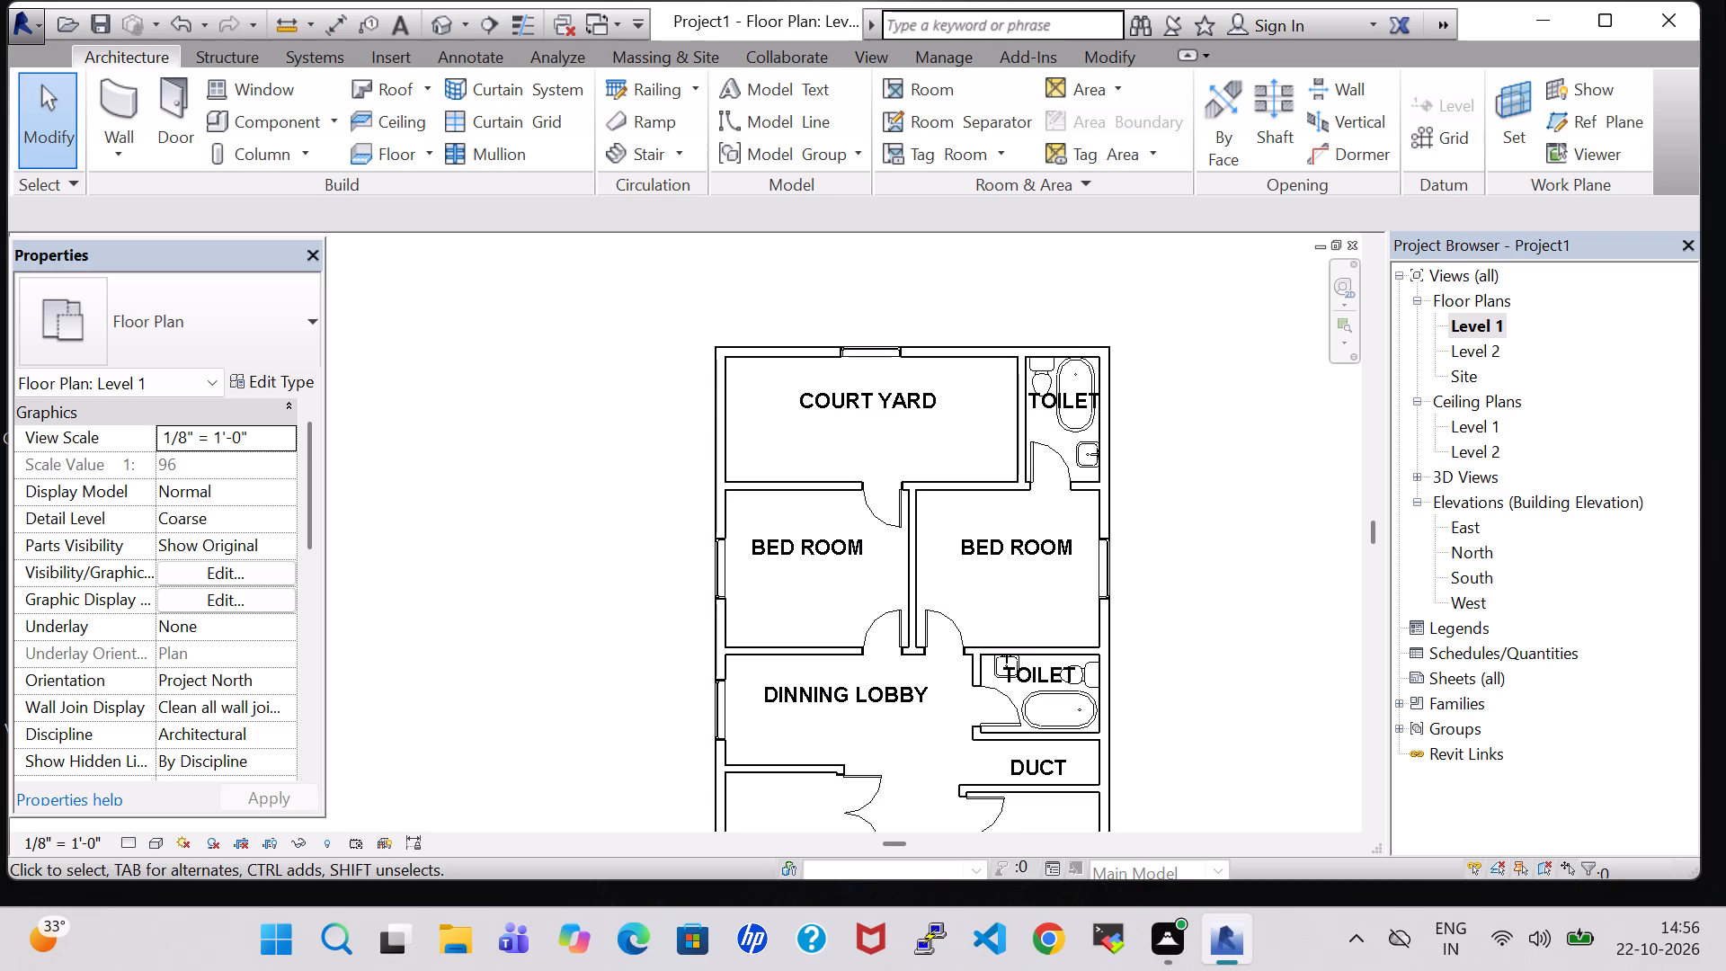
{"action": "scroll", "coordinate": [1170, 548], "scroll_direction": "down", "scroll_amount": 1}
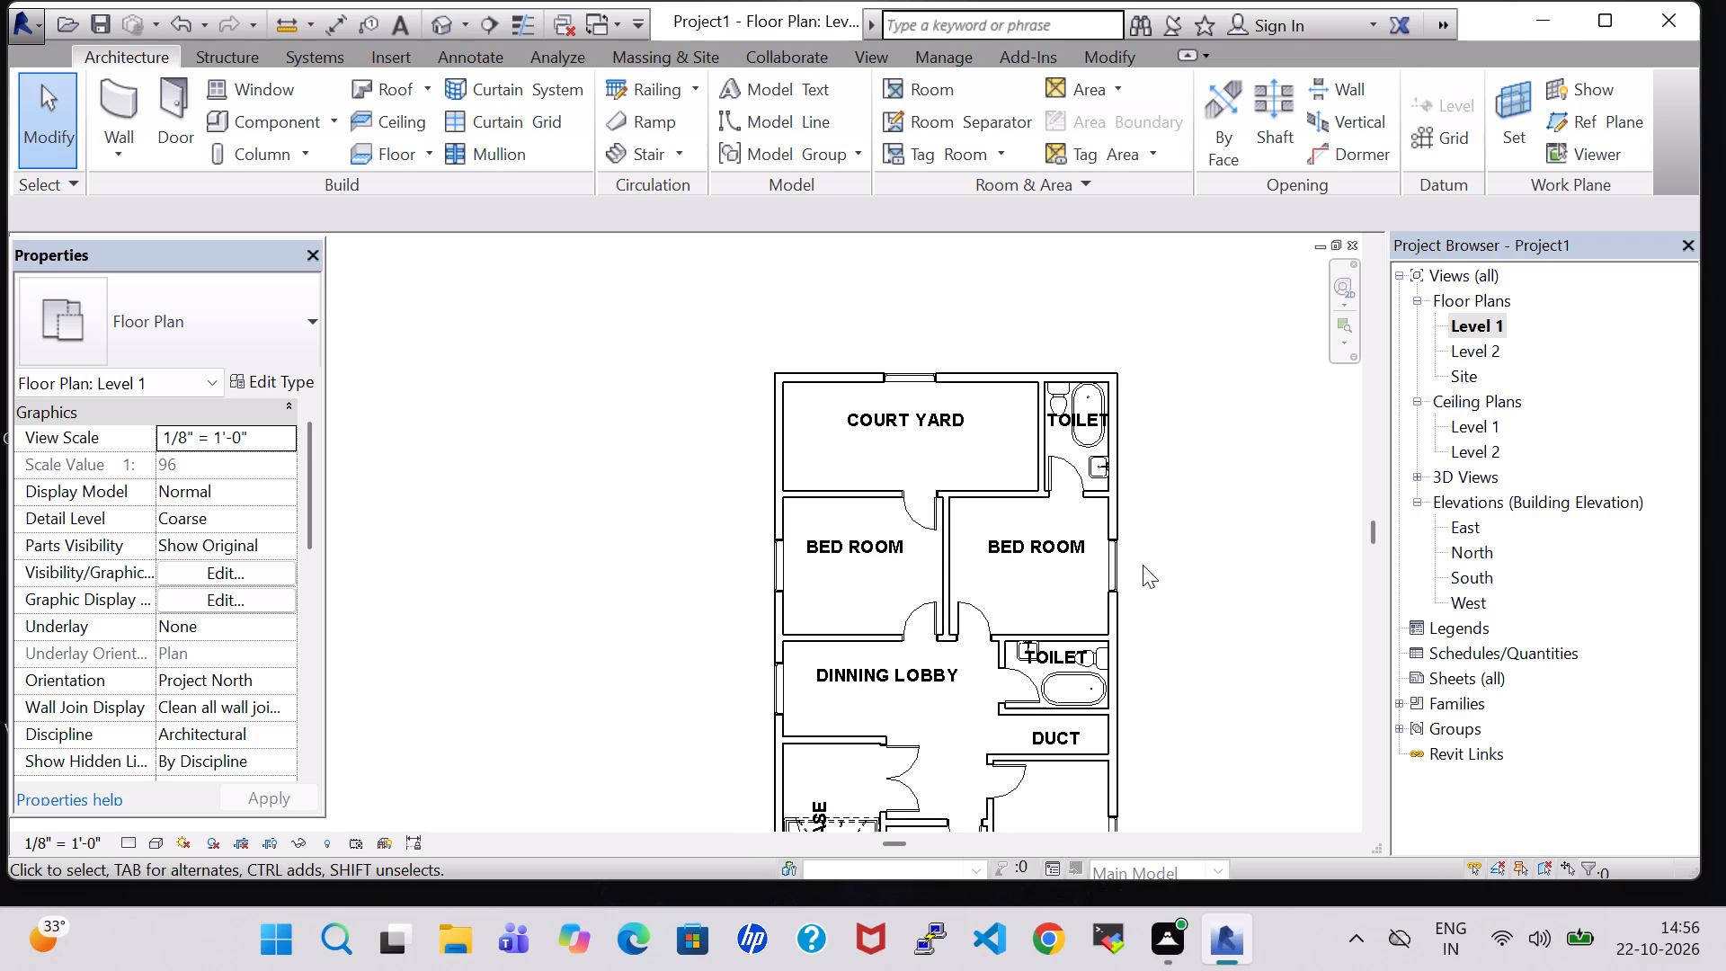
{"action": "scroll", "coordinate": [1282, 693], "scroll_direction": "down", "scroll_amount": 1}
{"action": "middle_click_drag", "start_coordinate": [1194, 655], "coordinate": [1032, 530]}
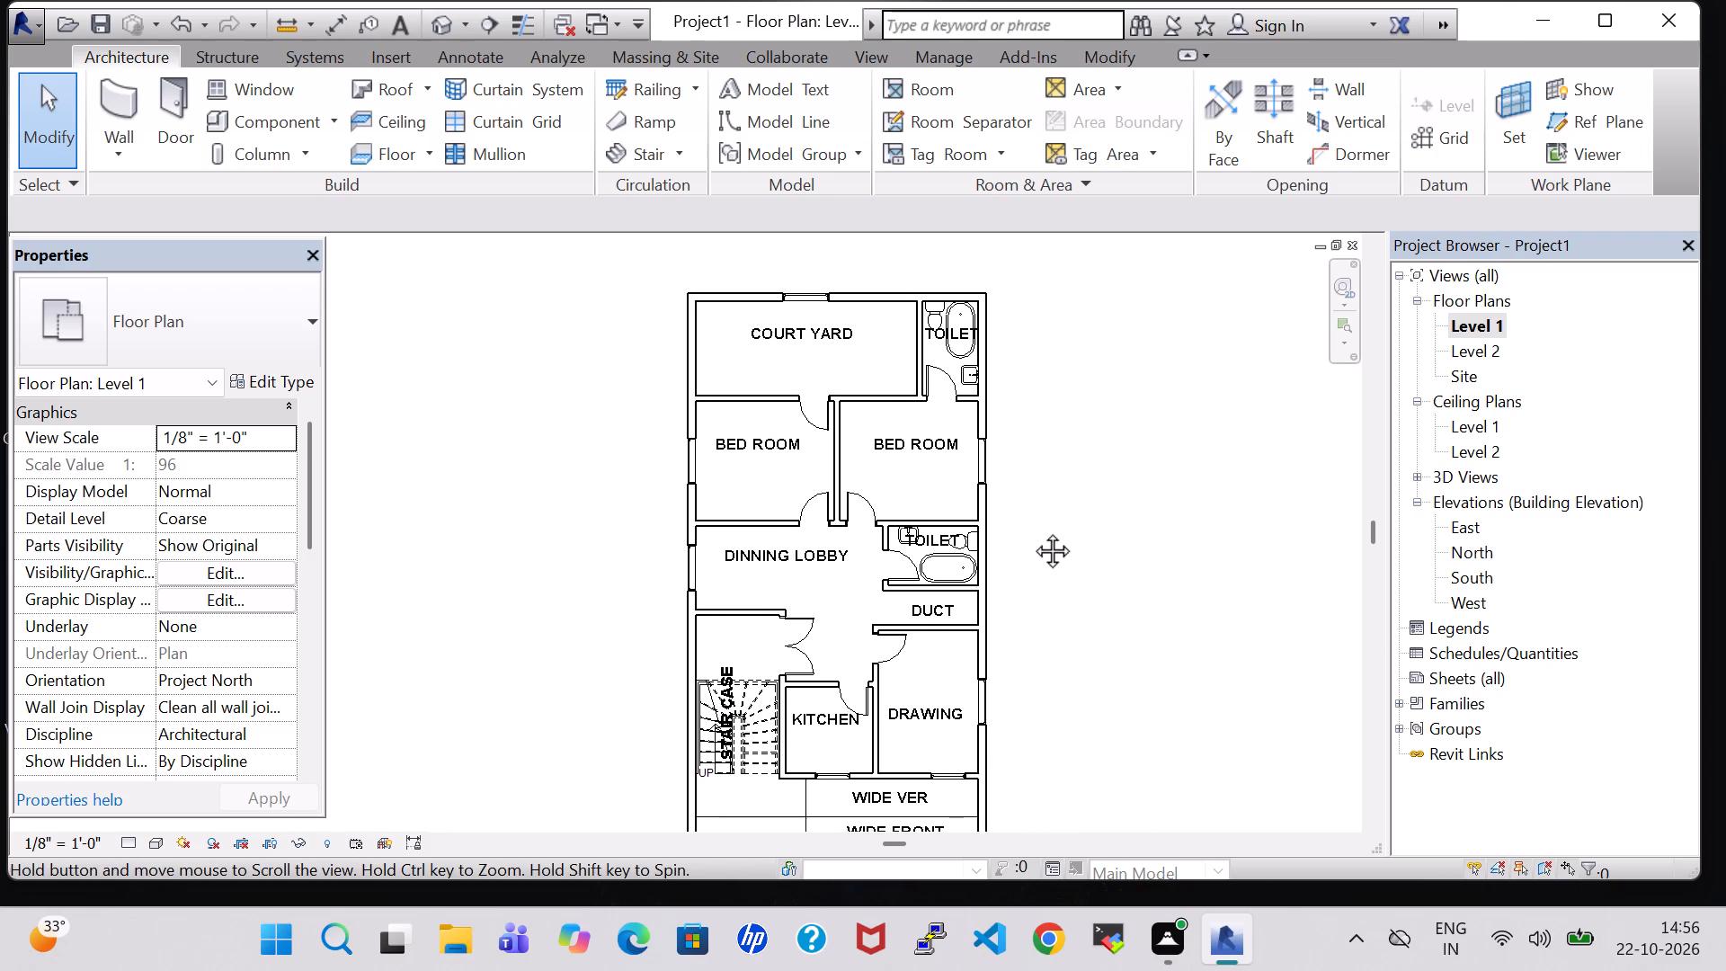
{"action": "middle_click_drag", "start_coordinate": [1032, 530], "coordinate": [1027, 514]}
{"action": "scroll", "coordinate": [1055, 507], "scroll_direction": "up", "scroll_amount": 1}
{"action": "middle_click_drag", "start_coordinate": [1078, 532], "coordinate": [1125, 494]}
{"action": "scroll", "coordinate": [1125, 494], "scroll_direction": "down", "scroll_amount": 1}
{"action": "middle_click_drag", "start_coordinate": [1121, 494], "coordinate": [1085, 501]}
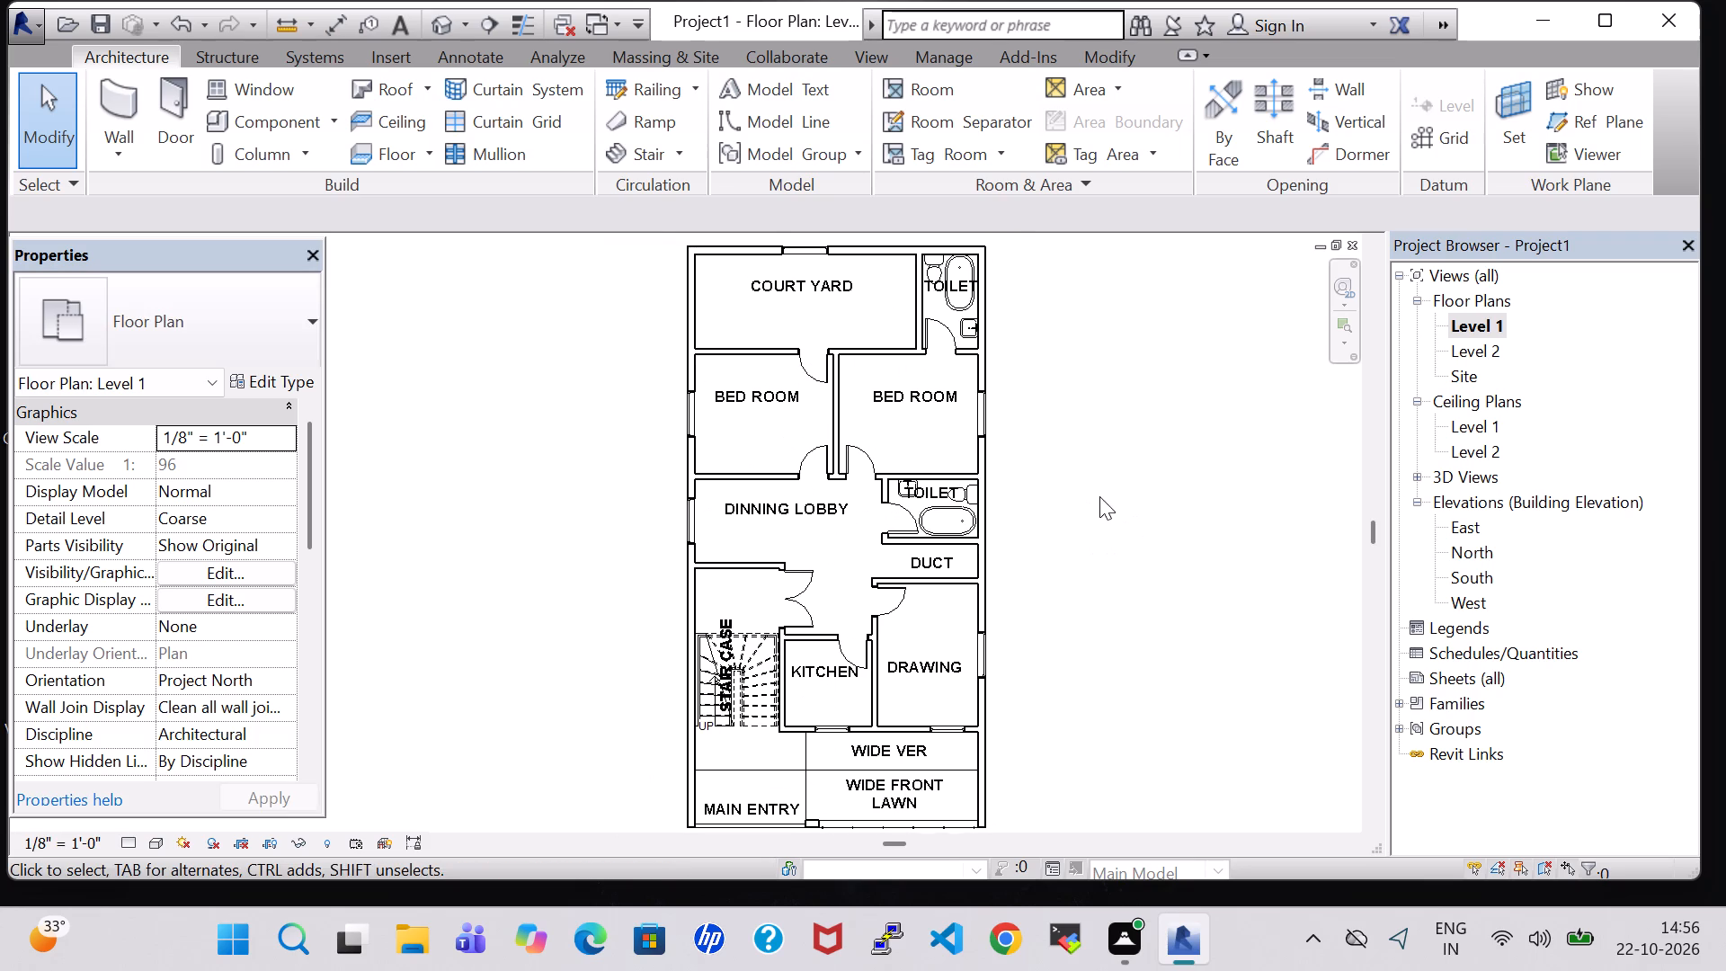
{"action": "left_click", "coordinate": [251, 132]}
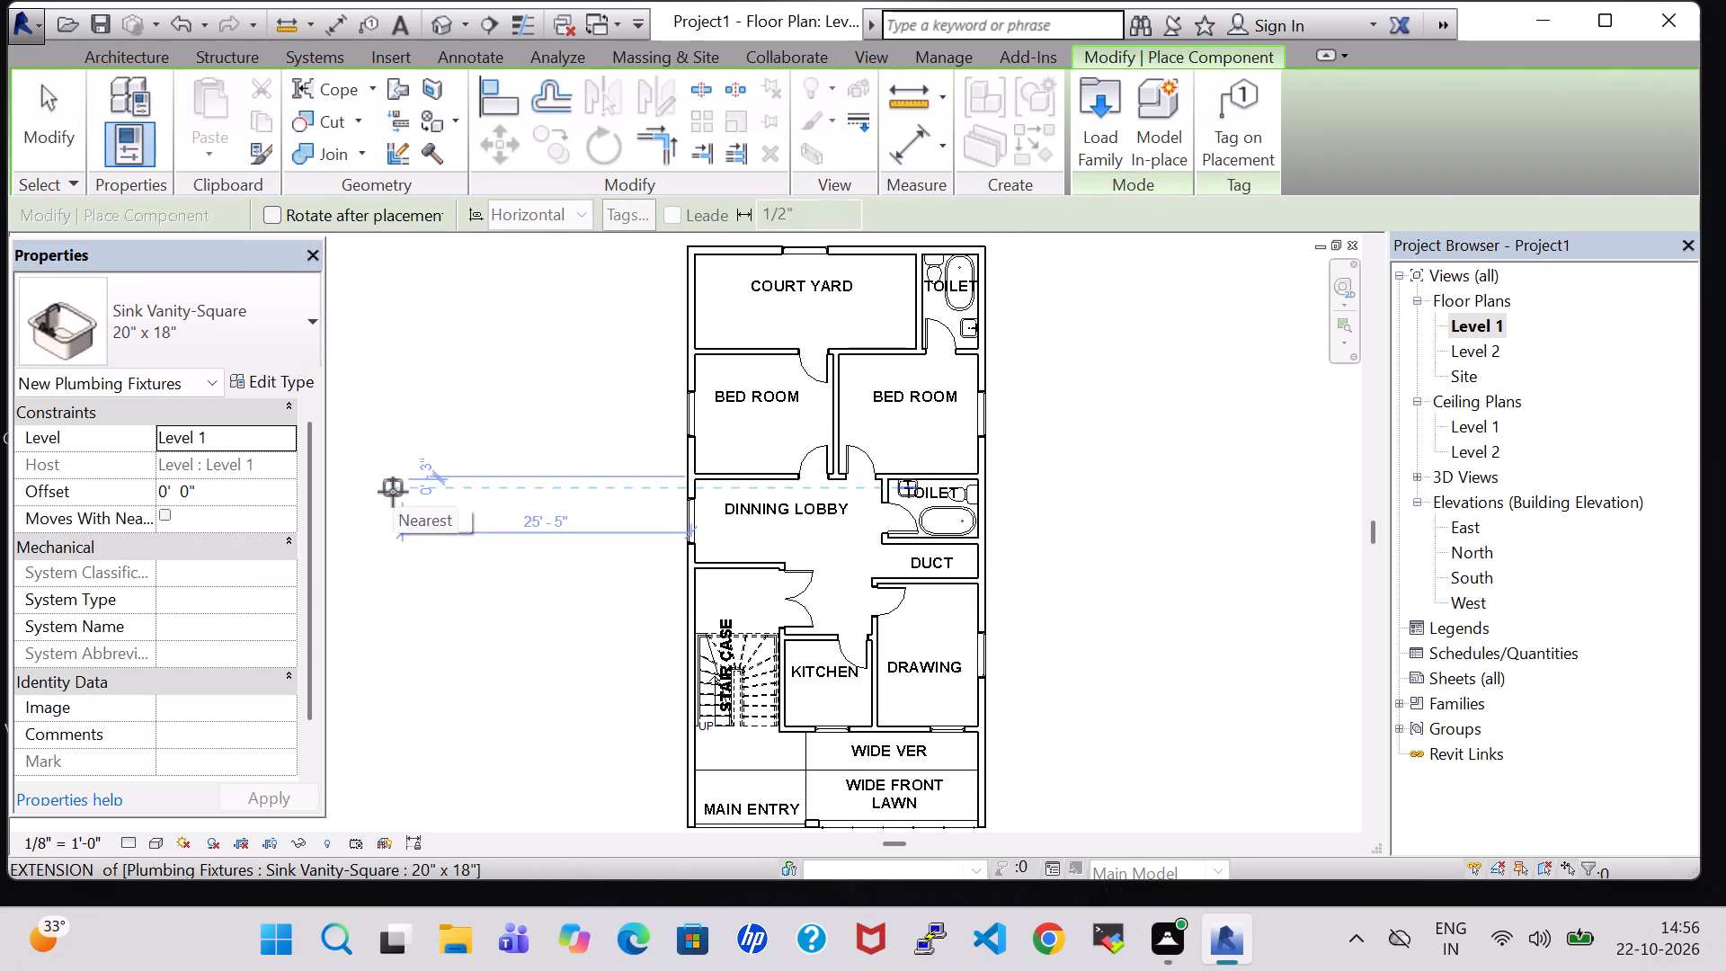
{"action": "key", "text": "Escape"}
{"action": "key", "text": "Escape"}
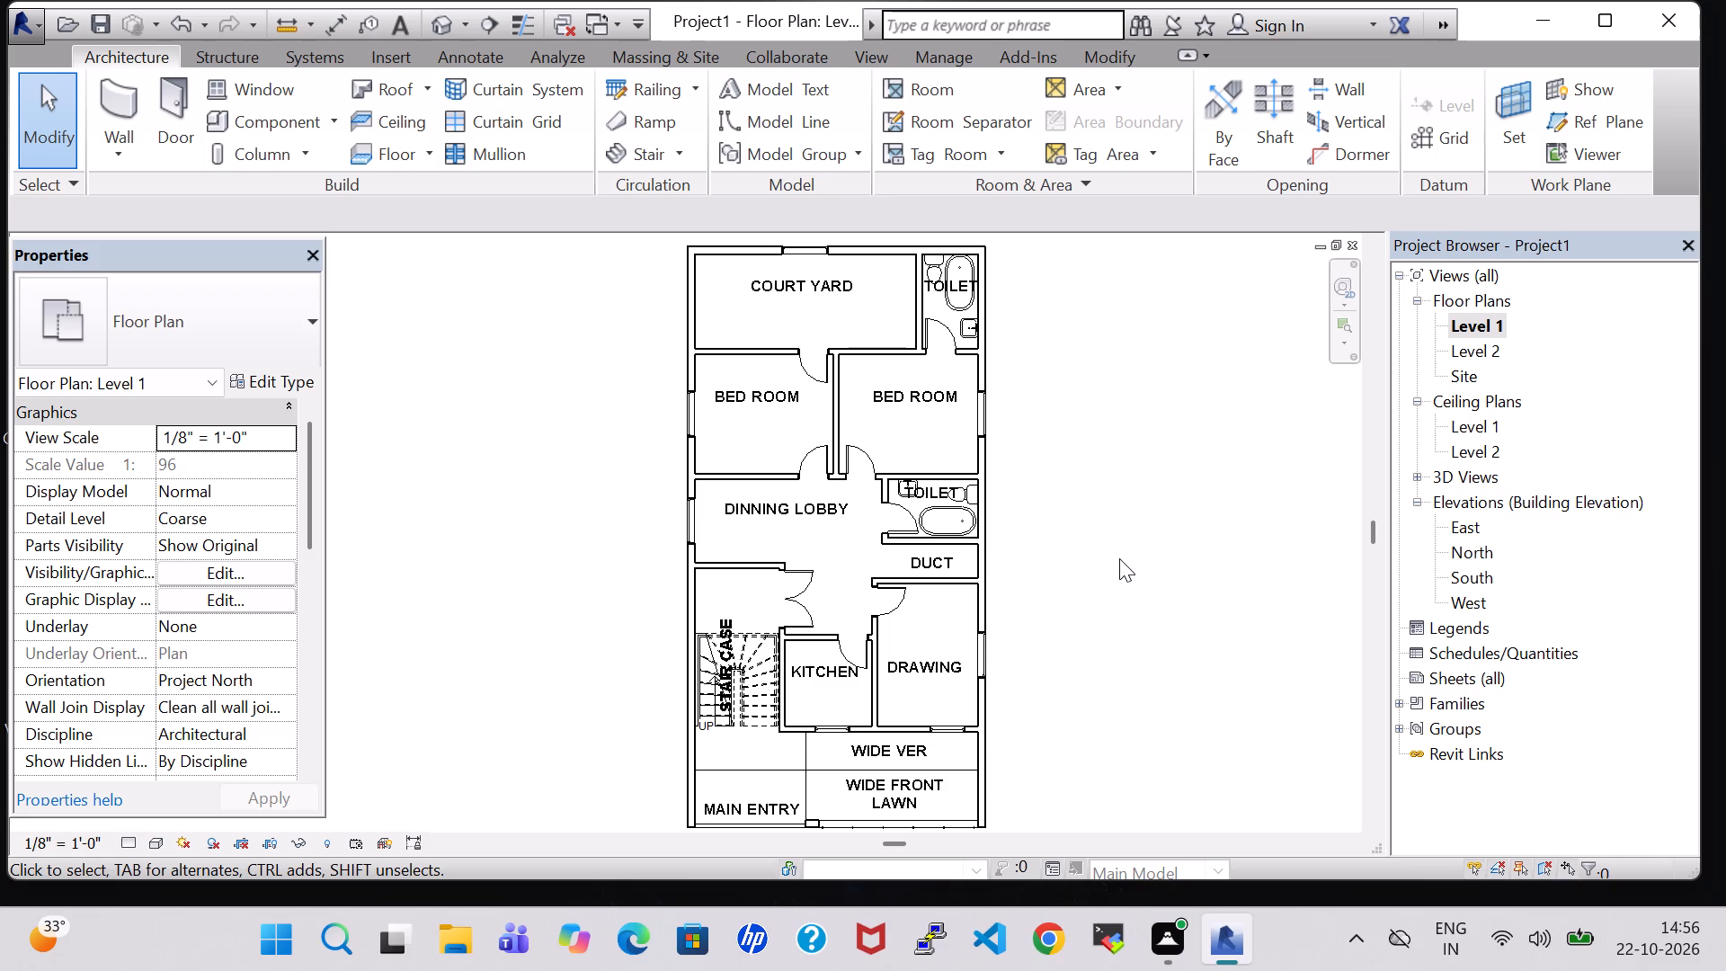
Load the standard bed family from the Furniture library's Beds folder for component placement.
{"action": "left_click", "coordinate": [234, 122]}
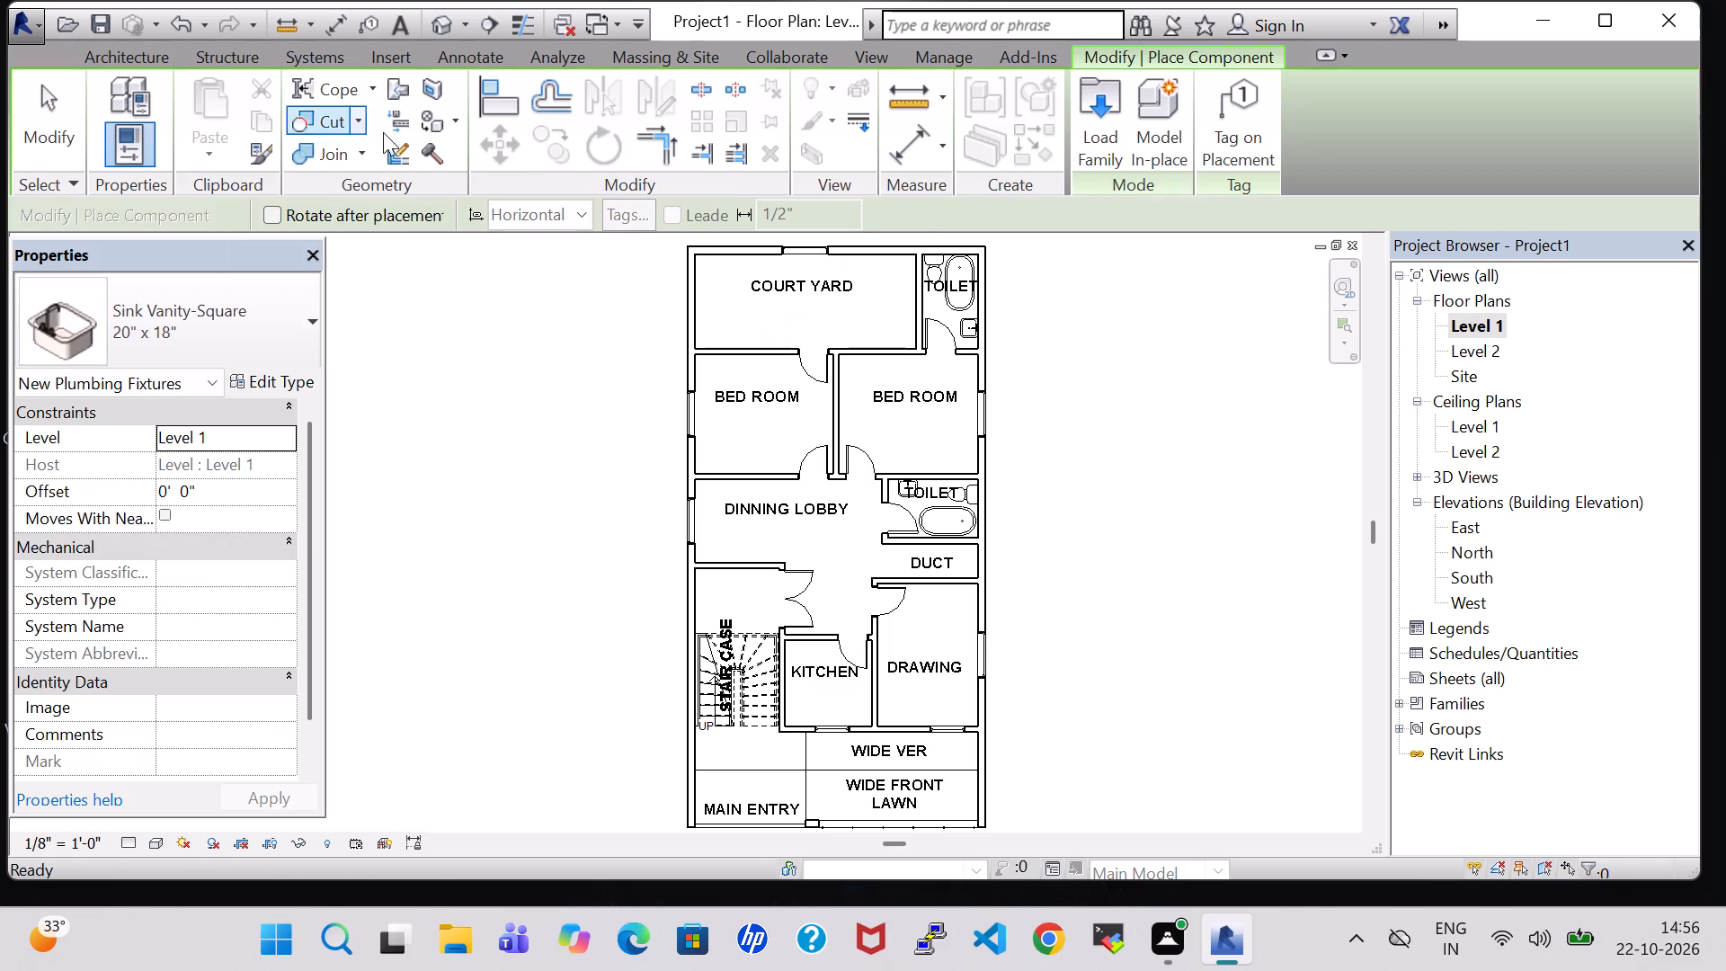
{"action": "left_click", "coordinate": [1088, 122]}
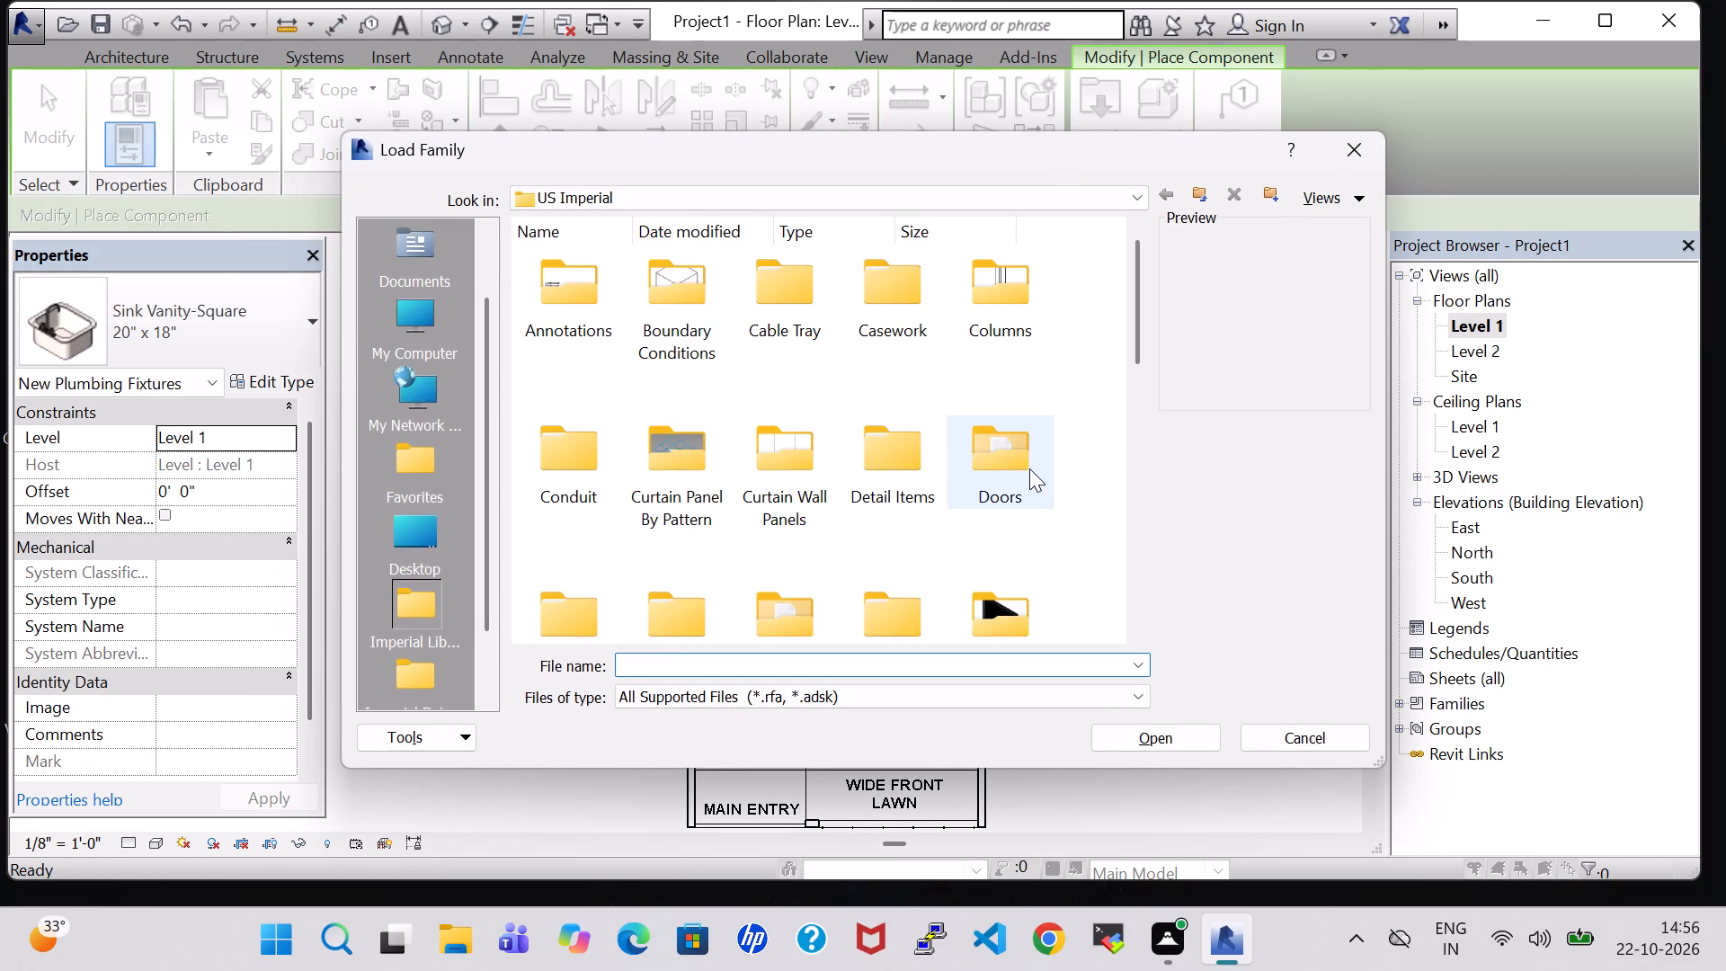
{"action": "scroll", "coordinate": [1029, 468], "scroll_direction": "down", "scroll_amount": 1}
{"action": "double_click", "coordinate": [997, 371]}
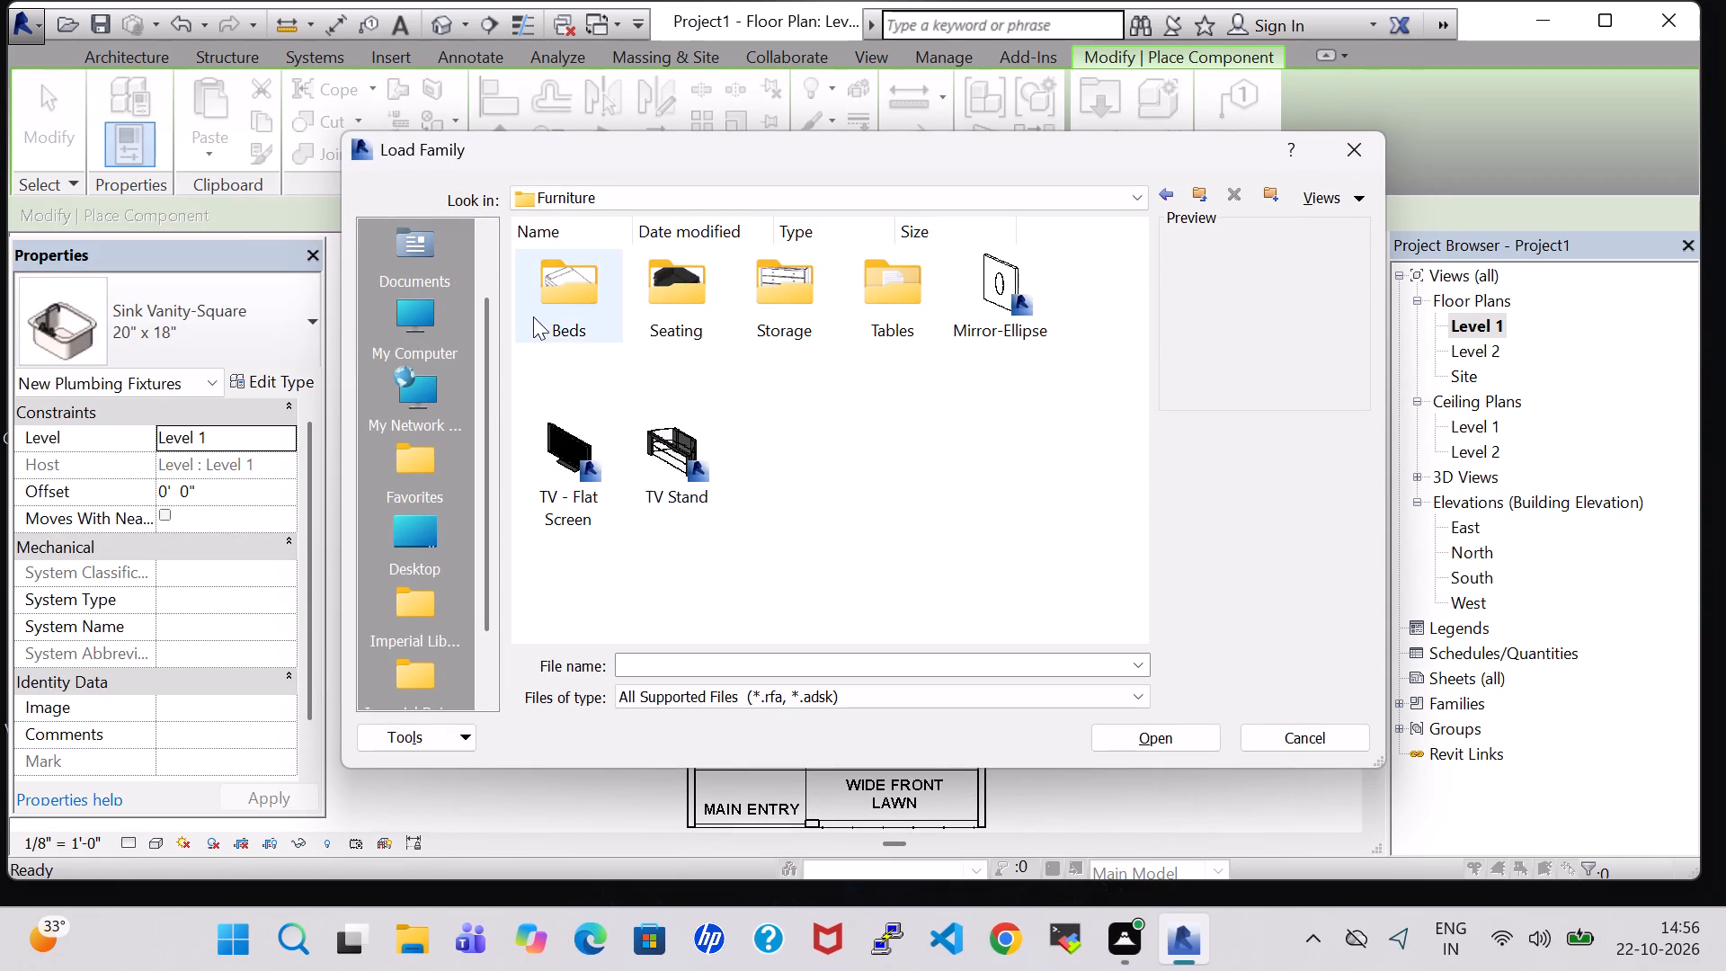
{"action": "double_click", "coordinate": [554, 307]}
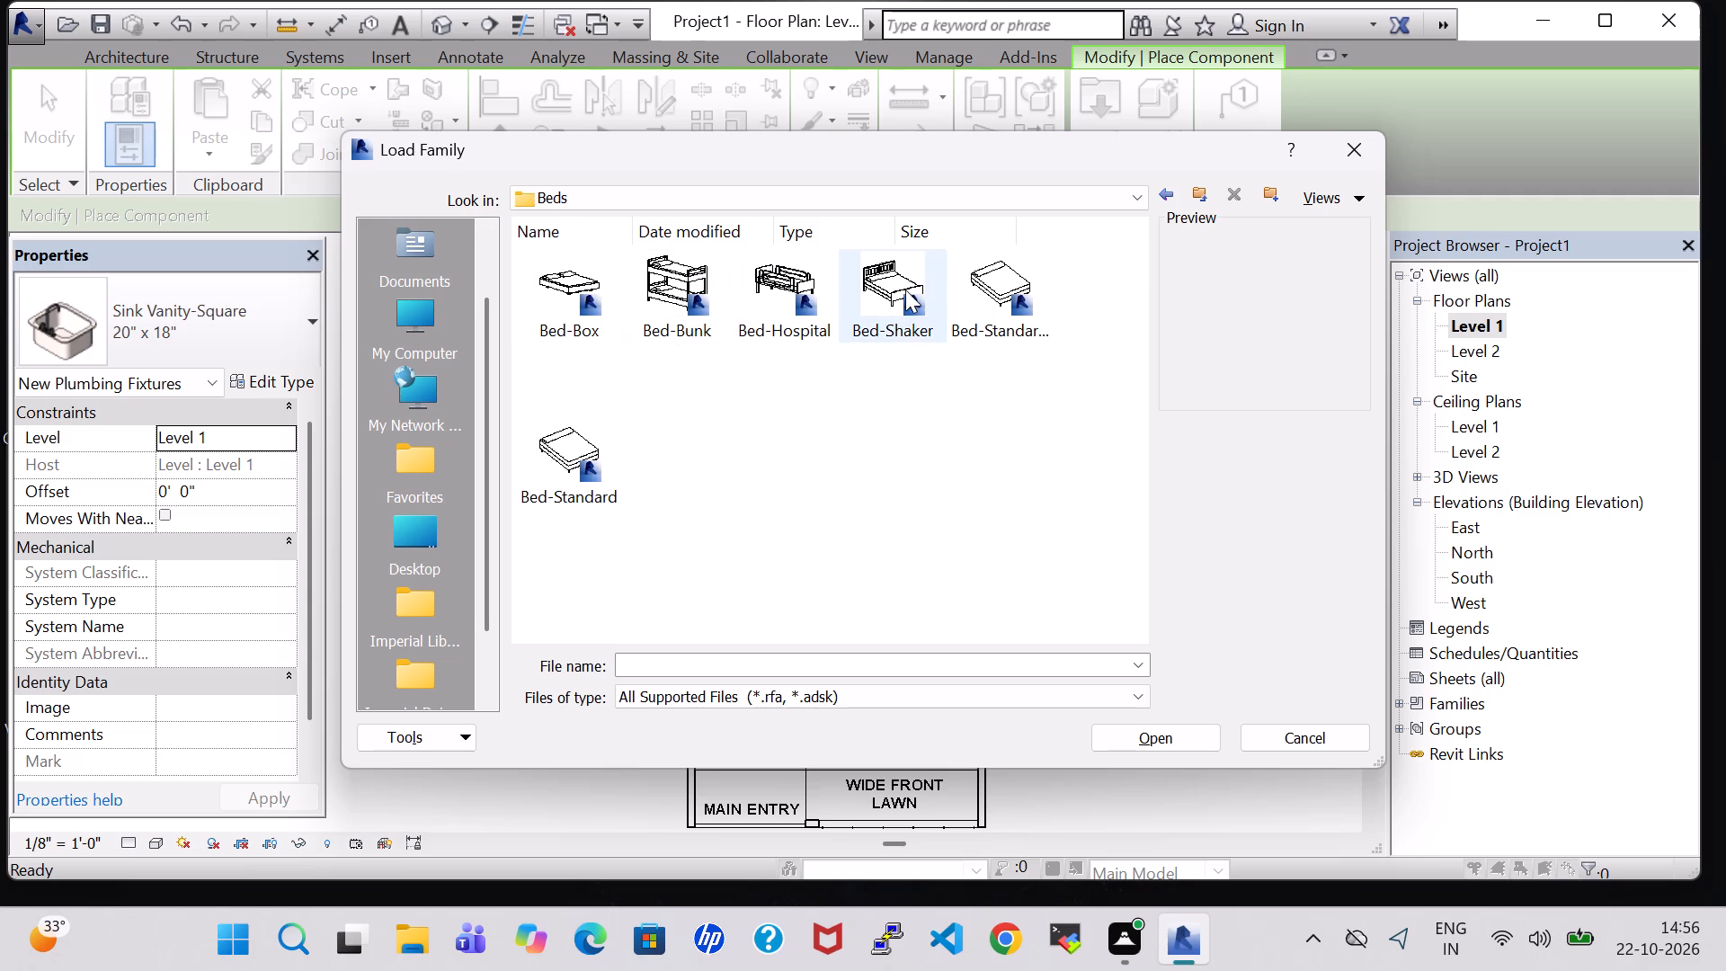
{"action": "left_click", "coordinate": [905, 290]}
{"action": "left_click", "coordinate": [1031, 293]}
{"action": "left_click", "coordinate": [1197, 730]}
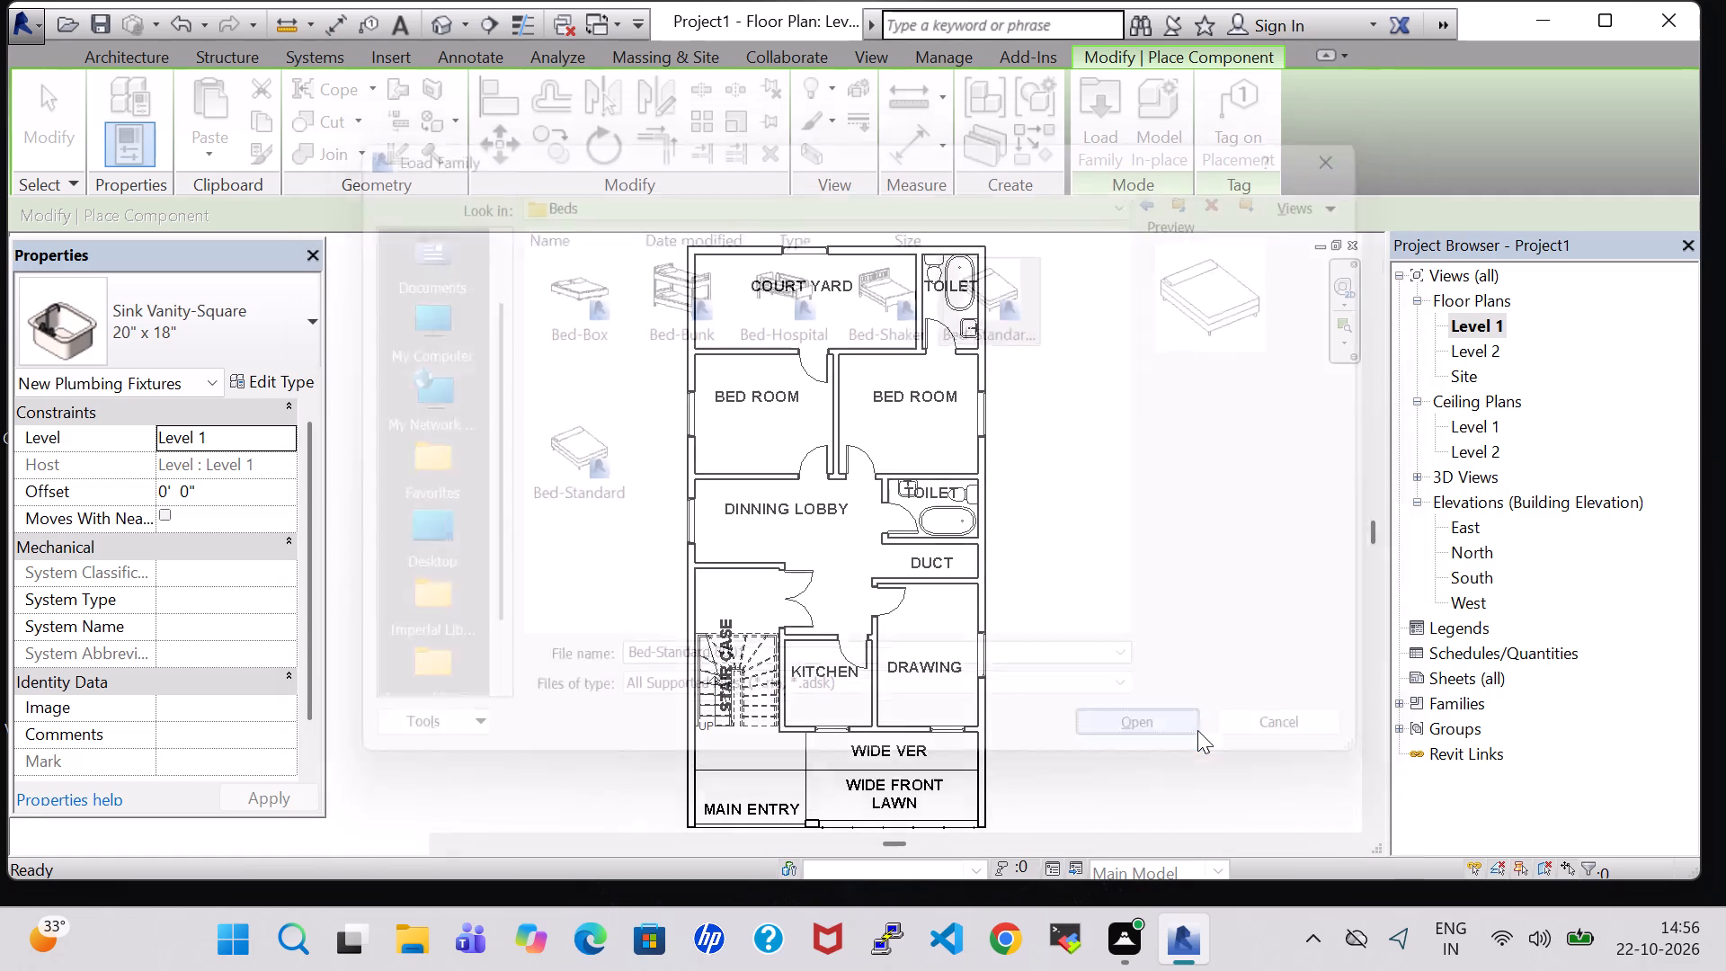
Place a Double 54" x 75" bed in the west bedroom, rotated with its head to the west wall, about 3' 3" from the north wall.
{"action": "scroll", "coordinate": [738, 583], "scroll_direction": "up", "scroll_amount": 4}
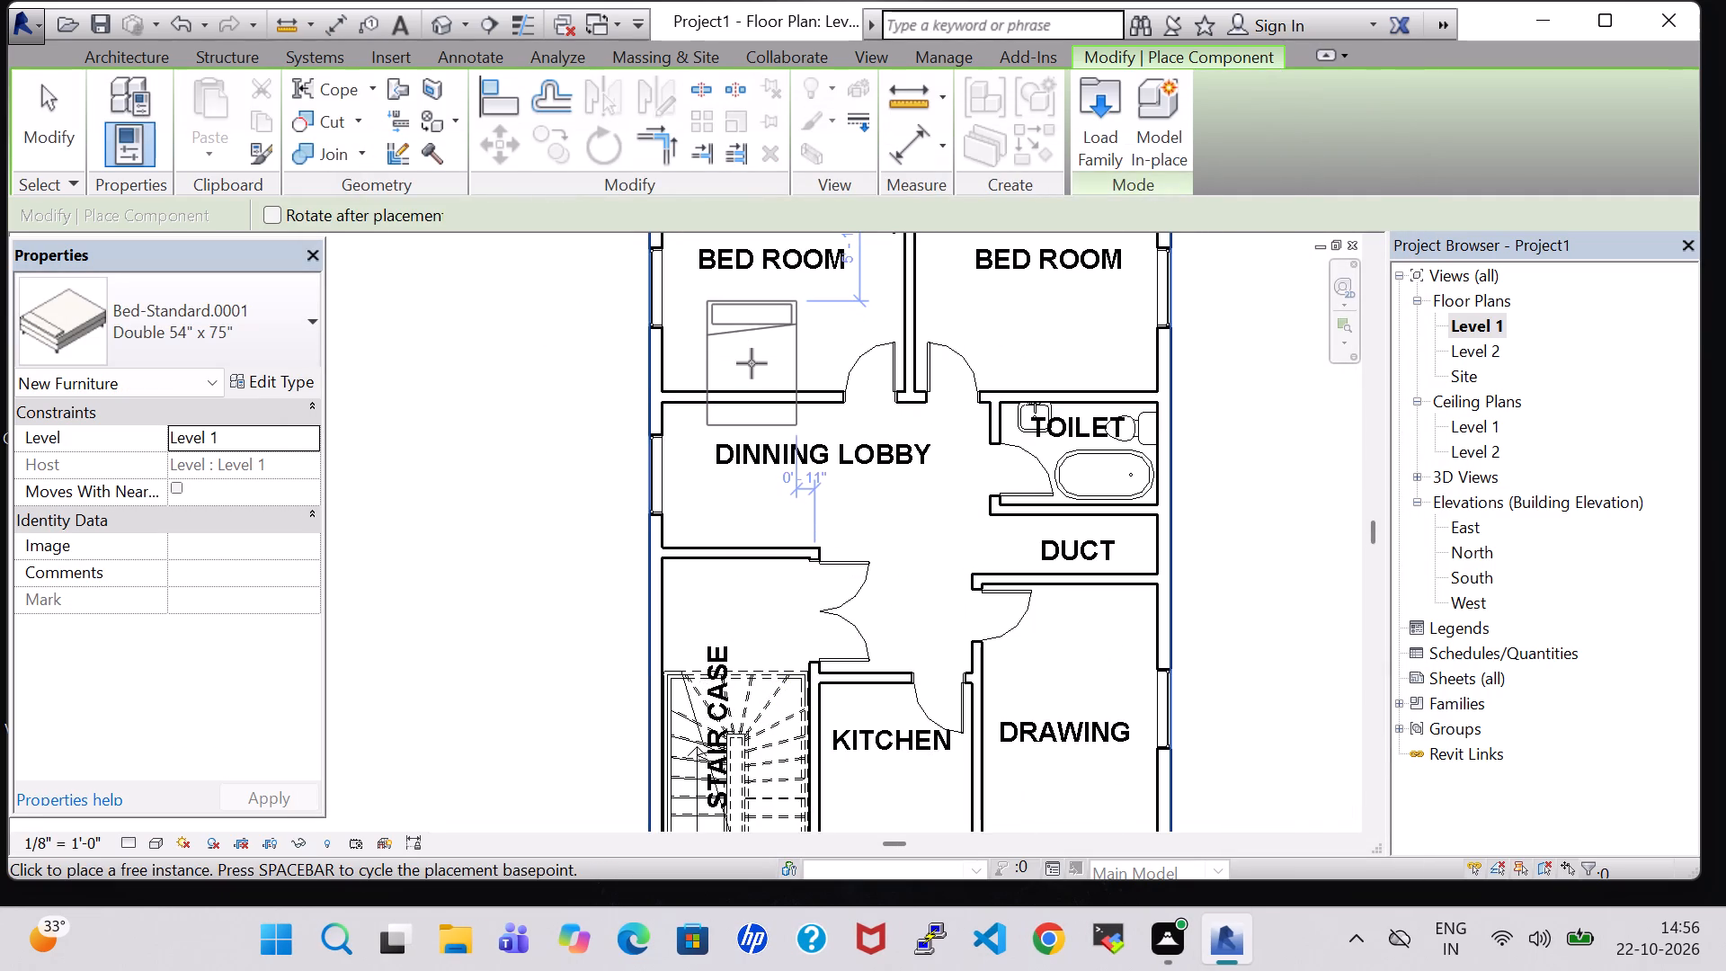
{"action": "middle_click_drag", "start_coordinate": [791, 521], "coordinate": [765, 743]}
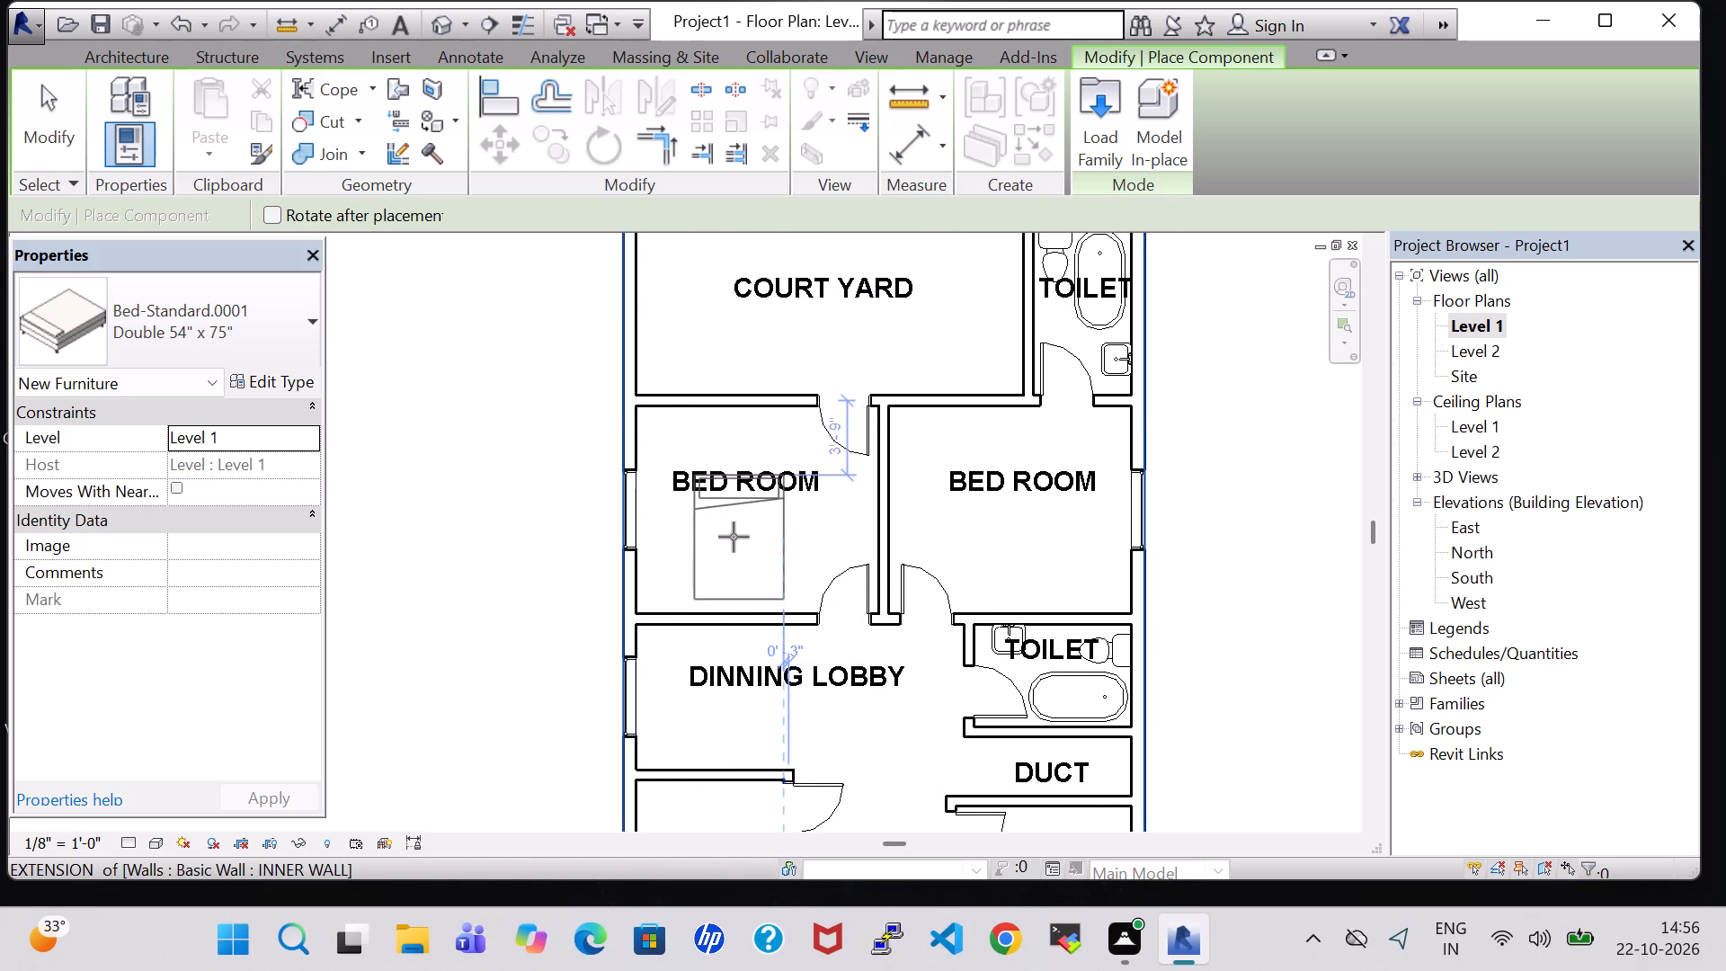
{"action": "key", "text": "space"}
{"action": "scroll", "coordinate": [691, 523], "scroll_direction": "up", "scroll_amount": 4}
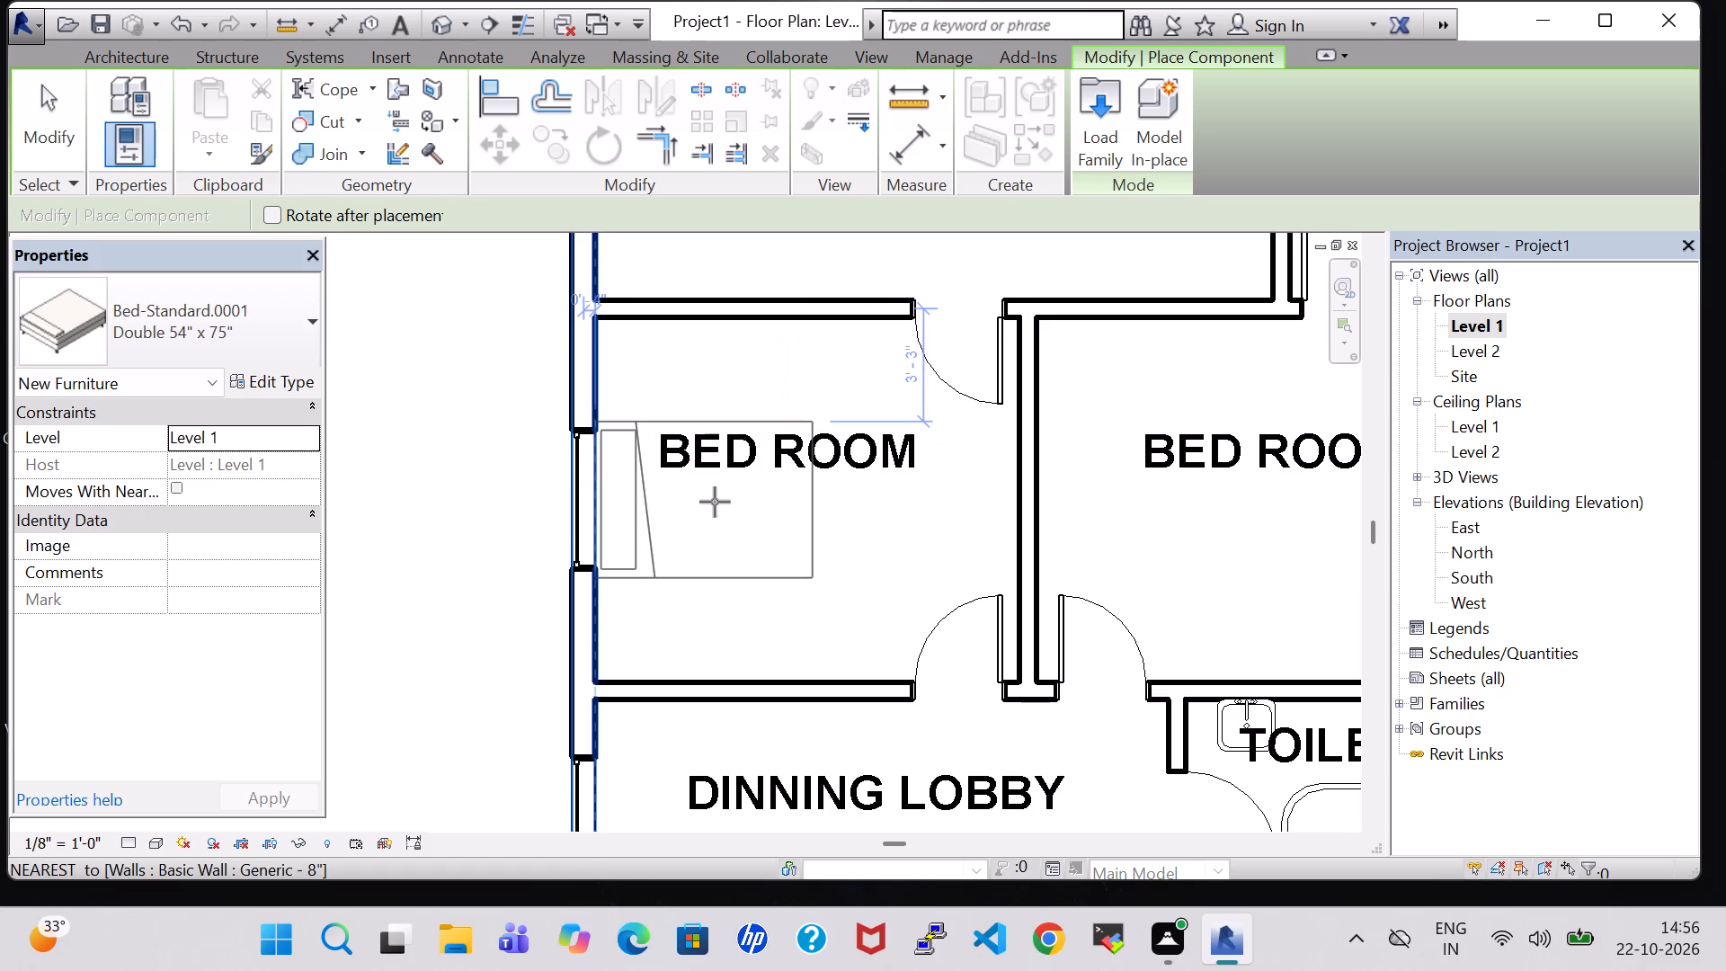
{"action": "left_click", "coordinate": [717, 499]}
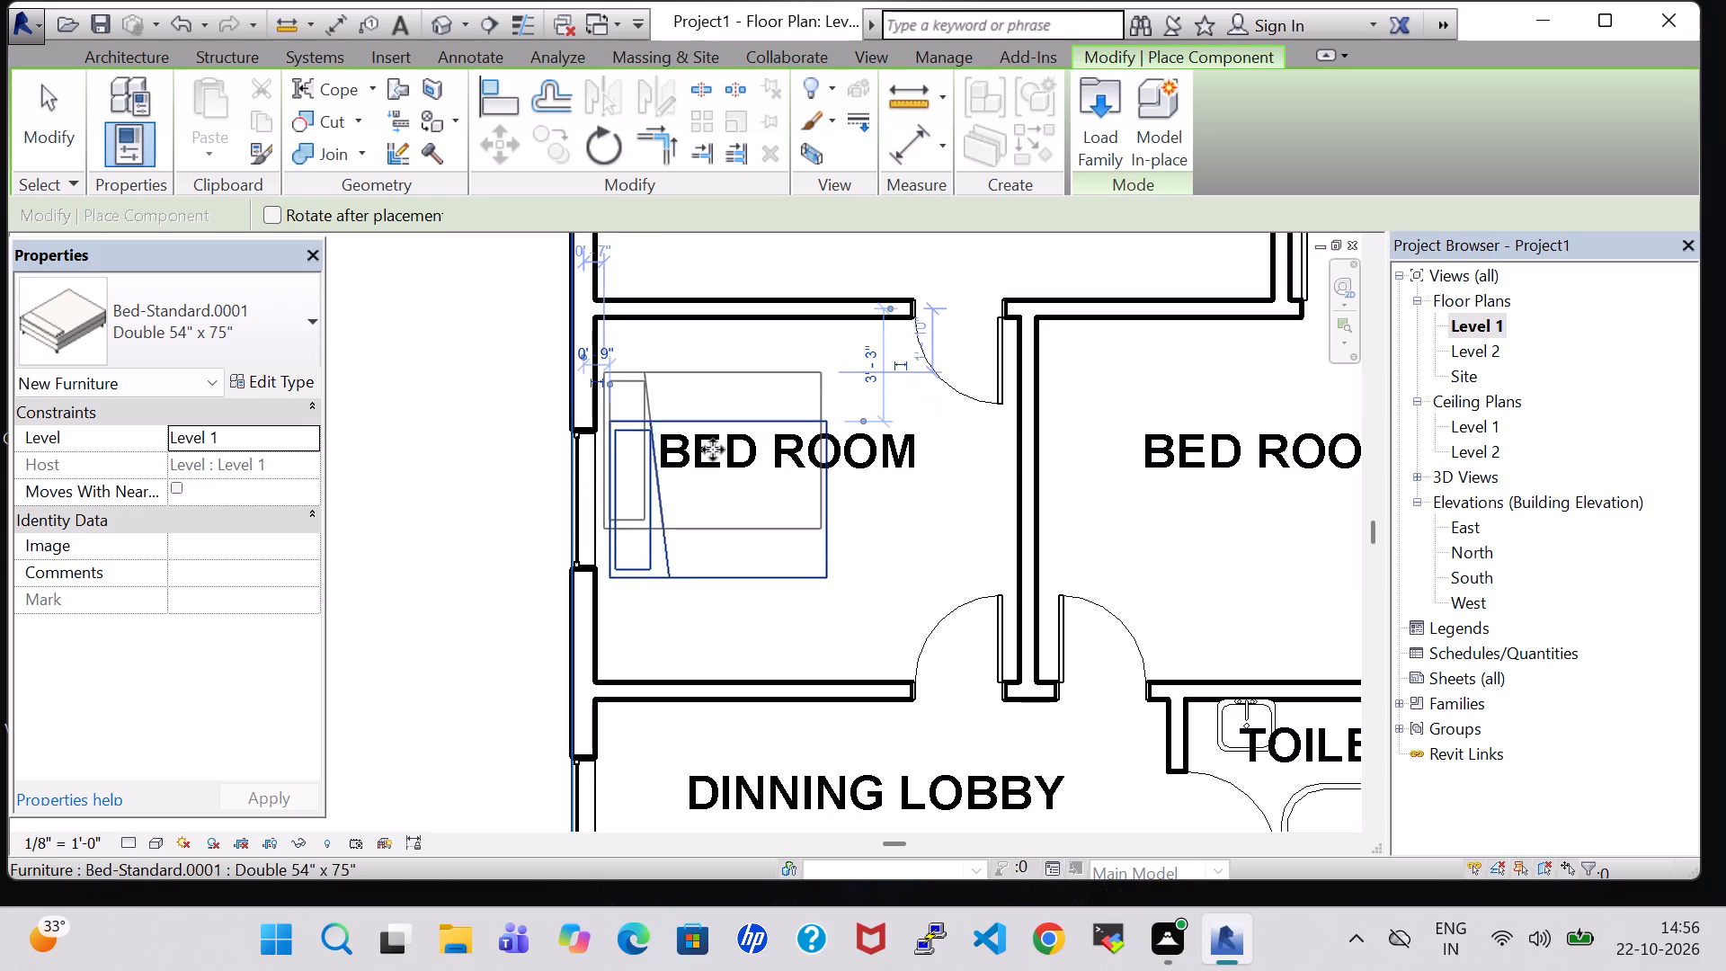
Place a second Double 54" x 75" bed in the east bedroom, level with the first and rotated with its head to the east wall.
{"action": "middle_click_drag", "start_coordinate": [720, 516], "coordinate": [720, 595]}
{"action": "scroll", "coordinate": [719, 628], "scroll_direction": "down", "scroll_amount": 5}
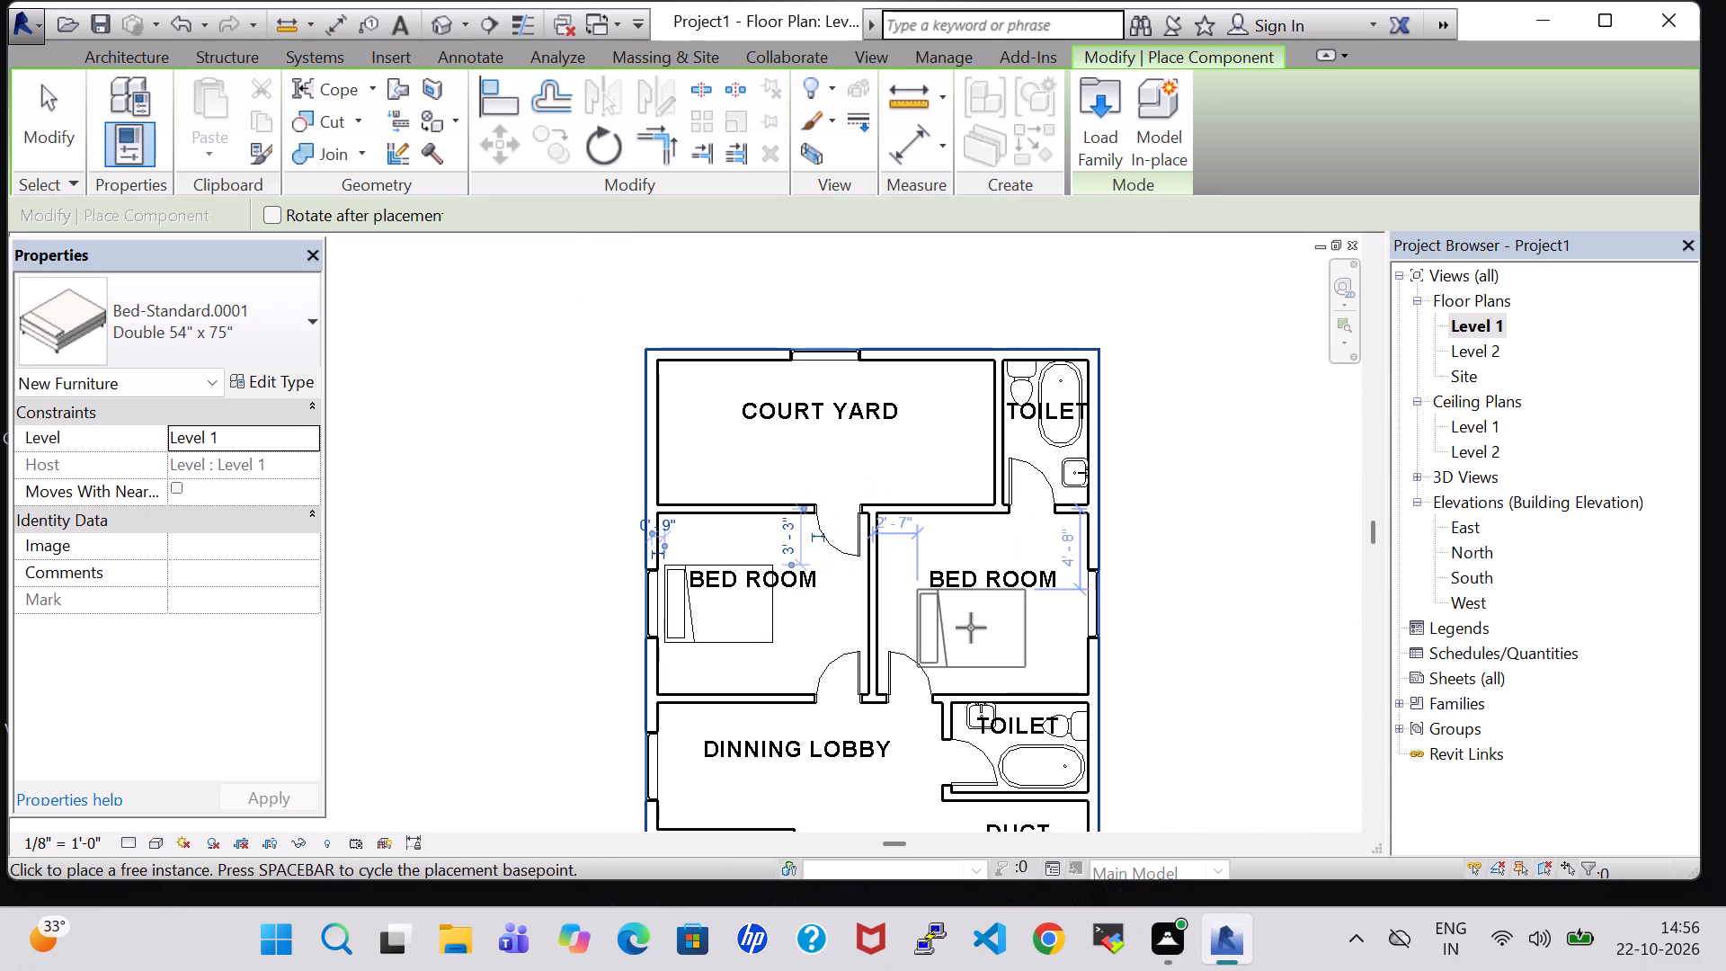
{"action": "key", "text": "space"}
{"action": "key", "text": "space"}
{"action": "scroll", "coordinate": [1007, 607], "scroll_direction": "up", "scroll_amount": 2}
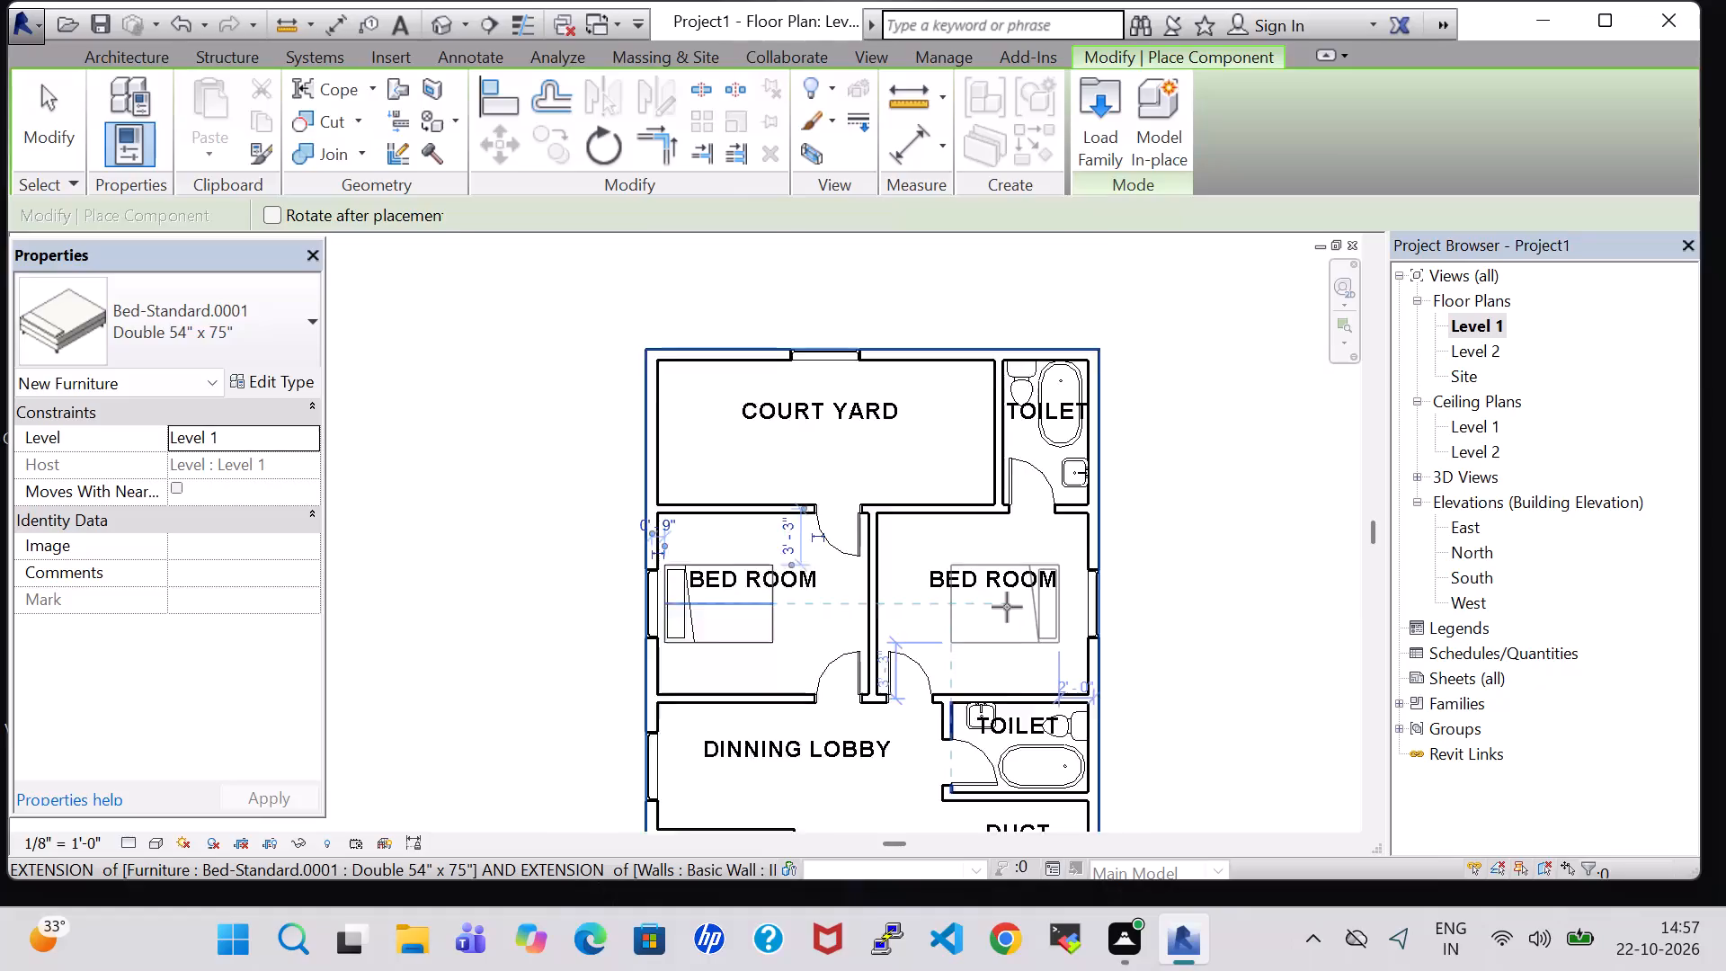
{"action": "scroll", "coordinate": [1007, 607], "scroll_direction": "up", "scroll_amount": 1}
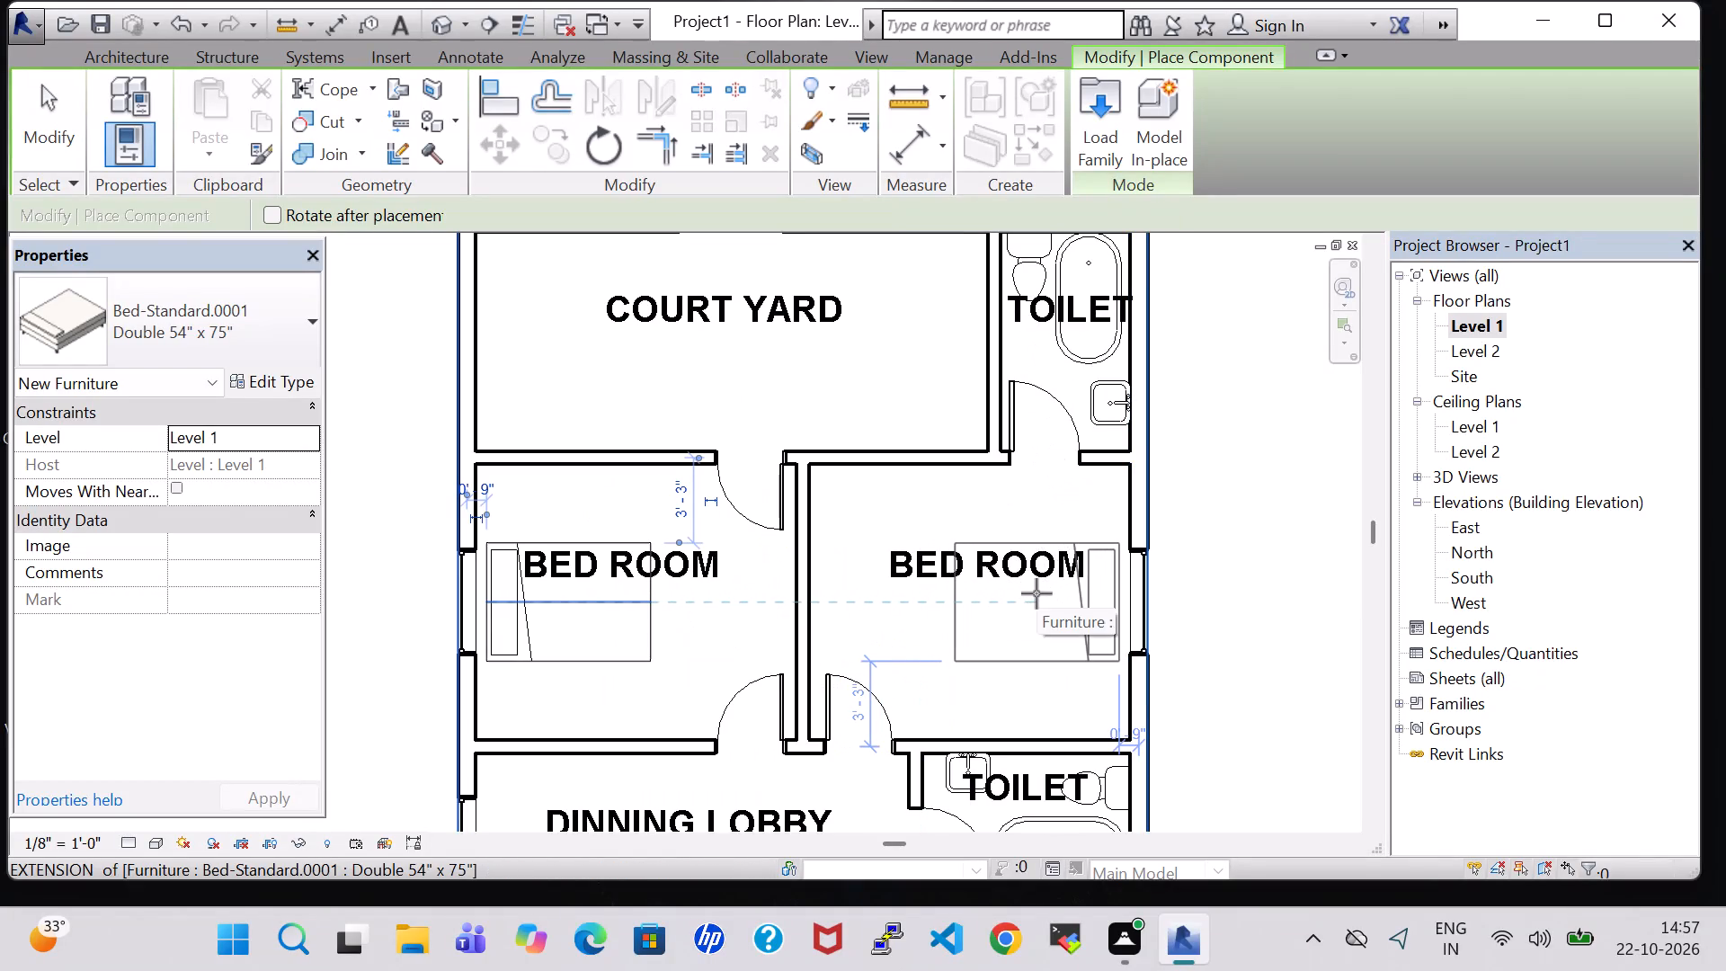
{"action": "left_click", "coordinate": [1036, 593]}
{"action": "scroll", "coordinate": [1031, 599], "scroll_direction": "down", "scroll_amount": 3}
{"action": "scroll", "coordinate": [957, 647], "scroll_direction": "down", "scroll_amount": 2}
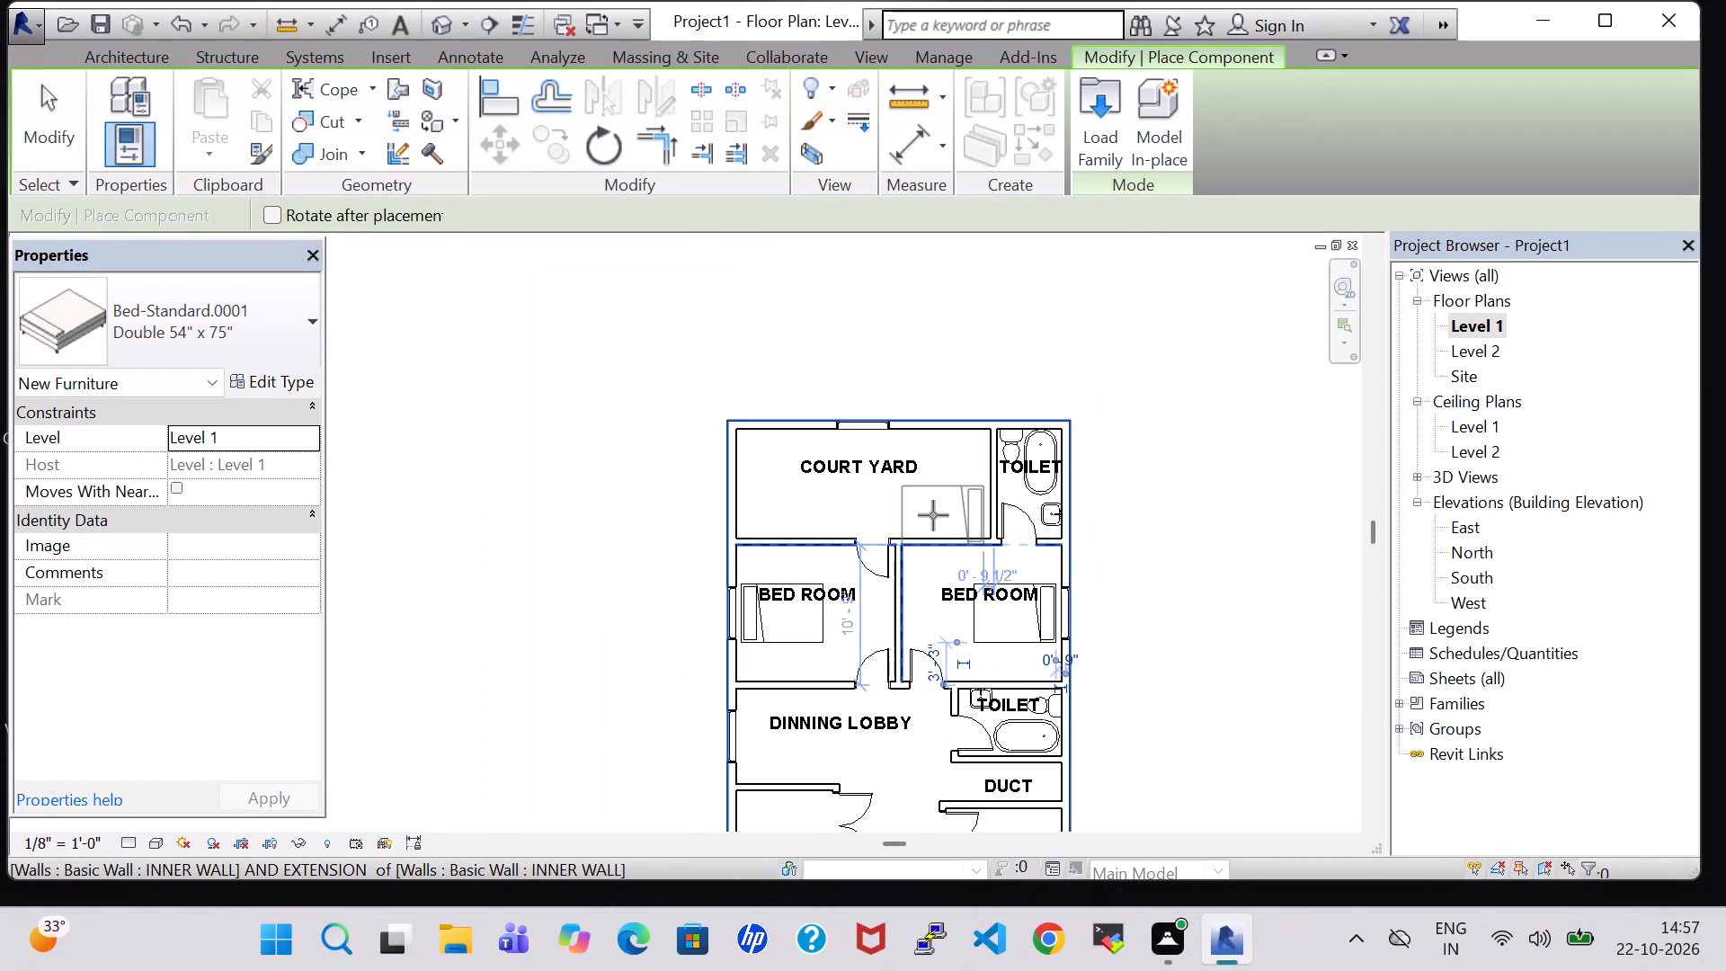
{"action": "middle_click", "coordinate": [947, 554]}
{"action": "middle_click_drag", "start_coordinate": [947, 554], "coordinate": [913, 518]}
{"action": "scroll", "coordinate": [530, 429], "scroll_direction": "up", "scroll_amount": 3}
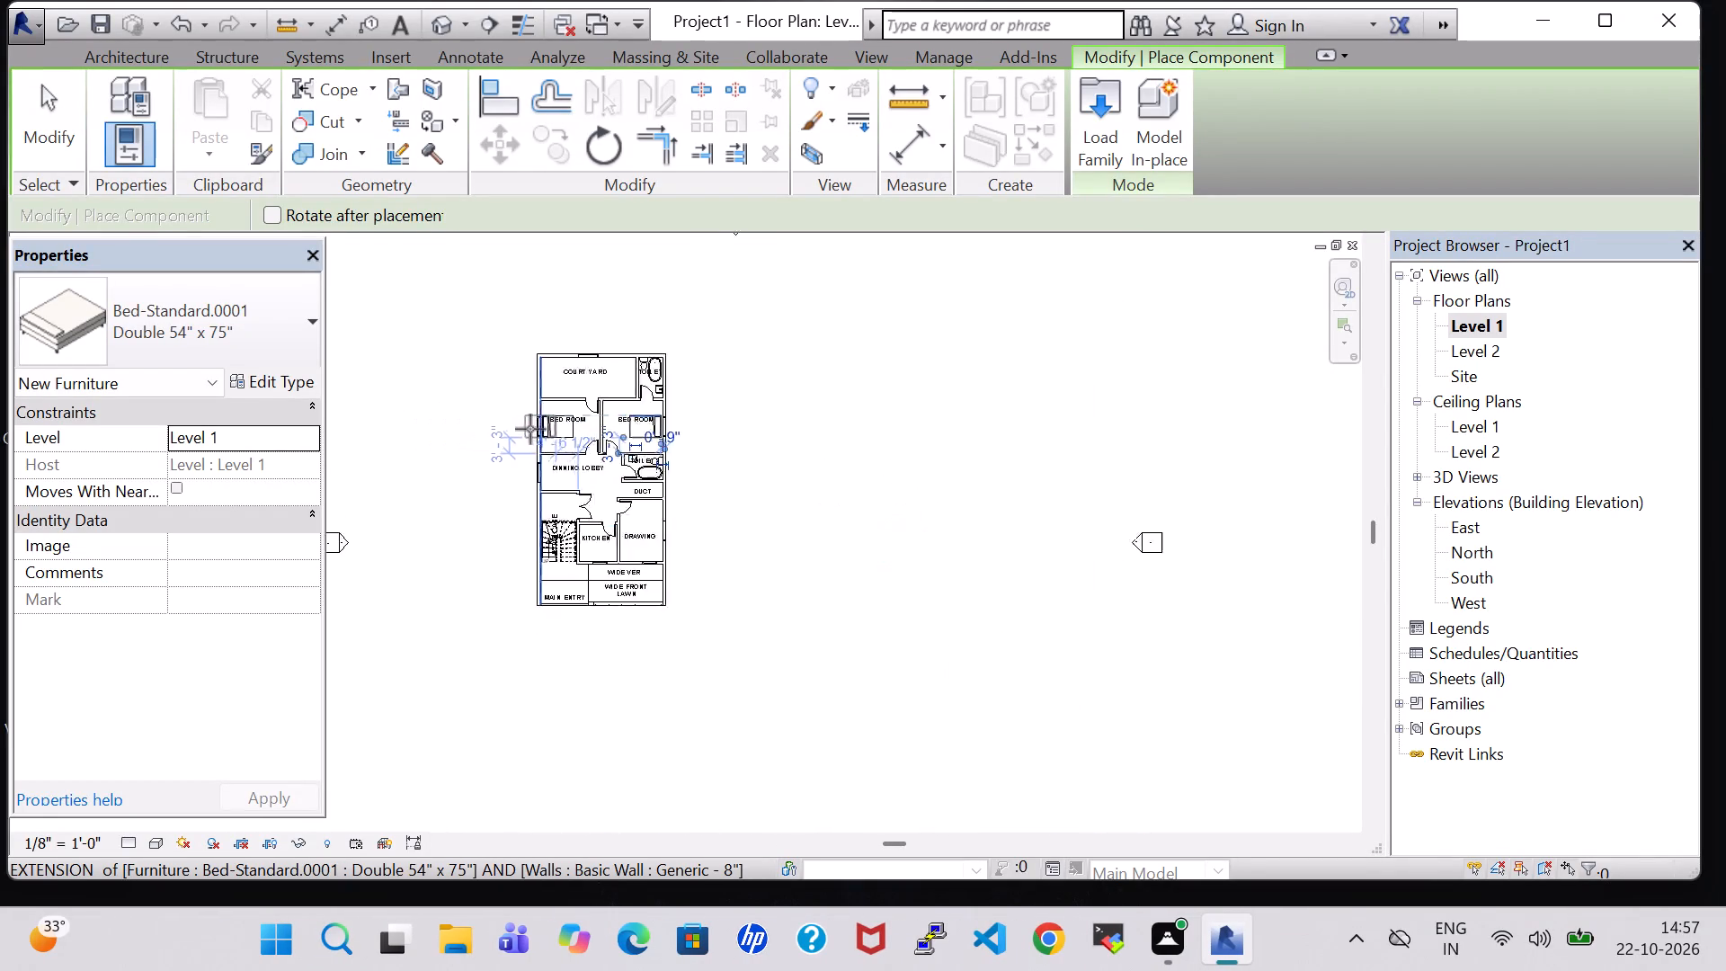
{"action": "scroll", "coordinate": [530, 429], "scroll_direction": "up", "scroll_amount": 4}
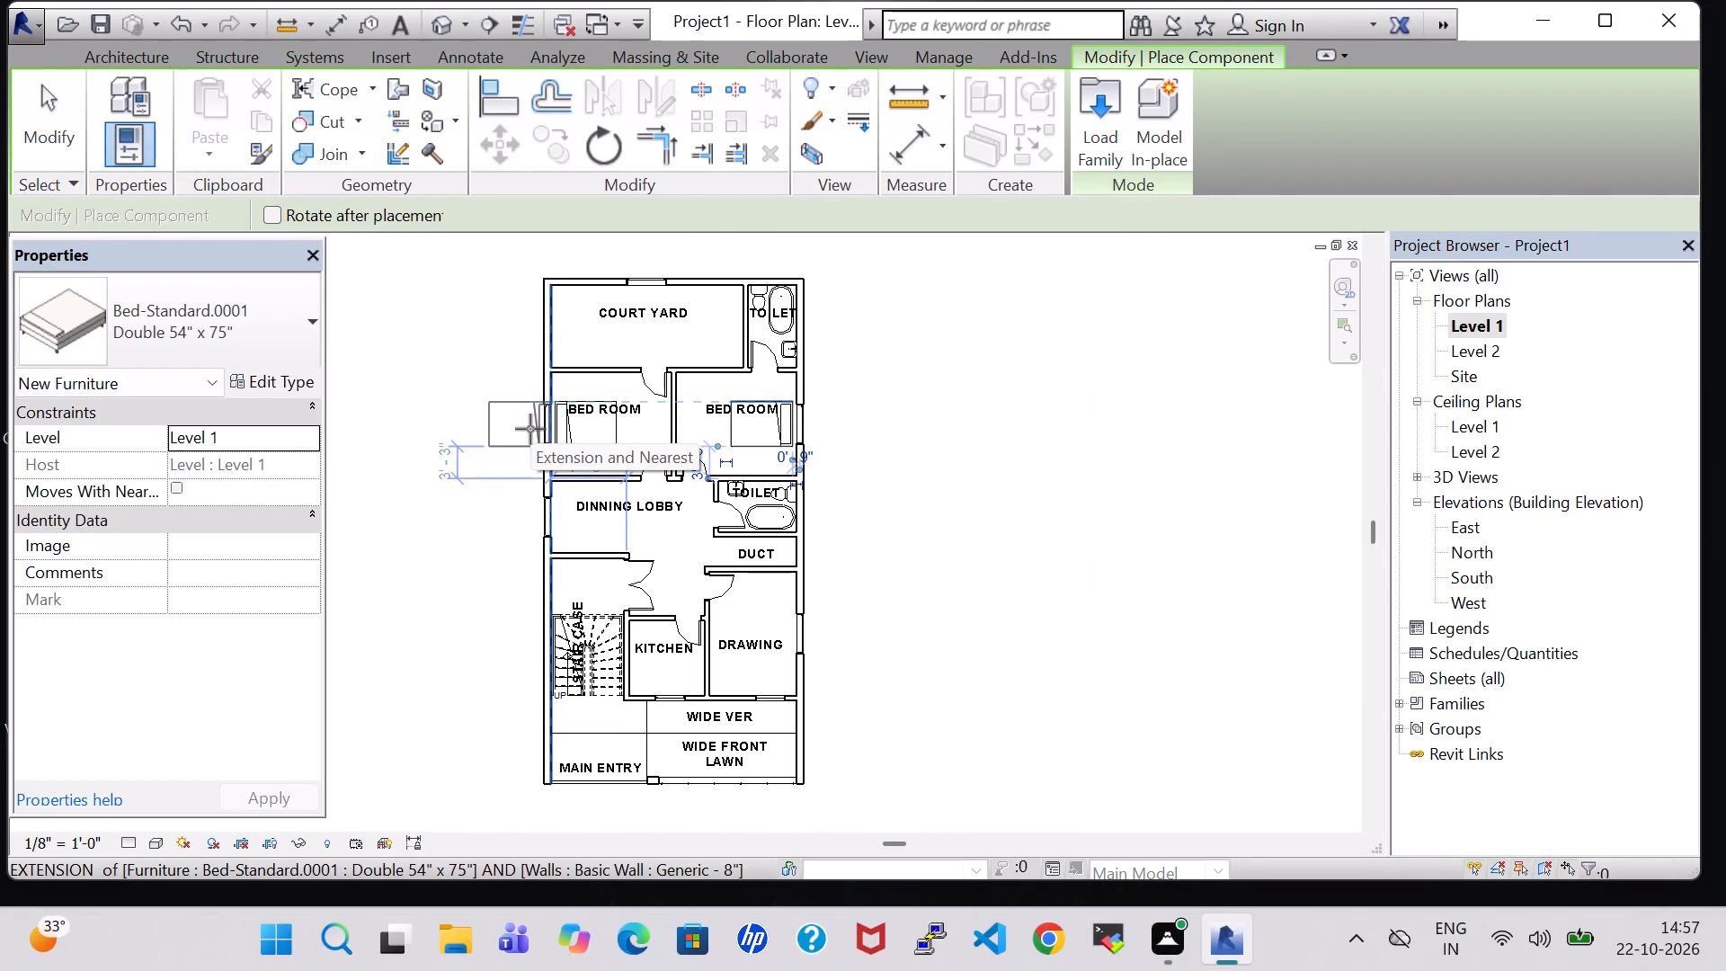
{"action": "key", "text": "Escape"}
{"action": "key", "text": "Escape"}
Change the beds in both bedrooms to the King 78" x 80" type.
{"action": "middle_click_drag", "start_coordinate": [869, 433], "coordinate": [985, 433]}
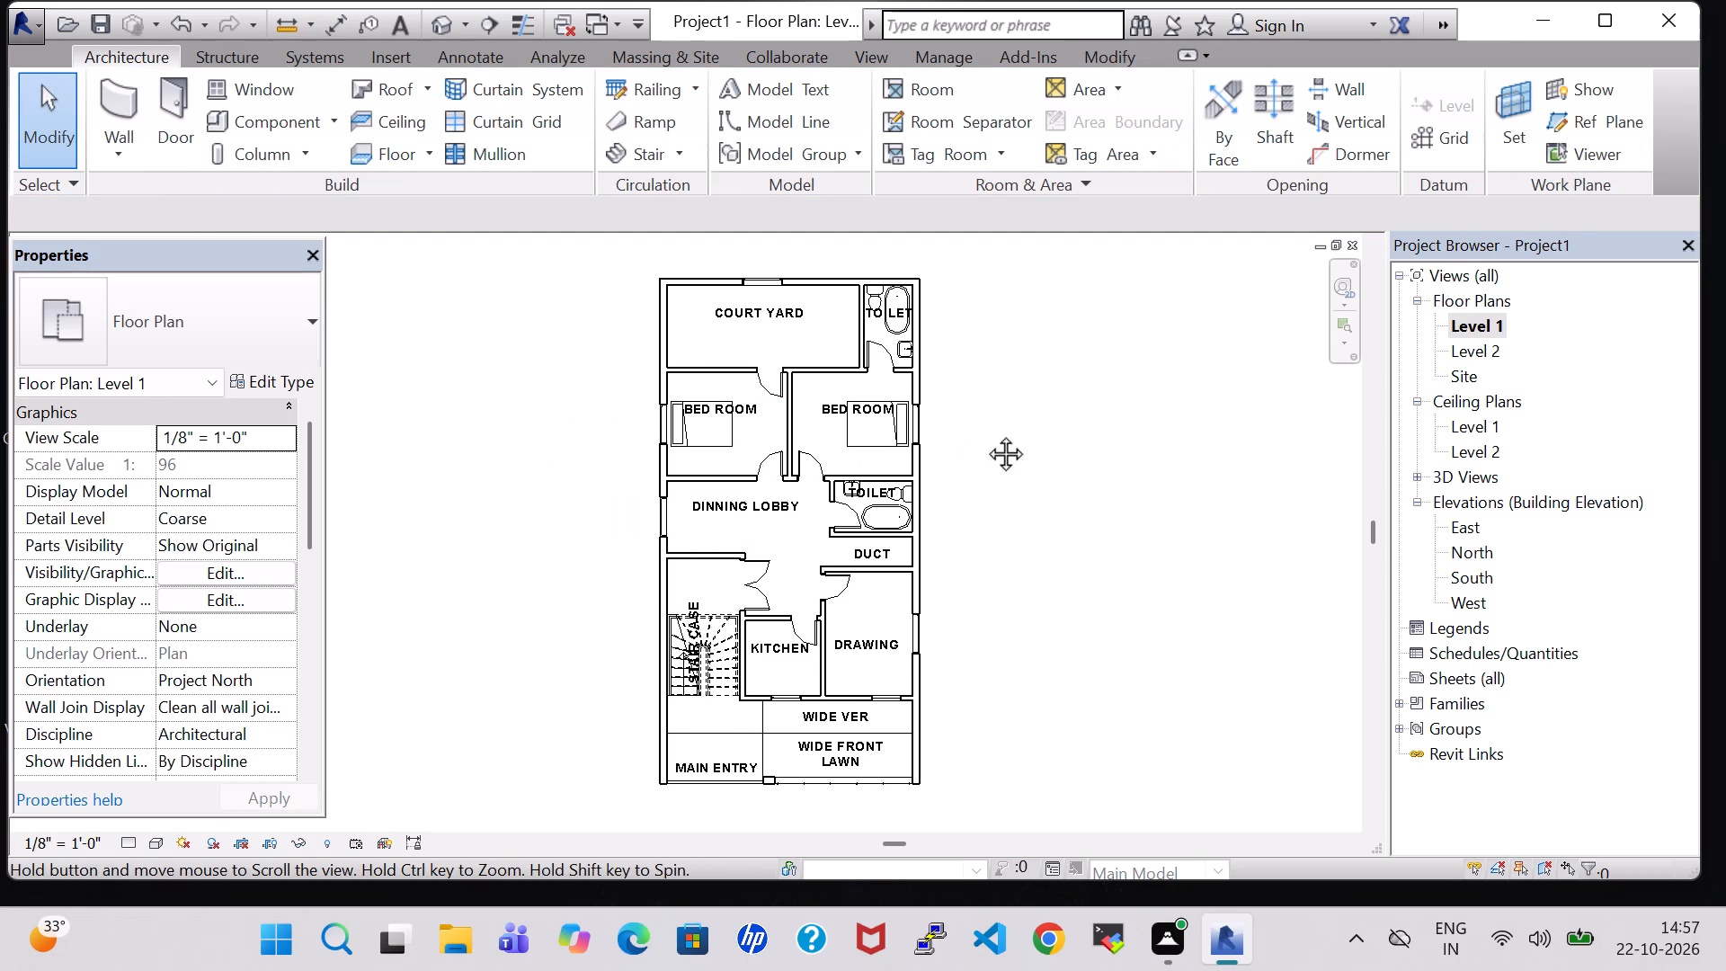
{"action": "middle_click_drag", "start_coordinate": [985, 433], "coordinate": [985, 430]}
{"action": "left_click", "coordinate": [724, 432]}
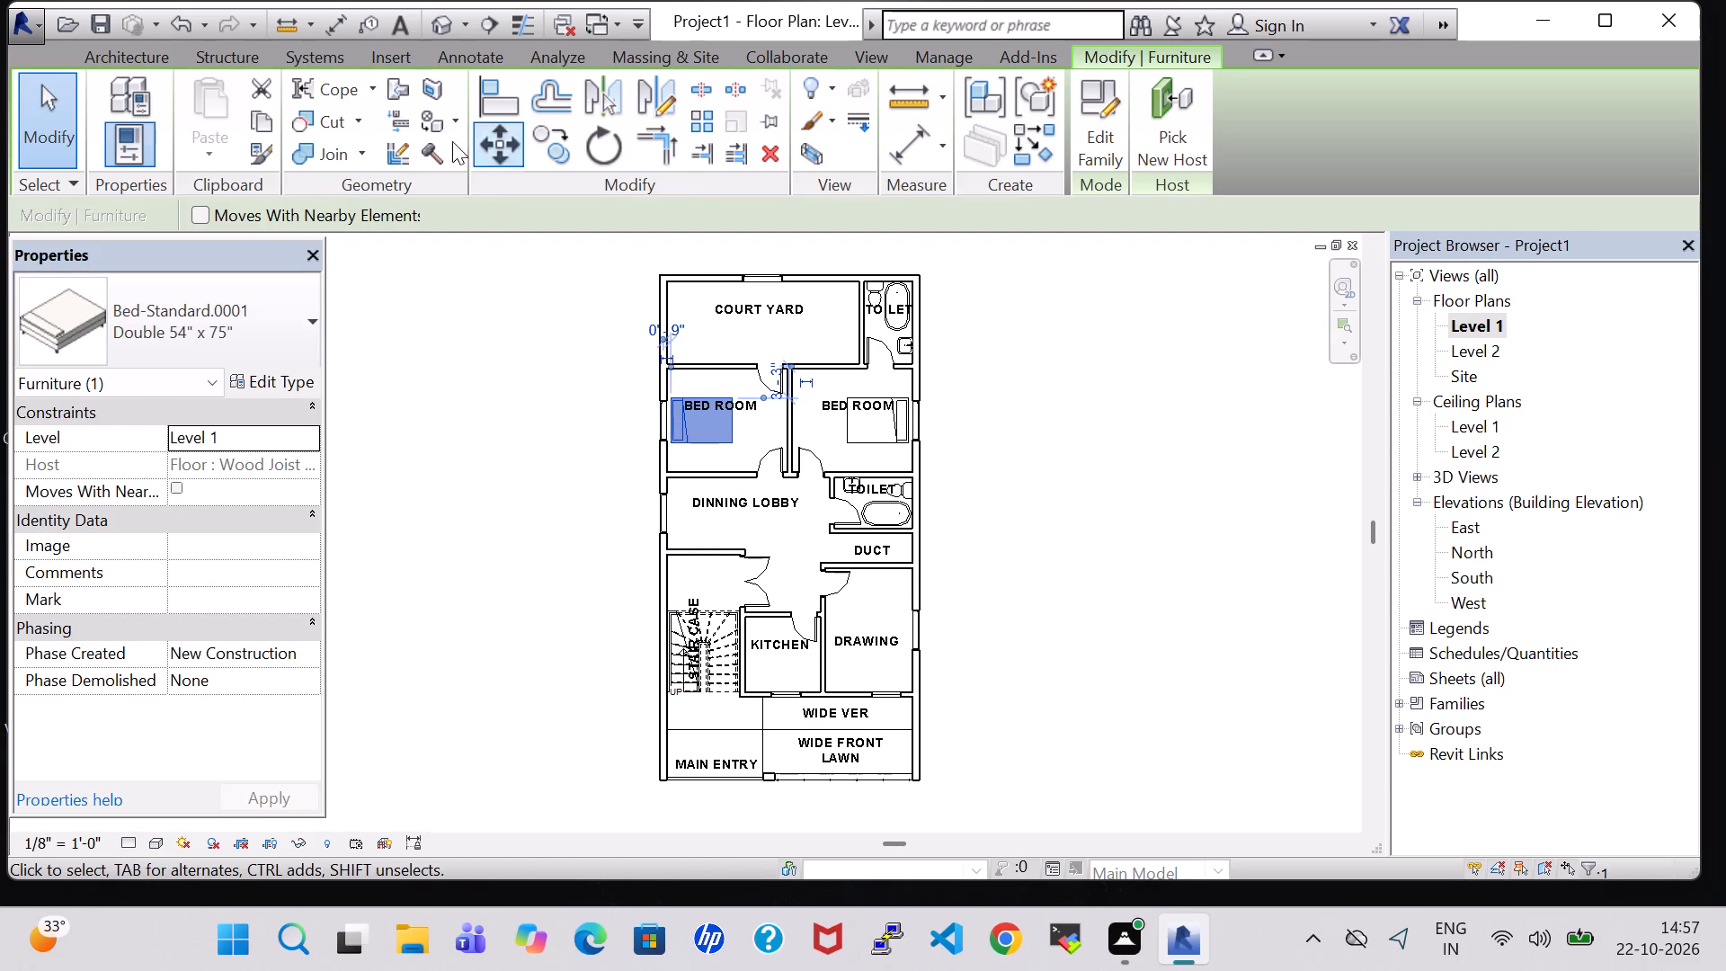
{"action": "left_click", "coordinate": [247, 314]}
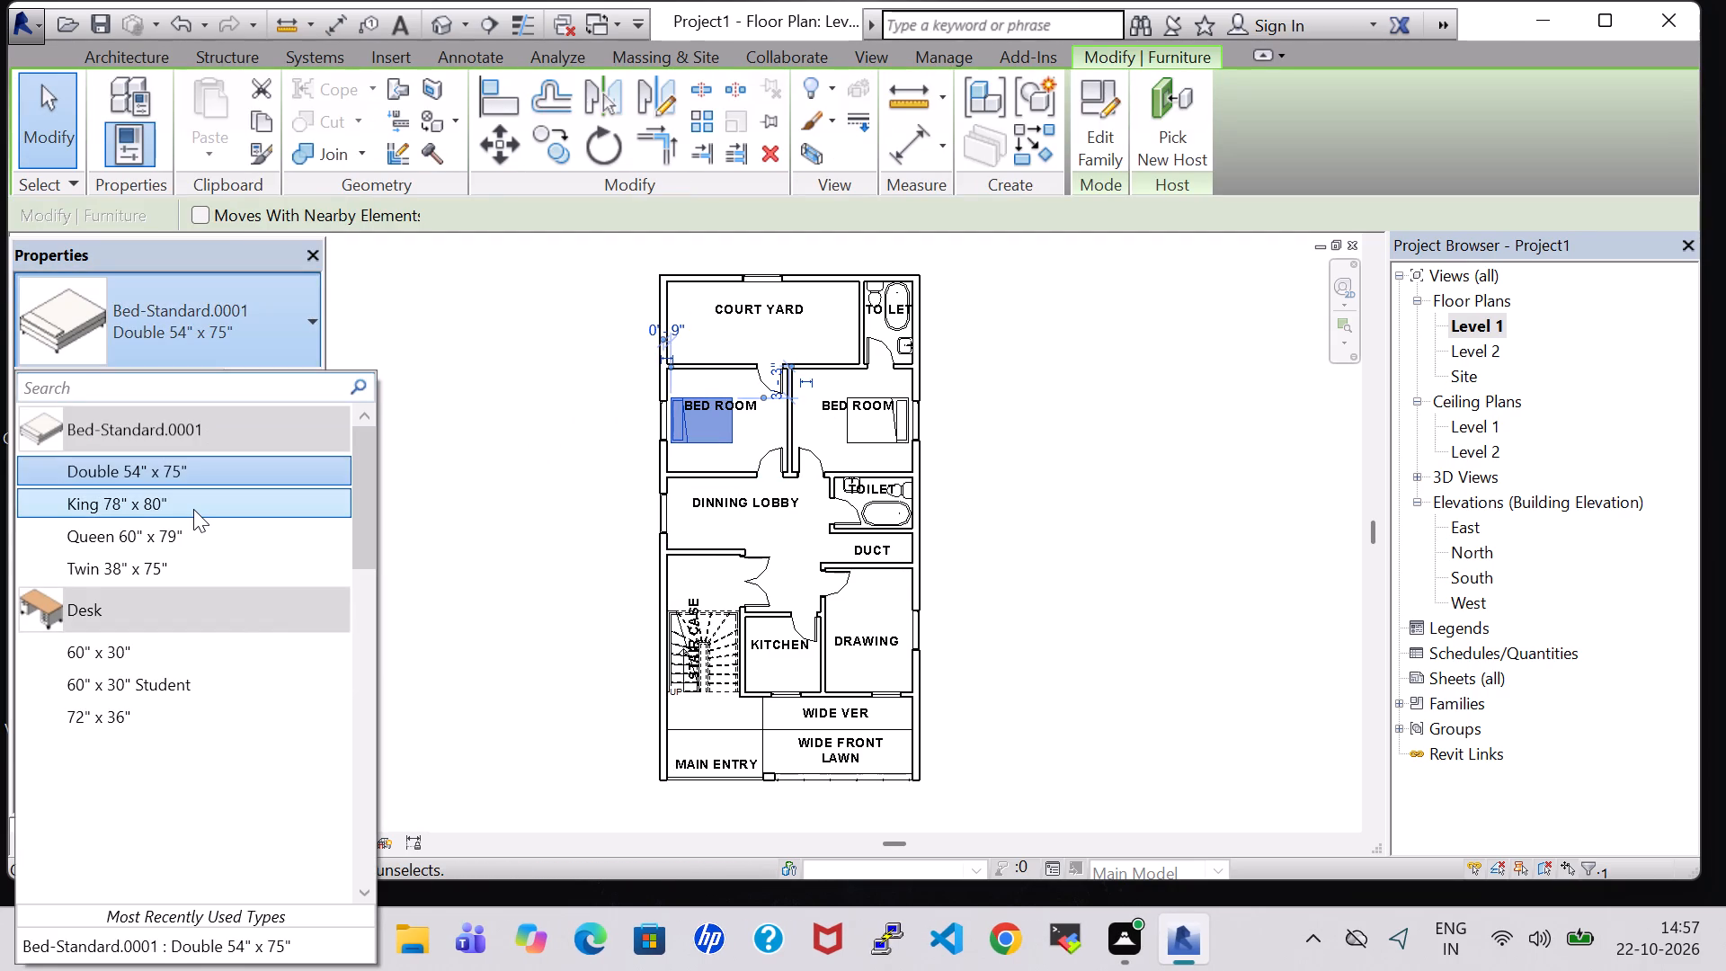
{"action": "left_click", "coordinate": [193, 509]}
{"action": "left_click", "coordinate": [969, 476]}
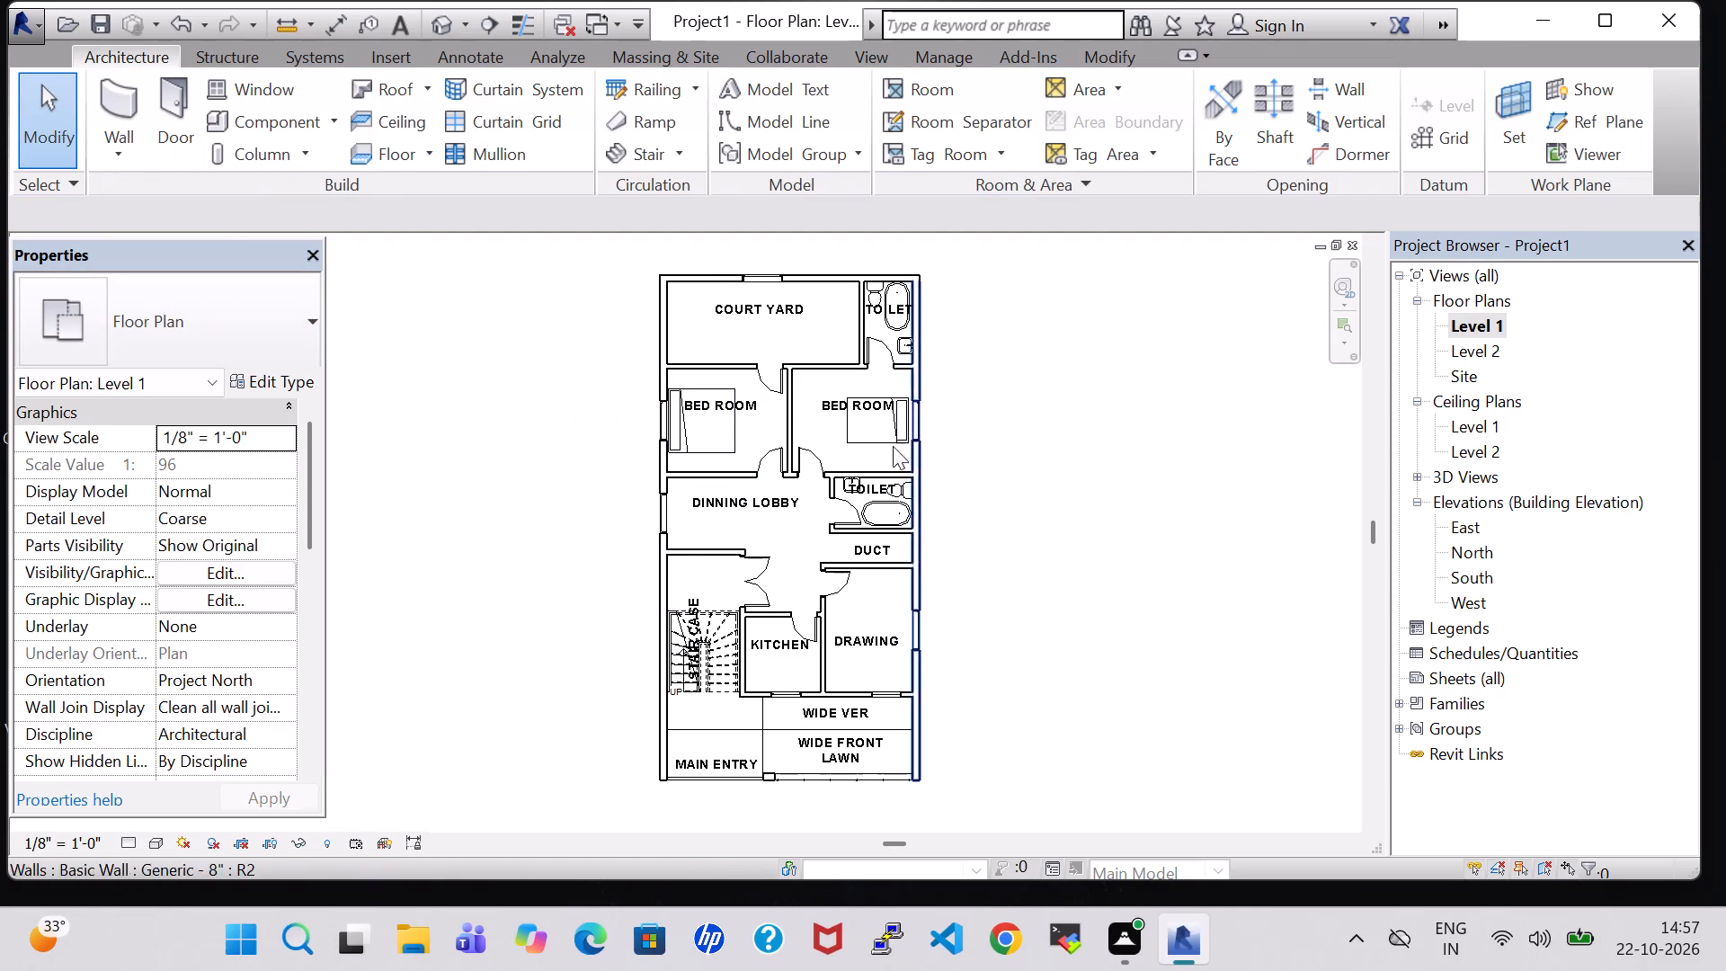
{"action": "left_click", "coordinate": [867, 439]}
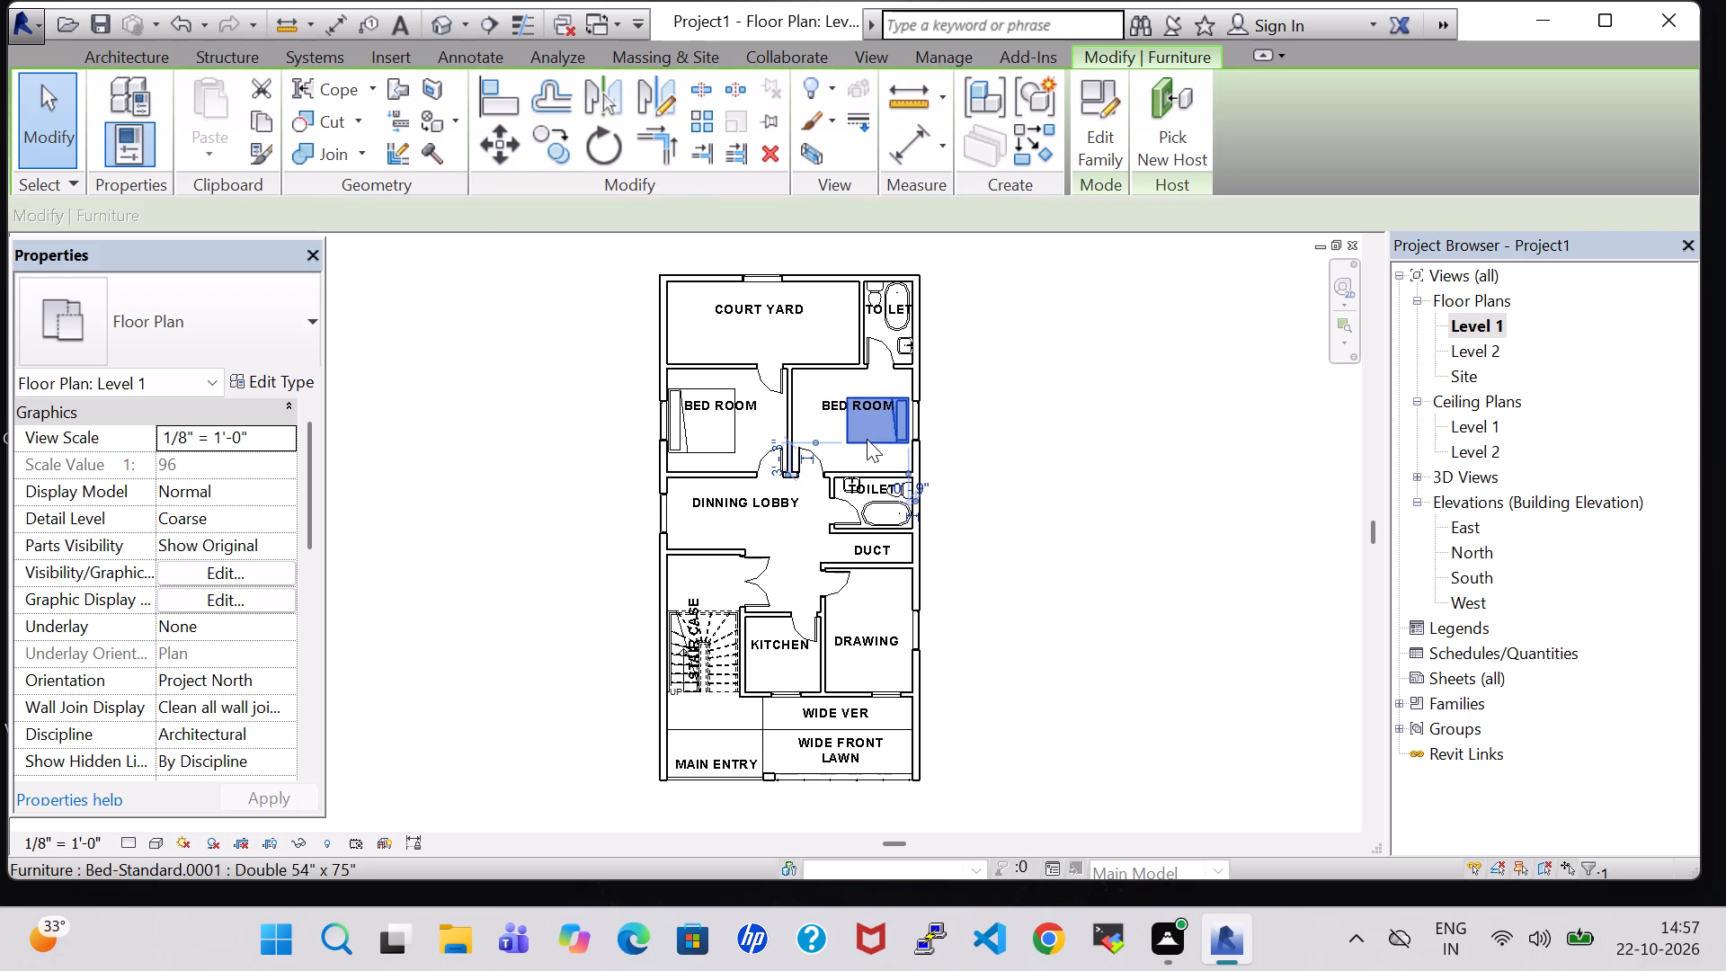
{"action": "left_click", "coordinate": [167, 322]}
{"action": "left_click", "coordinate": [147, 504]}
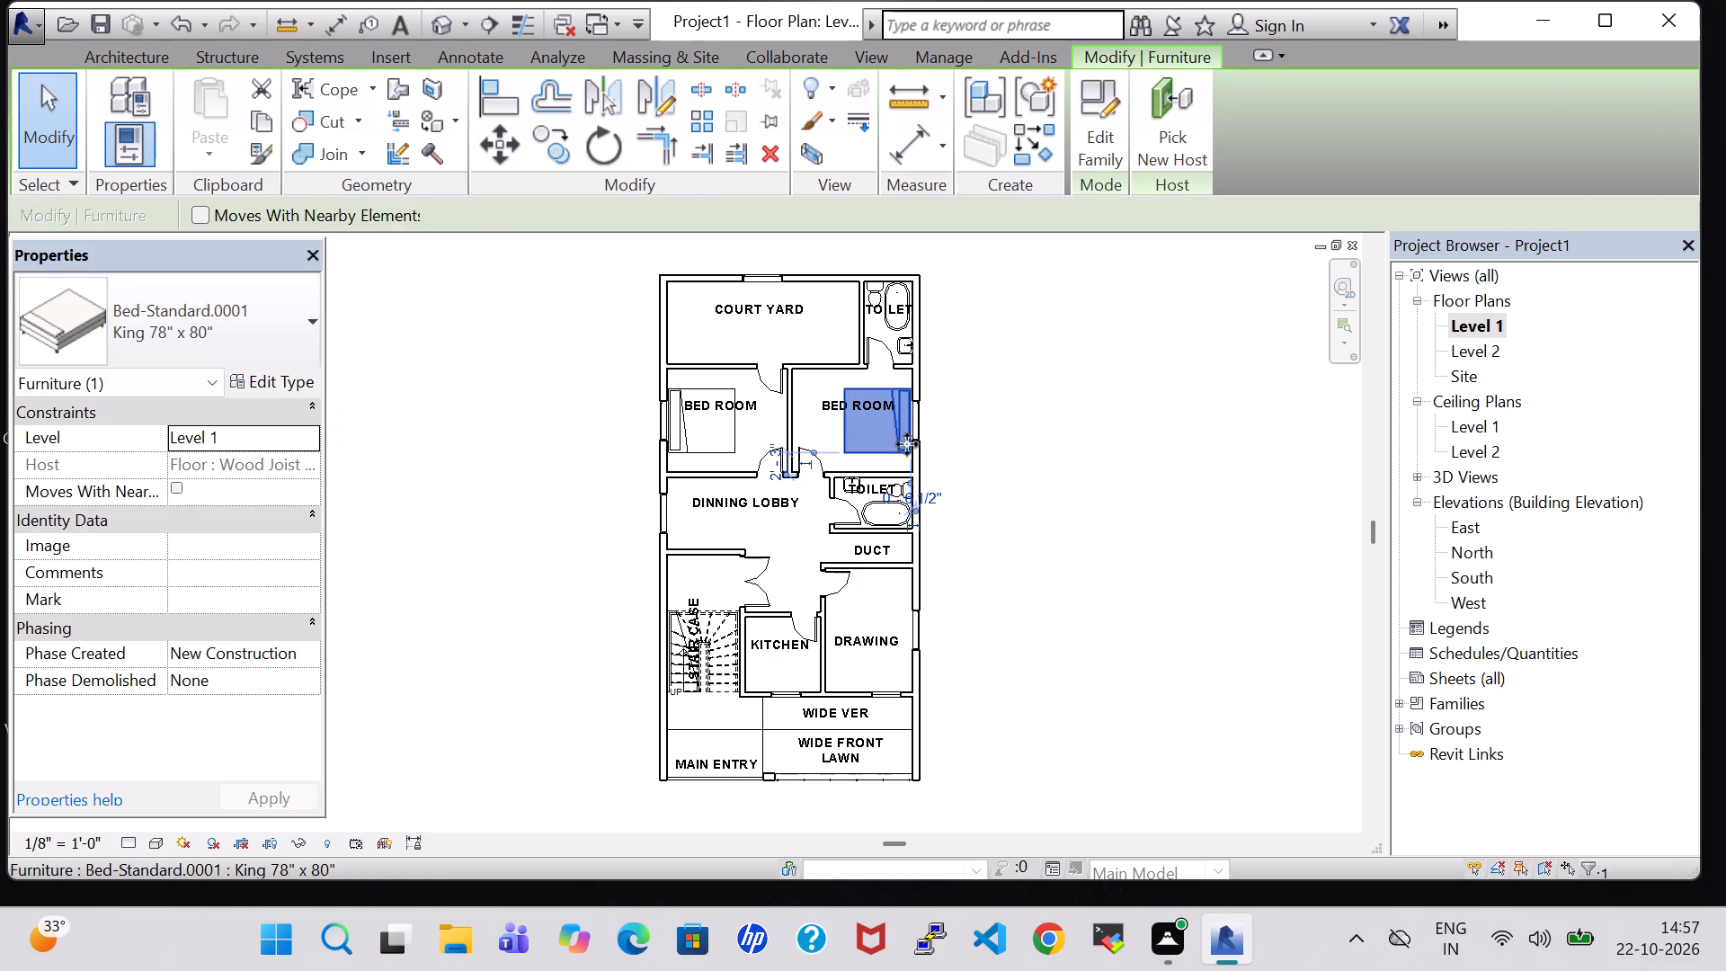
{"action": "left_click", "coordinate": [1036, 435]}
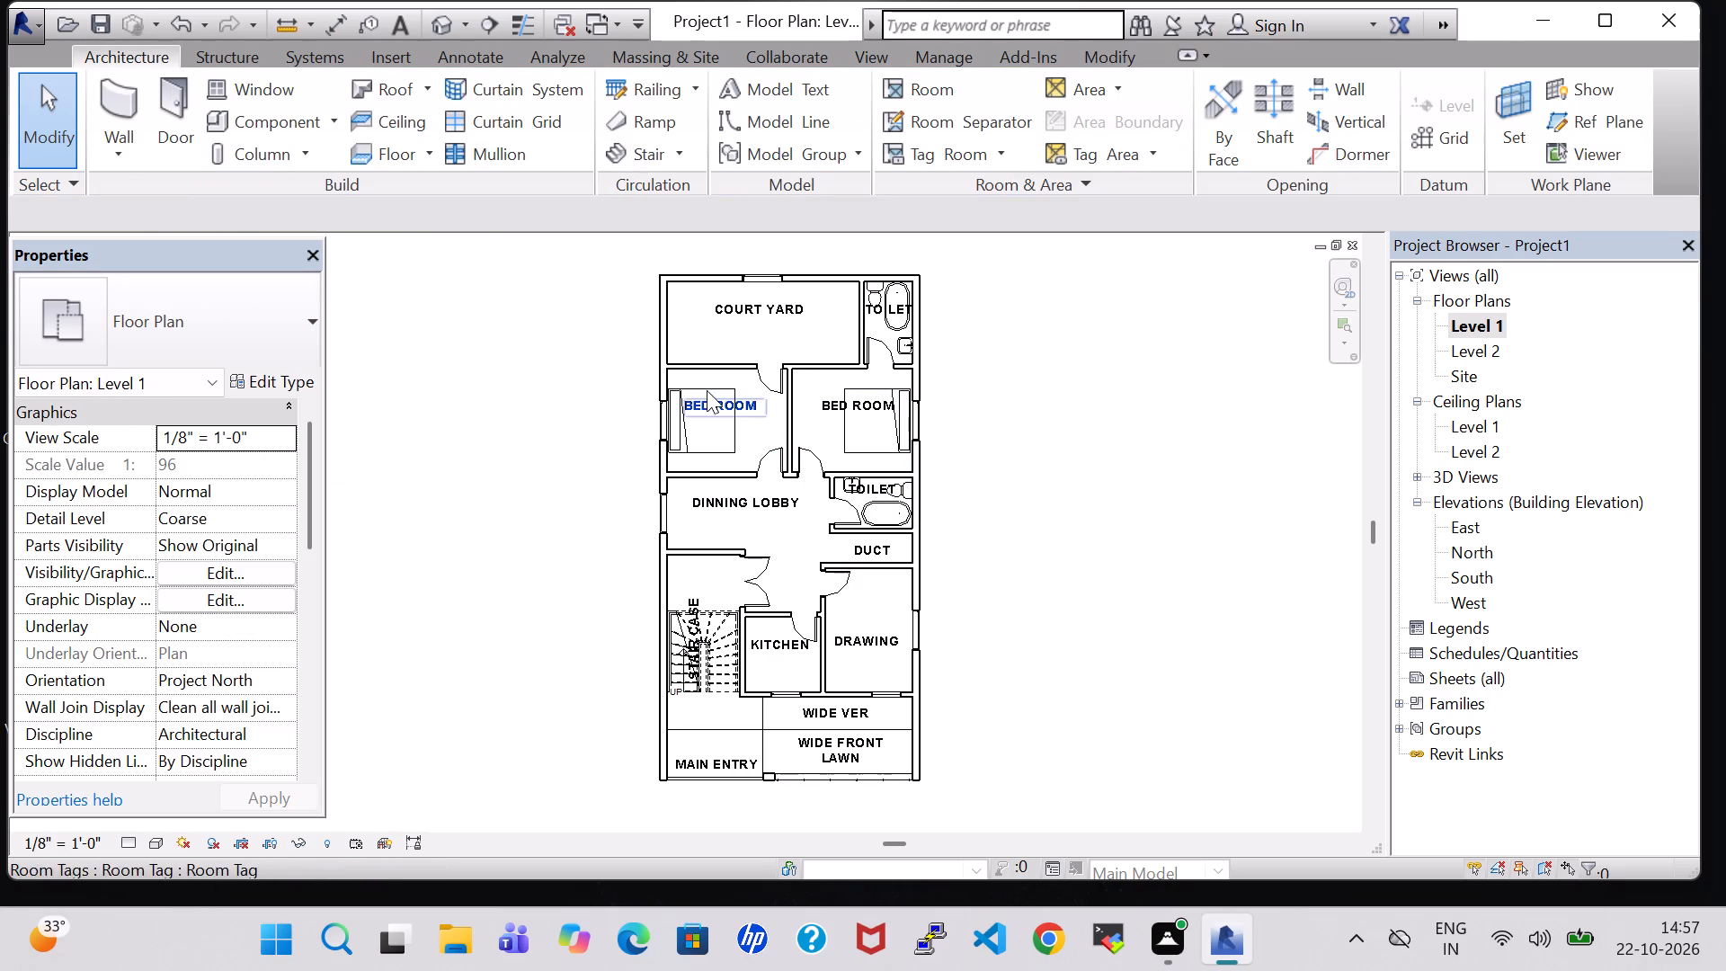
Change the beds in both bedrooms to the Queen 60" x 79" type.
{"action": "left_click", "coordinate": [707, 381]}
{"action": "left_click", "coordinate": [282, 332]}
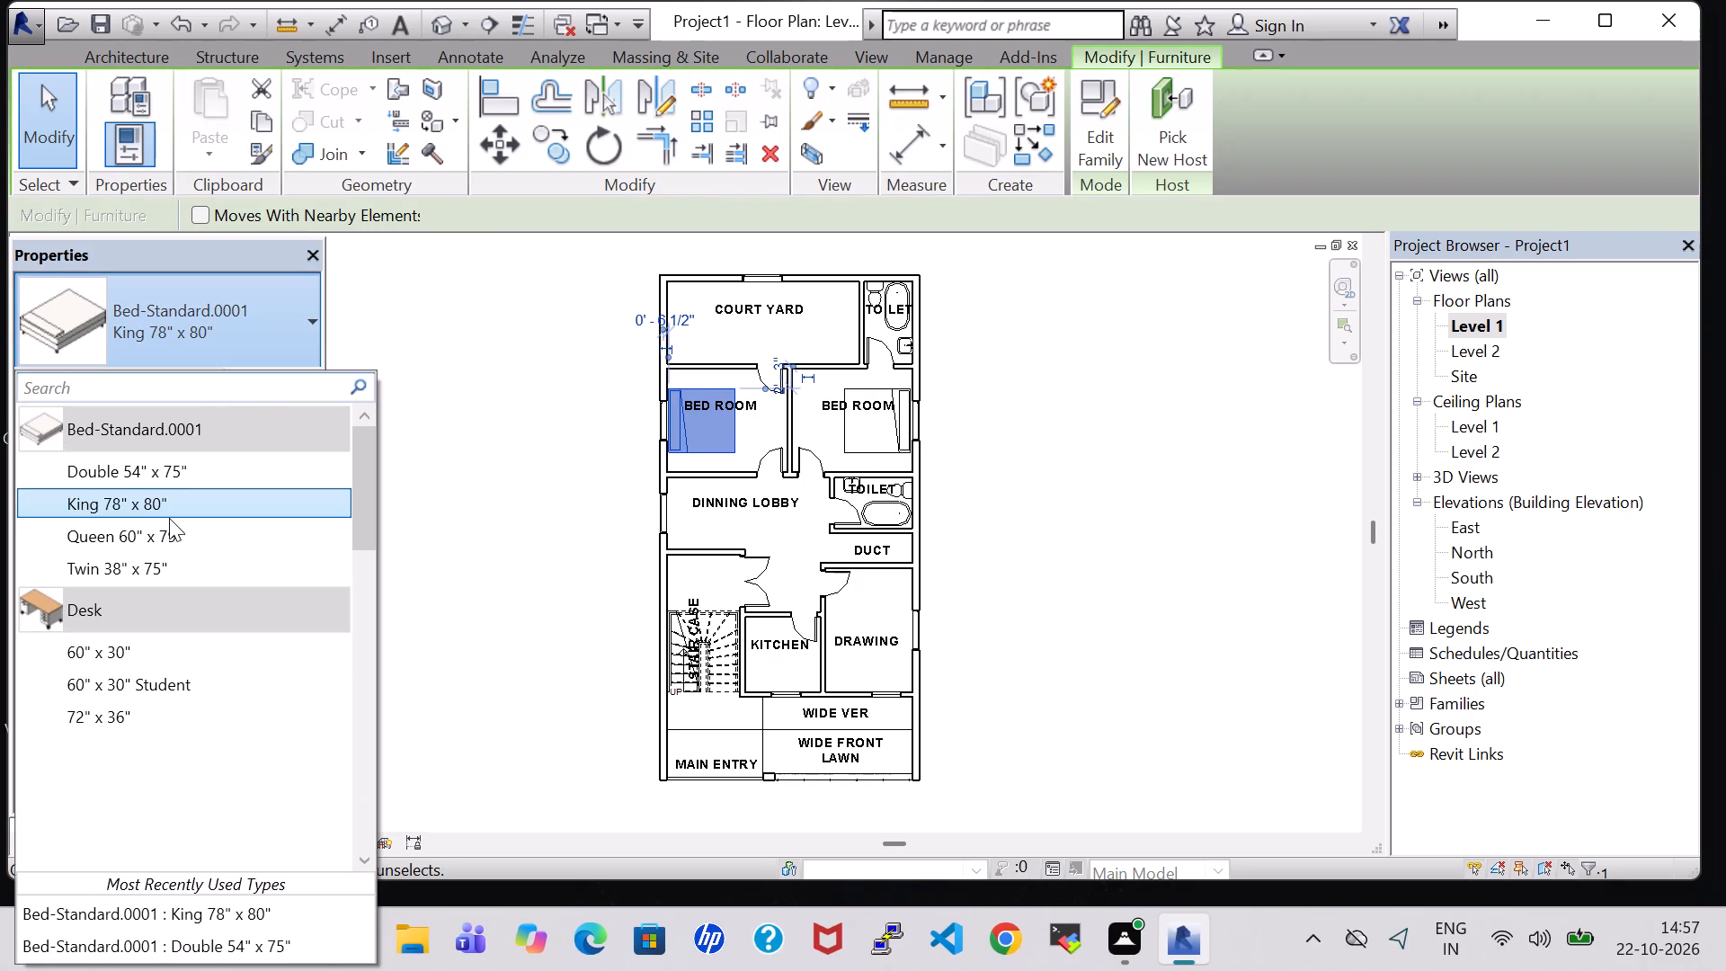
{"action": "left_click", "coordinate": [160, 534]}
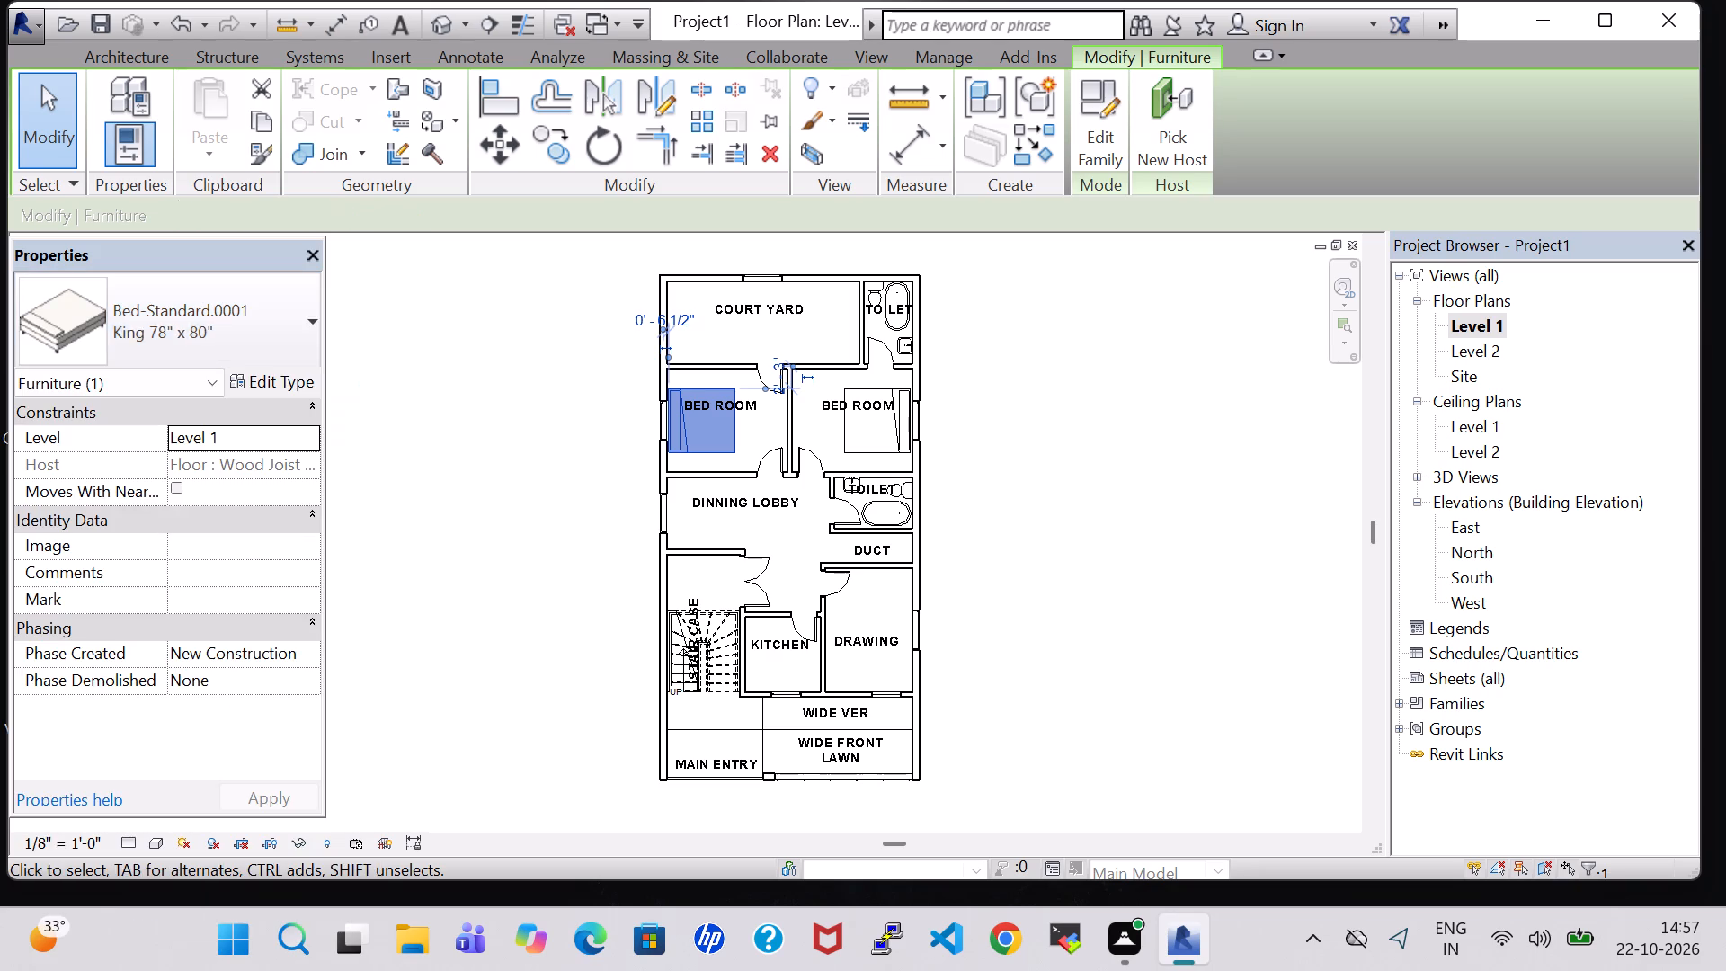
{"action": "left_click", "coordinate": [881, 383]}
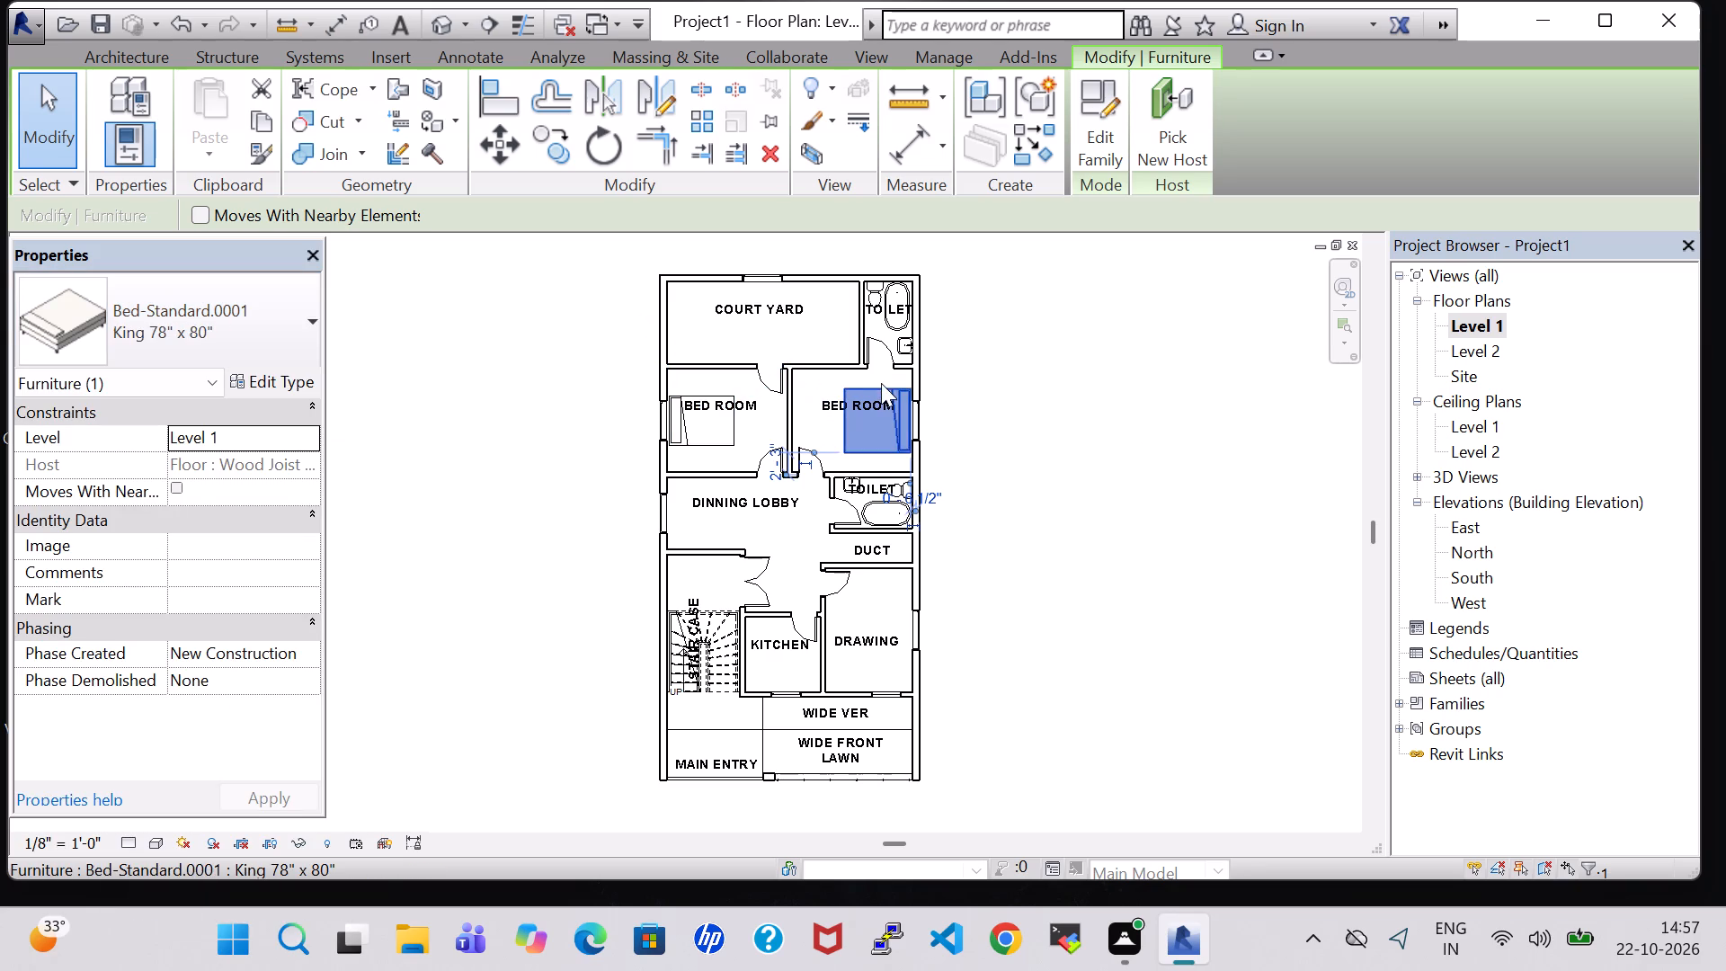
{"action": "left_click", "coordinate": [148, 318]}
{"action": "left_click", "coordinate": [148, 541]}
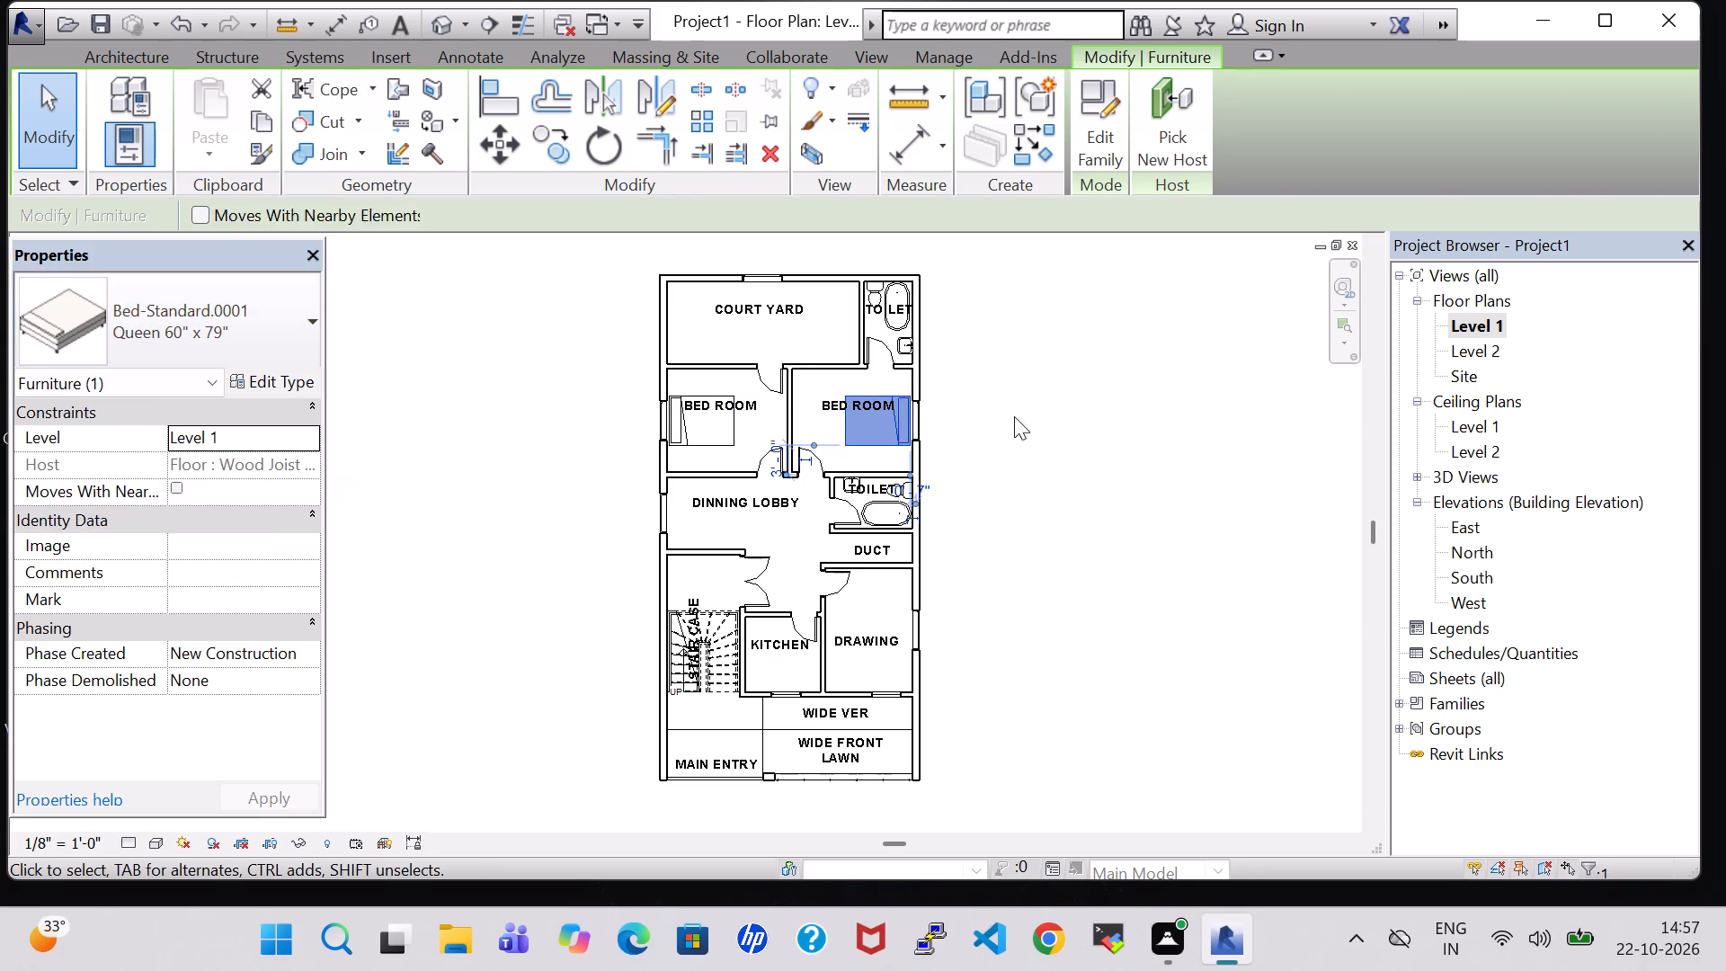
{"action": "left_click", "coordinate": [1058, 417]}
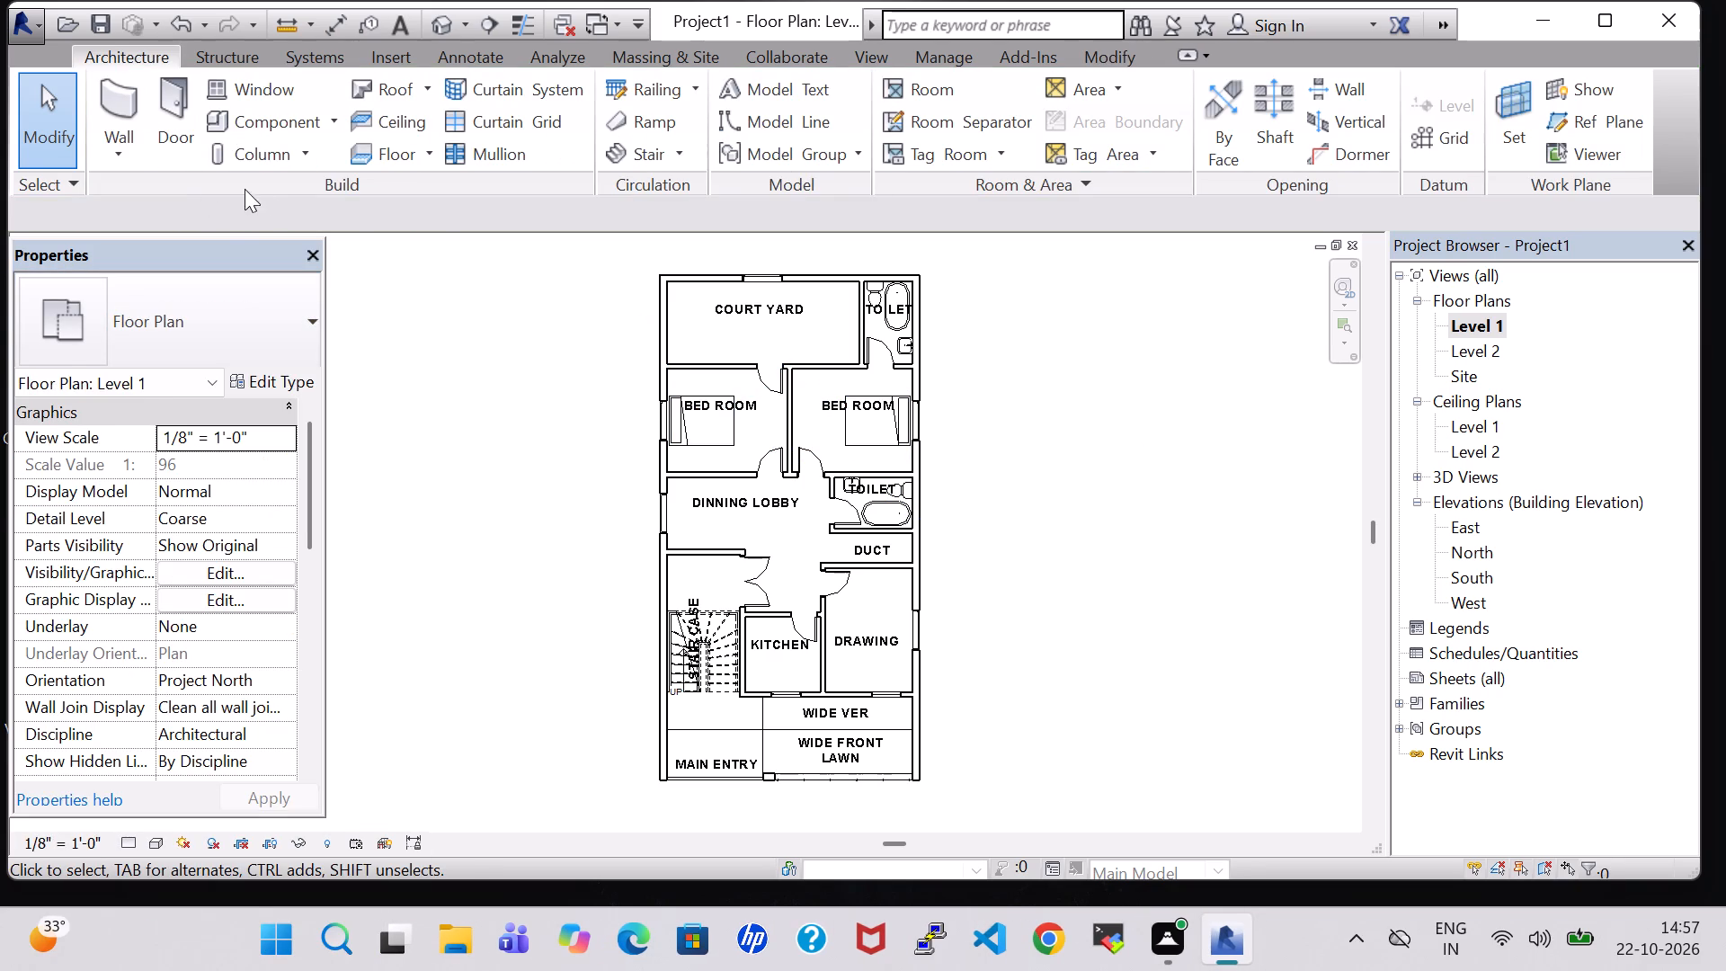
Load the Table-Night Stand family from the Furniture library's Tables folder for component placement.
{"action": "left_click", "coordinate": [245, 115]}
{"action": "left_click", "coordinate": [1108, 146]}
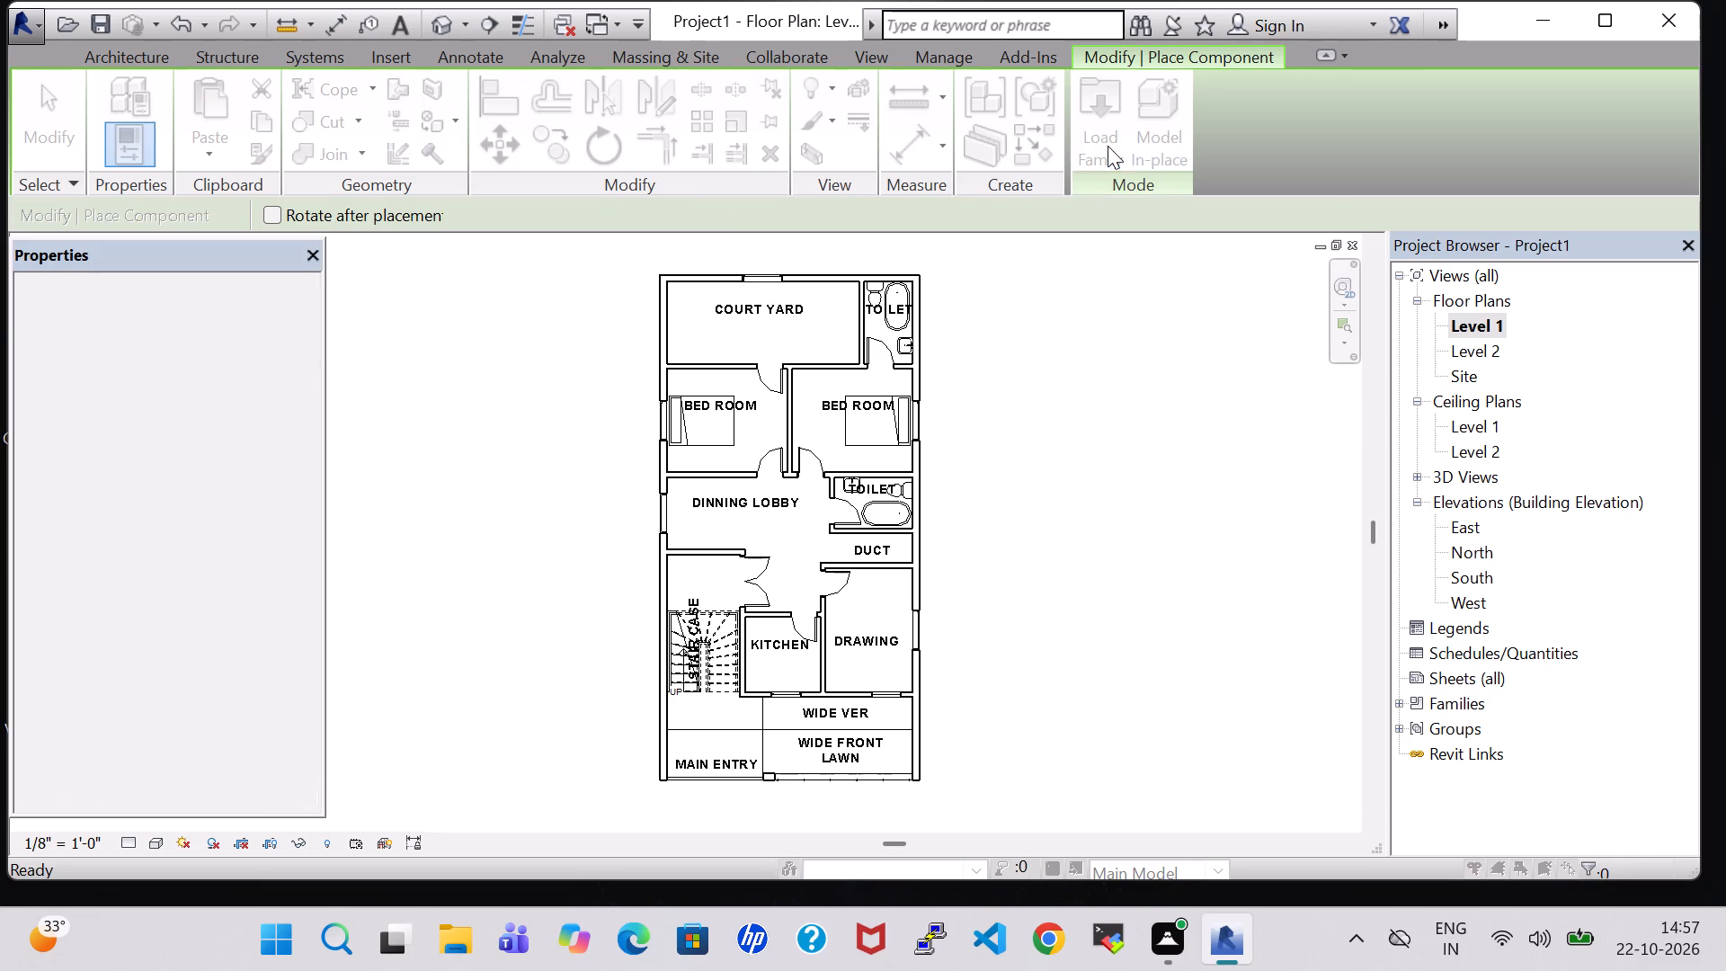
{"action": "scroll", "coordinate": [905, 552], "scroll_direction": "down", "scroll_amount": 1}
{"action": "double_click", "coordinate": [966, 375]}
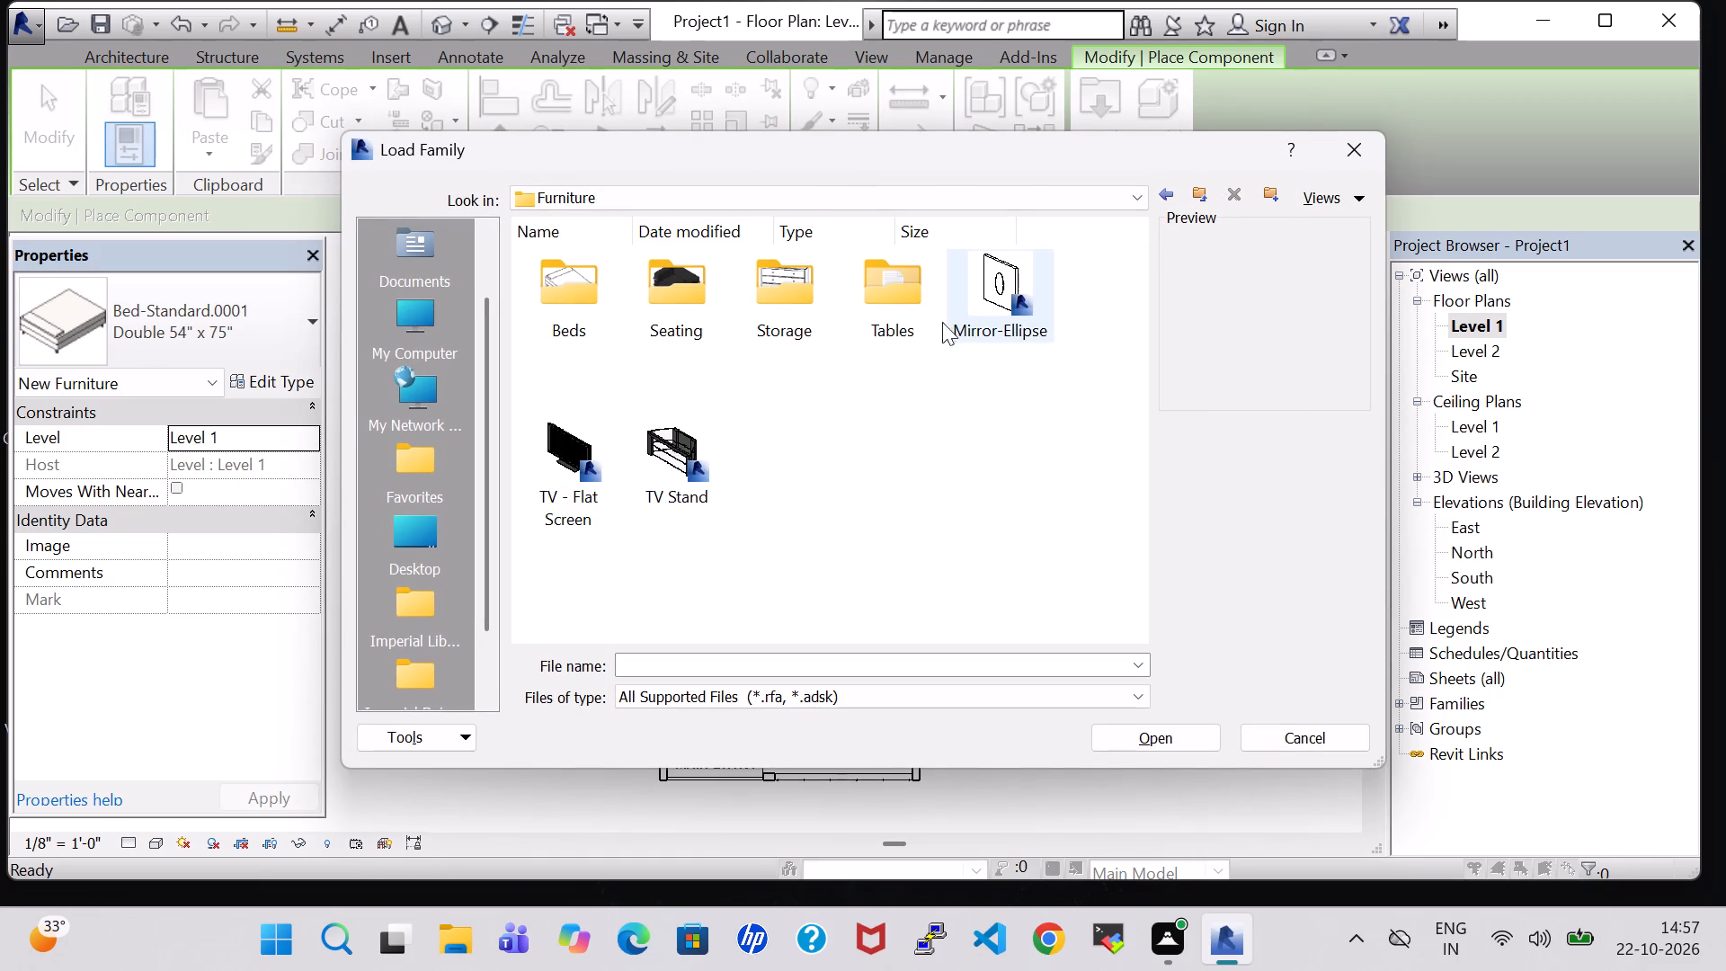
{"action": "double_click", "coordinate": [890, 312]}
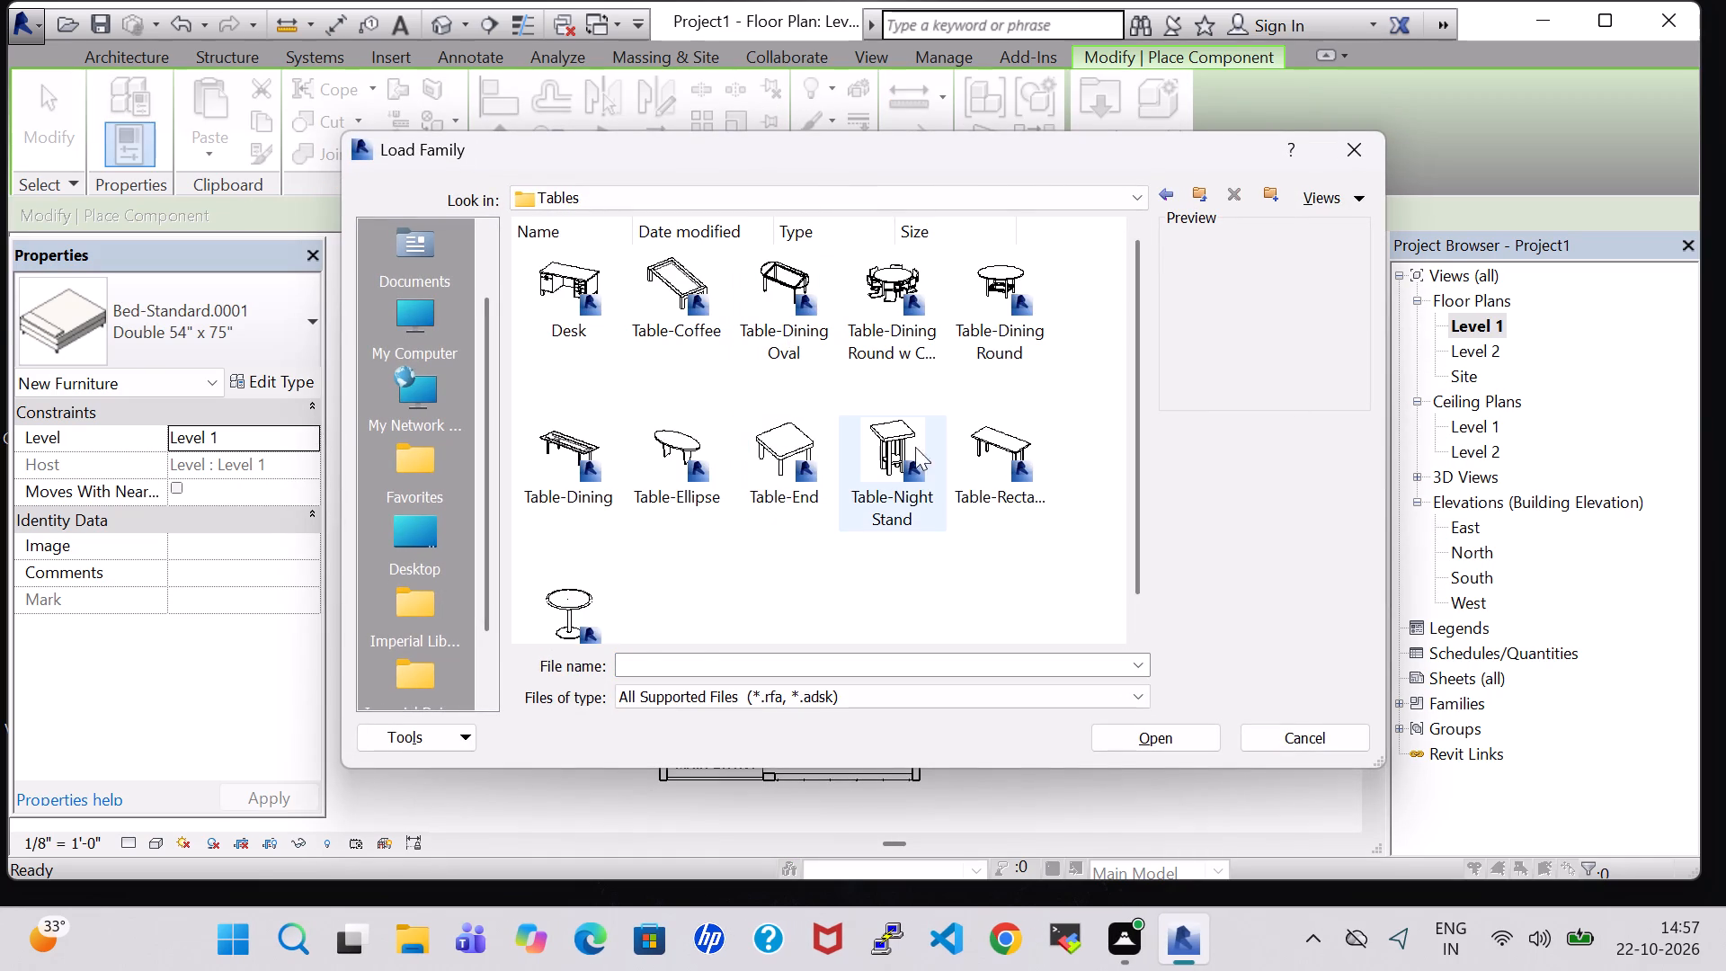
{"action": "left_click", "coordinate": [939, 458]}
{"action": "left_click", "coordinate": [1161, 742]}
Place a 24" x 24" x 30" night stand on each side of the west bedroom's bed, against the west wall.
{"action": "scroll", "coordinate": [723, 511], "scroll_direction": "up", "scroll_amount": 4}
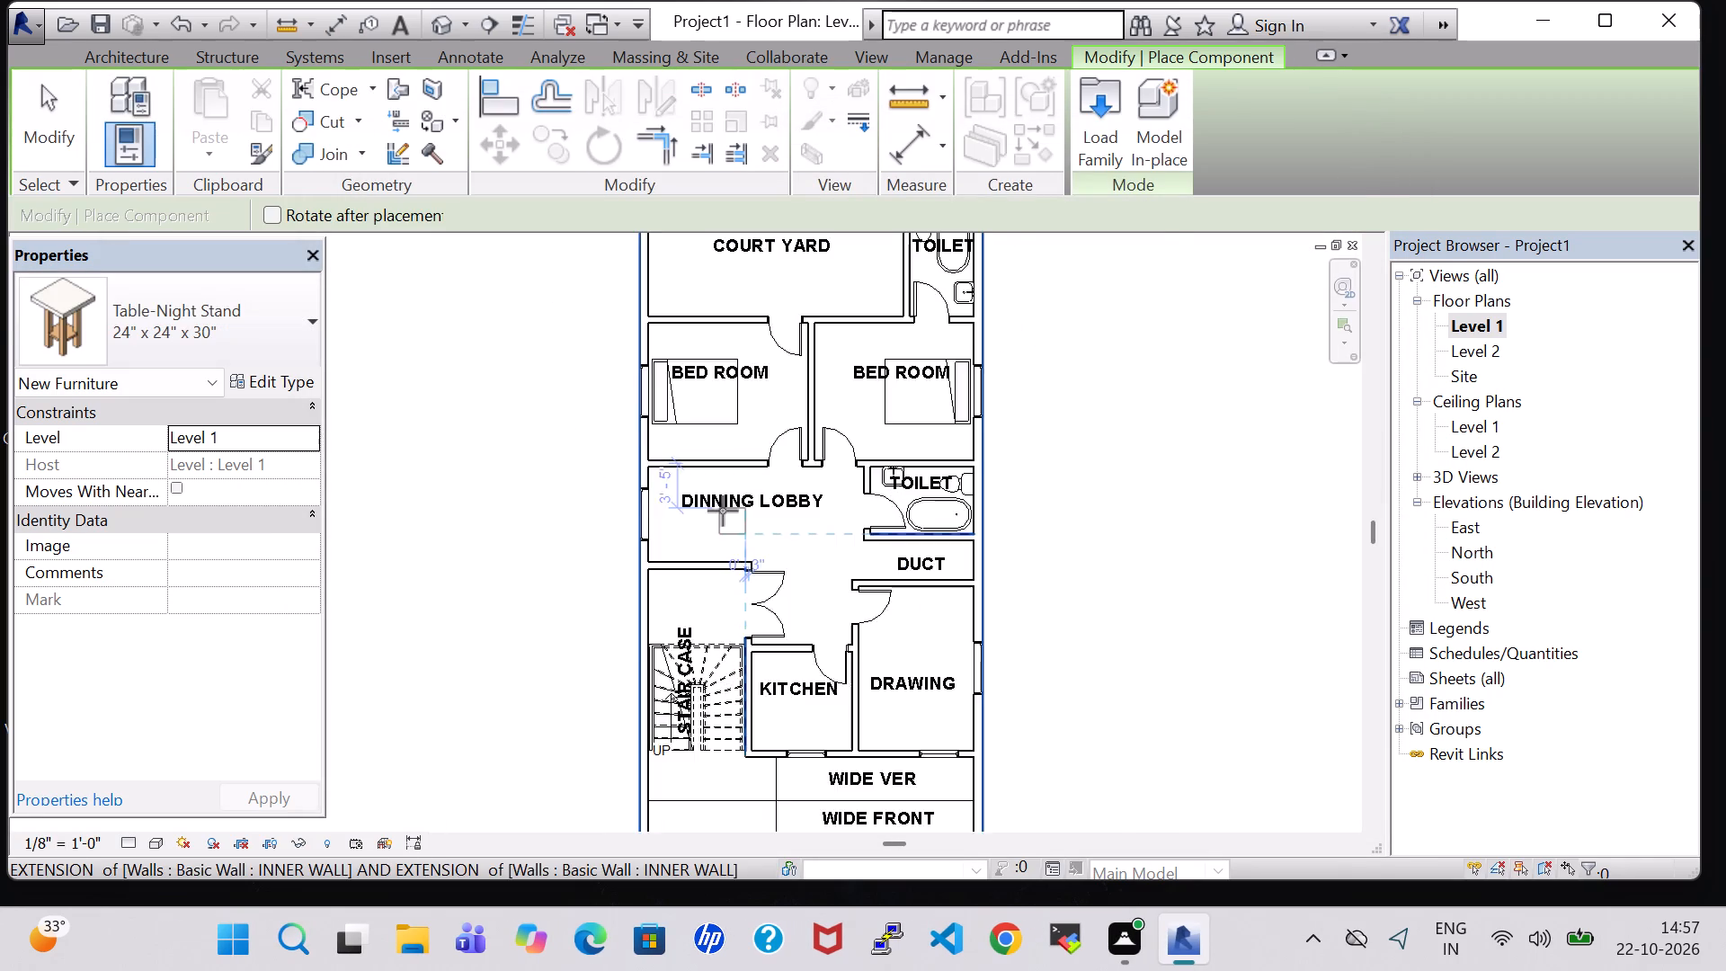
{"action": "scroll", "coordinate": [723, 511], "scroll_direction": "up", "scroll_amount": 2}
{"action": "scroll", "coordinate": [620, 393], "scroll_direction": "up", "scroll_amount": 3}
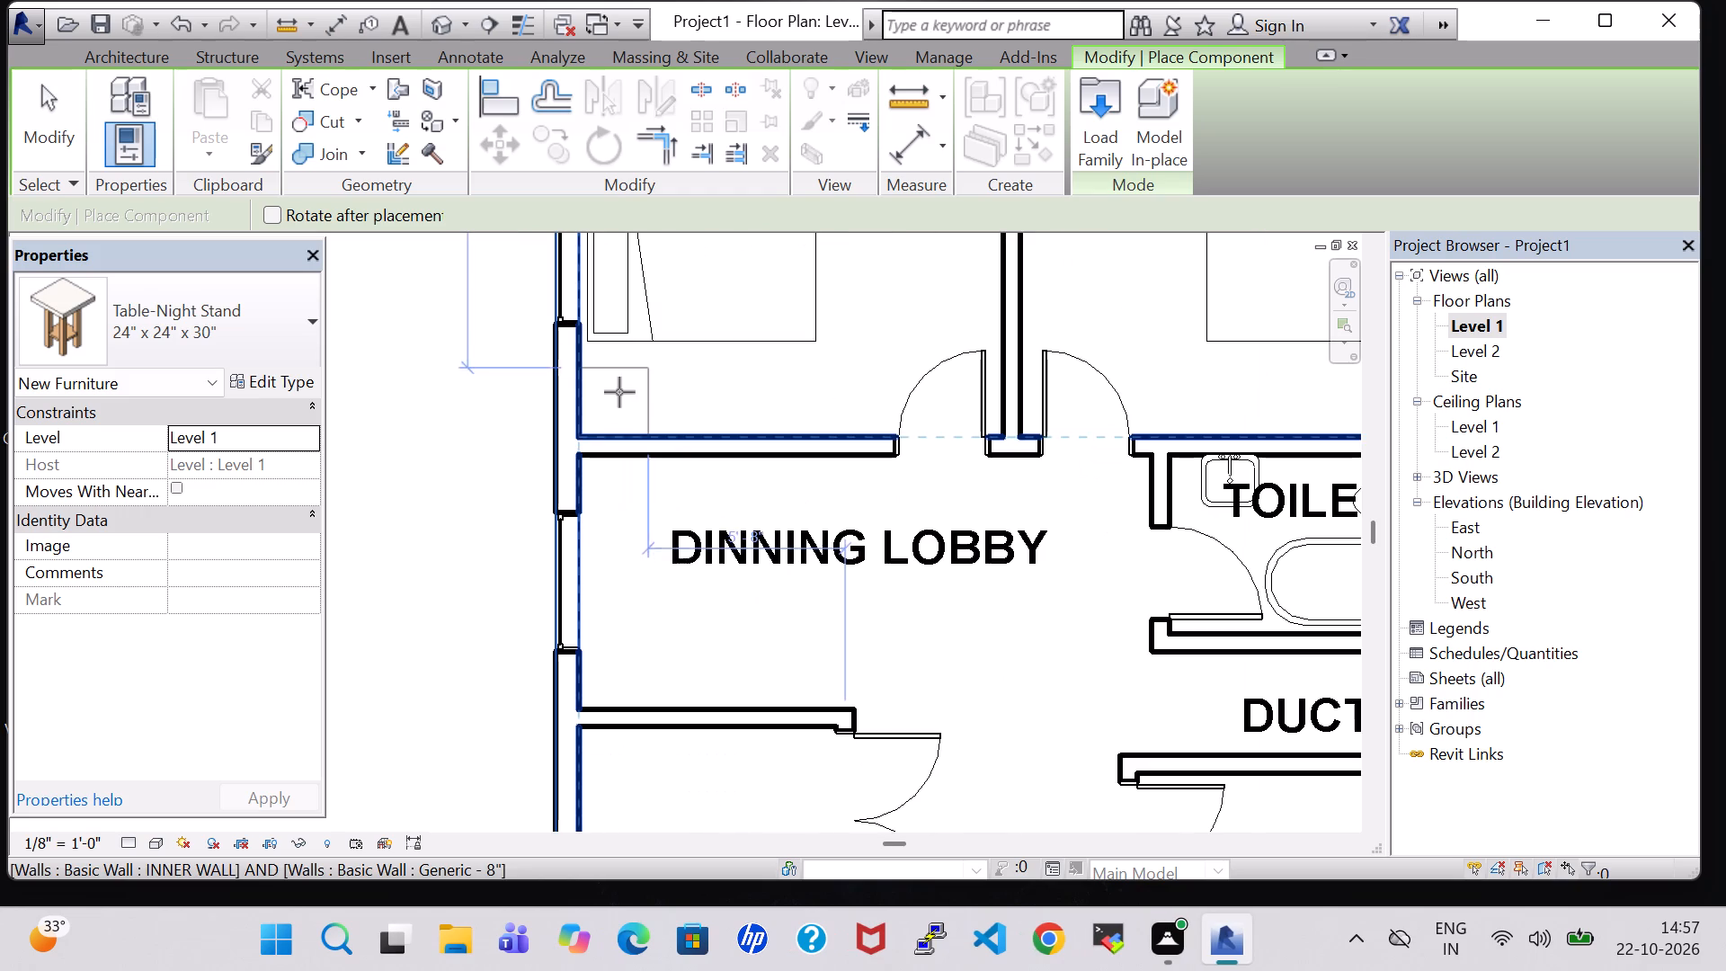
{"action": "left_click", "coordinate": [612, 390]}
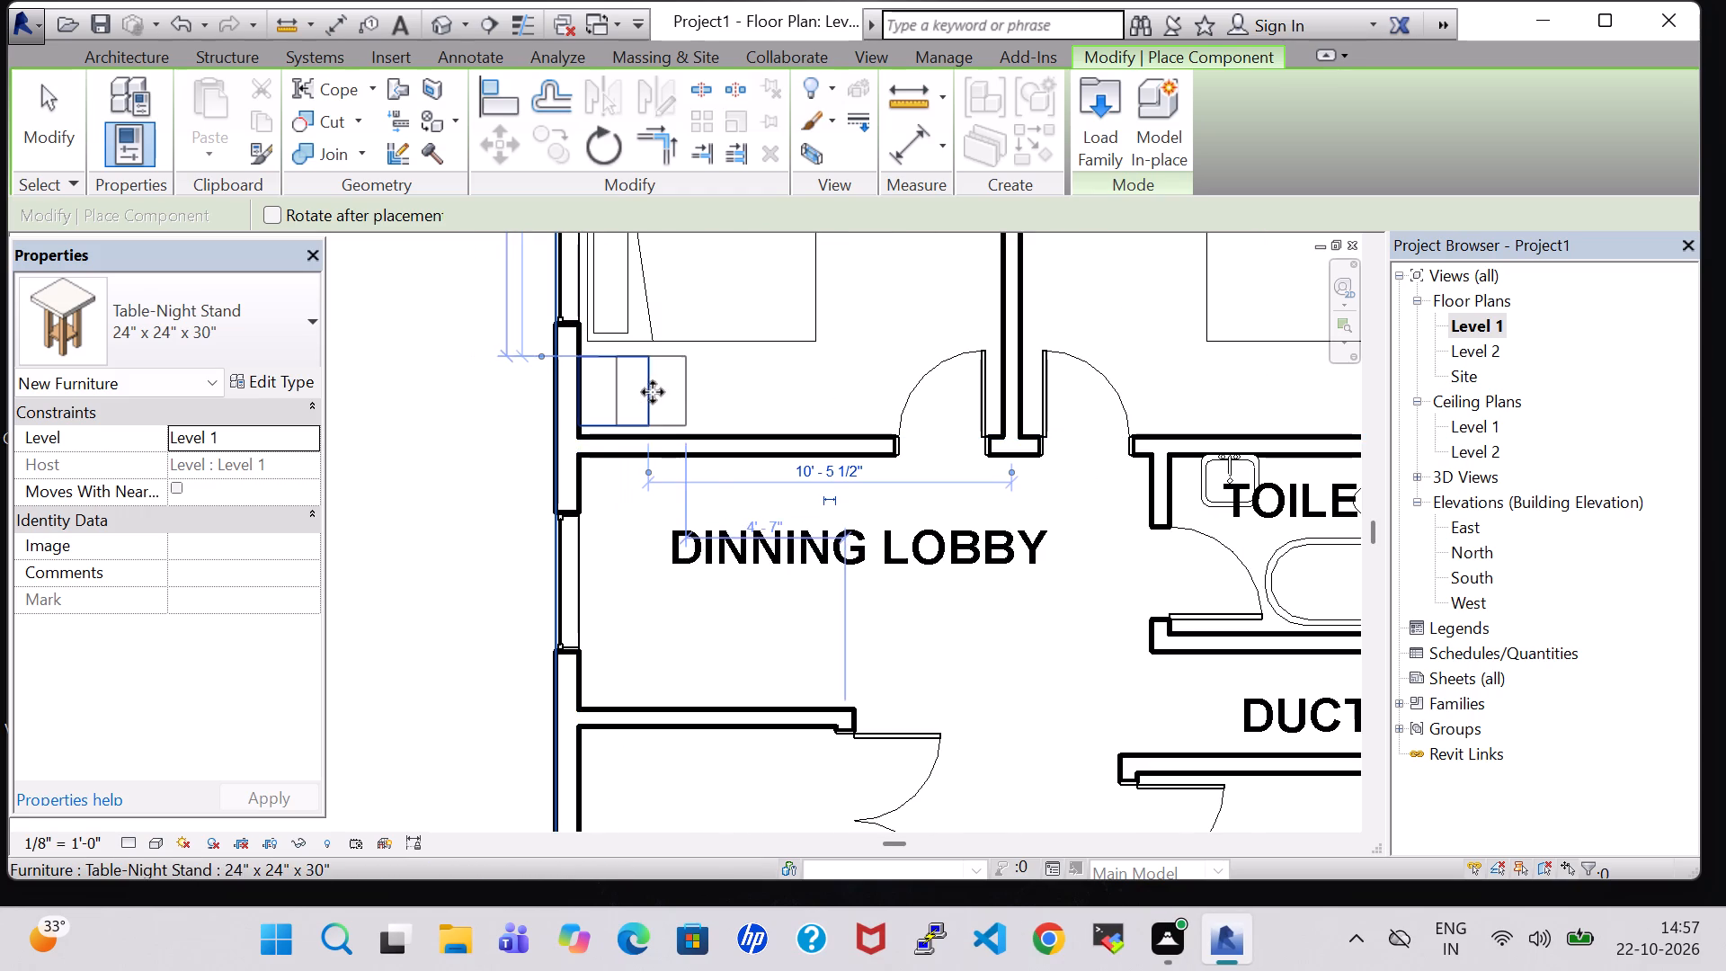
{"action": "middle_click_drag", "start_coordinate": [681, 400], "coordinate": [704, 824]}
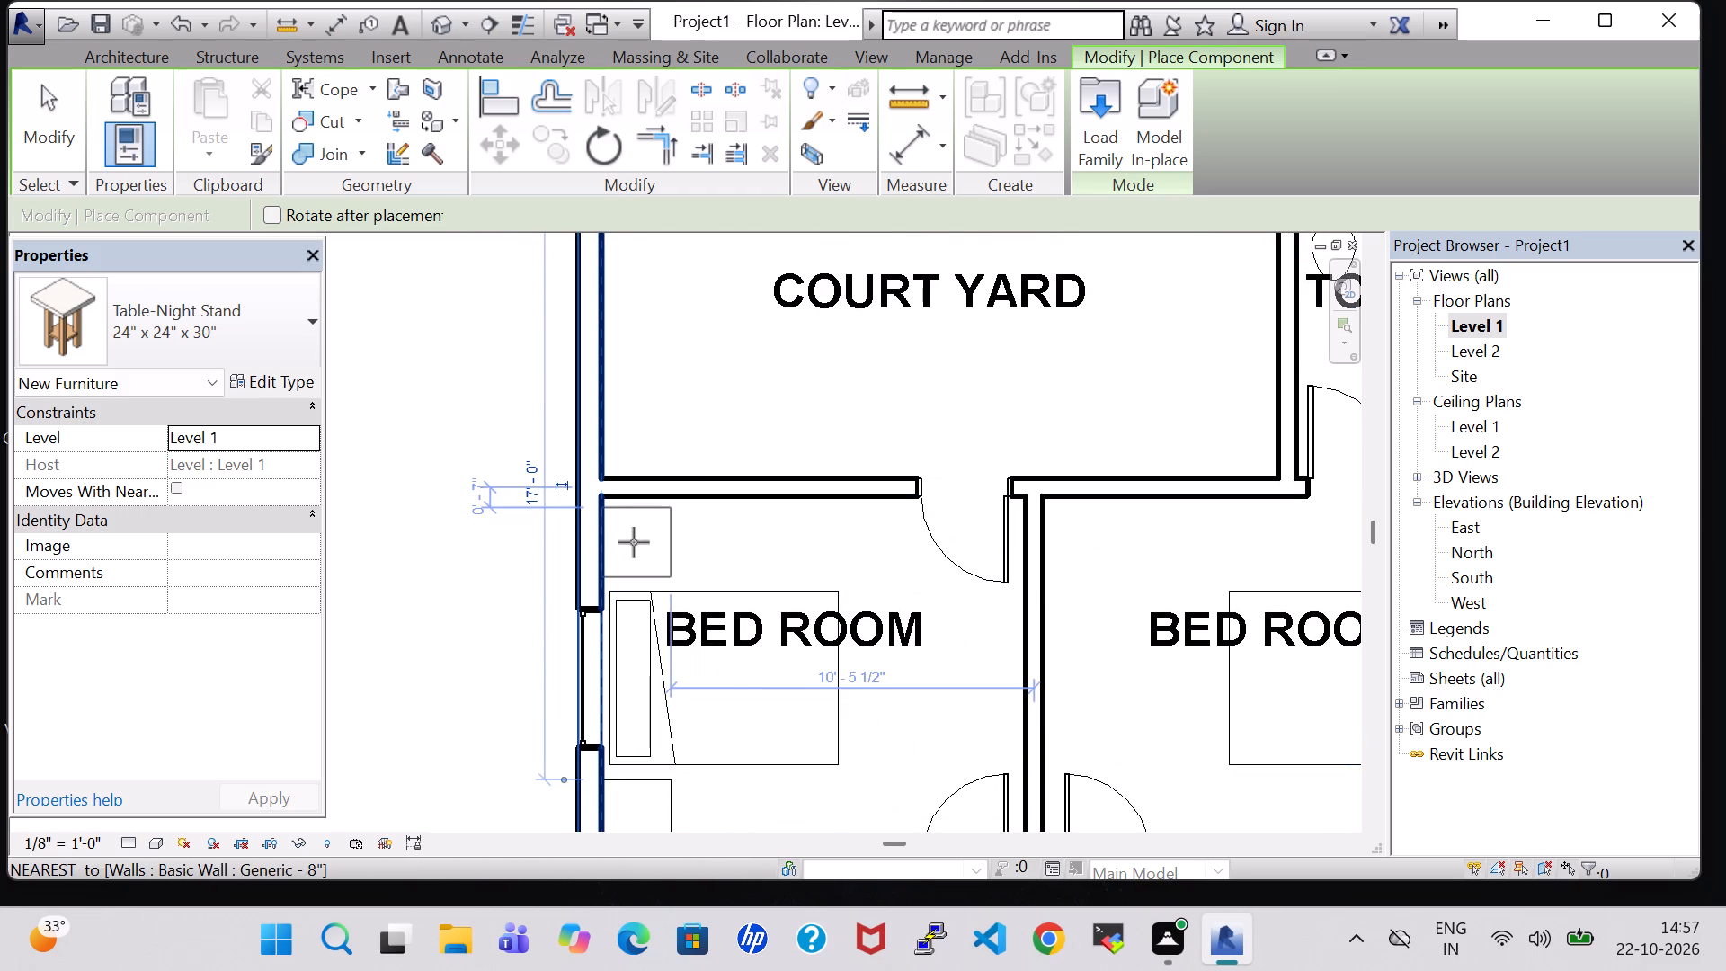
{"action": "left_click", "coordinate": [634, 542]}
Place a 24" x 24" x 30" night stand on each side of the east bedroom's bed, against the east wall.
{"action": "scroll", "coordinate": [1133, 659], "scroll_direction": "down", "scroll_amount": 2}
{"action": "middle_click_drag", "start_coordinate": [1133, 659], "coordinate": [840, 655]}
{"action": "scroll", "coordinate": [1133, 659], "scroll_direction": "down", "scroll_amount": 1}
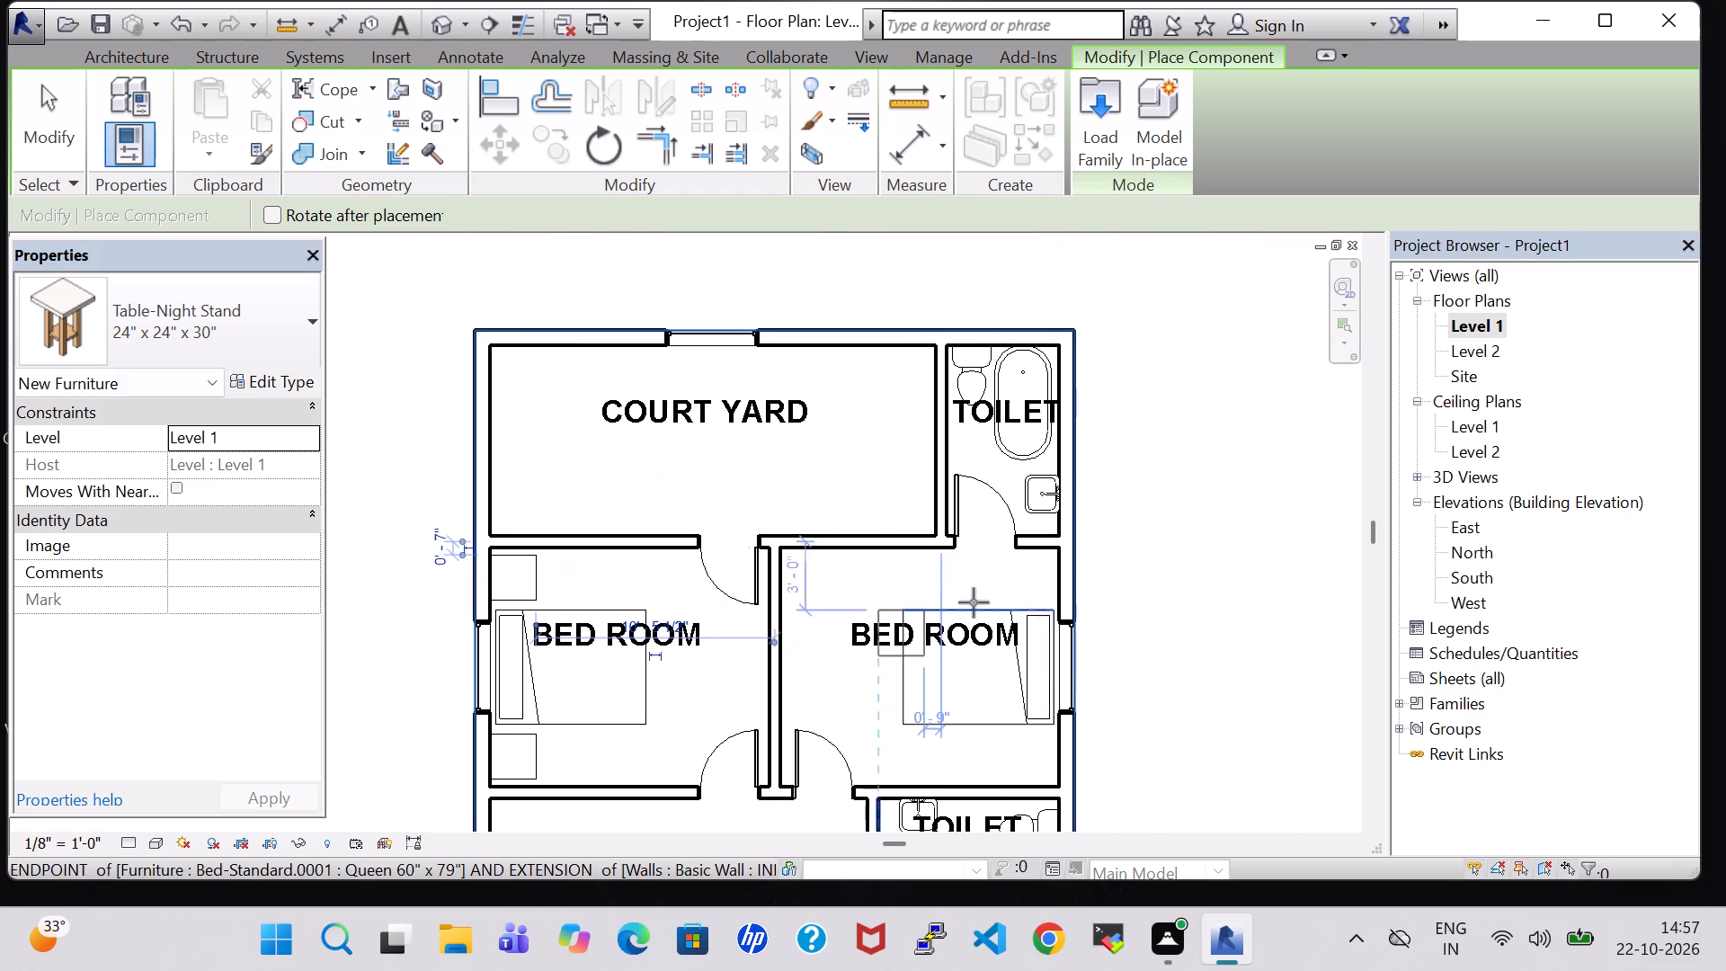
{"action": "scroll", "coordinate": [978, 596], "scroll_direction": "up", "scroll_amount": 2}
{"action": "left_click", "coordinate": [1055, 567]}
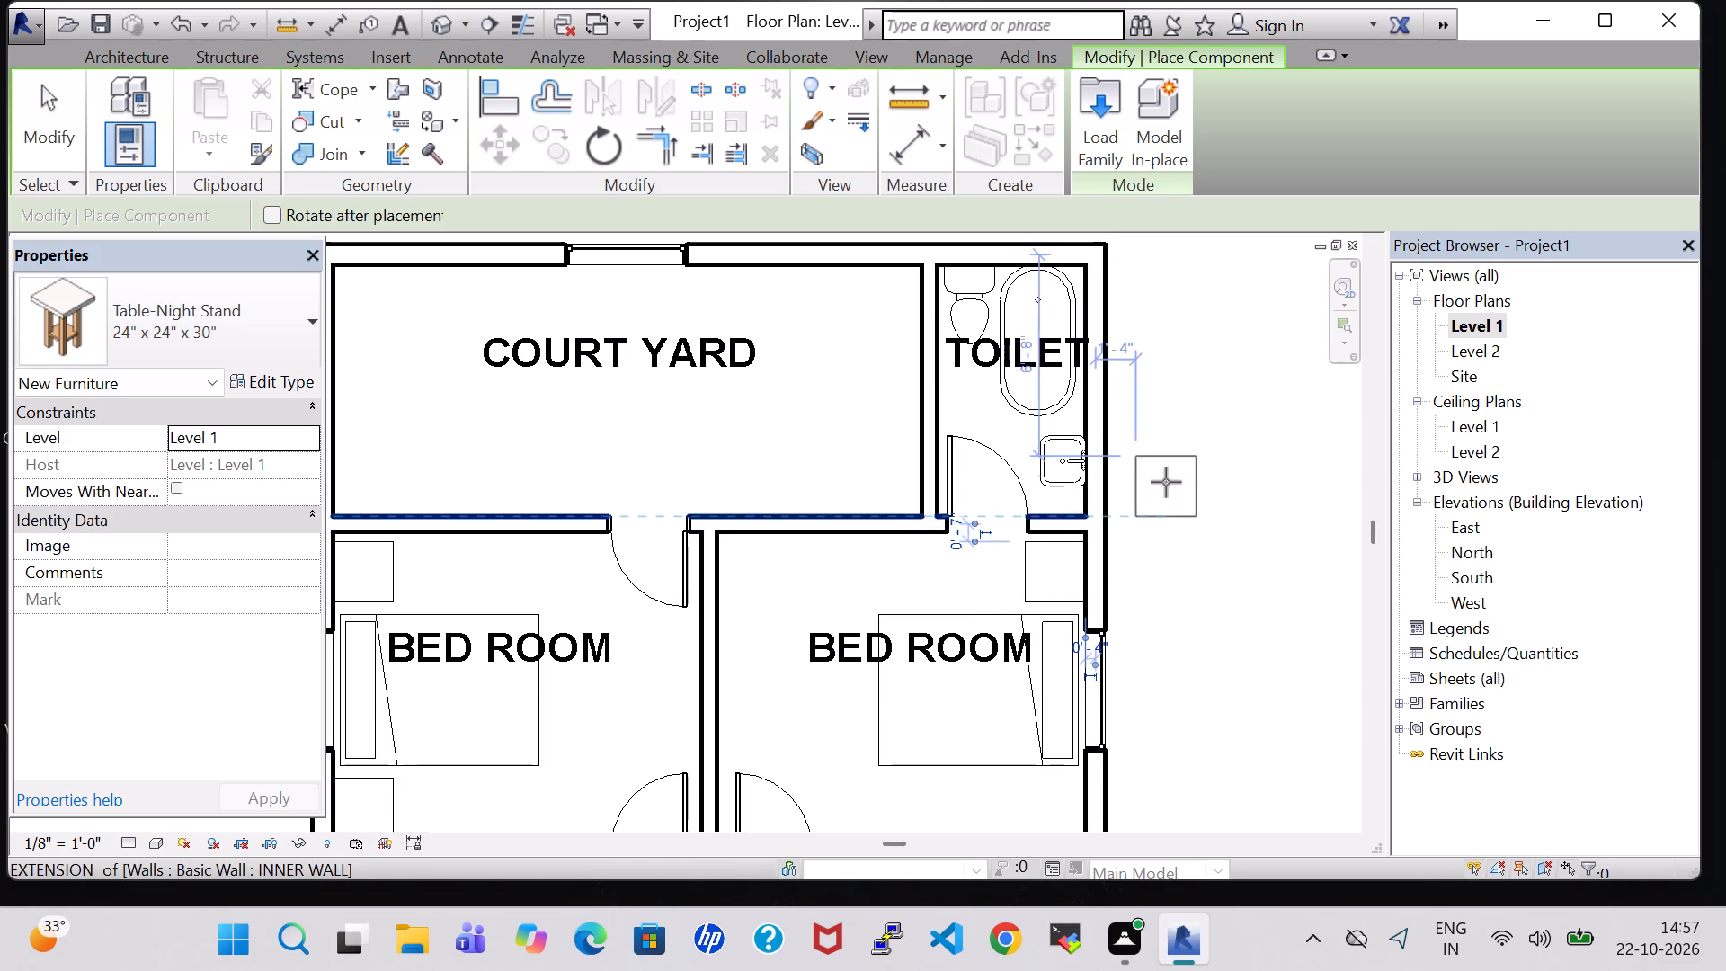
{"action": "scroll", "coordinate": [1167, 707], "scroll_direction": "down", "scroll_amount": 1}
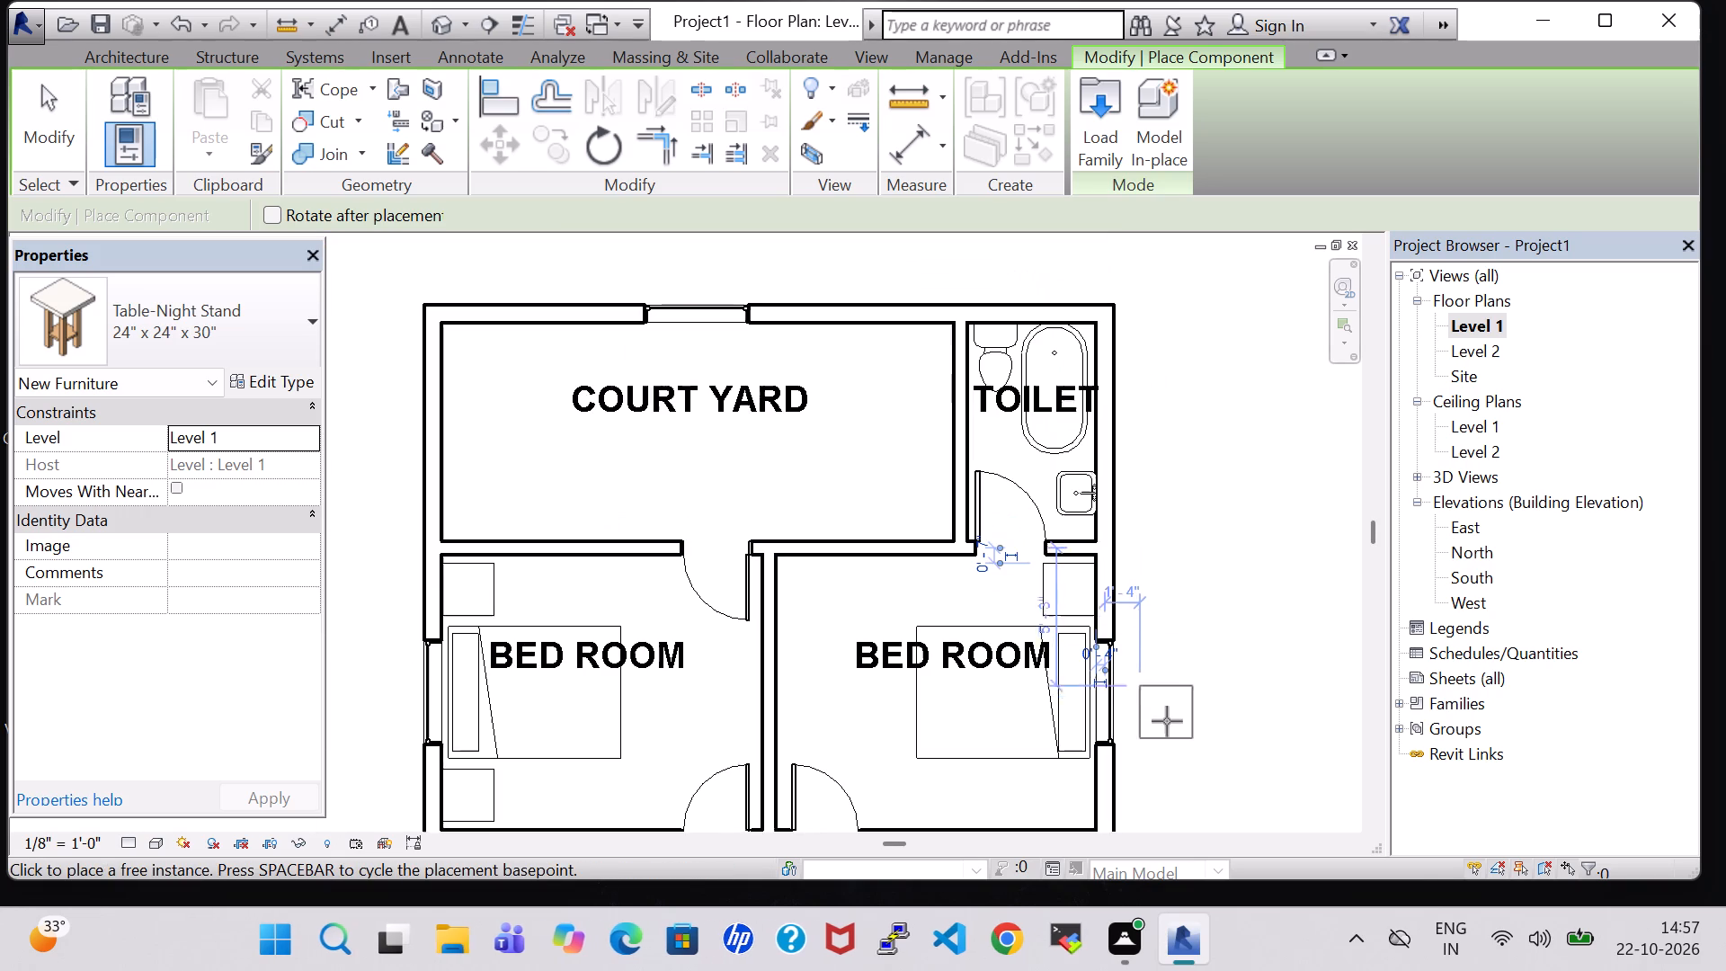
{"action": "scroll", "coordinate": [1223, 614], "scroll_direction": "down", "scroll_amount": 1}
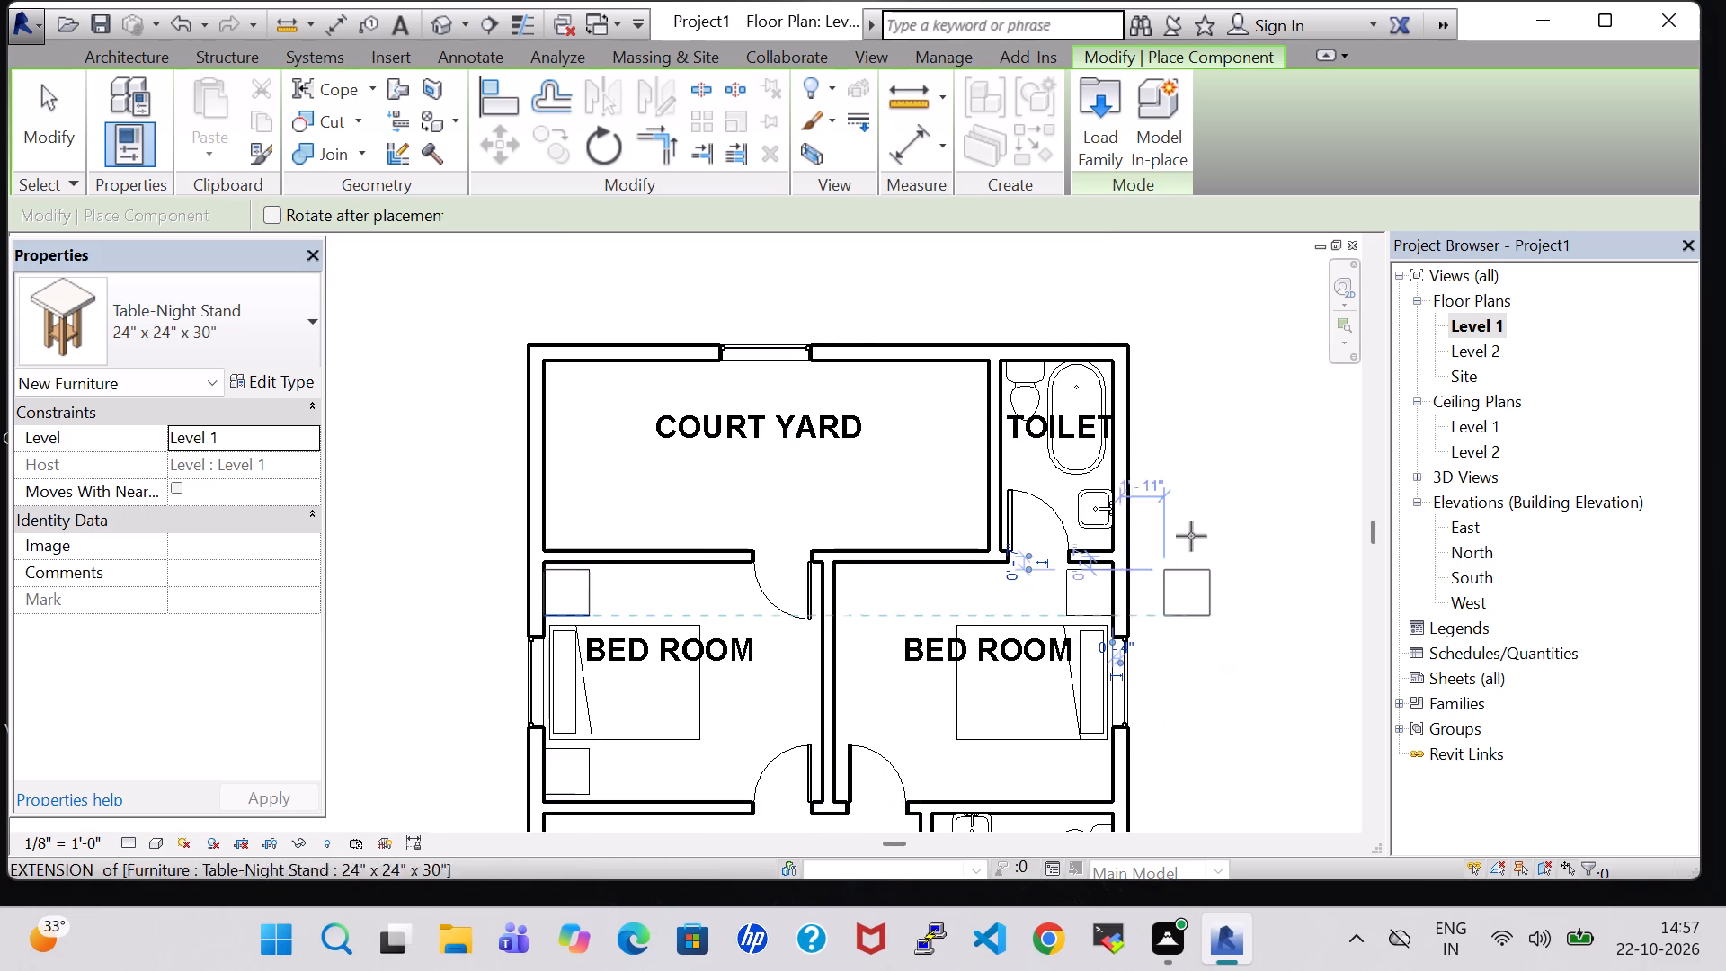
{"action": "scroll", "coordinate": [1206, 528], "scroll_direction": "down", "scroll_amount": 1}
{"action": "scroll", "coordinate": [1043, 750], "scroll_direction": "up", "scroll_amount": 3}
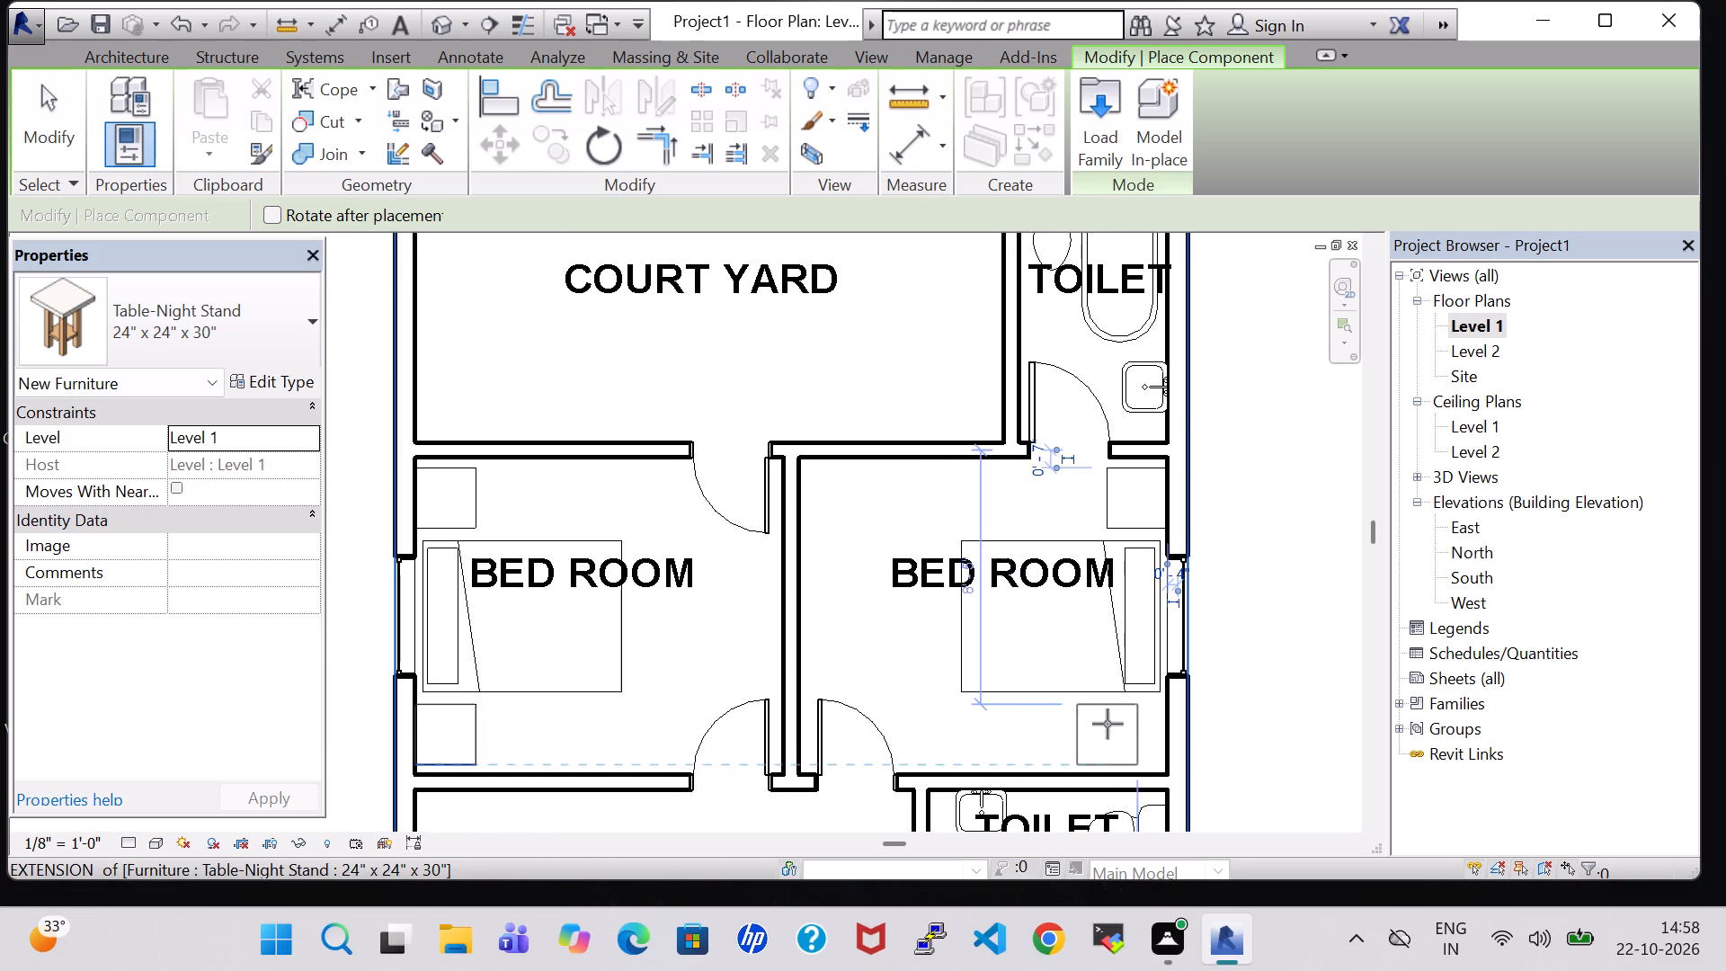
{"action": "left_click", "coordinate": [1134, 724]}
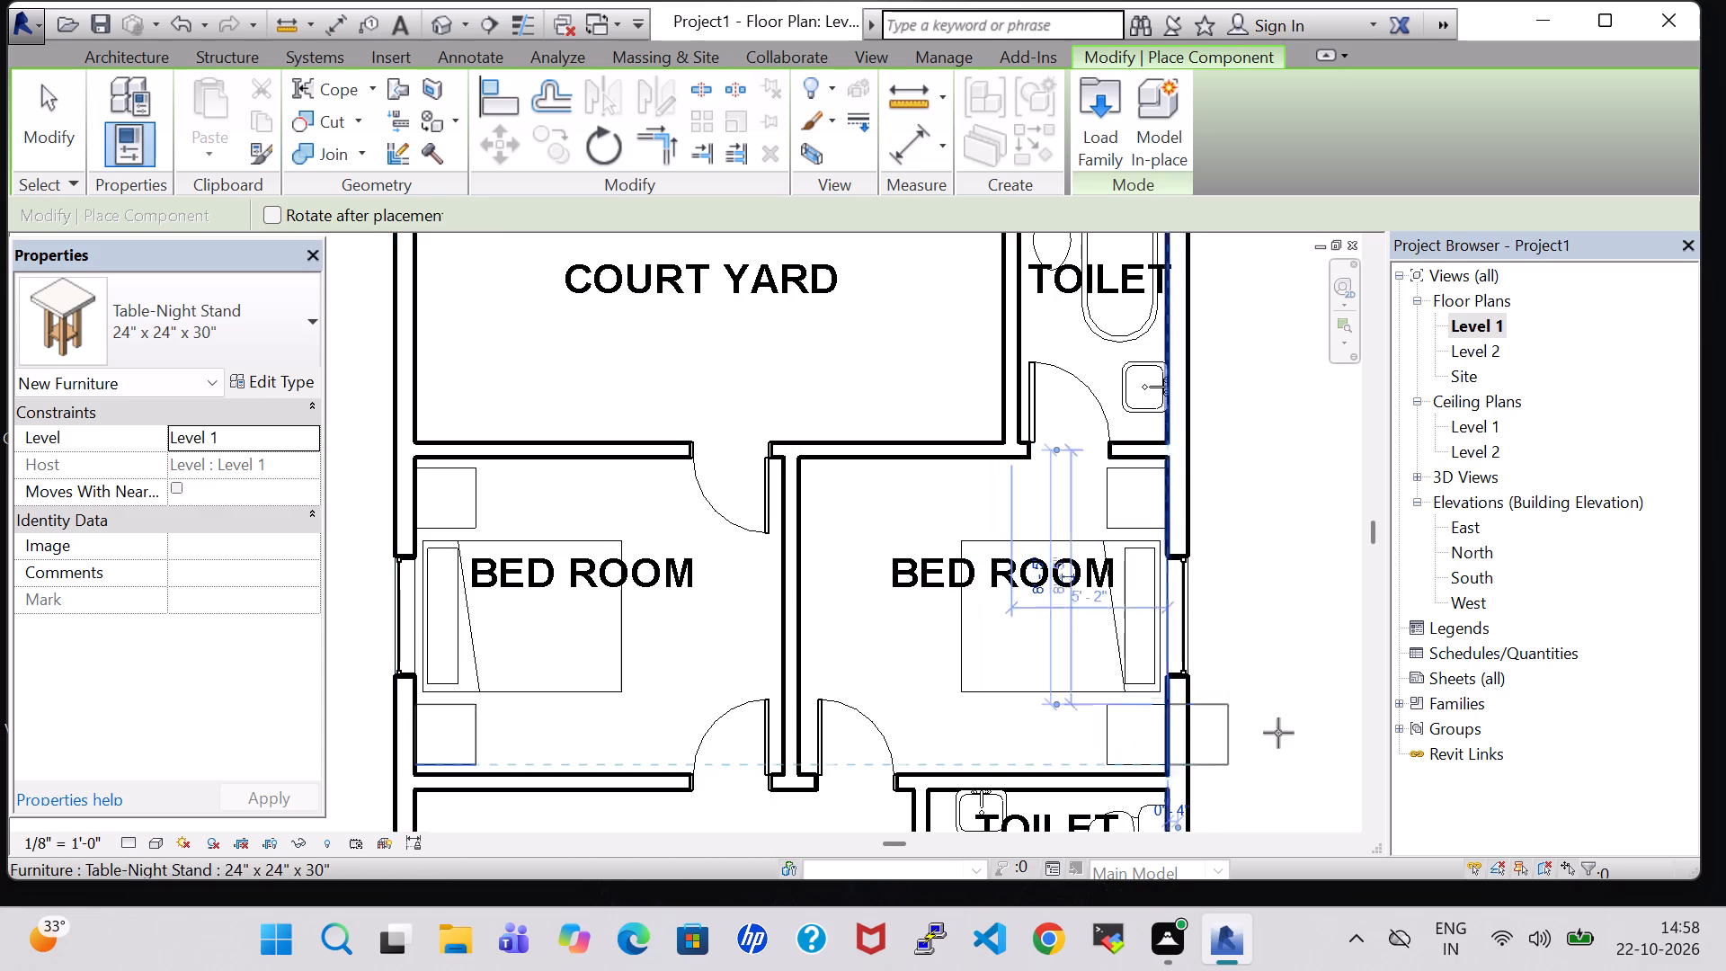
{"action": "key", "text": "Escape"}
{"action": "key", "text": "Escape"}
Load the TV Stand family from the US Imperial library's Furniture folder for component placement.
{"action": "scroll", "coordinate": [1233, 682], "scroll_direction": "down", "scroll_amount": 6}
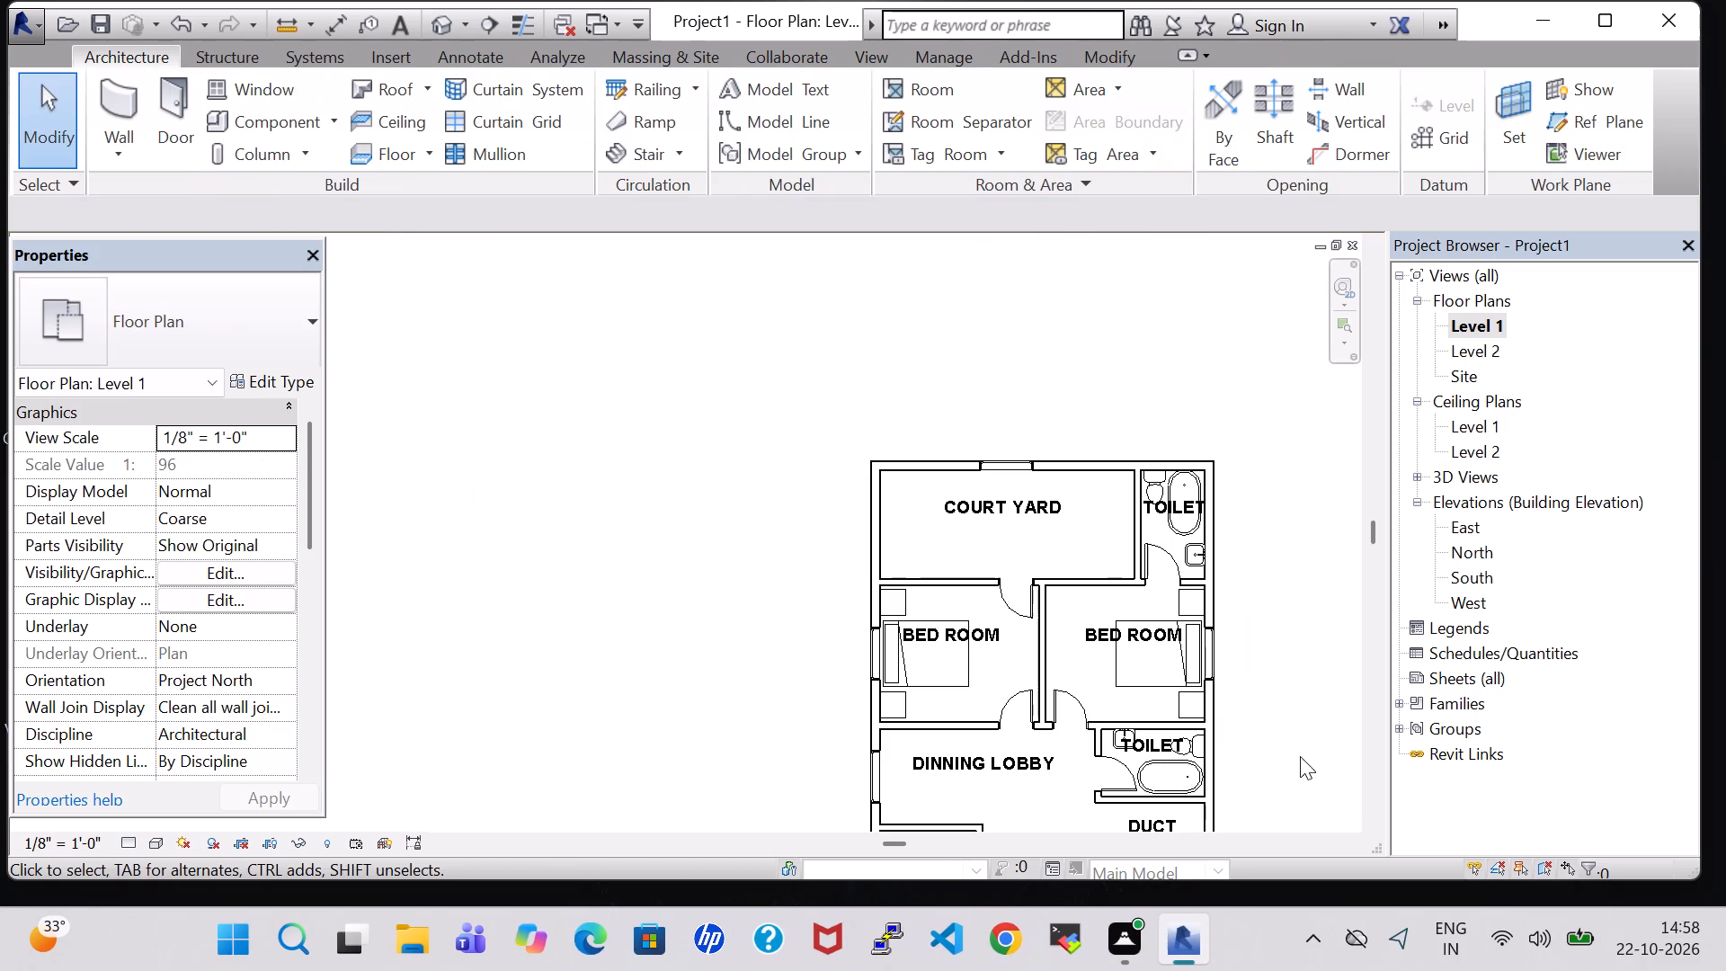
{"action": "middle_click_drag", "start_coordinate": [1300, 756], "coordinate": [1130, 558]}
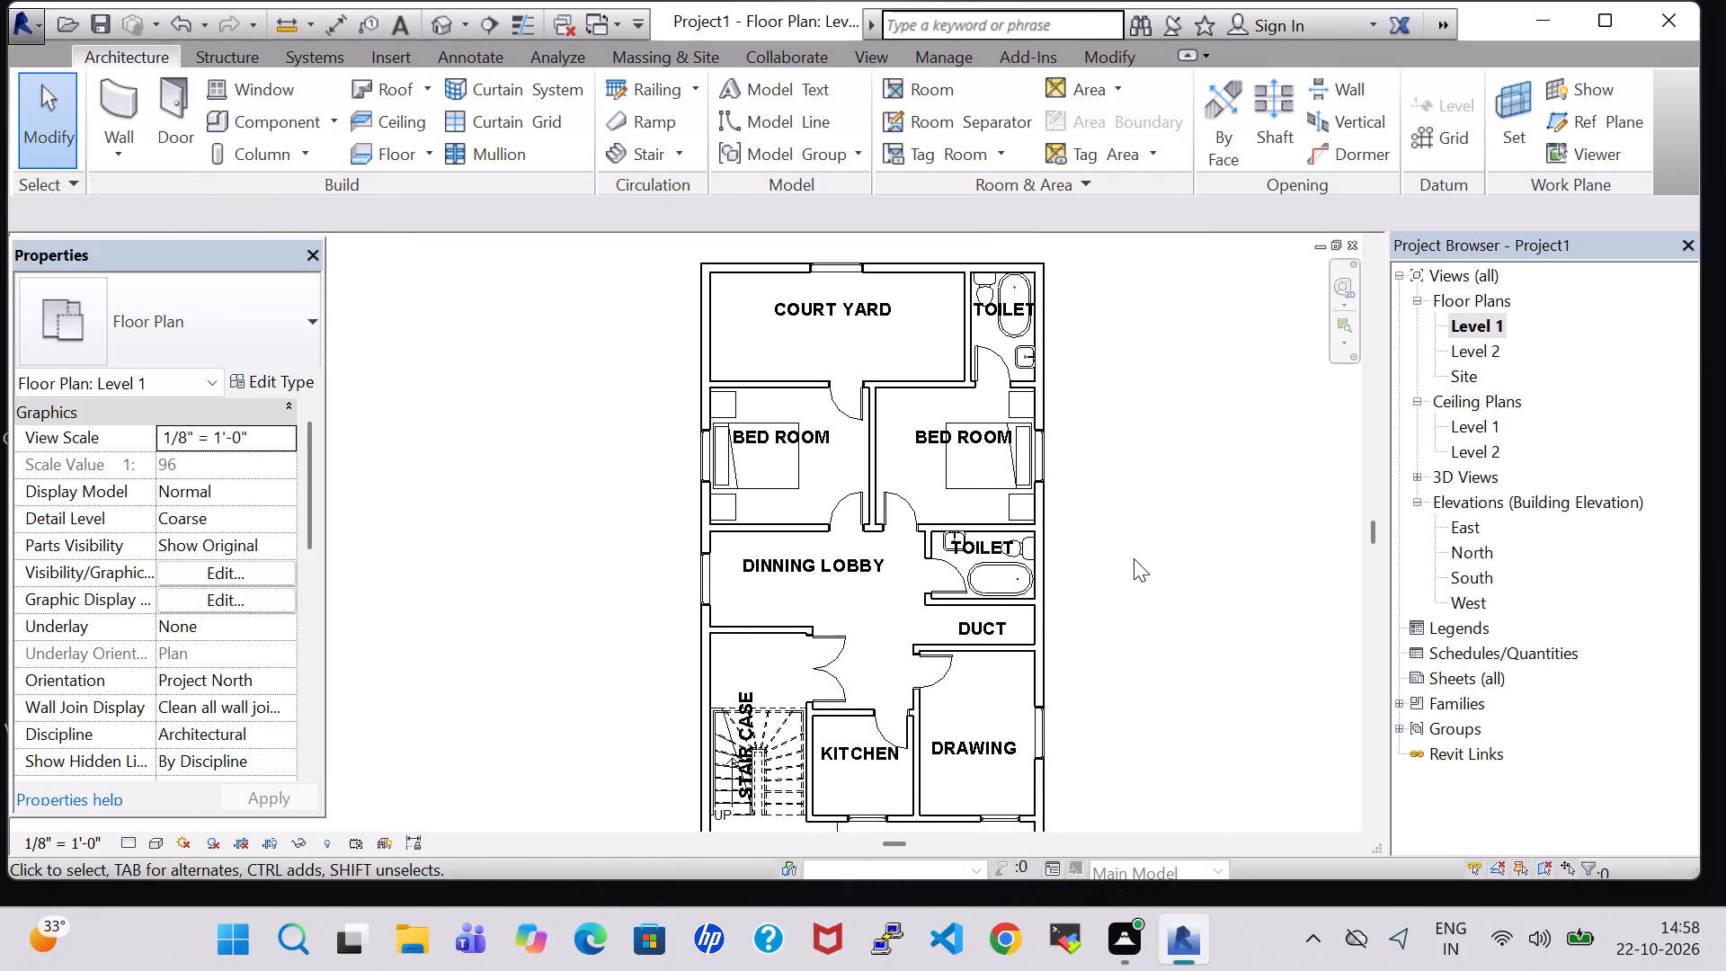
{"action": "scroll", "coordinate": [1170, 565], "scroll_direction": "down", "scroll_amount": 2}
{"action": "middle_click_drag", "start_coordinate": [1170, 594], "coordinate": [1106, 525]}
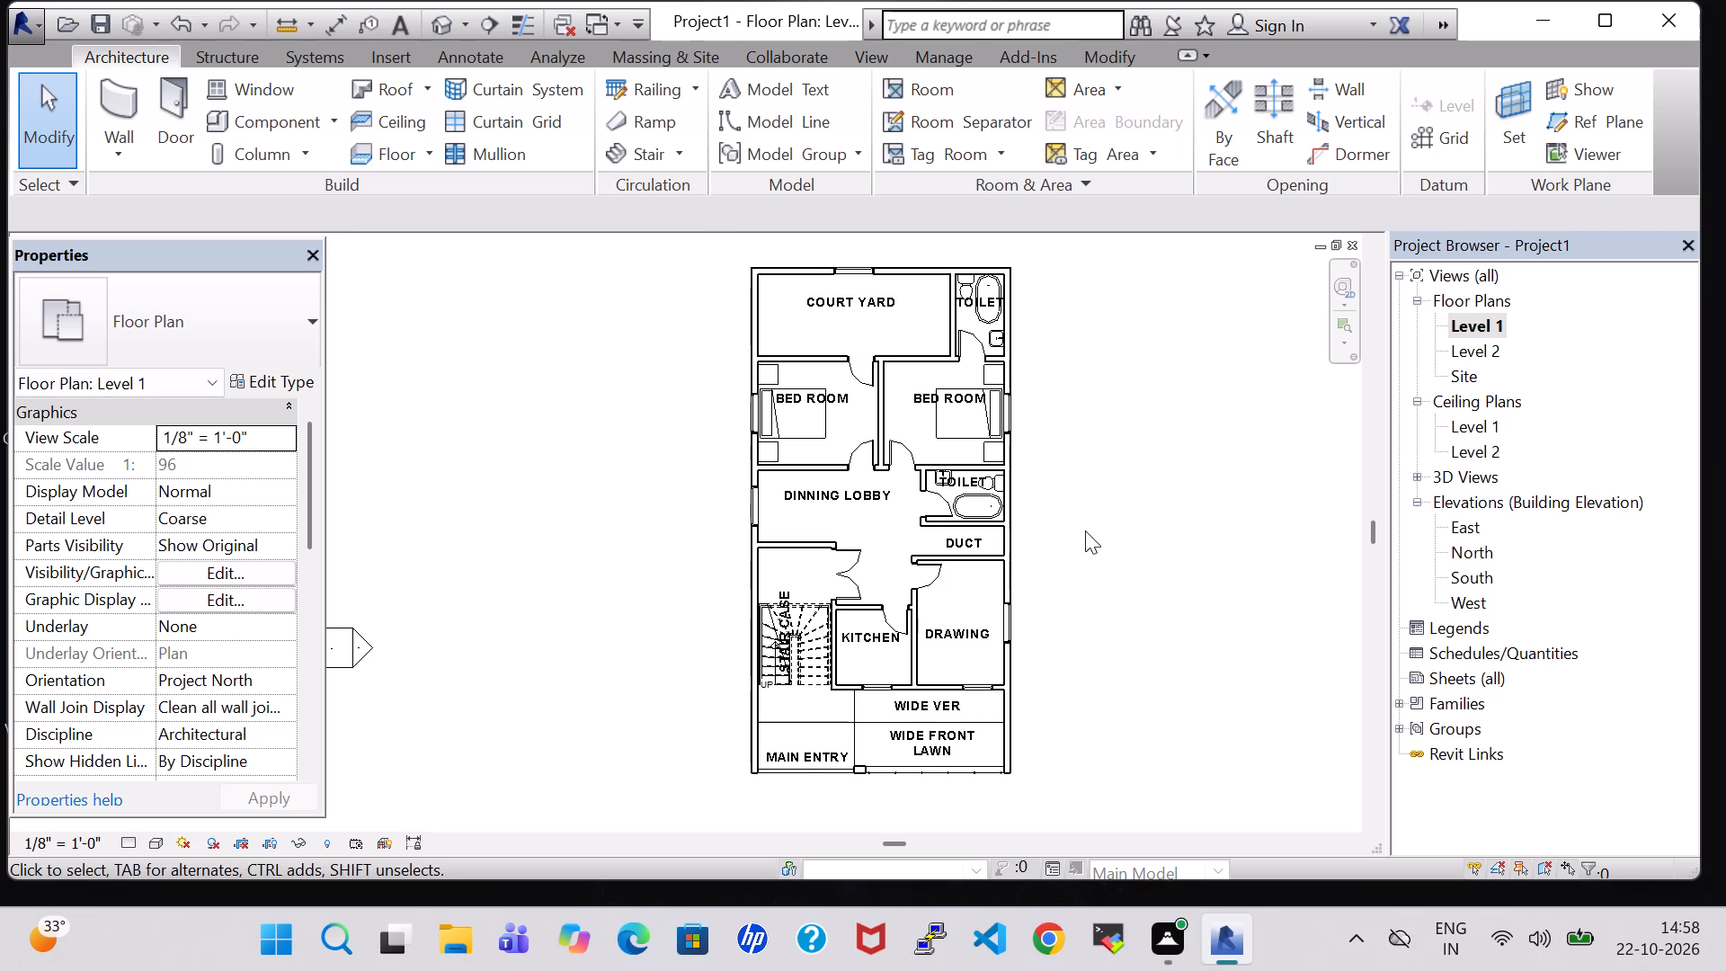
{"action": "left_click", "coordinate": [270, 127]}
{"action": "left_click", "coordinate": [1096, 134]}
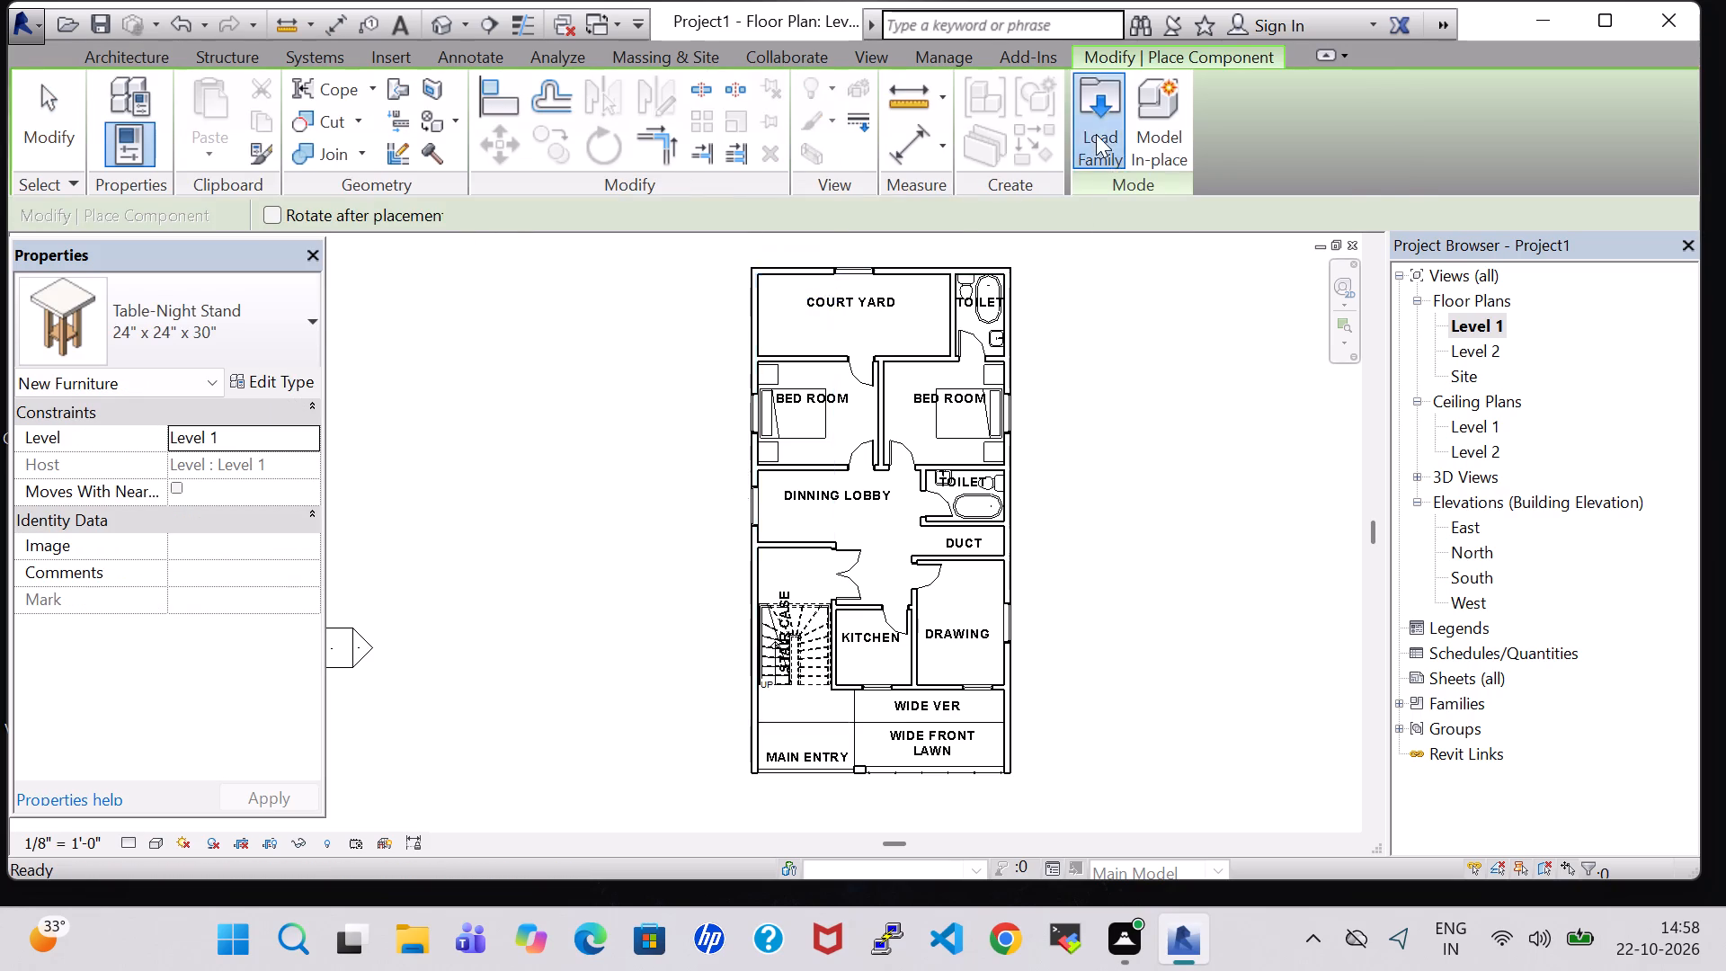
{"action": "scroll", "coordinate": [1057, 540], "scroll_direction": "down", "scroll_amount": 1}
{"action": "double_click", "coordinate": [999, 388]}
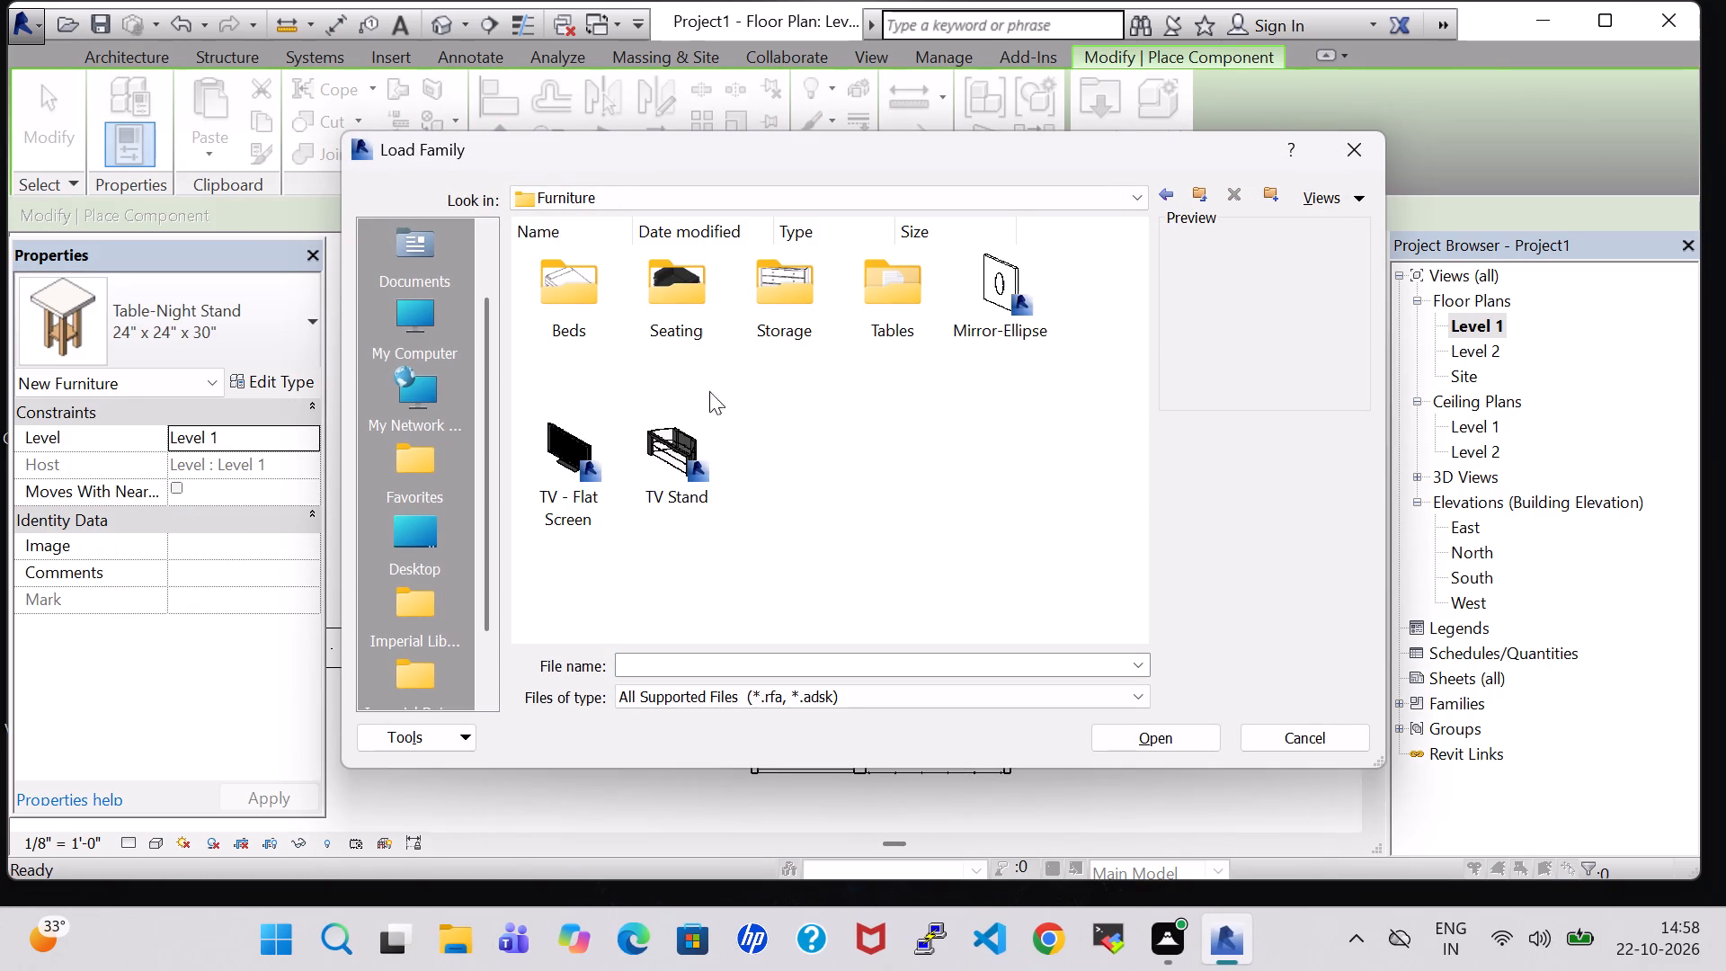
{"action": "left_click", "coordinate": [642, 468]}
{"action": "left_click", "coordinate": [1140, 733]}
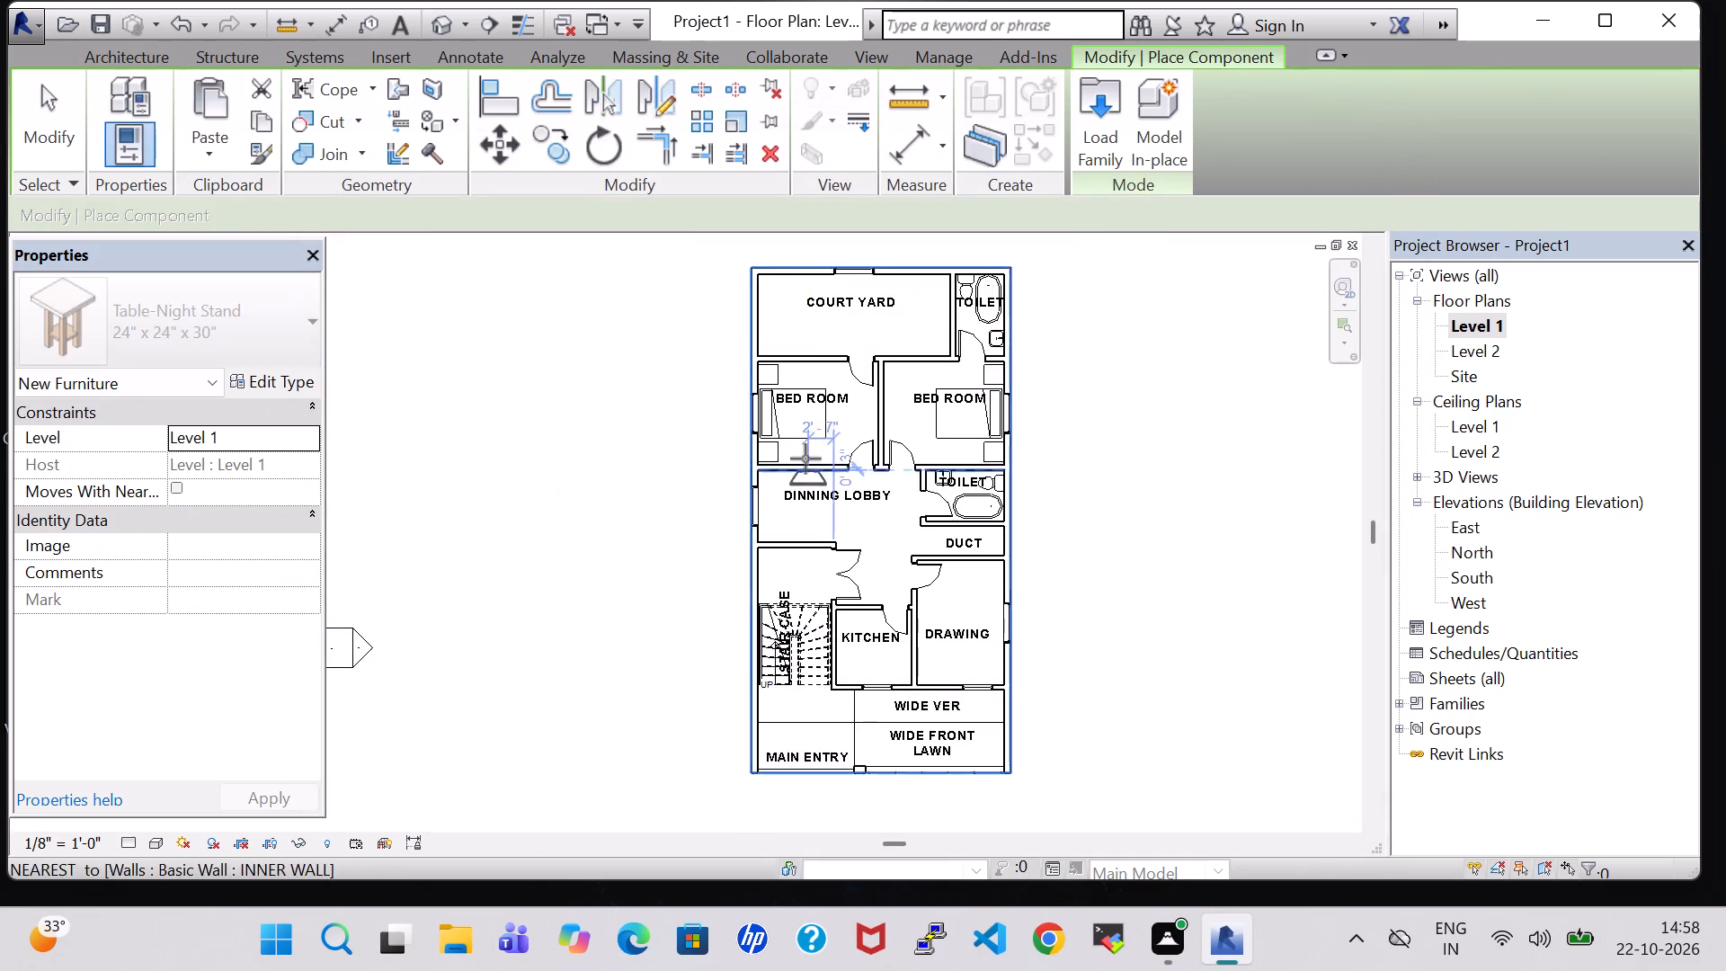
Place a TV stand in each bedroom, rotated back-to-wall against the shared dividing wall and centred opposite the bed.
{"action": "scroll", "coordinate": [805, 455], "scroll_direction": "up", "scroll_amount": 5}
{"action": "key", "text": "space"}
{"action": "key", "text": "space"}
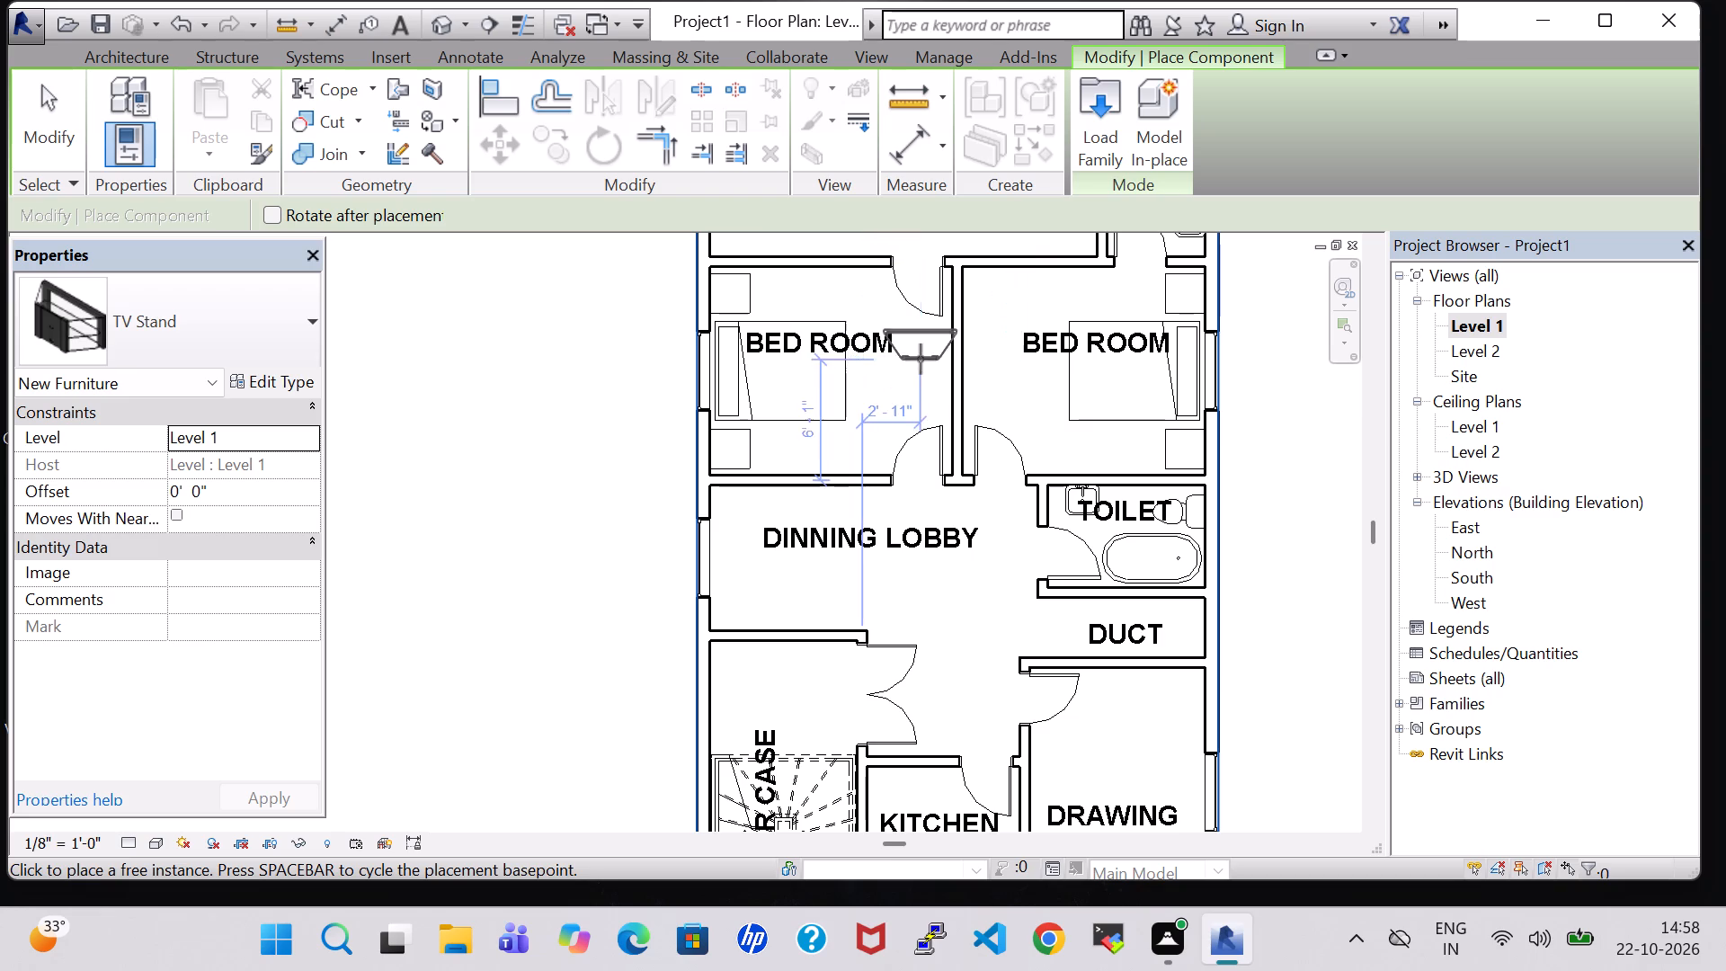
{"action": "key", "text": "space"}
{"action": "scroll", "coordinate": [915, 389], "scroll_direction": "up", "scroll_amount": 2}
{"action": "left_click", "coordinate": [956, 369]}
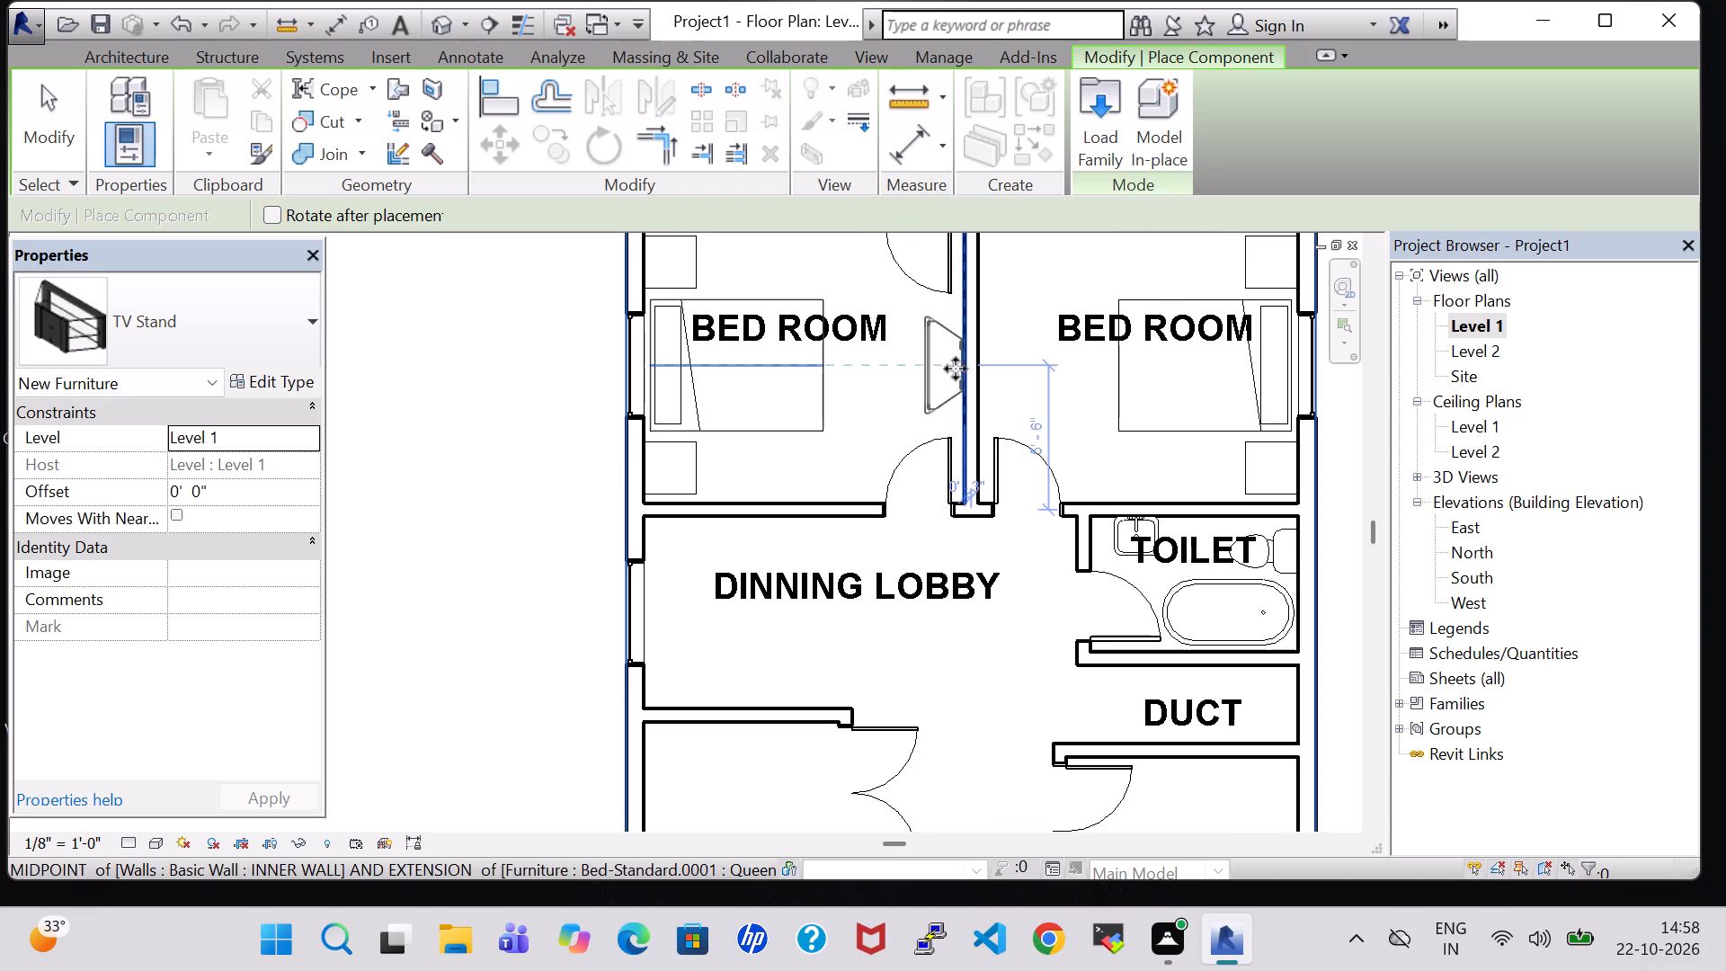
{"action": "key", "text": "space"}
{"action": "key", "text": "space"}
{"action": "scroll", "coordinate": [1010, 368], "scroll_direction": "up", "scroll_amount": 2}
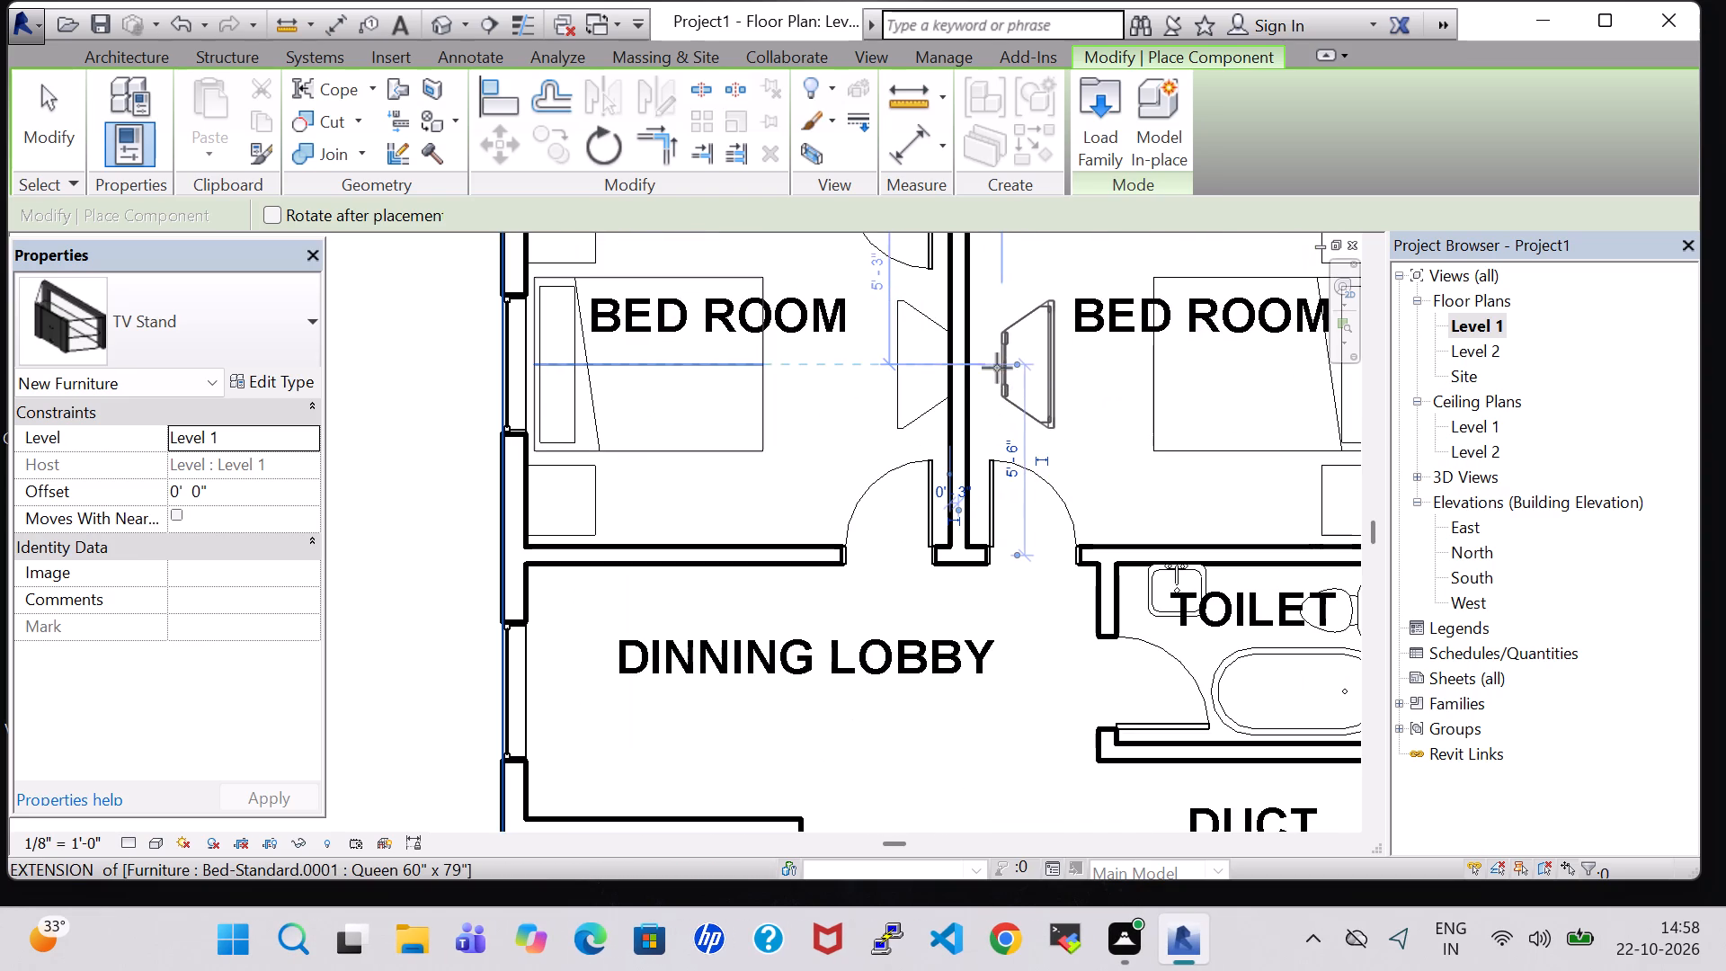
{"action": "left_click", "coordinate": [974, 370]}
{"action": "scroll", "coordinate": [1005, 430], "scroll_direction": "down", "scroll_amount": 4}
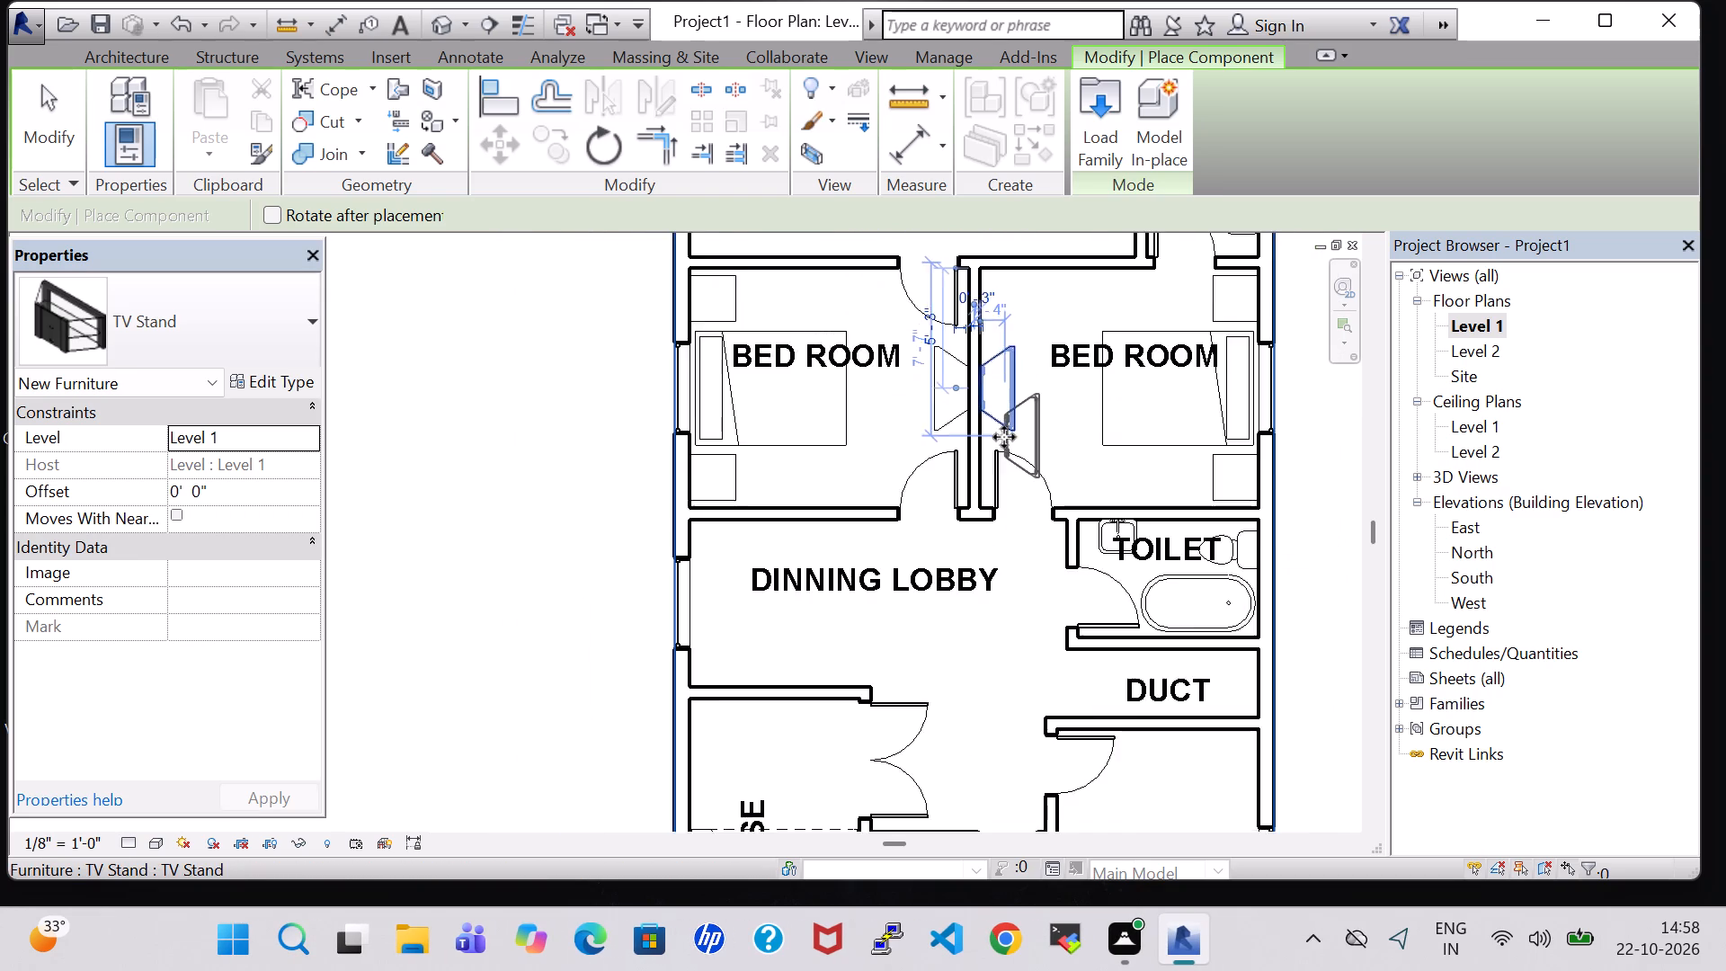
{"action": "scroll", "coordinate": [1004, 437], "scroll_direction": "down", "scroll_amount": 2}
{"action": "key", "text": "Escape"}
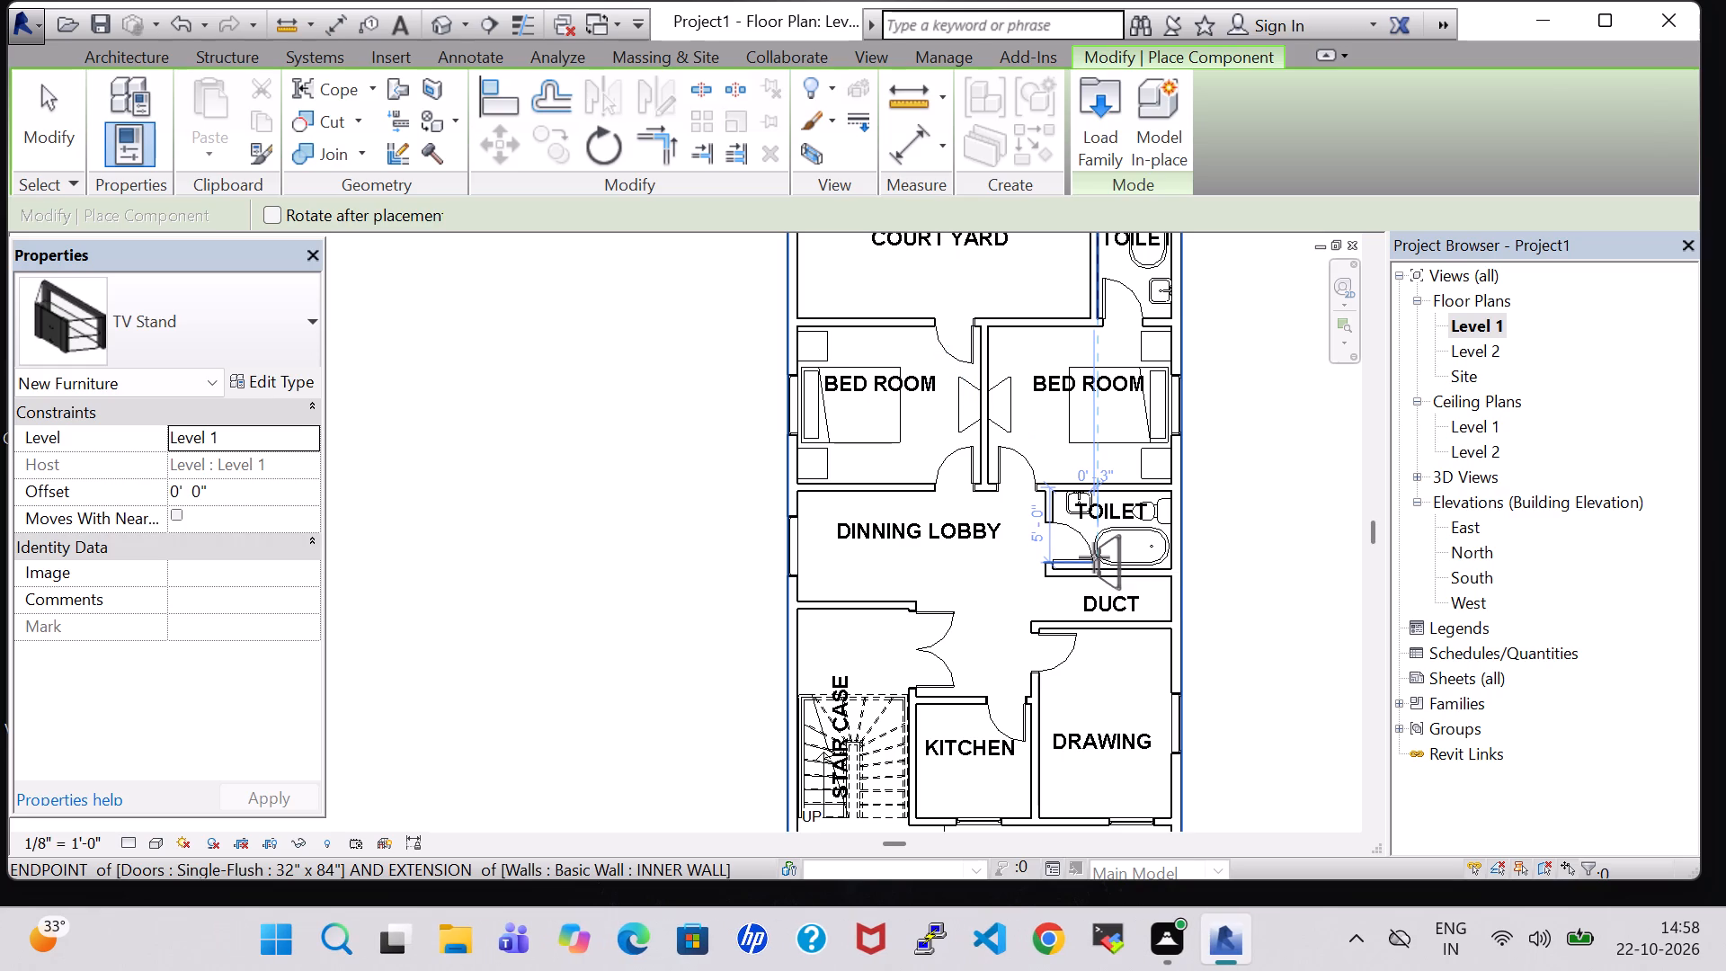
{"action": "key", "text": "Escape"}
Load the TV - Flat Screen family from the US Imperial library's Furniture folder for component placement.
{"action": "left_click", "coordinate": [273, 128]}
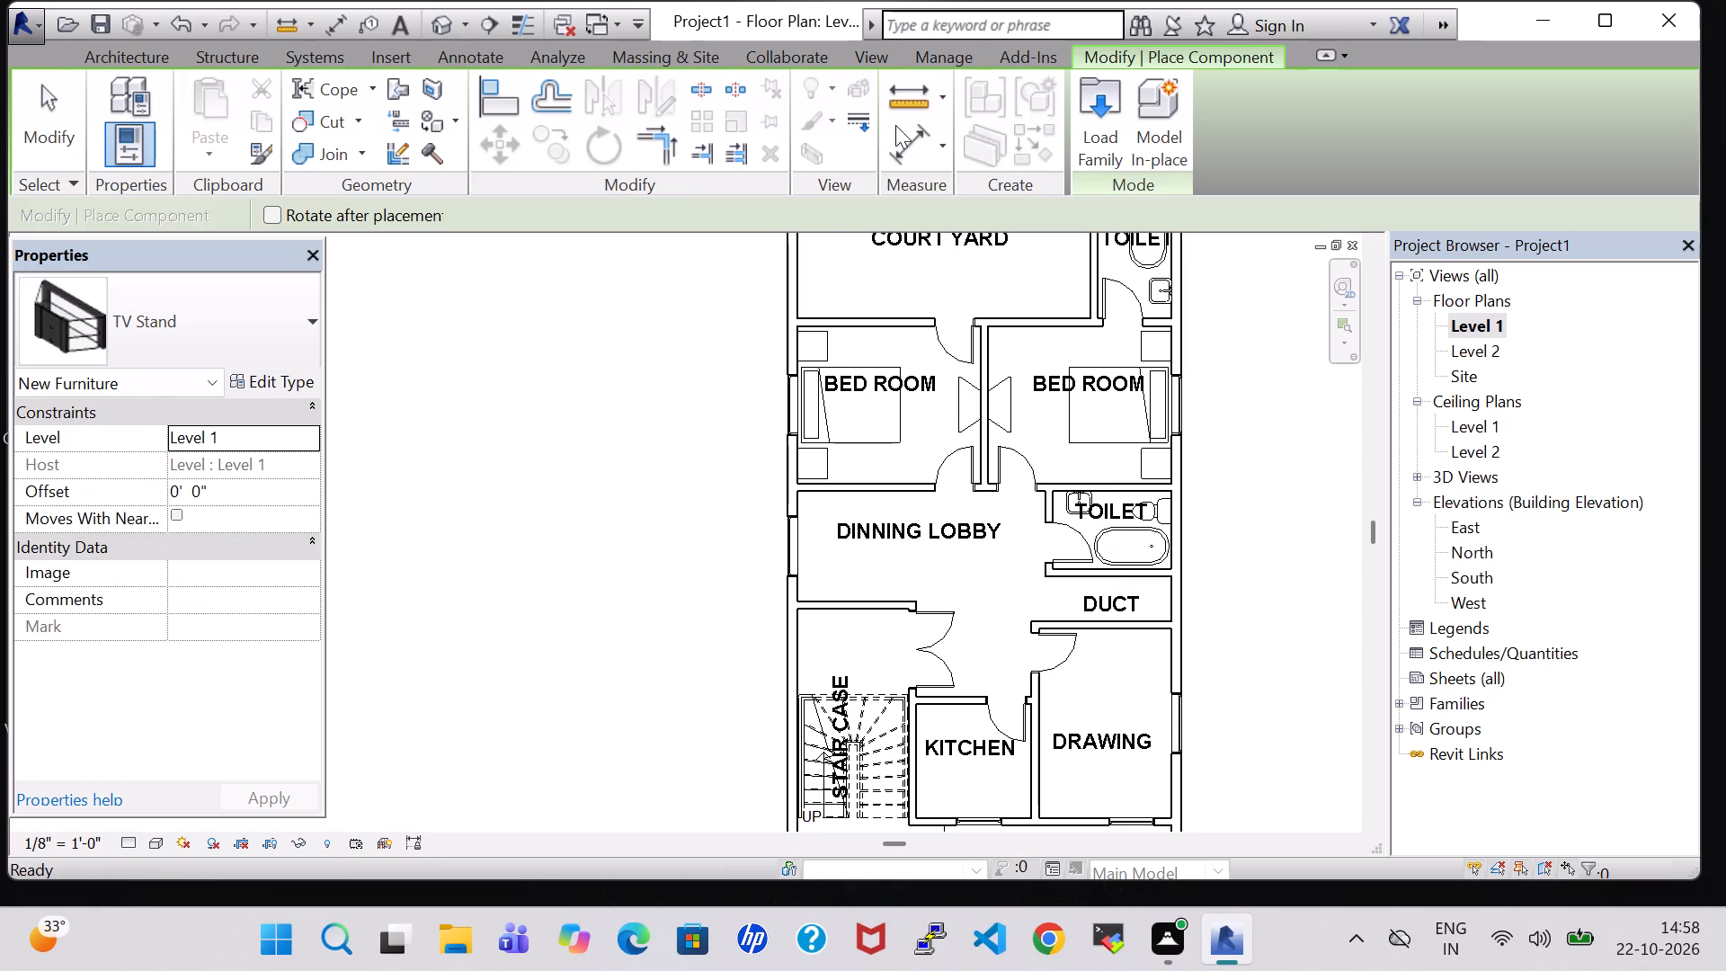
{"action": "left_click", "coordinate": [1090, 145]}
{"action": "scroll", "coordinate": [1060, 592], "scroll_direction": "down", "scroll_amount": 1}
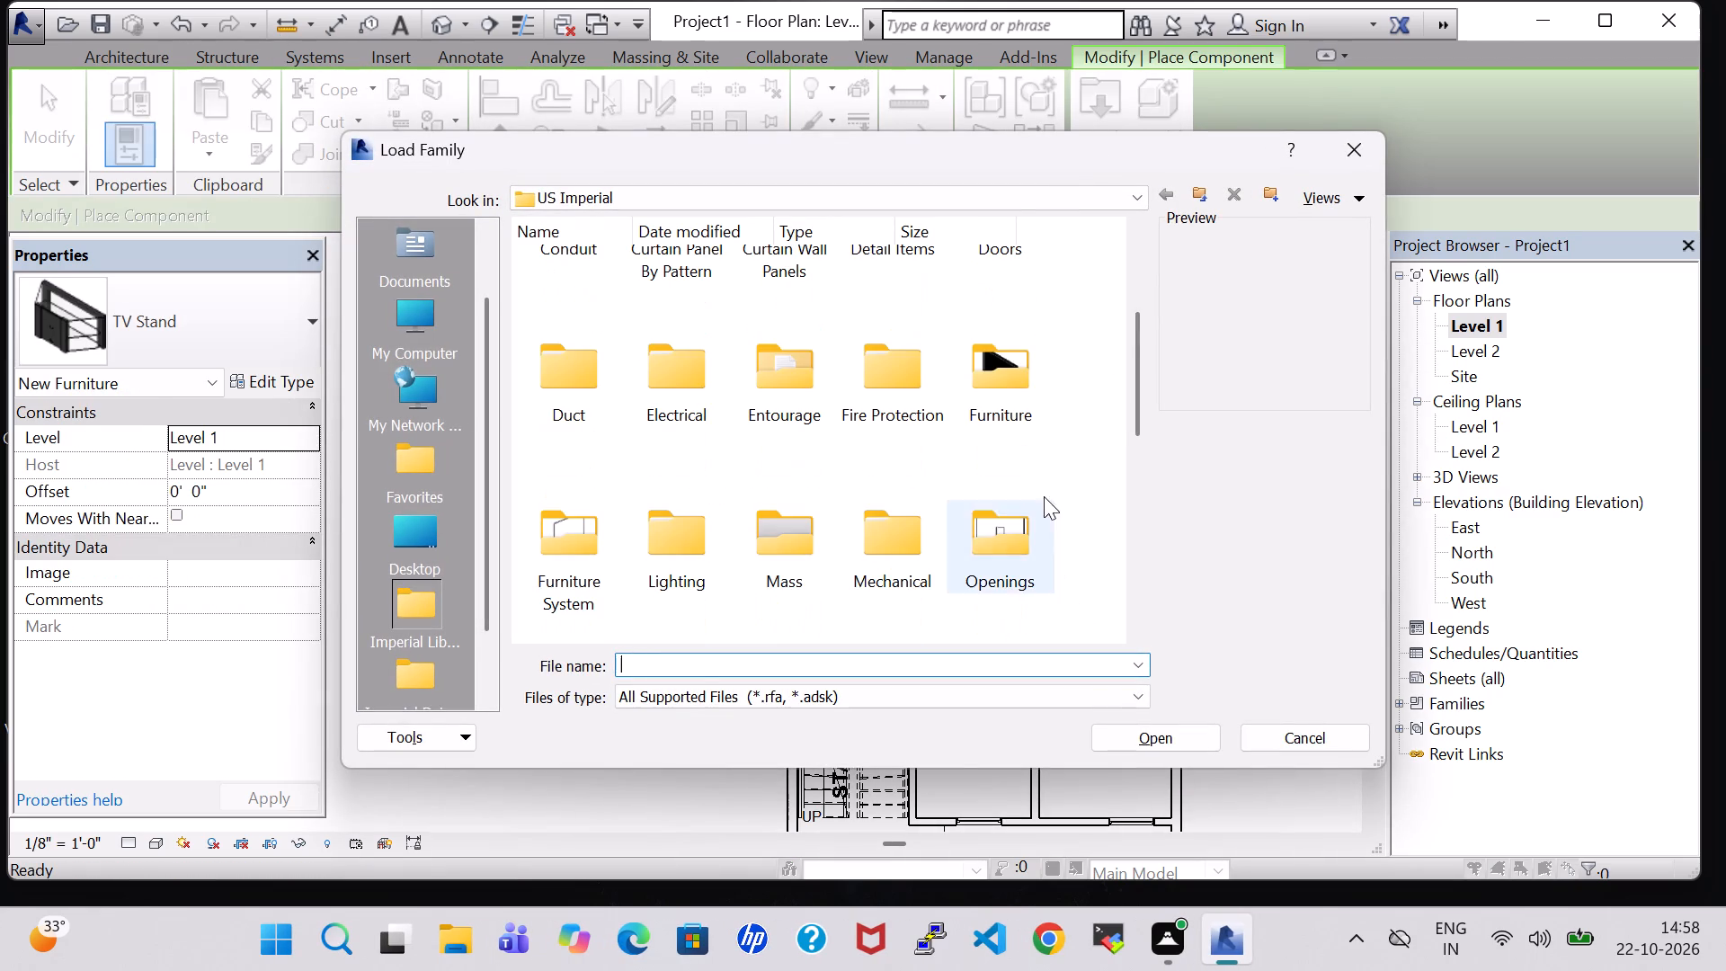
{"action": "double_click", "coordinate": [1010, 377]}
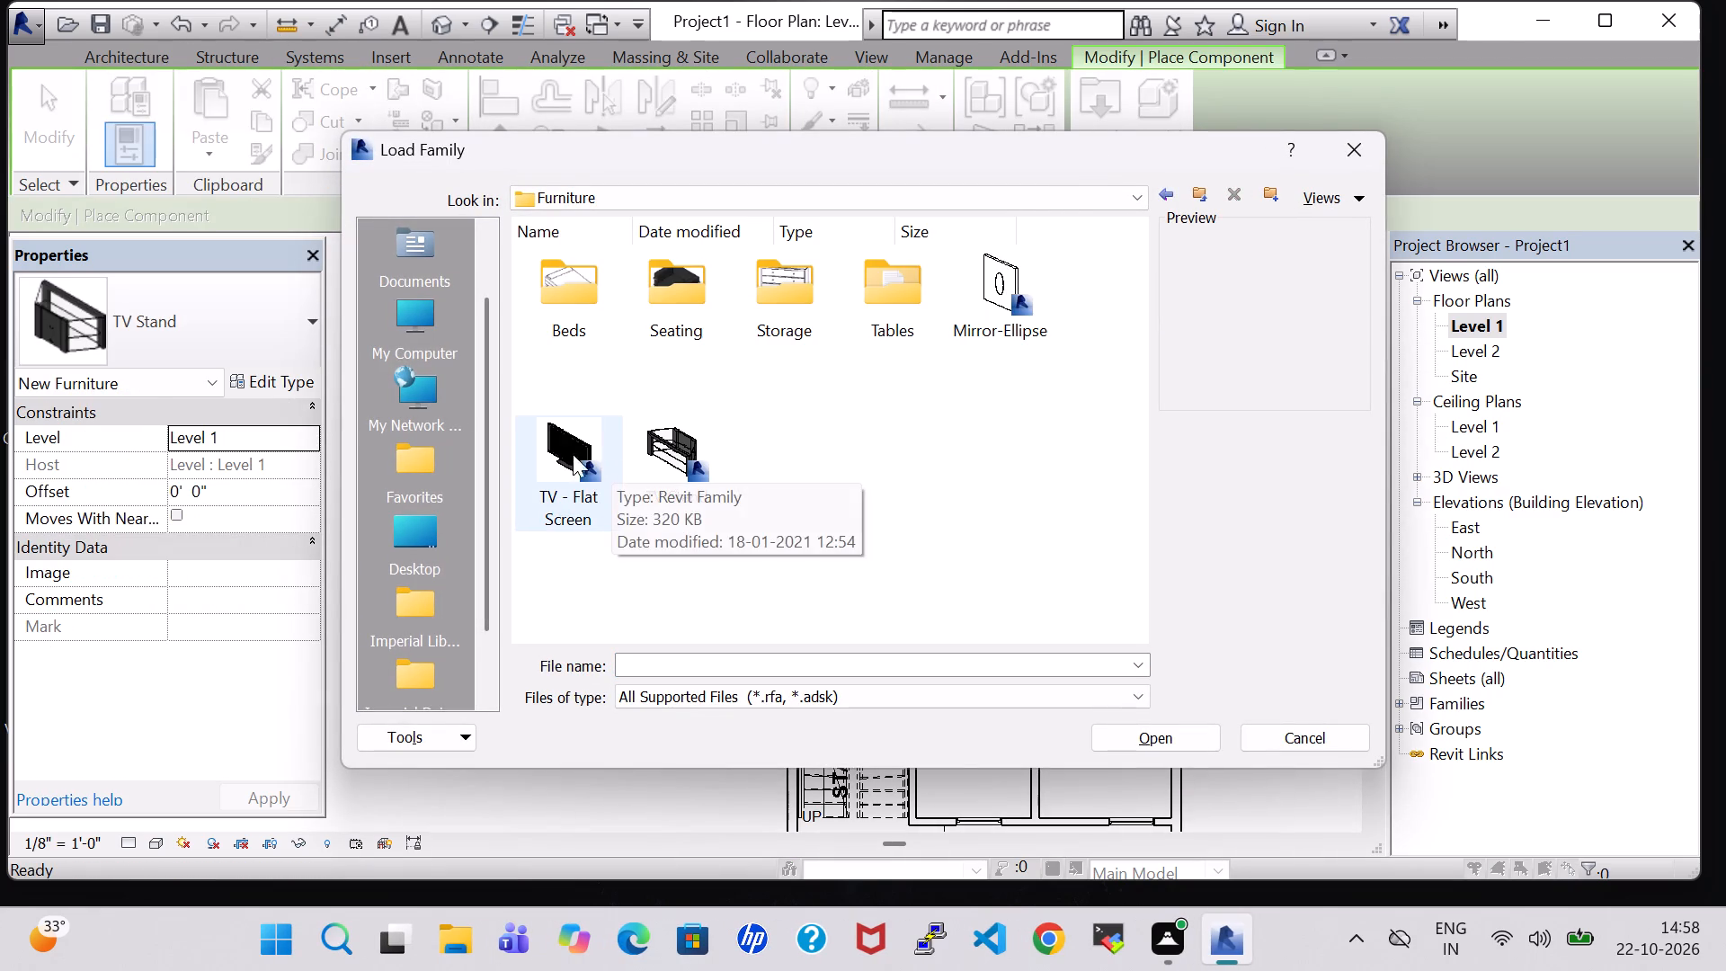
{"action": "left_click", "coordinate": [551, 454]}
{"action": "left_click", "coordinate": [1197, 743]}
Place a 32" flat screen TV over each bedroom's TV stand, rotated with its back to the dividing wall.
{"action": "scroll", "coordinate": [935, 412], "scroll_direction": "up", "scroll_amount": 3}
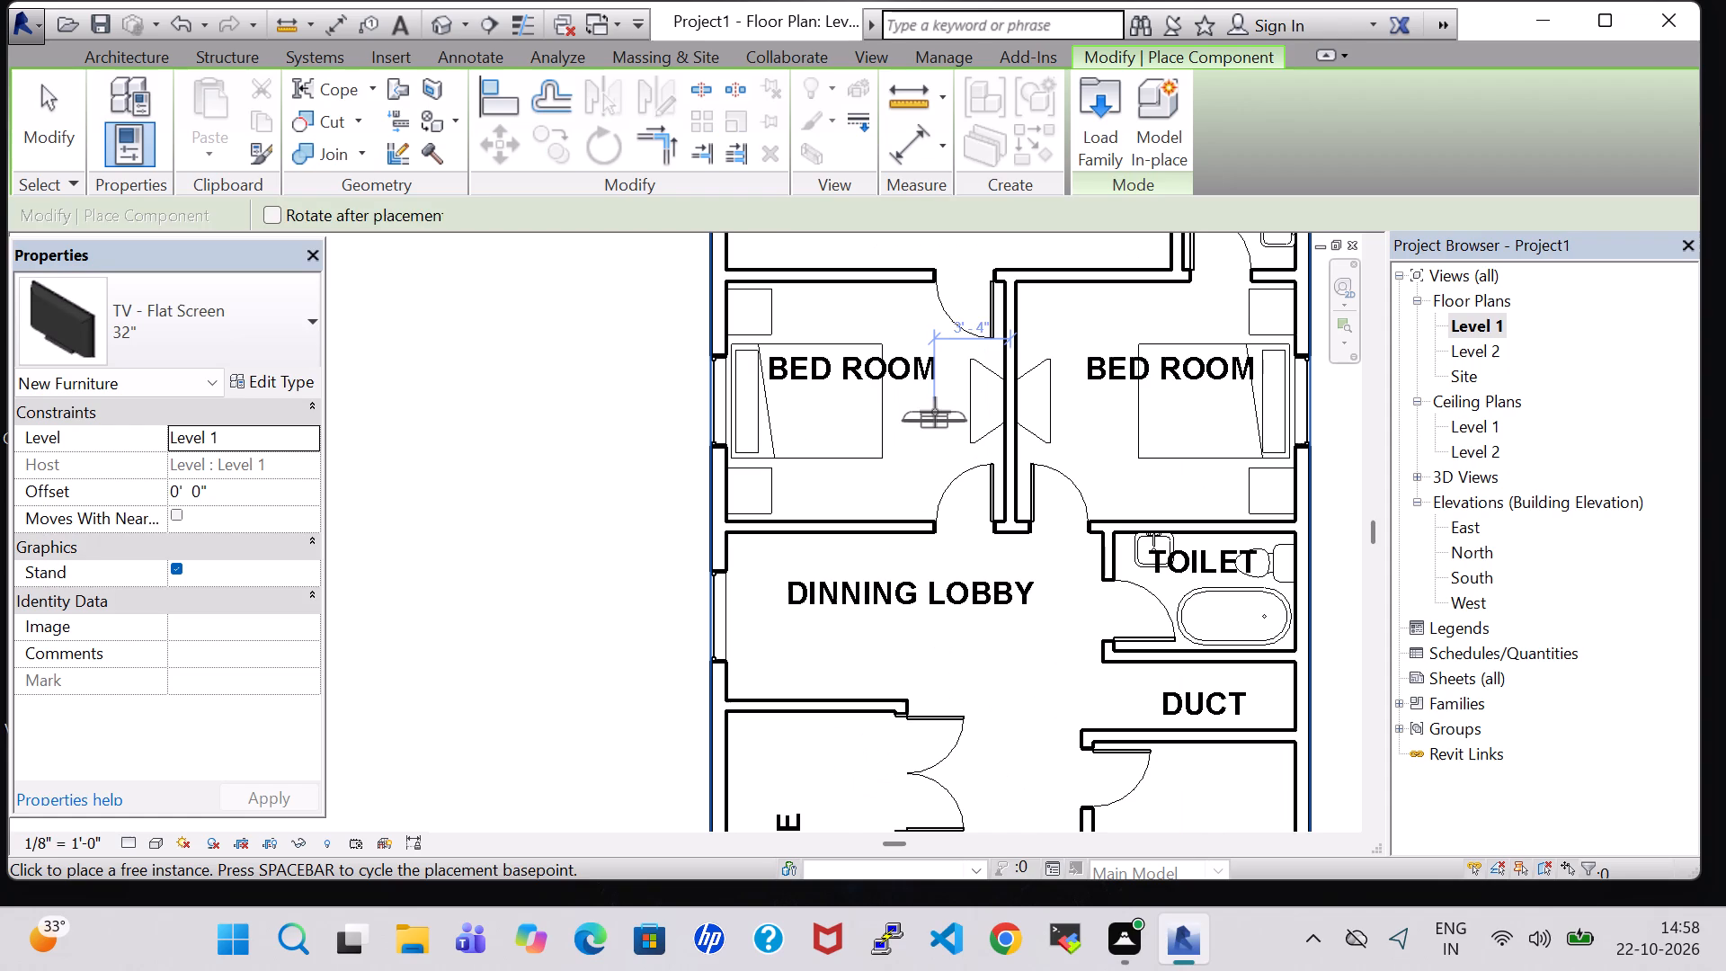
{"action": "key", "text": "space"}
{"action": "scroll", "coordinate": [990, 392], "scroll_direction": "up", "scroll_amount": 5}
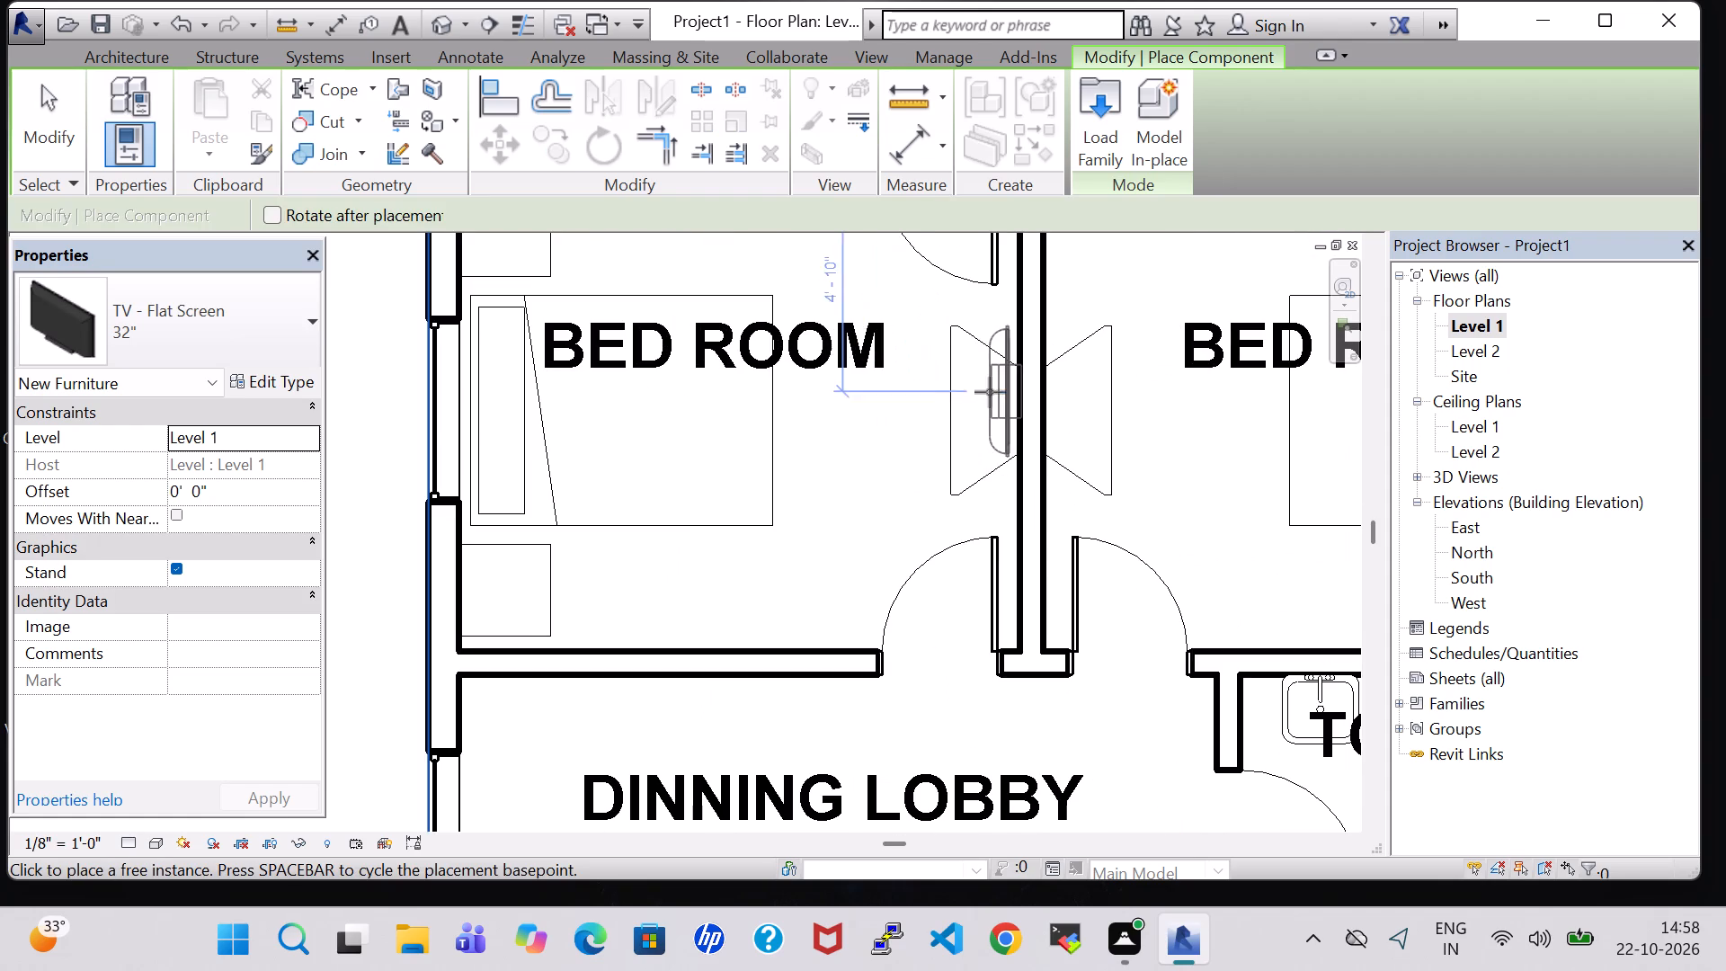
{"action": "key", "text": "space"}
{"action": "key", "text": "space"}
{"action": "scroll", "coordinate": [990, 392], "scroll_direction": "up", "scroll_amount": 5}
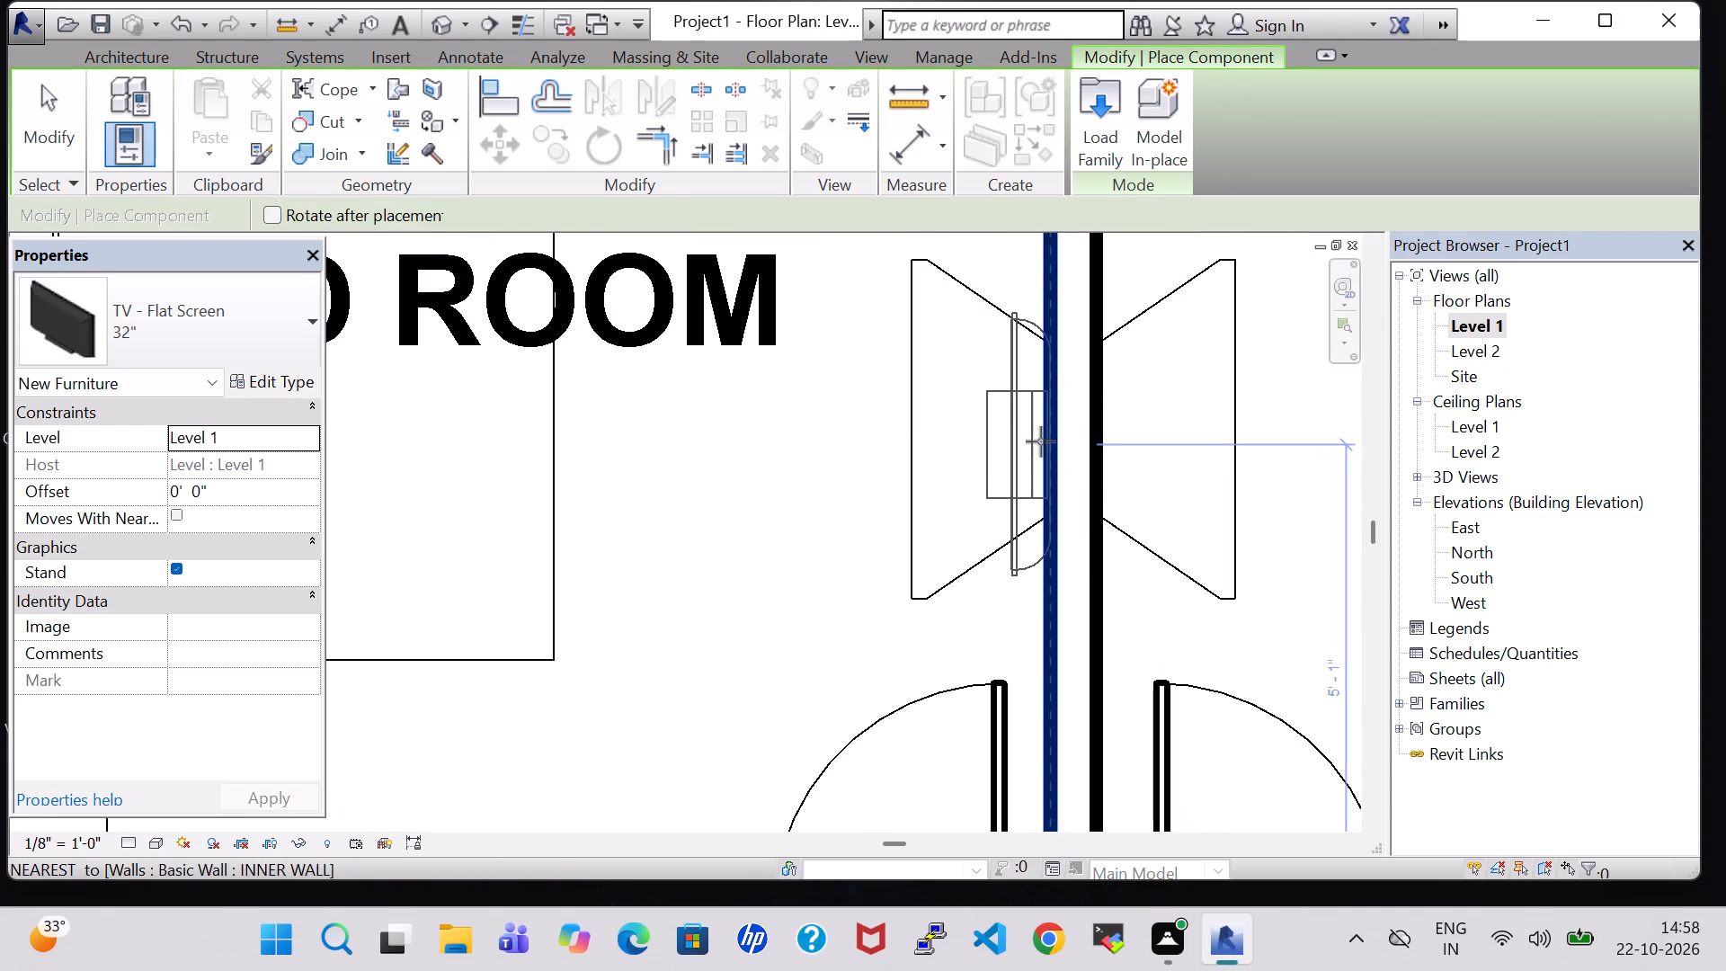
{"action": "left_click", "coordinate": [1039, 441]}
{"action": "key", "text": "space"}
{"action": "key", "text": "space"}
{"action": "scroll", "coordinate": [1149, 441], "scroll_direction": "up", "scroll_amount": 3}
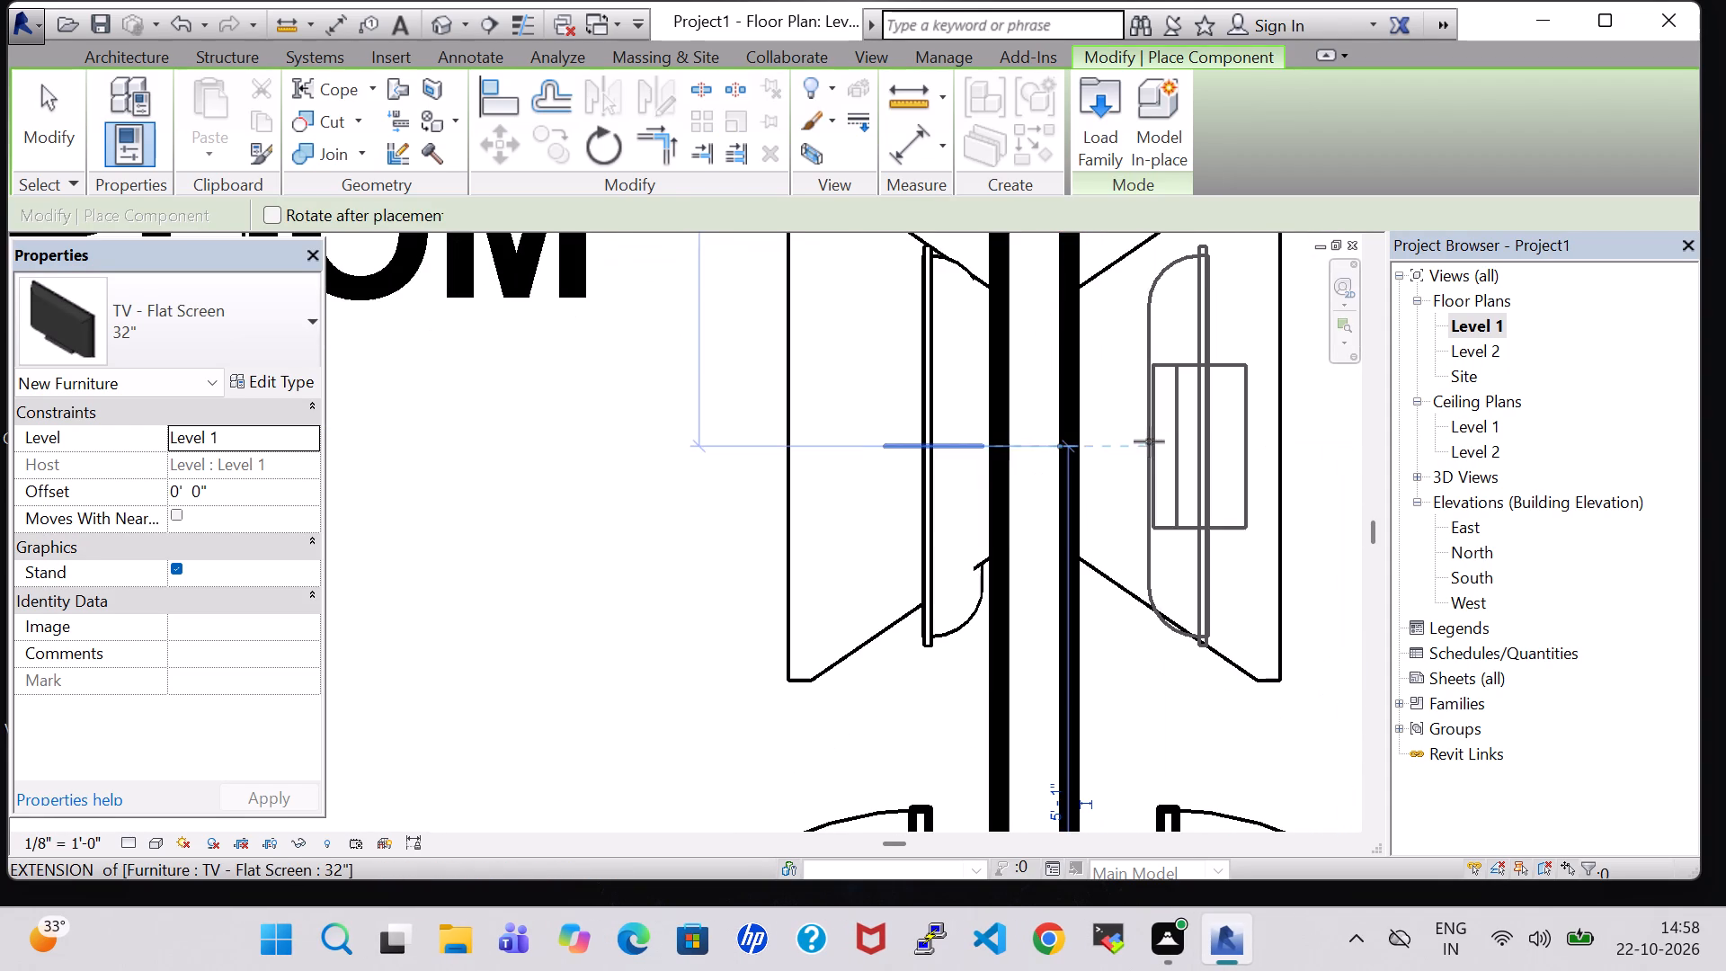
{"action": "left_click", "coordinate": [1081, 434]}
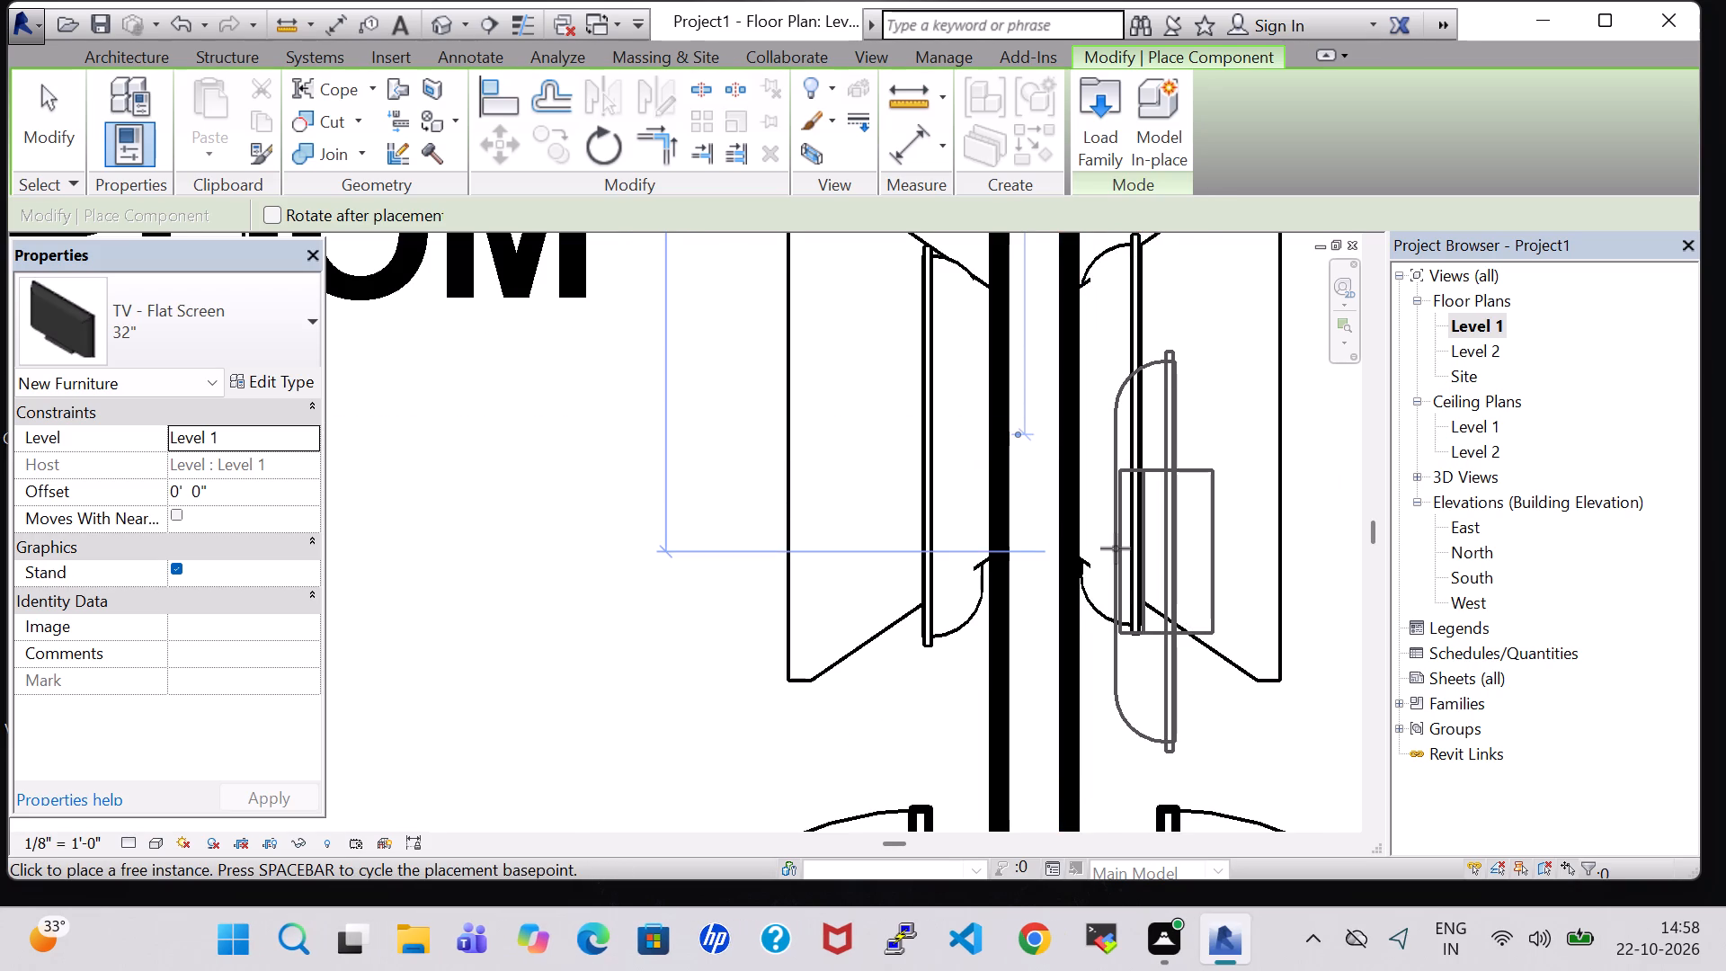
{"action": "key", "text": "Escape"}
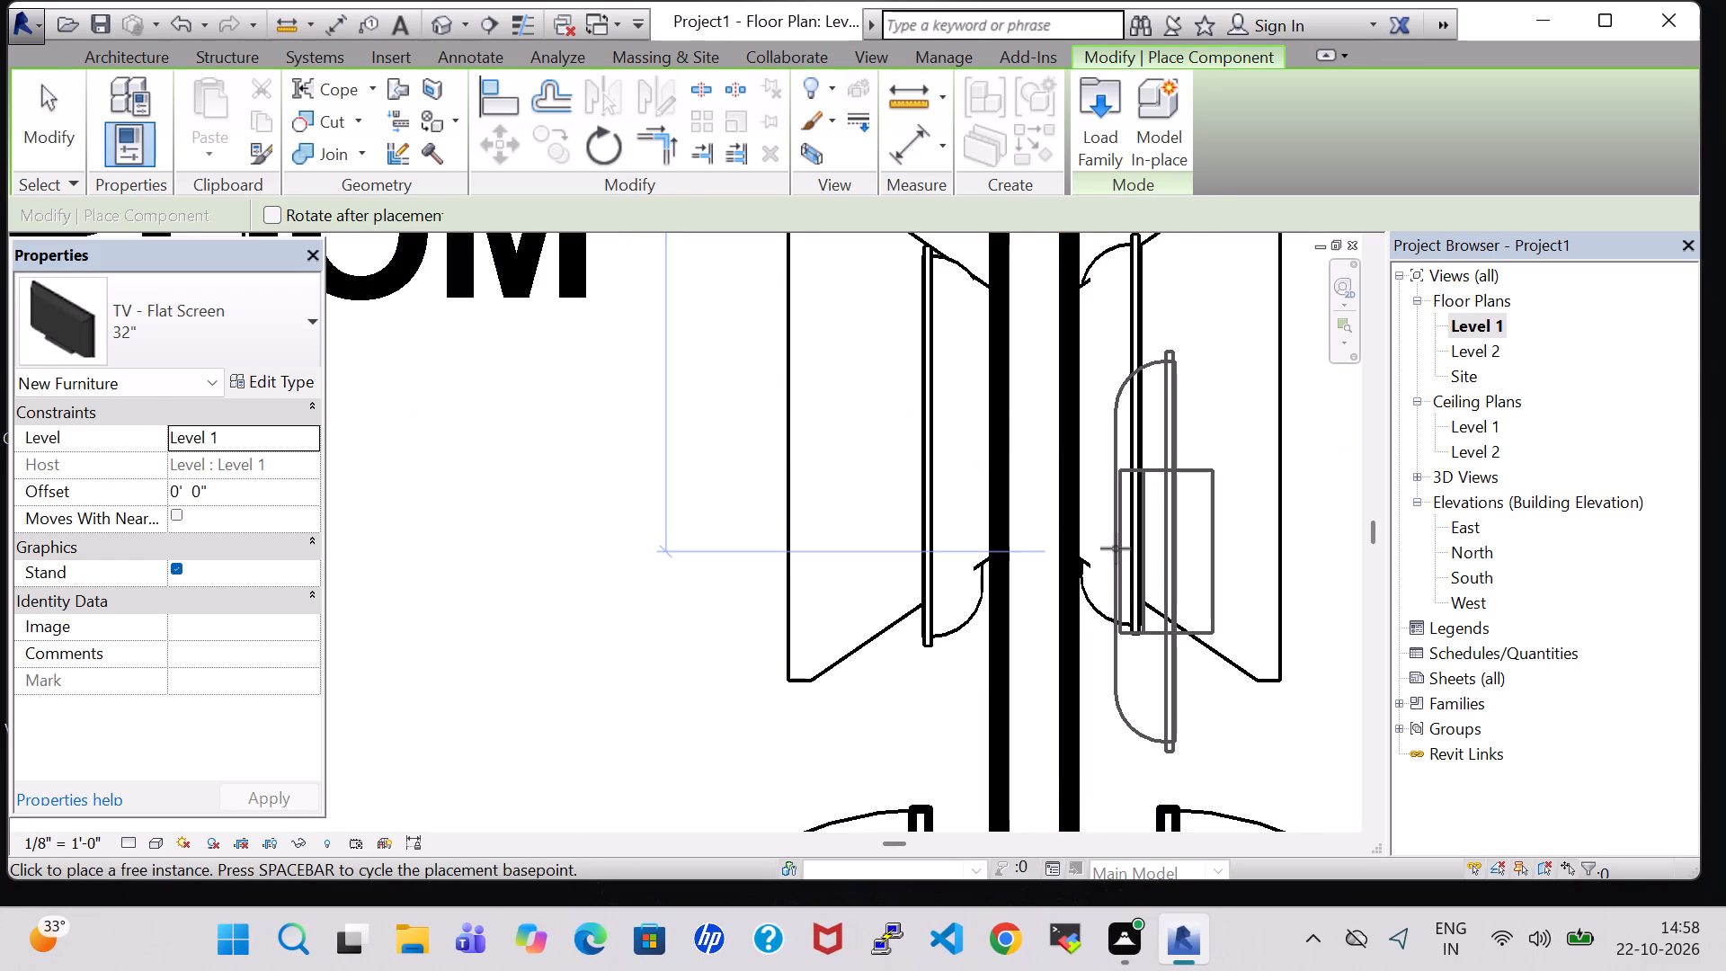
{"action": "key", "text": "Escape"}
Change the flat screen TVs in both bedrooms to the 50" type.
{"action": "left_click", "coordinate": [930, 500]}
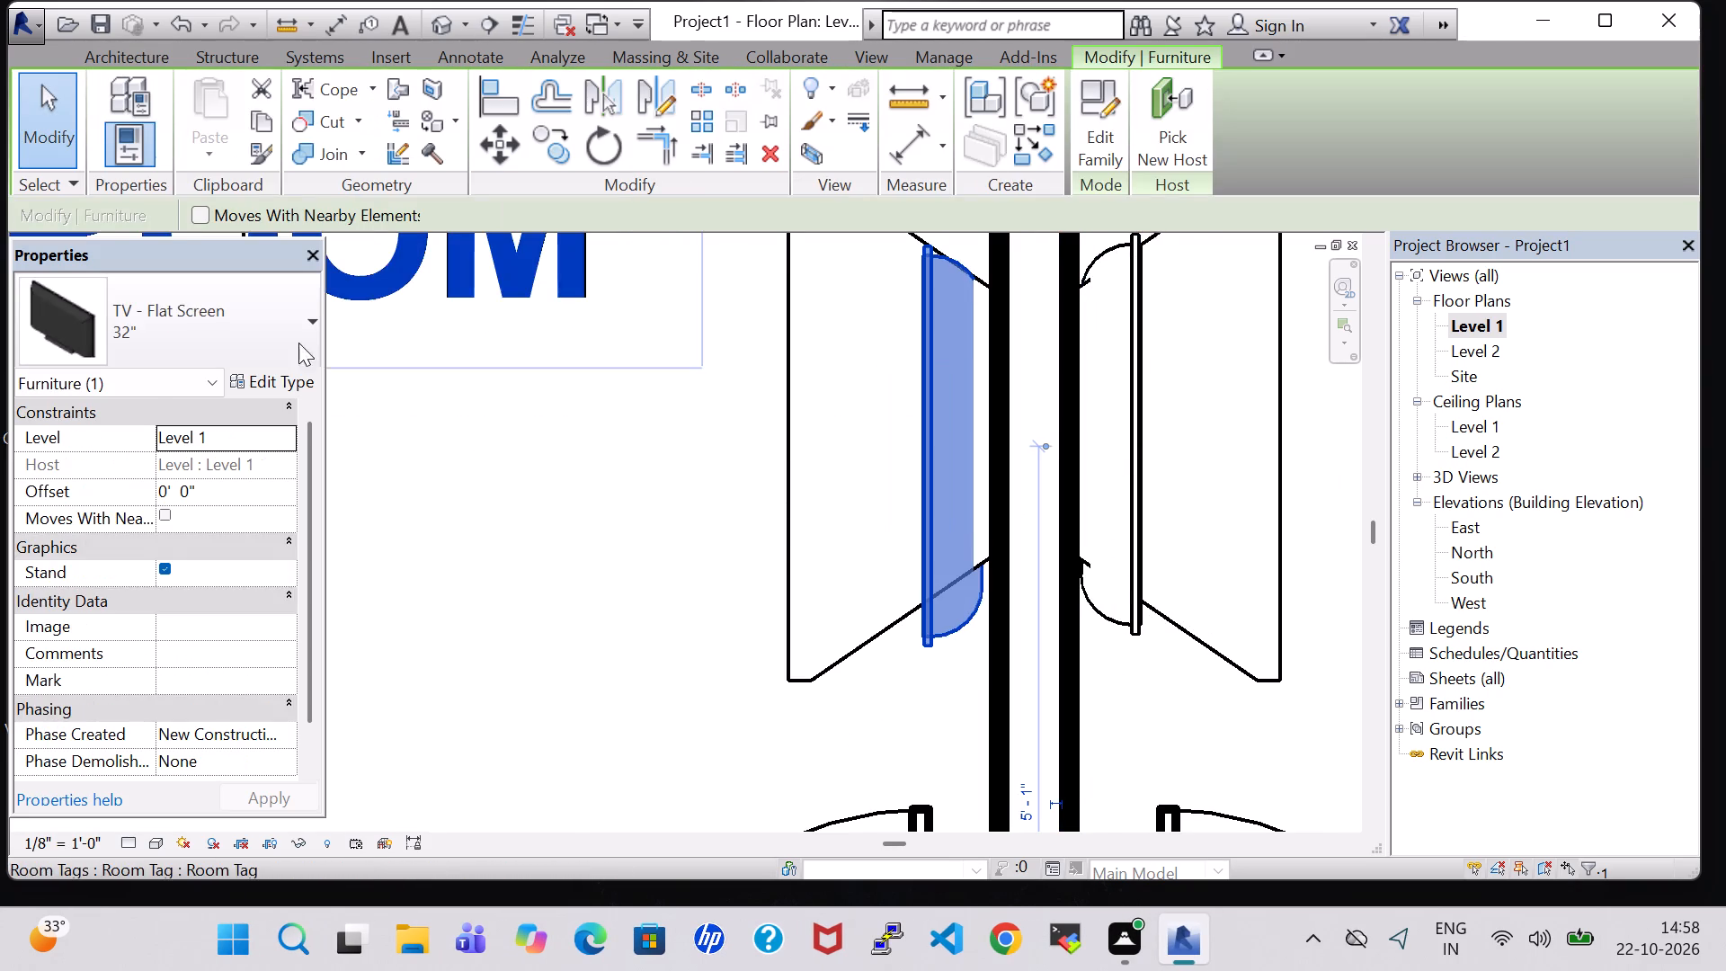
{"action": "left_click", "coordinate": [260, 343]}
{"action": "left_click", "coordinate": [71, 725]}
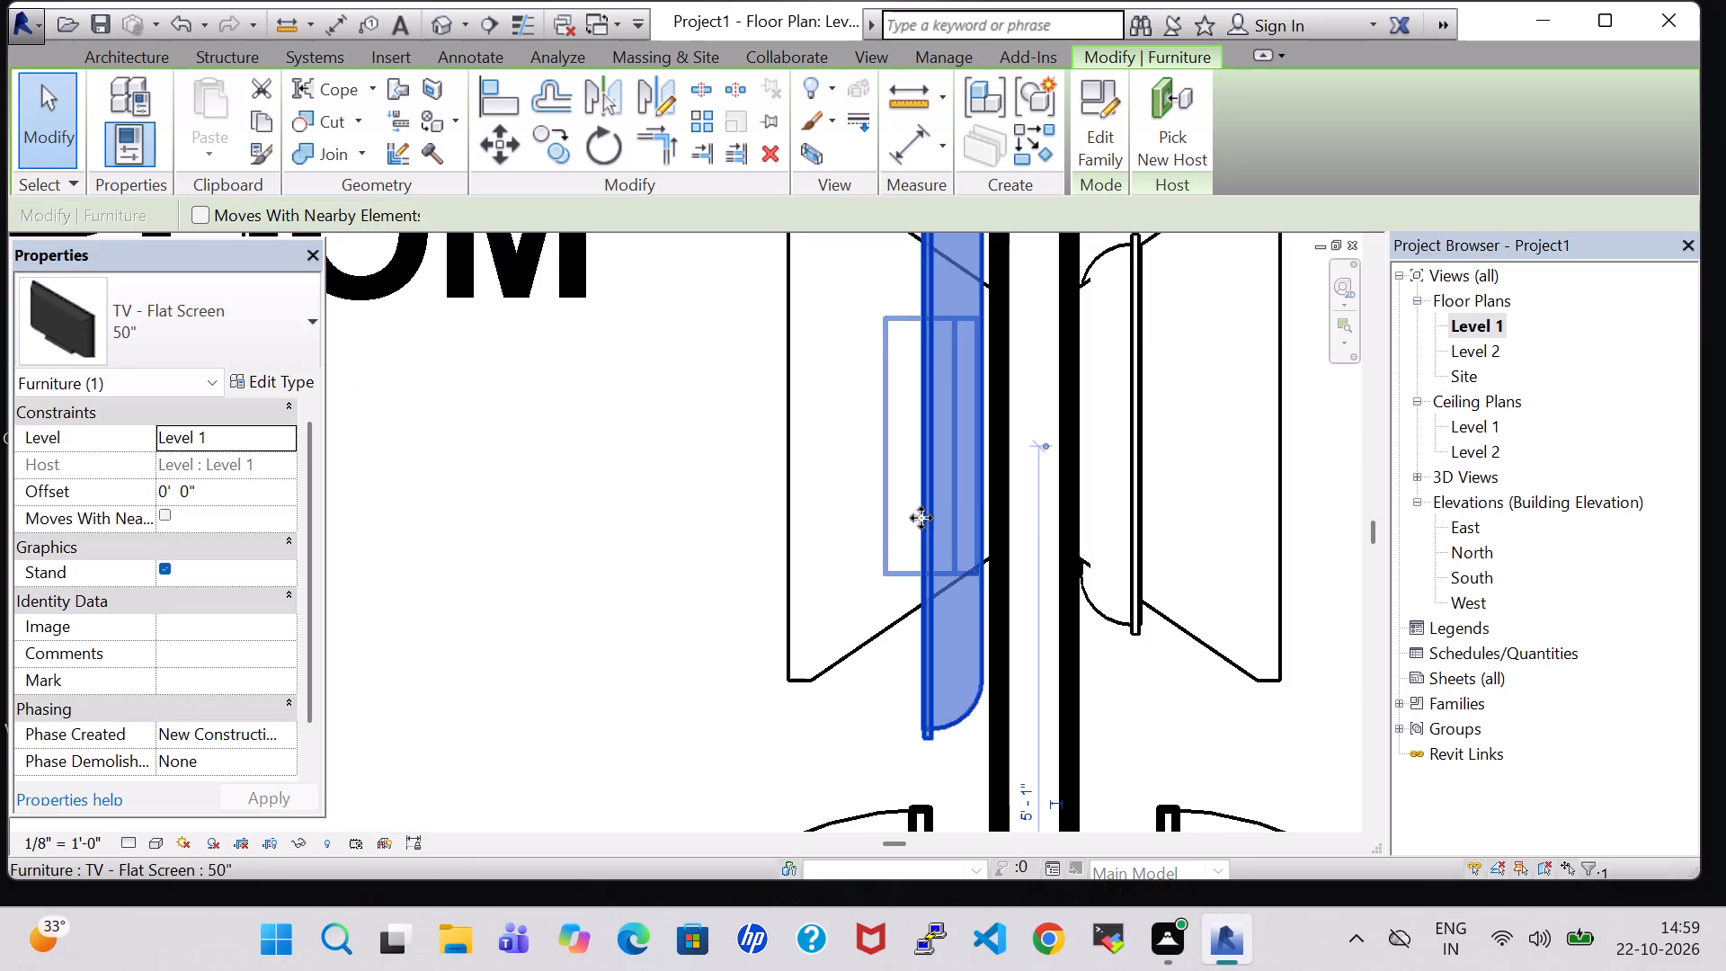
{"action": "left_click", "coordinate": [1140, 528]}
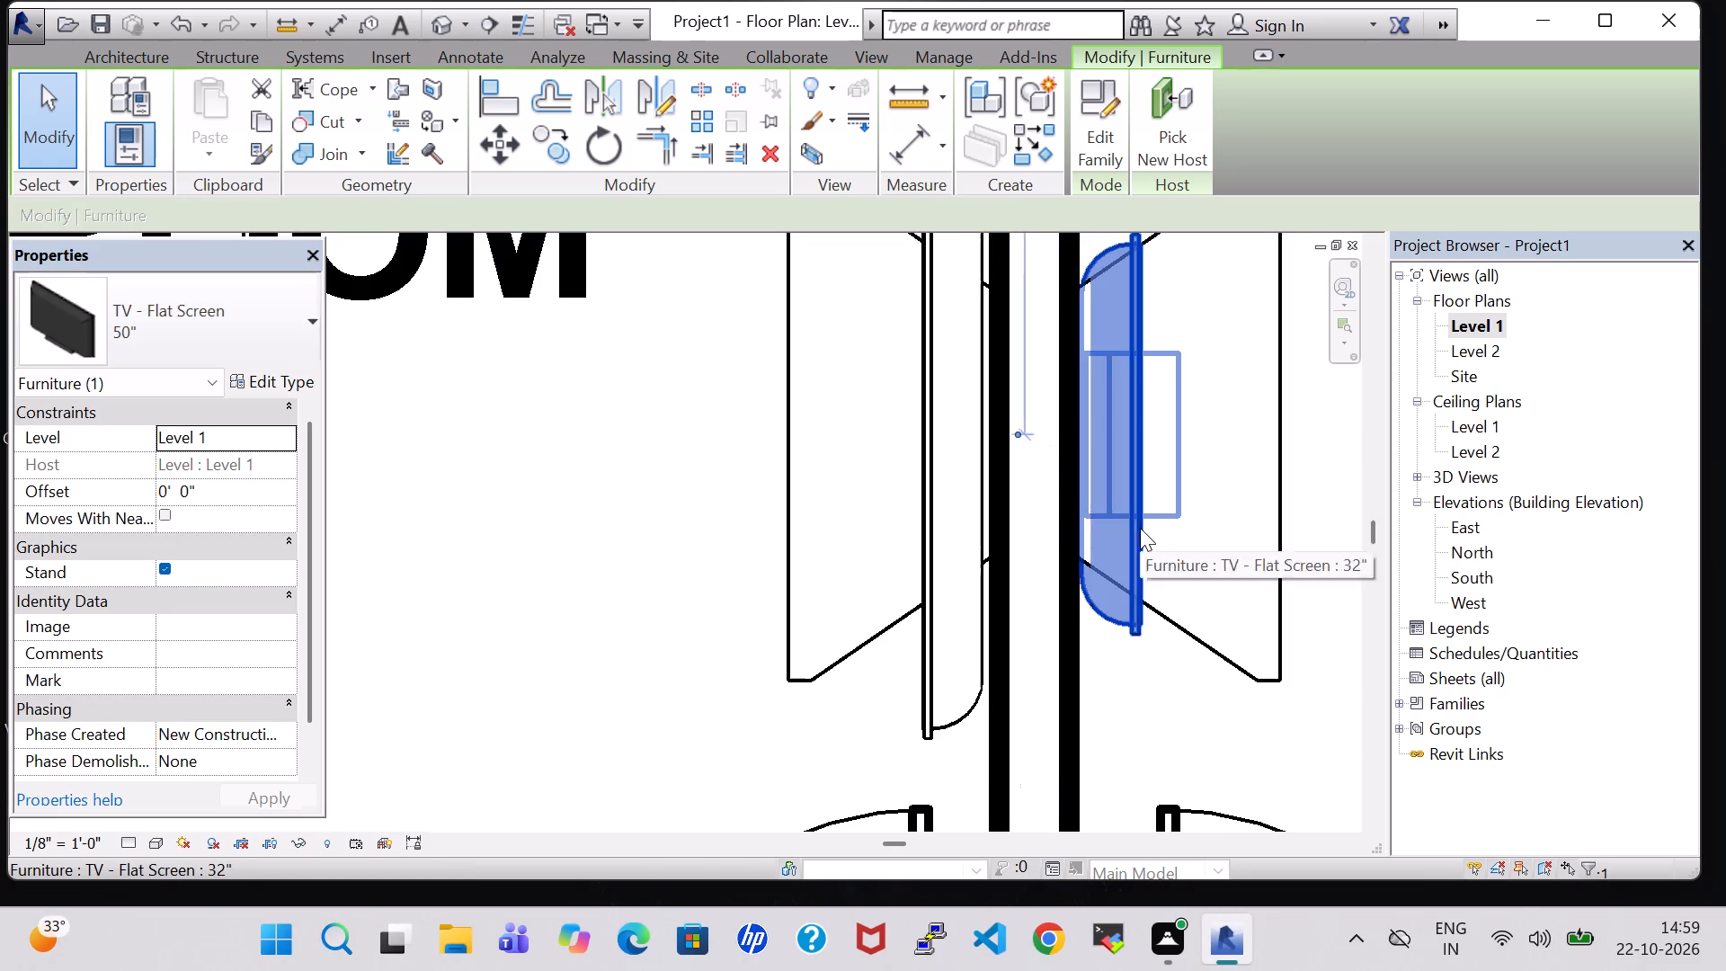
{"action": "left_click", "coordinate": [191, 338]}
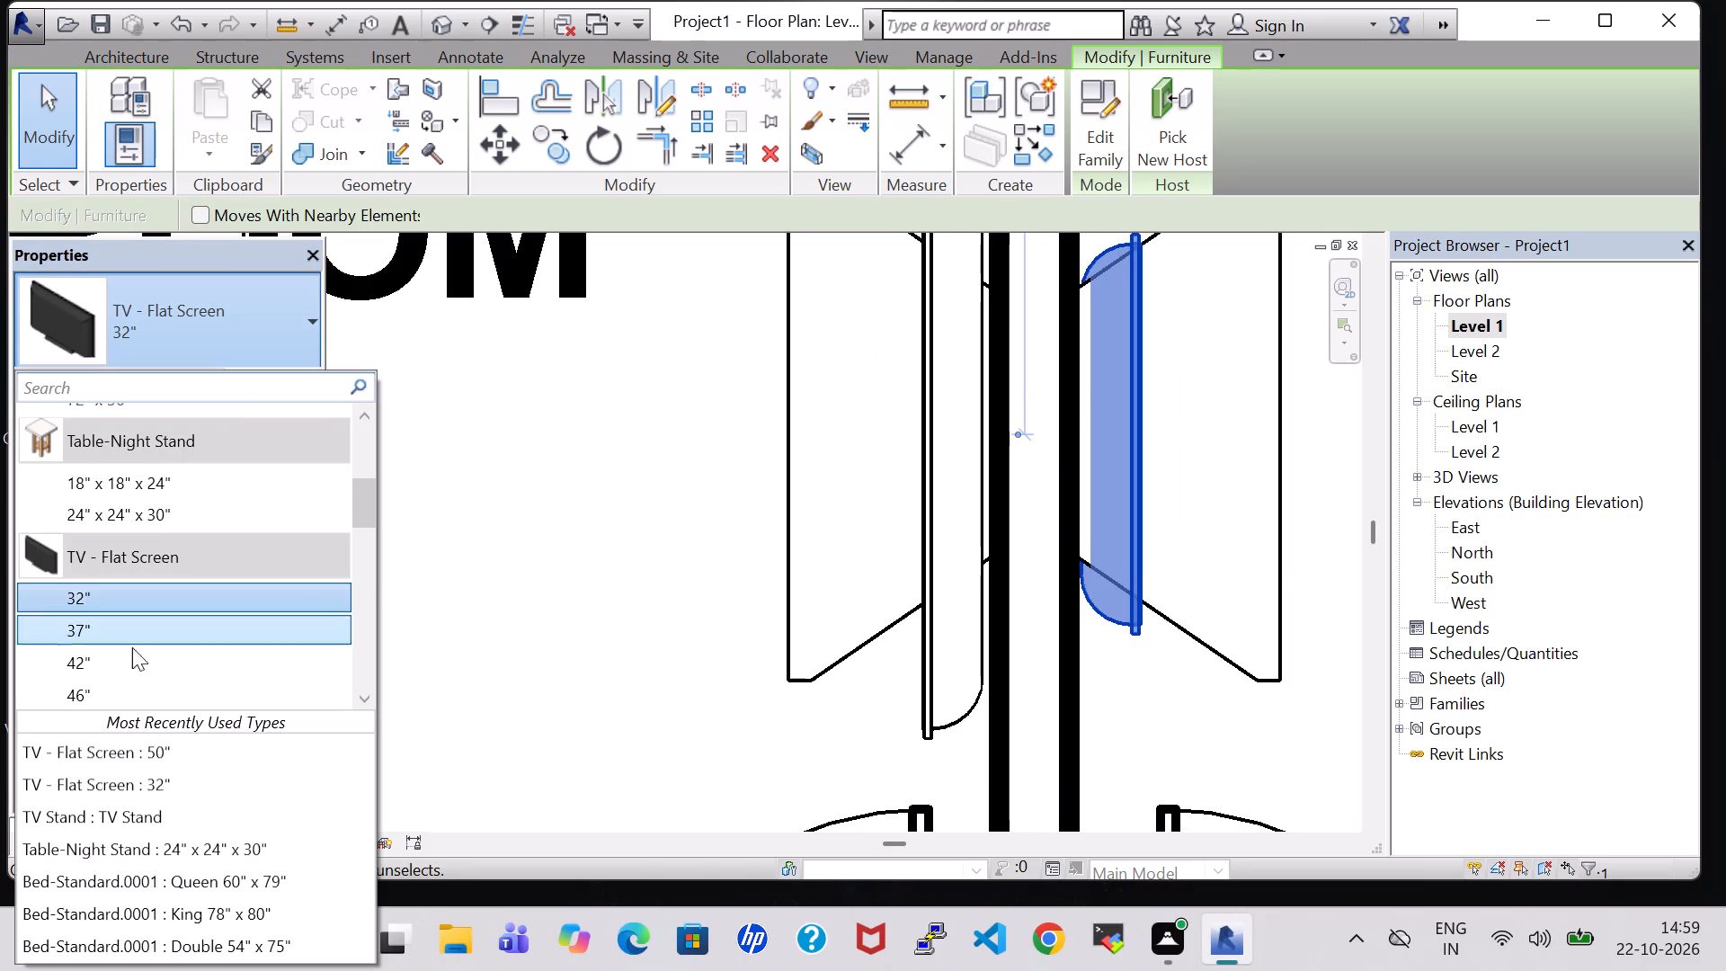
{"action": "scroll", "coordinate": [118, 693], "scroll_direction": "down", "scroll_amount": 1}
{"action": "left_click", "coordinate": [119, 666]}
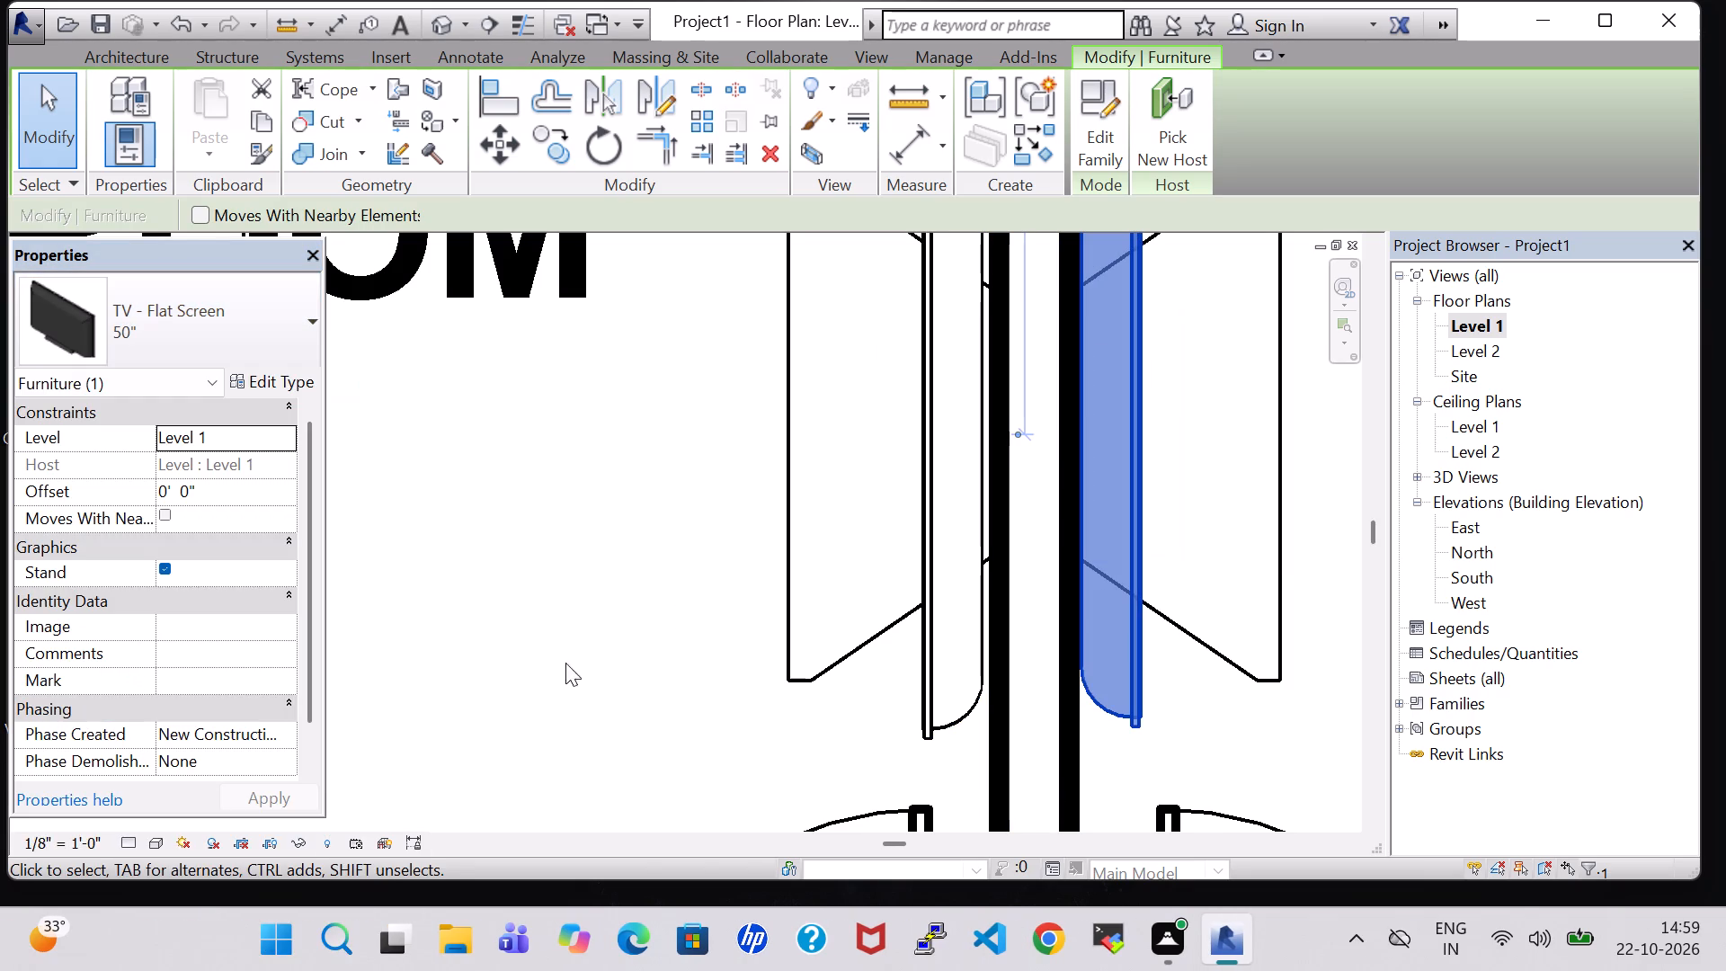
Set the offset of the west bedroom's TV stand to 2' 0".
{"action": "left_click", "coordinate": [845, 654]}
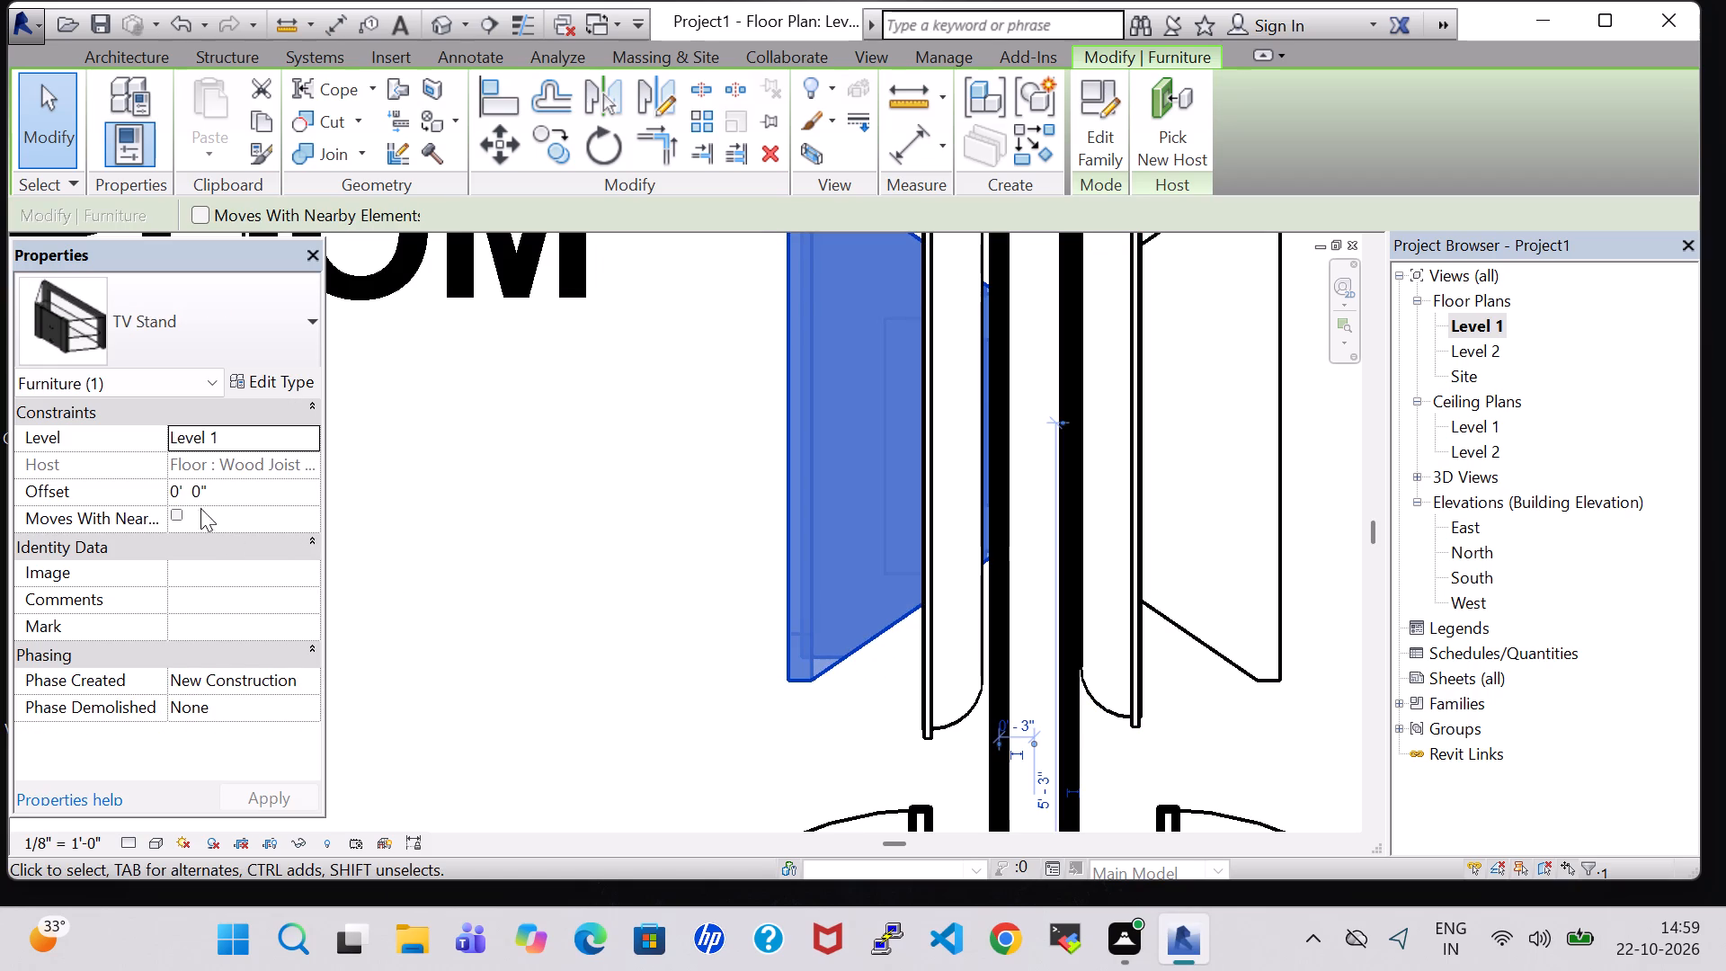
{"action": "left_click", "coordinate": [183, 492]}
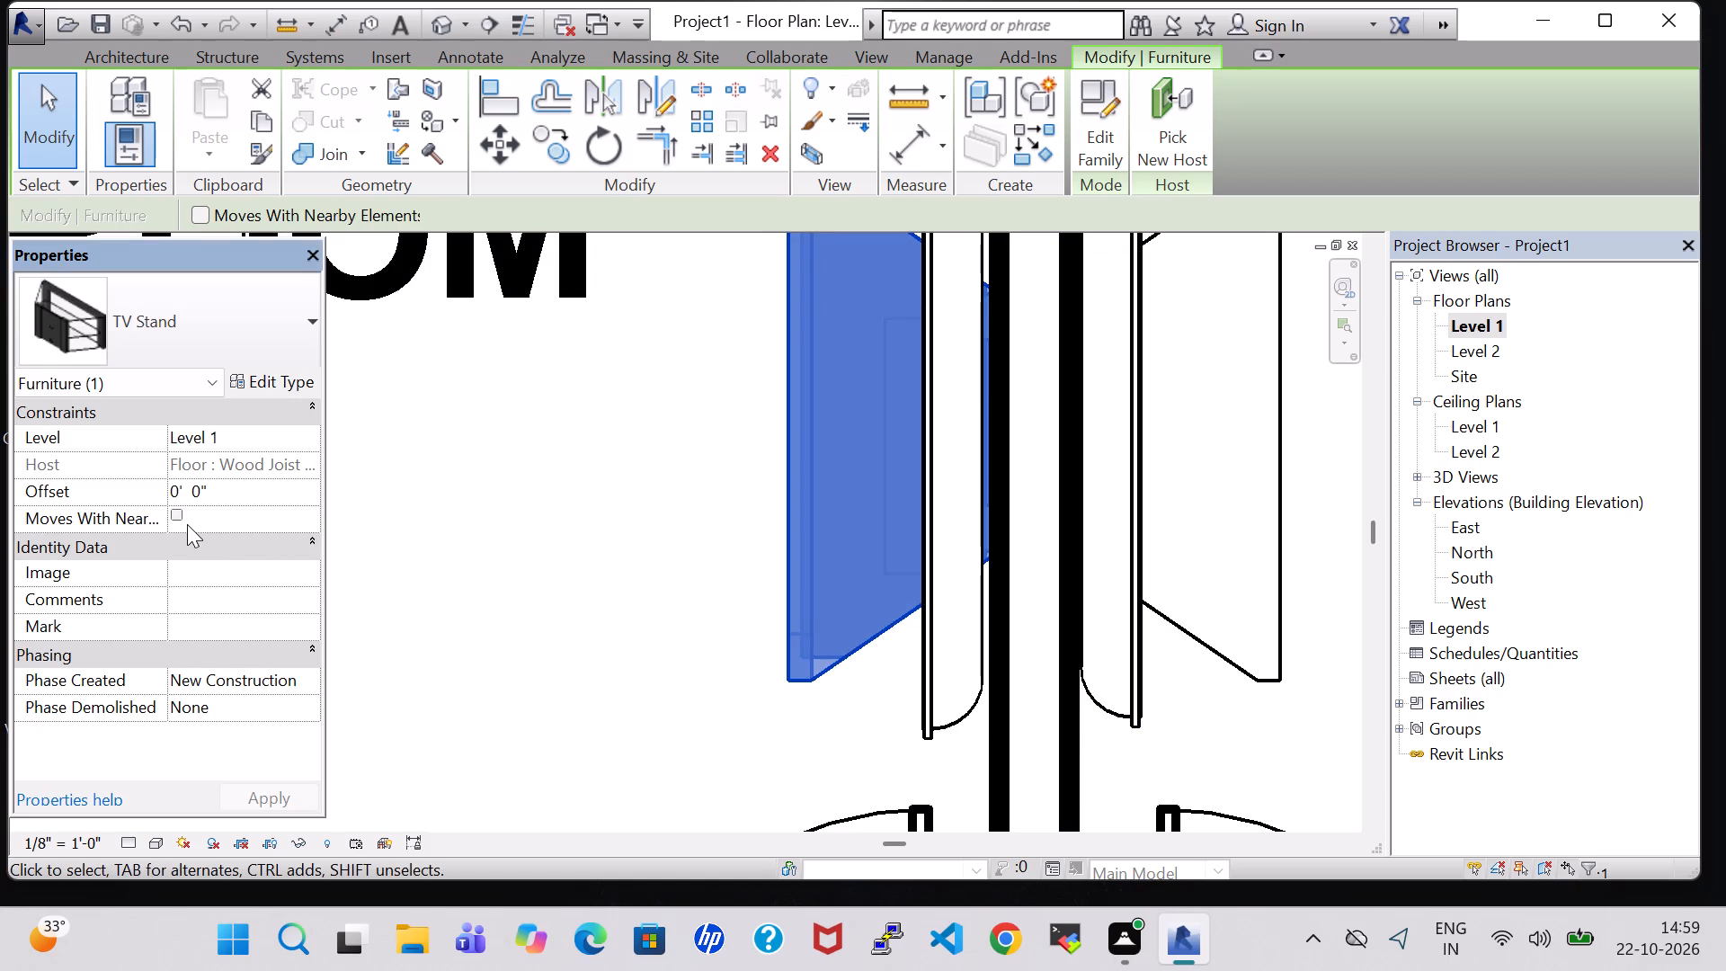
{"action": "key", "text": "Left"}
{"action": "key", "text": "BackSpace"}
{"action": "key", "text": "2"}
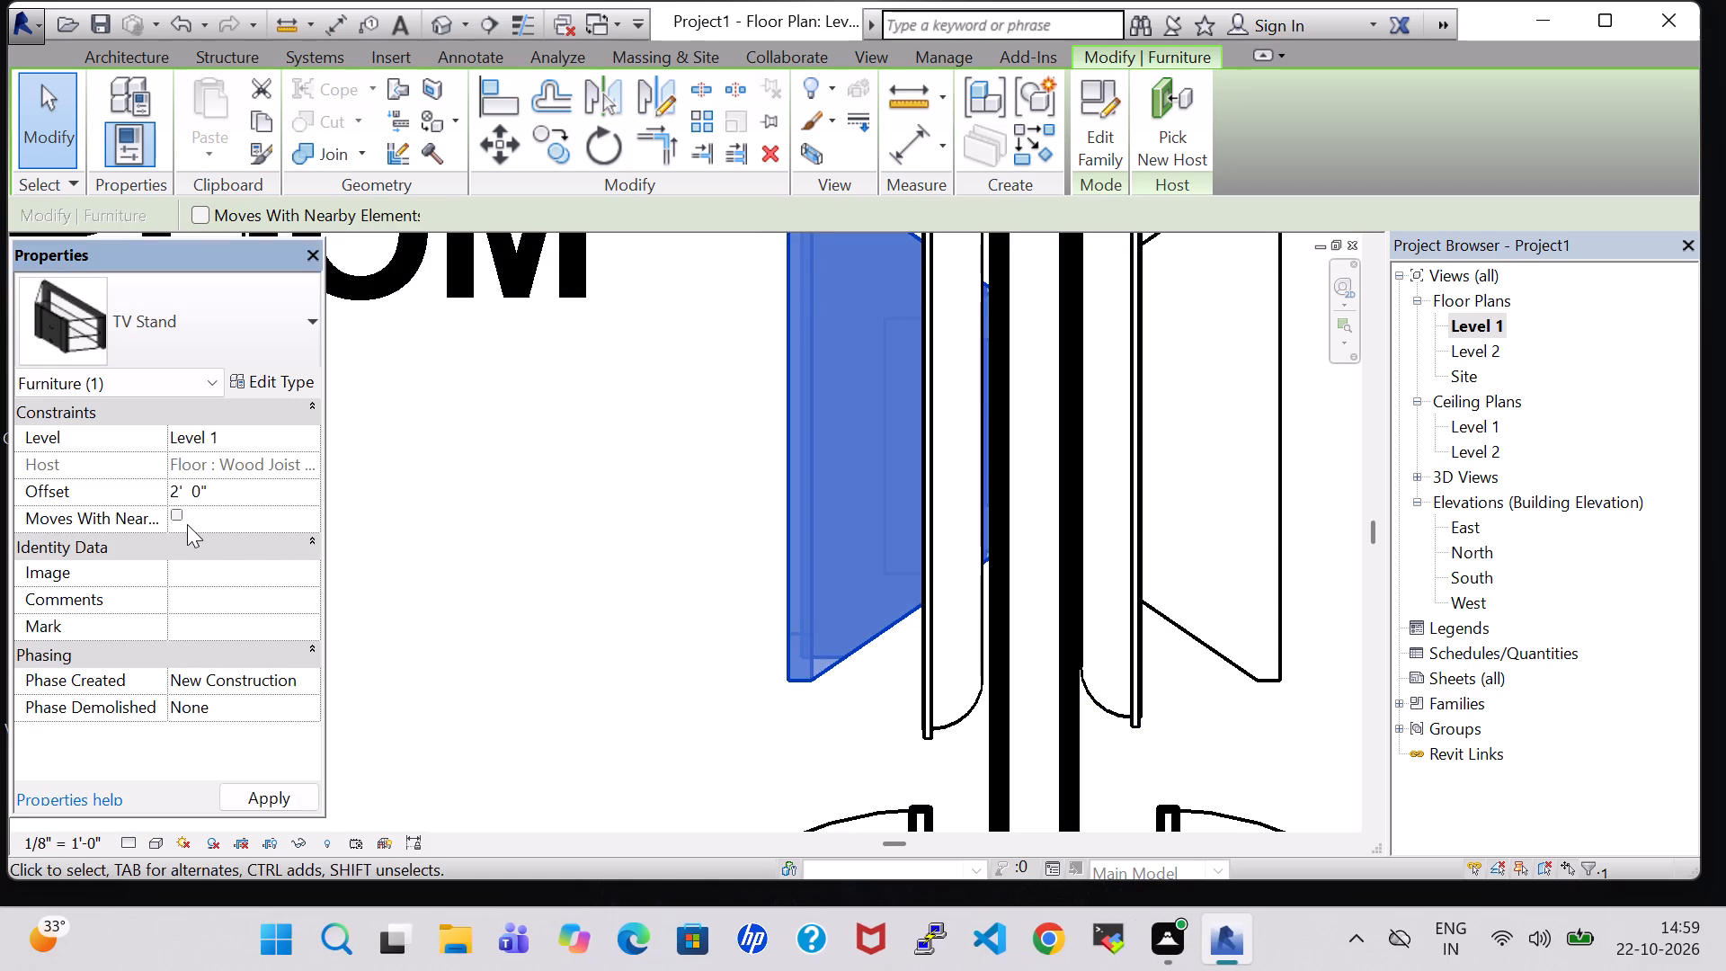
{"action": "key", "text": "Return"}
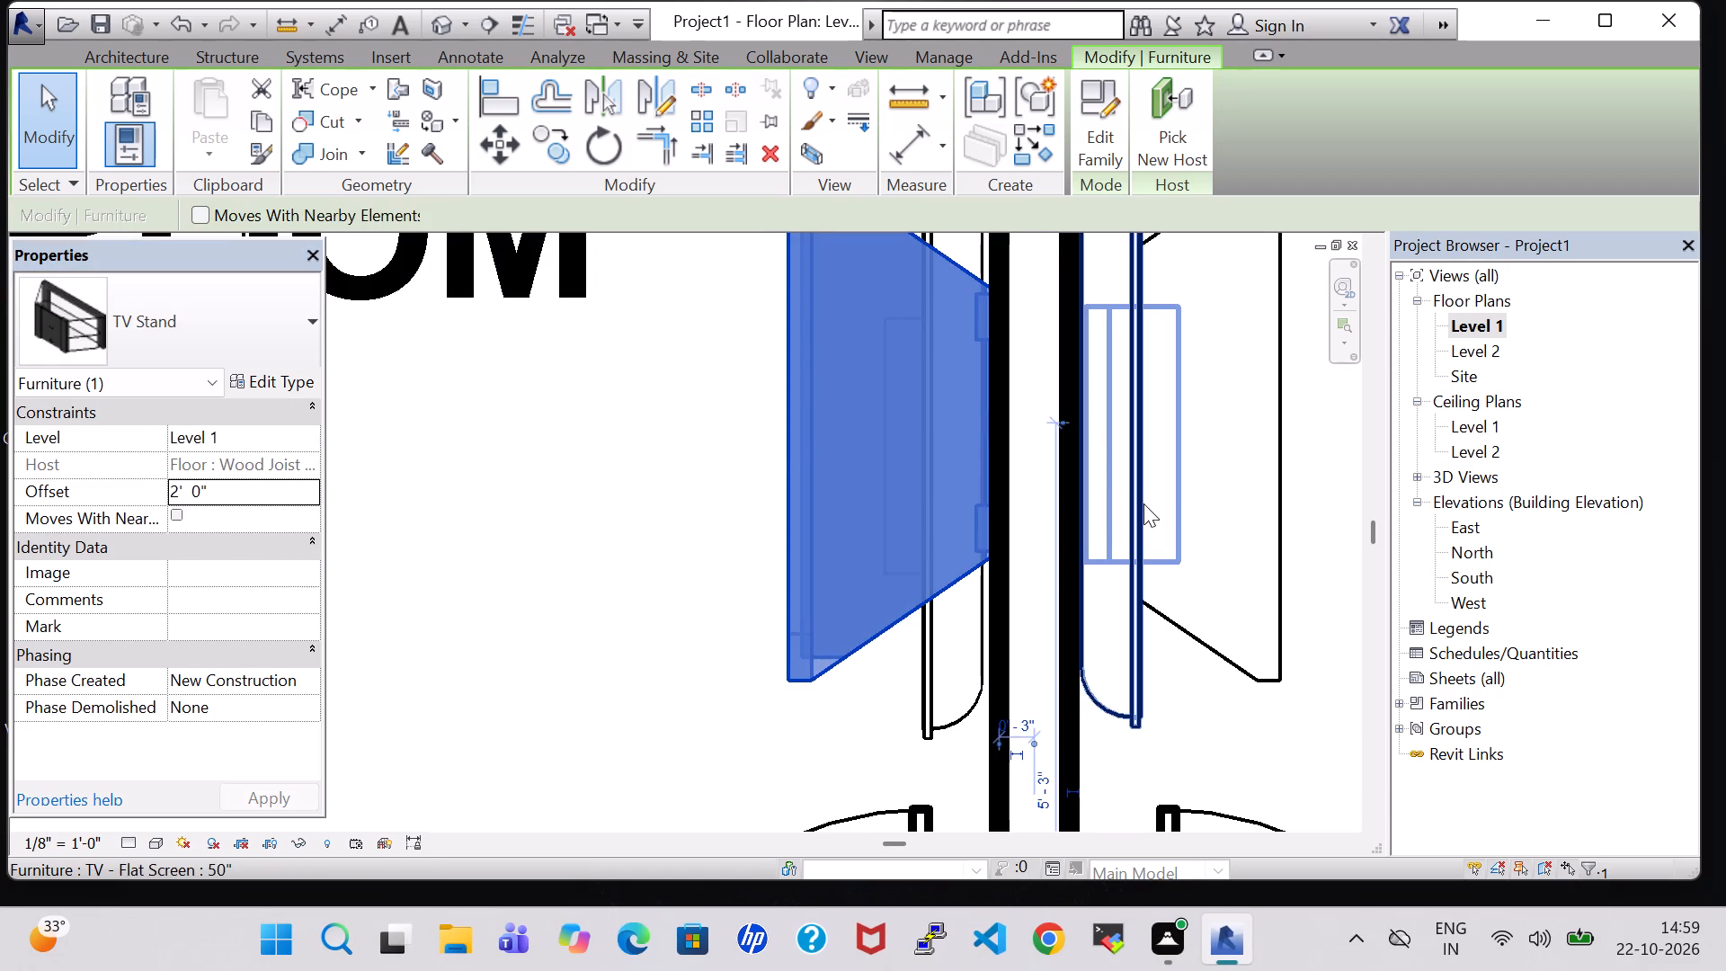
Set the offset of the east bedroom's 50" flat screen TV to 2' 0".
{"action": "left_click", "coordinate": [1143, 503]}
{"action": "left_click", "coordinate": [168, 490]}
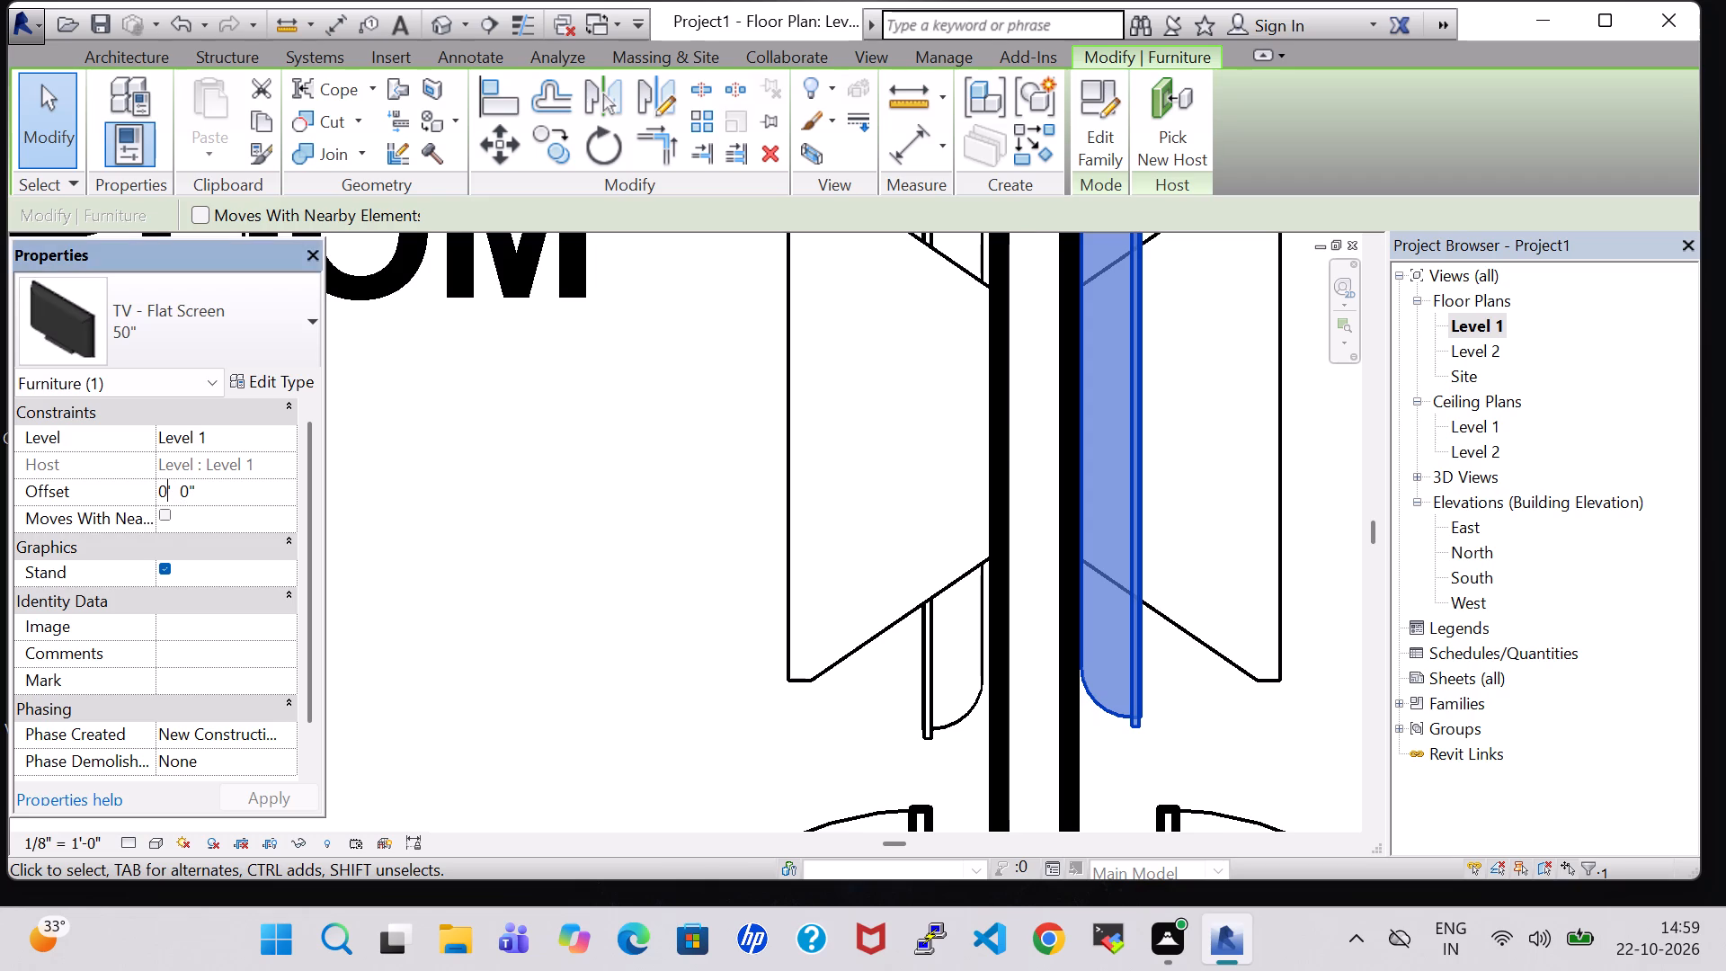
{"action": "key", "text": "BackSpace"}
{"action": "key", "text": "2"}
{"action": "key", "text": "Return"}
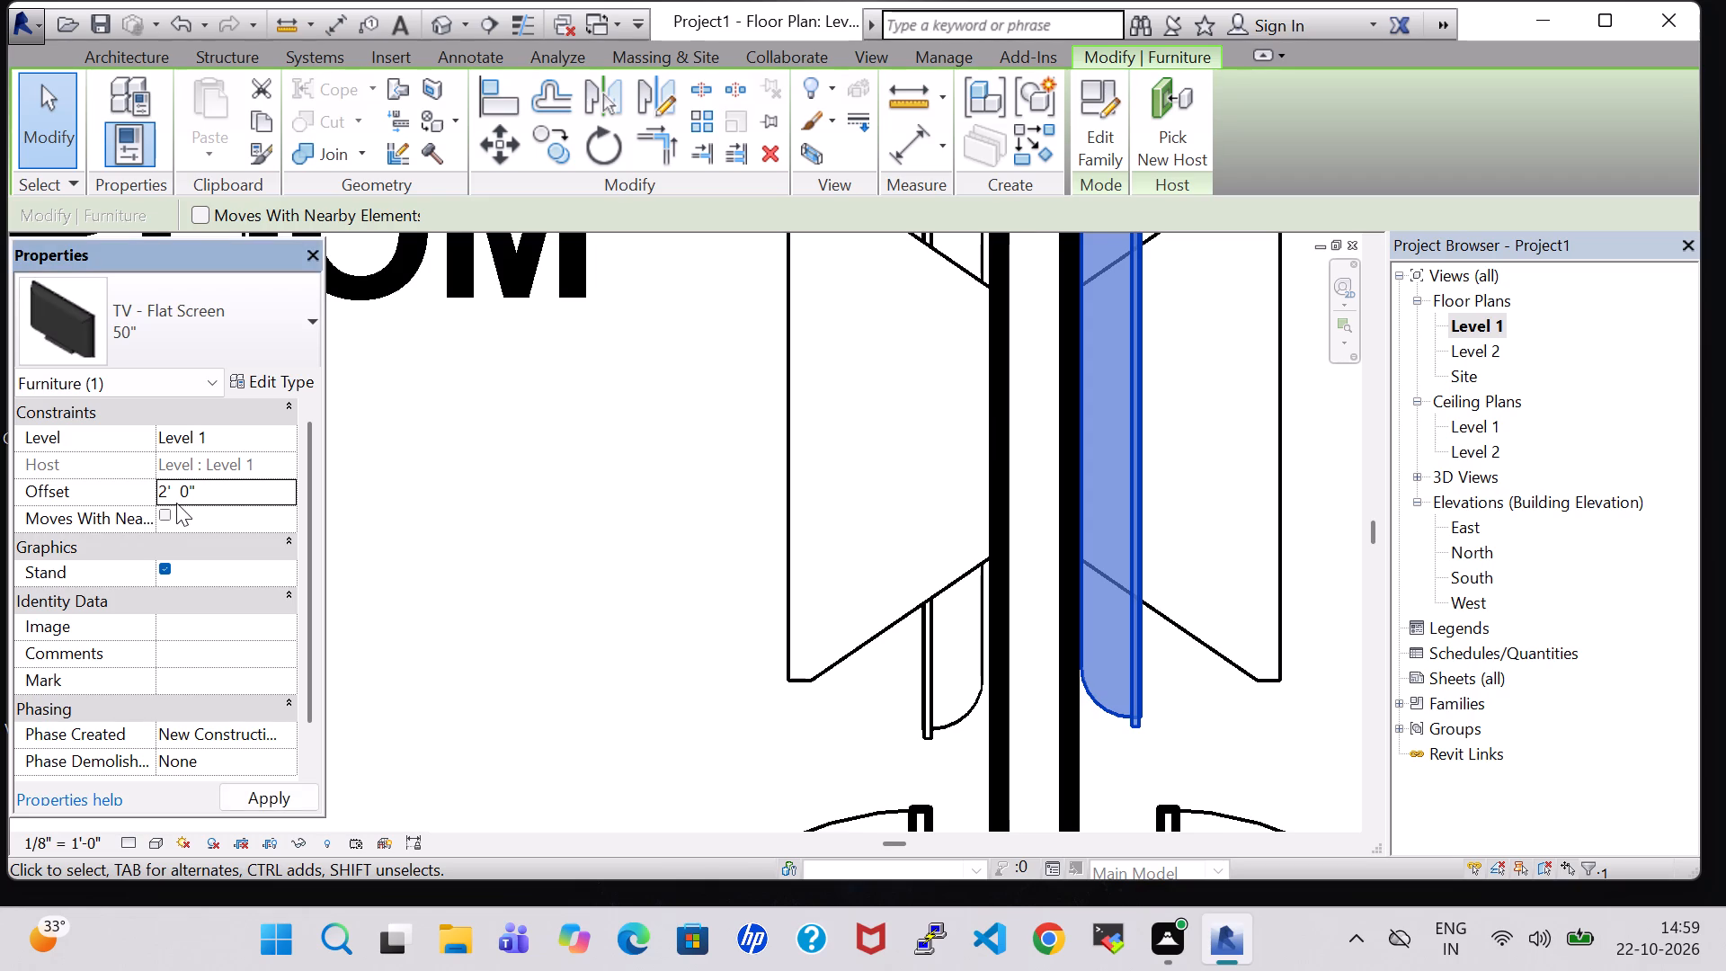
Load the Dresser family from the US Imperial library's Furniture > Storage folder for component placement.
{"action": "scroll", "coordinate": [463, 467], "scroll_direction": "down", "scroll_amount": 13}
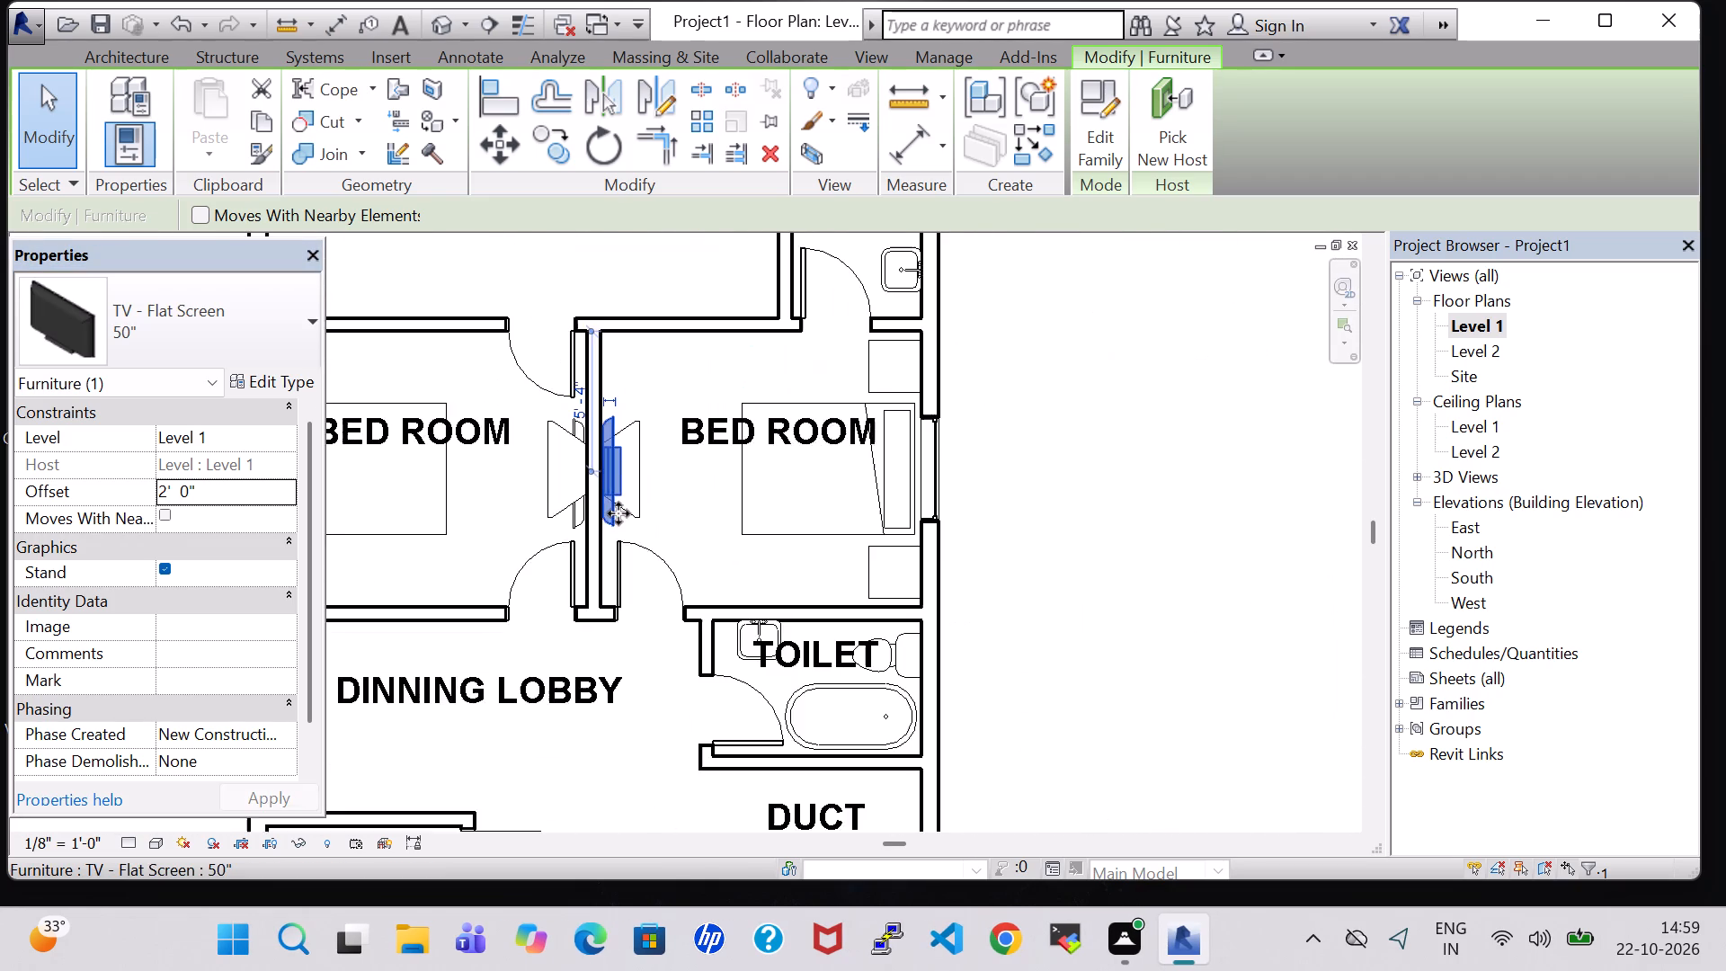
{"action": "scroll", "coordinate": [618, 513], "scroll_direction": "down", "scroll_amount": 3}
{"action": "middle_click_drag", "start_coordinate": [851, 485], "coordinate": [1018, 486]}
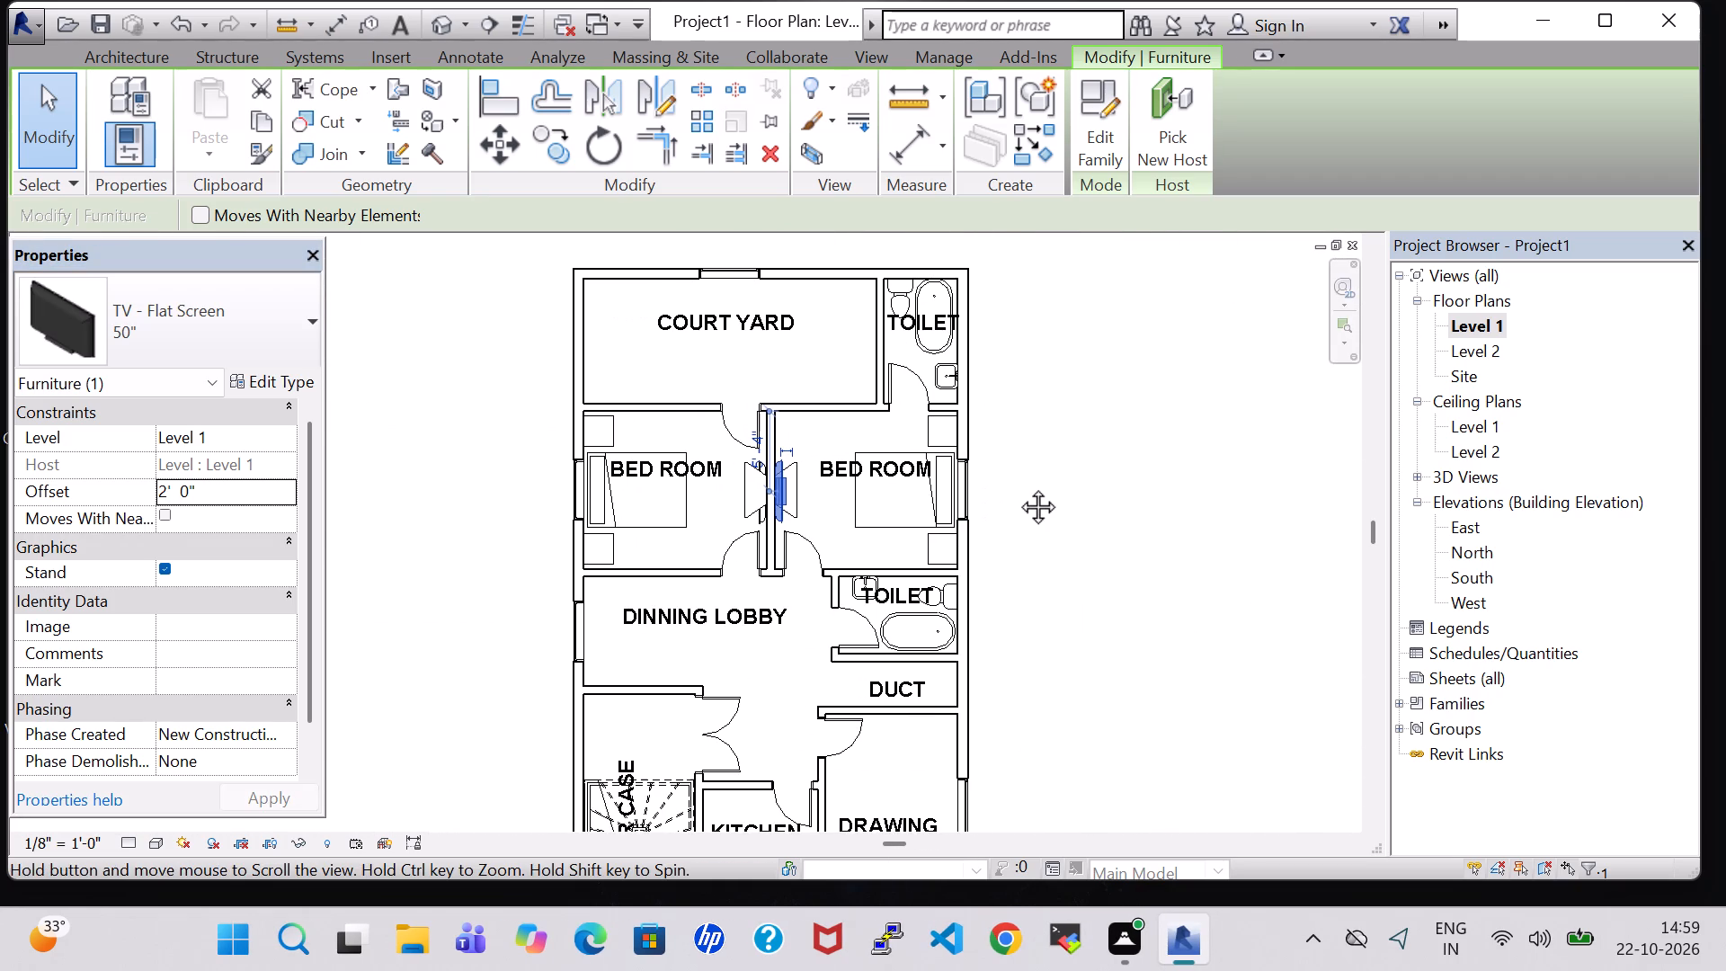
{"action": "middle_click_drag", "start_coordinate": [1018, 486], "coordinate": [1017, 486]}
{"action": "middle_click_drag", "start_coordinate": [1090, 538], "coordinate": [1054, 509]}
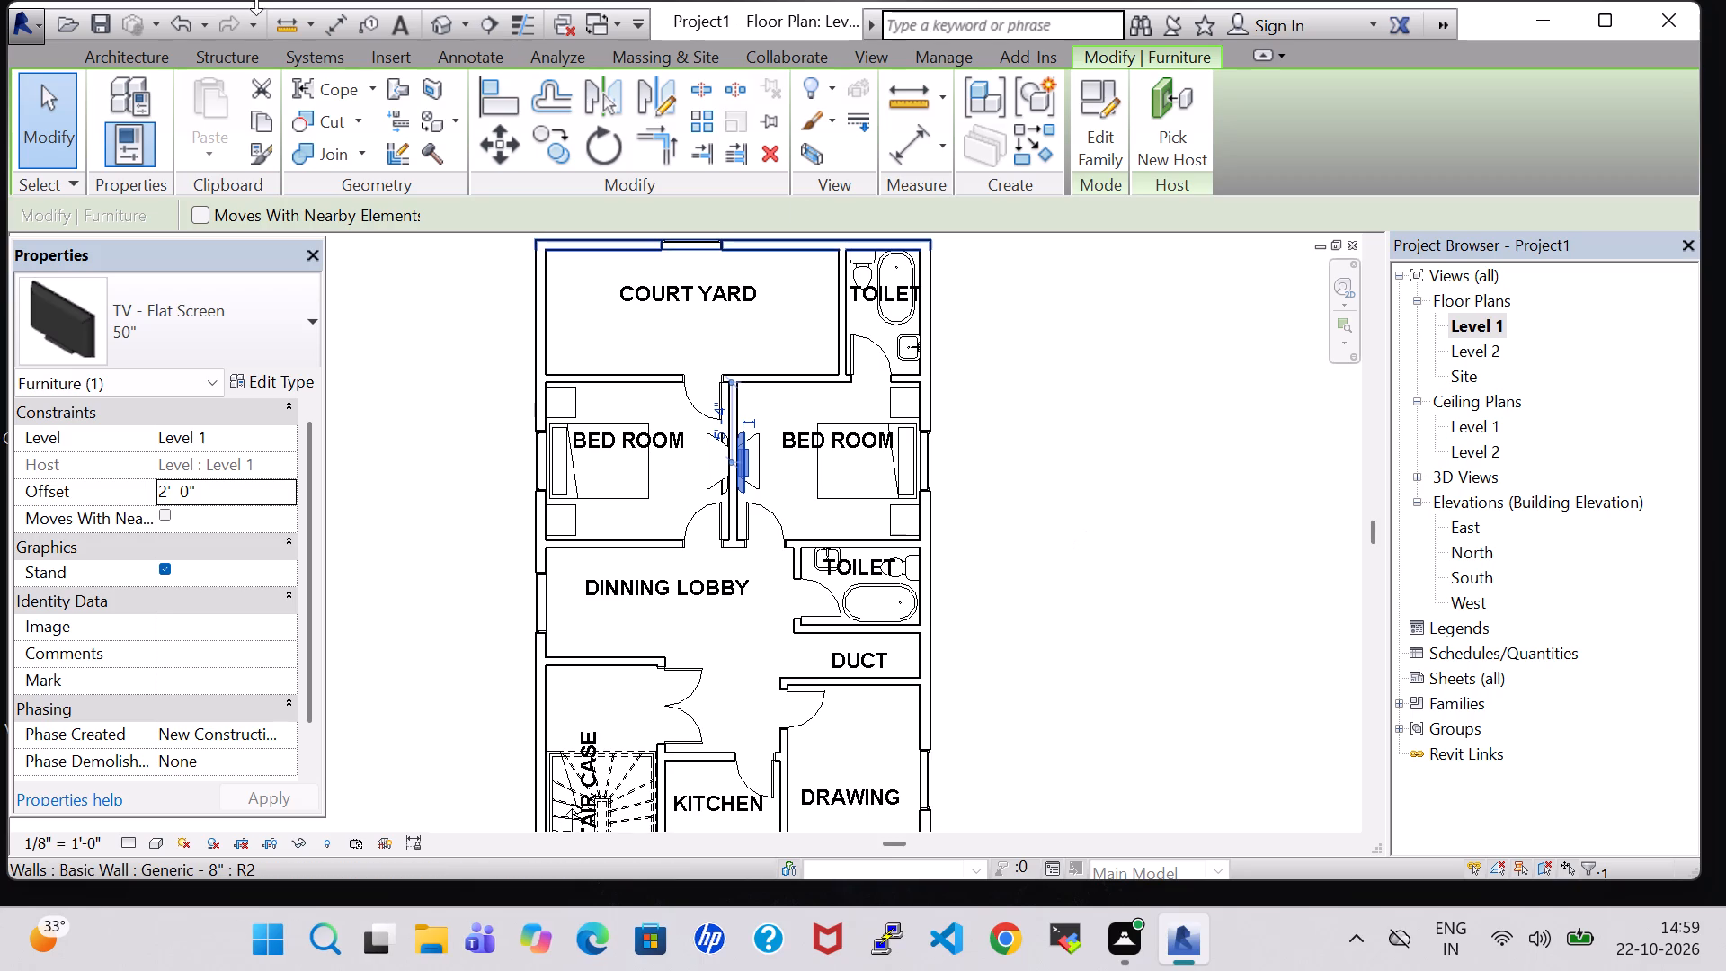
{"action": "left_click", "coordinate": [158, 67]}
{"action": "left_click", "coordinate": [228, 119]}
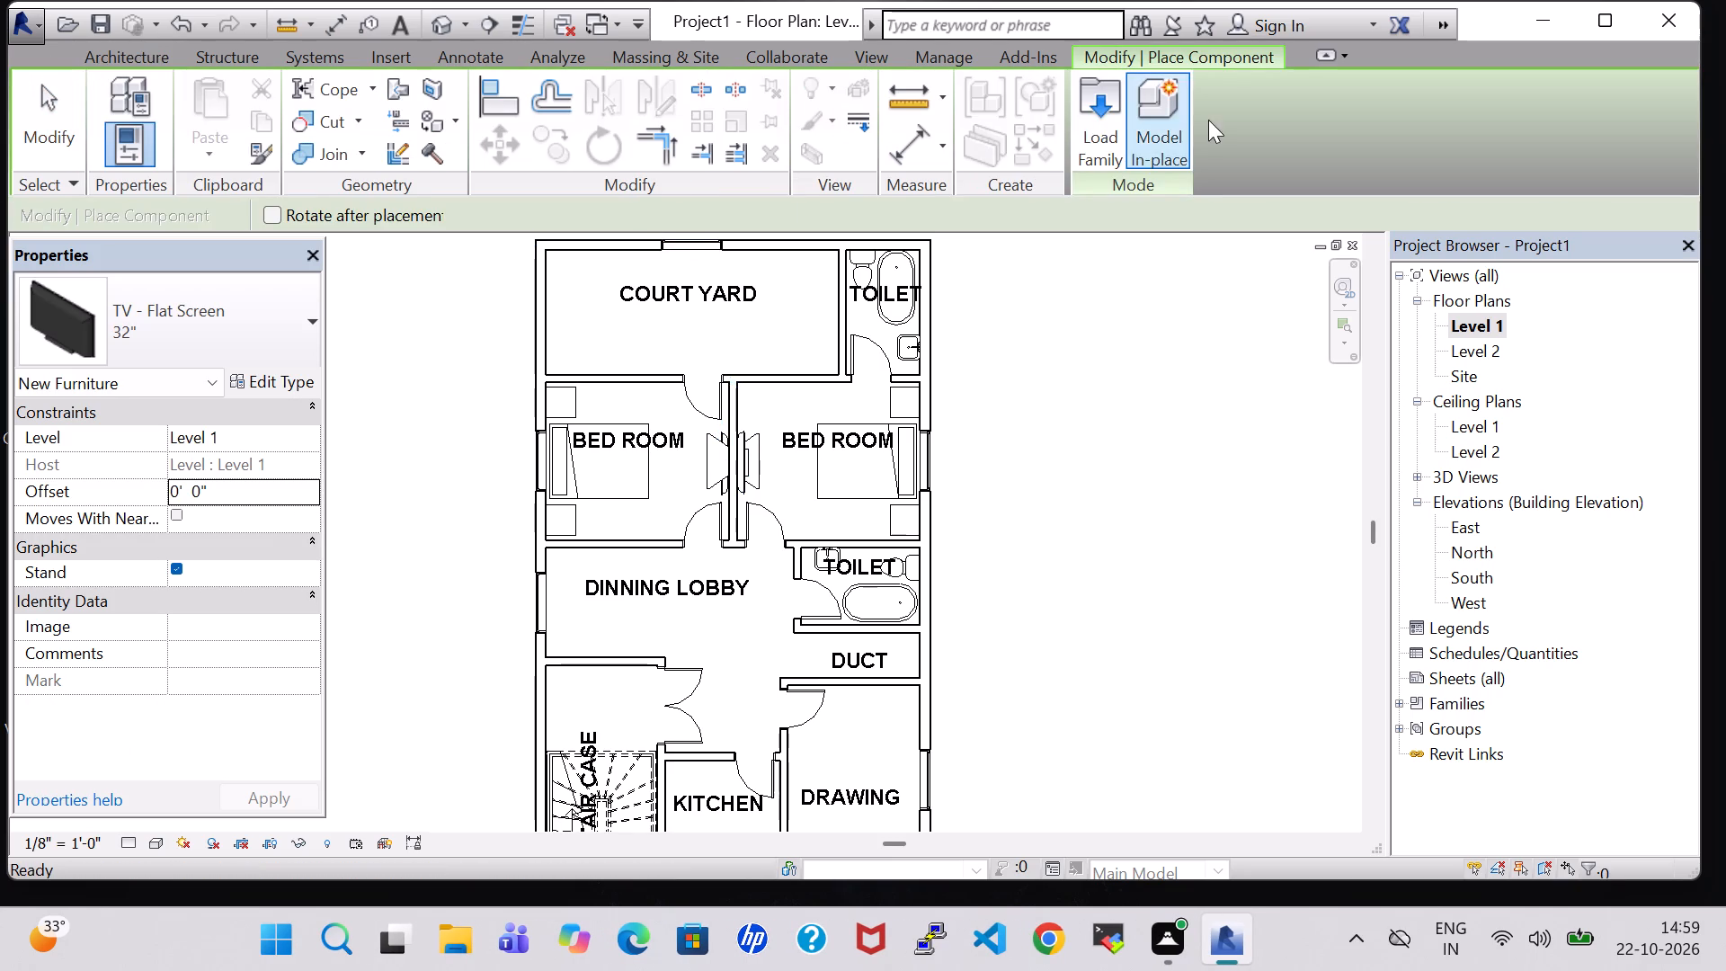
{"action": "left_click", "coordinate": [1099, 135]}
{"action": "scroll", "coordinate": [905, 439], "scroll_direction": "down", "scroll_amount": 1}
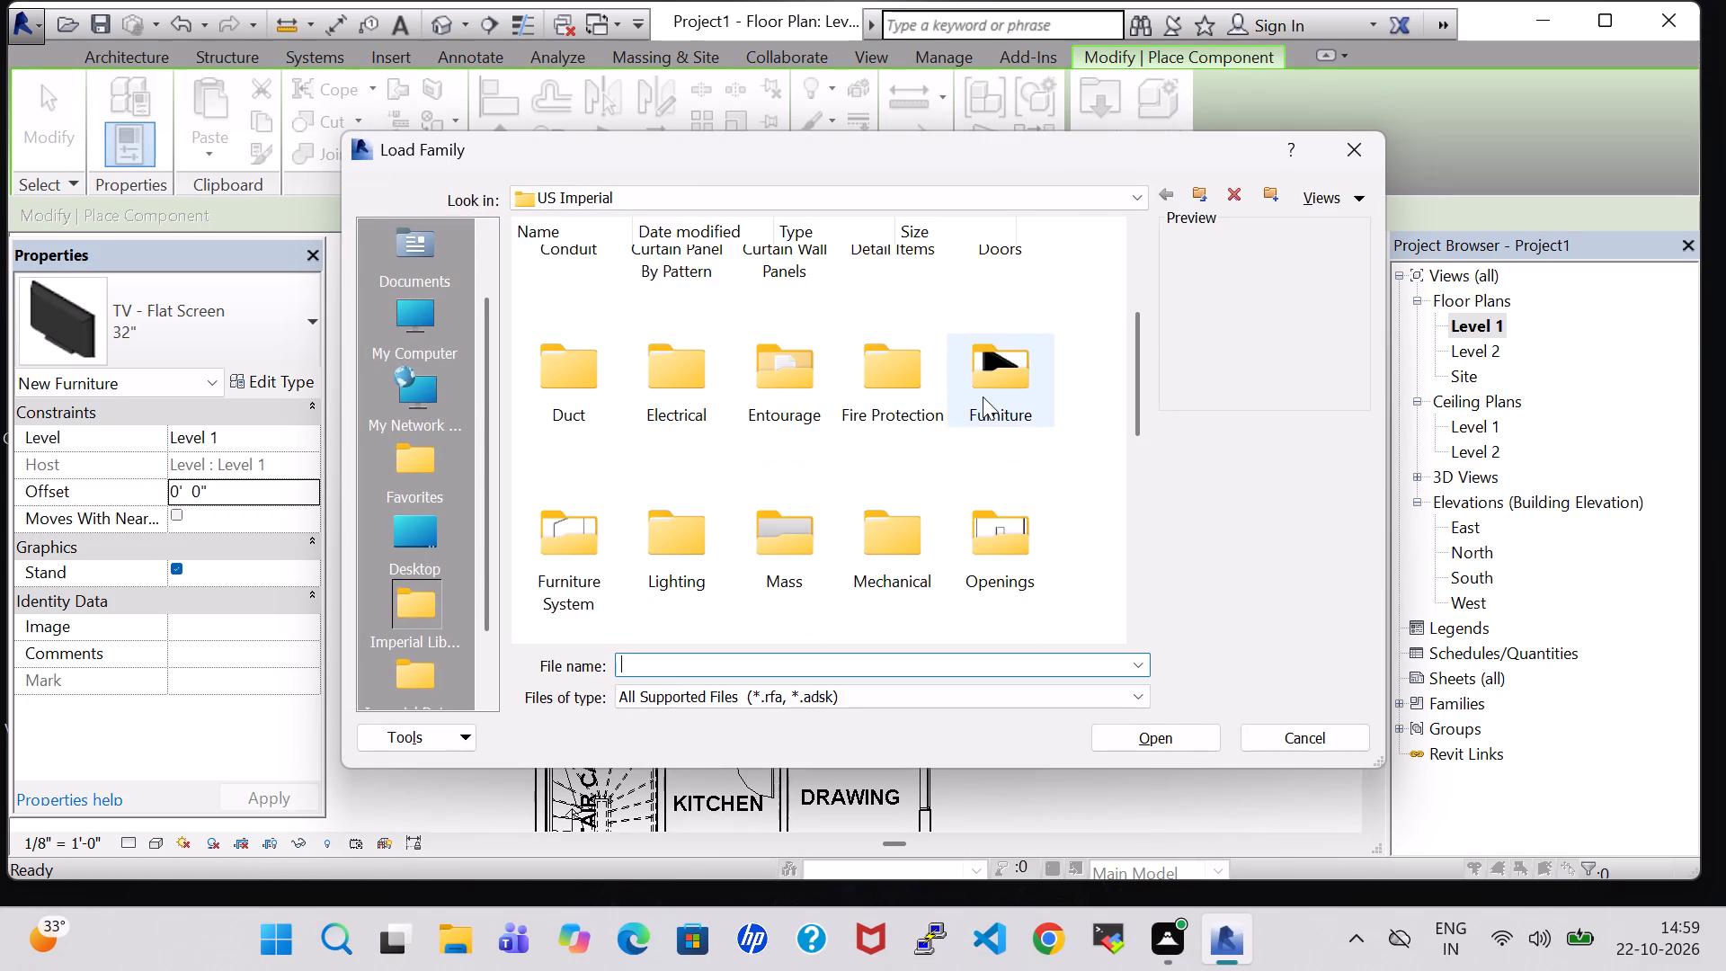
{"action": "double_click", "coordinate": [983, 396]}
{"action": "double_click", "coordinate": [795, 296]}
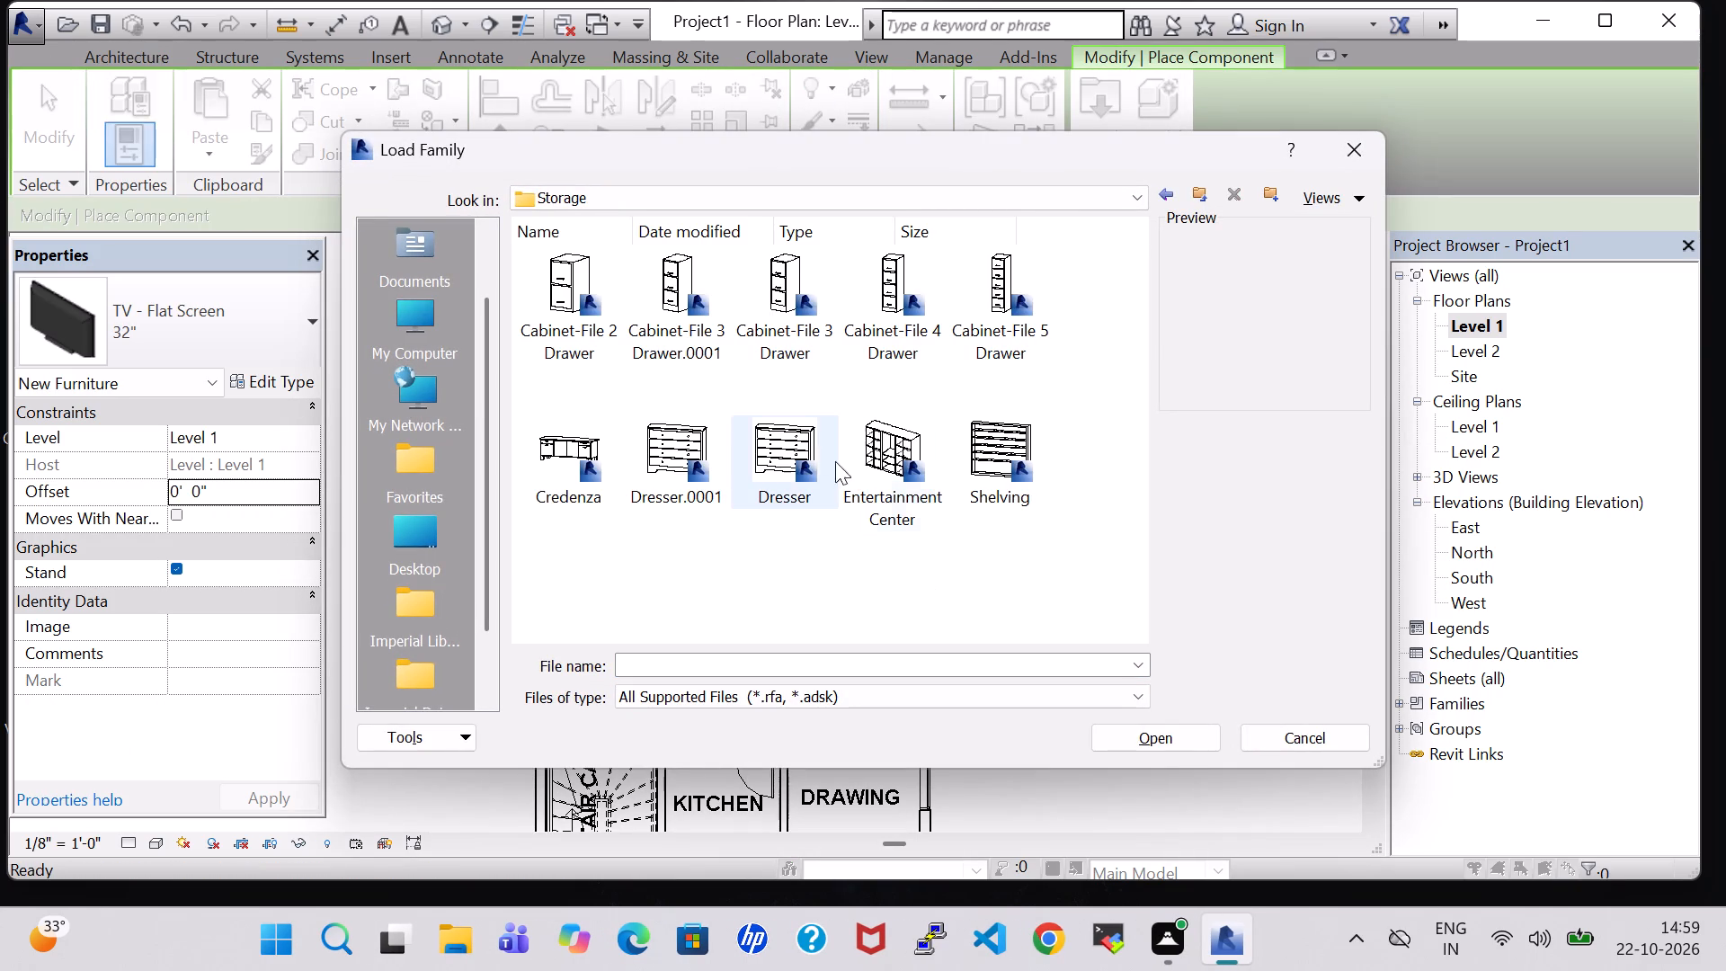
{"action": "left_click", "coordinate": [775, 445]}
{"action": "left_click", "coordinate": [1153, 746]}
Place a 48" x 72" x 24" dresser against the north wall of each bedroom, beside the door.
{"action": "scroll", "coordinate": [743, 432], "scroll_direction": "up", "scroll_amount": 2}
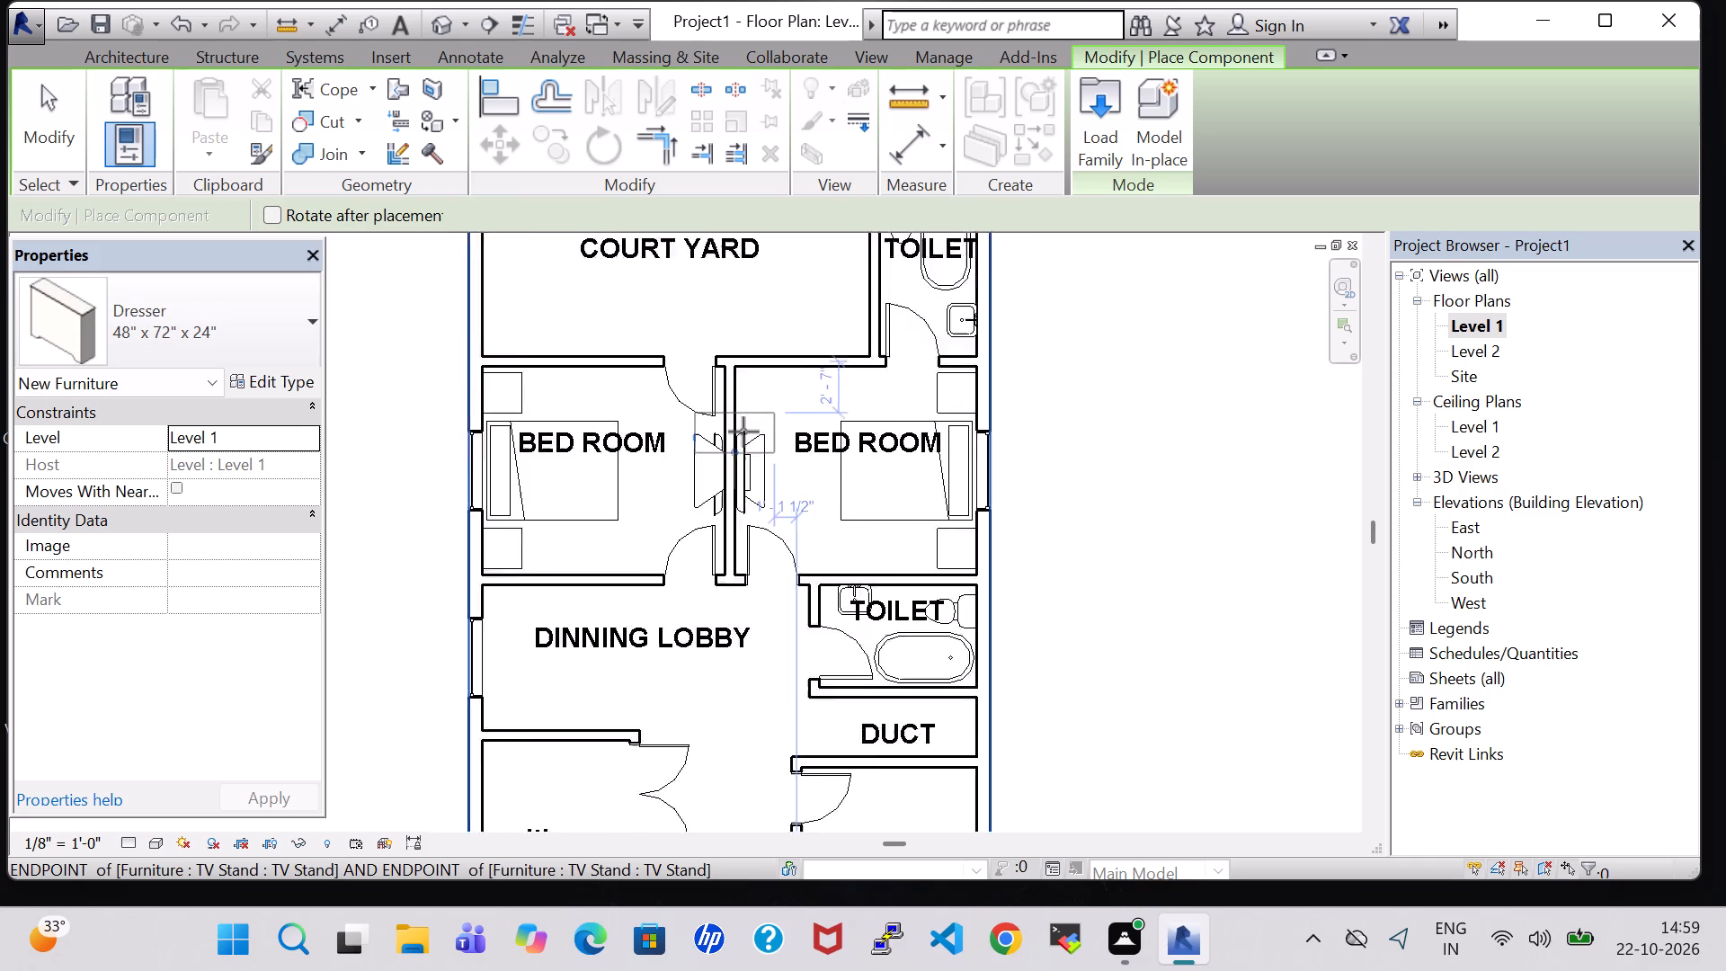
{"action": "scroll", "coordinate": [743, 432], "scroll_direction": "up", "scroll_amount": 2}
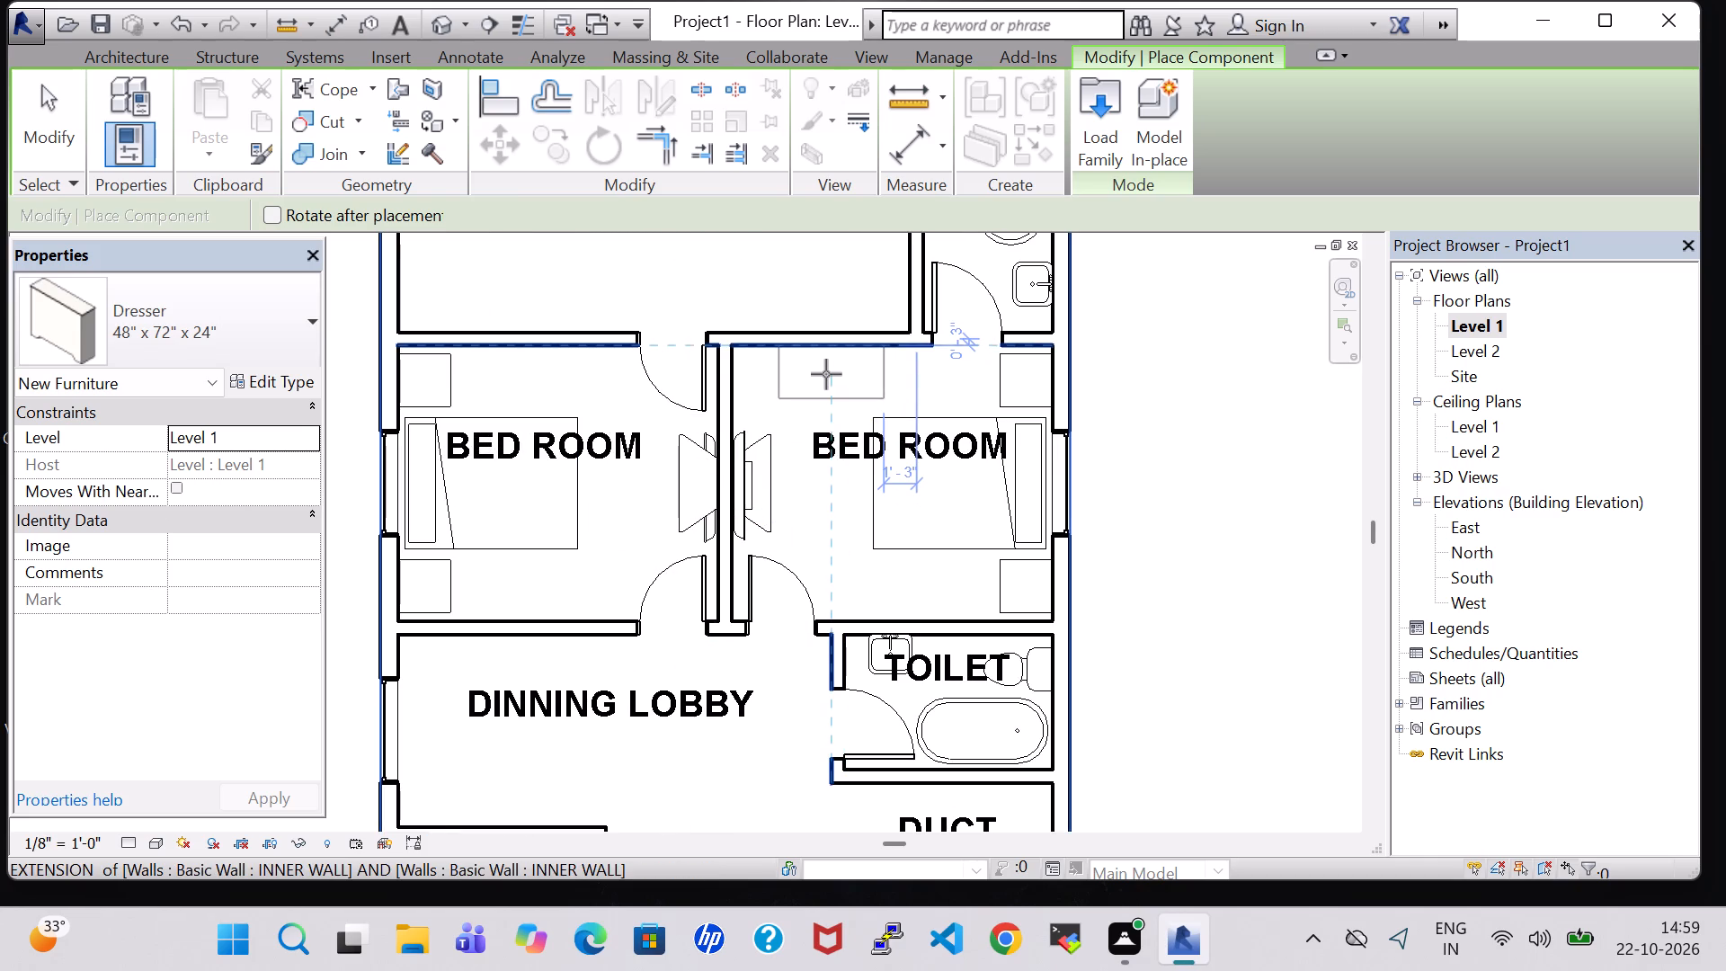
{"action": "left_click", "coordinate": [826, 374]}
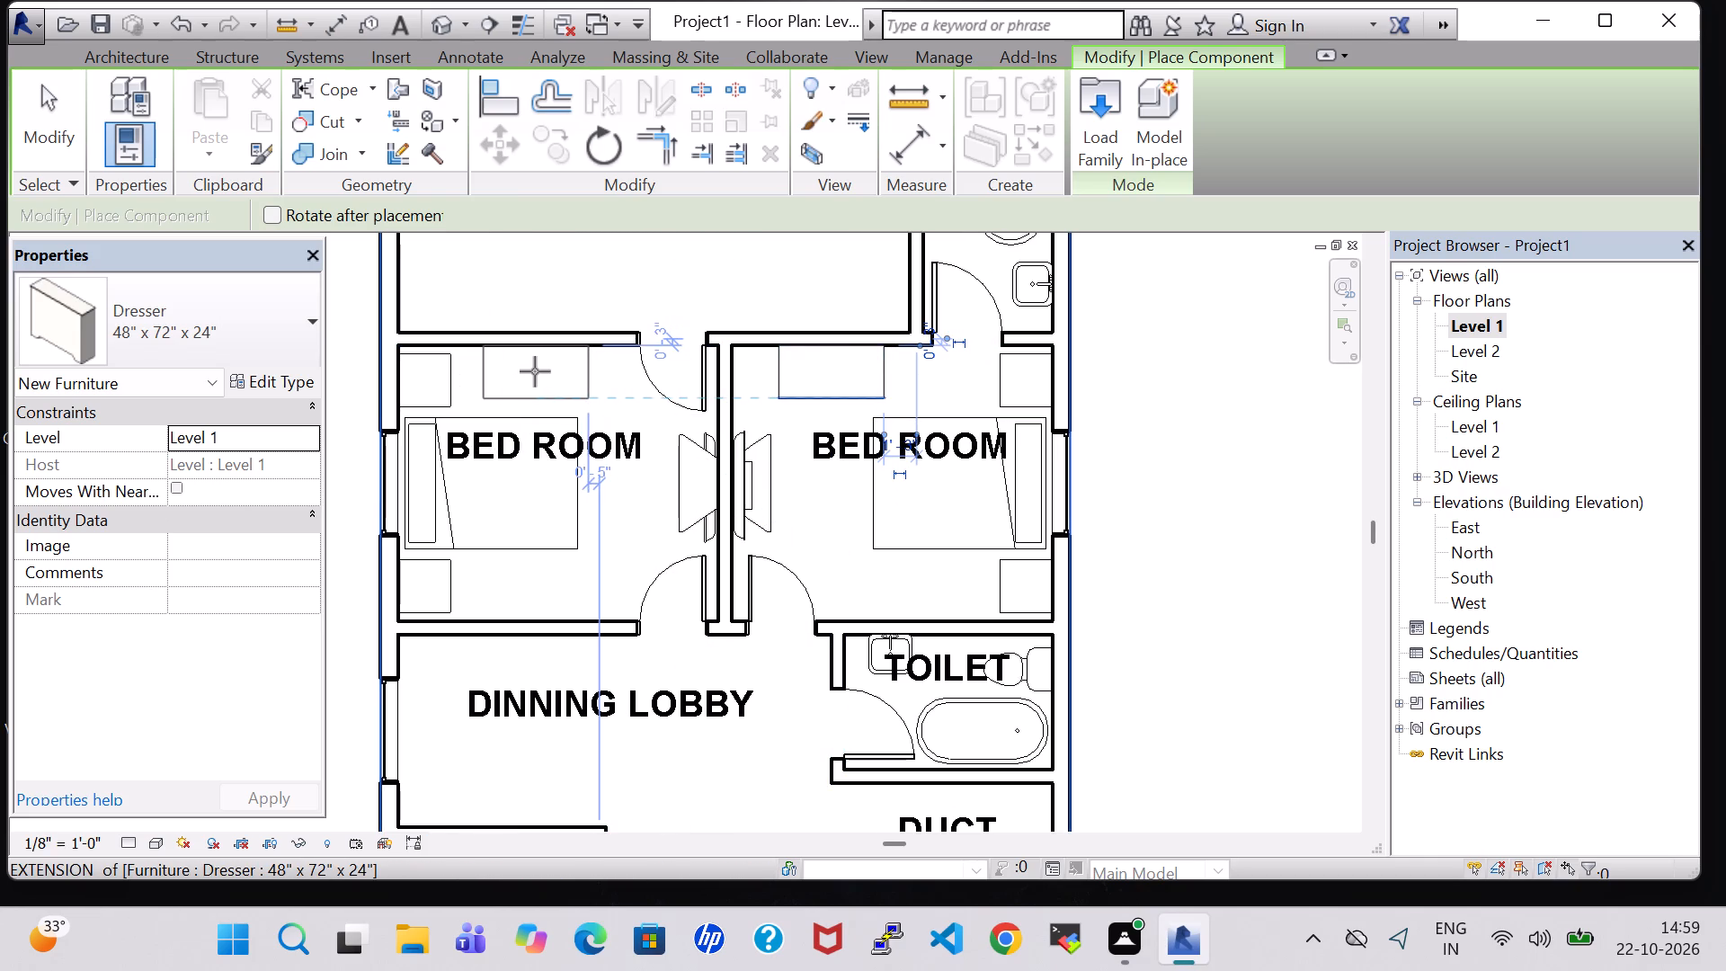
{"action": "left_click", "coordinate": [535, 371]}
{"action": "scroll", "coordinate": [1475, 683], "scroll_direction": "down", "scroll_amount": 2}
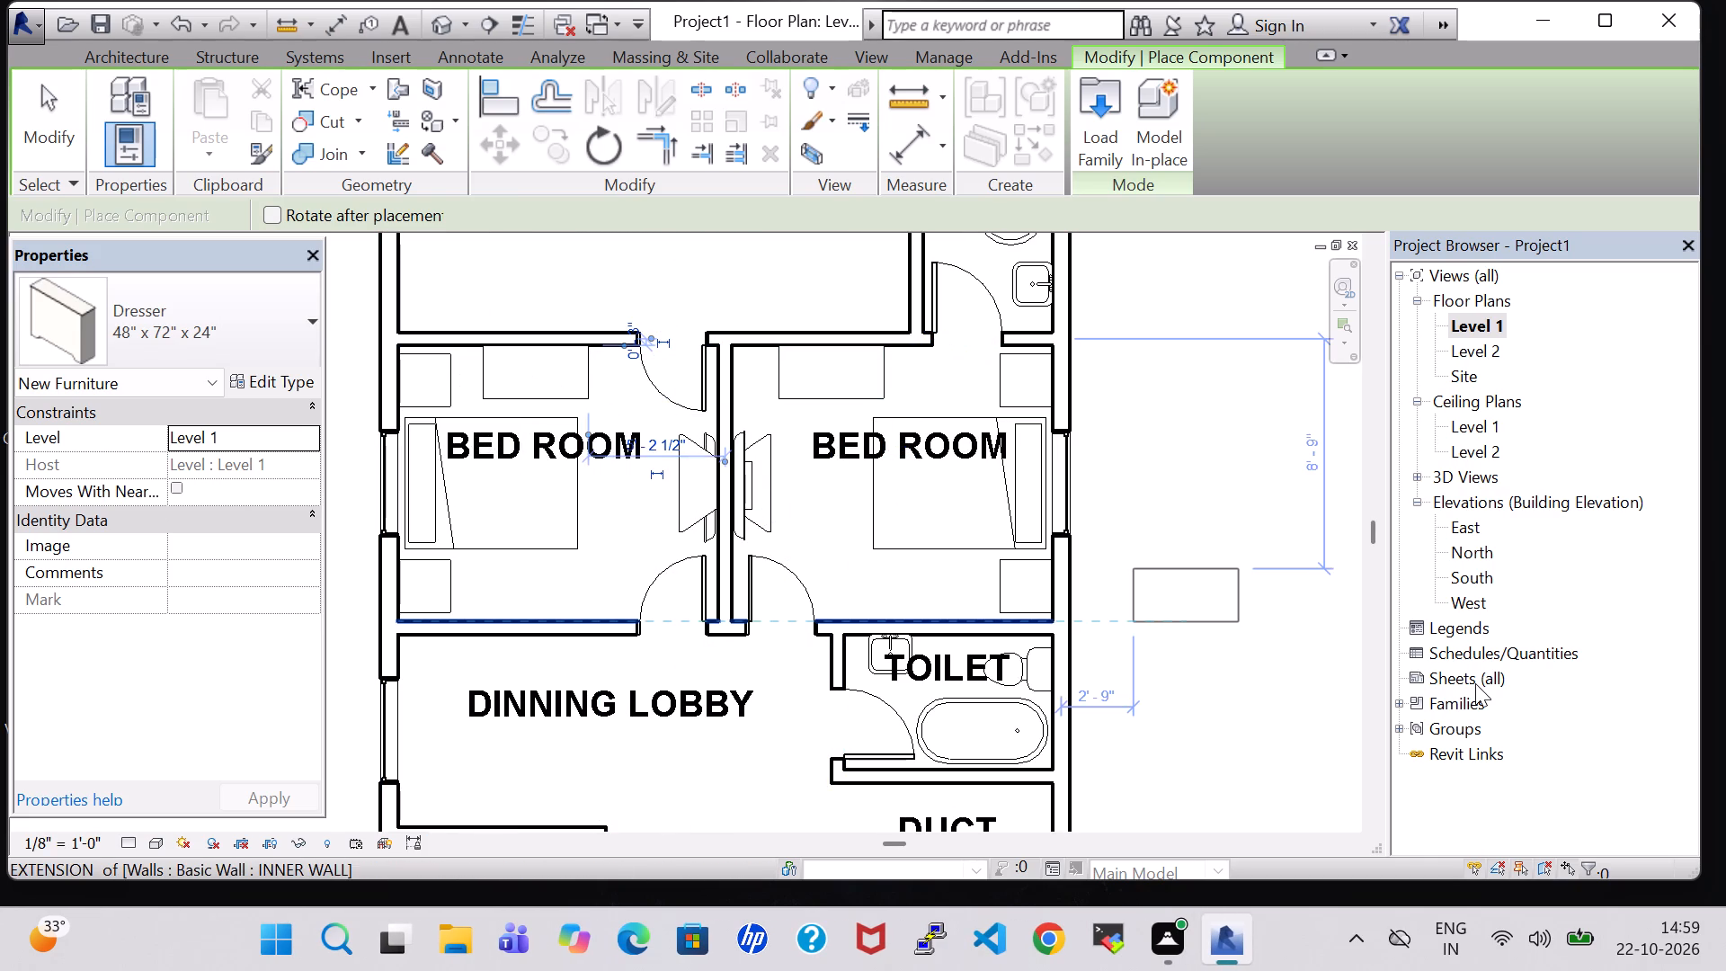
{"action": "scroll", "coordinate": [1475, 683], "scroll_direction": "down", "scroll_amount": 1}
{"action": "scroll", "coordinate": [1175, 738], "scroll_direction": "down", "scroll_amount": 2}
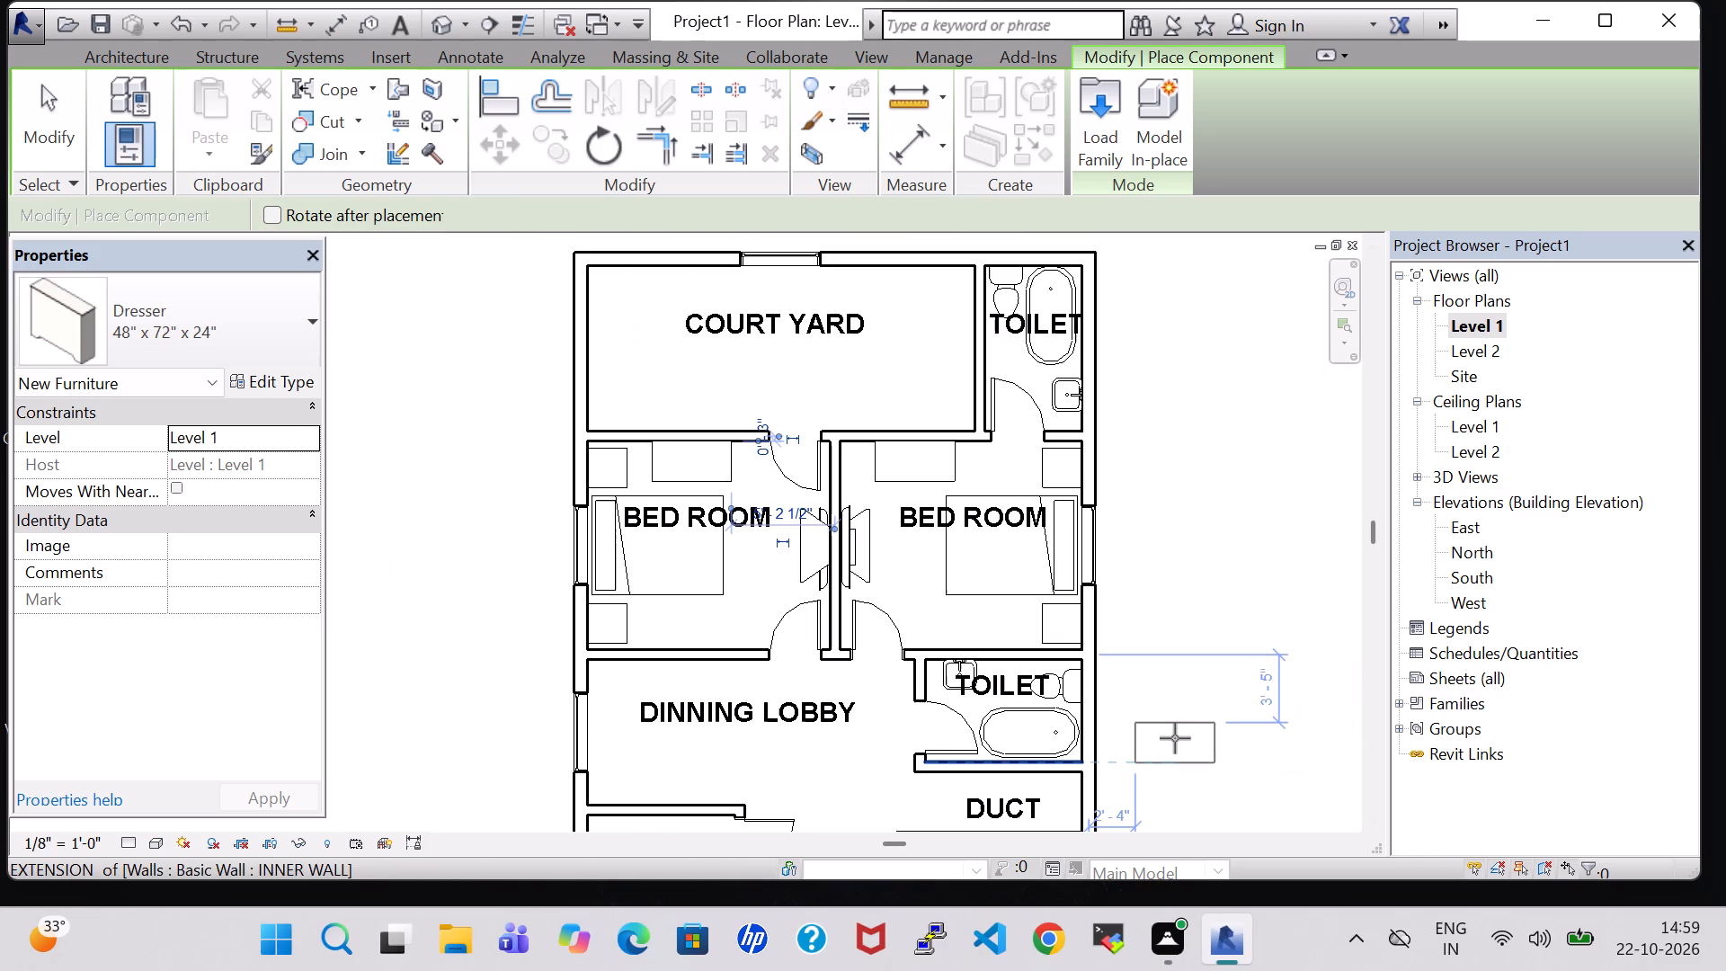
{"action": "key", "text": "Escape"}
{"action": "key", "text": "Escape"}
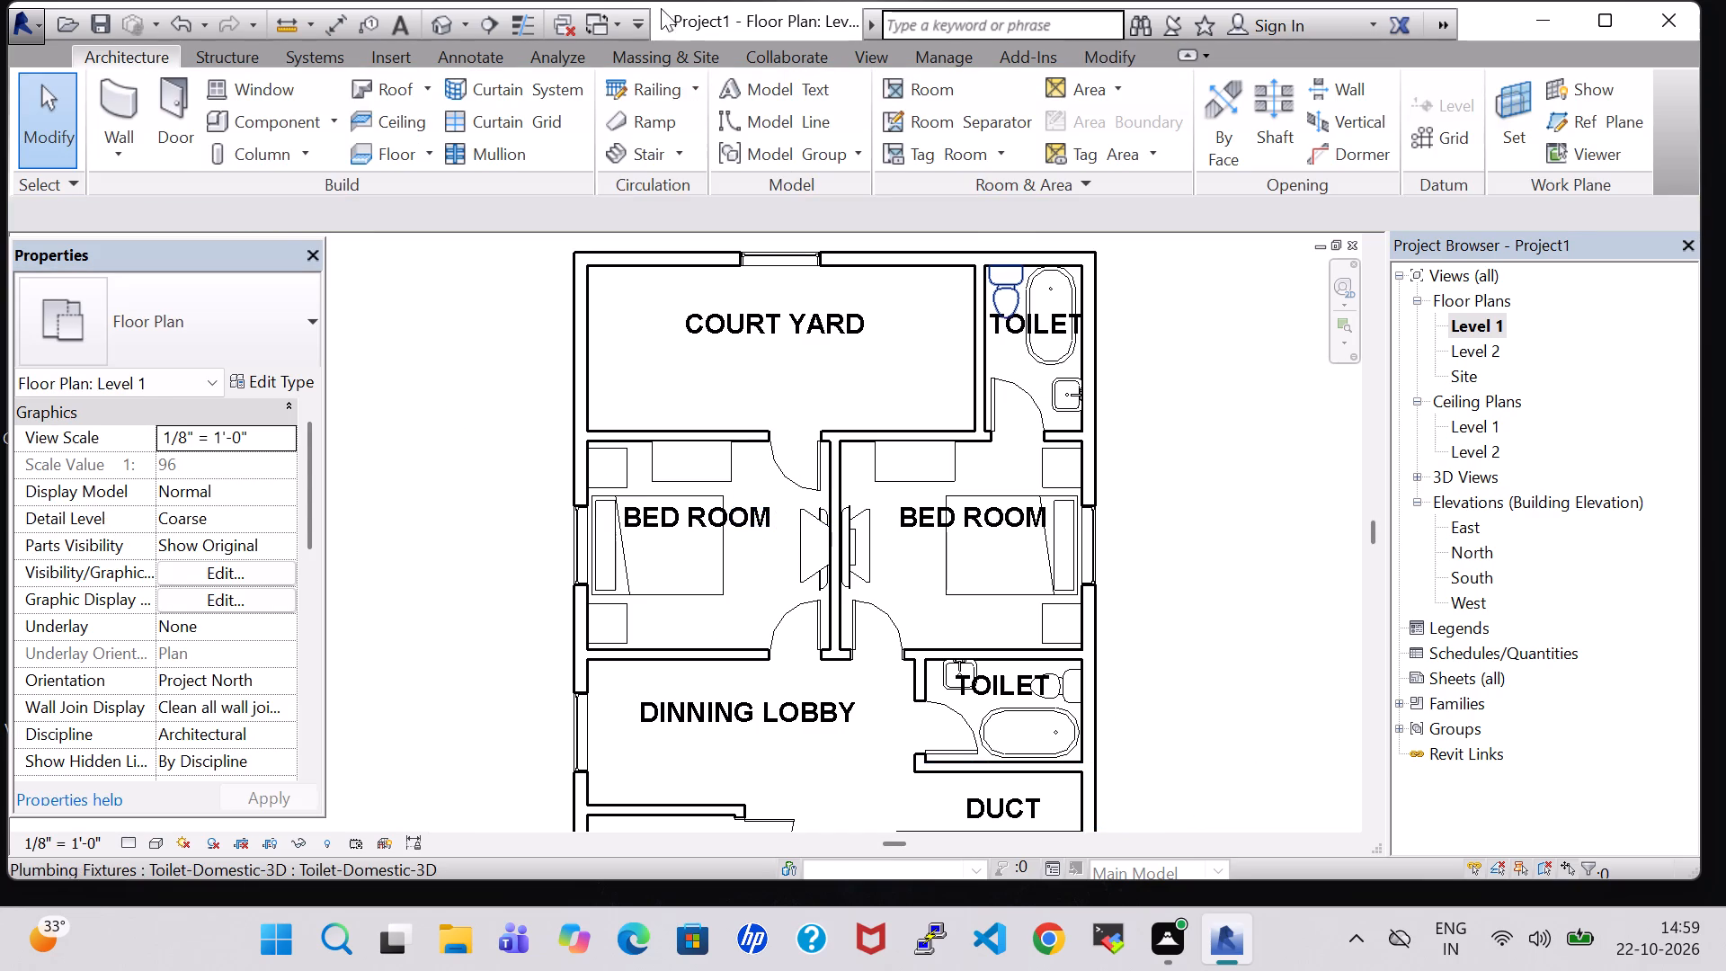
In the 3D view, nudge the east bedroom's dresser slightly west, away from the toilet door.
{"action": "left_click", "coordinate": [426, 16]}
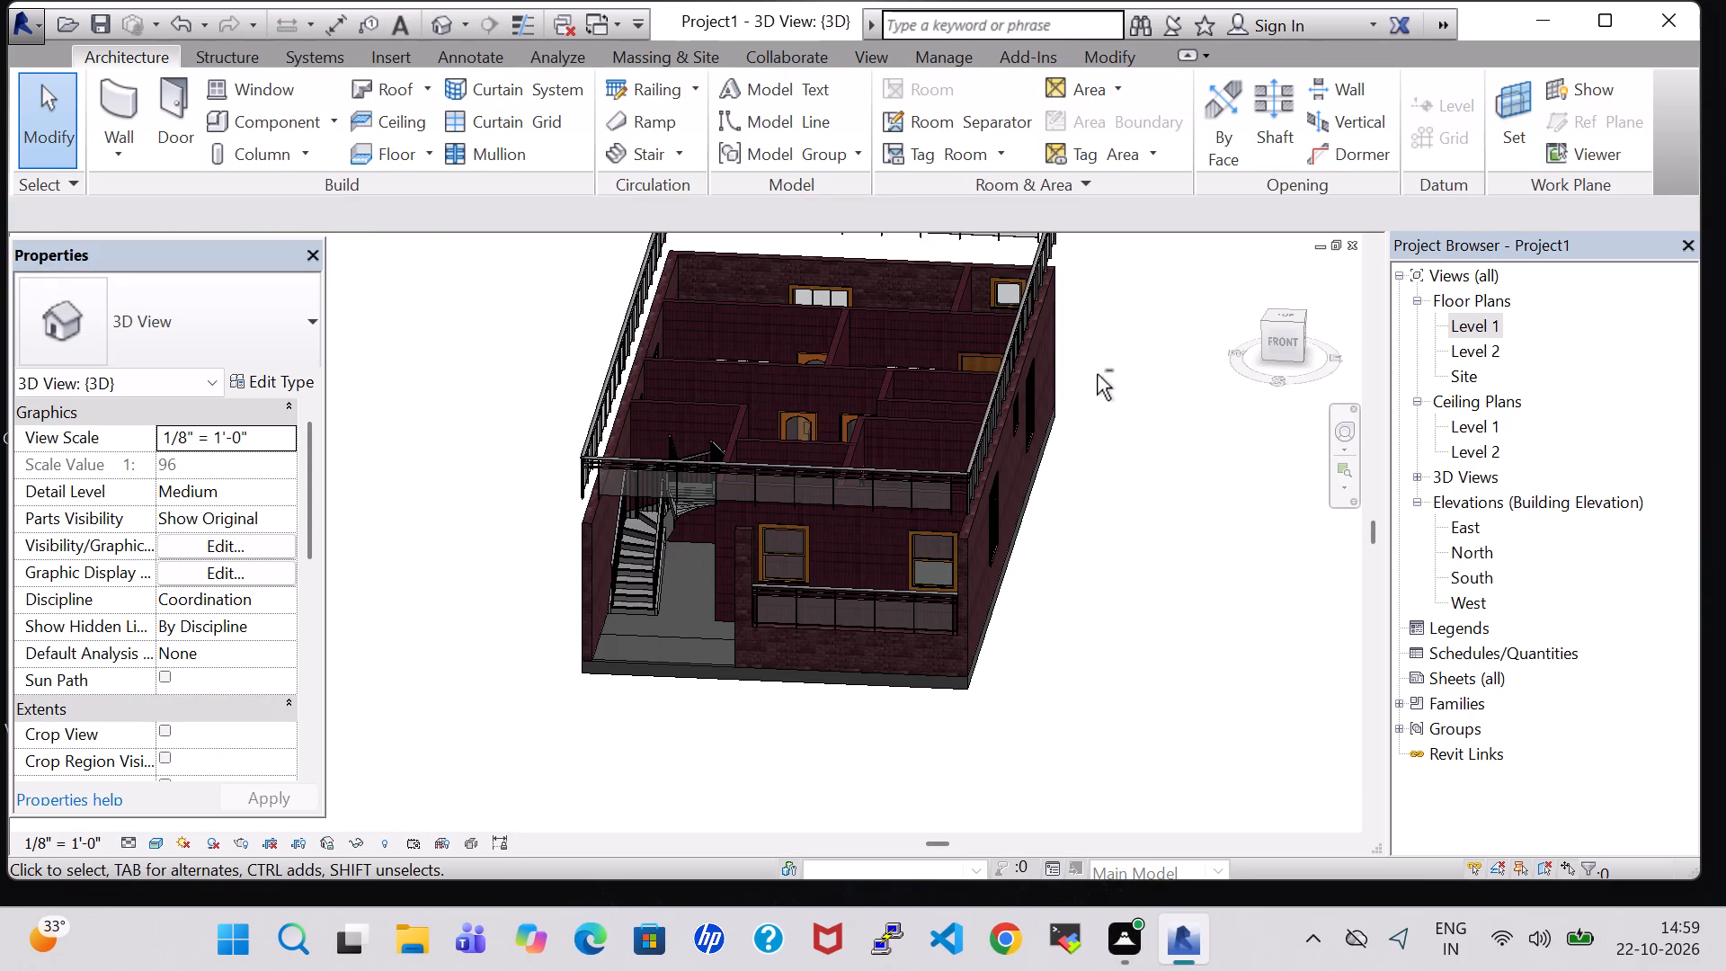
{"action": "middle_click_drag", "start_coordinate": [1111, 541], "coordinate": [1107, 739], "text": "shift"}
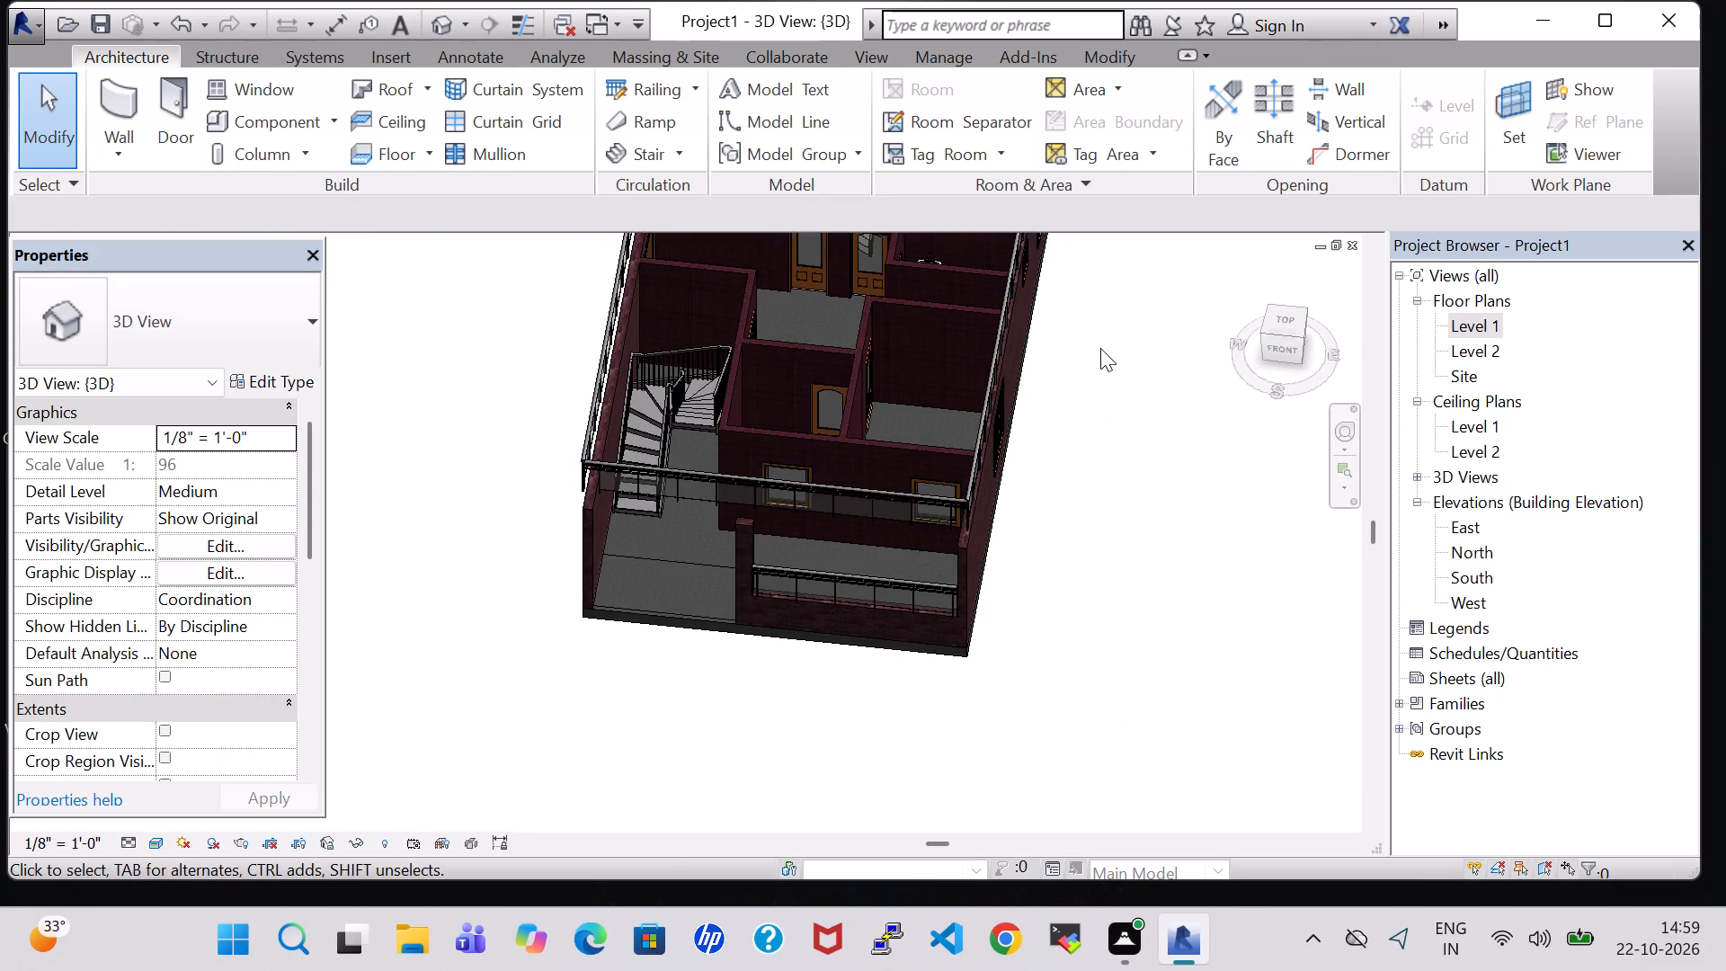
{"action": "middle_click_drag", "start_coordinate": [1101, 348], "coordinate": [1080, 654]}
{"action": "scroll", "coordinate": [1080, 654], "scroll_direction": "down", "scroll_amount": 1}
{"action": "middle_click_drag", "start_coordinate": [1125, 565], "coordinate": [1116, 556], "text": "shift"}
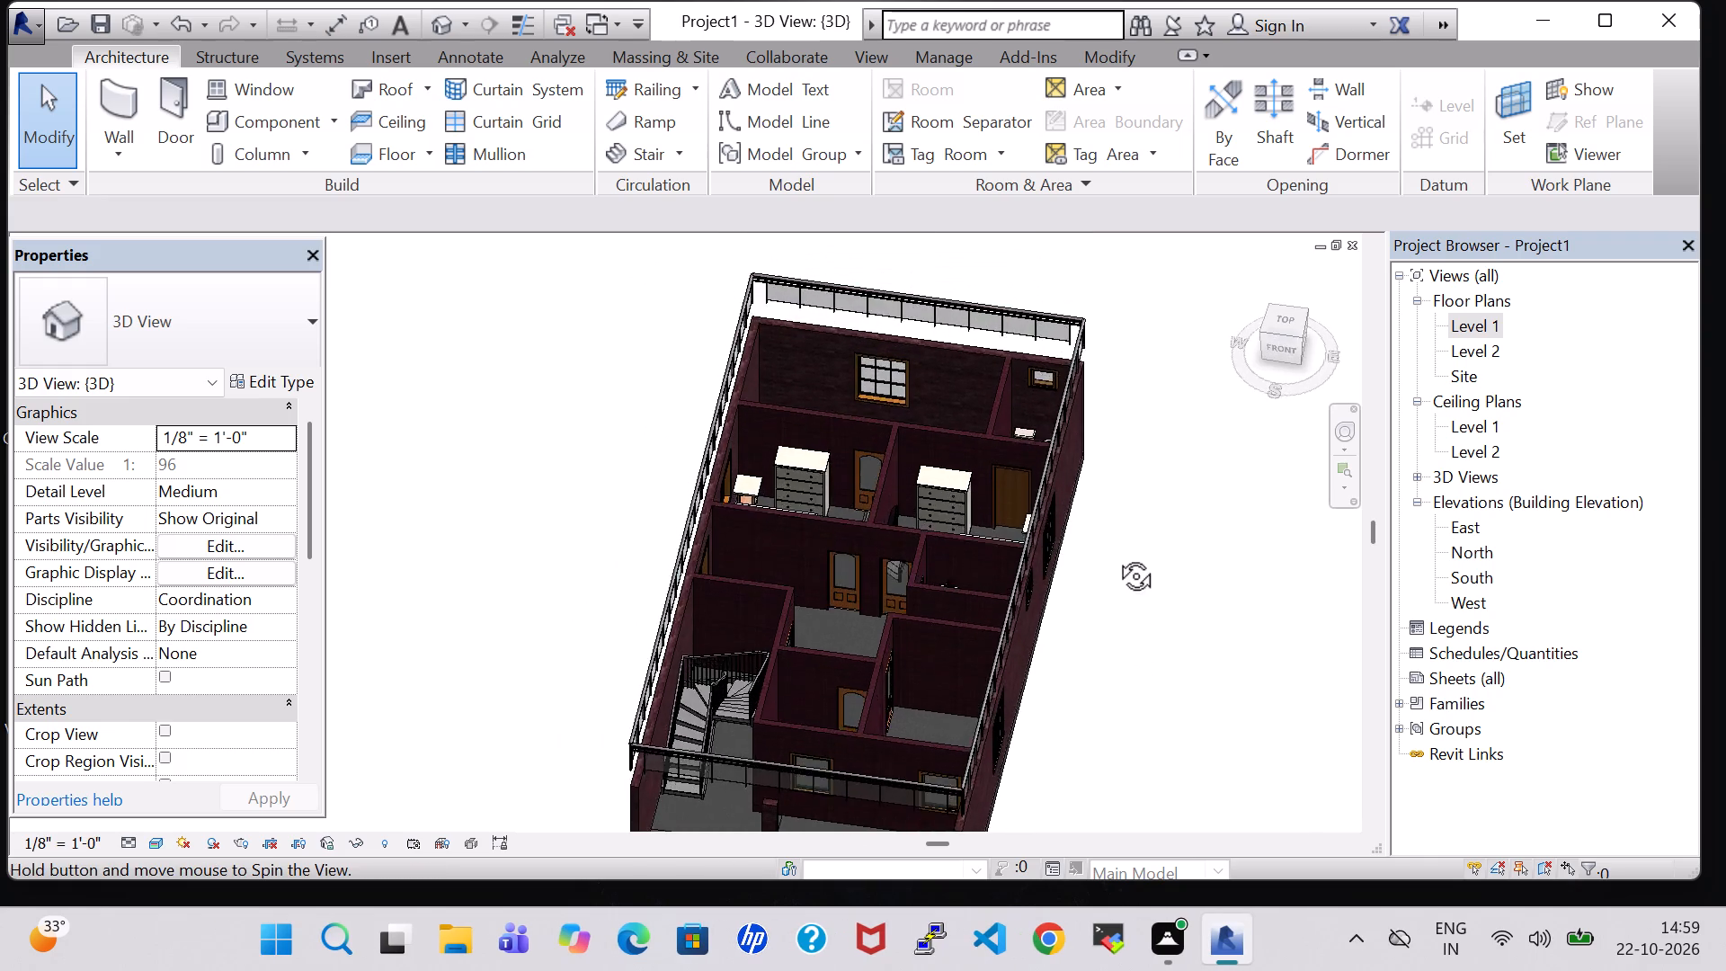
{"action": "middle_click_drag", "start_coordinate": [1116, 556], "coordinate": [1208, 666], "text": "shift"}
{"action": "middle_click_drag", "start_coordinate": [1208, 666], "coordinate": [1192, 664], "text": "shift"}
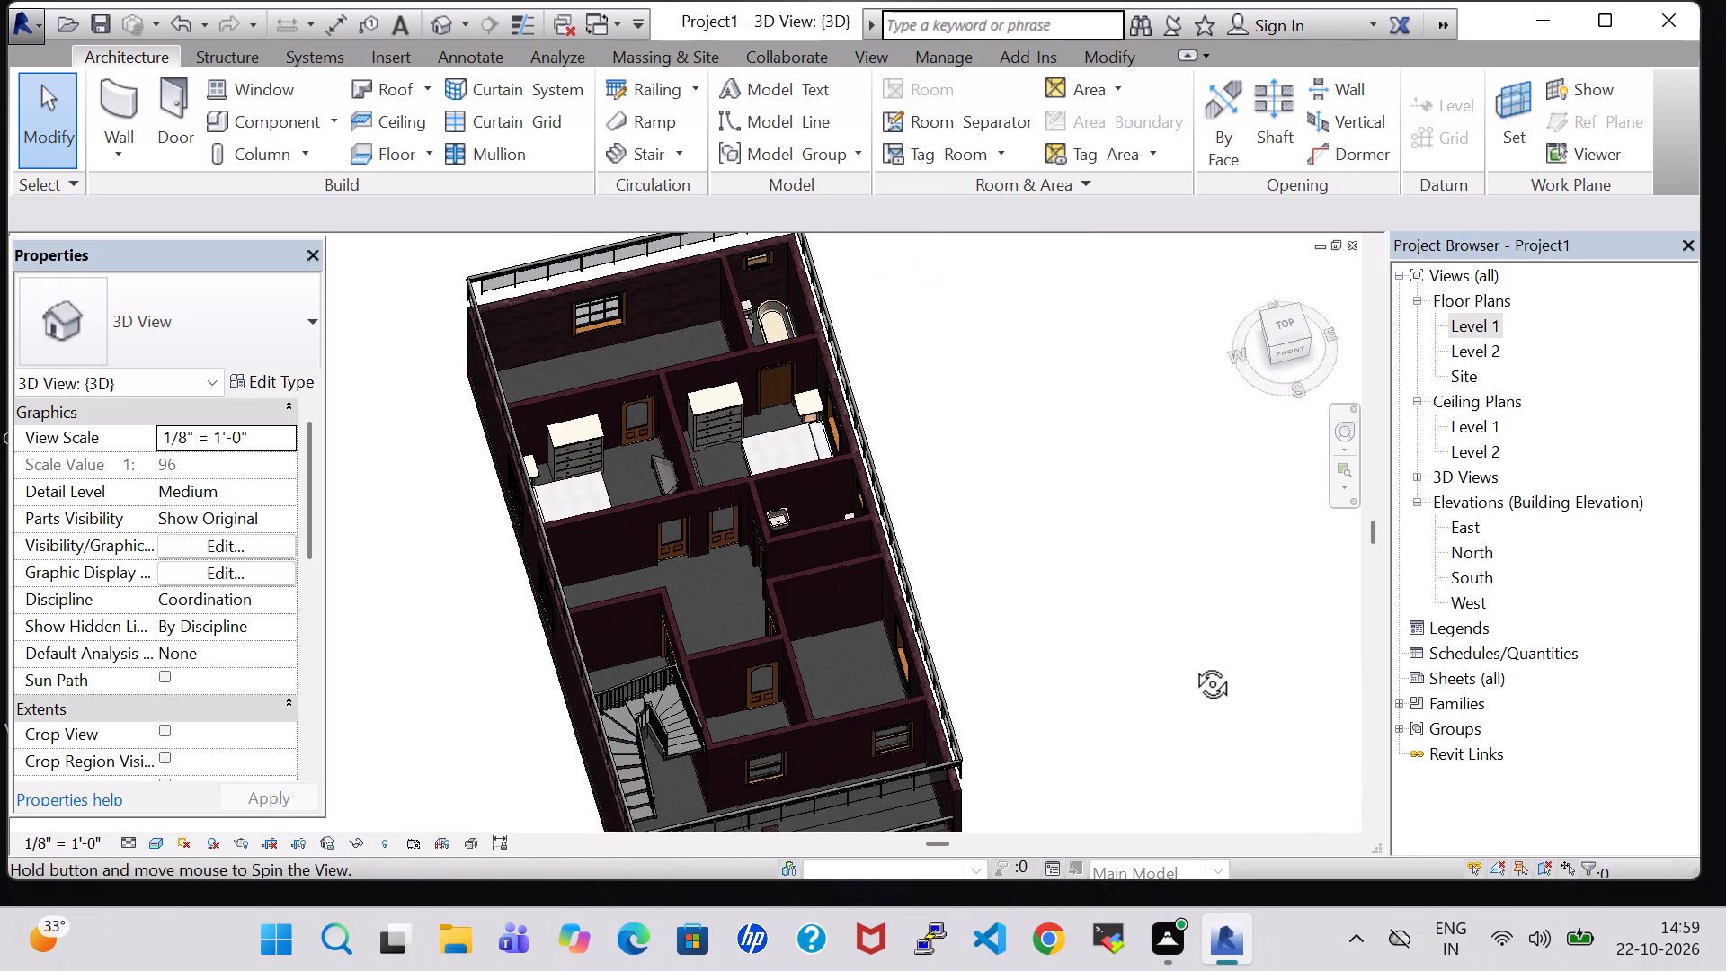
{"action": "middle_click_drag", "start_coordinate": [1192, 664], "coordinate": [1139, 660], "text": "shift"}
{"action": "left_click", "coordinate": [873, 397]}
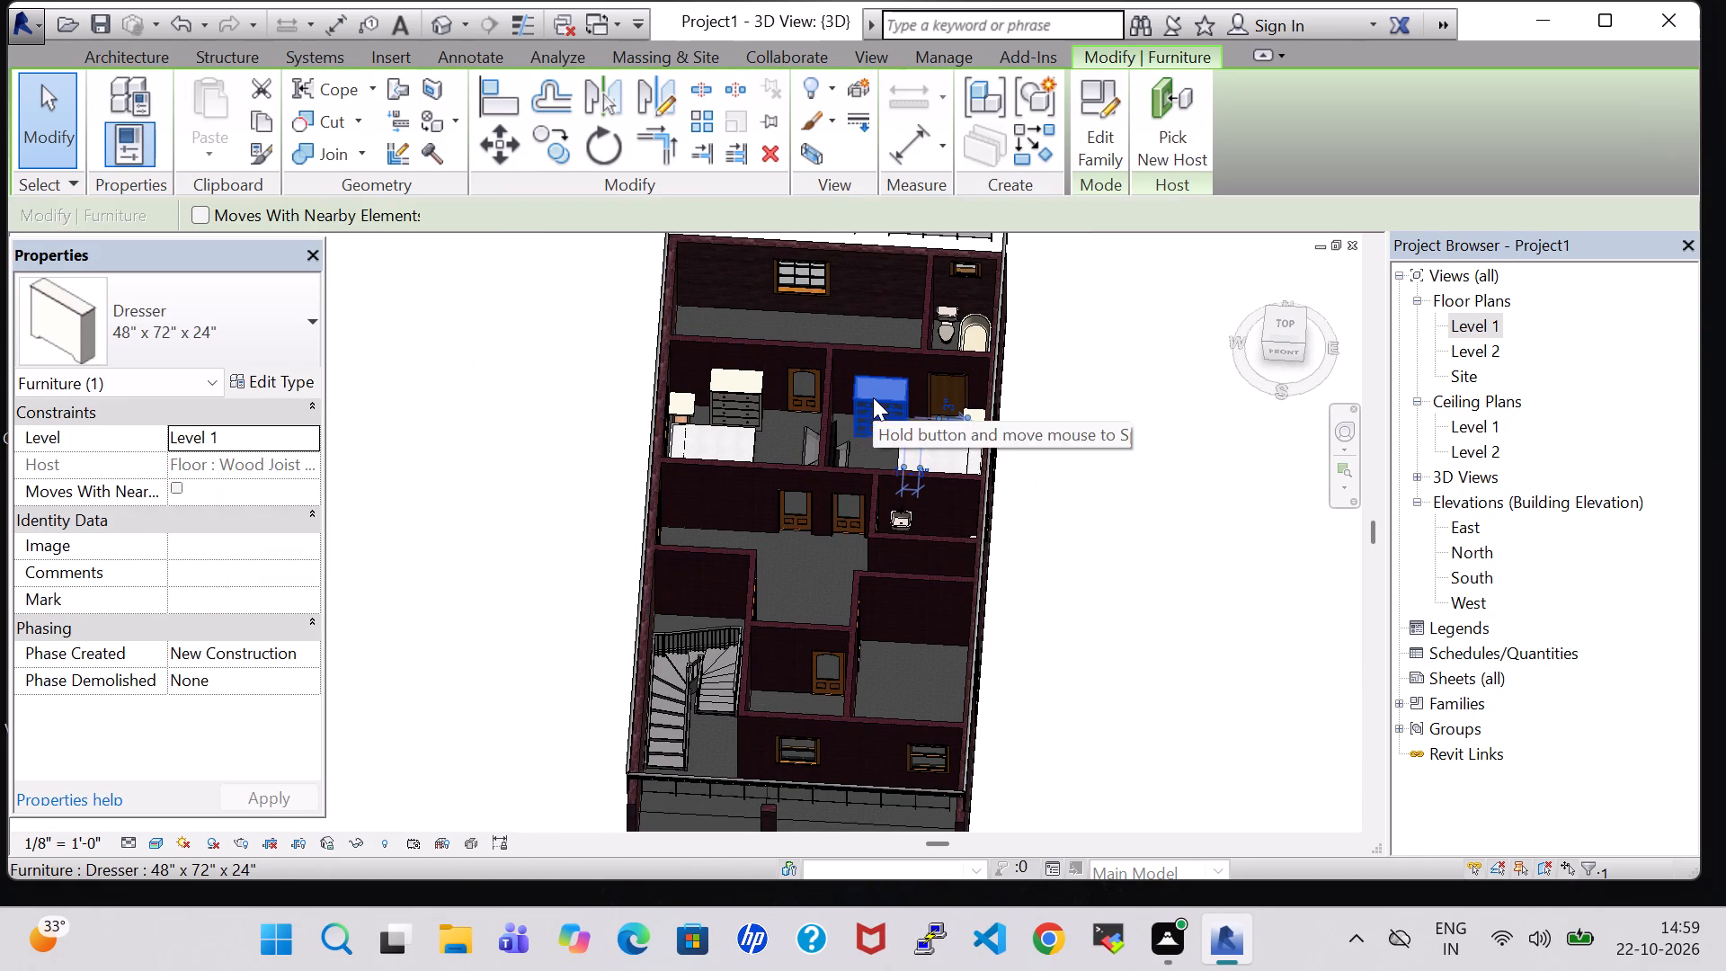
{"action": "key", "text": "Left"}
{"action": "key", "text": "Left"}
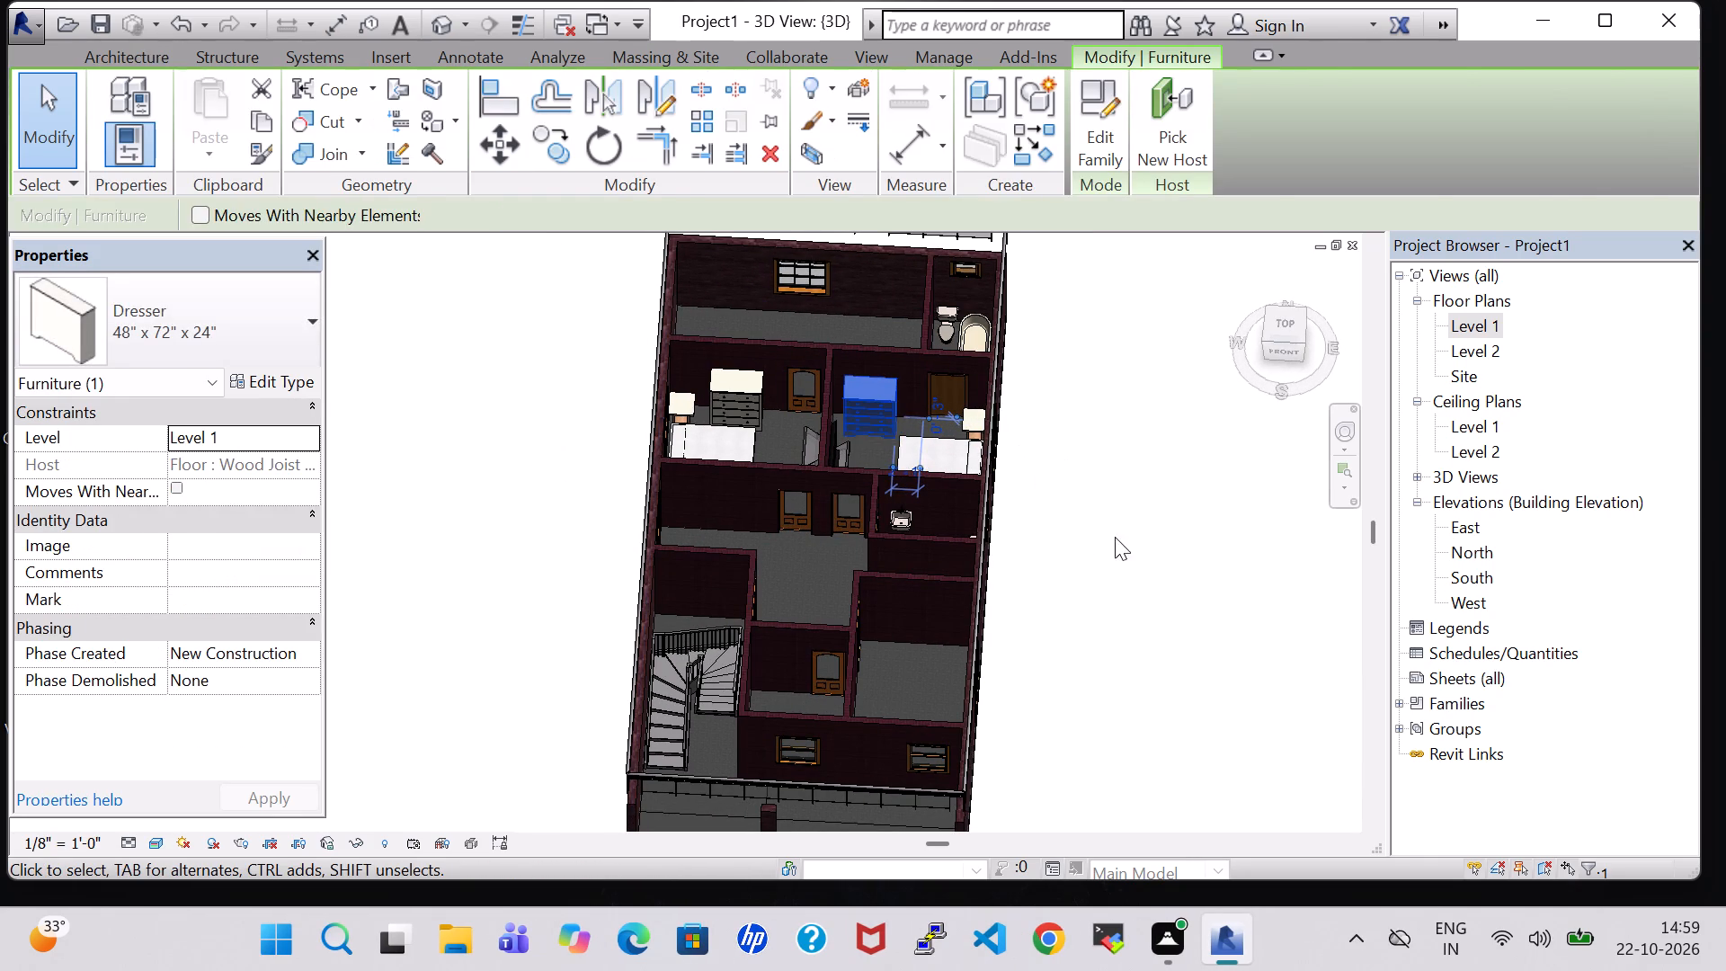
{"action": "left_click", "coordinate": [1115, 537]}
Return to the Level 1 floor plan and load the Kitchenette - Small family from the Specialty Equipment > Domestic folder.
{"action": "double_click", "coordinate": [1466, 323]}
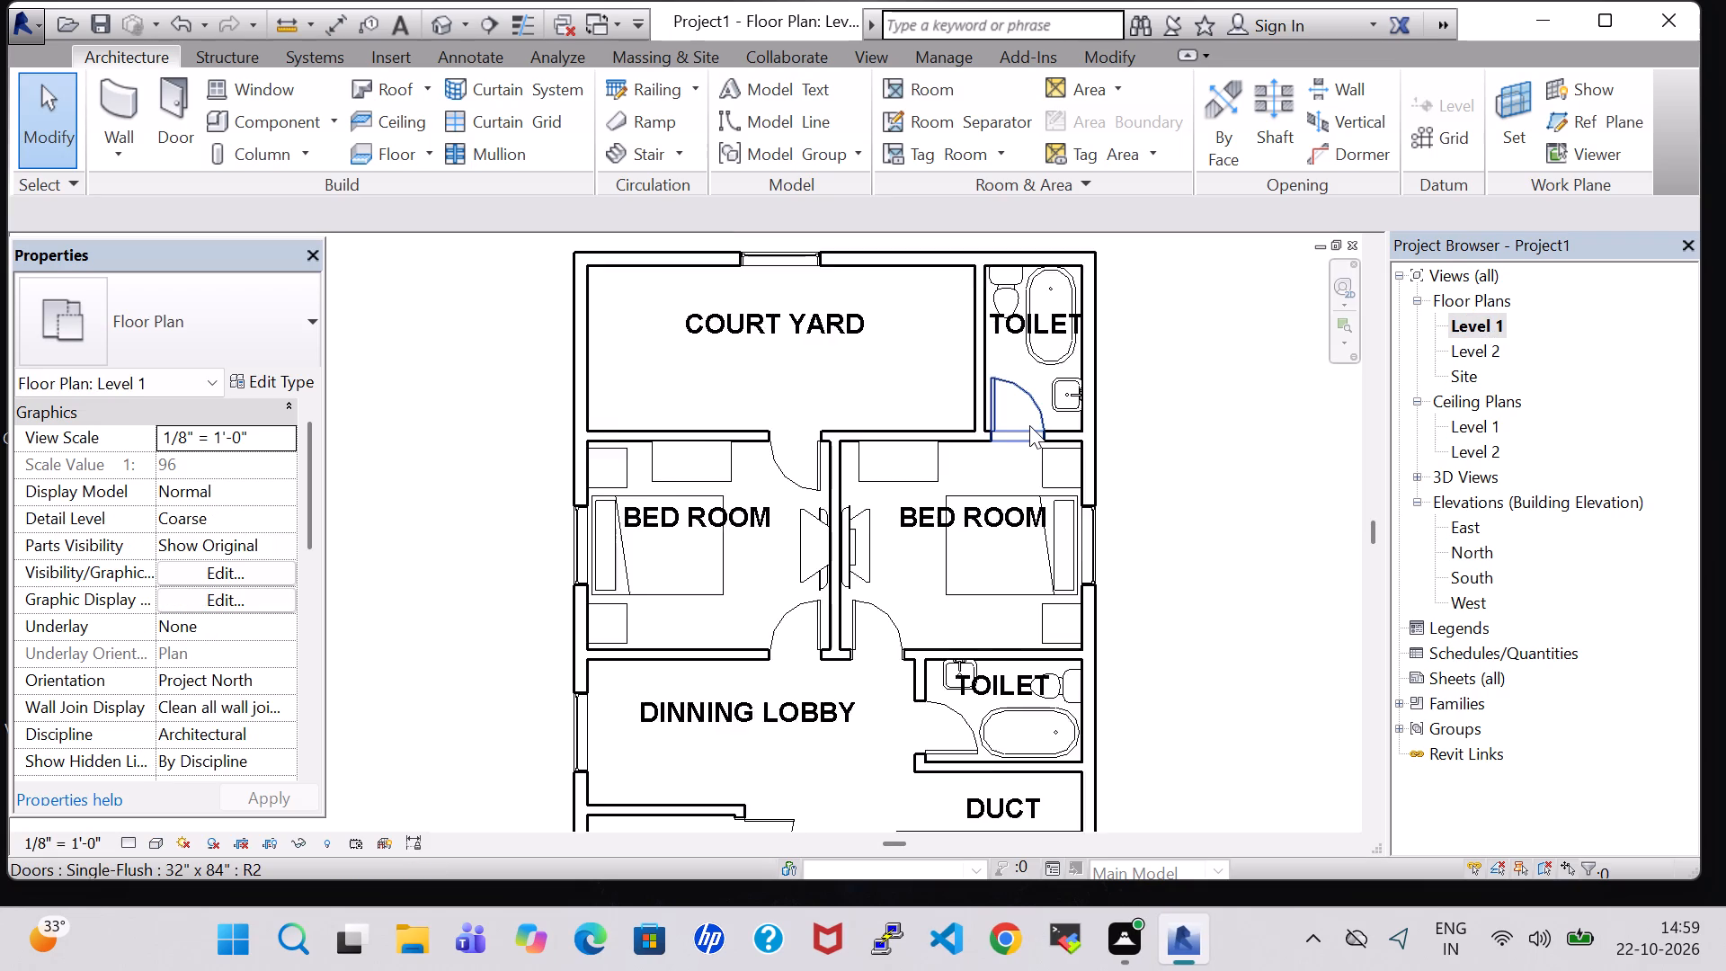
{"action": "scroll", "coordinate": [1029, 425], "scroll_direction": "down", "scroll_amount": 2}
{"action": "middle_click_drag", "start_coordinate": [1203, 509], "coordinate": [1140, 499]}
{"action": "scroll", "coordinate": [1140, 499], "scroll_direction": "down", "scroll_amount": 1}
{"action": "middle_click_drag", "start_coordinate": [1170, 504], "coordinate": [1109, 468]}
{"action": "scroll", "coordinate": [1118, 464], "scroll_direction": "down", "scroll_amount": 1}
{"action": "middle_click_drag", "start_coordinate": [1175, 580], "coordinate": [1145, 529]}
{"action": "middle_click", "coordinate": [1143, 526]}
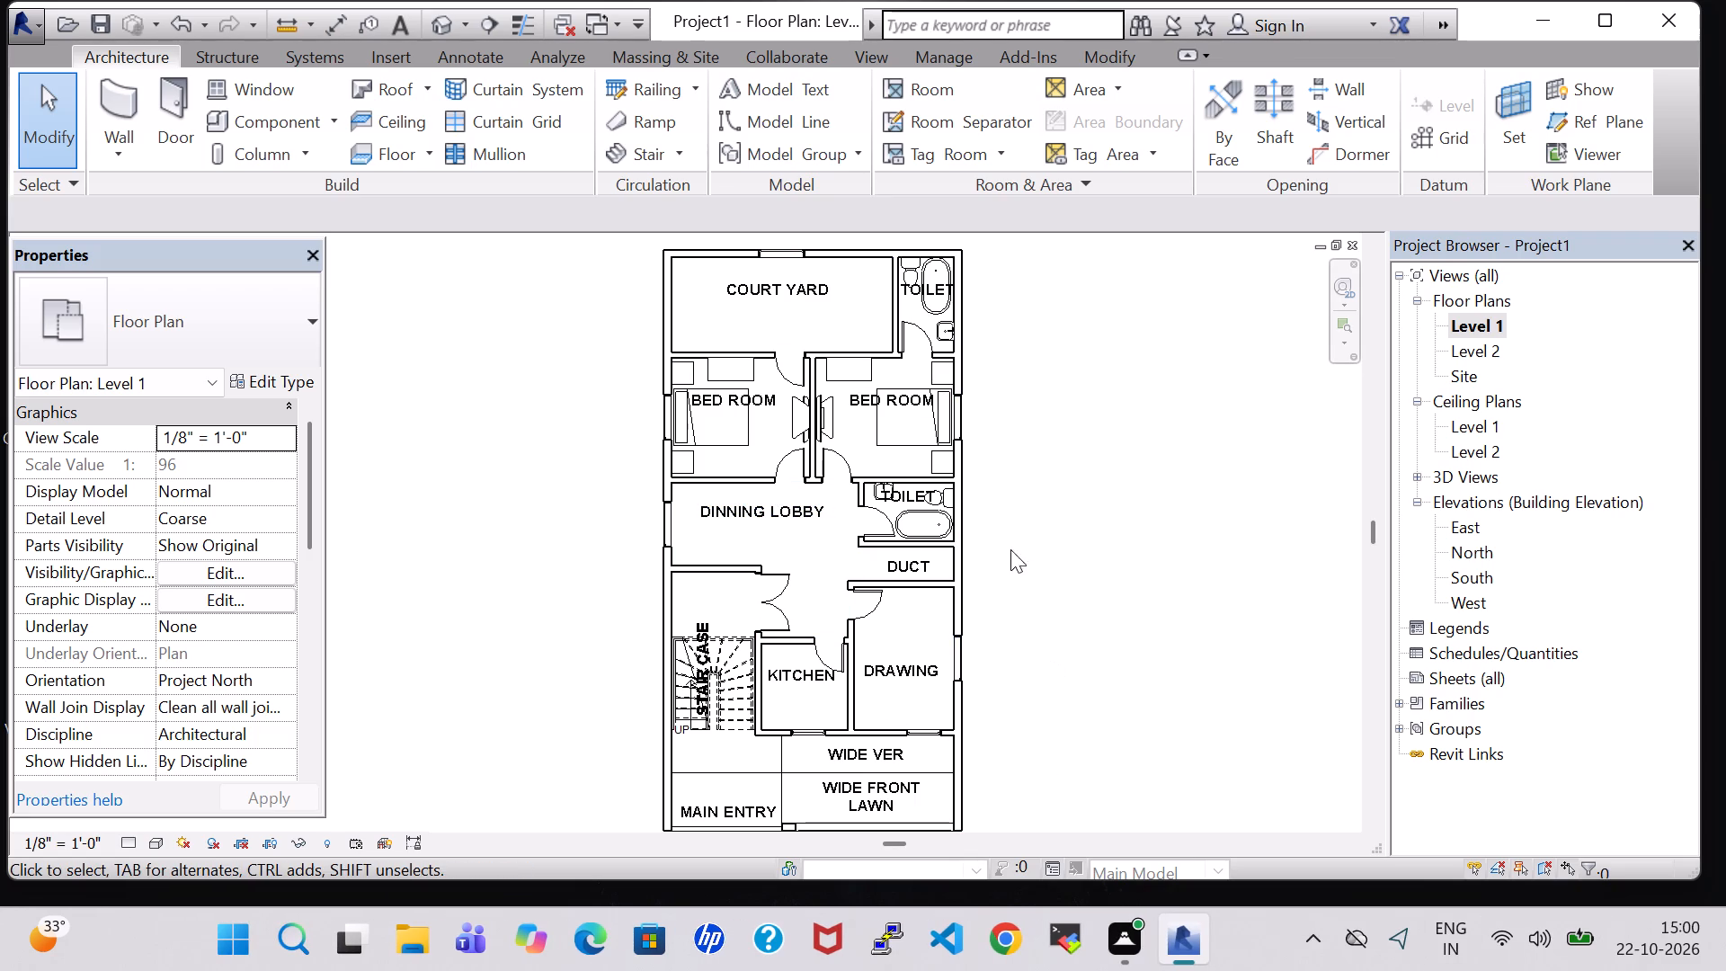
{"action": "left_click", "coordinate": [265, 124]}
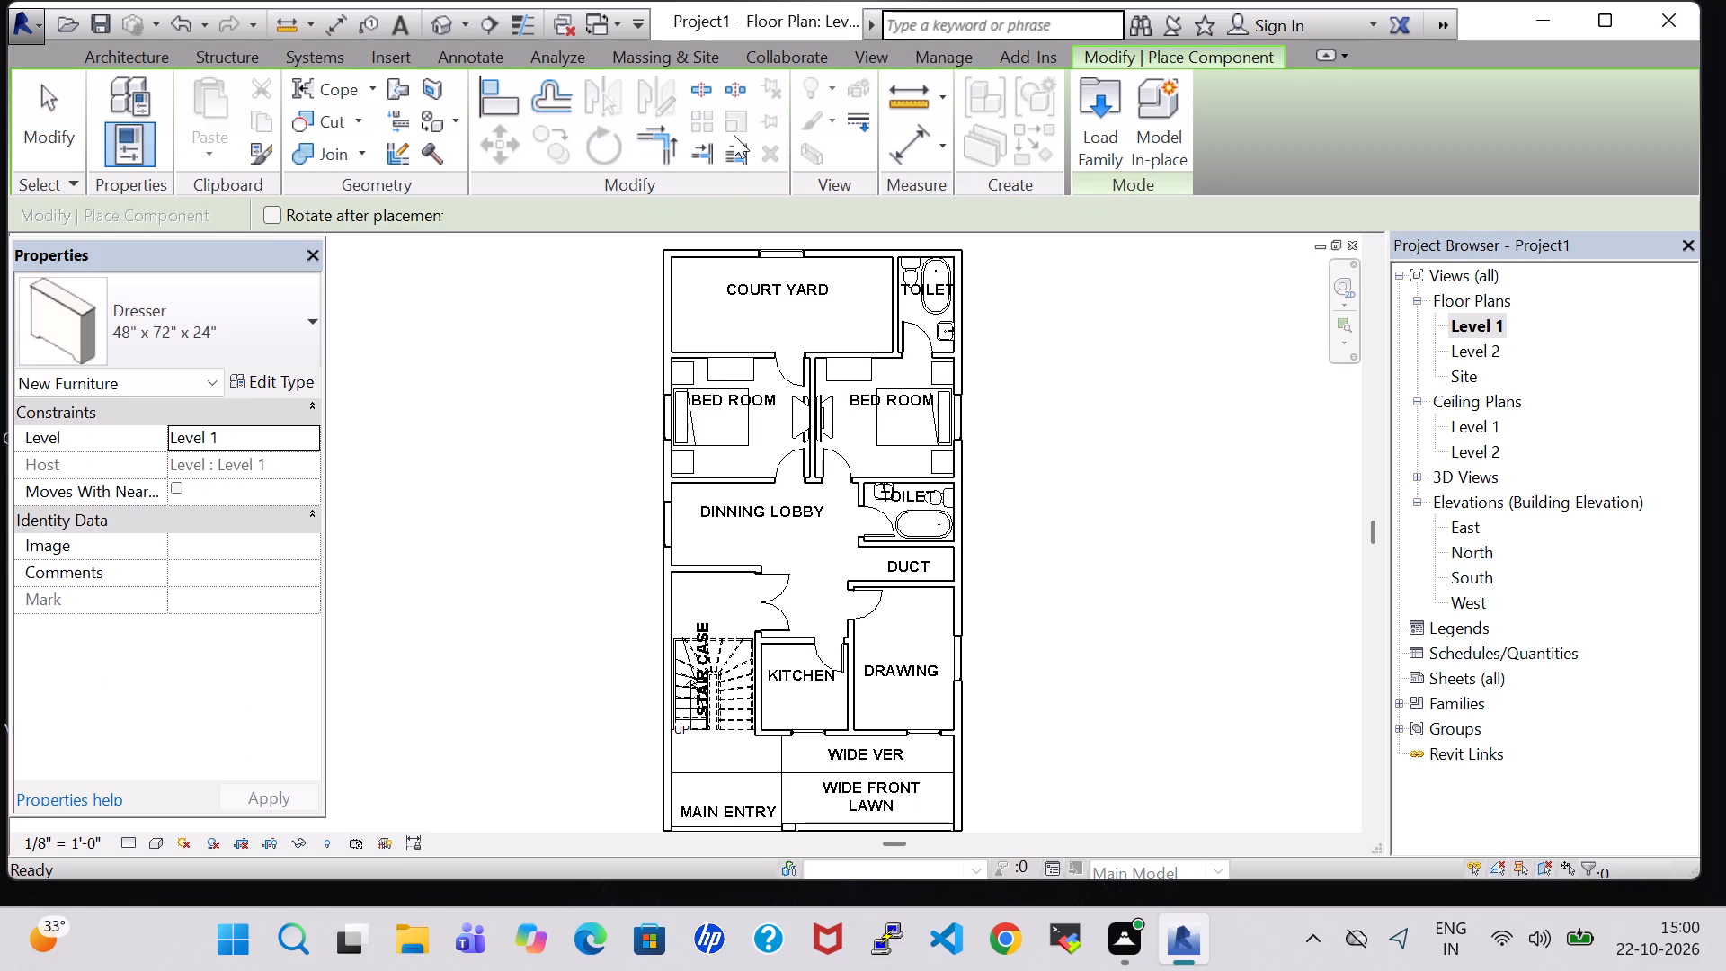
{"action": "left_click", "coordinate": [1119, 153]}
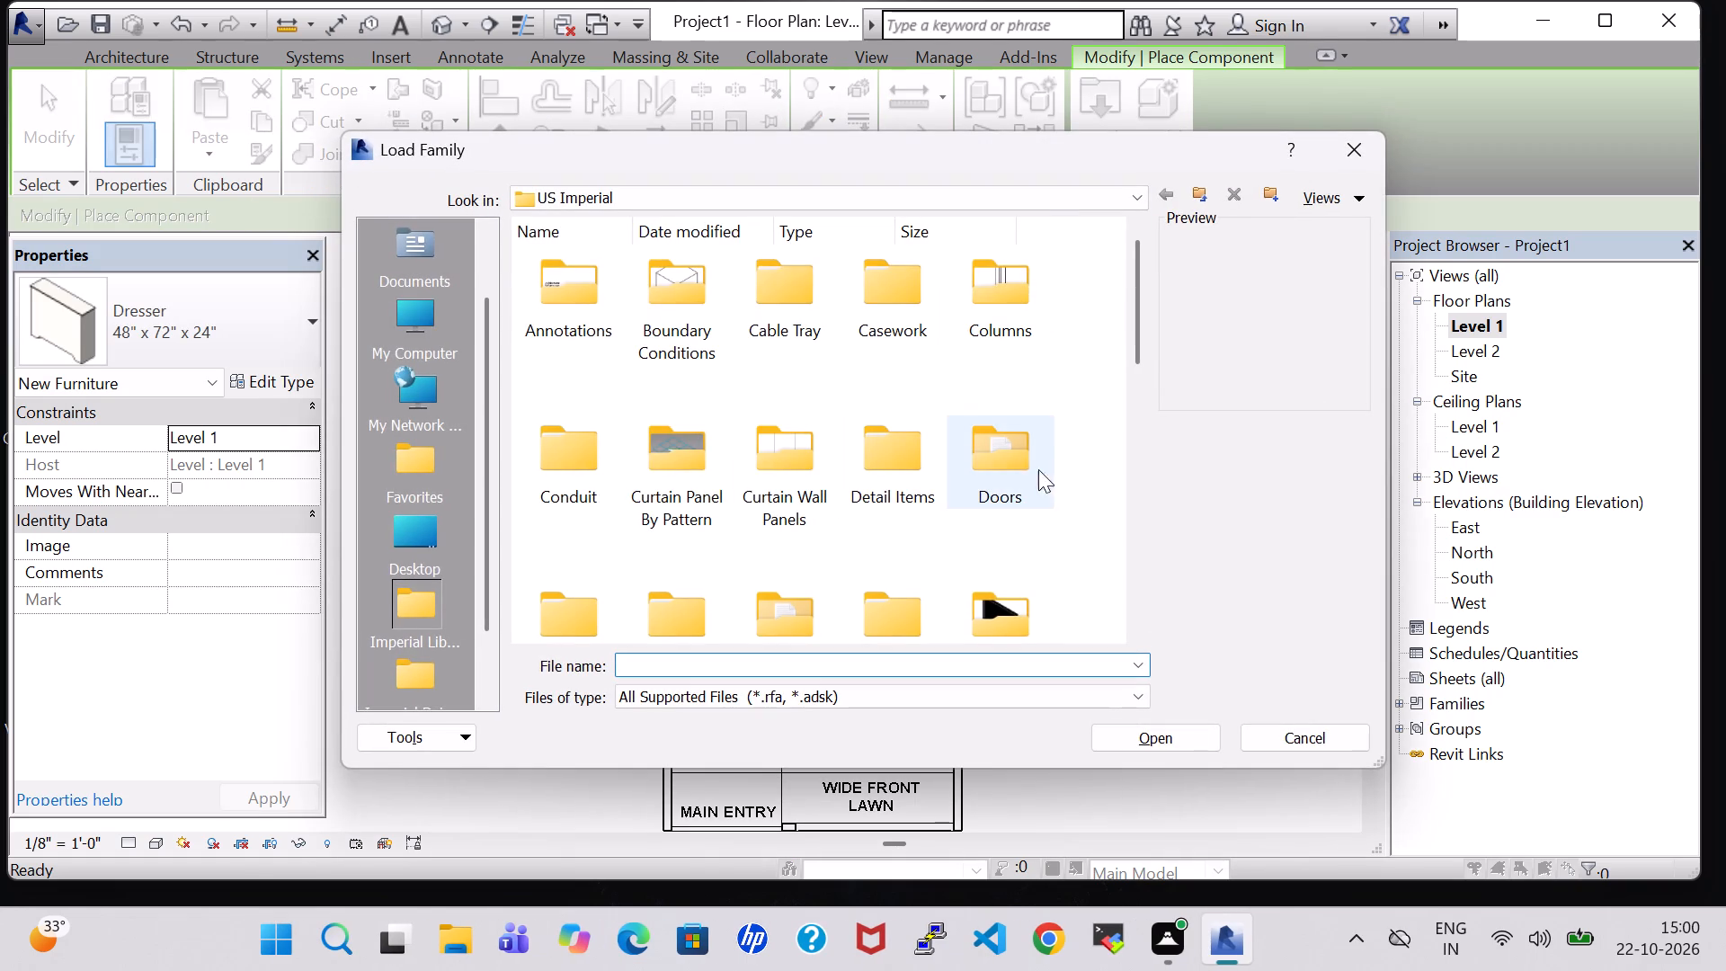
{"action": "scroll", "coordinate": [794, 438], "scroll_direction": "down", "scroll_amount": 3}
{"action": "double_click", "coordinate": [670, 405]}
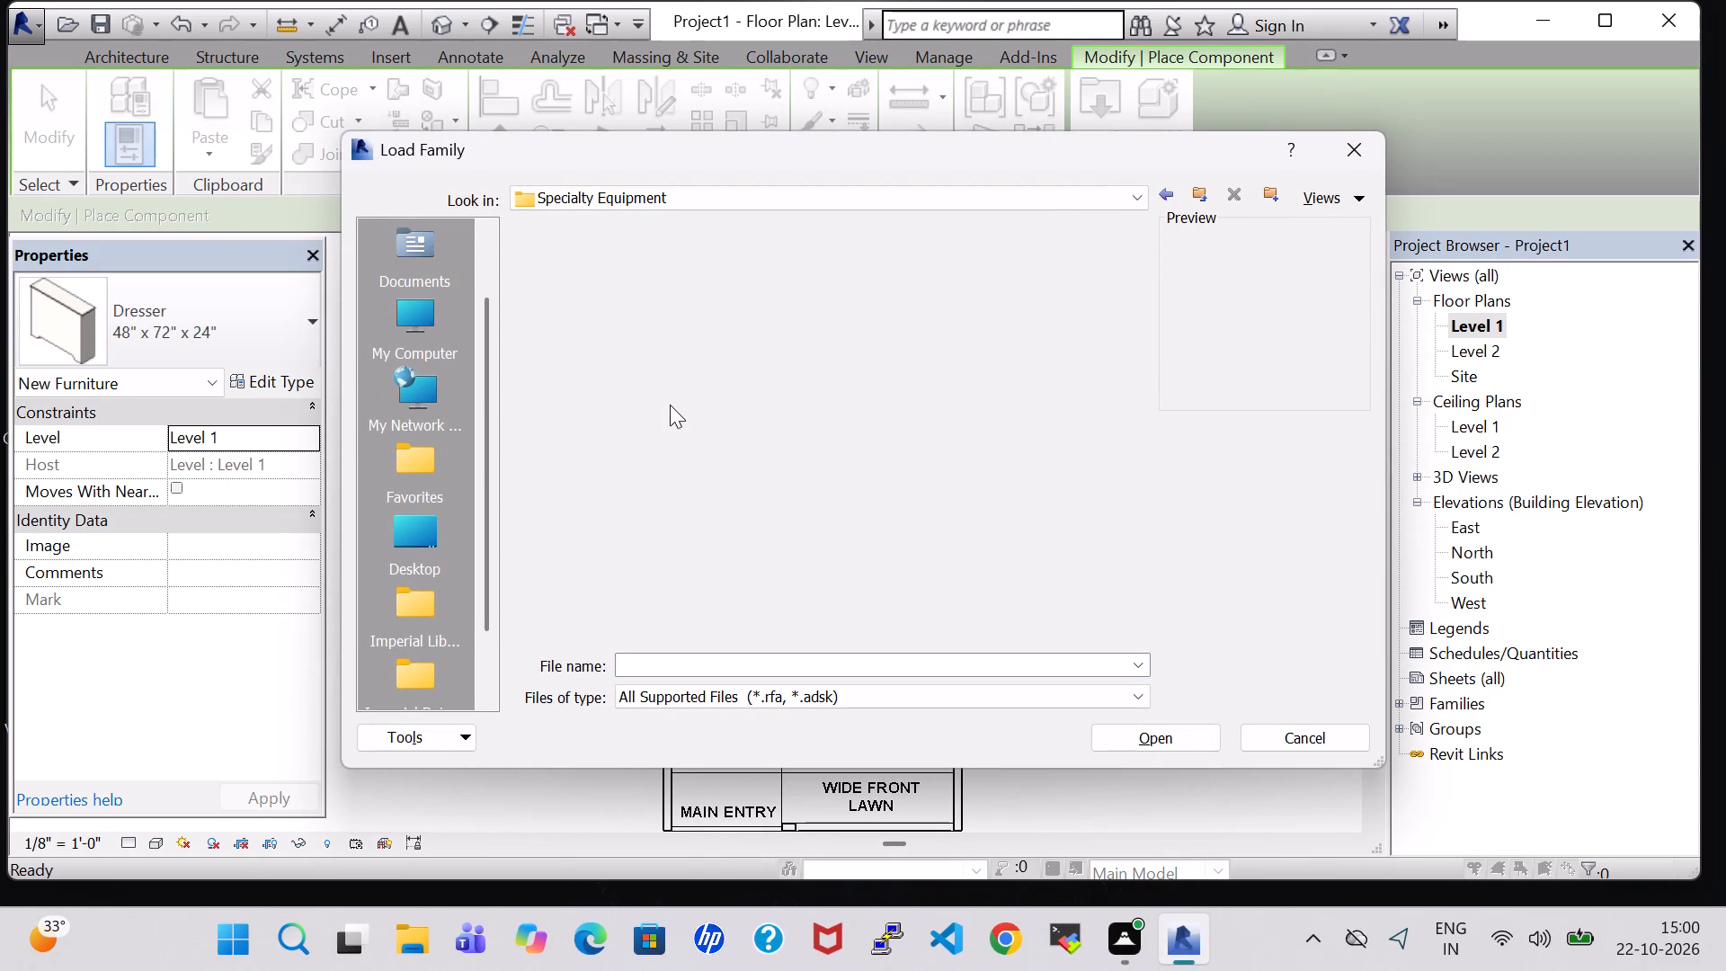
{"action": "double_click", "coordinate": [663, 314]}
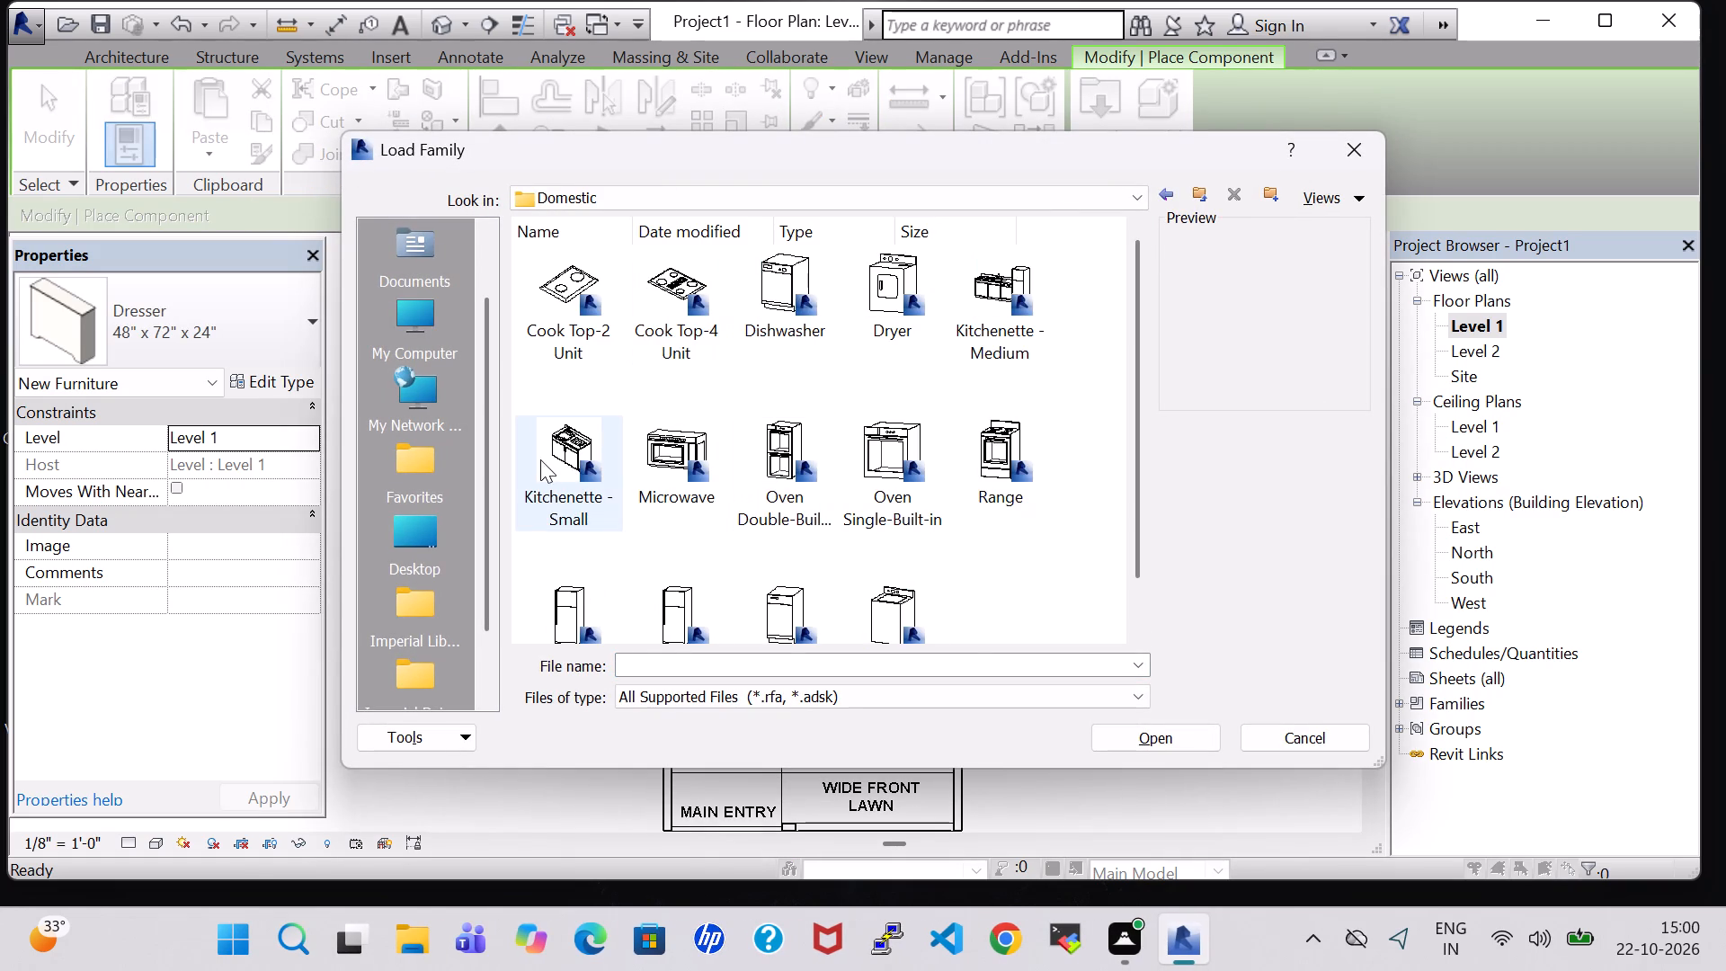
{"action": "left_click", "coordinate": [540, 459]}
{"action": "left_click", "coordinate": [1185, 735]}
Place a rotated 54" small kitchenette in the kitchen, with its back to the south wall near the east corner.
{"action": "scroll", "coordinate": [813, 690], "scroll_direction": "up", "scroll_amount": 4}
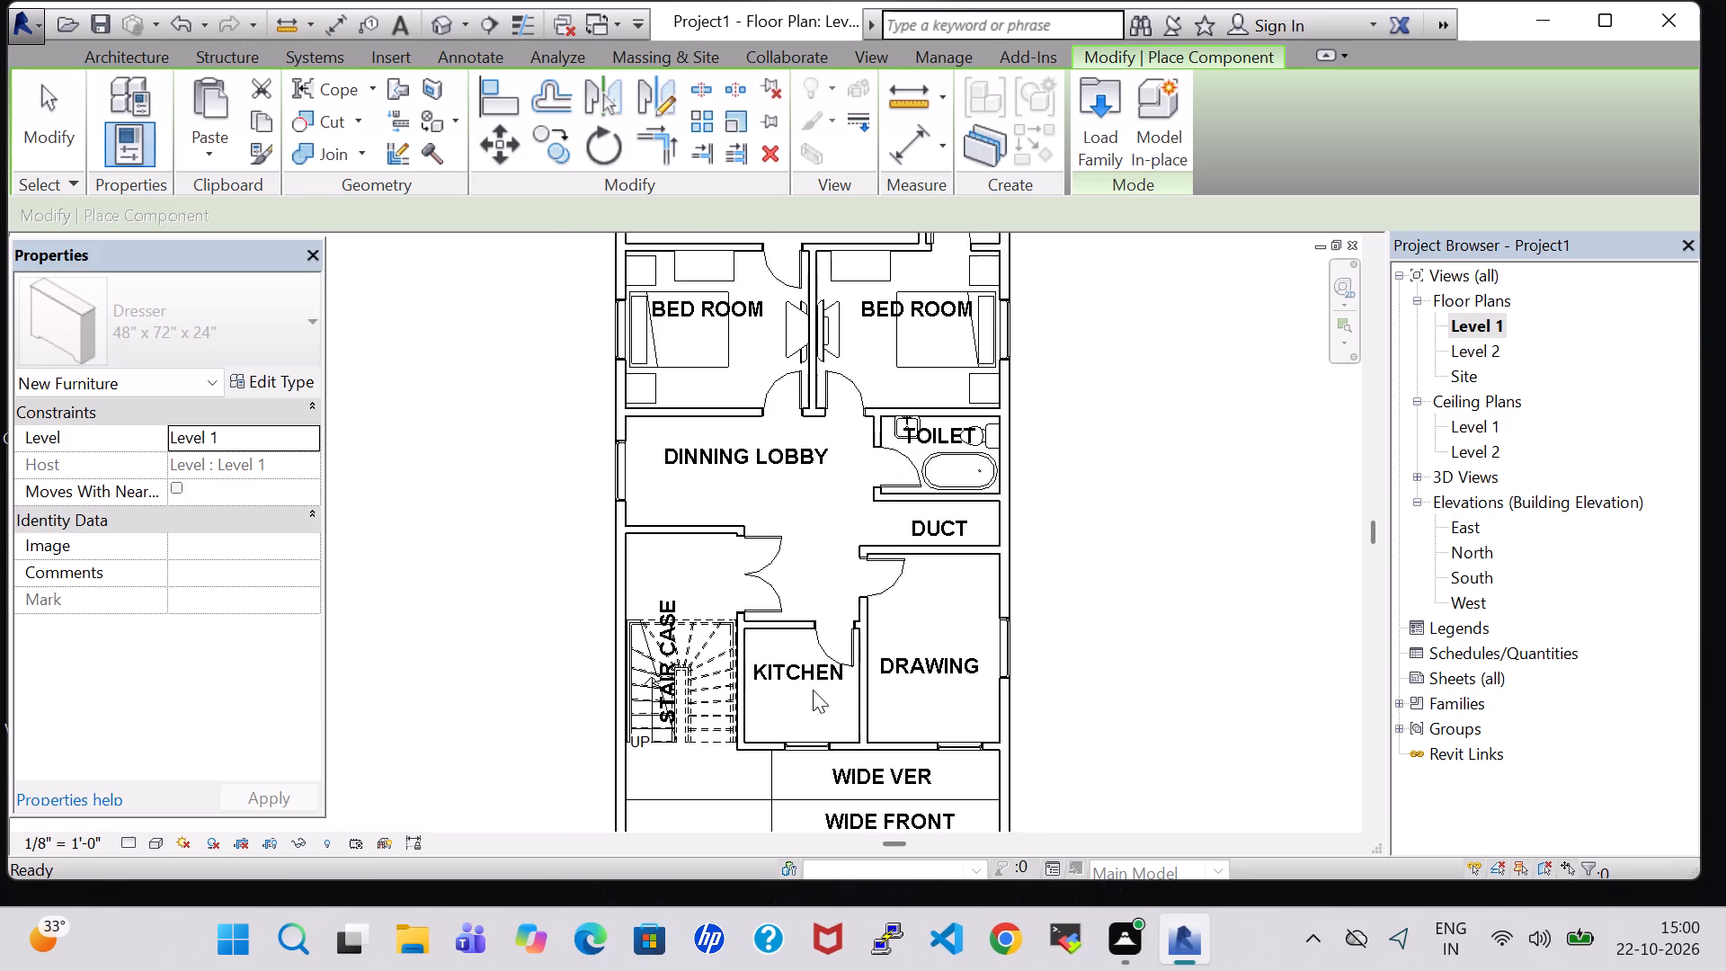
{"action": "key", "text": "space"}
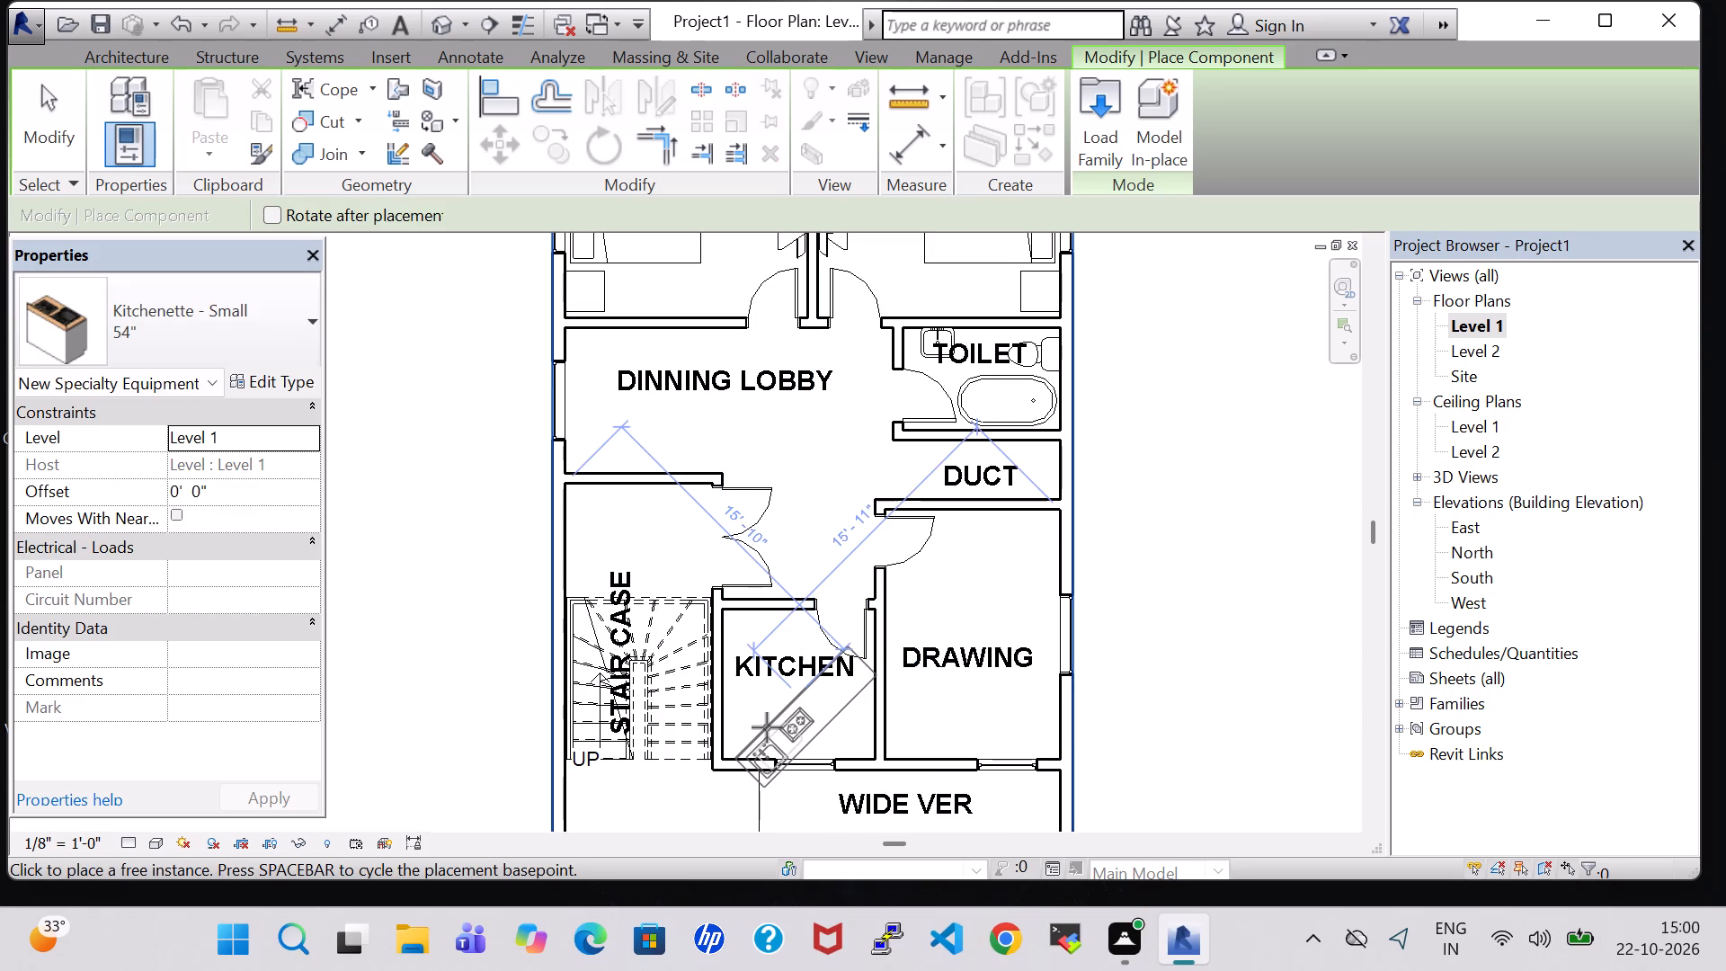
{"action": "key", "text": "space"}
{"action": "key", "text": "space"}
{"action": "key", "text": "space"}
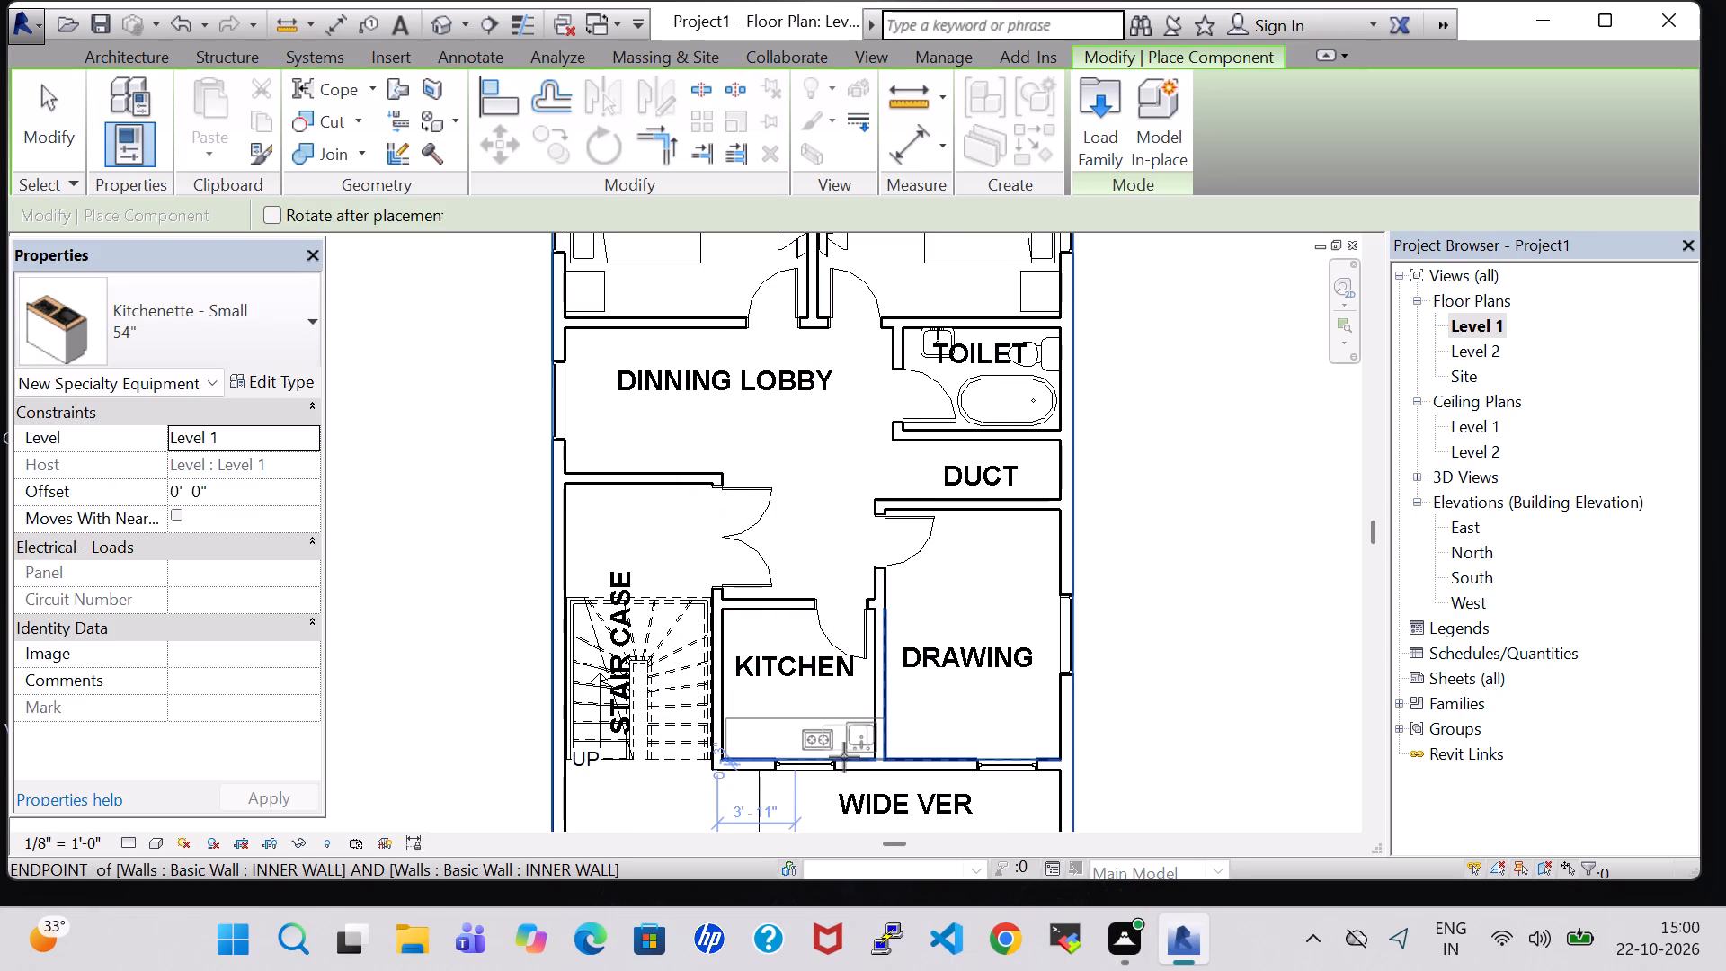
{"action": "left_click", "coordinate": [825, 758]}
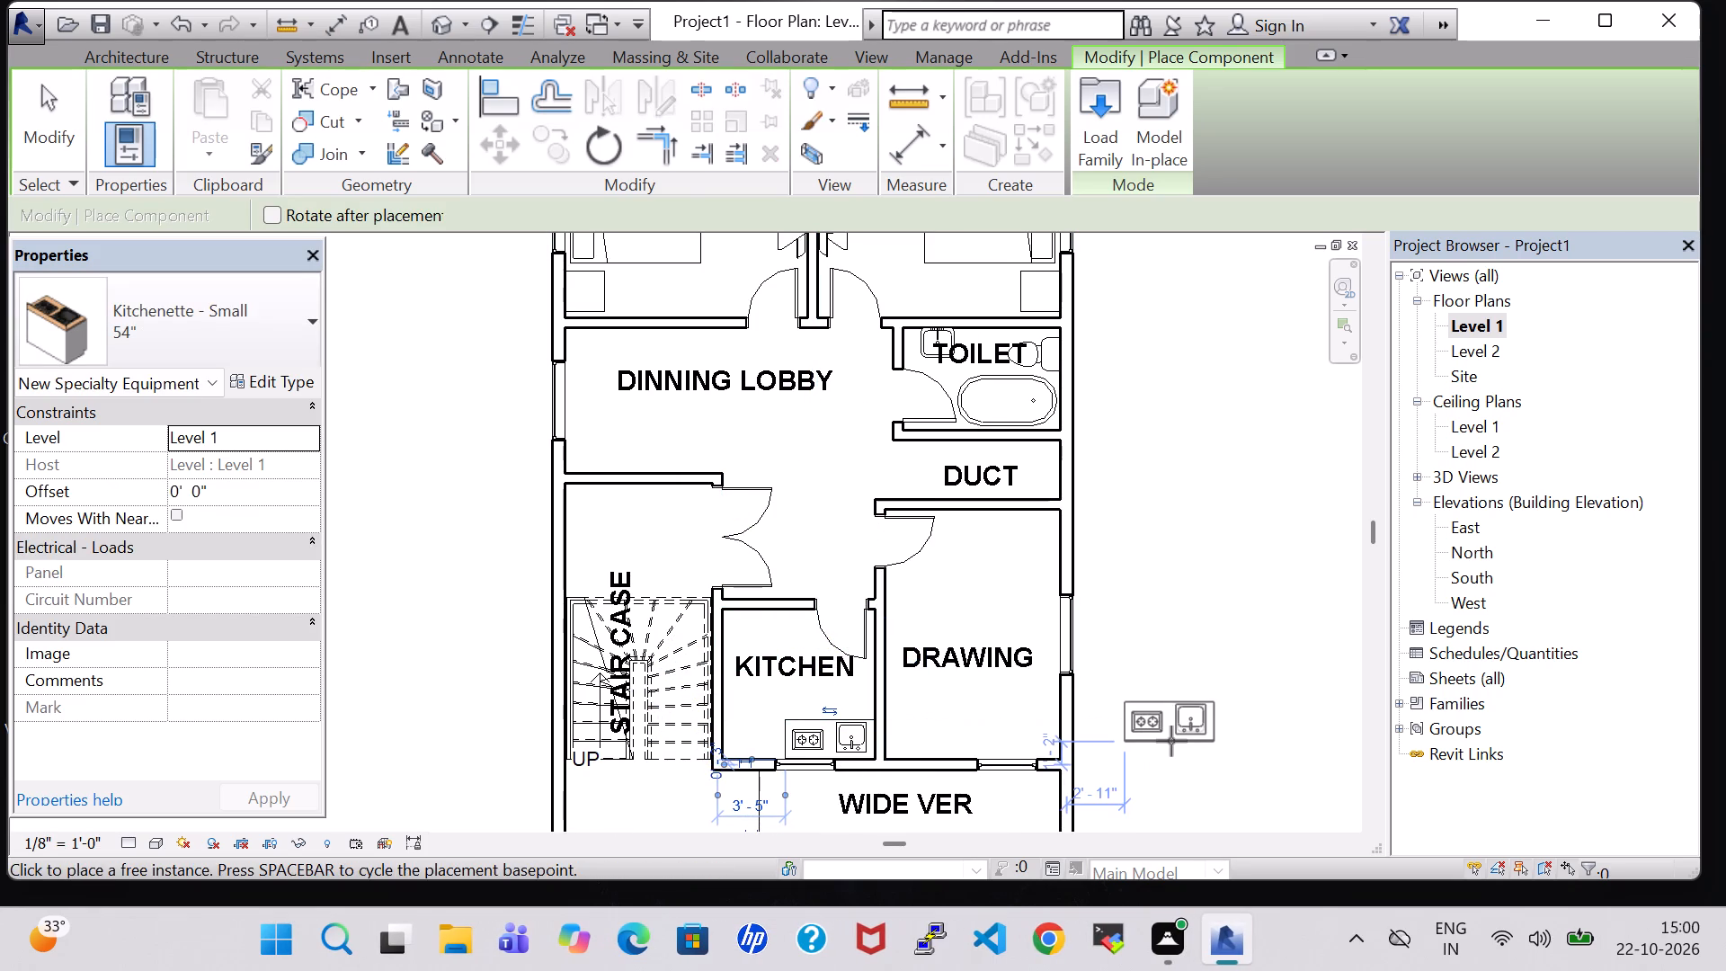
{"action": "key", "text": "Escape"}
{"action": "key", "text": "Escape"}
Nudge the kitchenette slightly west along the kitchen's south wall, leaving a small gap to the east wall.
{"action": "left_click", "coordinate": [833, 740]}
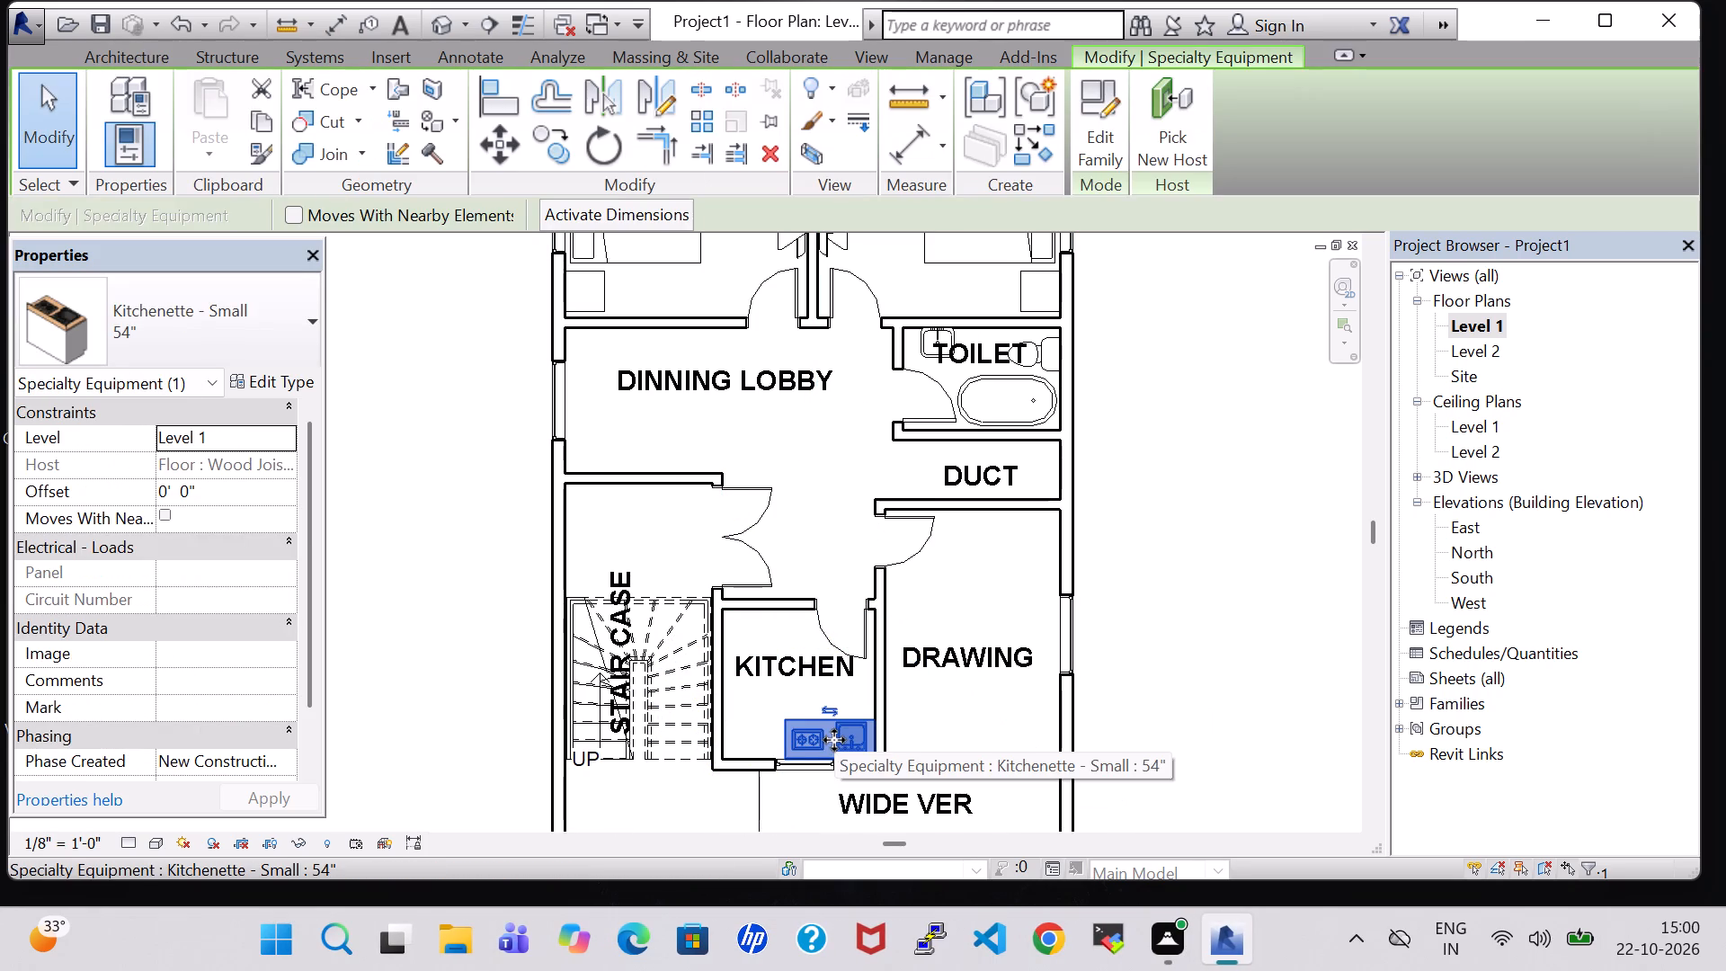
{"action": "key", "text": "Left"}
{"action": "key", "text": "Left"}
{"action": "key", "text": "Left"}
{"action": "key", "text": "Left"}
{"action": "key", "text": "Left"}
{"action": "key", "text": "Left"}
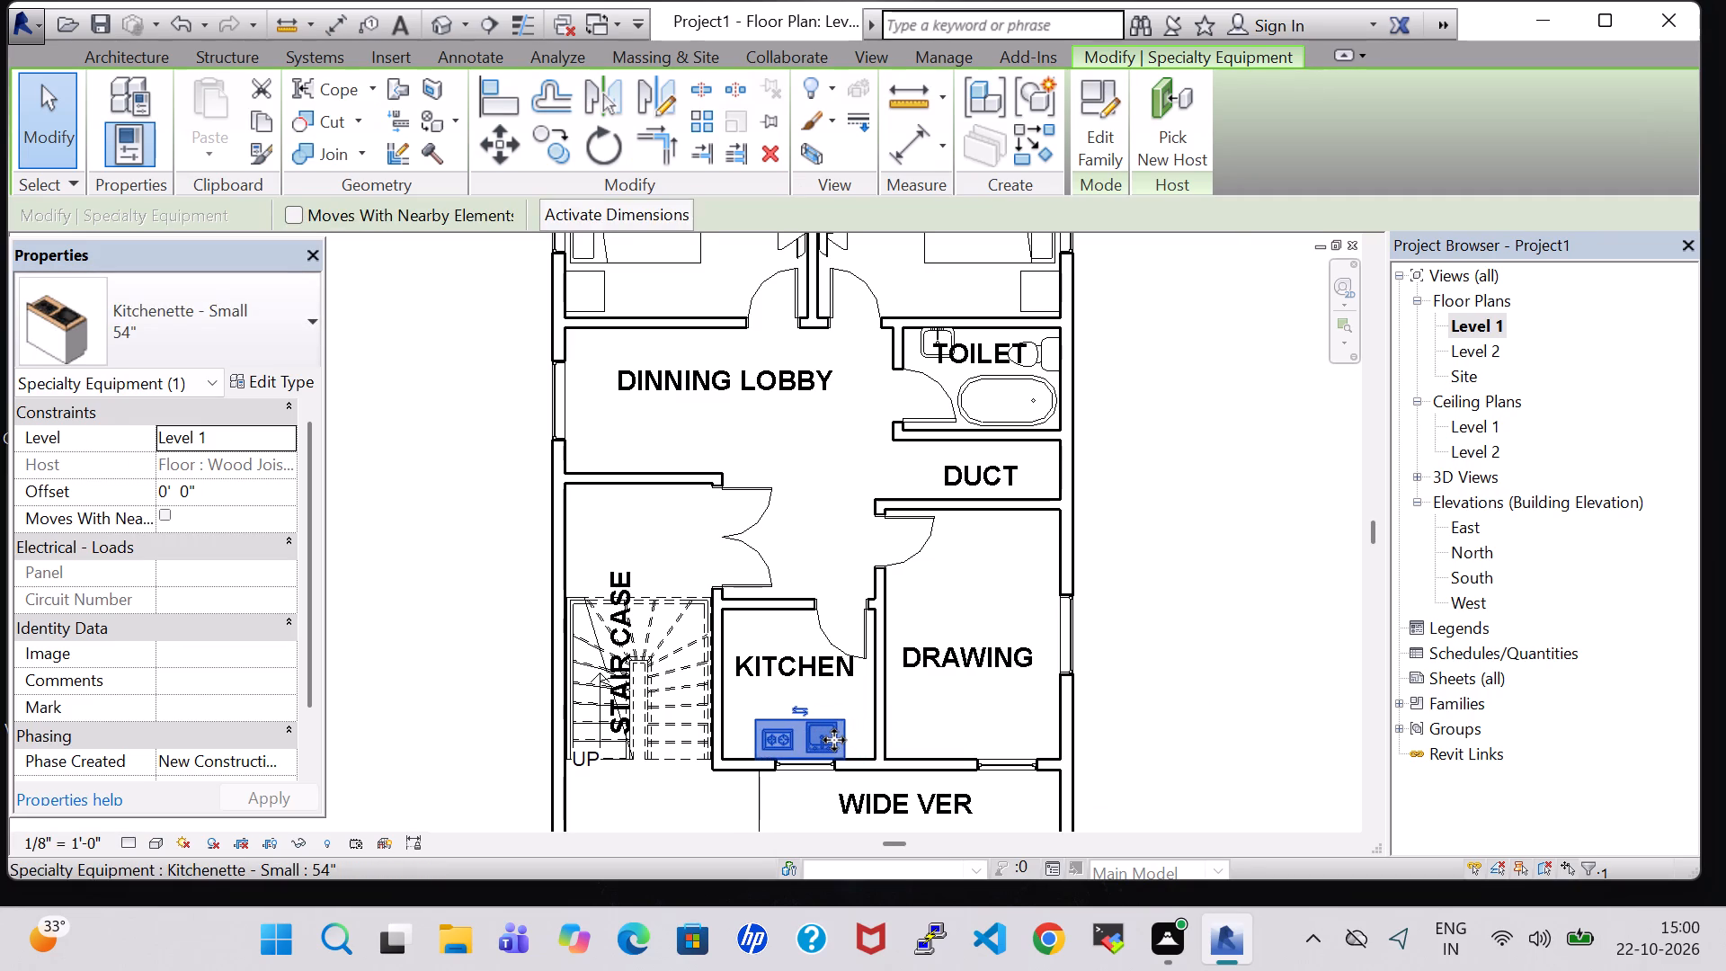
{"action": "key", "text": "Left"}
{"action": "key", "text": "Right"}
{"action": "key", "text": "Right"}
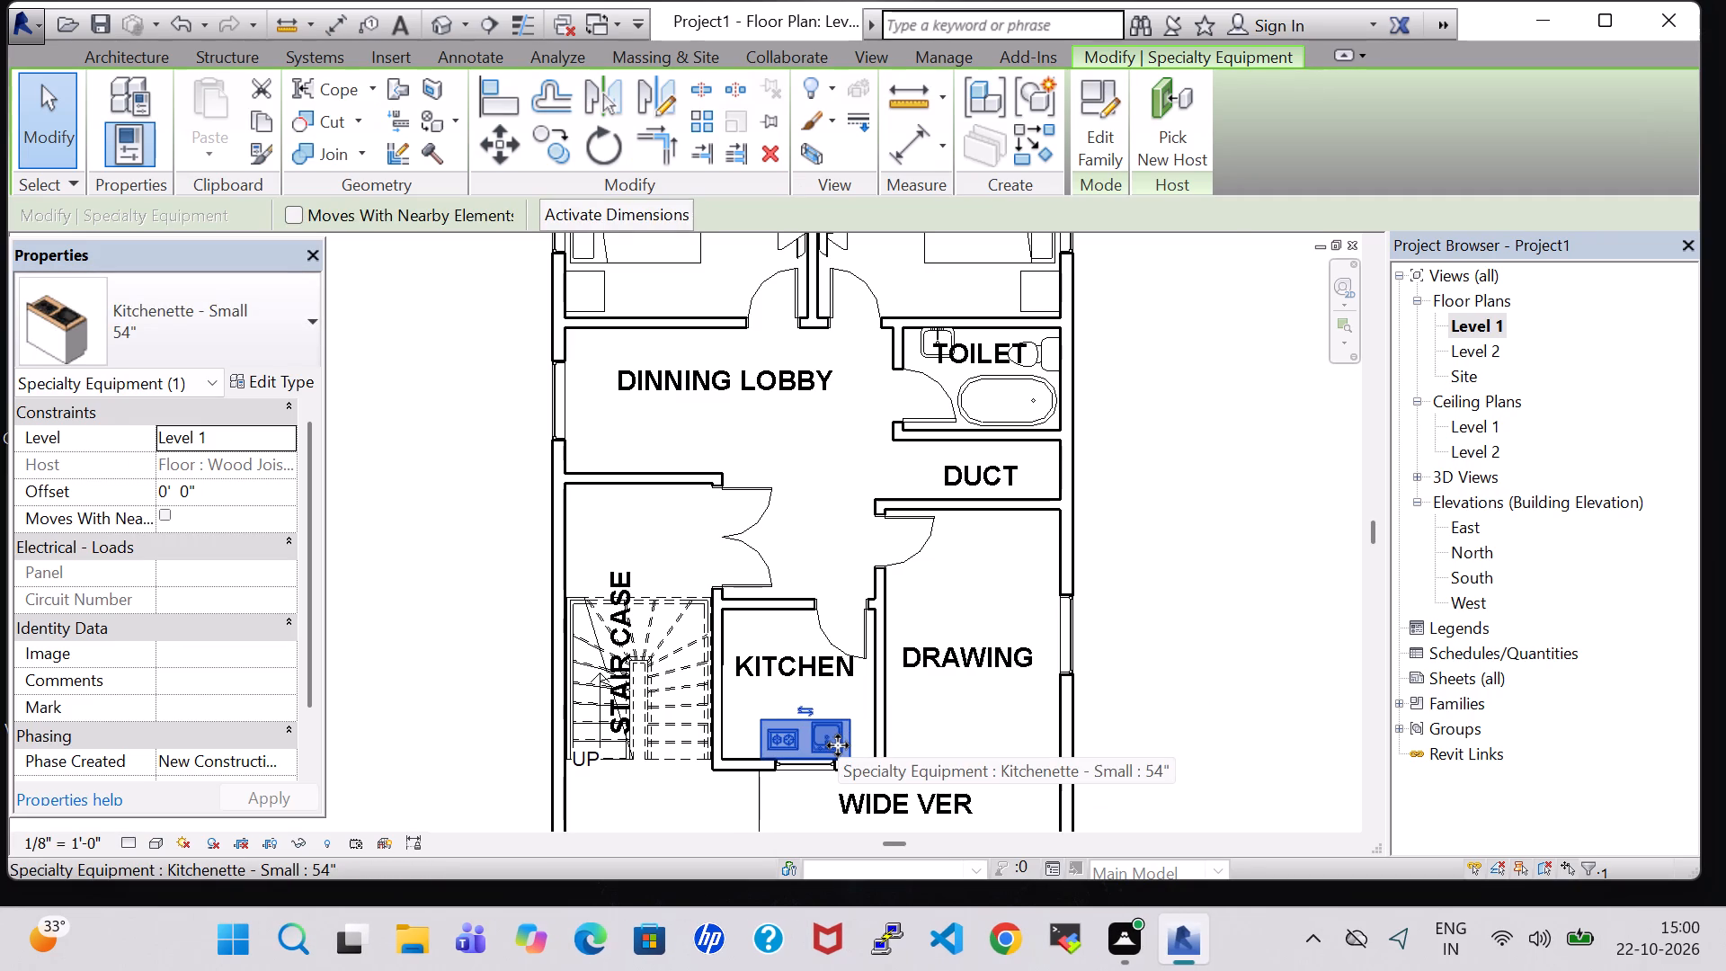
{"action": "key", "text": "Right"}
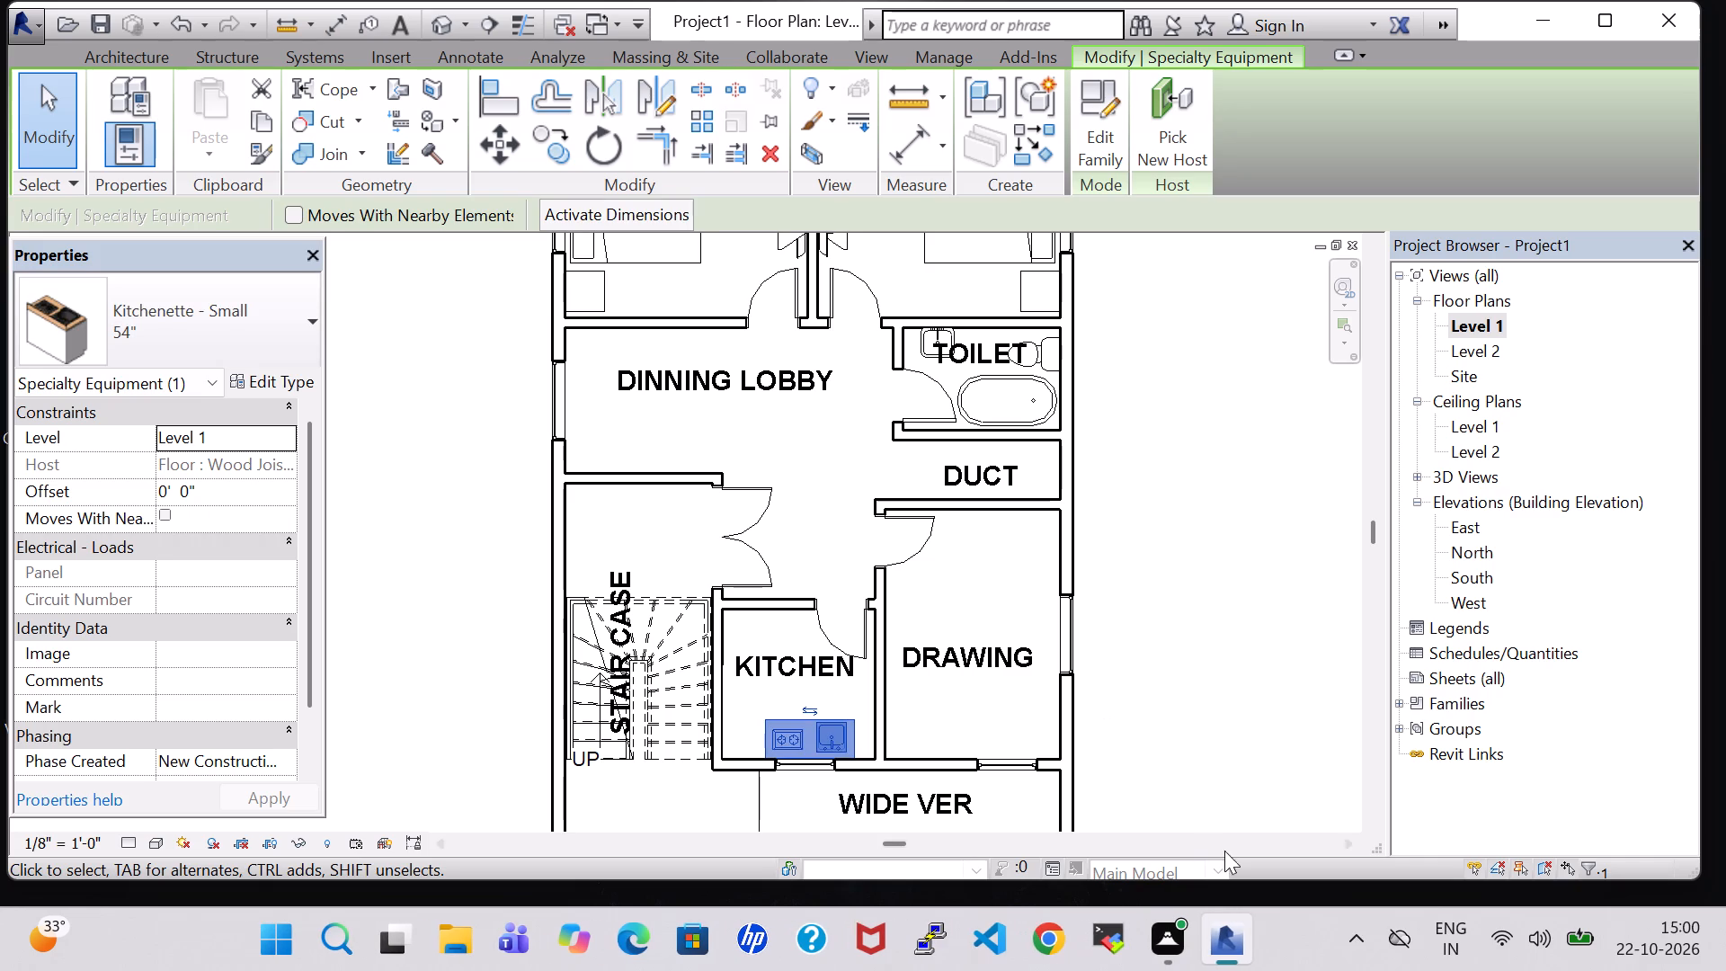
{"action": "key", "text": "Right"}
{"action": "key", "text": "Right"}
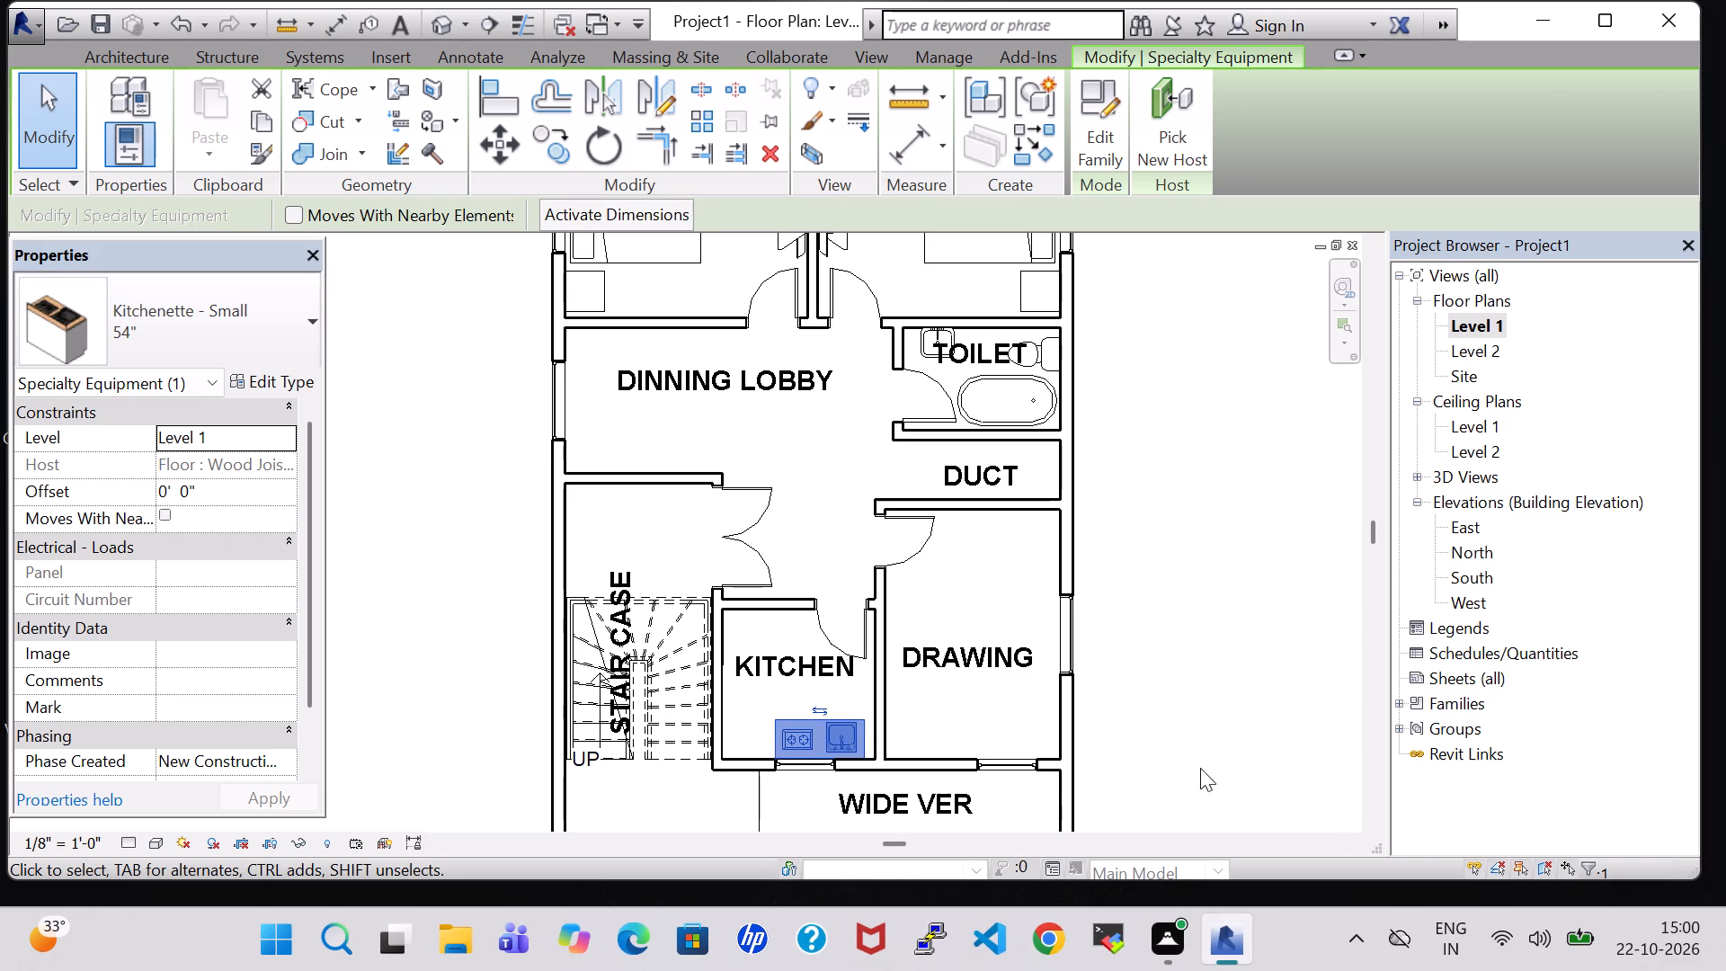
In the 3D view, raise the kitchen's south window to a sill height of 4' 3".
{"action": "left_click", "coordinate": [1174, 697]}
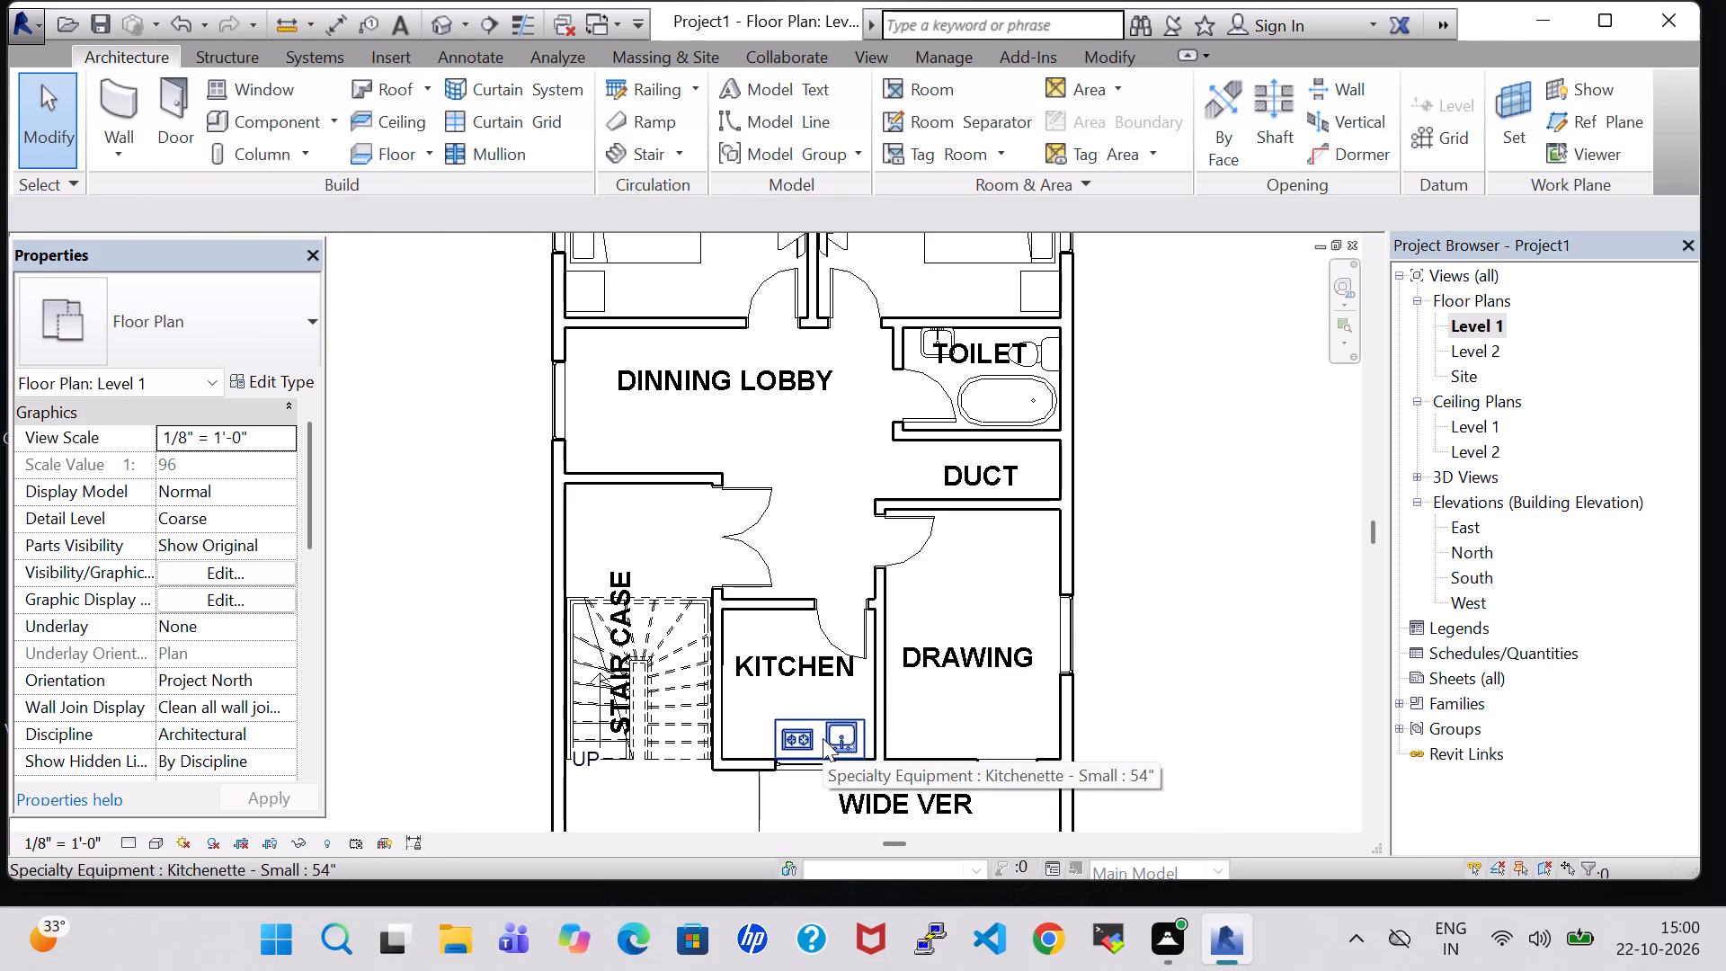
{"action": "left_click", "coordinate": [452, 29]}
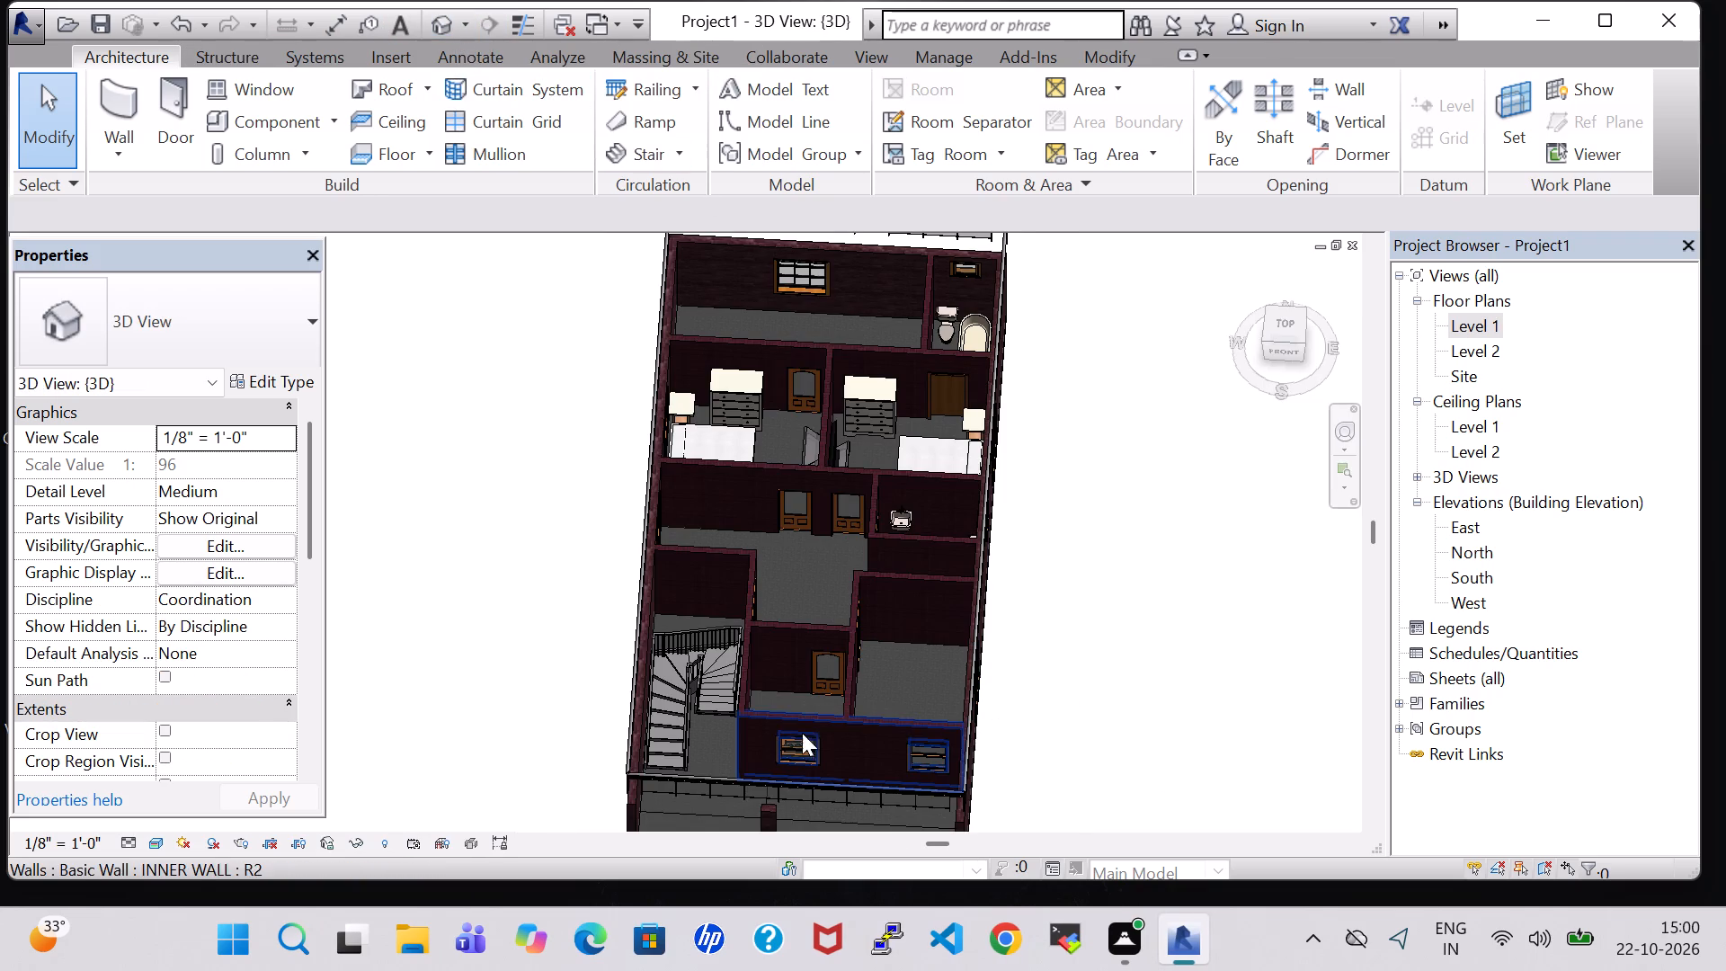
{"action": "left_click", "coordinate": [792, 758]}
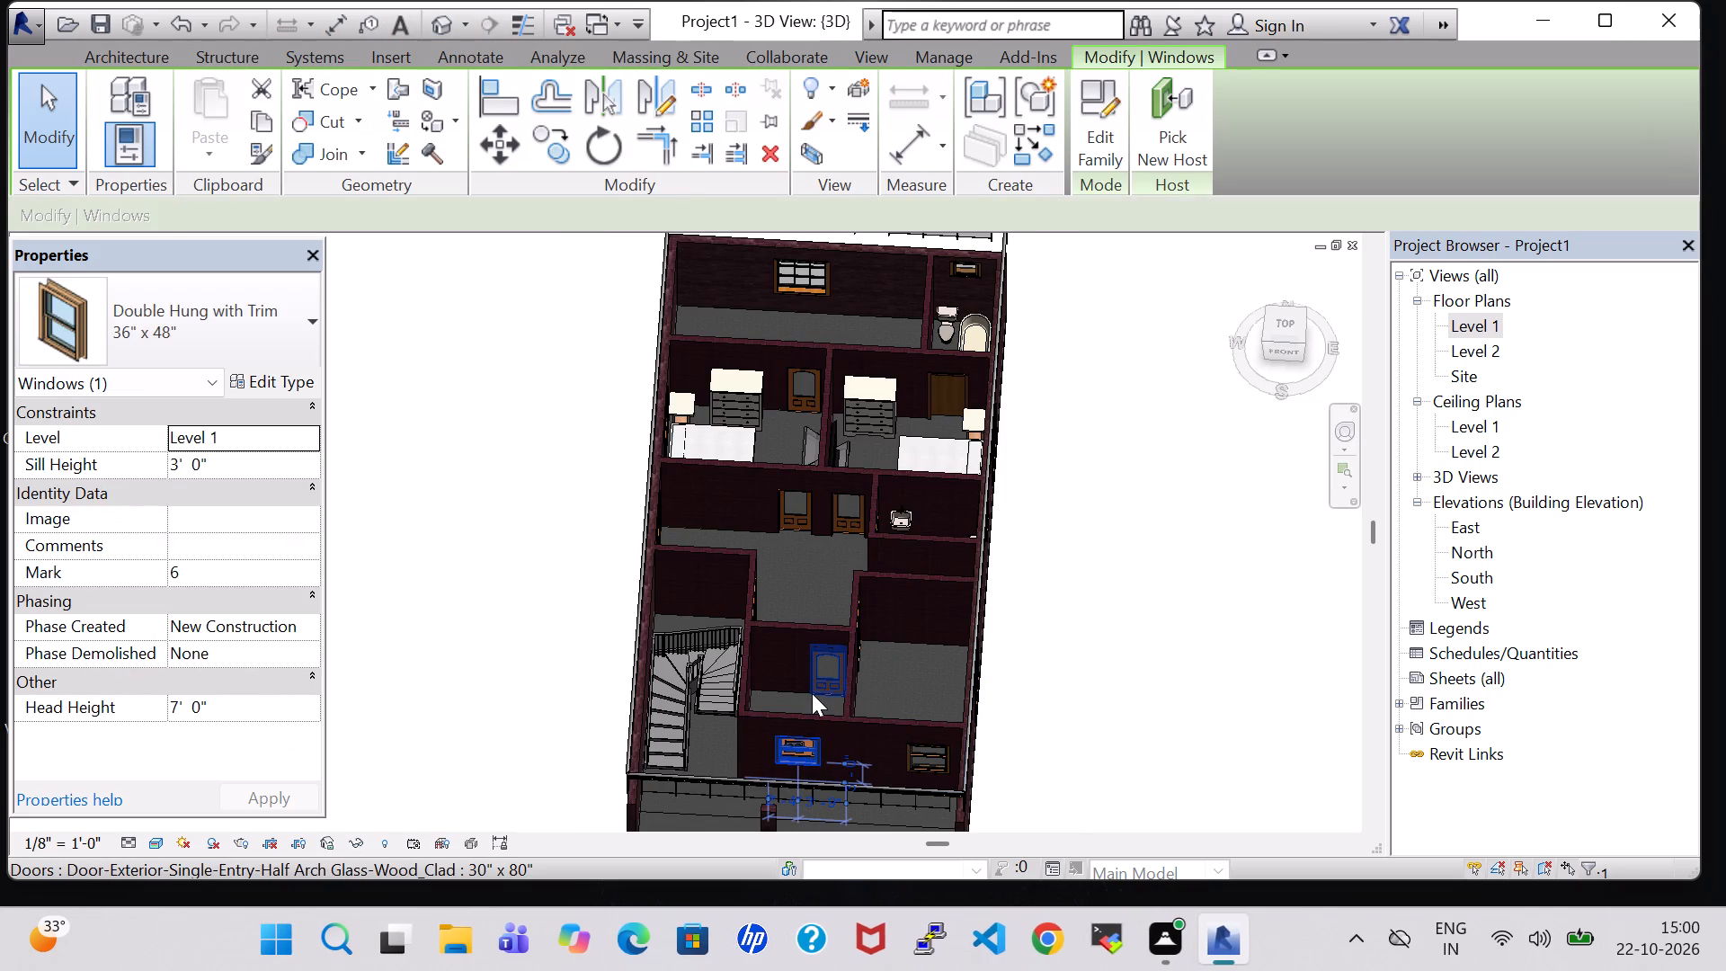
{"action": "key", "text": "Up"}
{"action": "key", "text": "Up"}
{"action": "key", "text": "Up"}
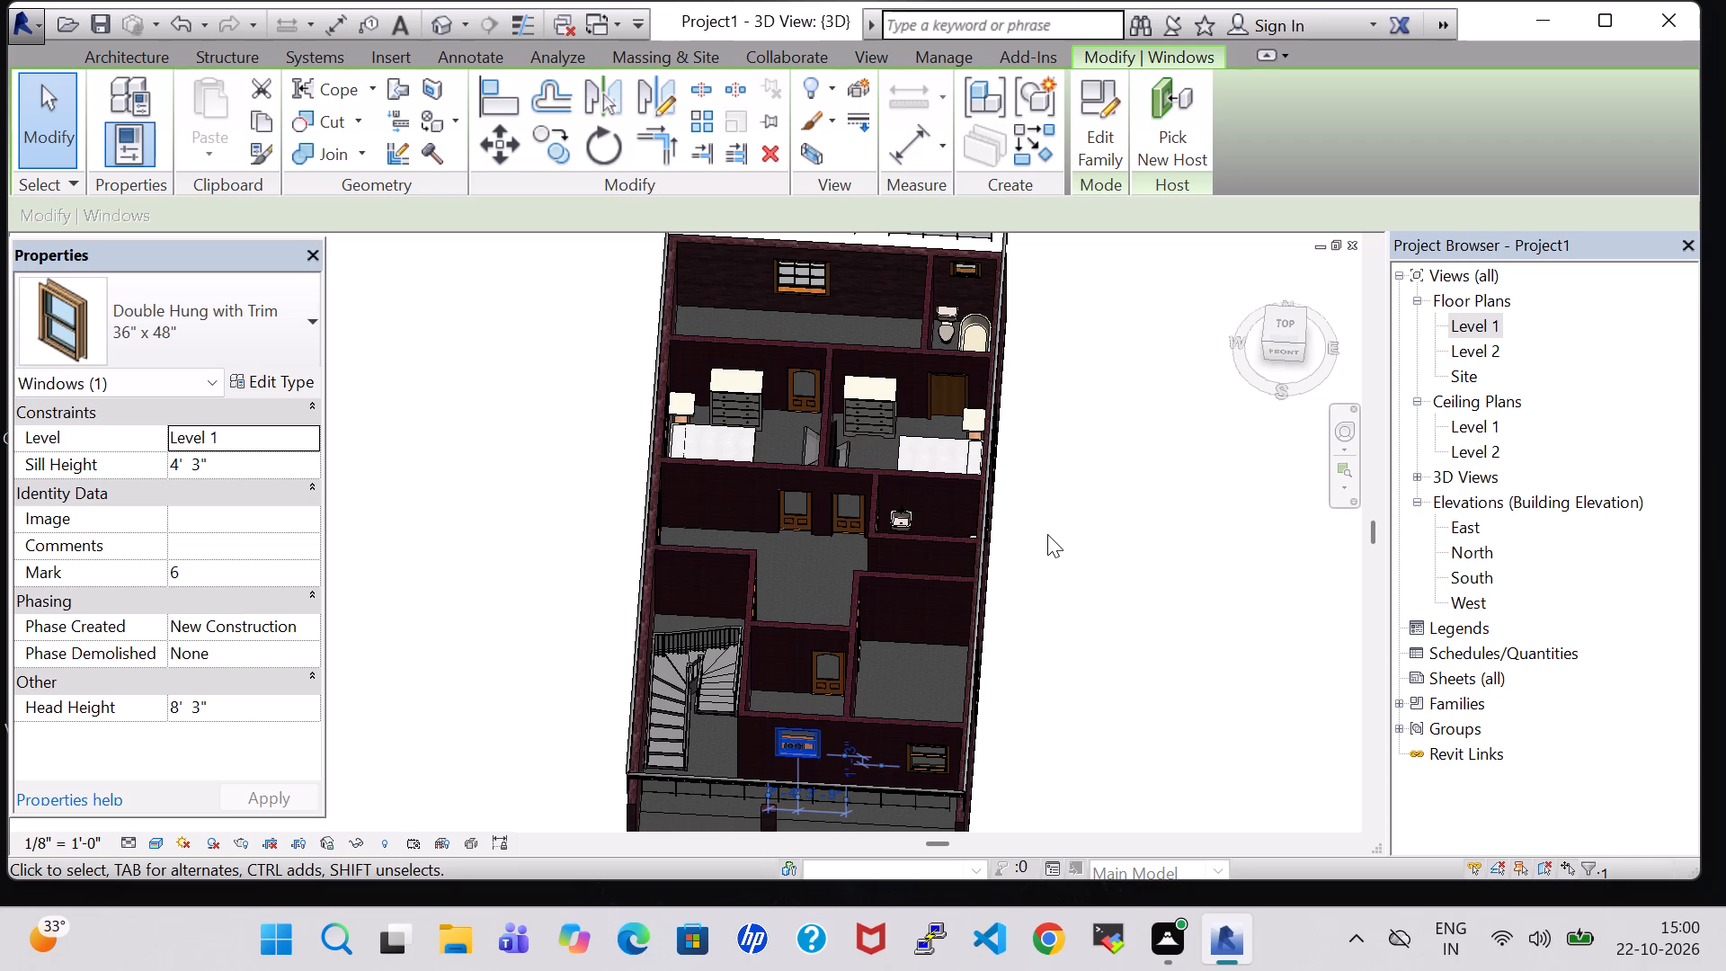
{"action": "left_click", "coordinate": [1196, 575]}
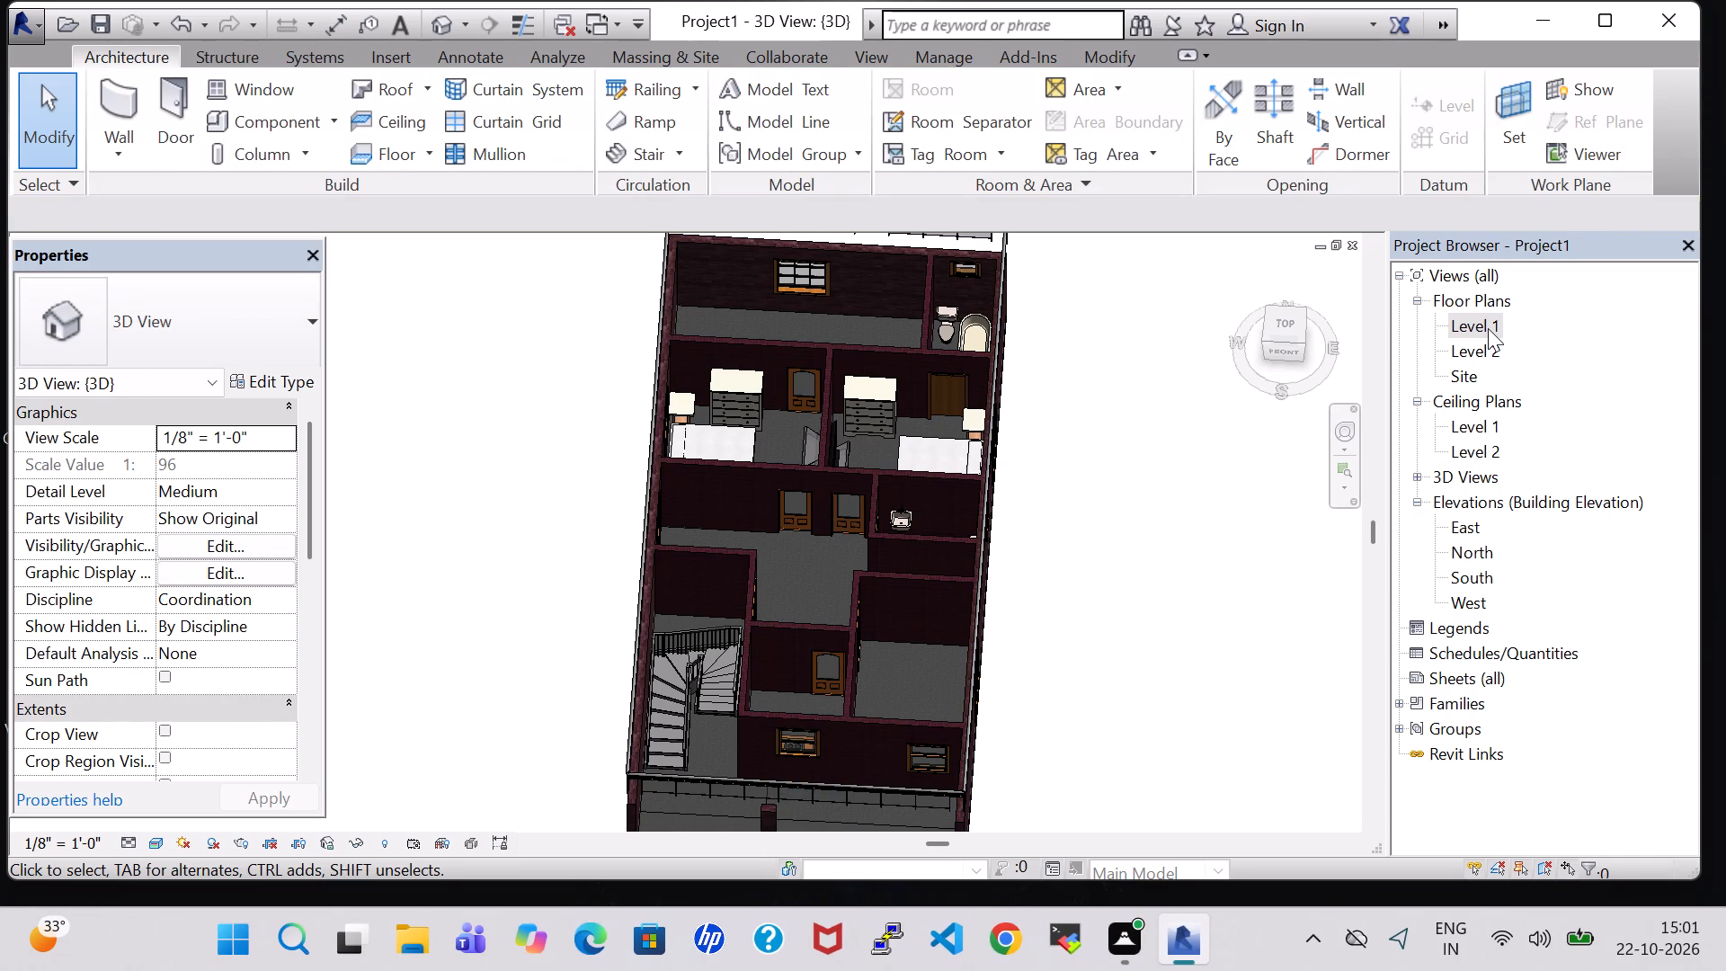
Return to the Level 1 floor plan and load the Refrigerator.0001 family from the Specialty Equipment > Domestic folder.
{"action": "double_click", "coordinate": [1488, 328]}
{"action": "scroll", "coordinate": [935, 526], "scroll_direction": "down", "scroll_amount": 3}
{"action": "middle_click_drag", "start_coordinate": [1118, 654], "coordinate": [1046, 640]}
{"action": "left_click", "coordinate": [268, 114]}
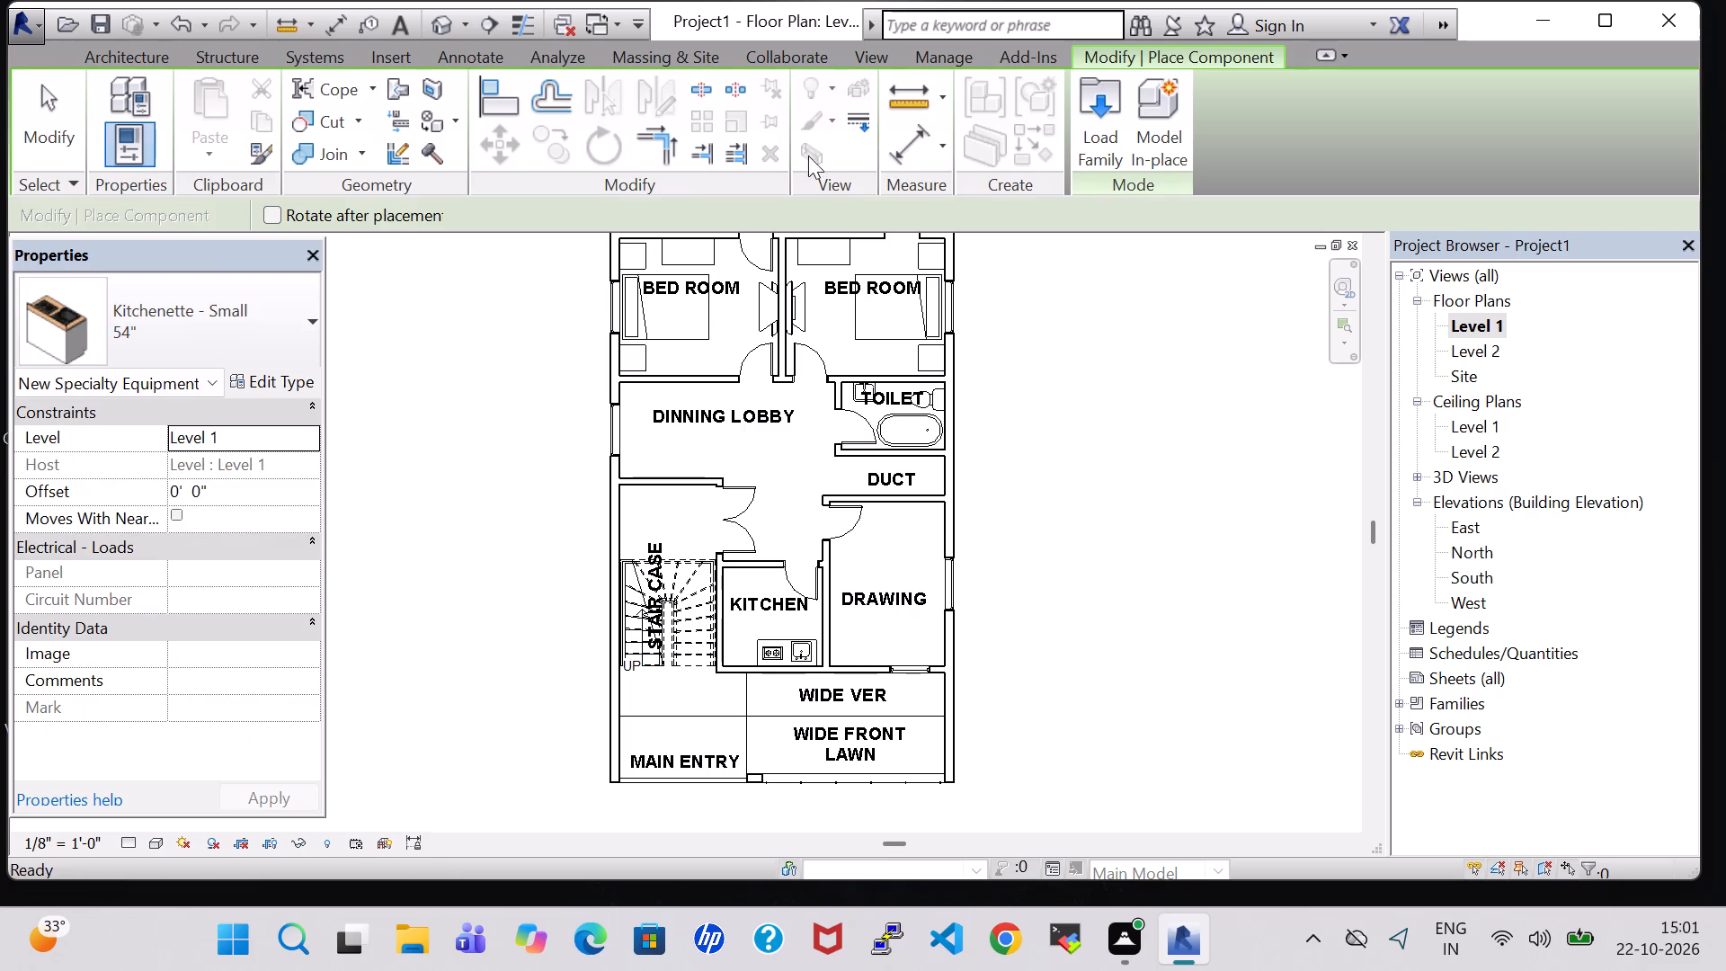
{"action": "left_click", "coordinate": [1115, 150]}
{"action": "scroll", "coordinate": [838, 502], "scroll_direction": "down", "scroll_amount": 1}
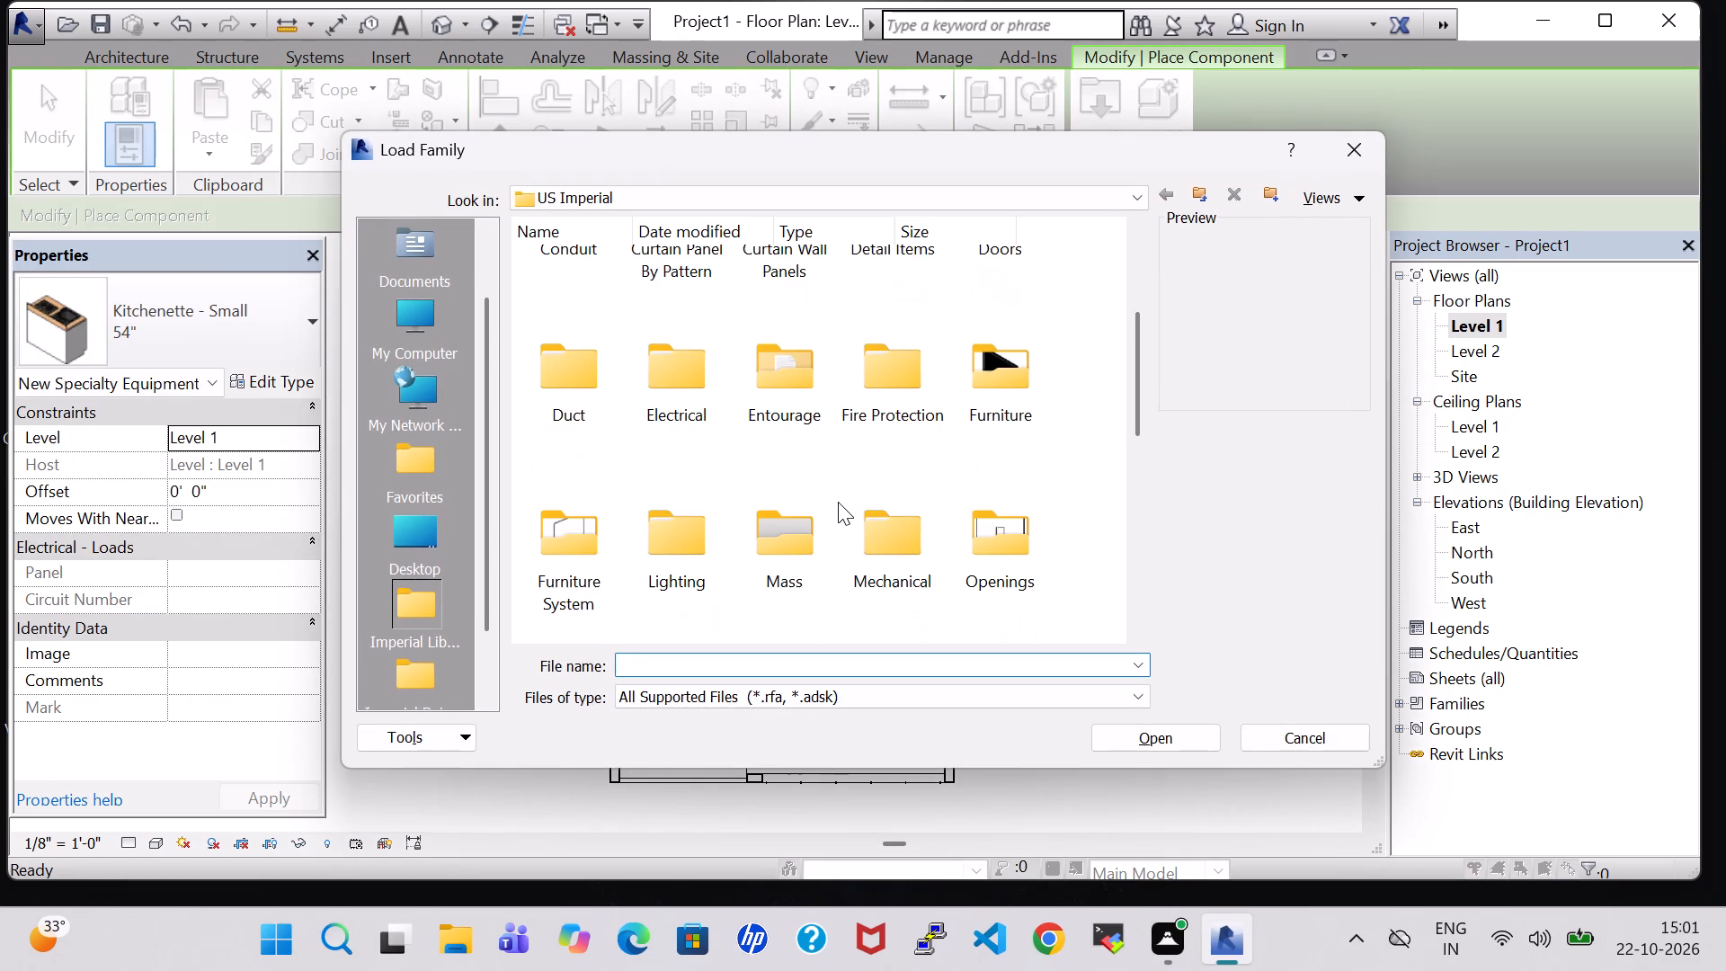
{"action": "scroll", "coordinate": [701, 492], "scroll_direction": "down", "scroll_amount": 2}
{"action": "double_click", "coordinate": [687, 411]}
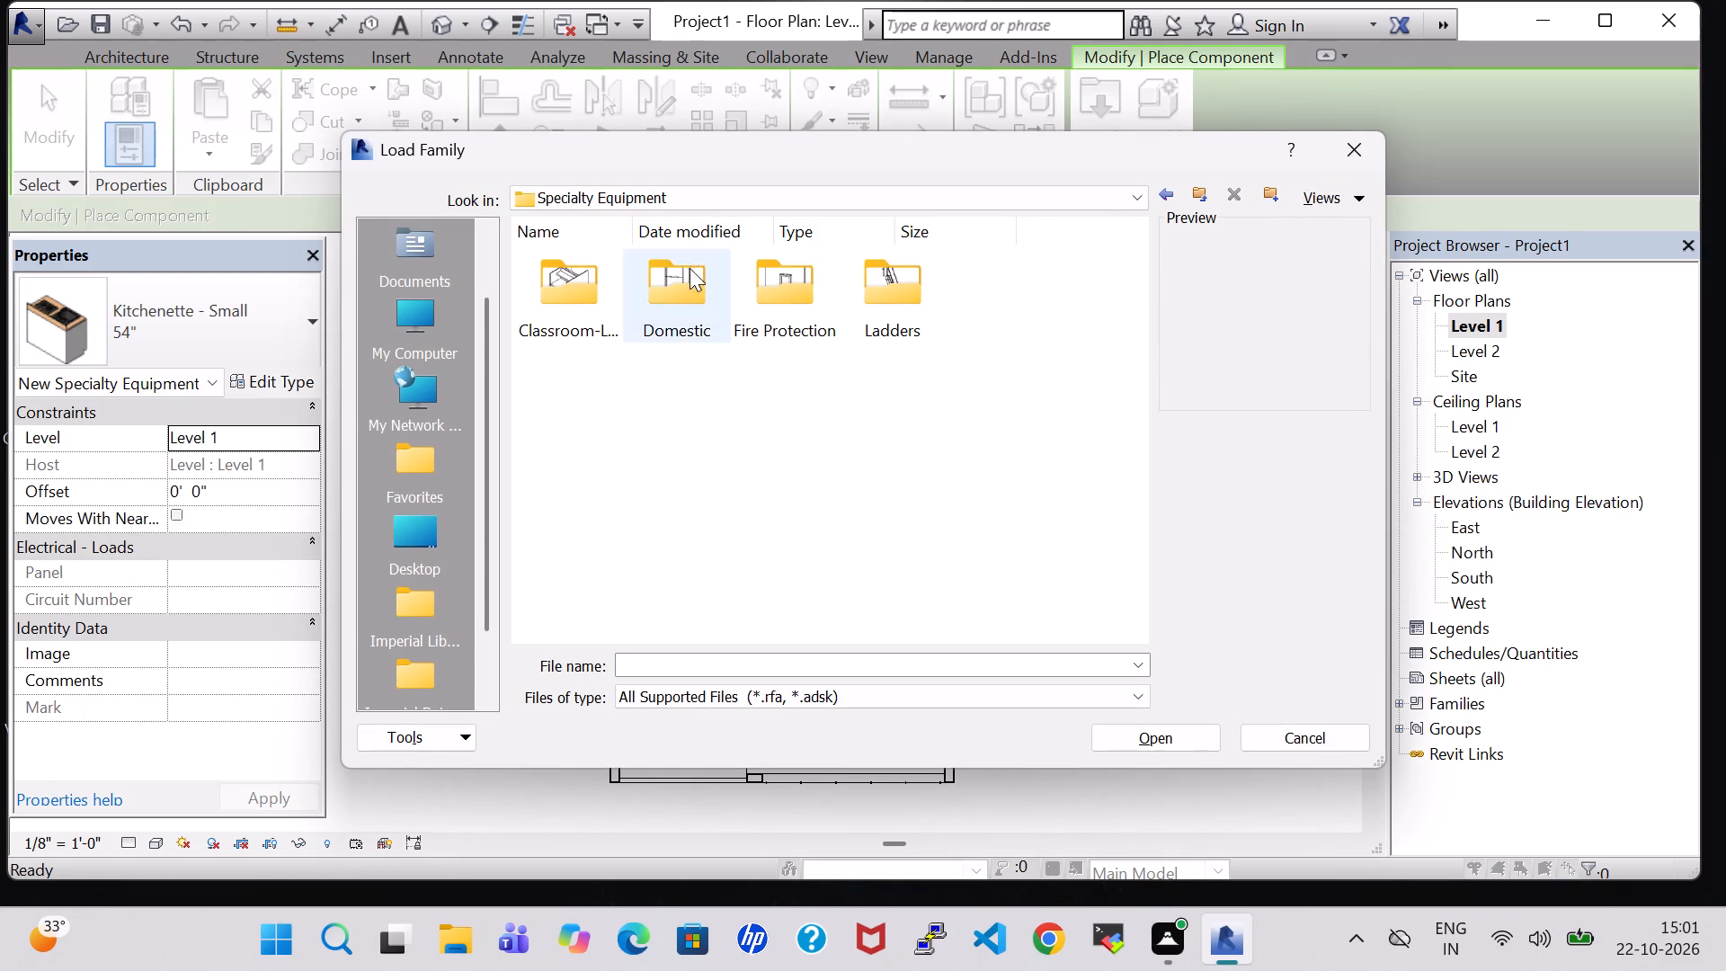
{"action": "double_click", "coordinate": [677, 301]}
{"action": "scroll", "coordinate": [780, 379], "scroll_direction": "down", "scroll_amount": 1}
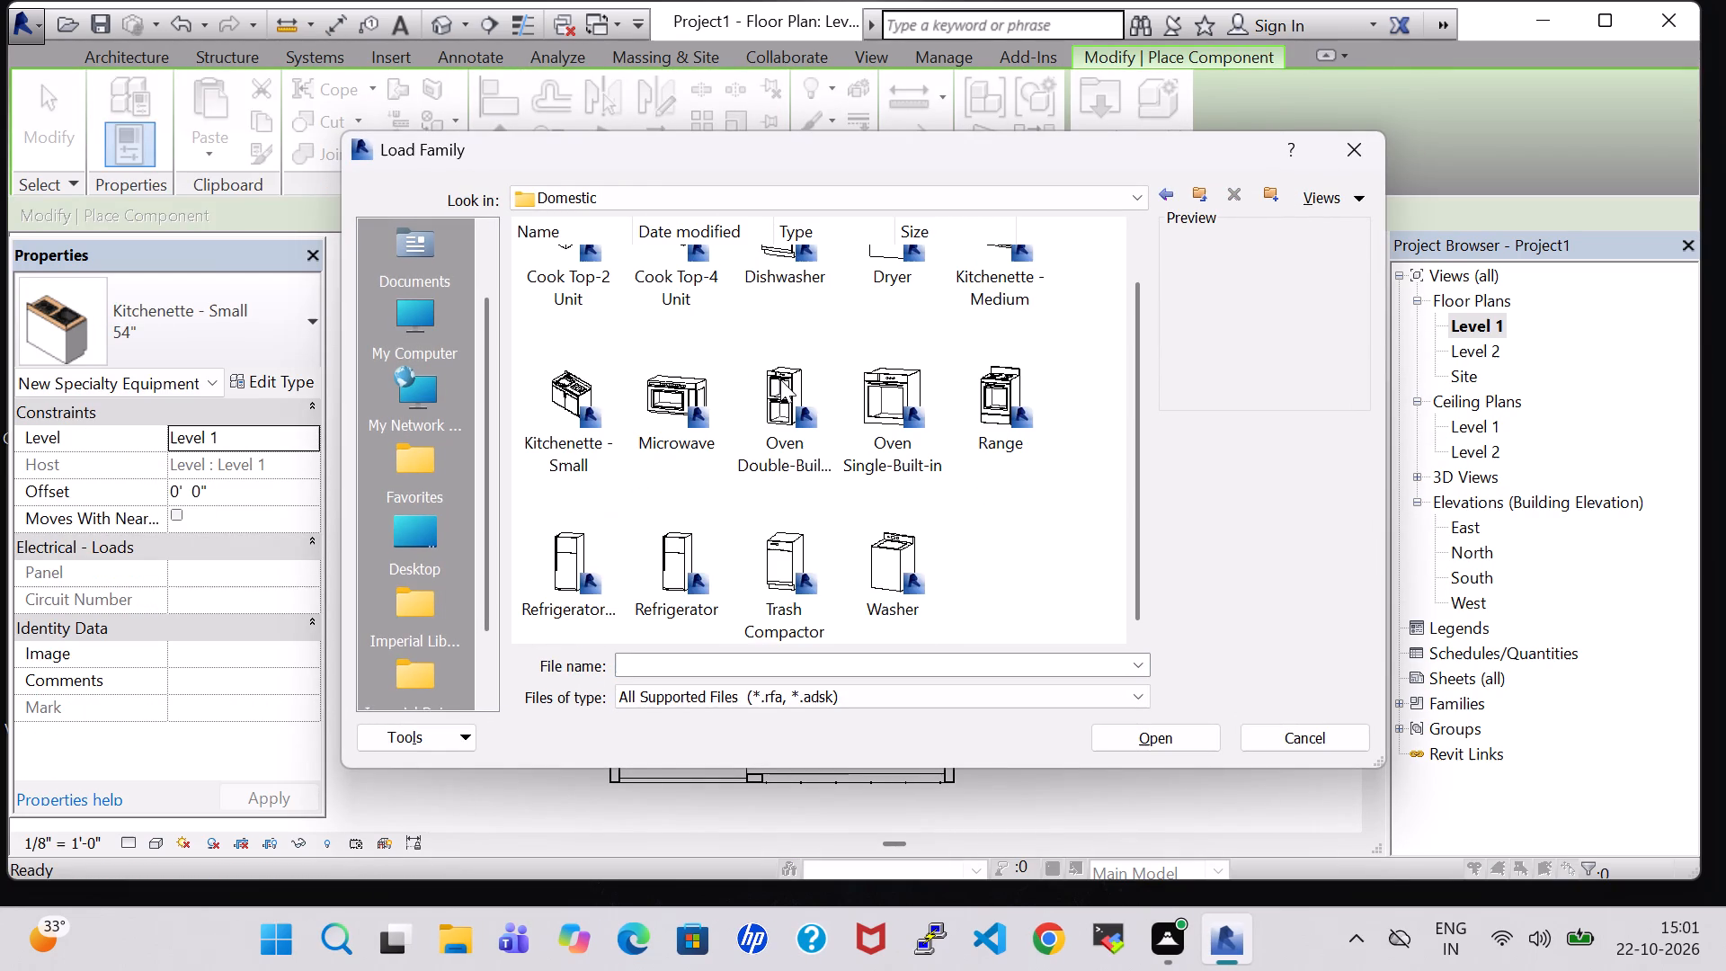
{"action": "left_click", "coordinate": [579, 553]}
{"action": "left_click", "coordinate": [1169, 750]}
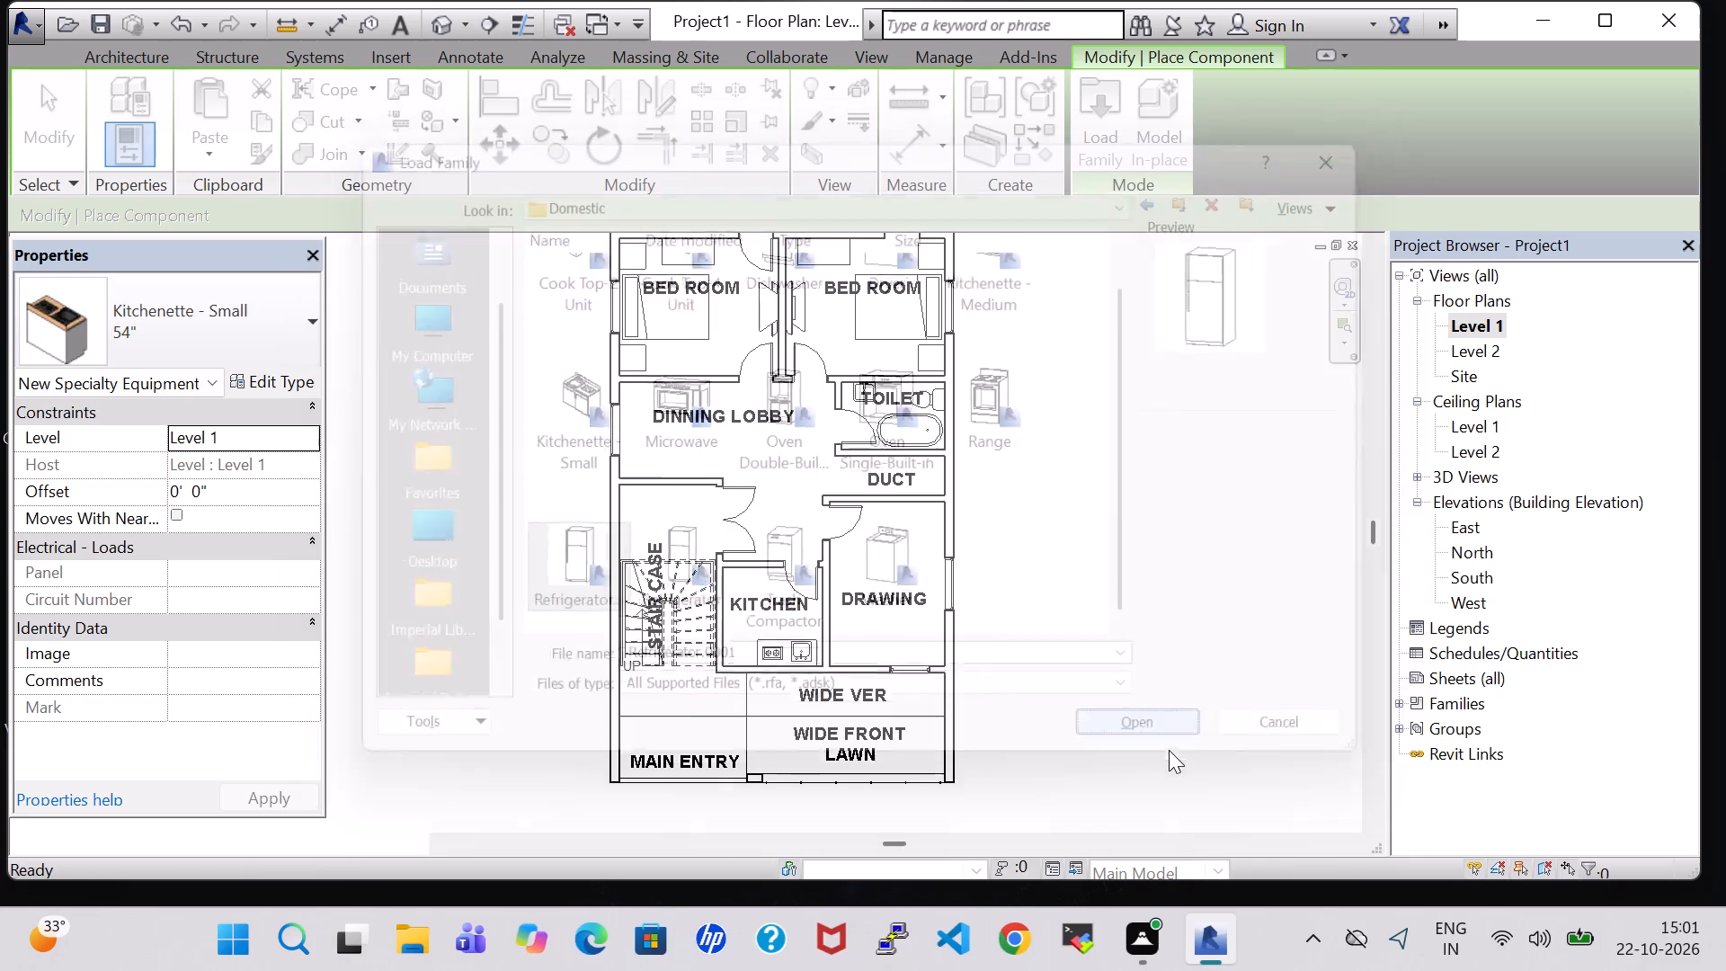
Place a 30" x 32" RH refrigerator in the kitchen's southwest corner, beside the kitchenette.
{"action": "scroll", "coordinate": [782, 622], "scroll_direction": "up", "scroll_amount": 4}
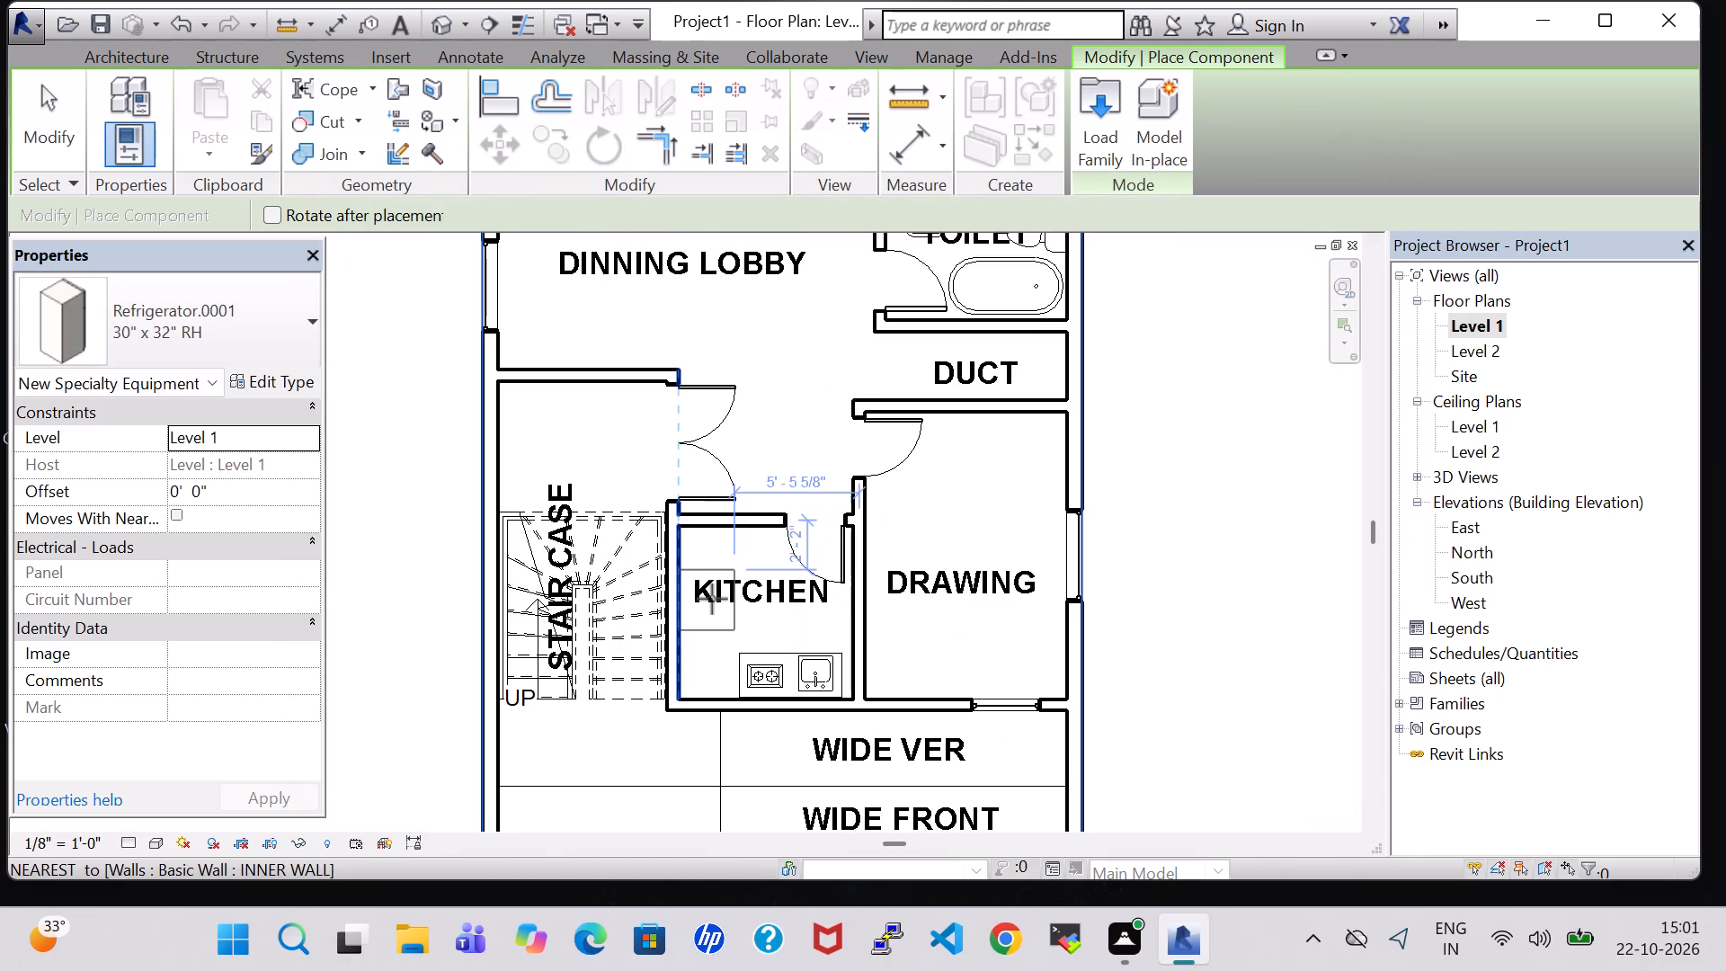
{"action": "left_click", "coordinate": [701, 662]}
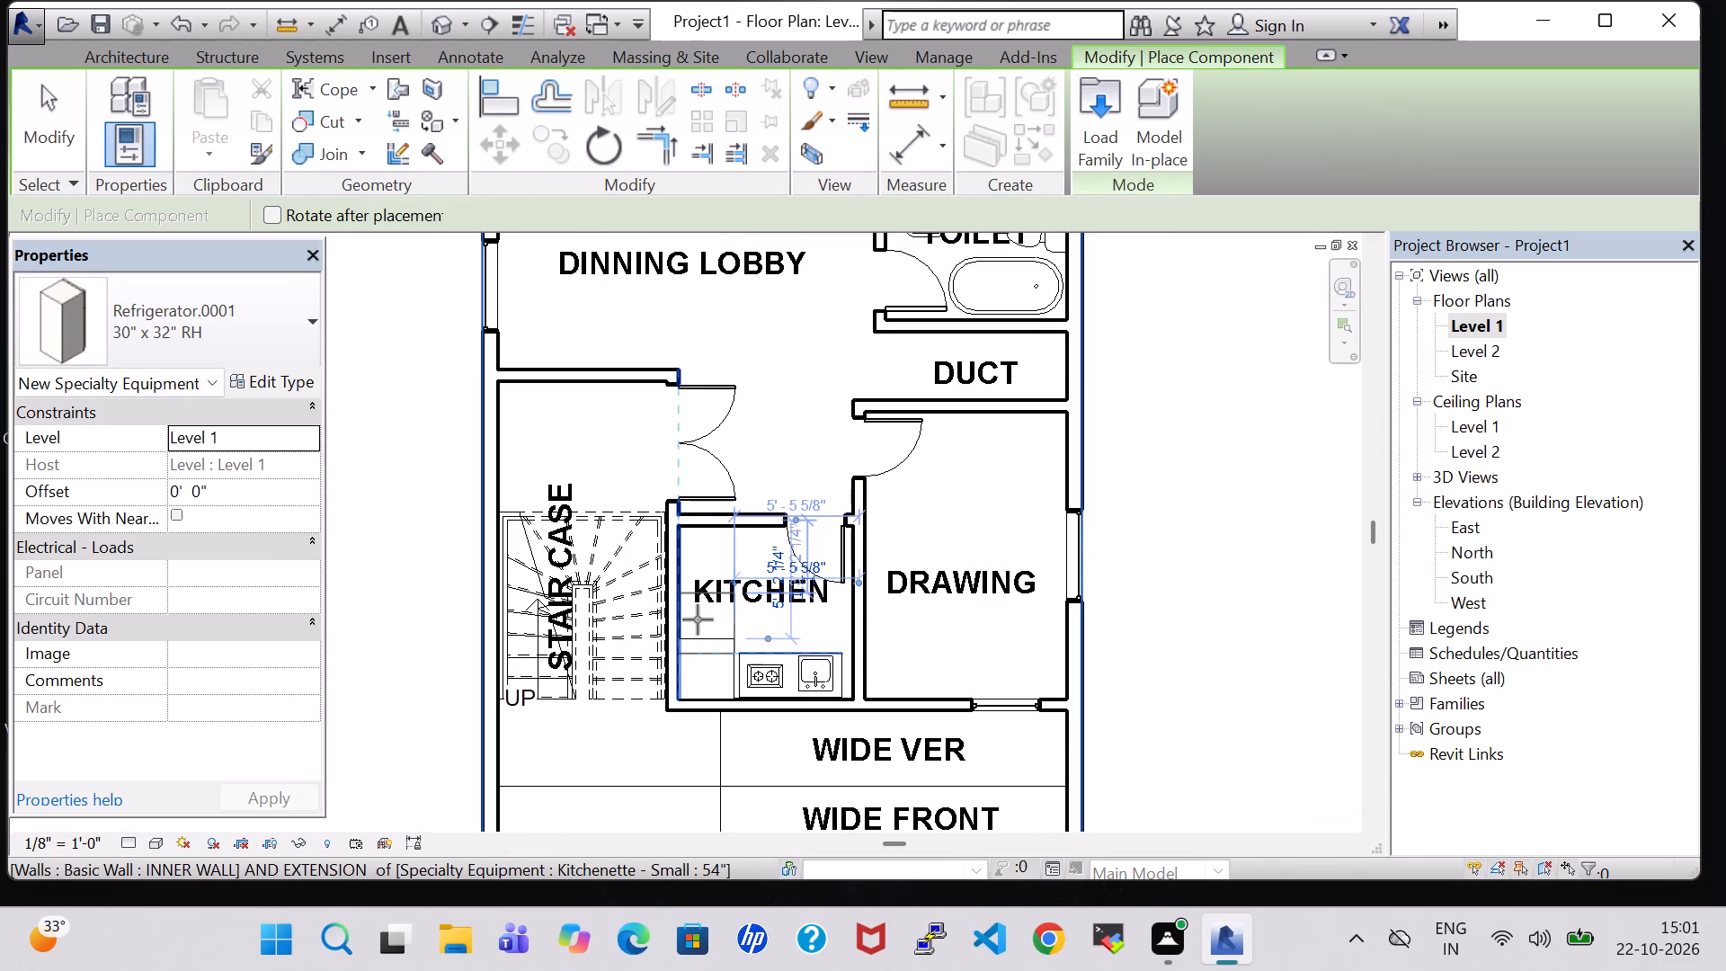
{"action": "key", "text": "Escape"}
{"action": "key", "text": "Escape"}
Load the Oven Double-Built-in family from the Specialty Equipment > Domestic folder.
{"action": "left_click", "coordinate": [281, 122]}
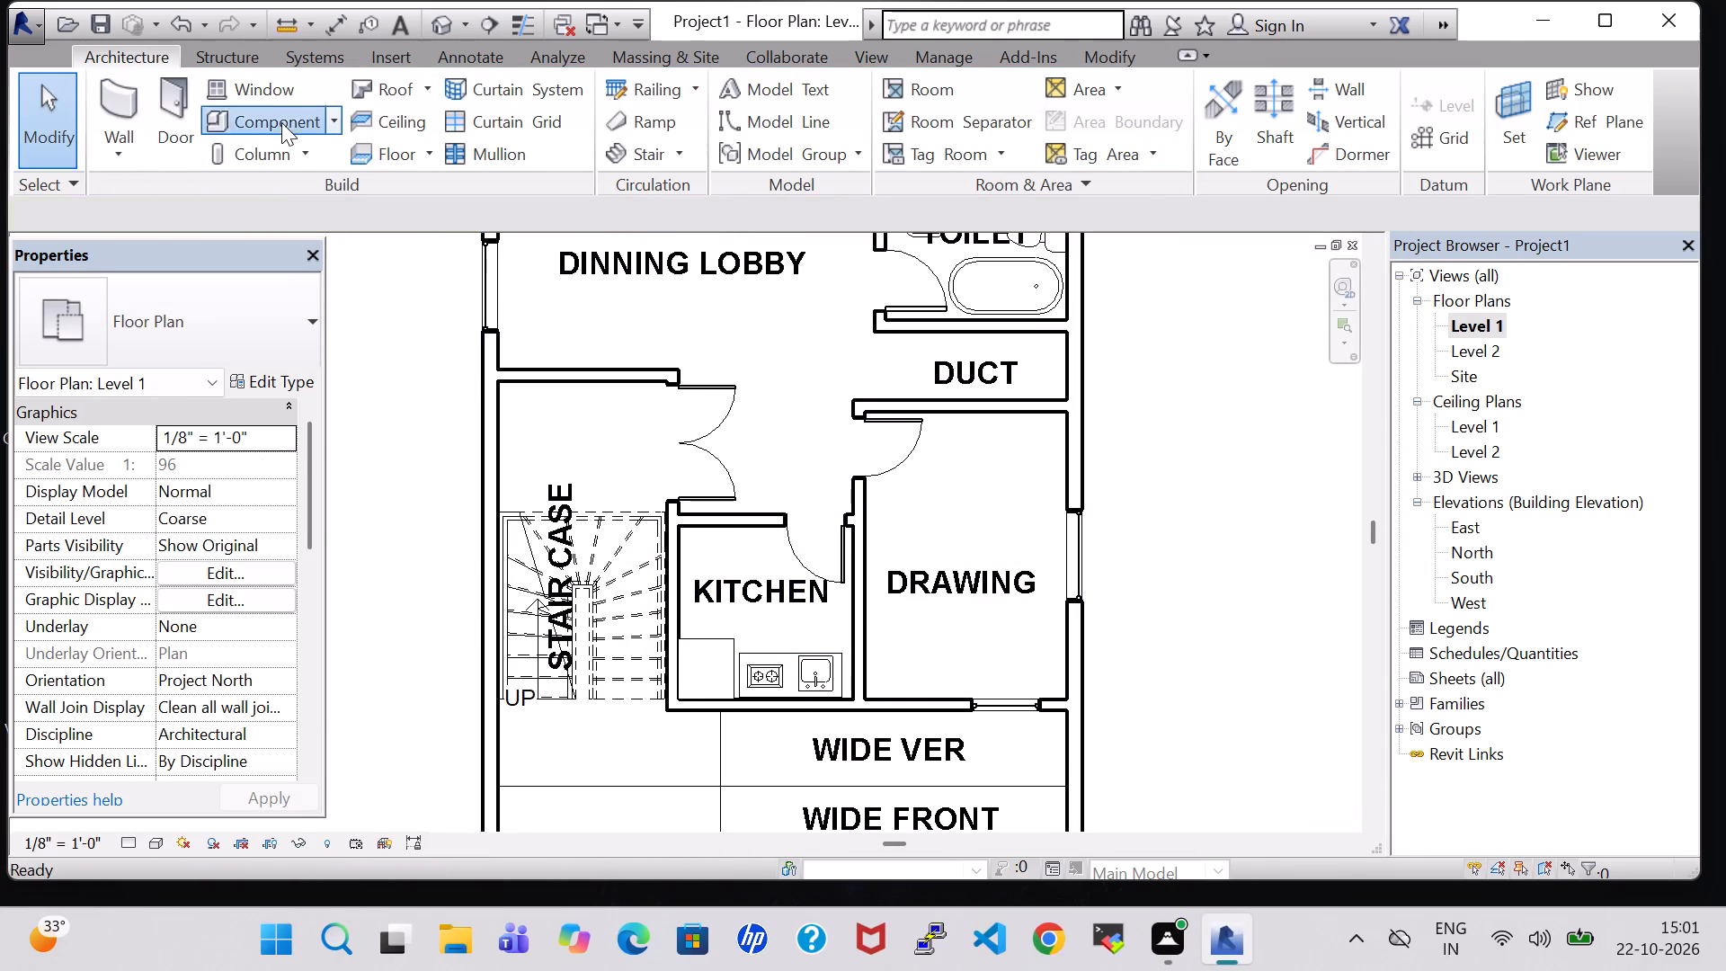
{"action": "left_click", "coordinate": [1099, 137]}
{"action": "scroll", "coordinate": [1016, 540], "scroll_direction": "down", "scroll_amount": 1}
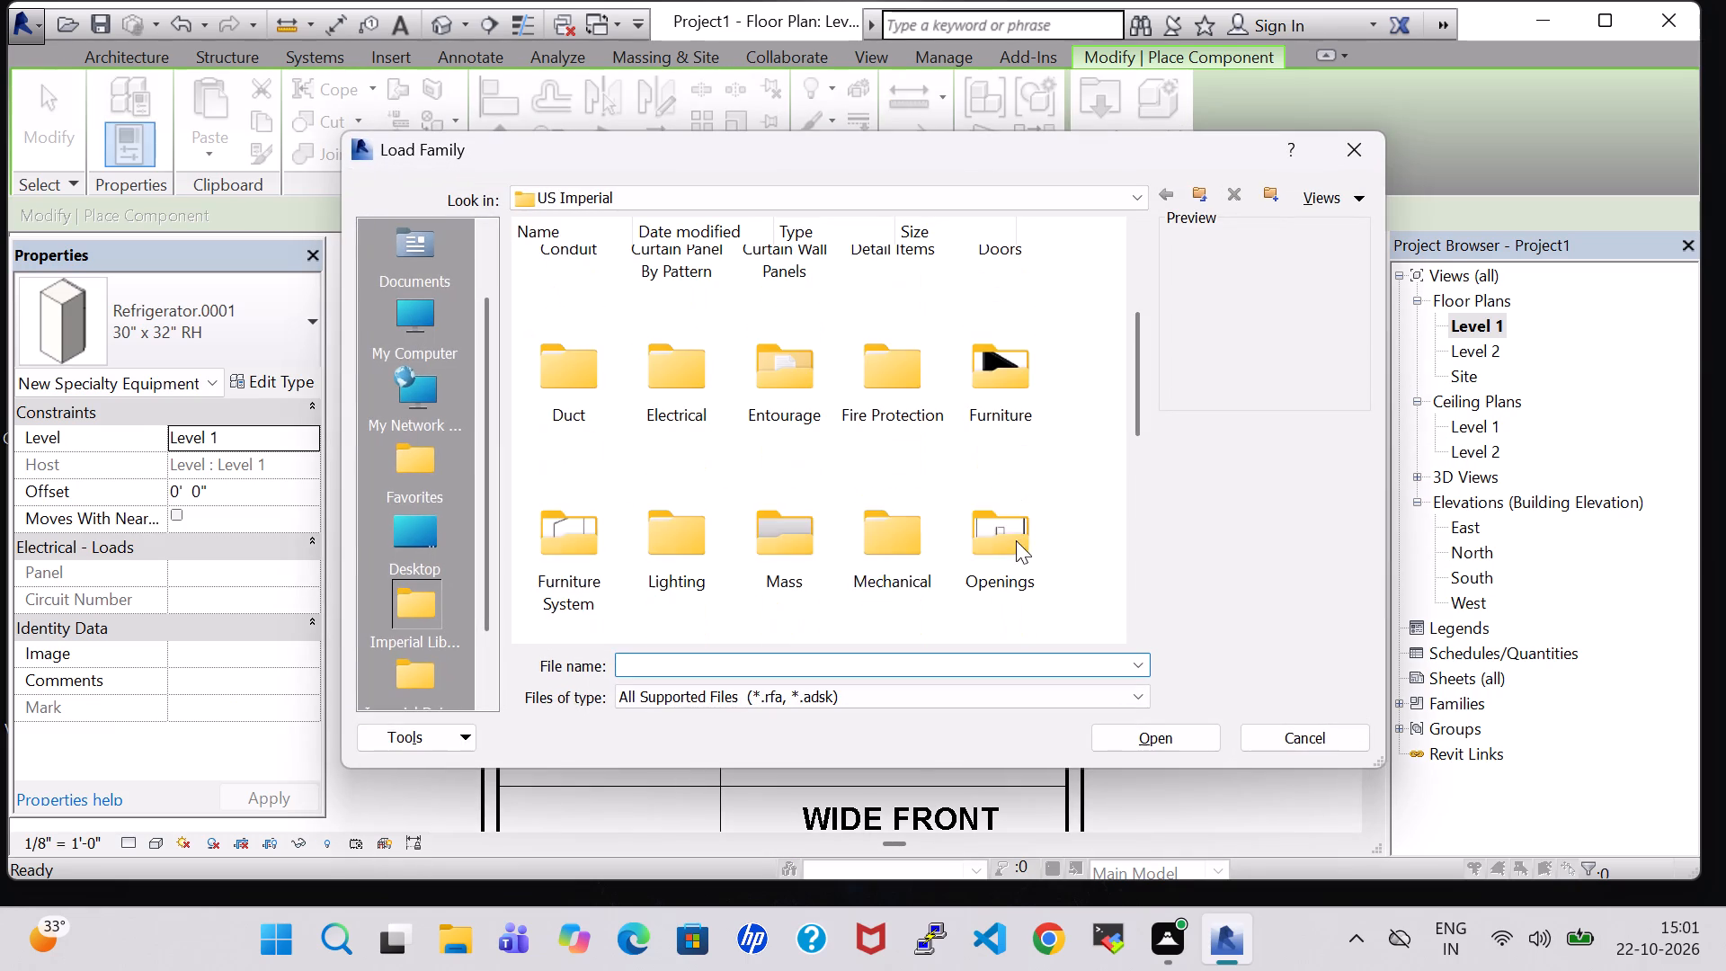
{"action": "scroll", "coordinate": [930, 505], "scroll_direction": "down", "scroll_amount": 2}
{"action": "double_click", "coordinate": [634, 365]}
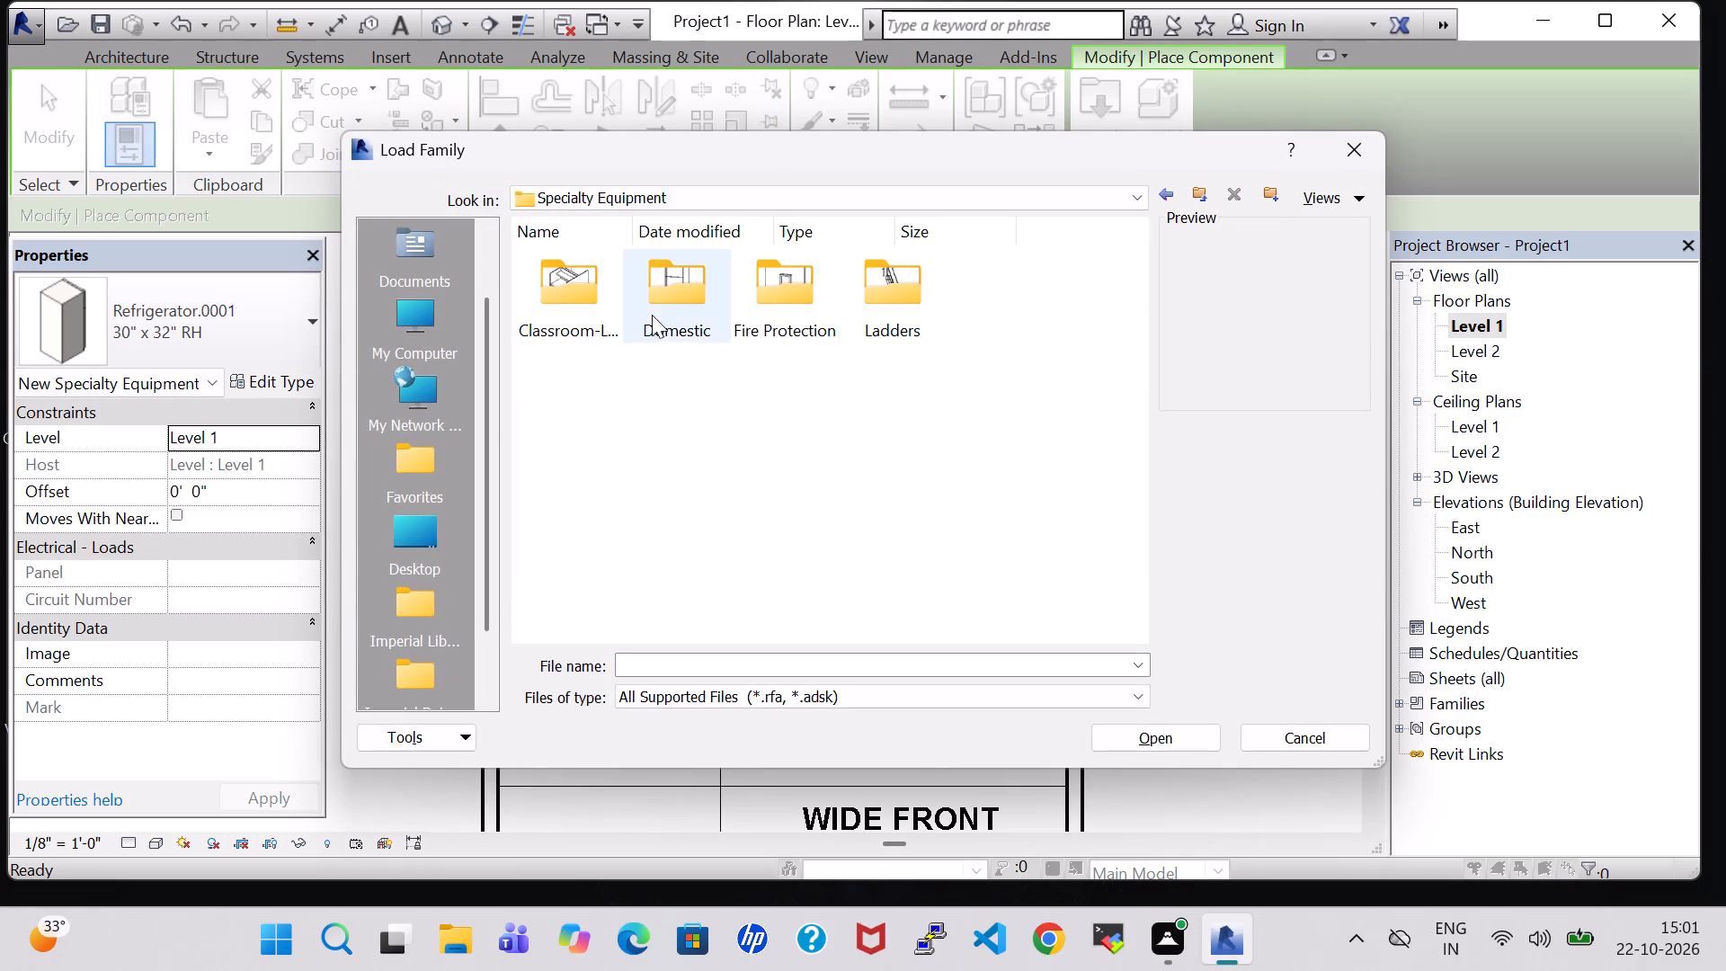
{"action": "double_click", "coordinate": [661, 290]}
{"action": "left_click", "coordinate": [802, 477]}
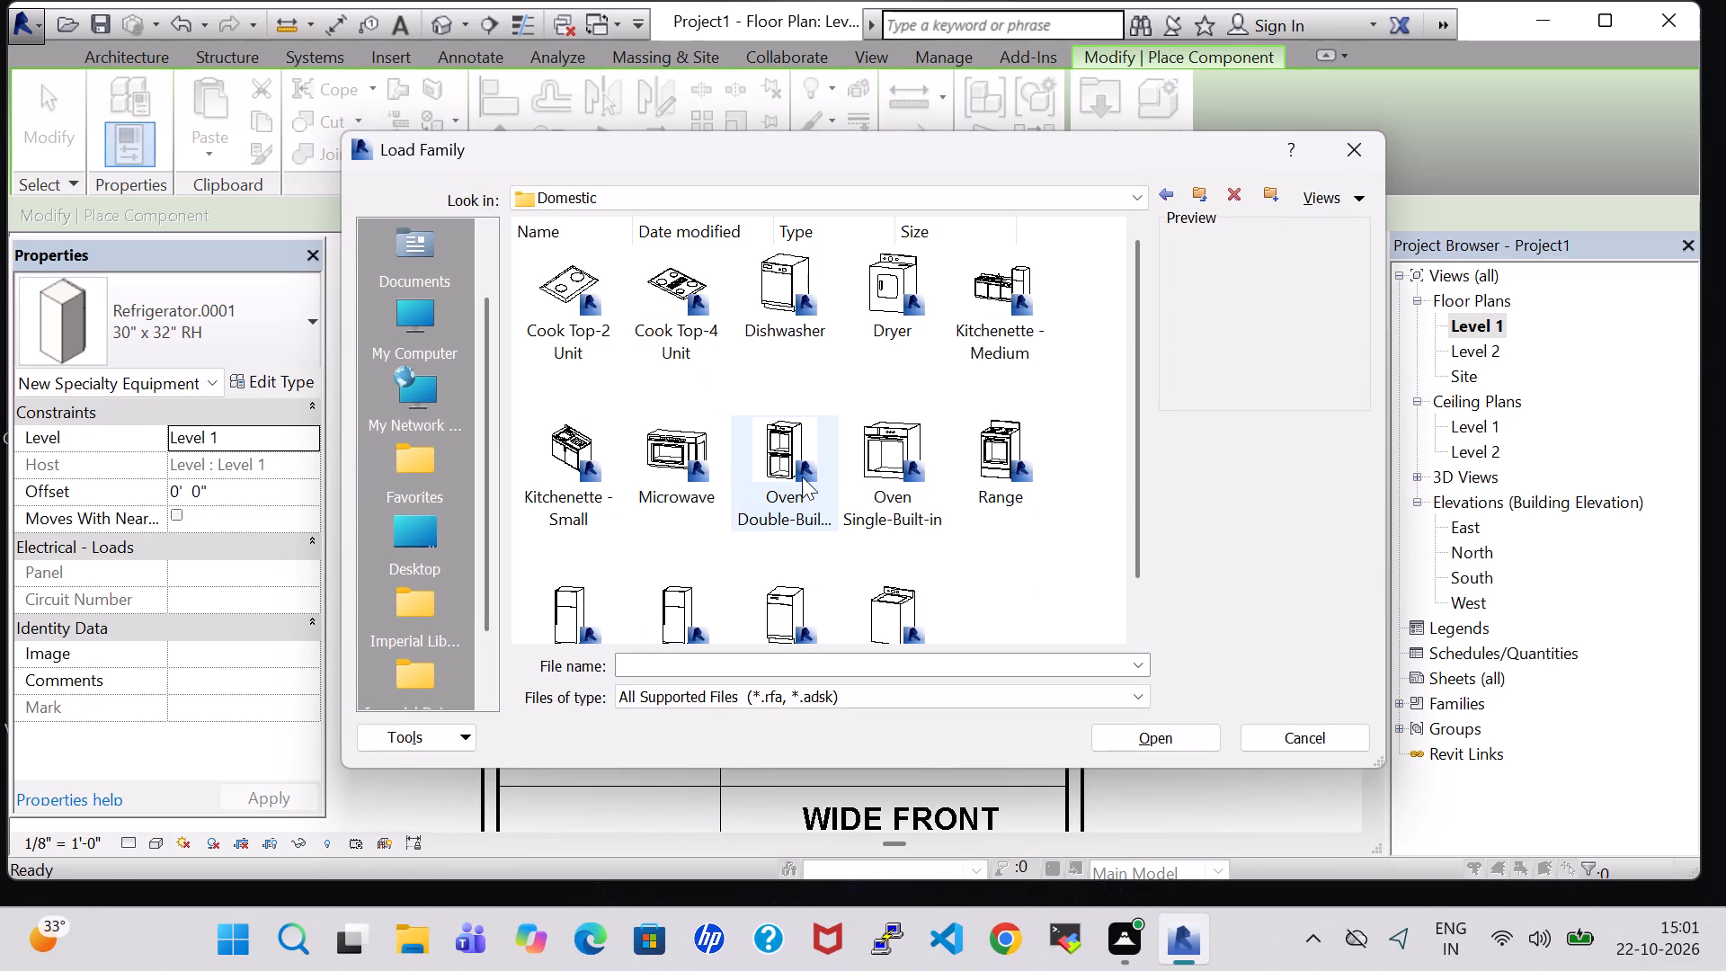
{"action": "left_click", "coordinate": [1176, 738]}
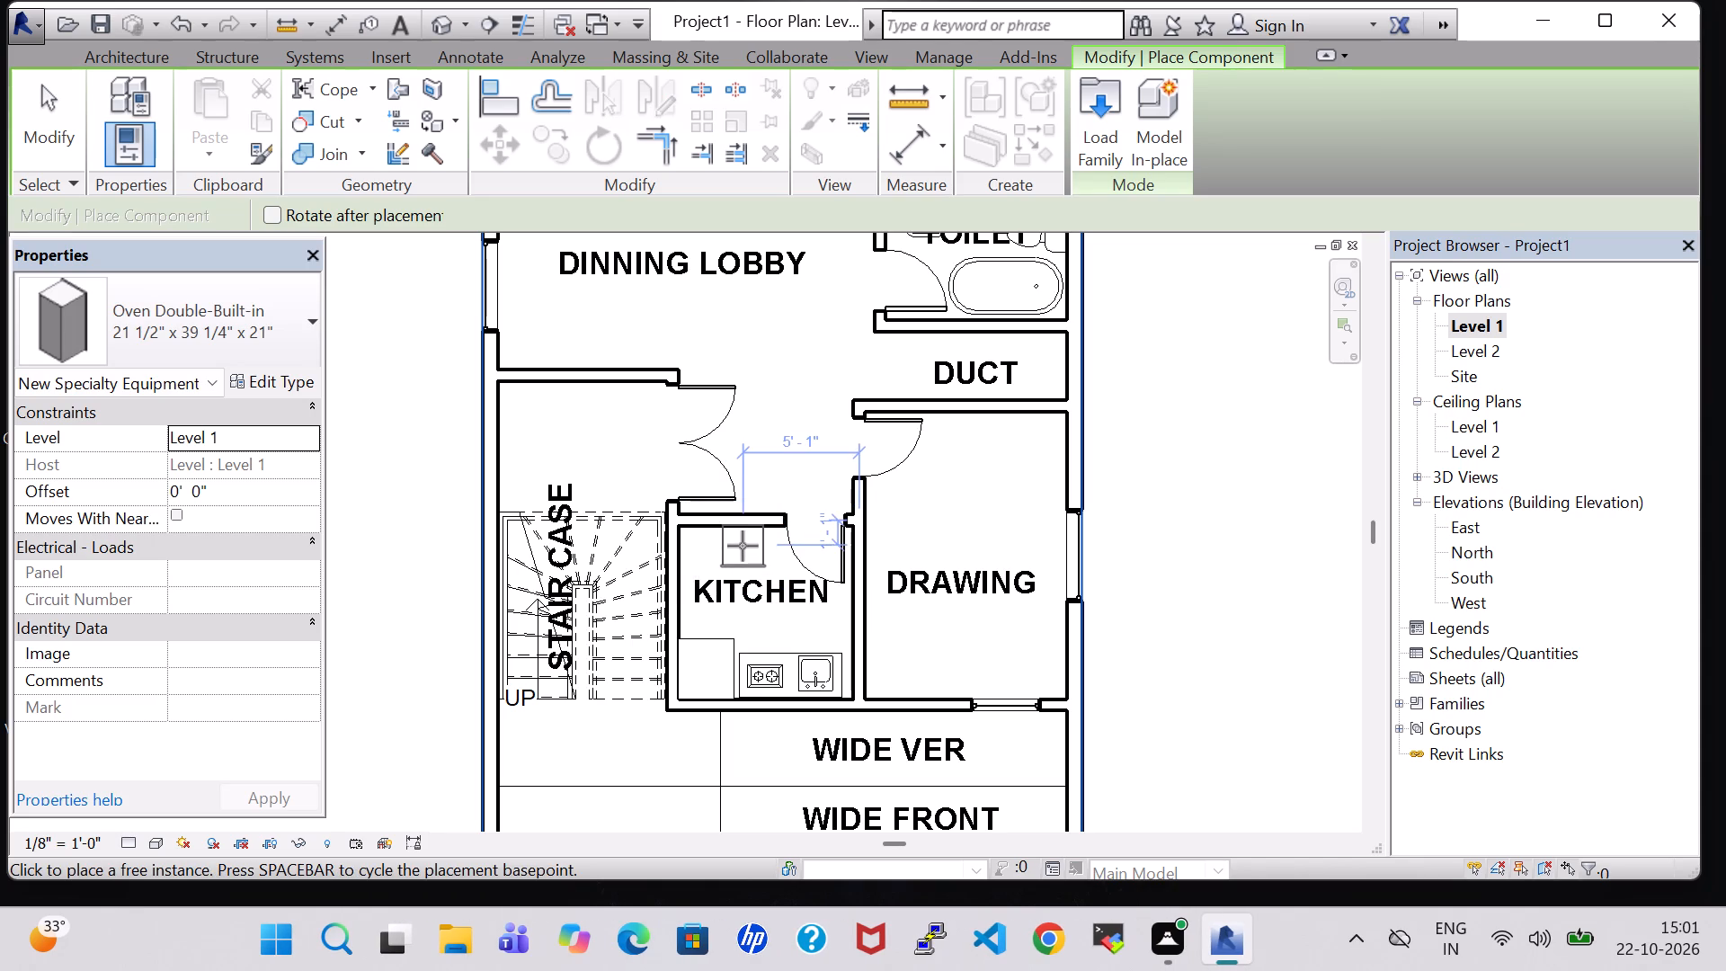
Place a 21 1/2" x 39 1/4" x 21" double built-in oven against the kitchen's north wall, west of the door.
{"action": "left_click", "coordinate": [734, 546]}
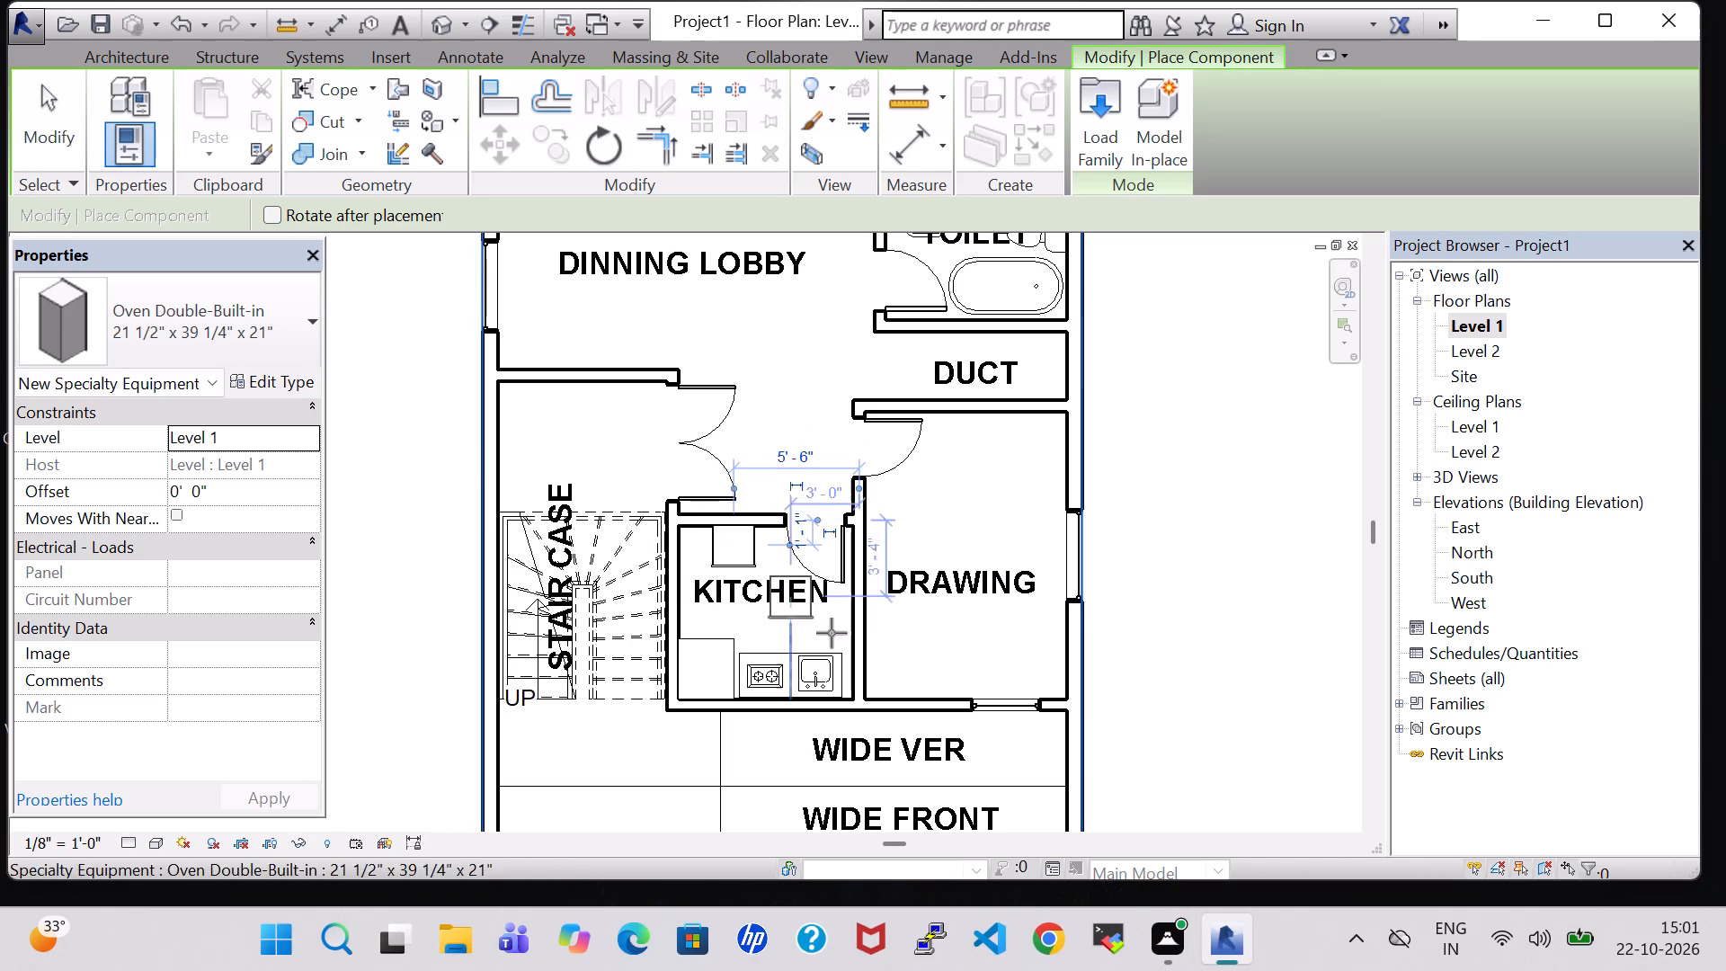
{"action": "key", "text": "Escape"}
{"action": "key", "text": "Escape"}
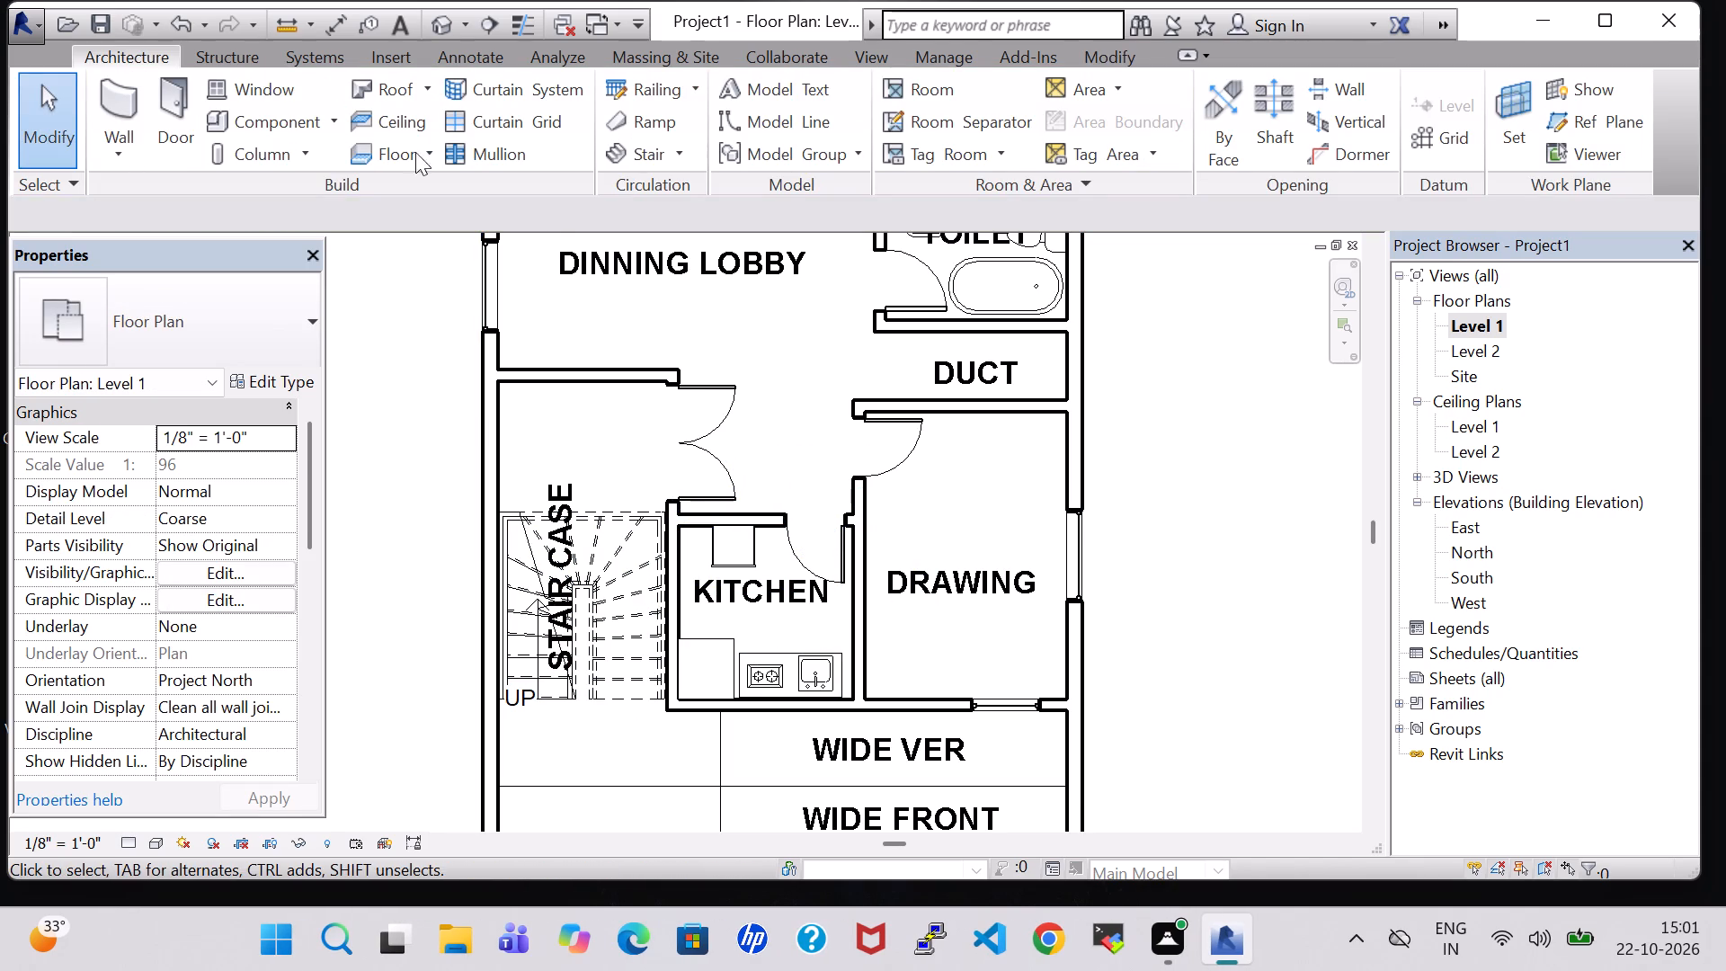
{"action": "left_click", "coordinate": [752, 553]}
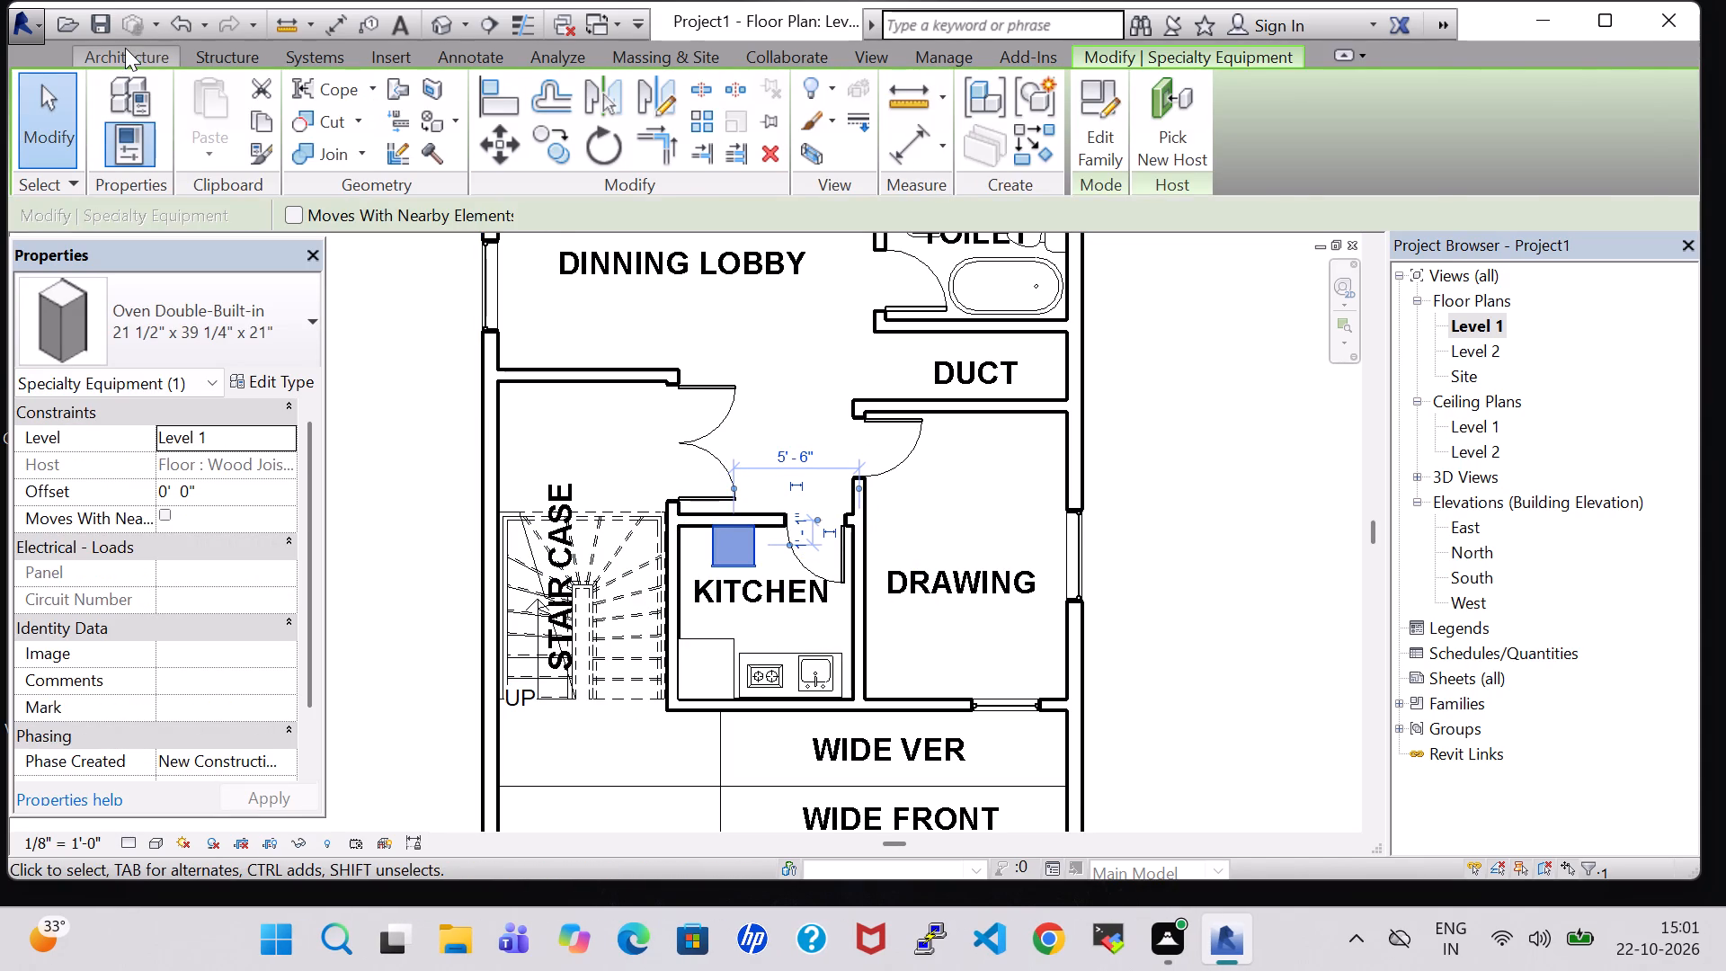
Load the Dishwasher family from the Specialty Equipment > Domestic folder.
{"action": "left_click", "coordinate": [125, 48]}
{"action": "left_click", "coordinate": [256, 119]}
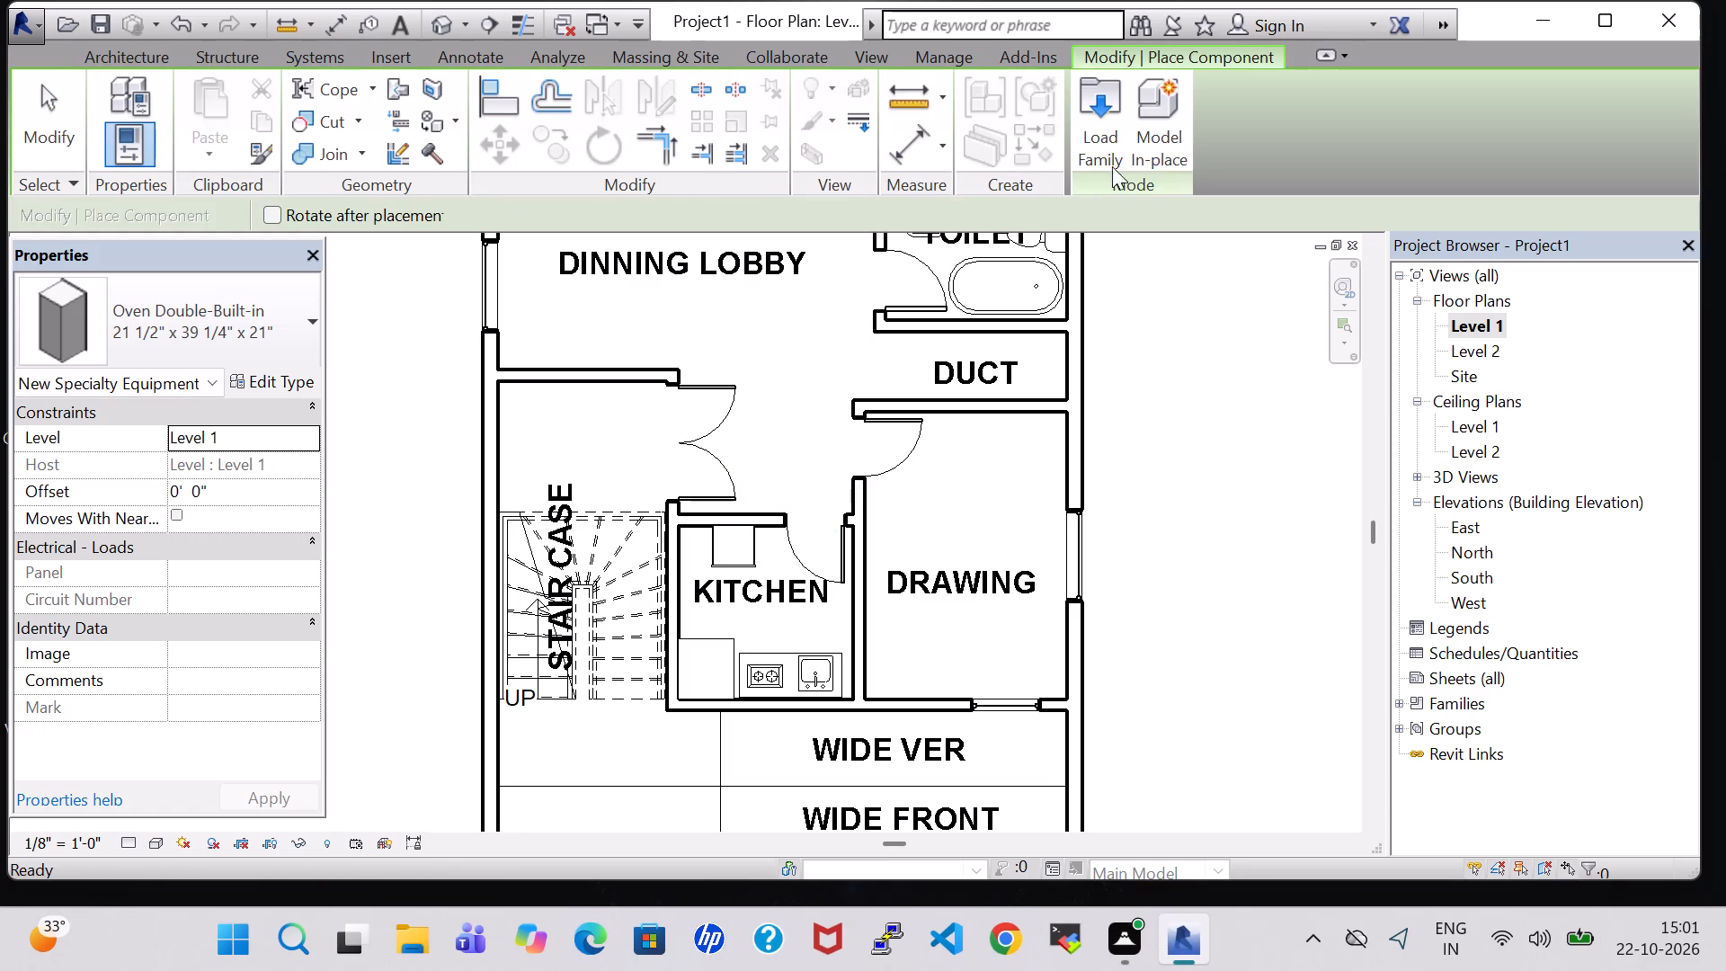
{"action": "left_click", "coordinate": [1098, 143]}
{"action": "scroll", "coordinate": [921, 345], "scroll_direction": "down", "scroll_amount": 2}
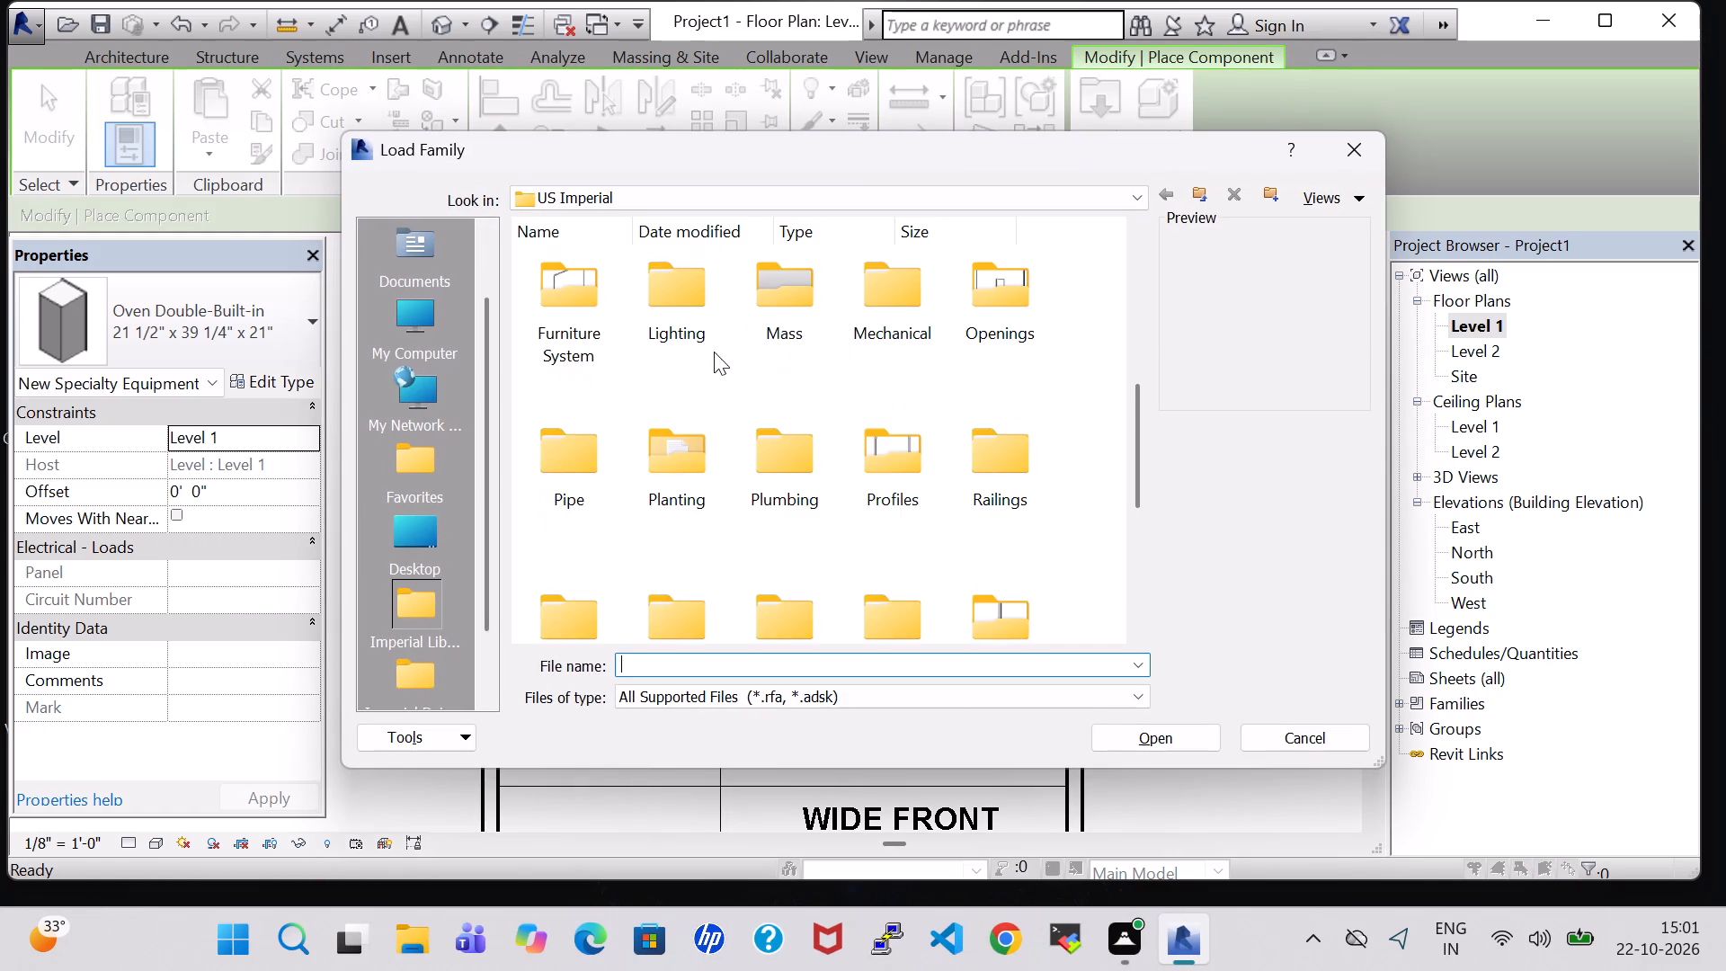
{"action": "scroll", "coordinate": [717, 447], "scroll_direction": "down", "scroll_amount": 2}
{"action": "double_click", "coordinate": [657, 260]}
{"action": "triple_click", "coordinate": [663, 290]}
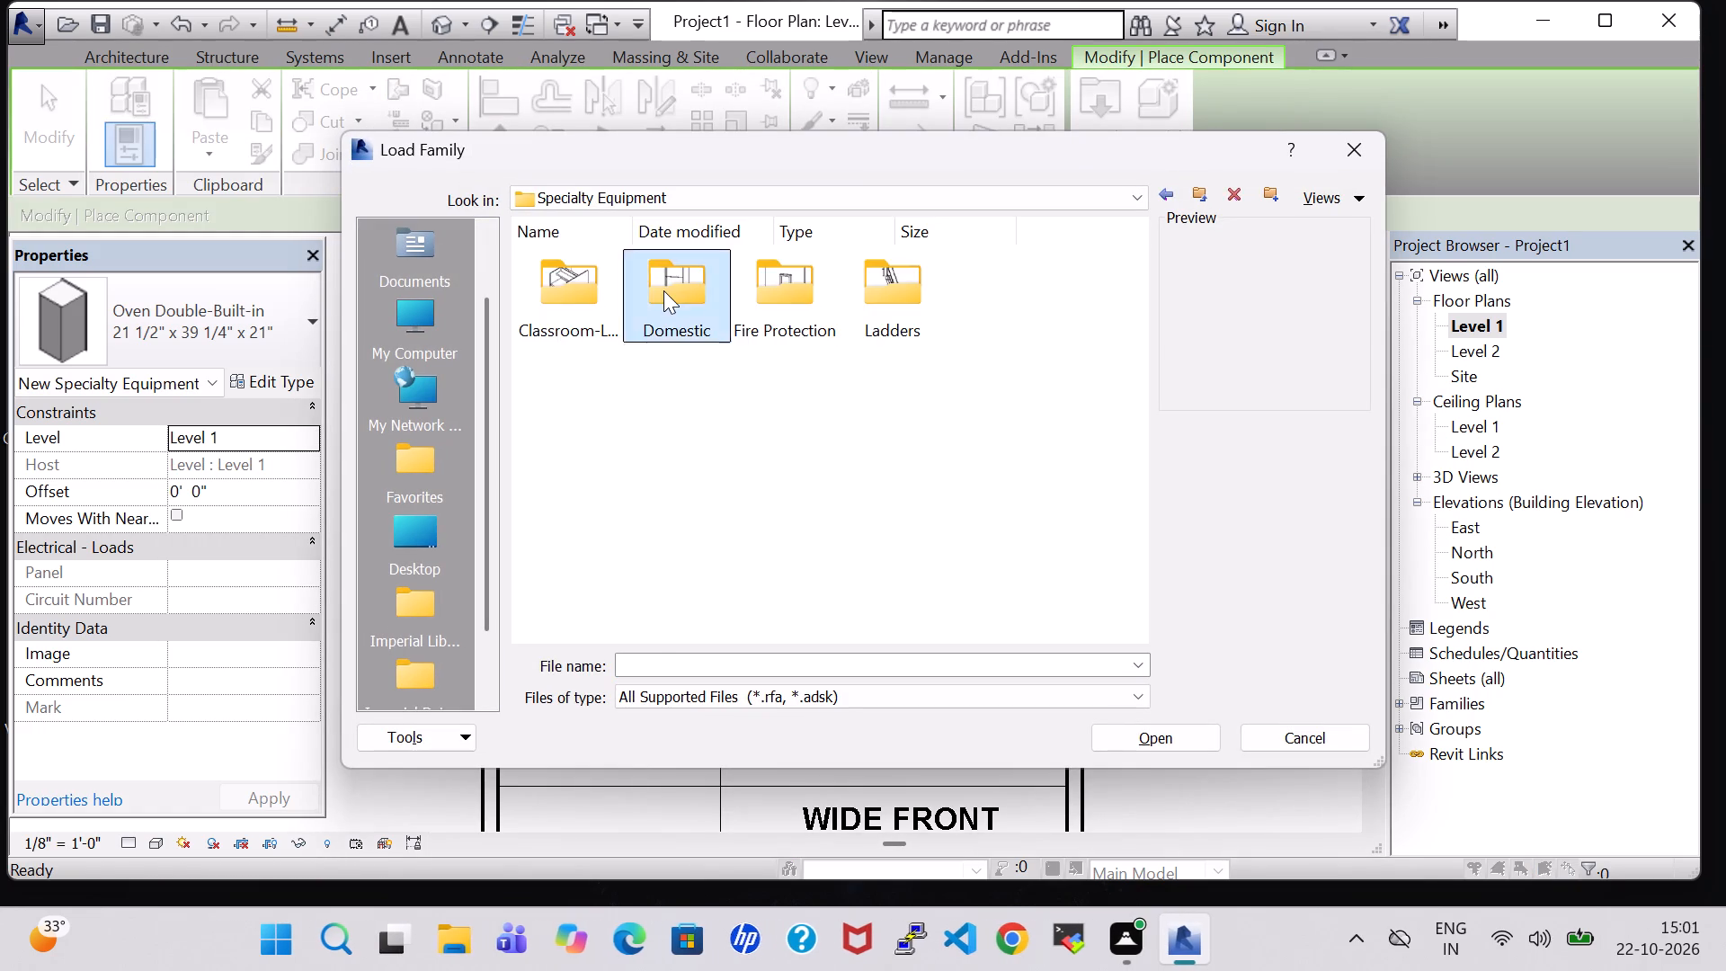
{"action": "scroll", "coordinate": [783, 450], "scroll_direction": "down", "scroll_amount": 1}
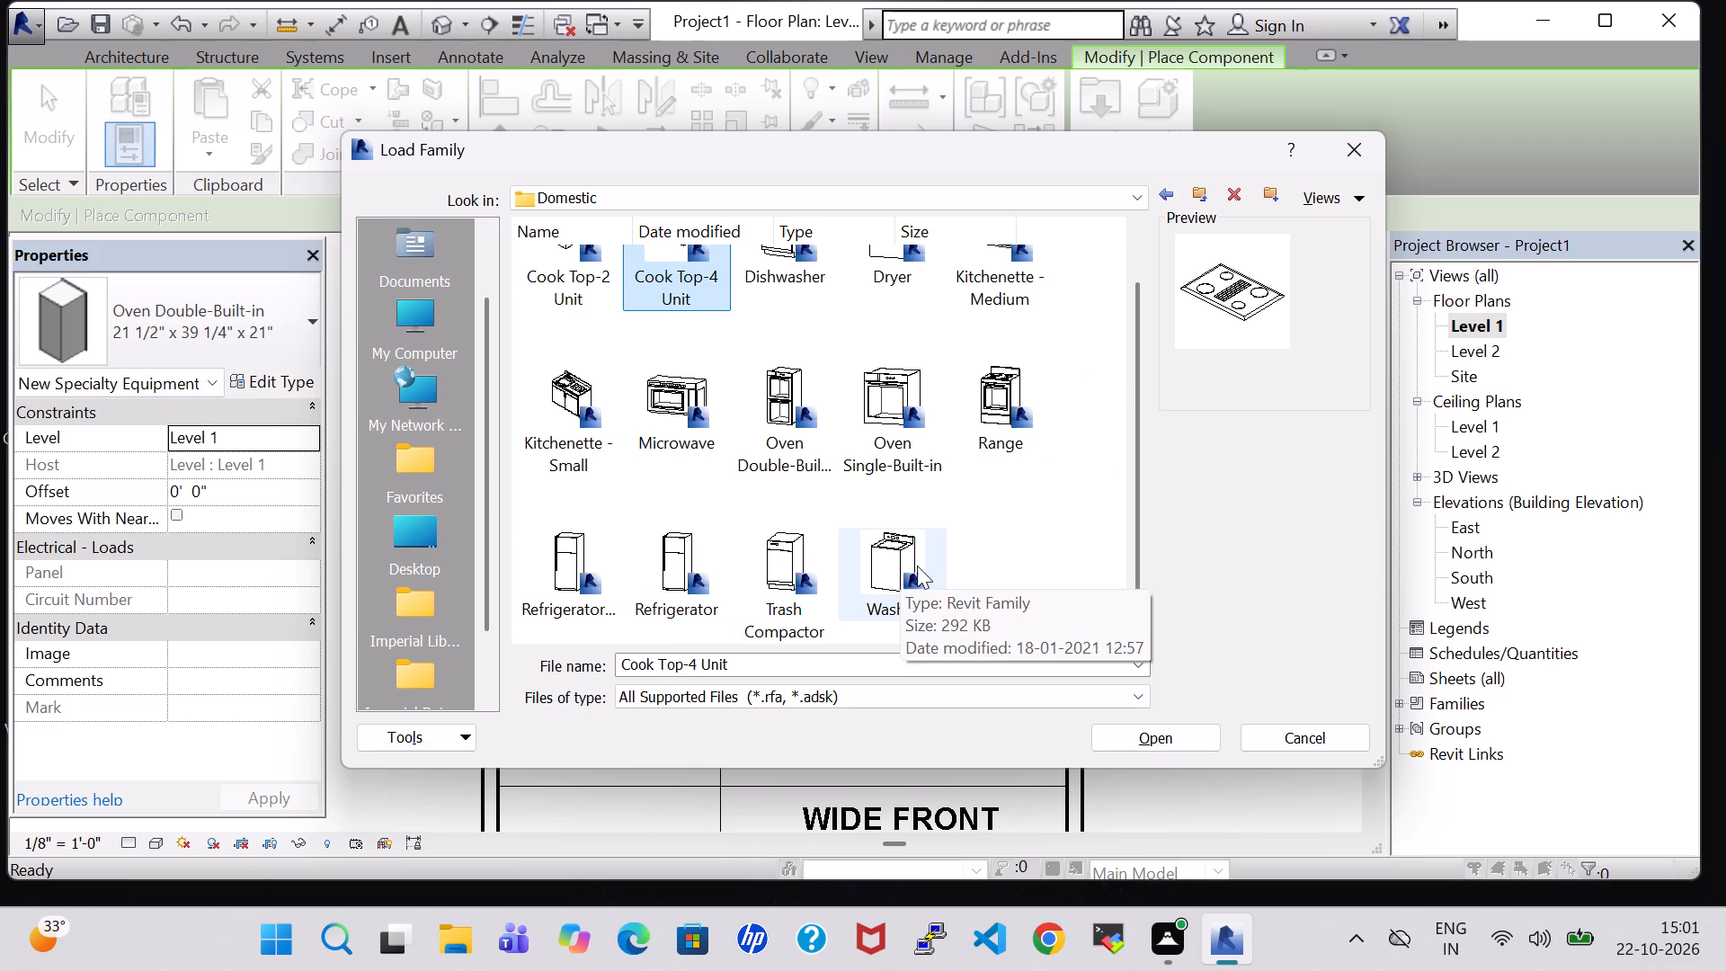
{"action": "scroll", "coordinate": [873, 460], "scroll_direction": "up", "scroll_amount": 2}
{"action": "left_click", "coordinate": [799, 272]}
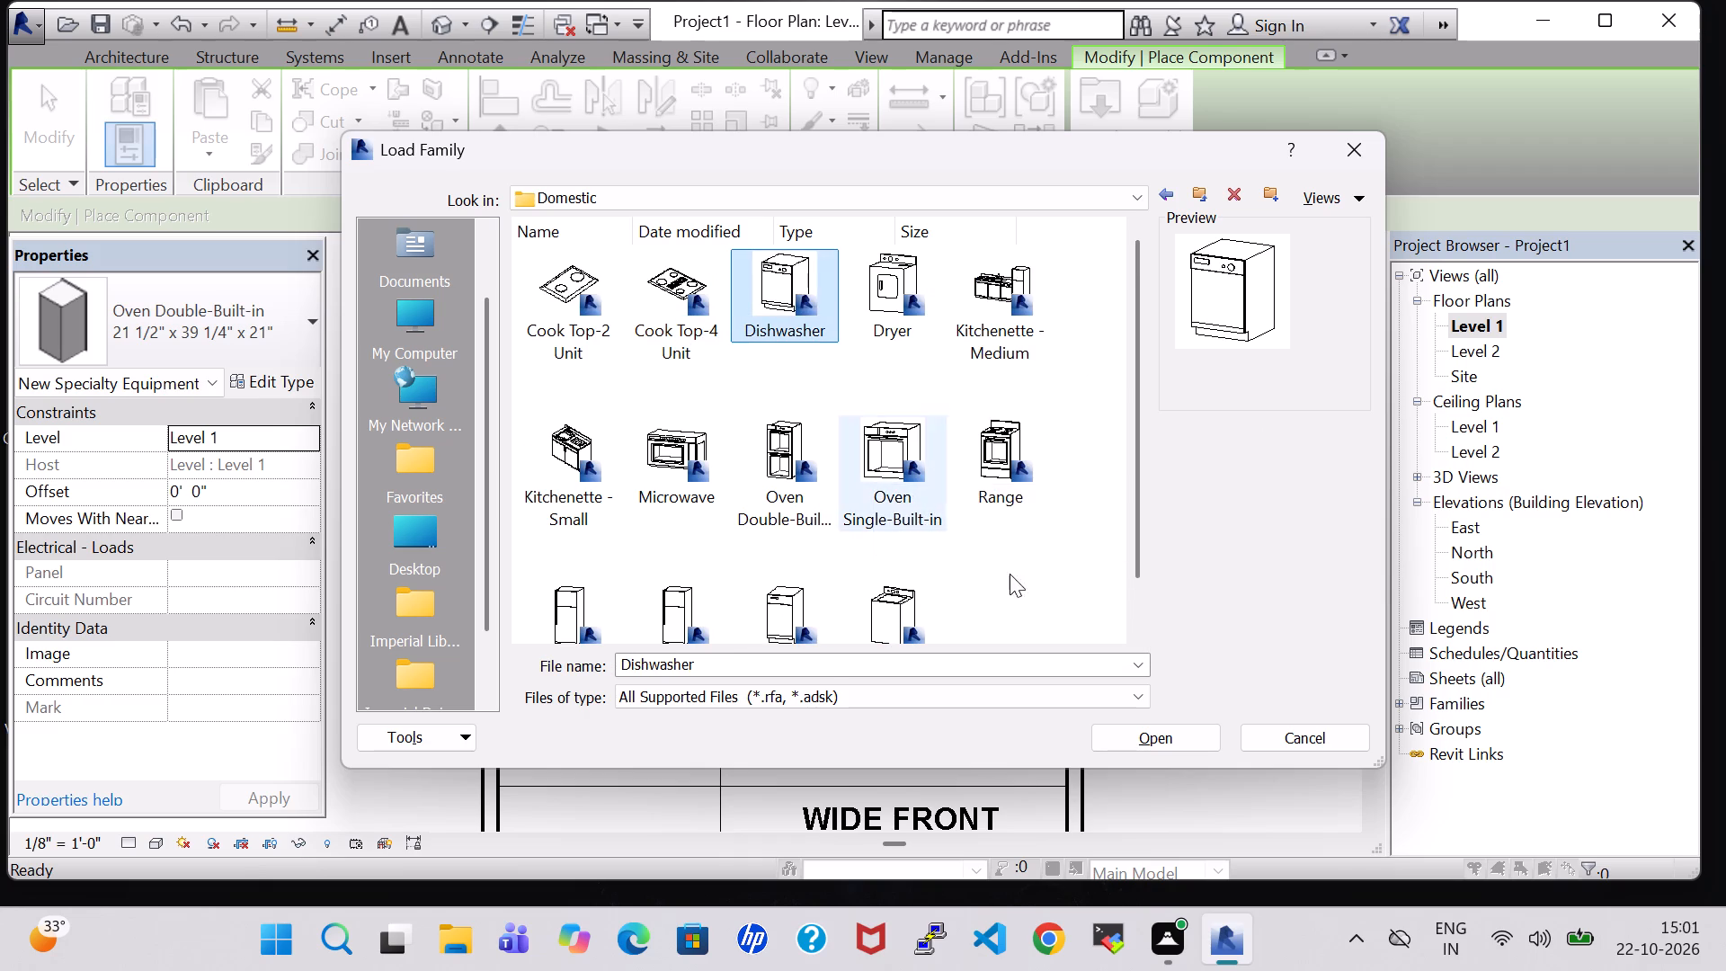
{"action": "left_click", "coordinate": [1167, 739]}
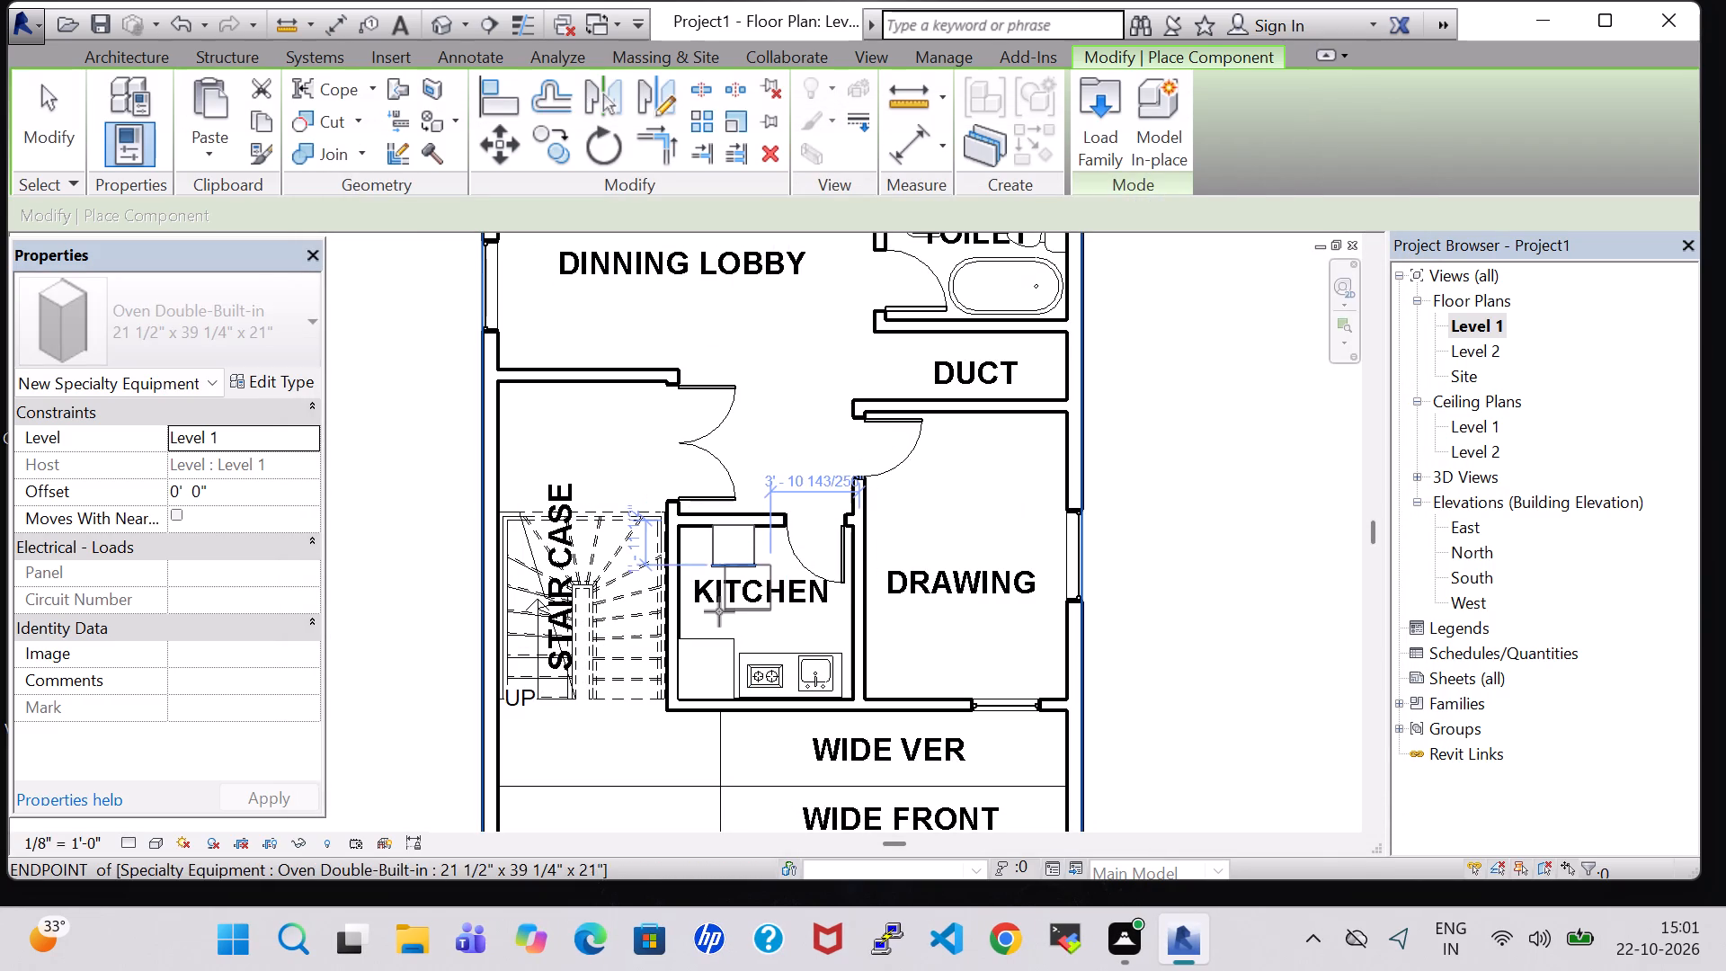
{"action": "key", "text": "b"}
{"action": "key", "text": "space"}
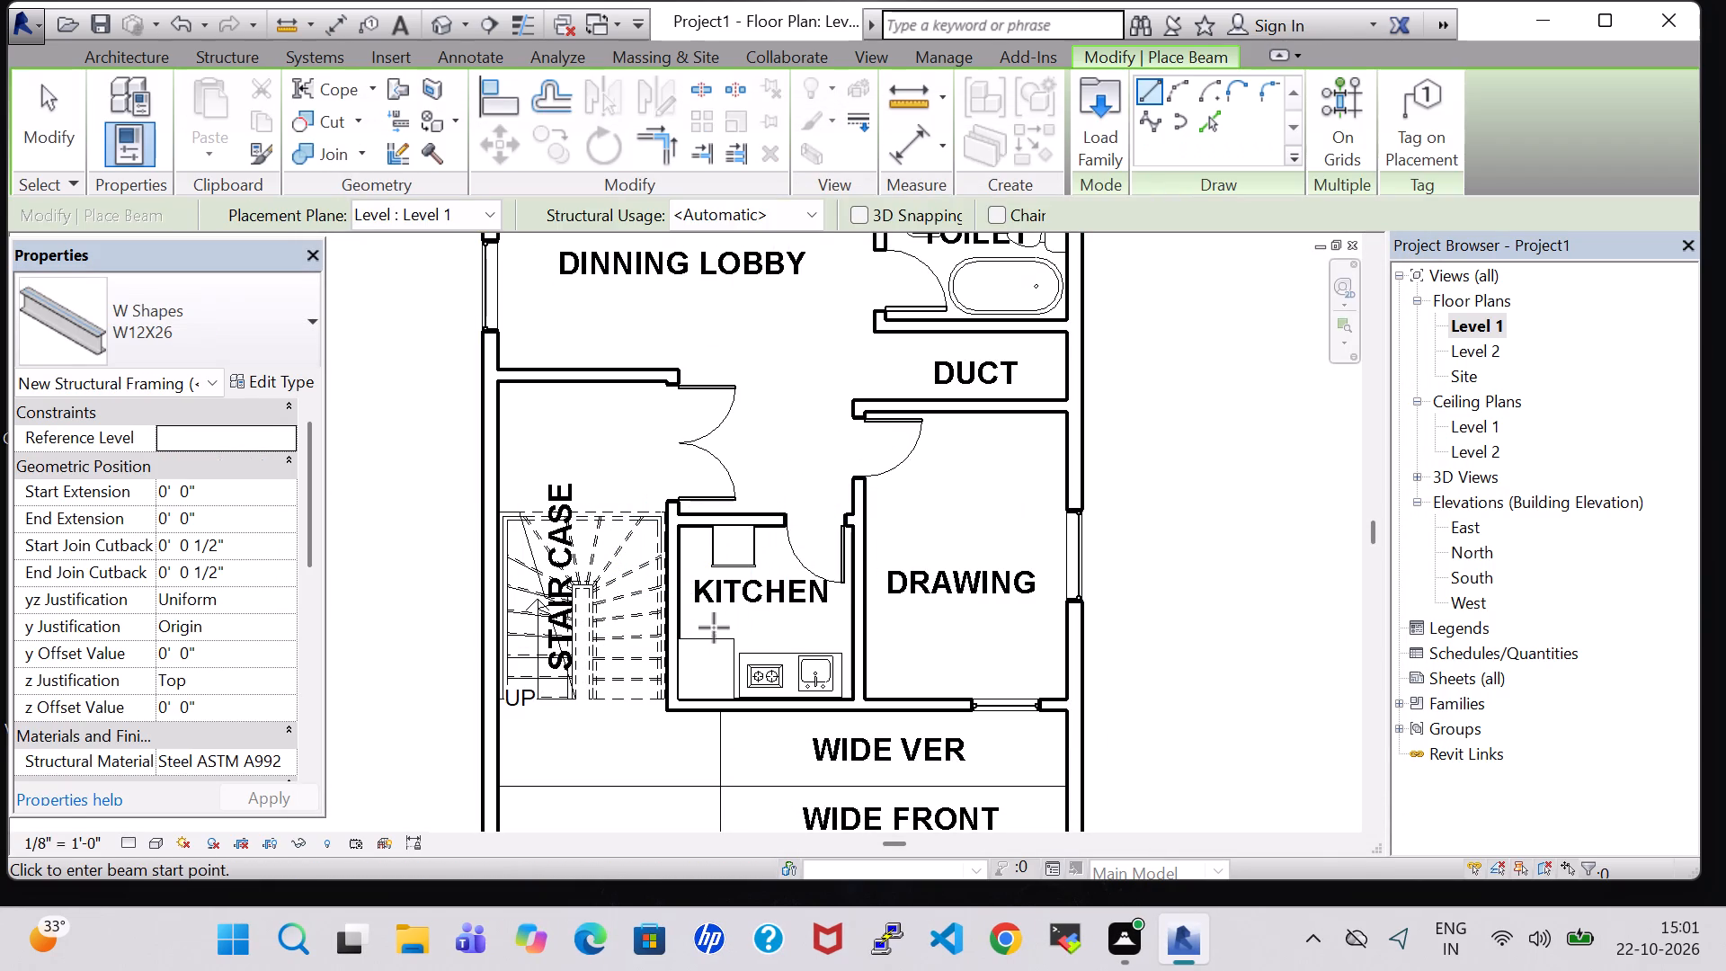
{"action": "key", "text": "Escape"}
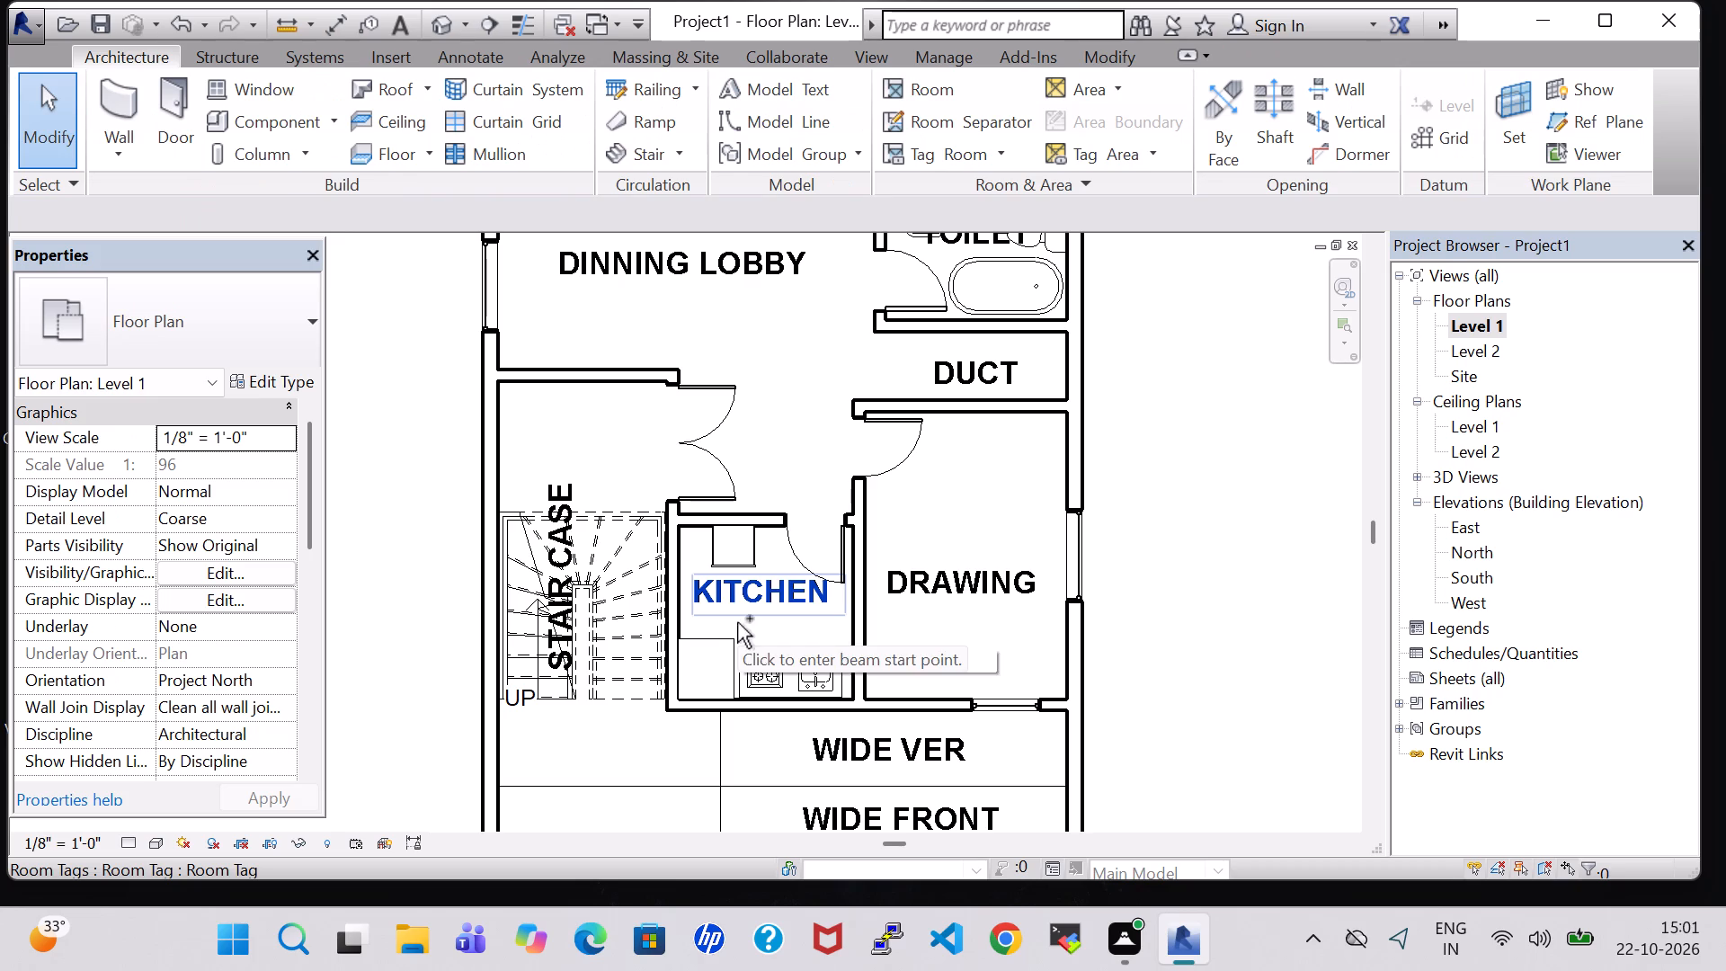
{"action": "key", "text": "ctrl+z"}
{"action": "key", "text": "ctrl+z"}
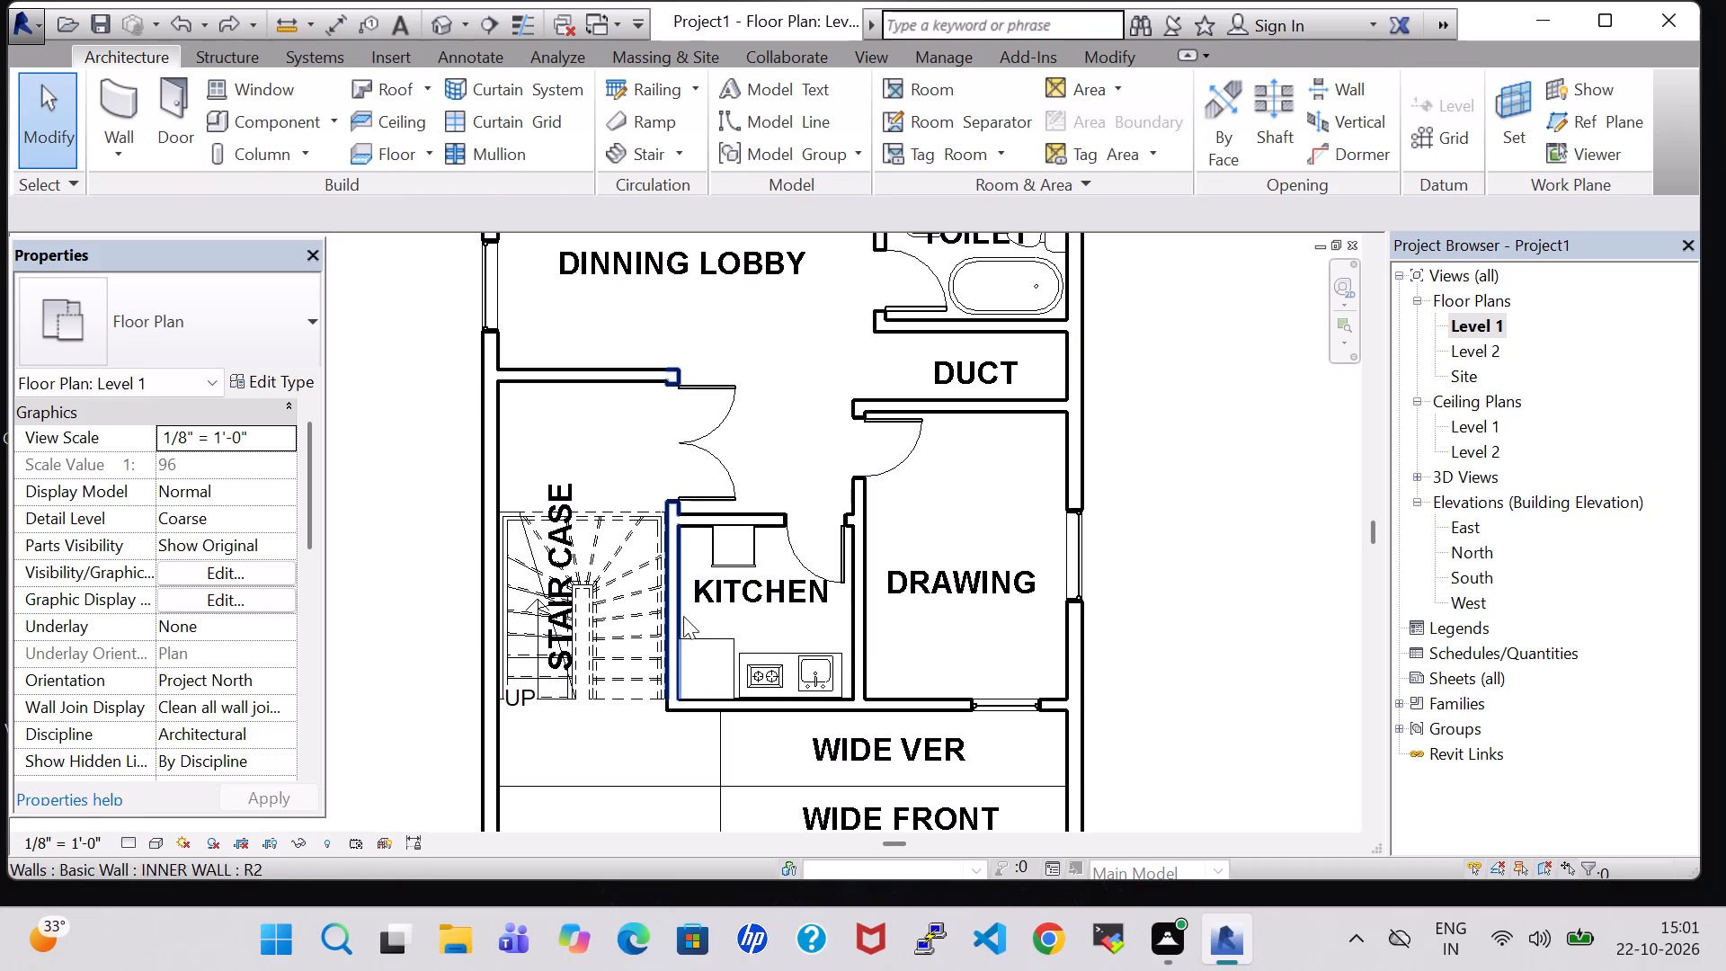
Place a rotated 24" x 24" x 34" dishwasher with its back to the kitchen's west wall, between the refrigerator and the oven.
{"action": "left_click", "coordinate": [249, 117]}
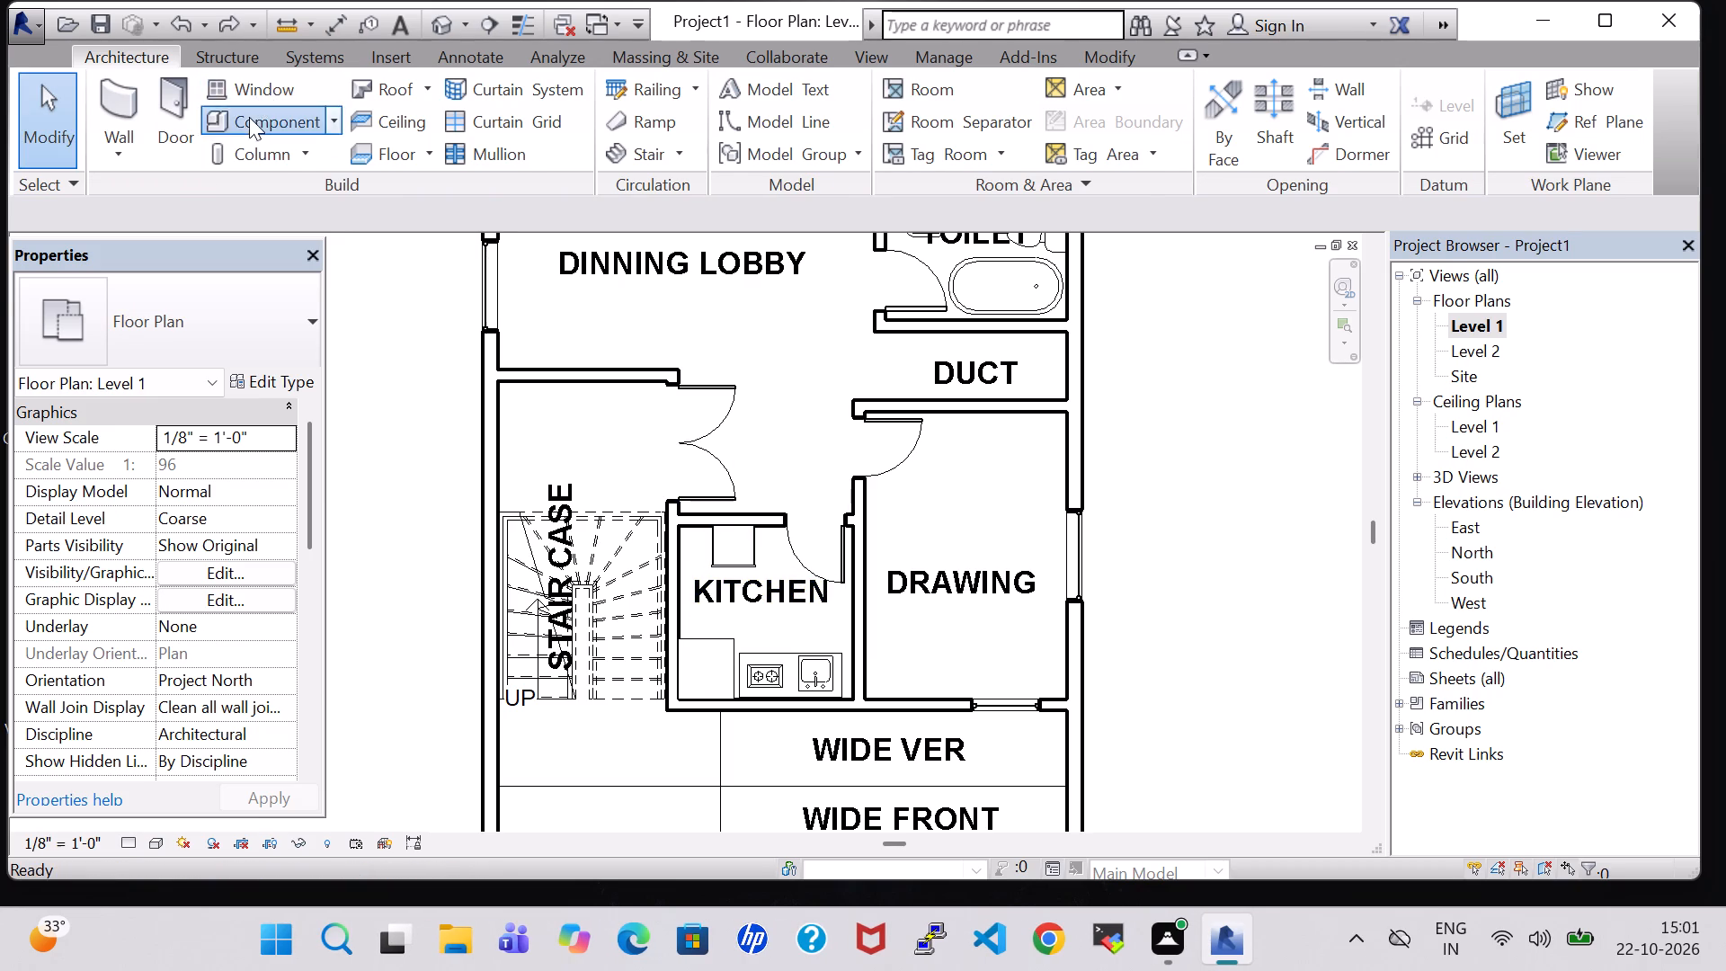
{"action": "scroll", "coordinate": [634, 622], "scroll_direction": "up", "scroll_amount": 5}
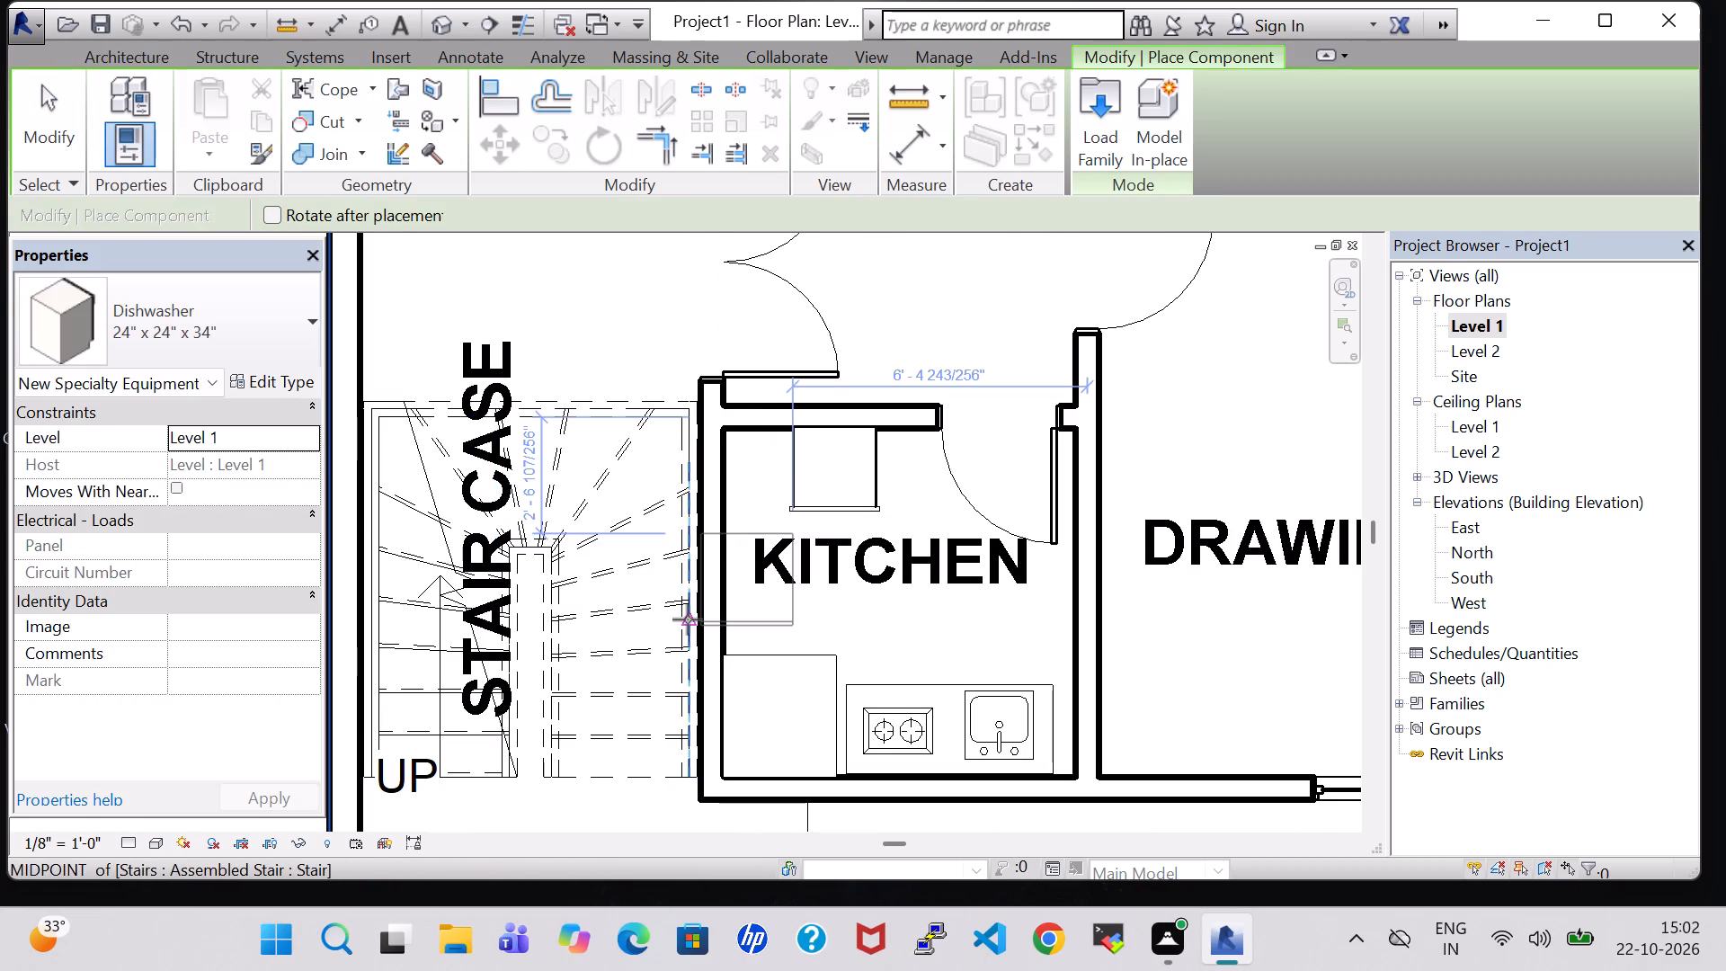
{"action": "key", "text": "space"}
{"action": "scroll", "coordinate": [746, 619], "scroll_direction": "up", "scroll_amount": 3}
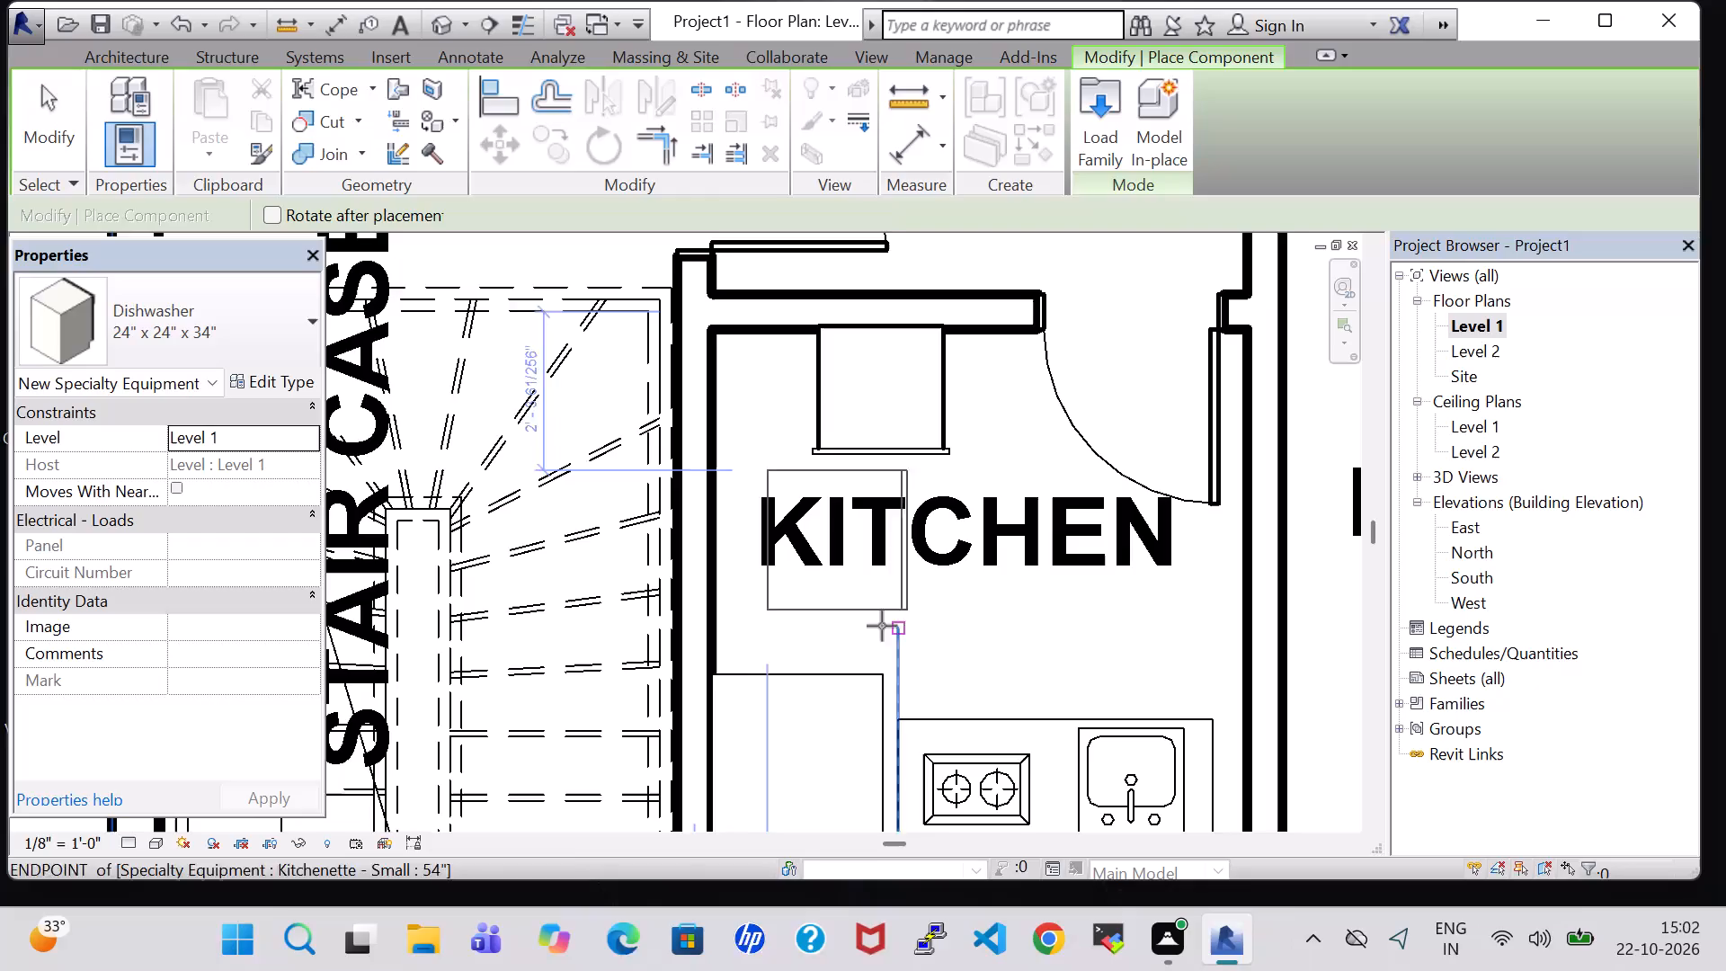
{"action": "left_click", "coordinate": [851, 625]}
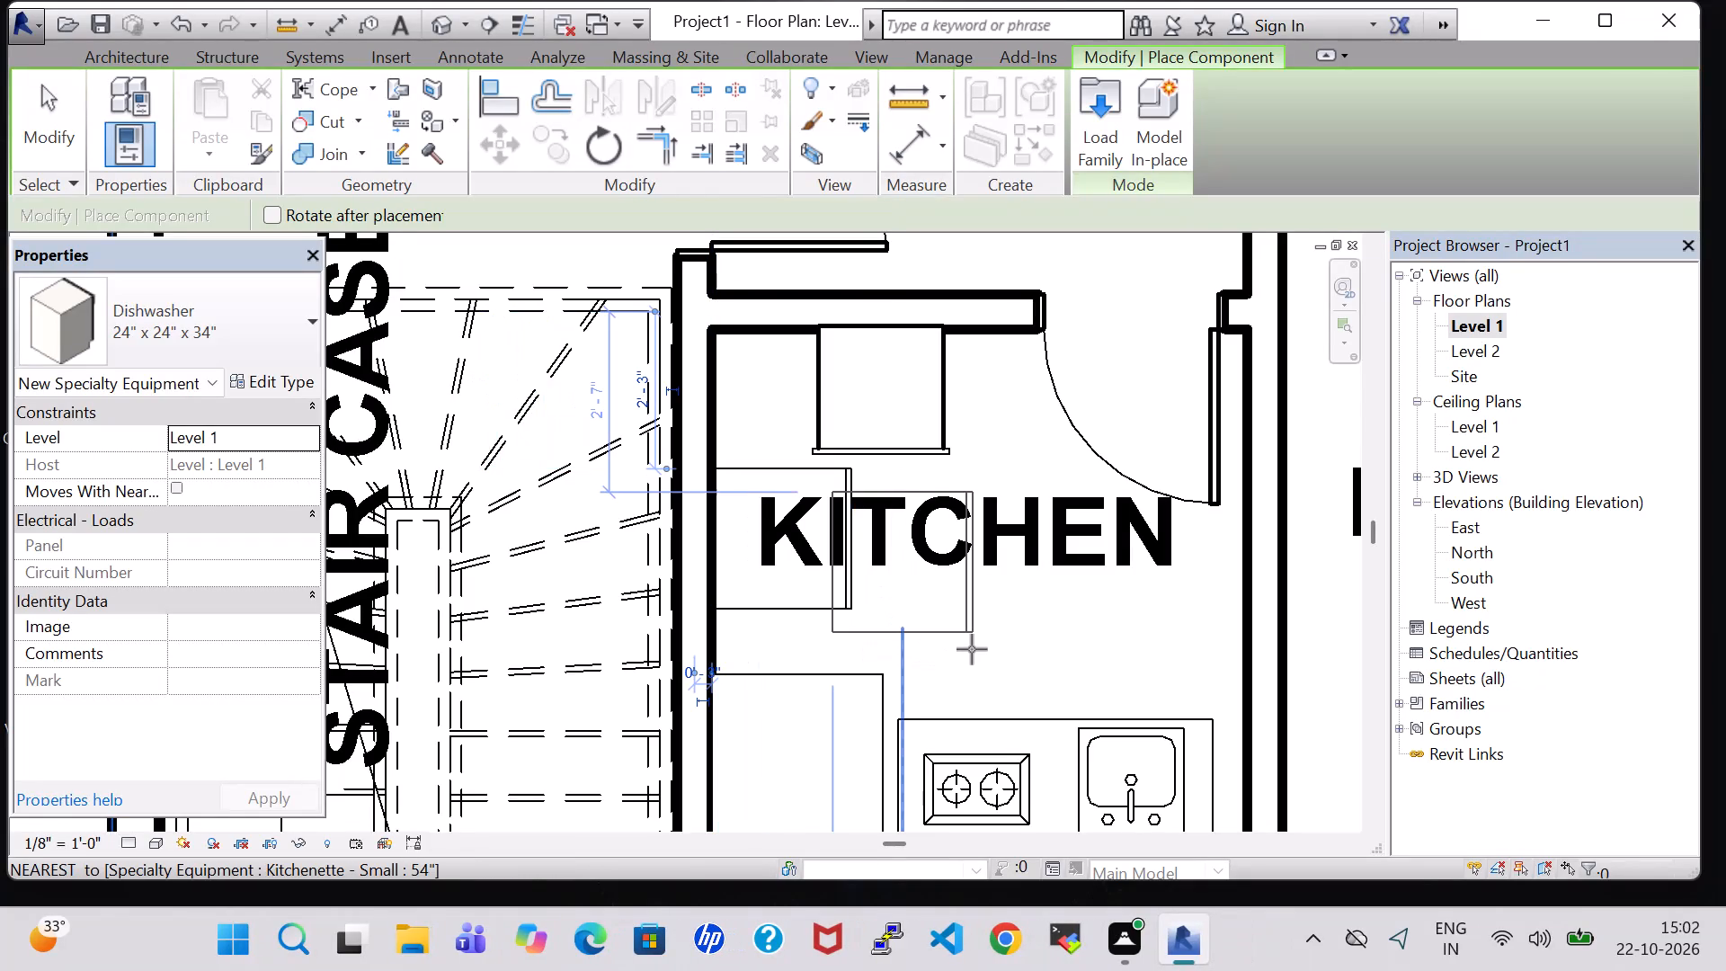
{"action": "key", "text": "Escape"}
{"action": "key", "text": "Escape"}
Nudge the double oven about 1" south and 3" east along the kitchen's north wall.
{"action": "left_click", "coordinate": [947, 384]}
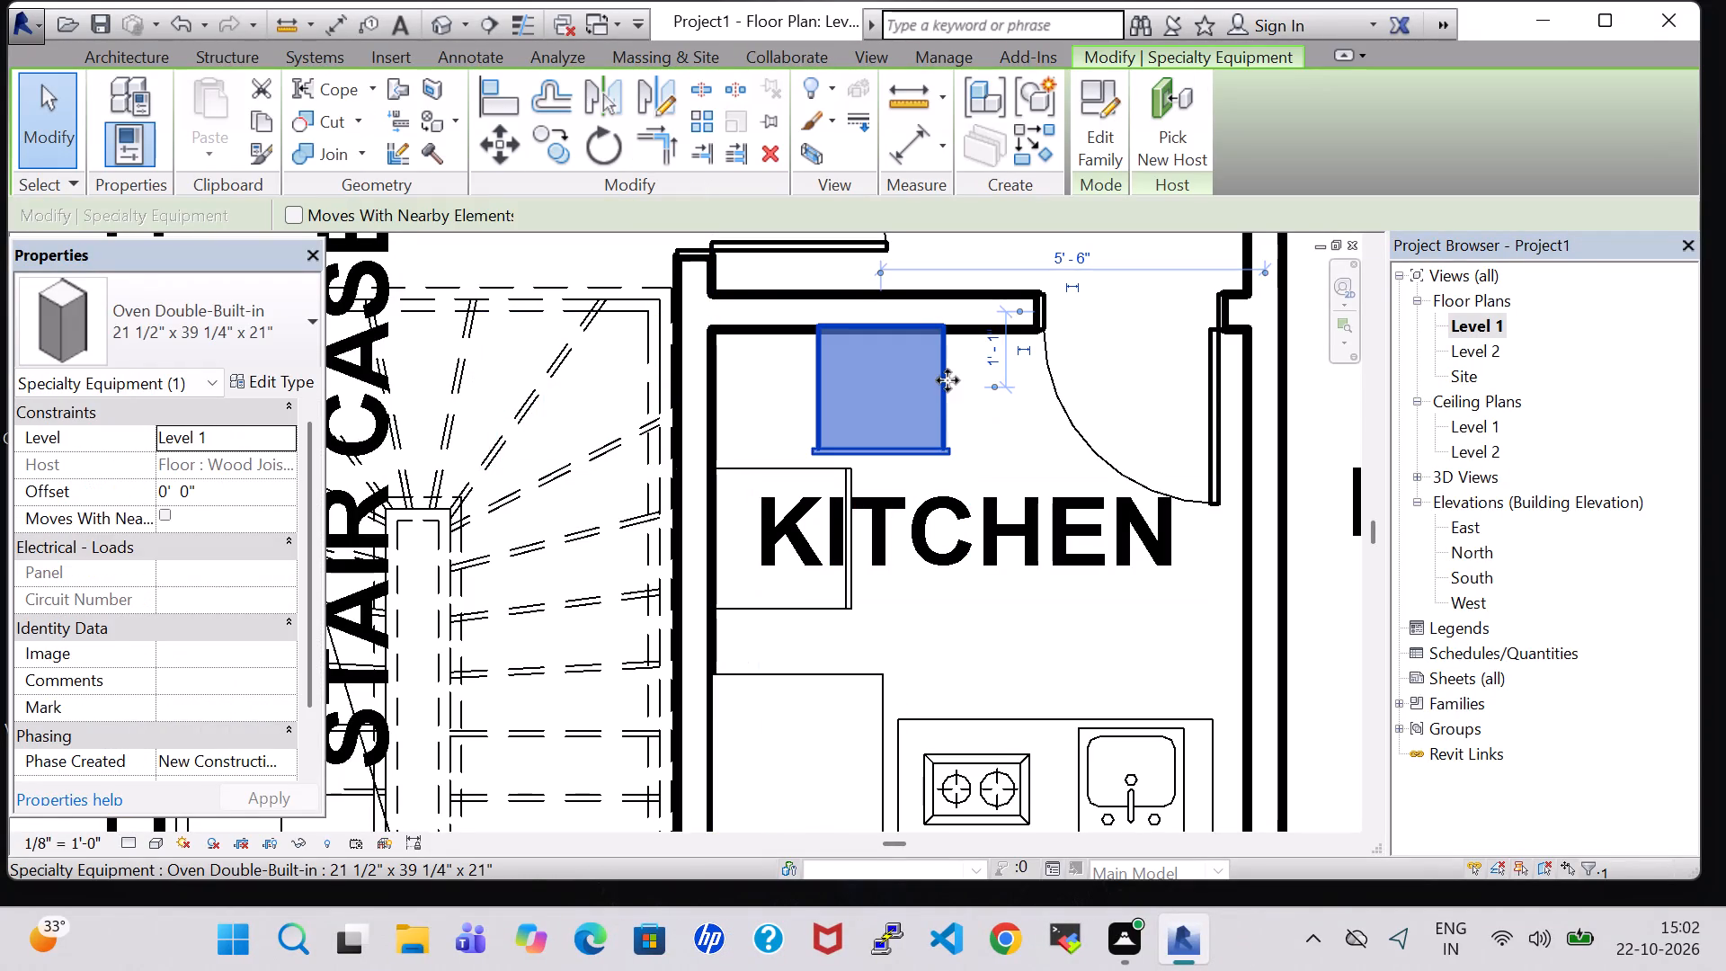
{"action": "key", "text": "Down"}
{"action": "key", "text": "Right"}
{"action": "key", "text": "Right"}
{"action": "key", "text": "Right"}
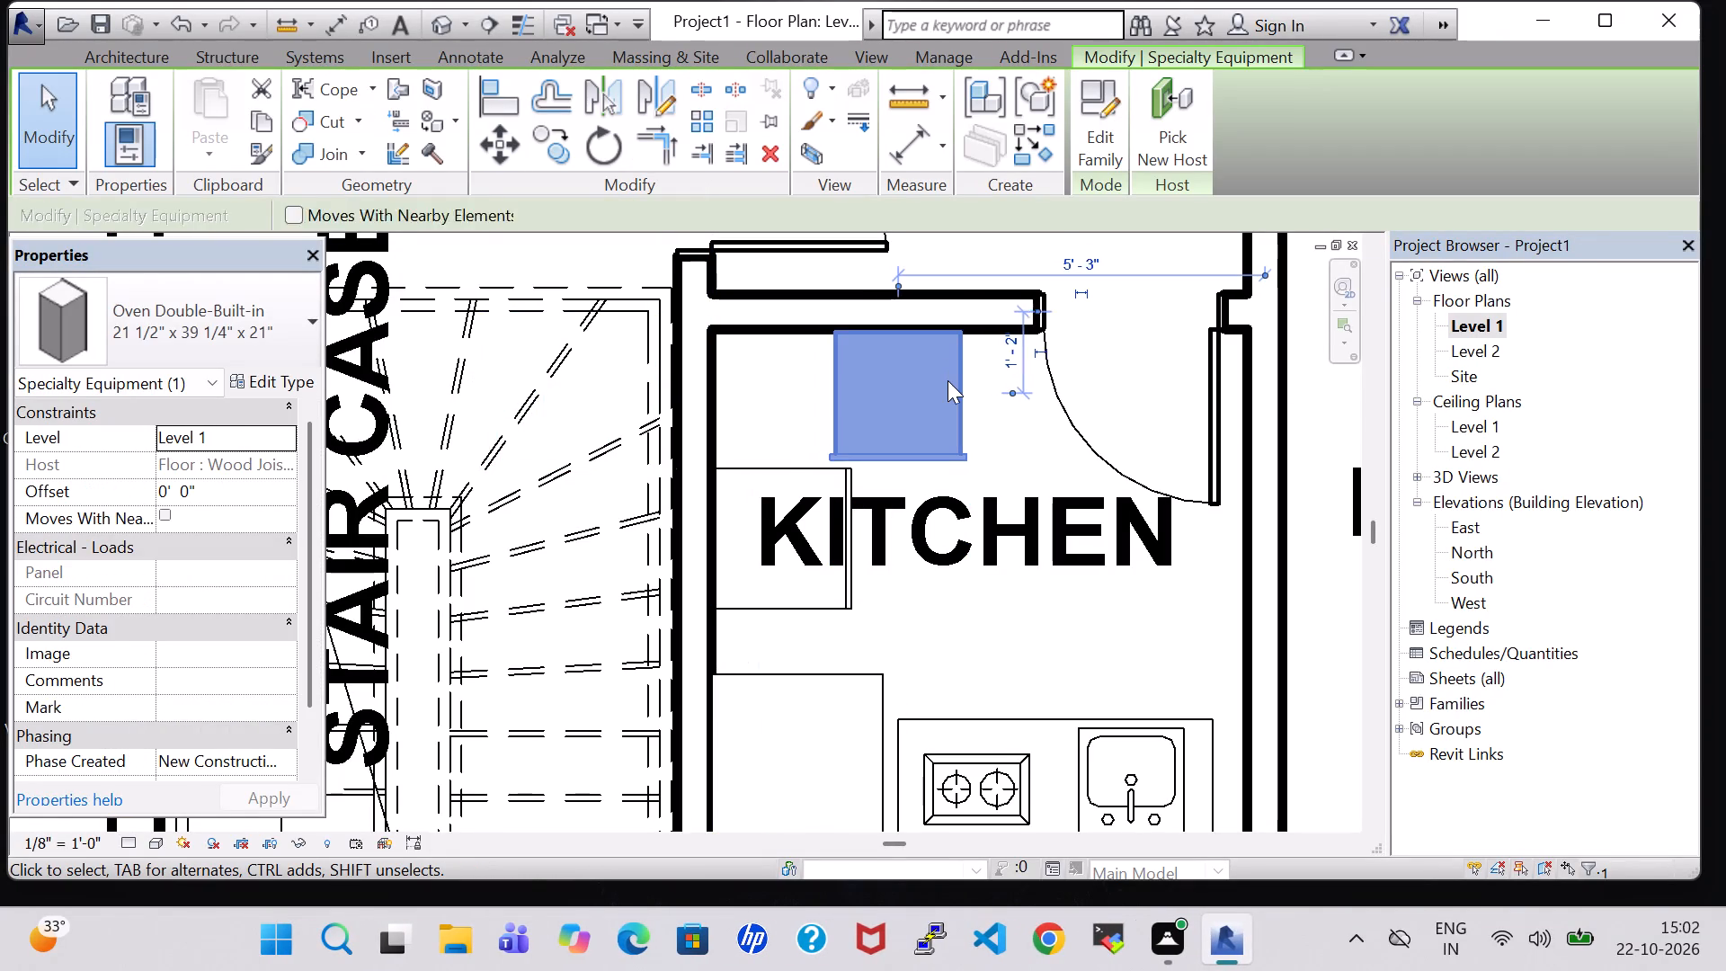
Nudge the double oven about 8" east along the kitchen's north wall.
{"action": "key", "text": "Right"}
{"action": "key", "text": "Right"}
{"action": "key", "text": "Right"}
{"action": "key", "text": "Right"}
{"action": "key", "text": "Right"}
{"action": "key", "text": "Right"}
{"action": "key", "text": "Down"}
{"action": "key", "text": "Up"}
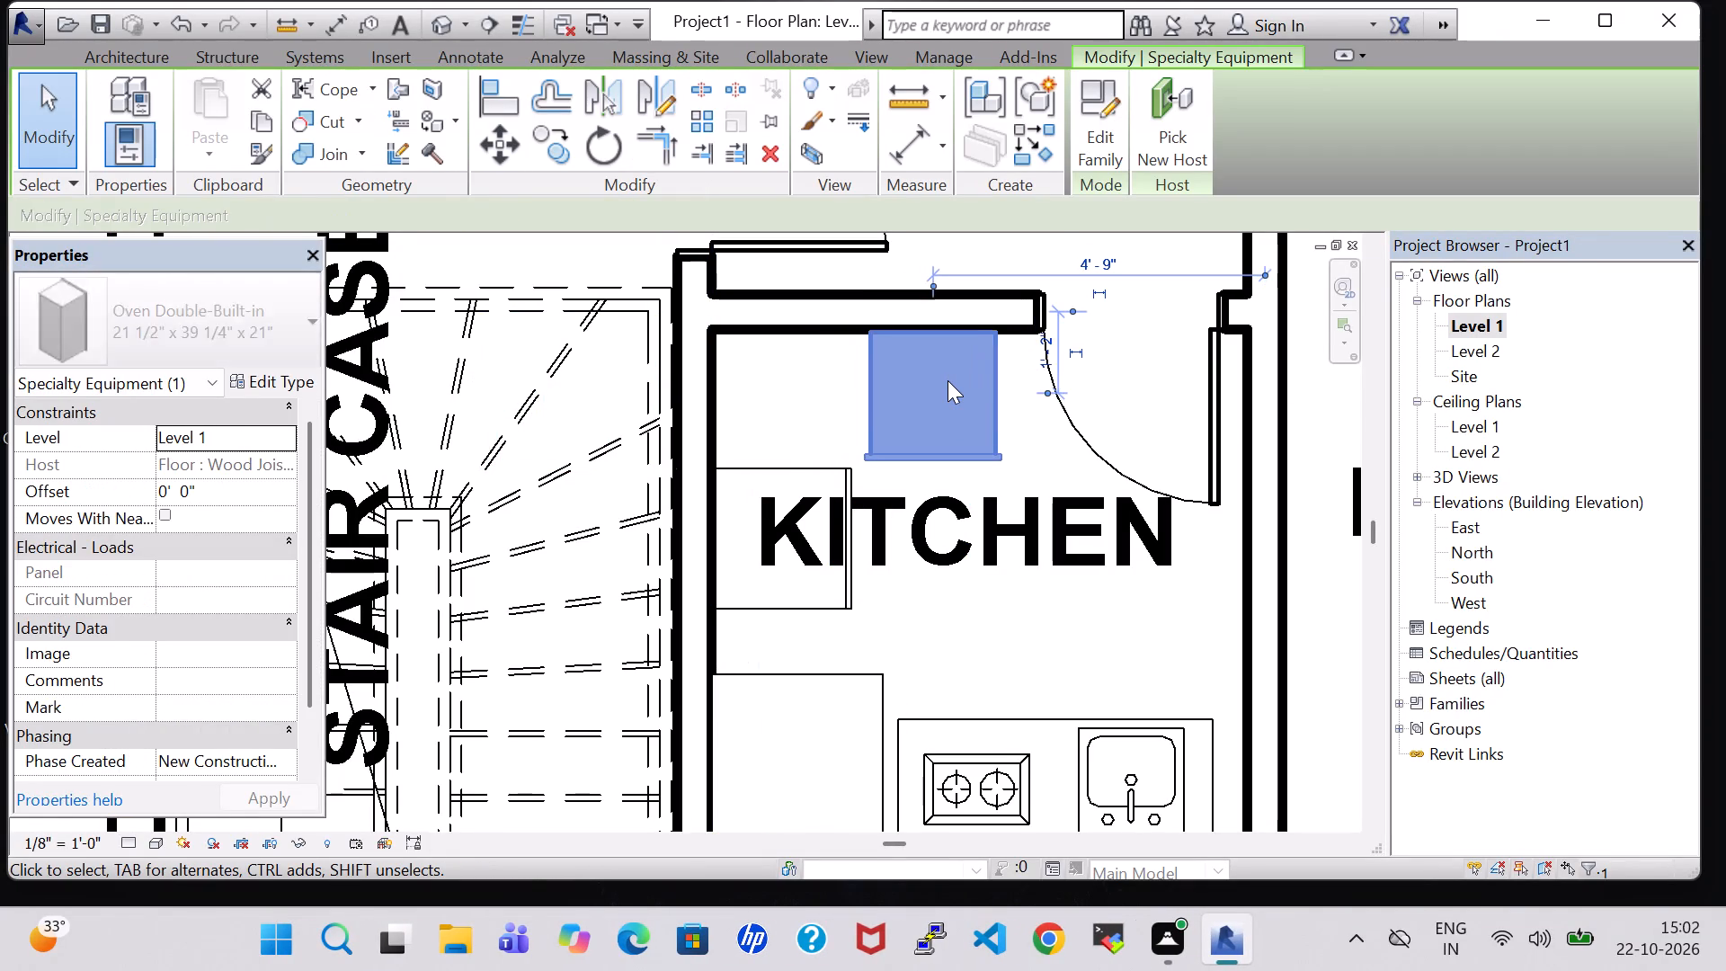
{"action": "key", "text": "Right"}
{"action": "key", "text": "Right"}
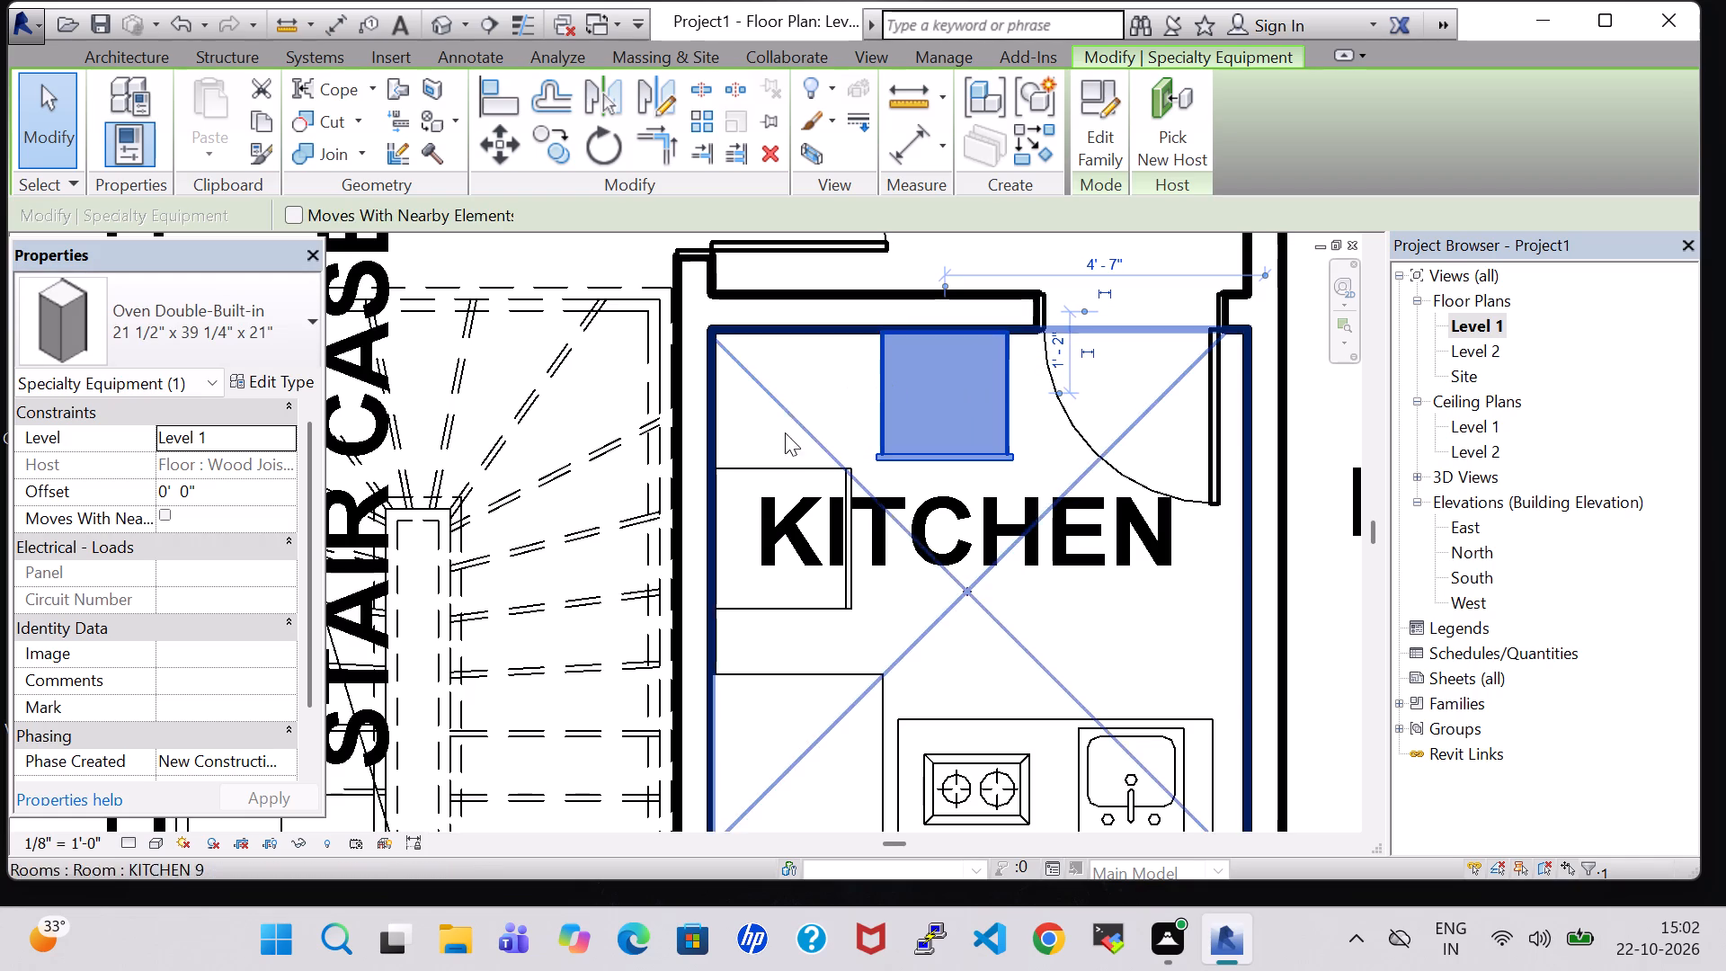
{"action": "left_click", "coordinate": [785, 472]}
{"action": "left_click", "coordinate": [921, 615]}
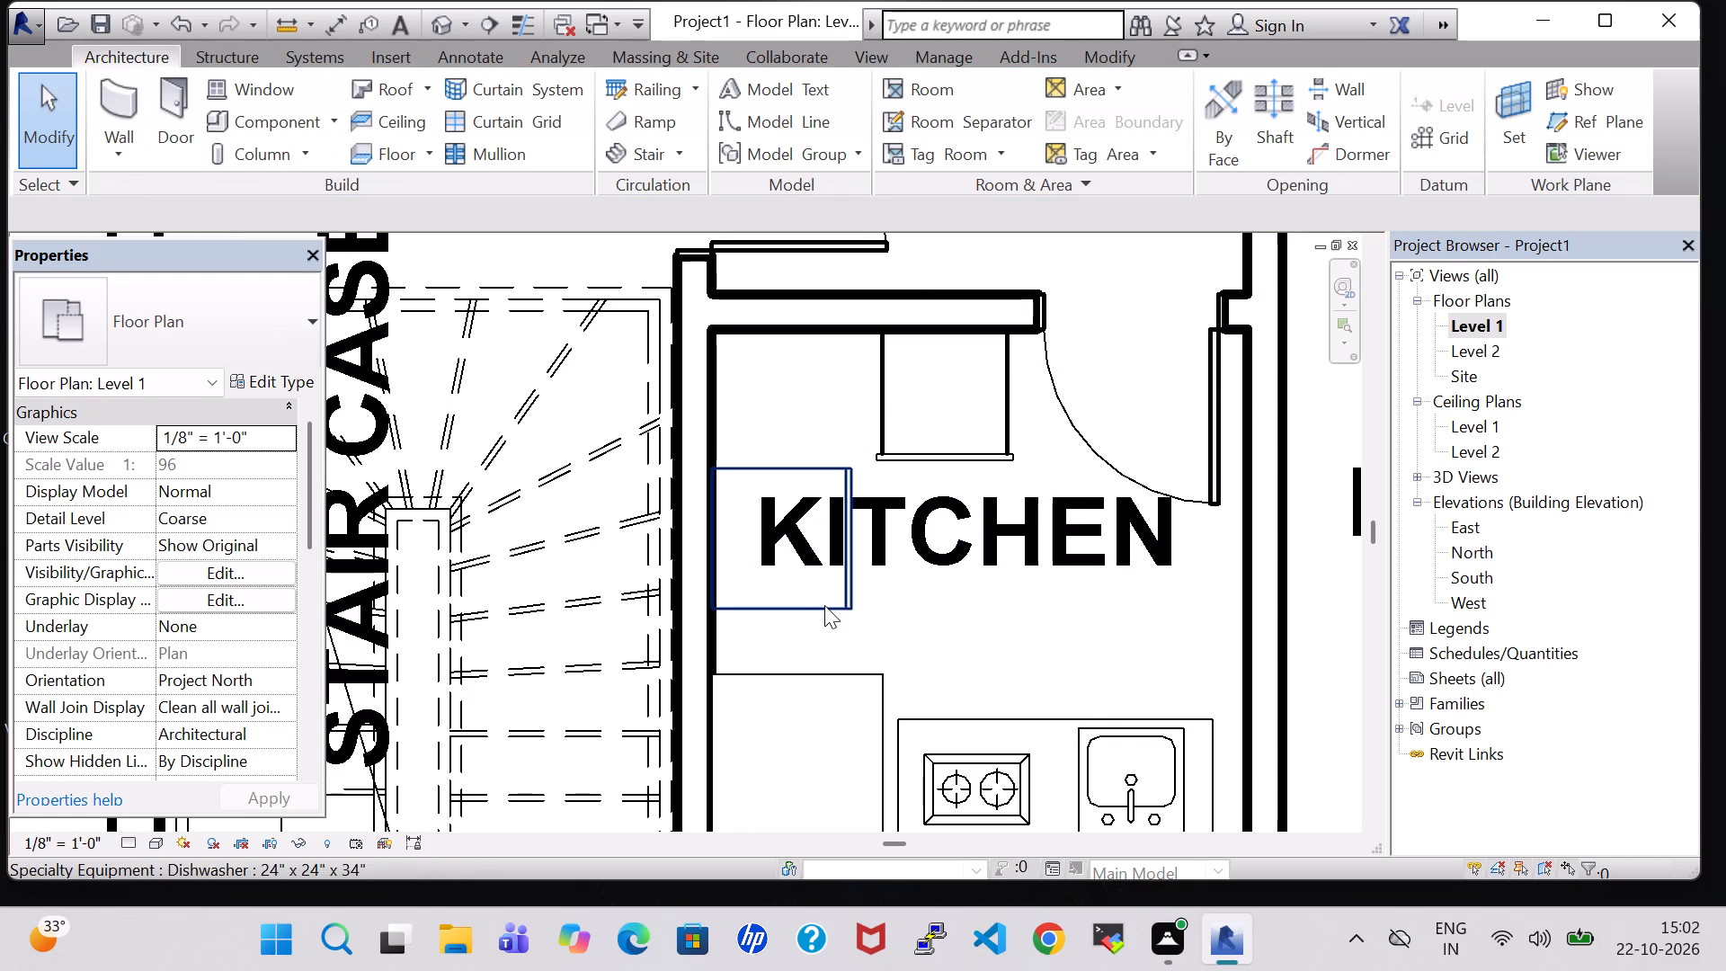
In the 3D view, rotate the kitchen's 30" x 32" refrigerator 180 degrees in place.
{"action": "left_click", "coordinate": [443, 22]}
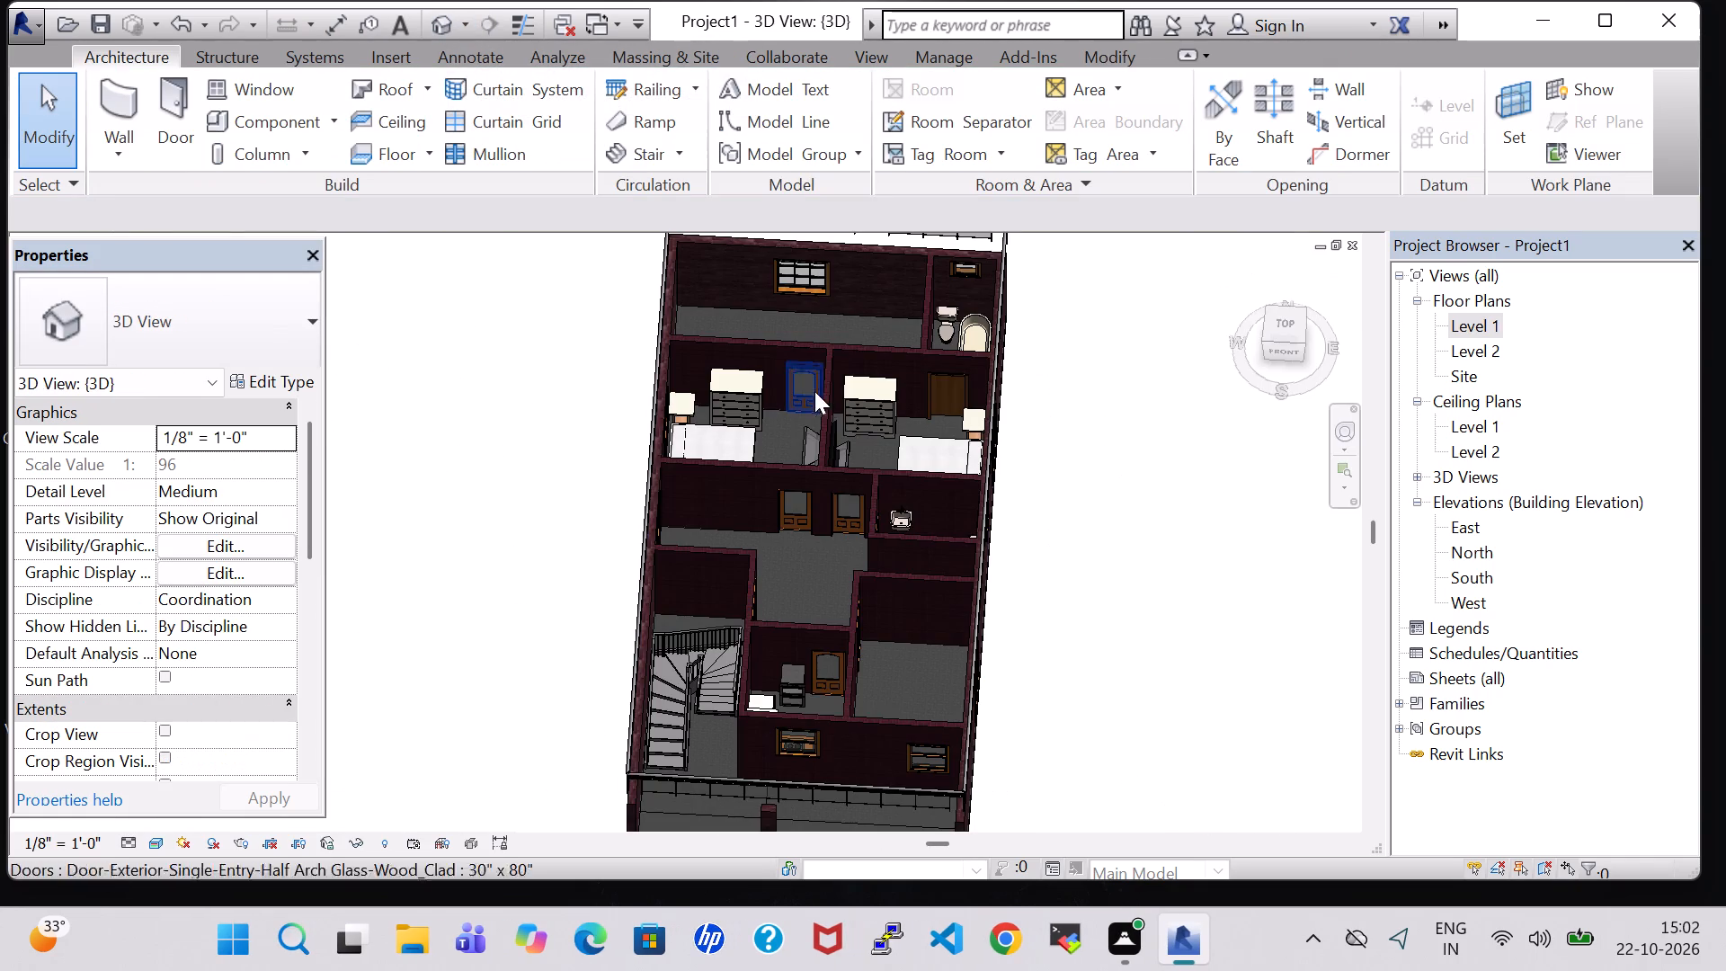
{"action": "middle_click_drag", "start_coordinate": [1036, 510], "coordinate": [1016, 744], "text": "shift"}
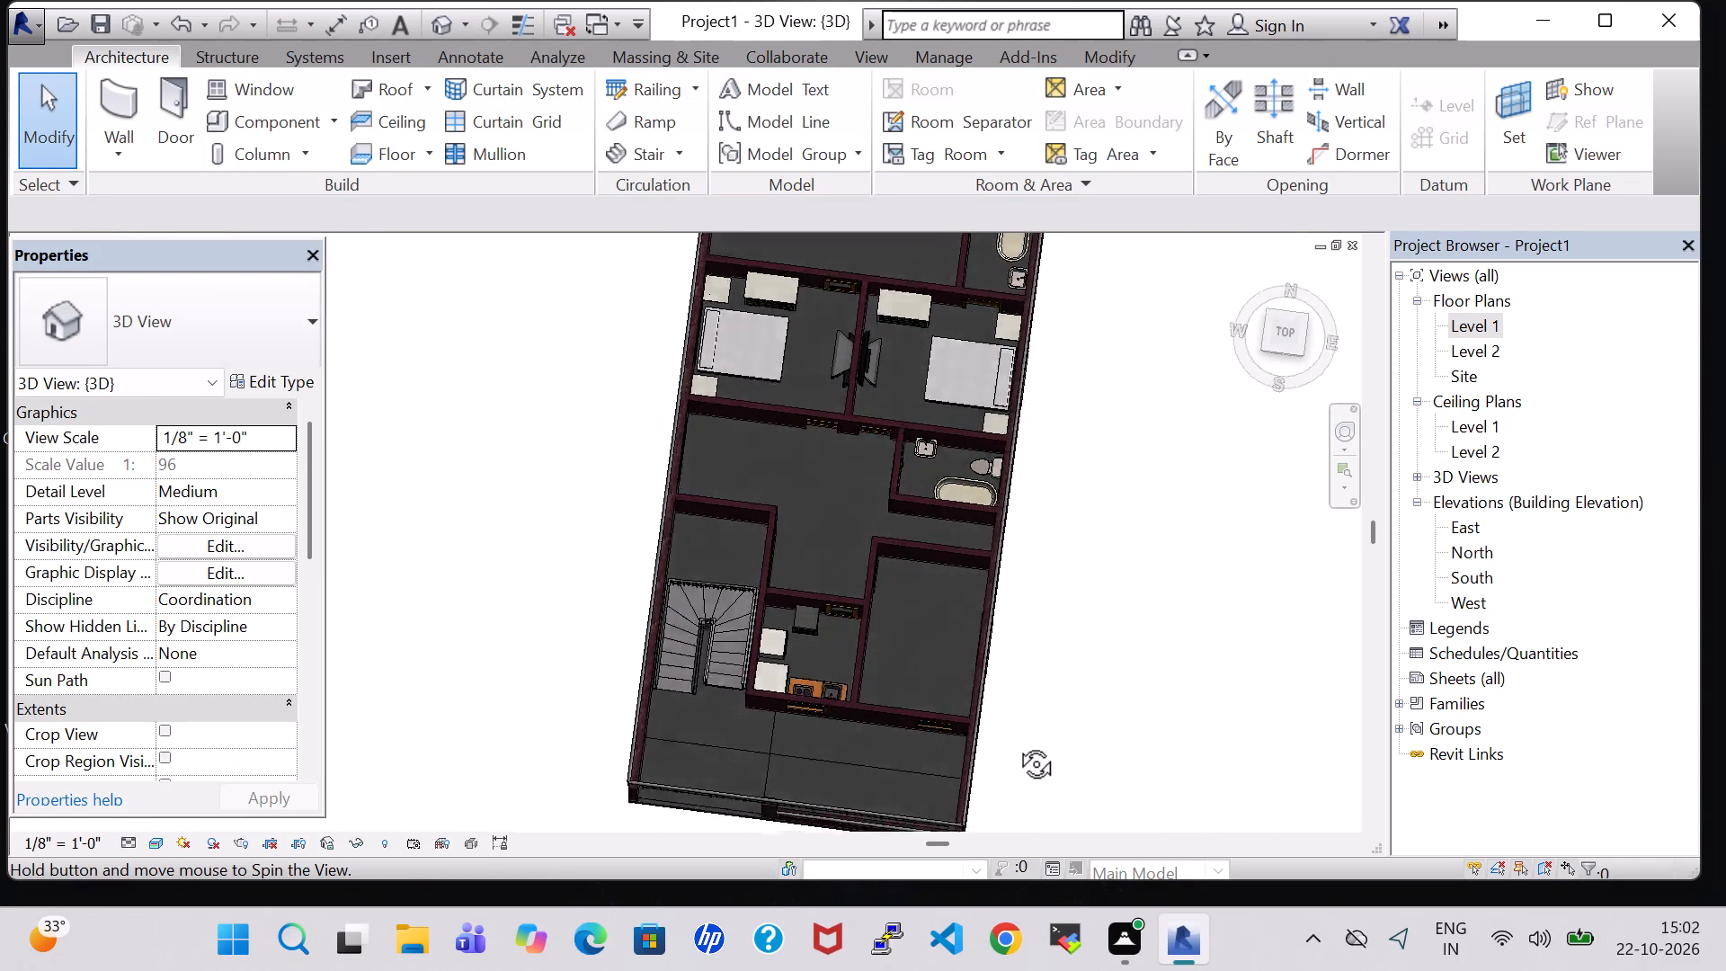
{"action": "middle_click_drag", "start_coordinate": [1016, 744], "coordinate": [1013, 758], "text": "shift"}
{"action": "middle_click_drag", "start_coordinate": [1044, 688], "coordinate": [809, 607], "text": "shift"}
{"action": "scroll", "coordinate": [752, 593], "scroll_direction": "down", "scroll_amount": 1, "text": "shift"}
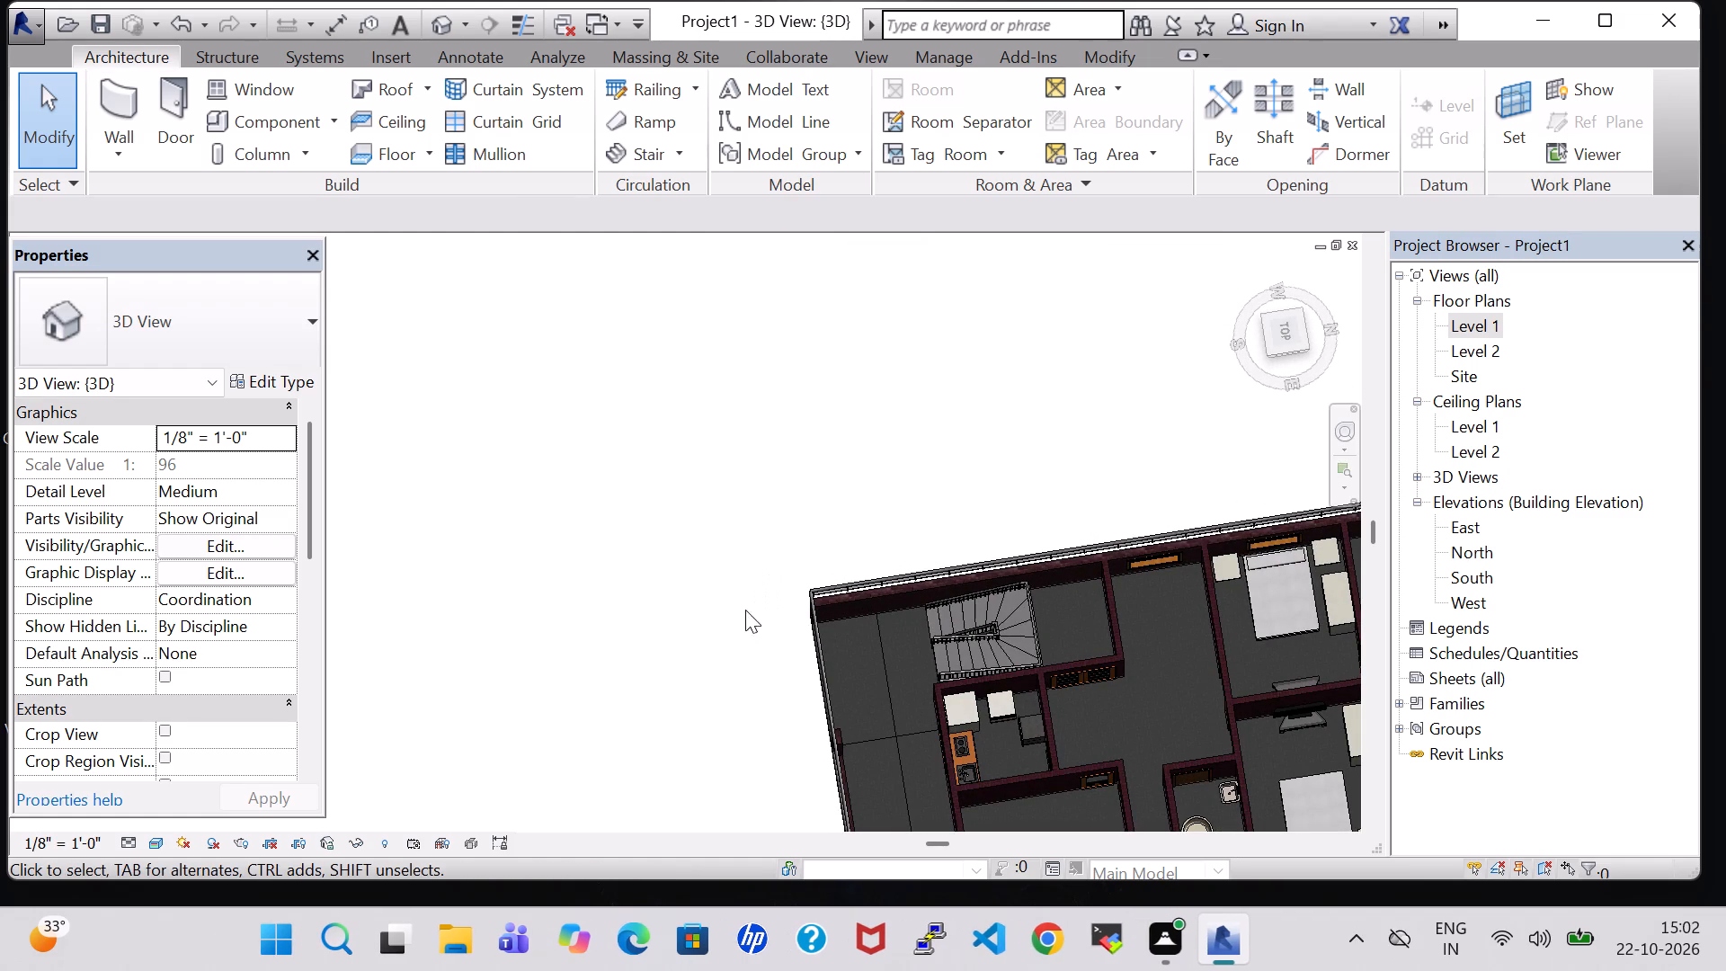
{"action": "middle_click_drag", "start_coordinate": [830, 458], "coordinate": [599, 162]}
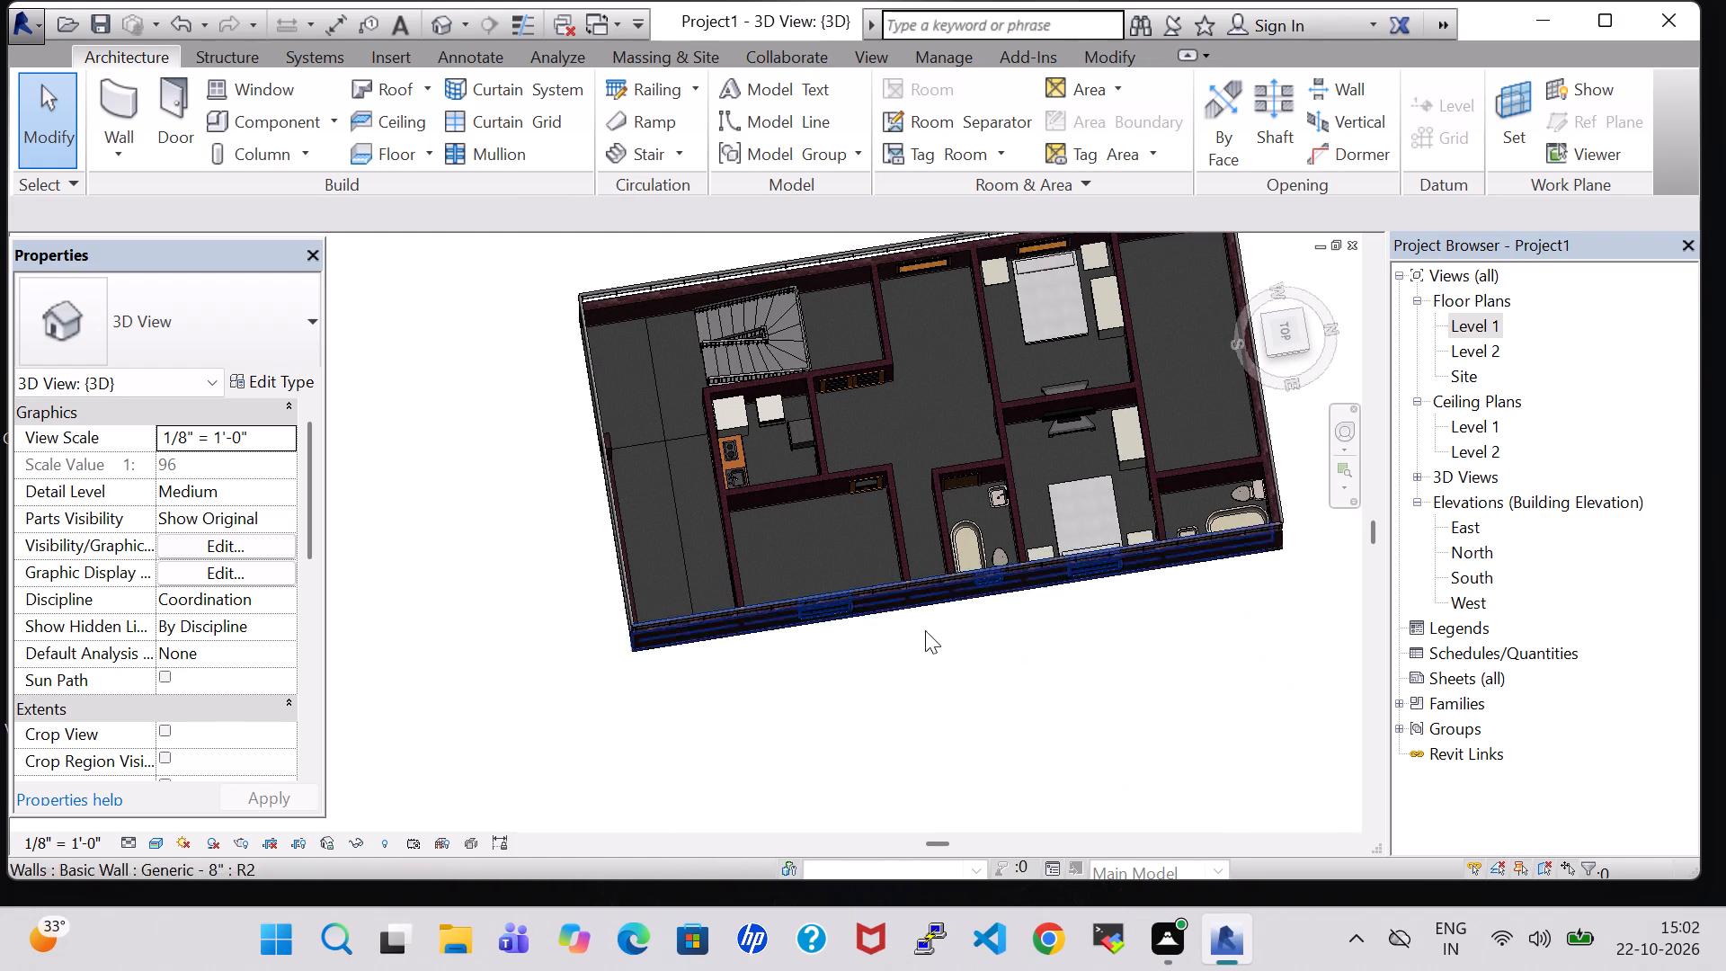
{"action": "middle_click_drag", "start_coordinate": [1116, 690], "coordinate": [956, 609], "text": "shift"}
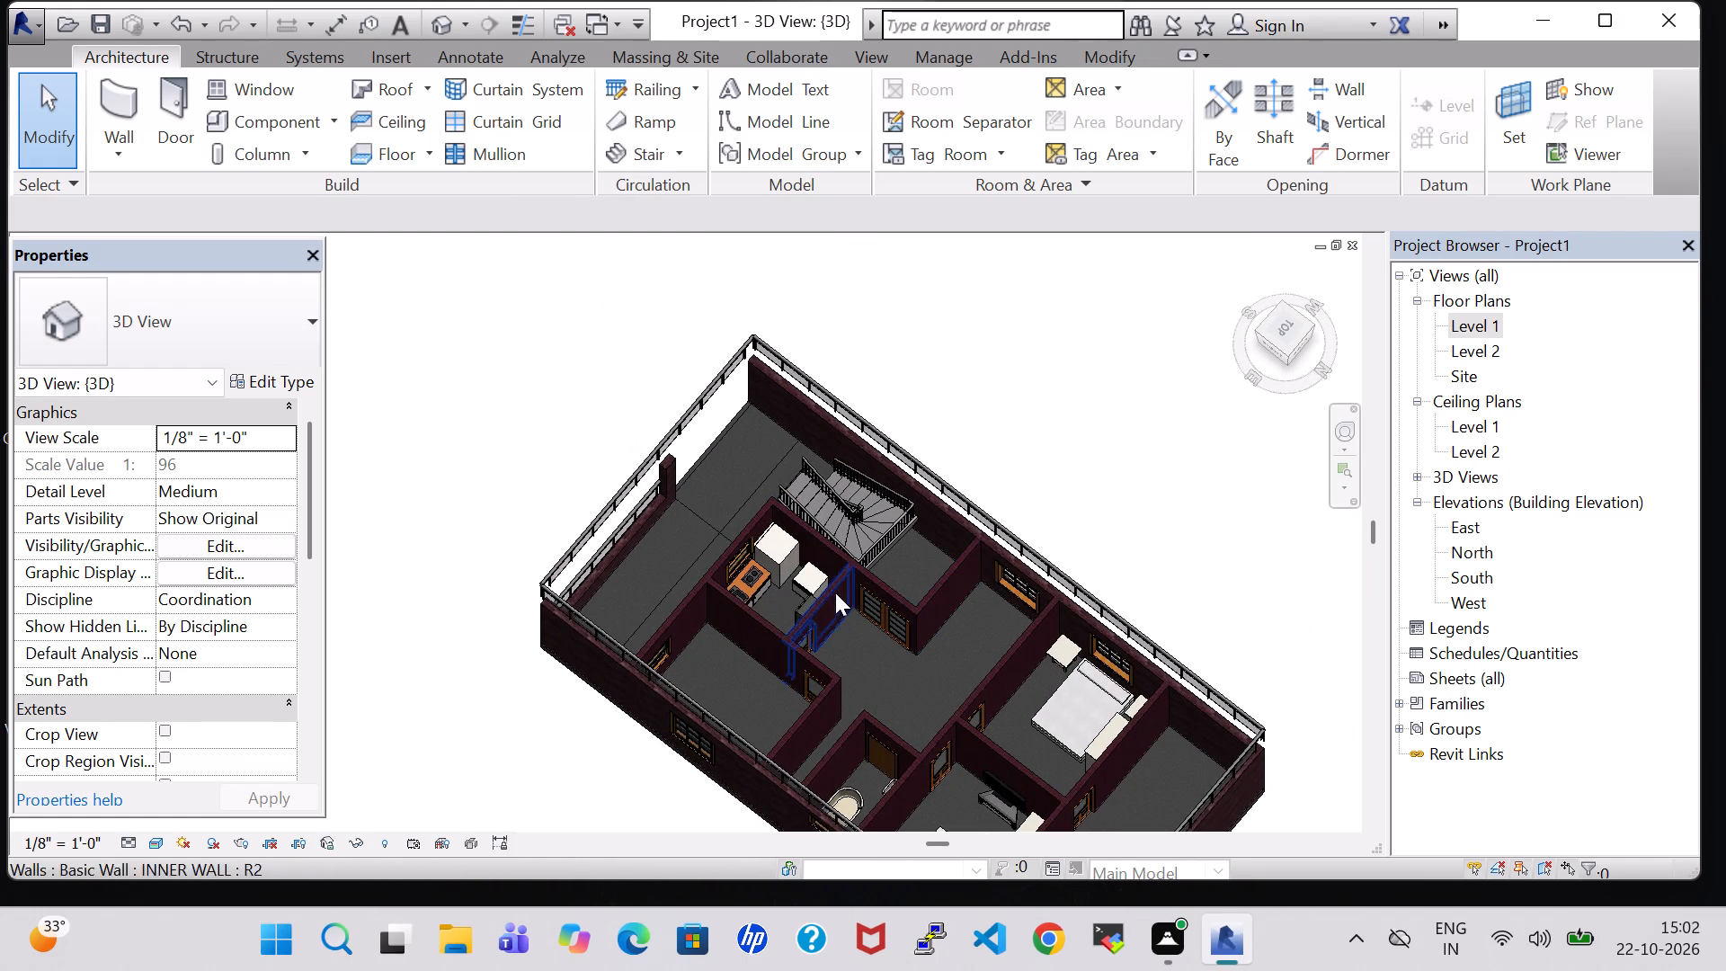
{"action": "left_click", "coordinate": [774, 548]}
{"action": "key", "text": "space"}
{"action": "key", "text": "space"}
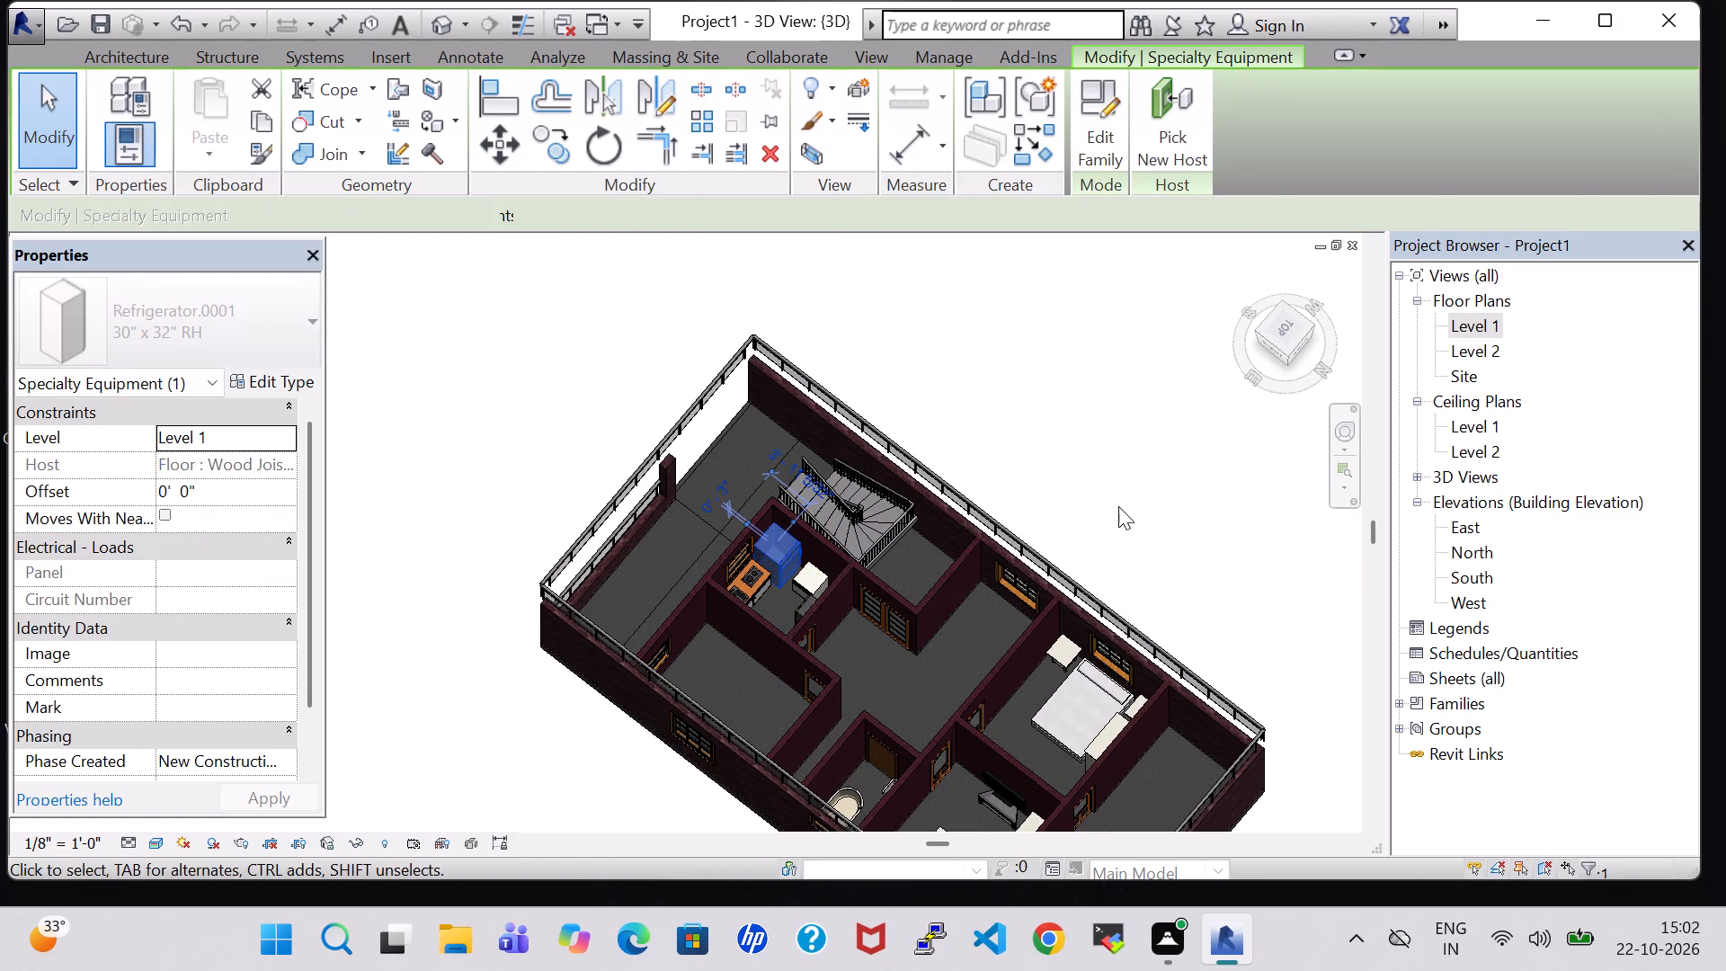
{"action": "left_click", "coordinate": [1120, 490]}
Nudge the 54" kitchenette about 5" east, toward the kitchen's east wall.
{"action": "middle_click_drag", "start_coordinate": [1123, 480], "coordinate": [1086, 487], "text": "shift"}
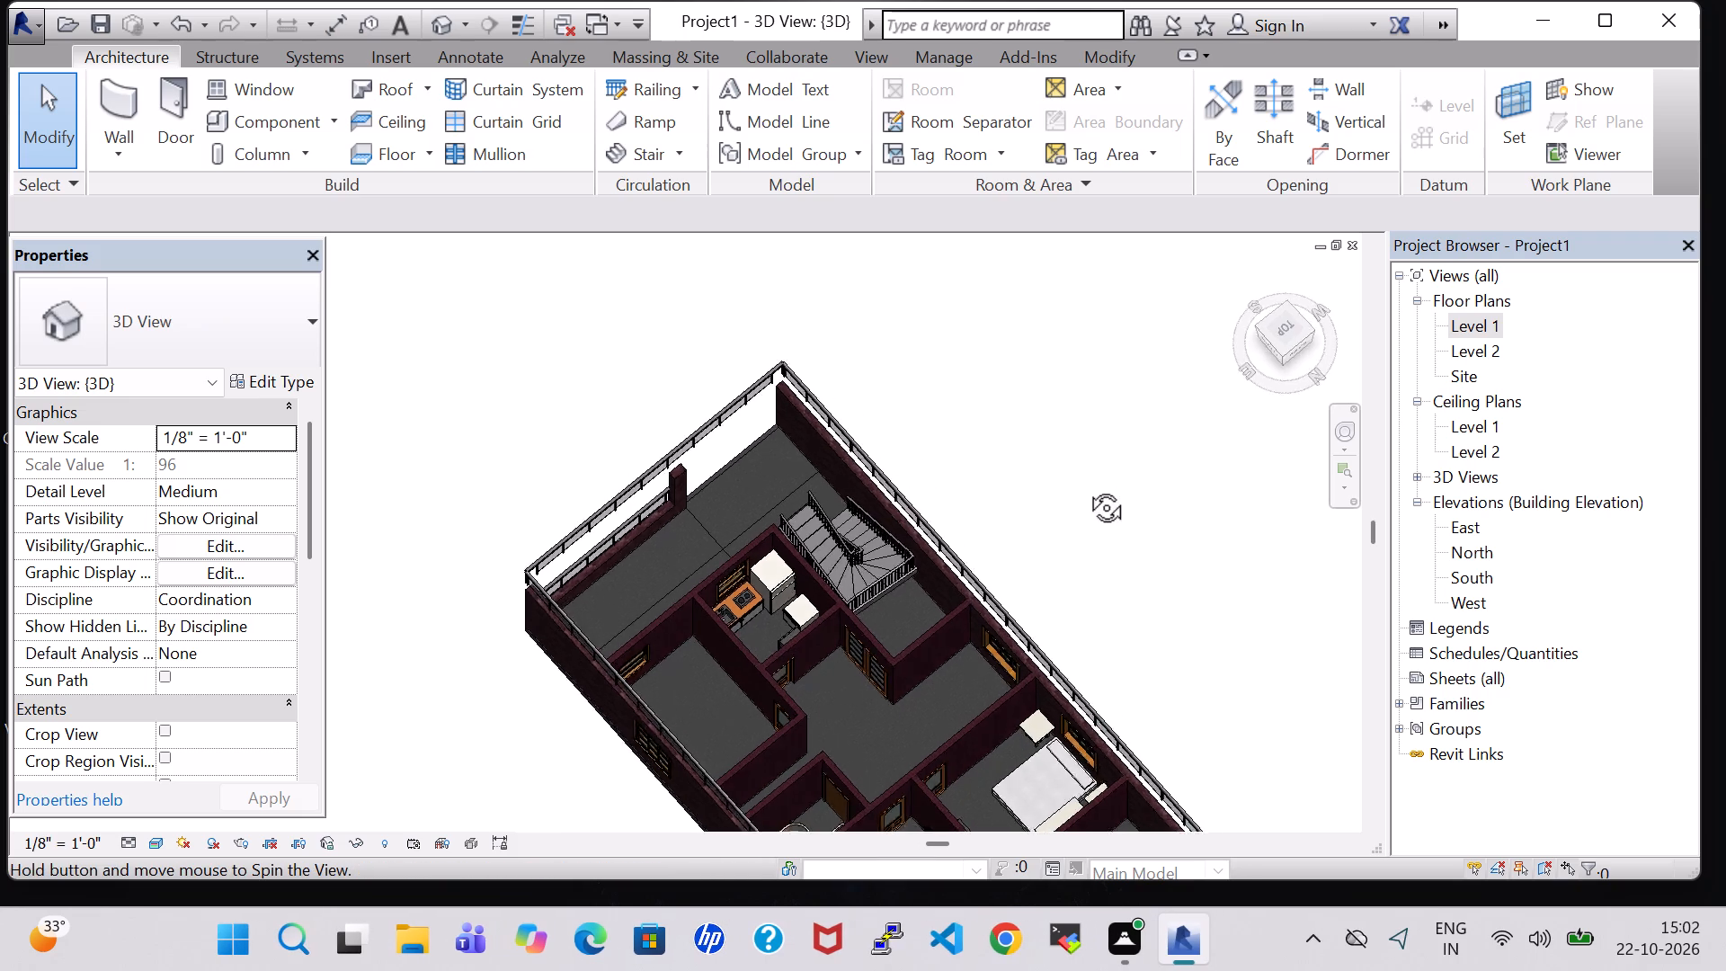
{"action": "middle_click_drag", "start_coordinate": [1086, 487], "coordinate": [1008, 598], "text": "shift"}
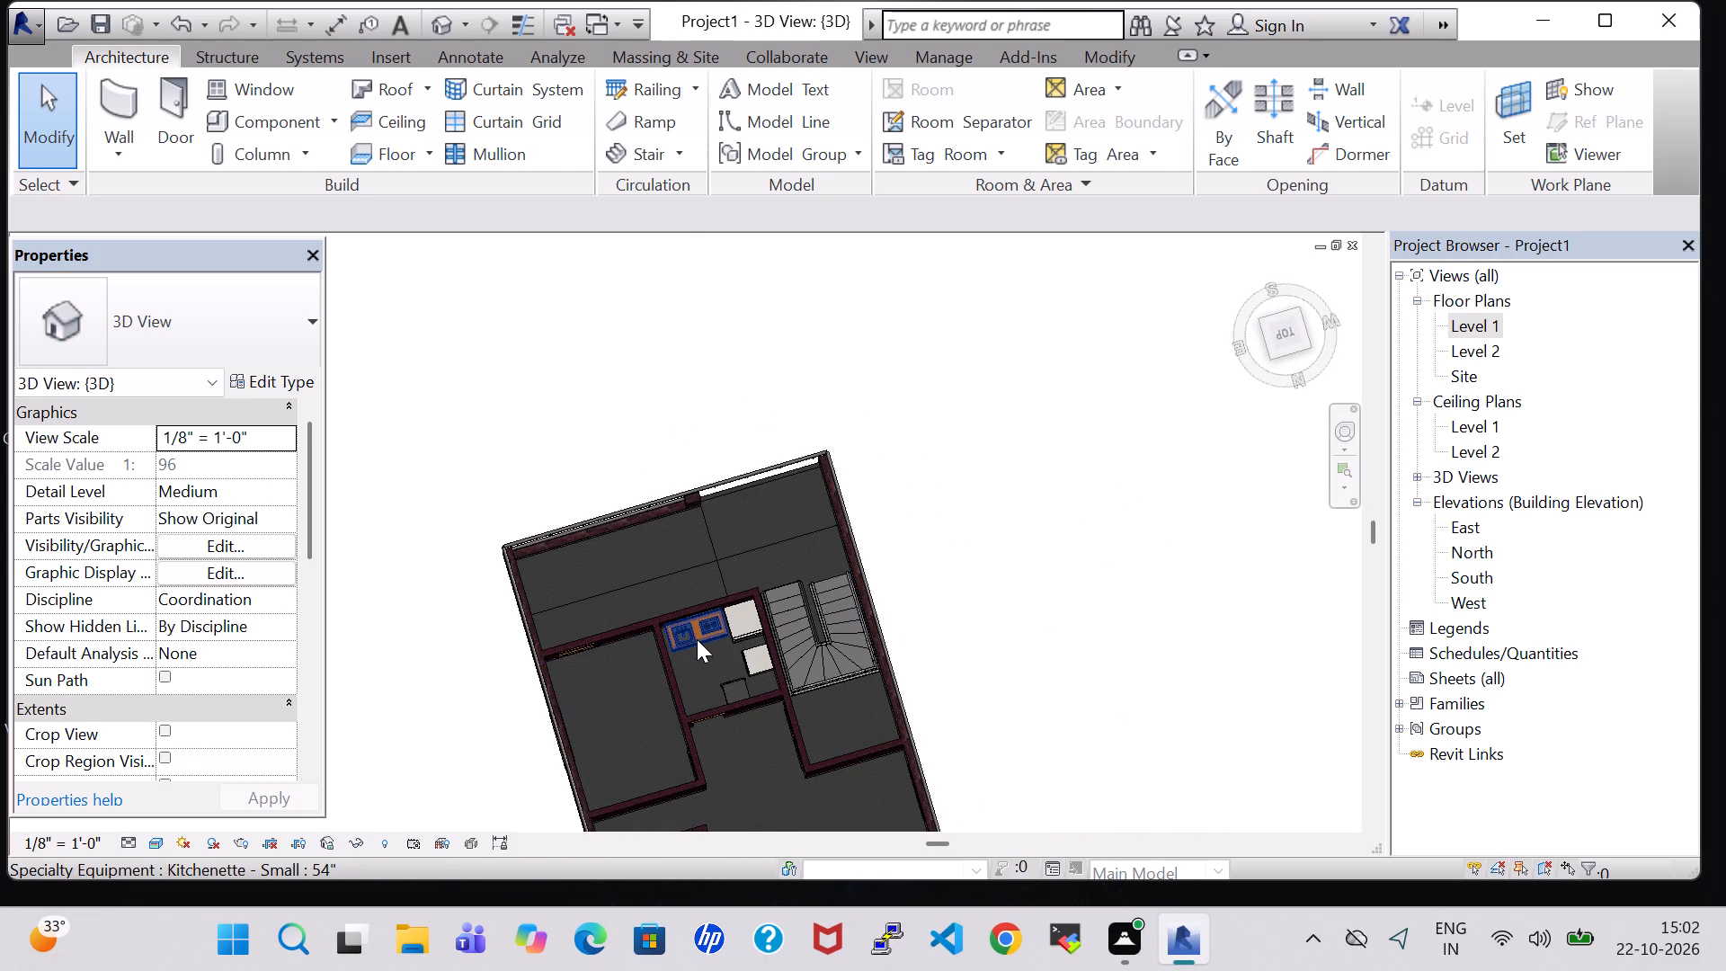
{"action": "left_click", "coordinate": [697, 639]}
{"action": "key", "text": "Left"}
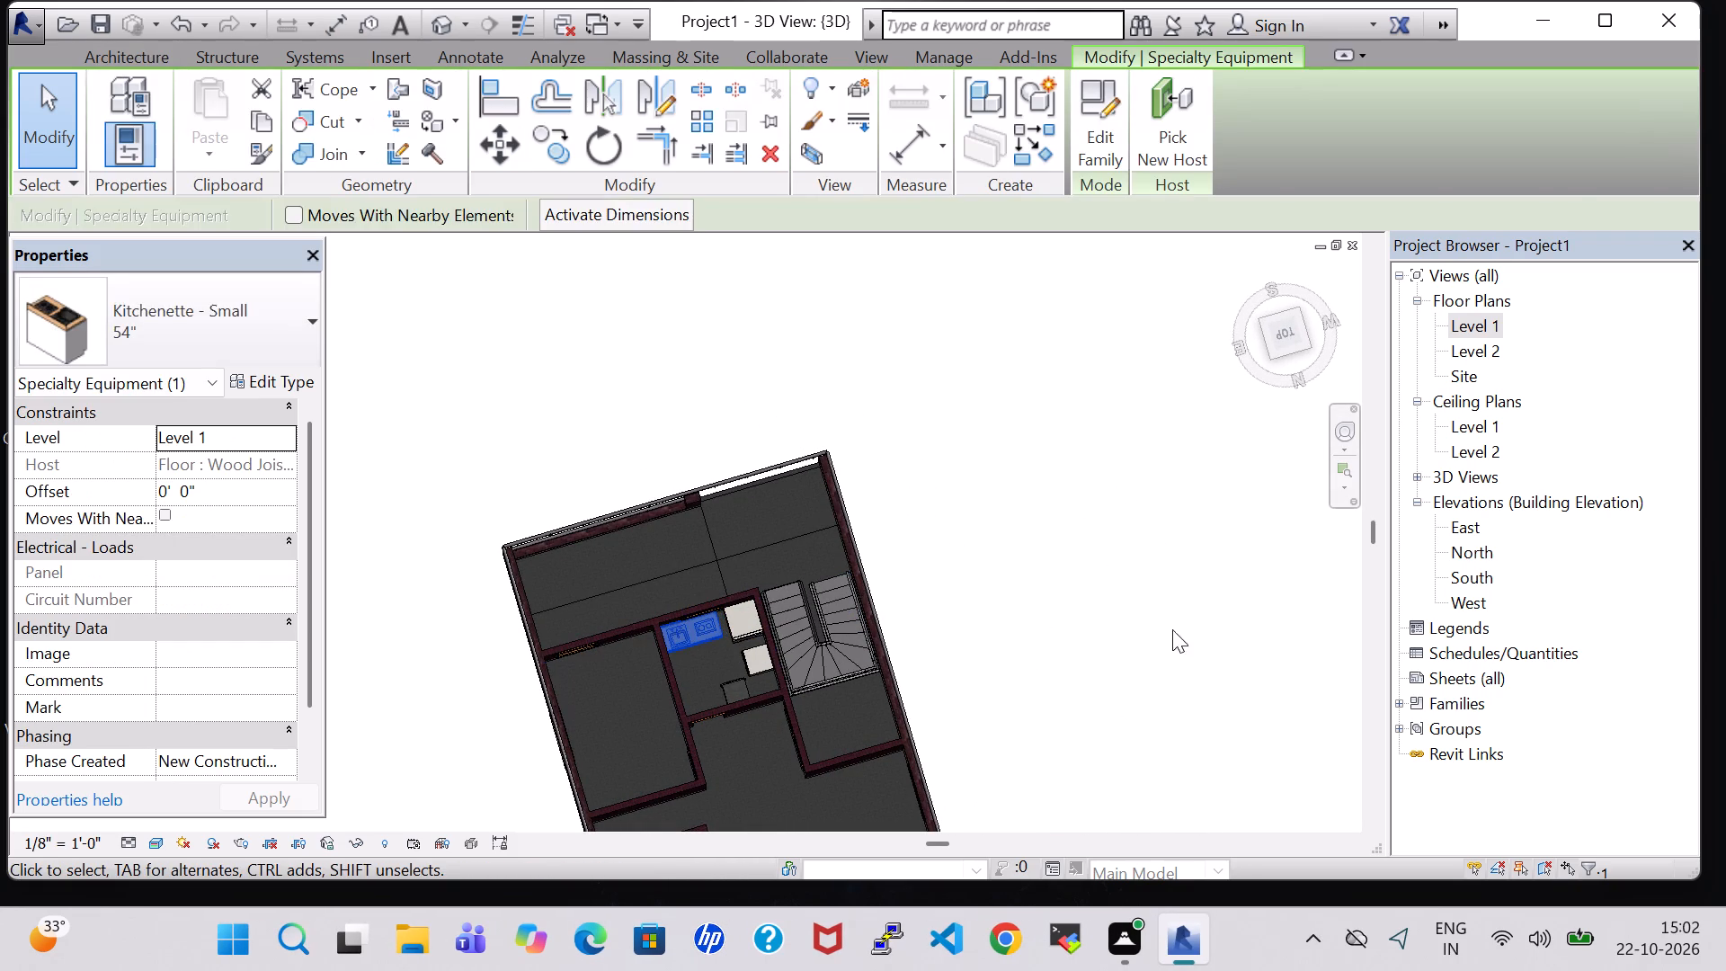
{"action": "left_click", "coordinate": [930, 586]}
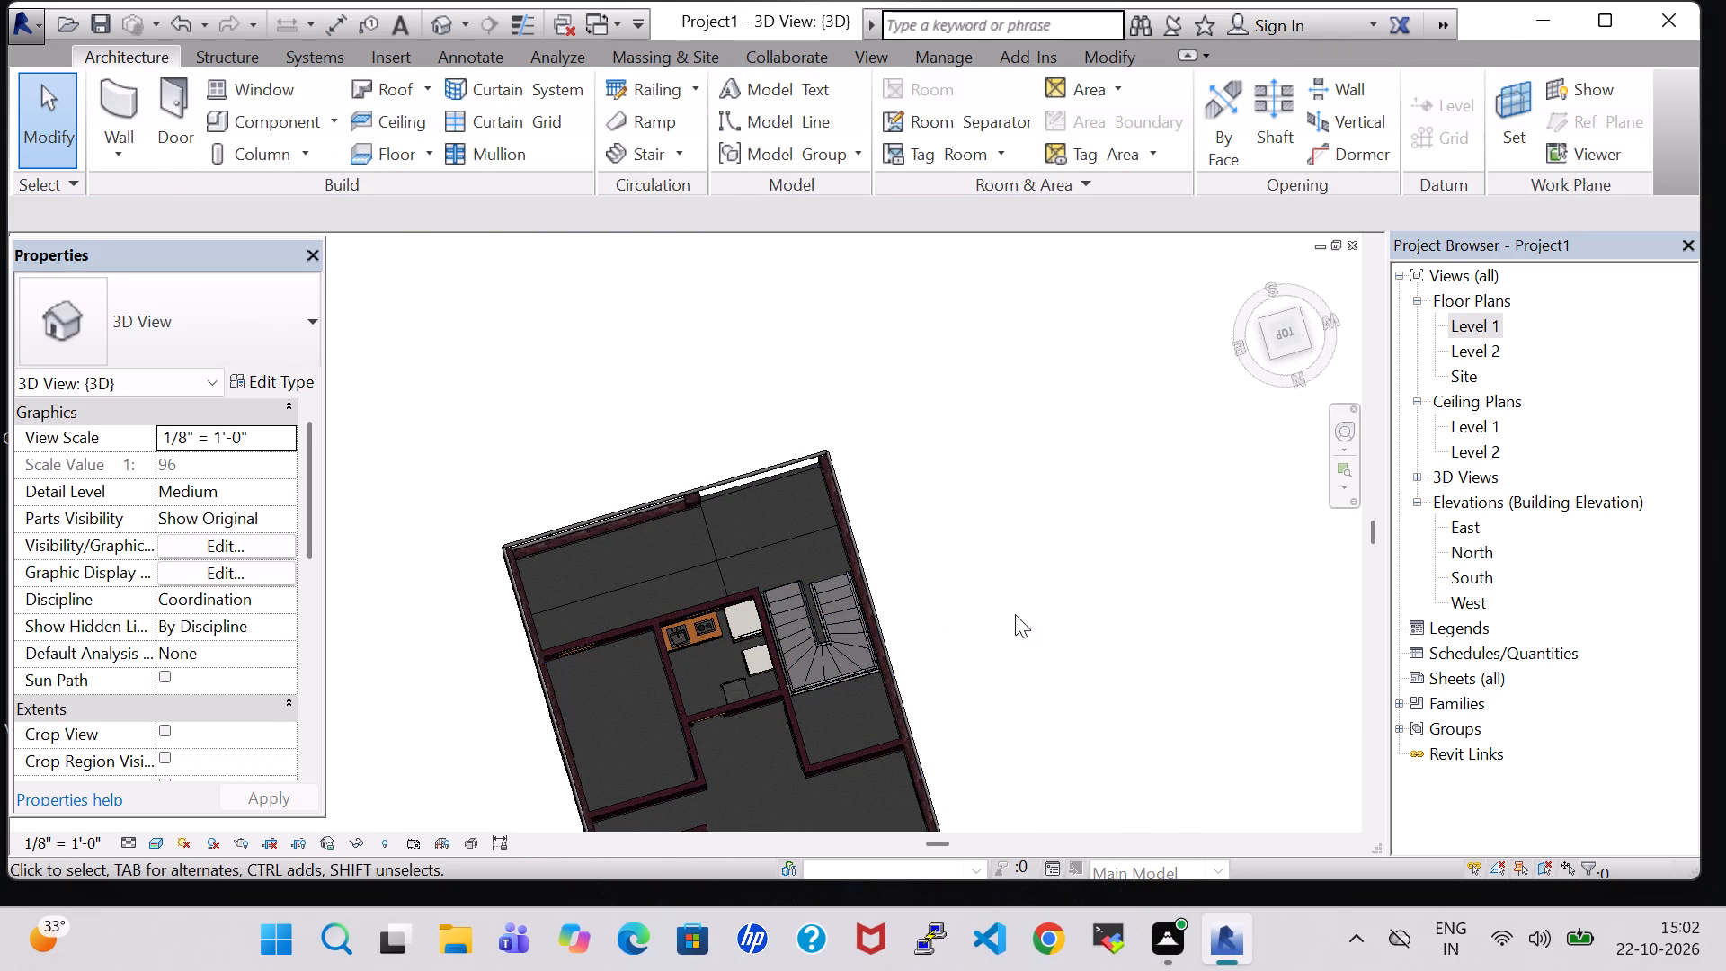
Check the kitchen arrangement in the 3D view and Level 1 floor plan, and look over all the rooms on the level.
{"action": "middle_click_drag", "start_coordinate": [1163, 604], "coordinate": [978, 513], "text": "shift"}
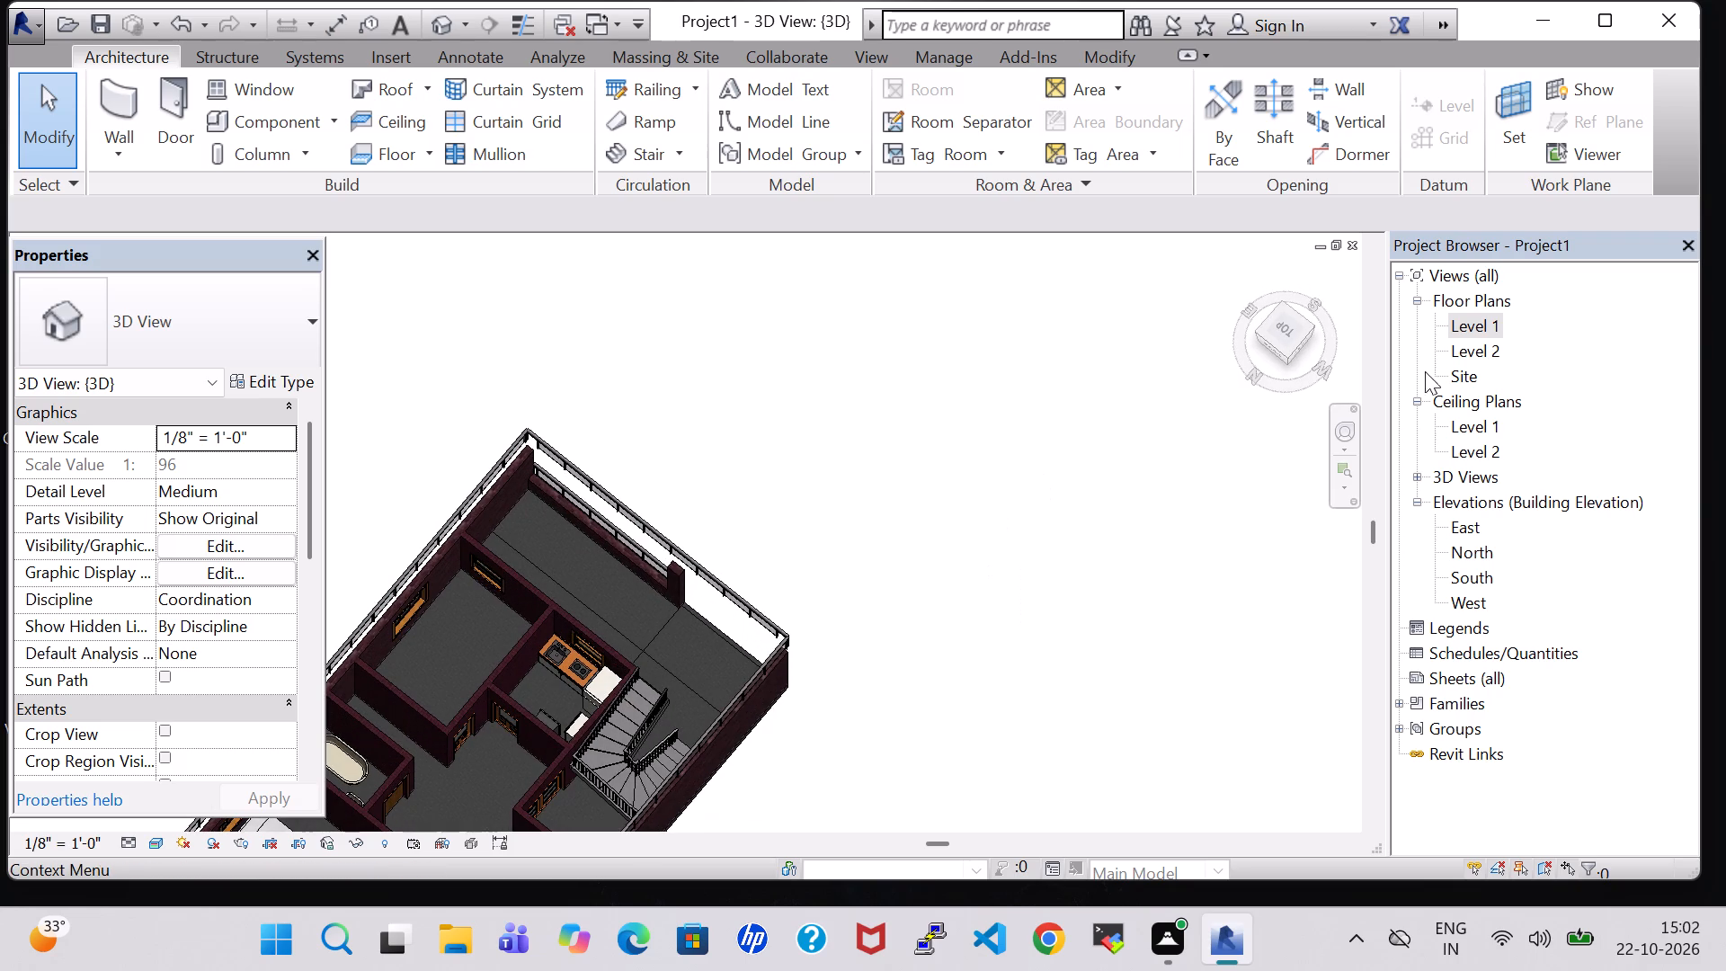
{"action": "double_click", "coordinate": [1496, 329]}
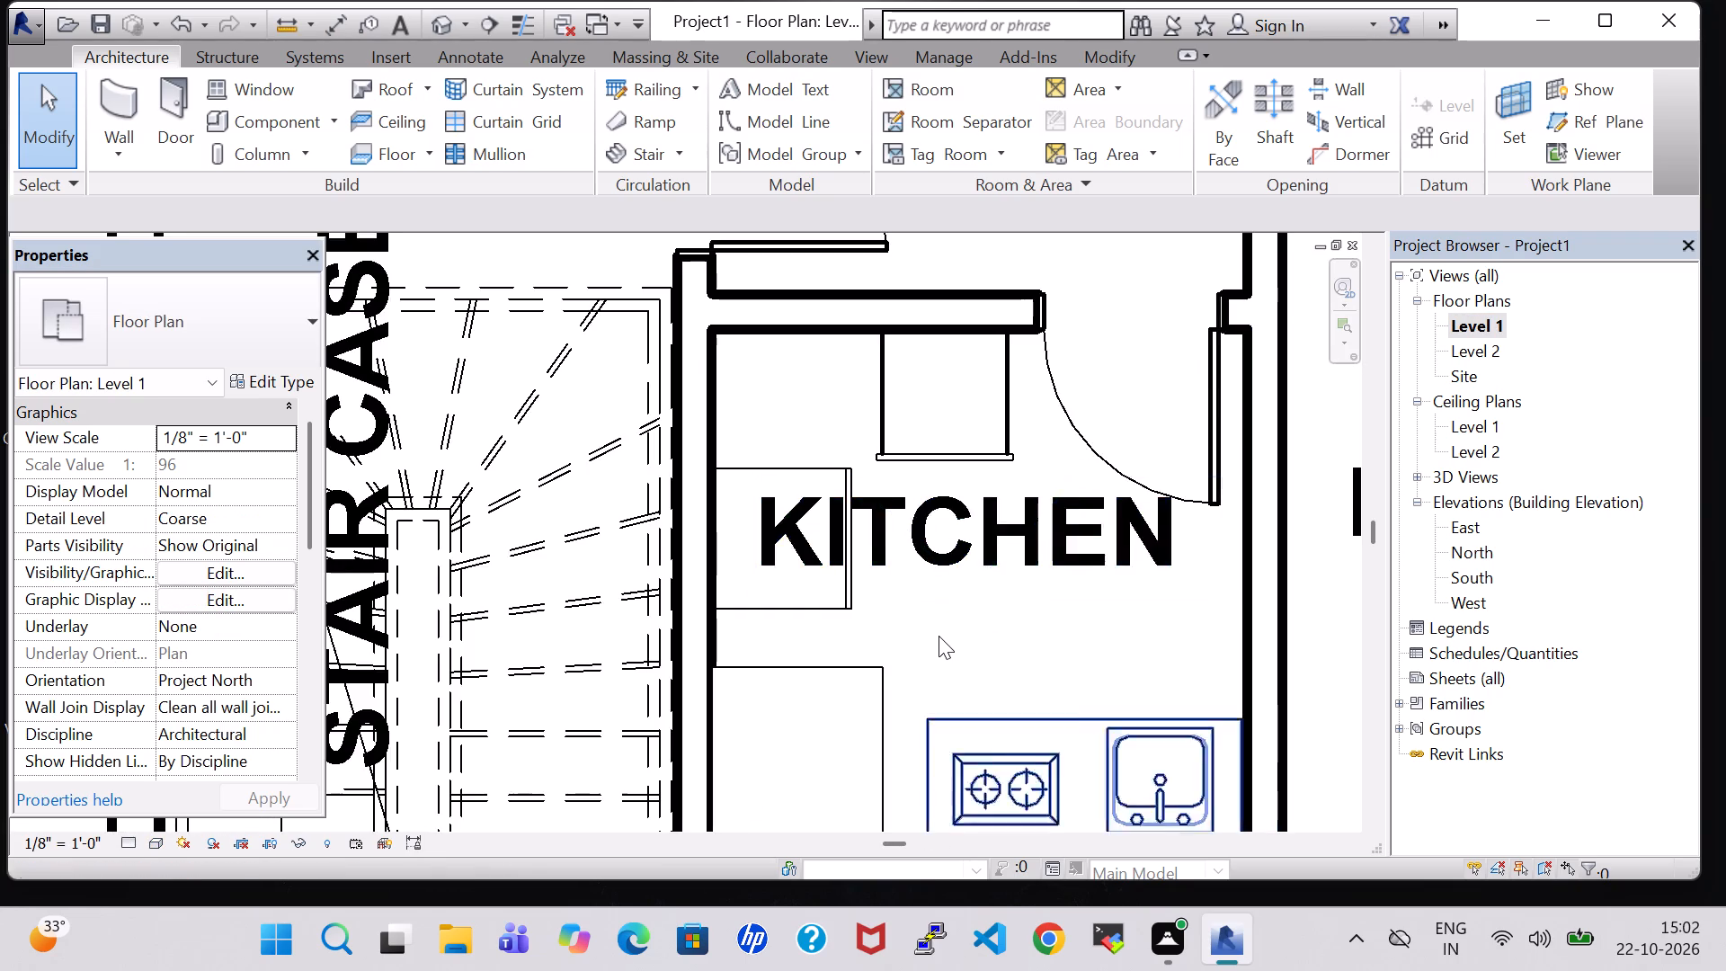
{"action": "scroll", "coordinate": [939, 637], "scroll_direction": "down", "scroll_amount": 4}
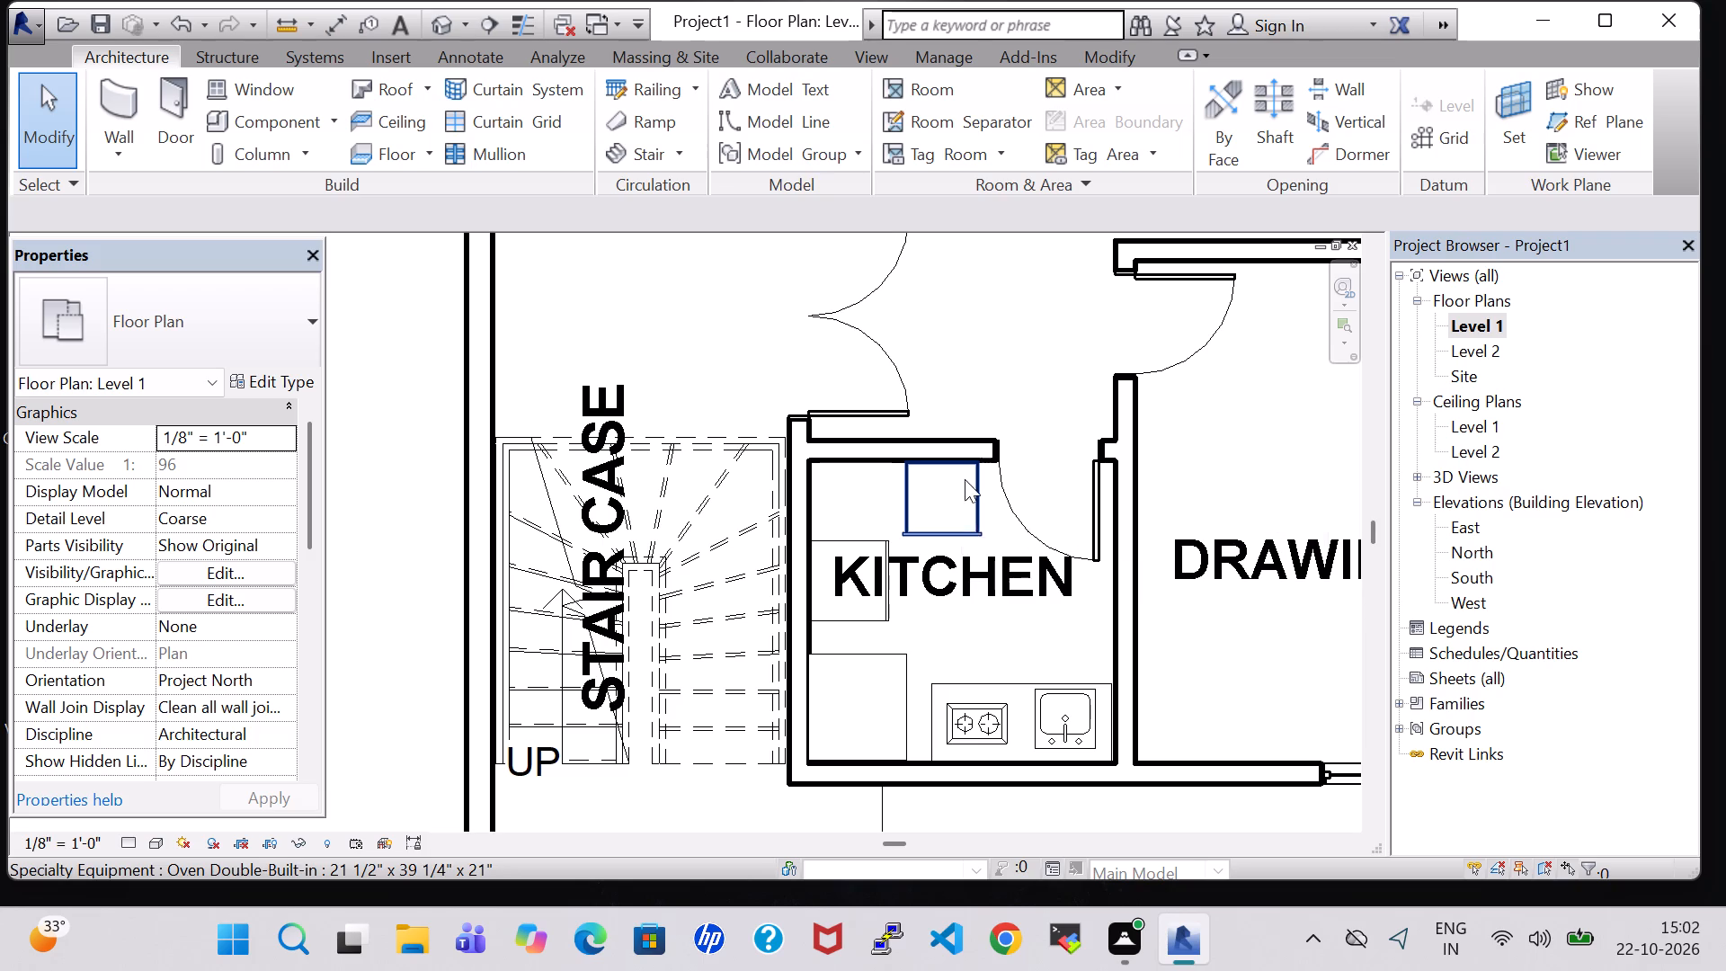
{"action": "left_click", "coordinate": [433, 31]}
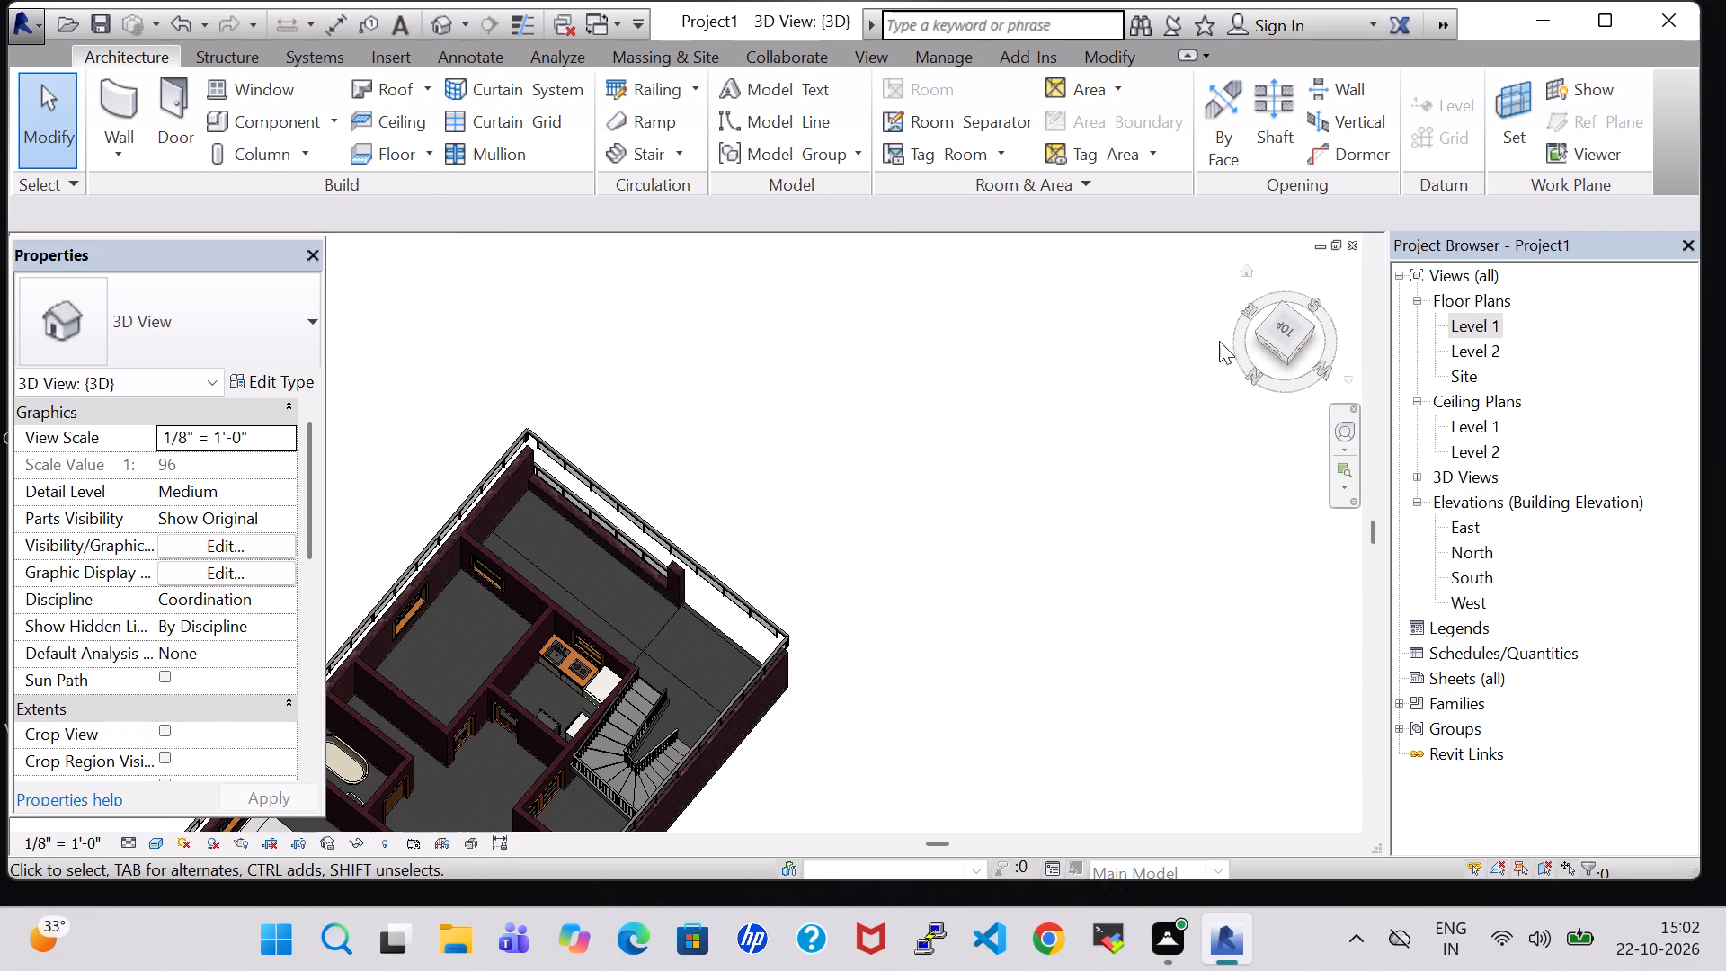
{"action": "double_click", "coordinate": [1473, 319]}
{"action": "scroll", "coordinate": [1032, 519], "scroll_direction": "down", "scroll_amount": 7}
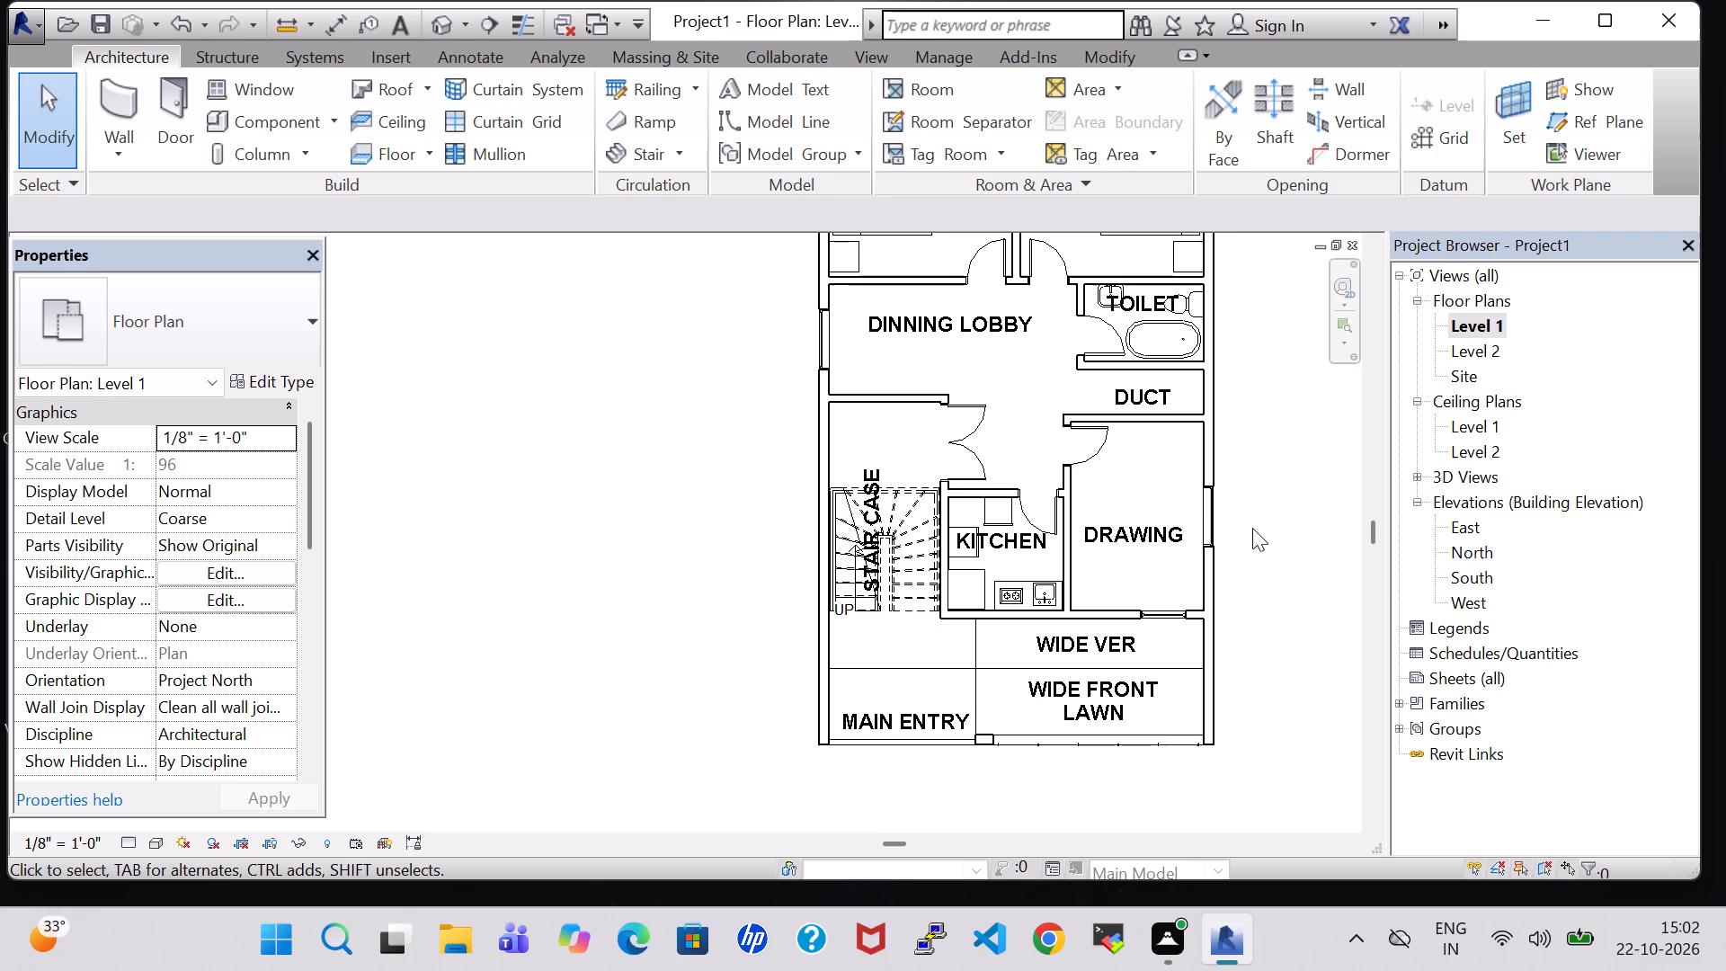
{"action": "middle_click_drag", "start_coordinate": [1272, 519], "coordinate": [1159, 535]}
{"action": "scroll", "coordinate": [1161, 529], "scroll_direction": "down", "scroll_amount": 1}
{"action": "middle_click_drag", "start_coordinate": [1188, 419], "coordinate": [1127, 431]}
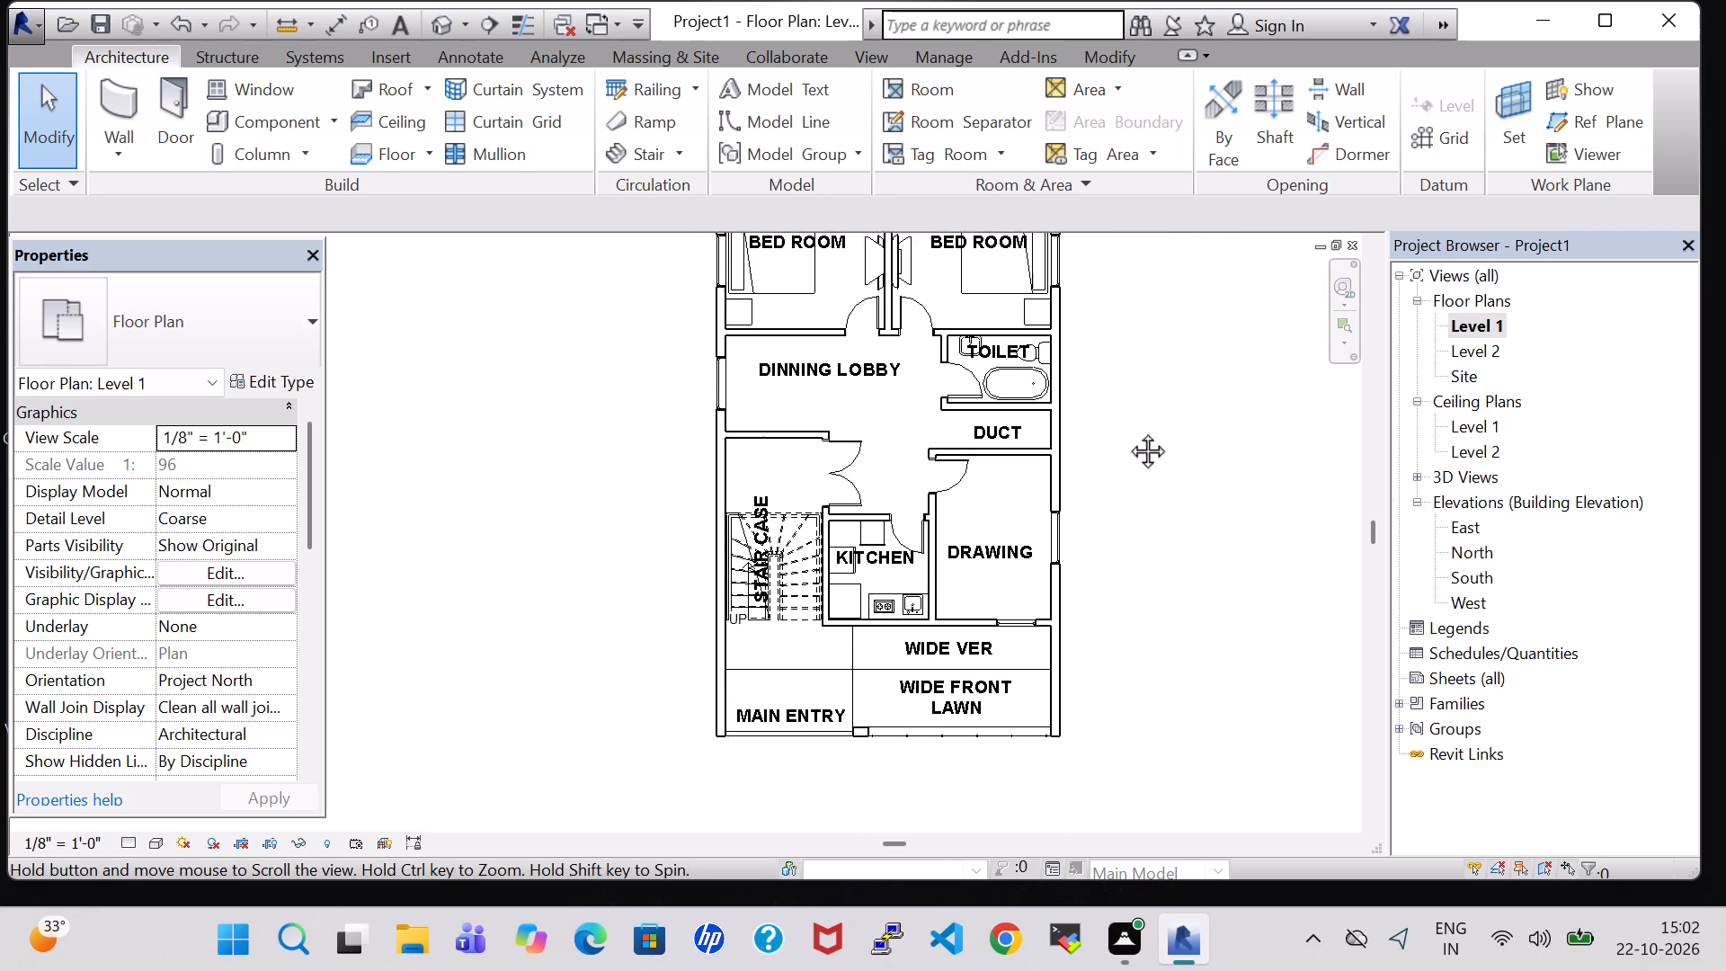
{"action": "middle_click_drag", "start_coordinate": [1127, 431], "coordinate": [1077, 482]}
{"action": "scroll", "coordinate": [1046, 468], "scroll_direction": "down", "scroll_amount": 1}
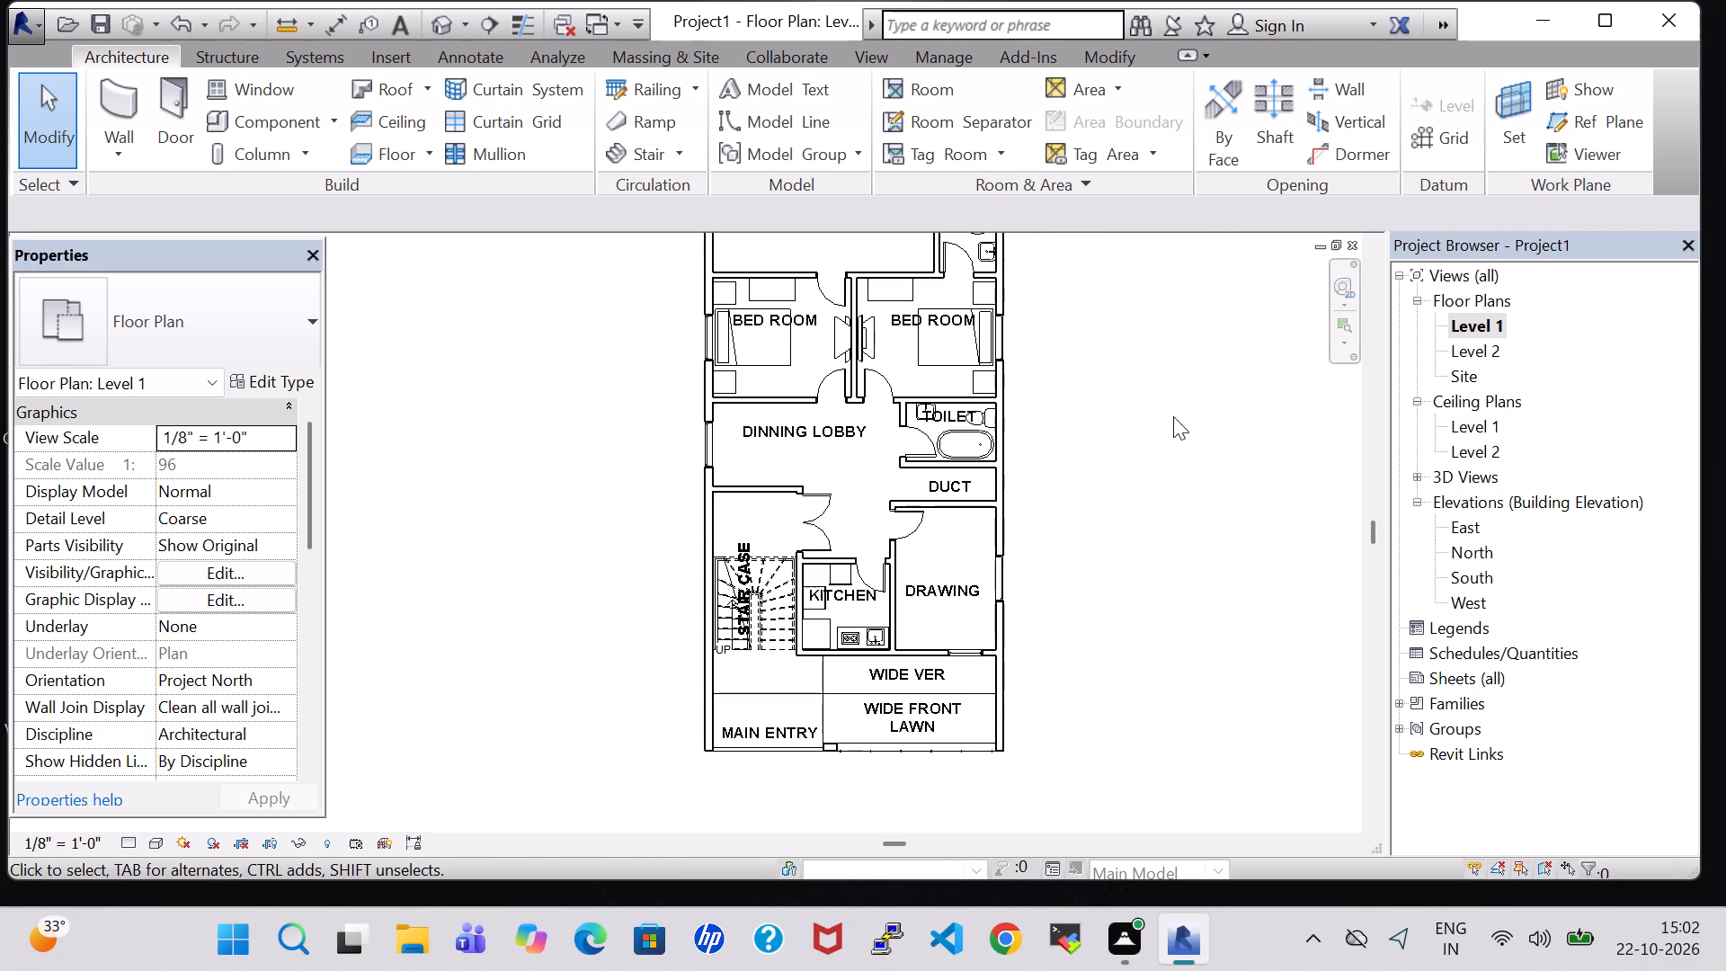
{"action": "scroll", "coordinate": [1038, 356], "scroll_direction": "down", "scroll_amount": 1}
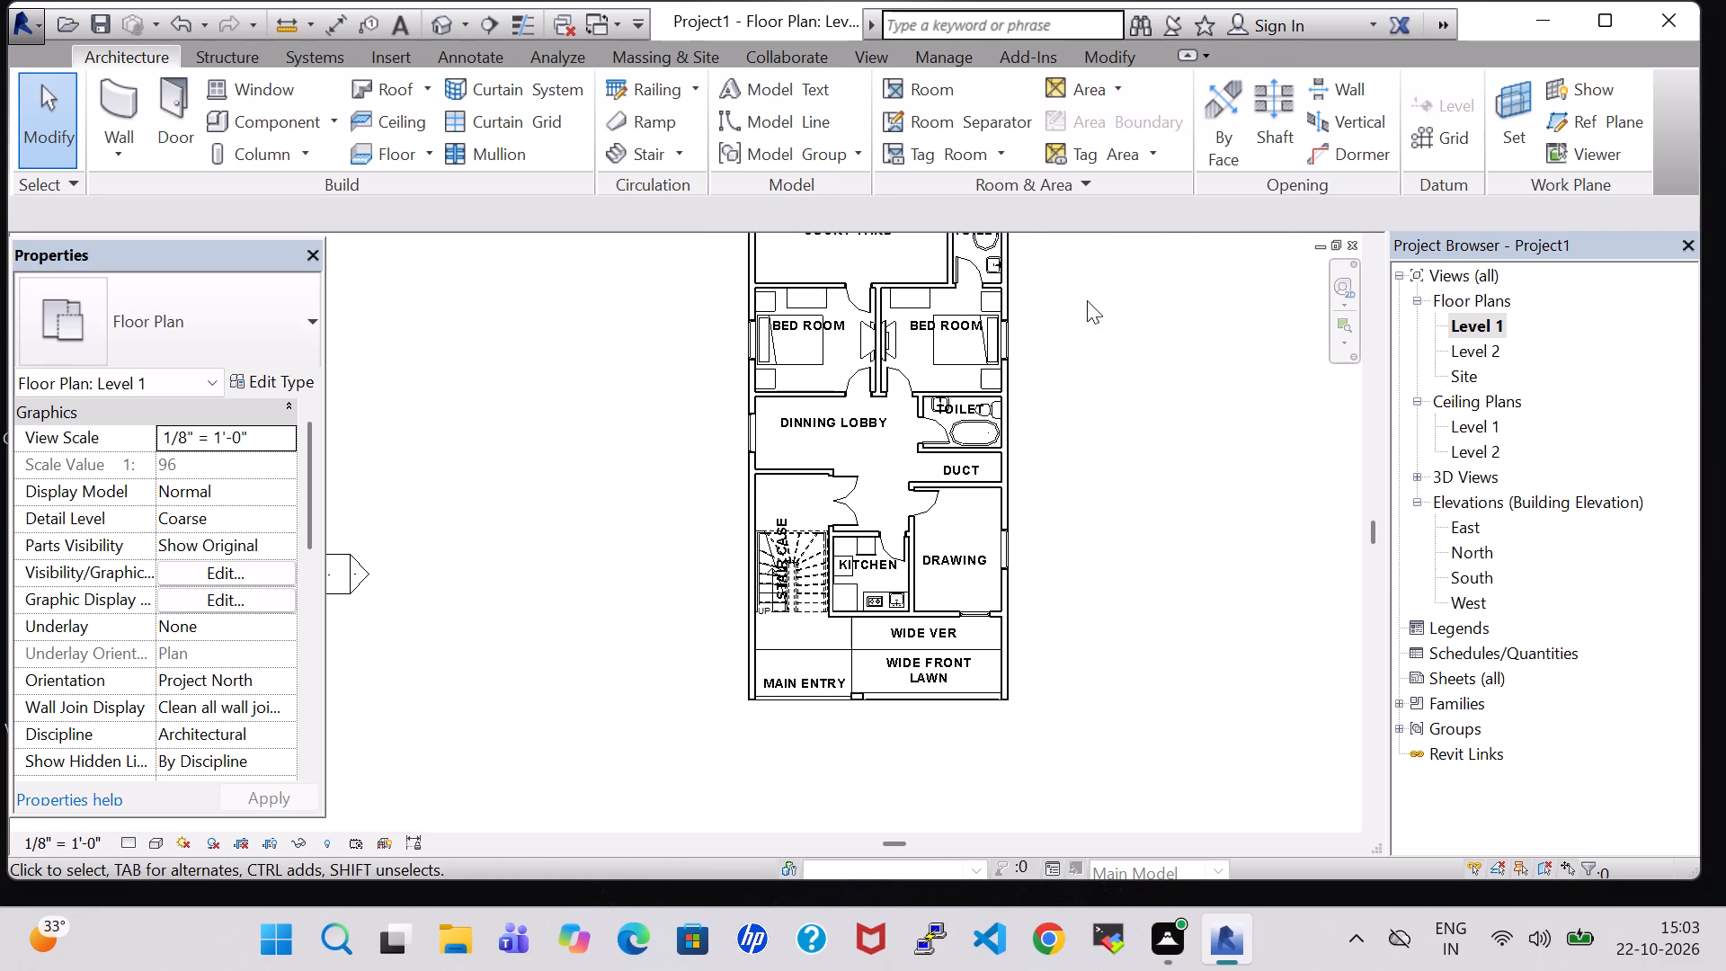
{"action": "middle_click_drag", "start_coordinate": [1090, 348], "coordinate": [1044, 485]}
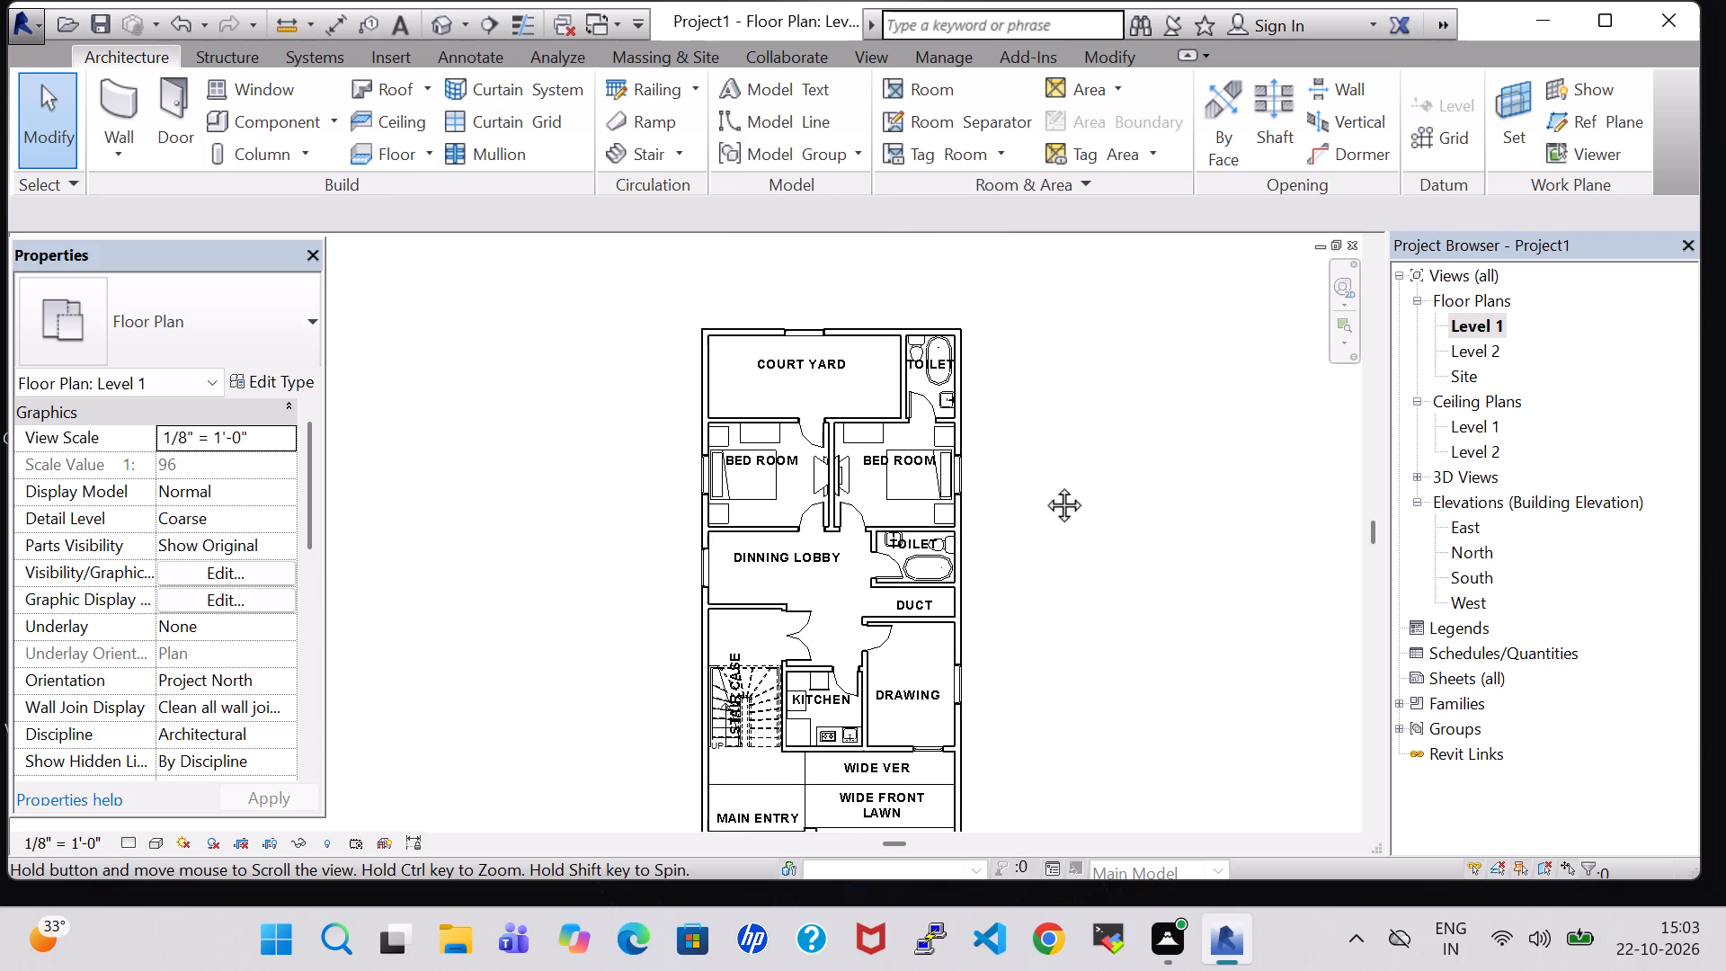
{"action": "middle_click_drag", "start_coordinate": [1044, 485], "coordinate": [1001, 433]}
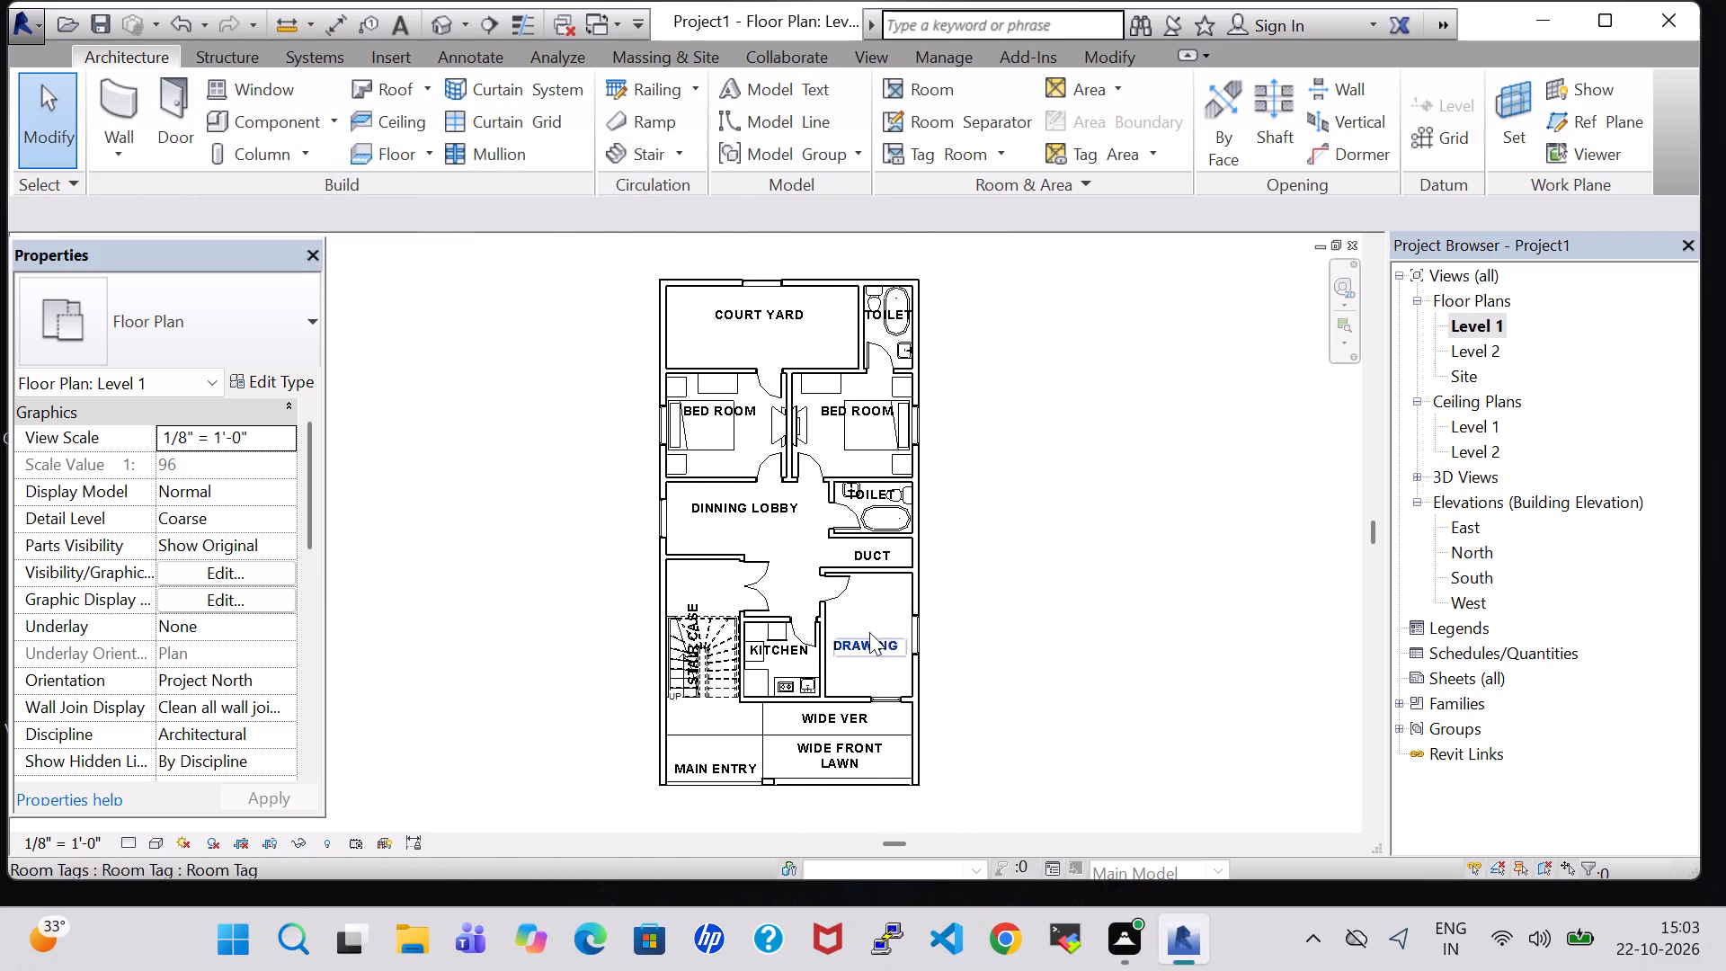
{"action": "left_click", "coordinate": [1045, 458]}
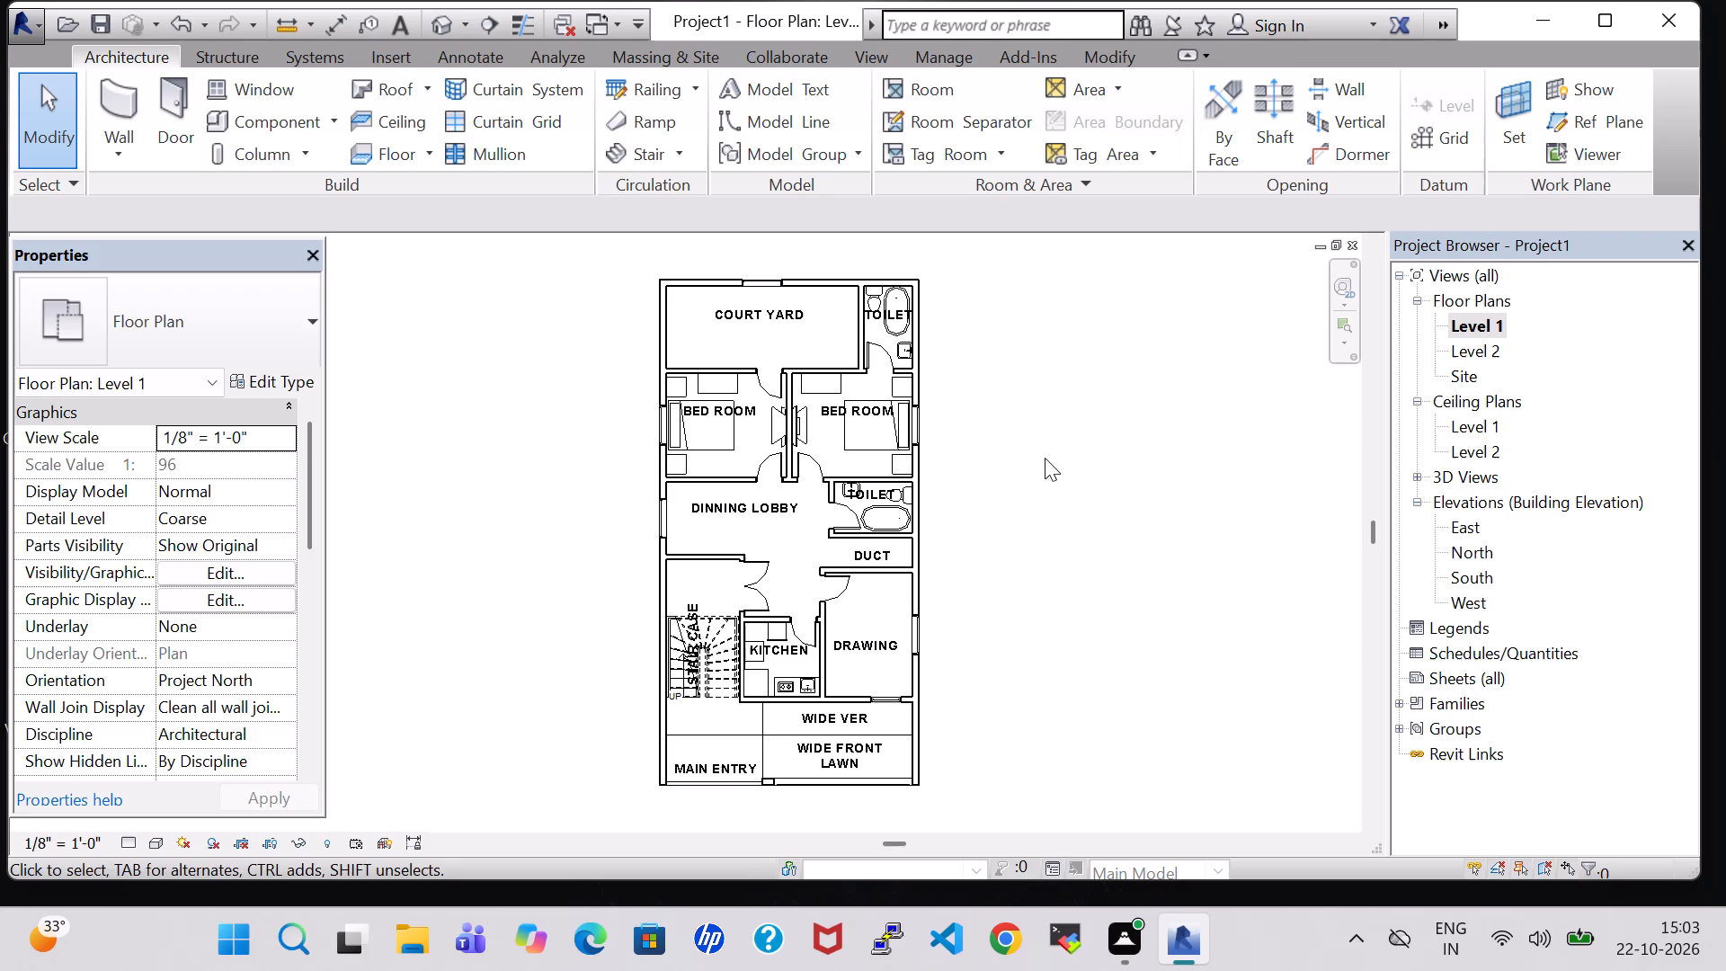
Load the Table-Dining Round w Chairs family from the Furniture > Tables folder.
{"action": "left_click", "coordinate": [254, 120]}
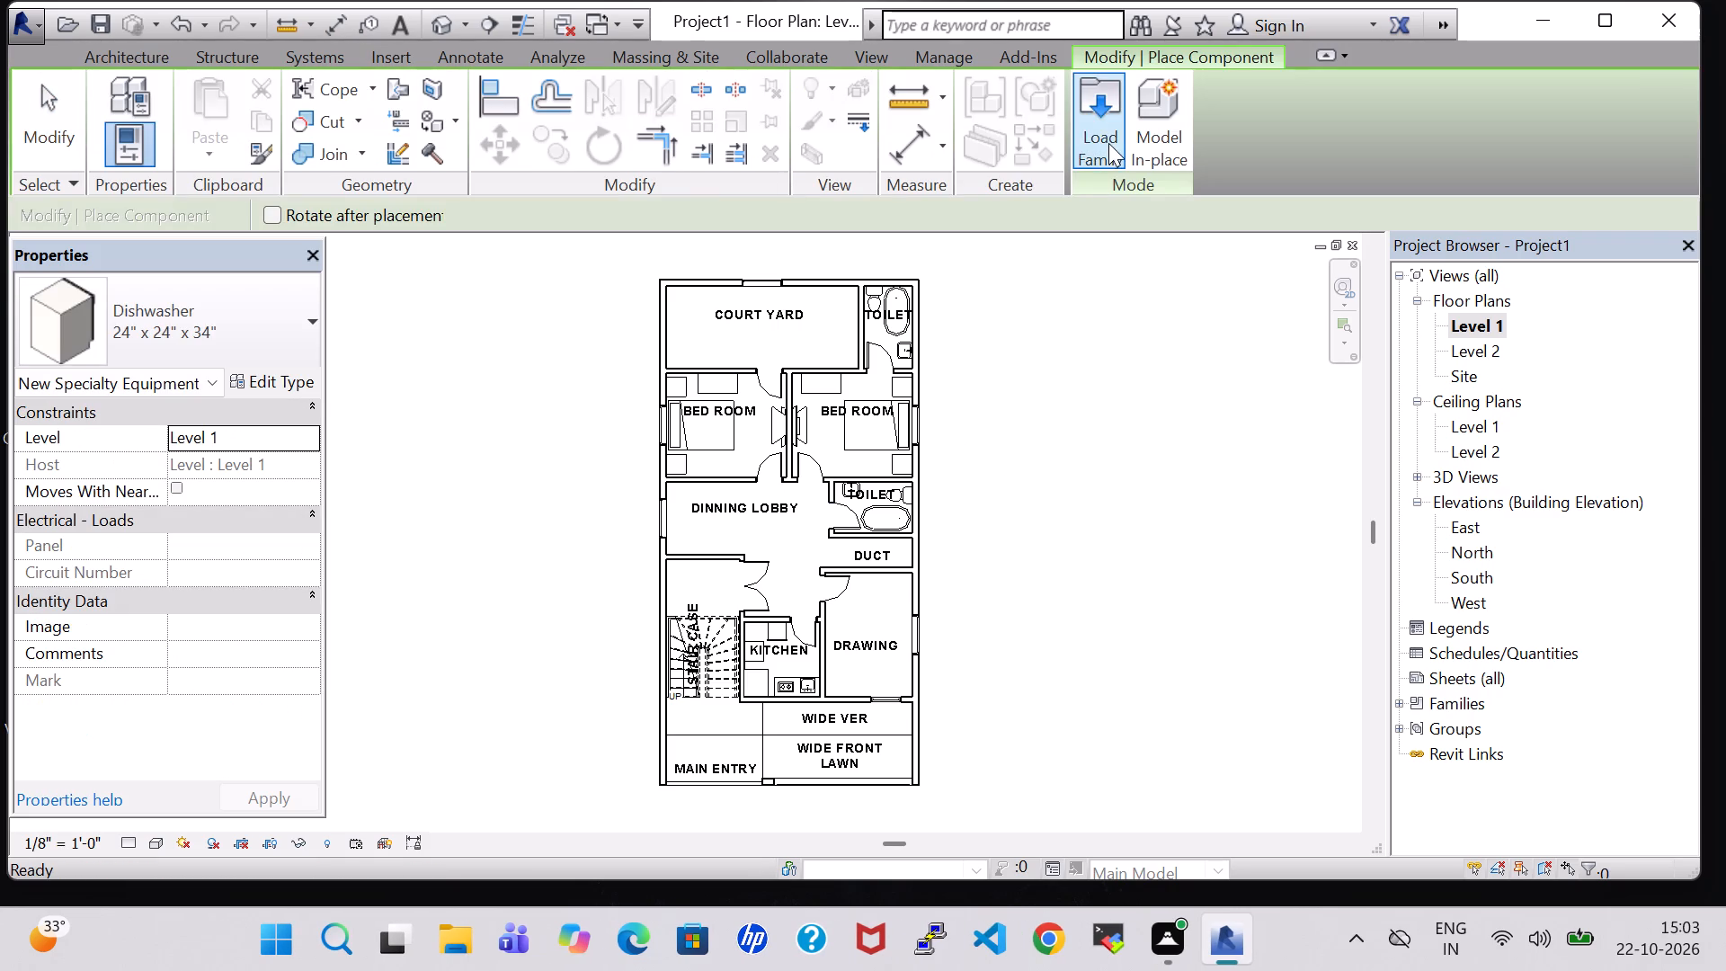
{"action": "left_click", "coordinate": [1113, 143]}
{"action": "scroll", "coordinate": [1128, 476], "scroll_direction": "down", "scroll_amount": 1}
{"action": "double_click", "coordinate": [1036, 381]}
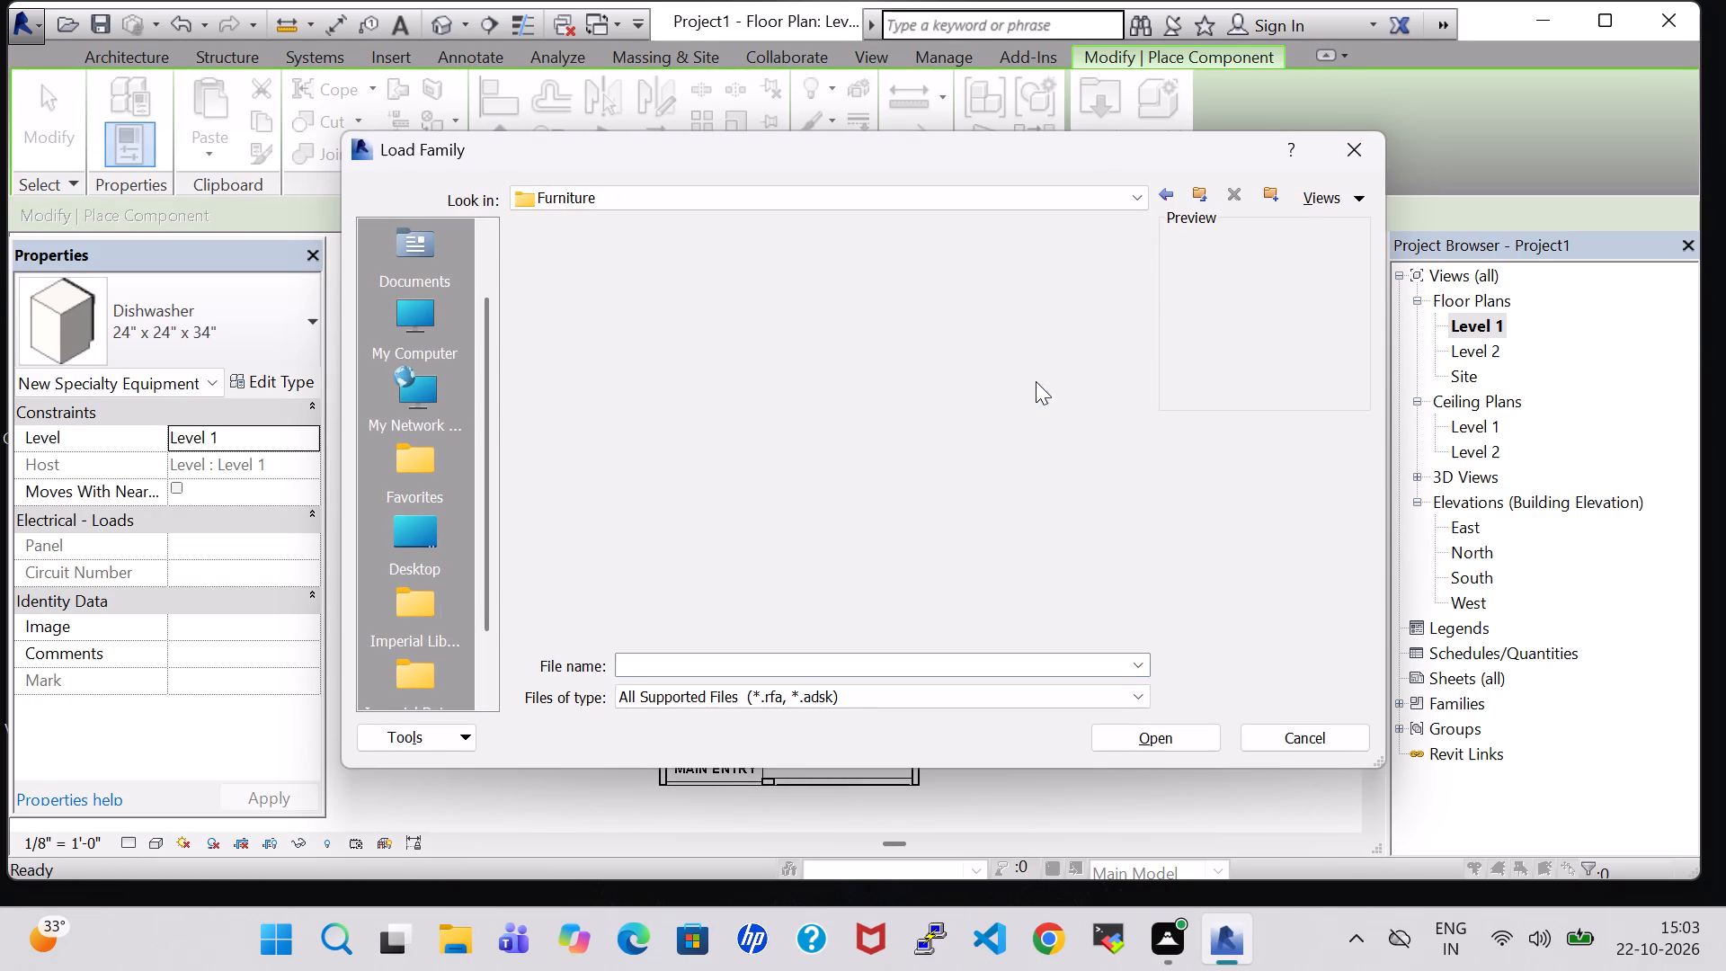
{"action": "double_click", "coordinate": [925, 298]}
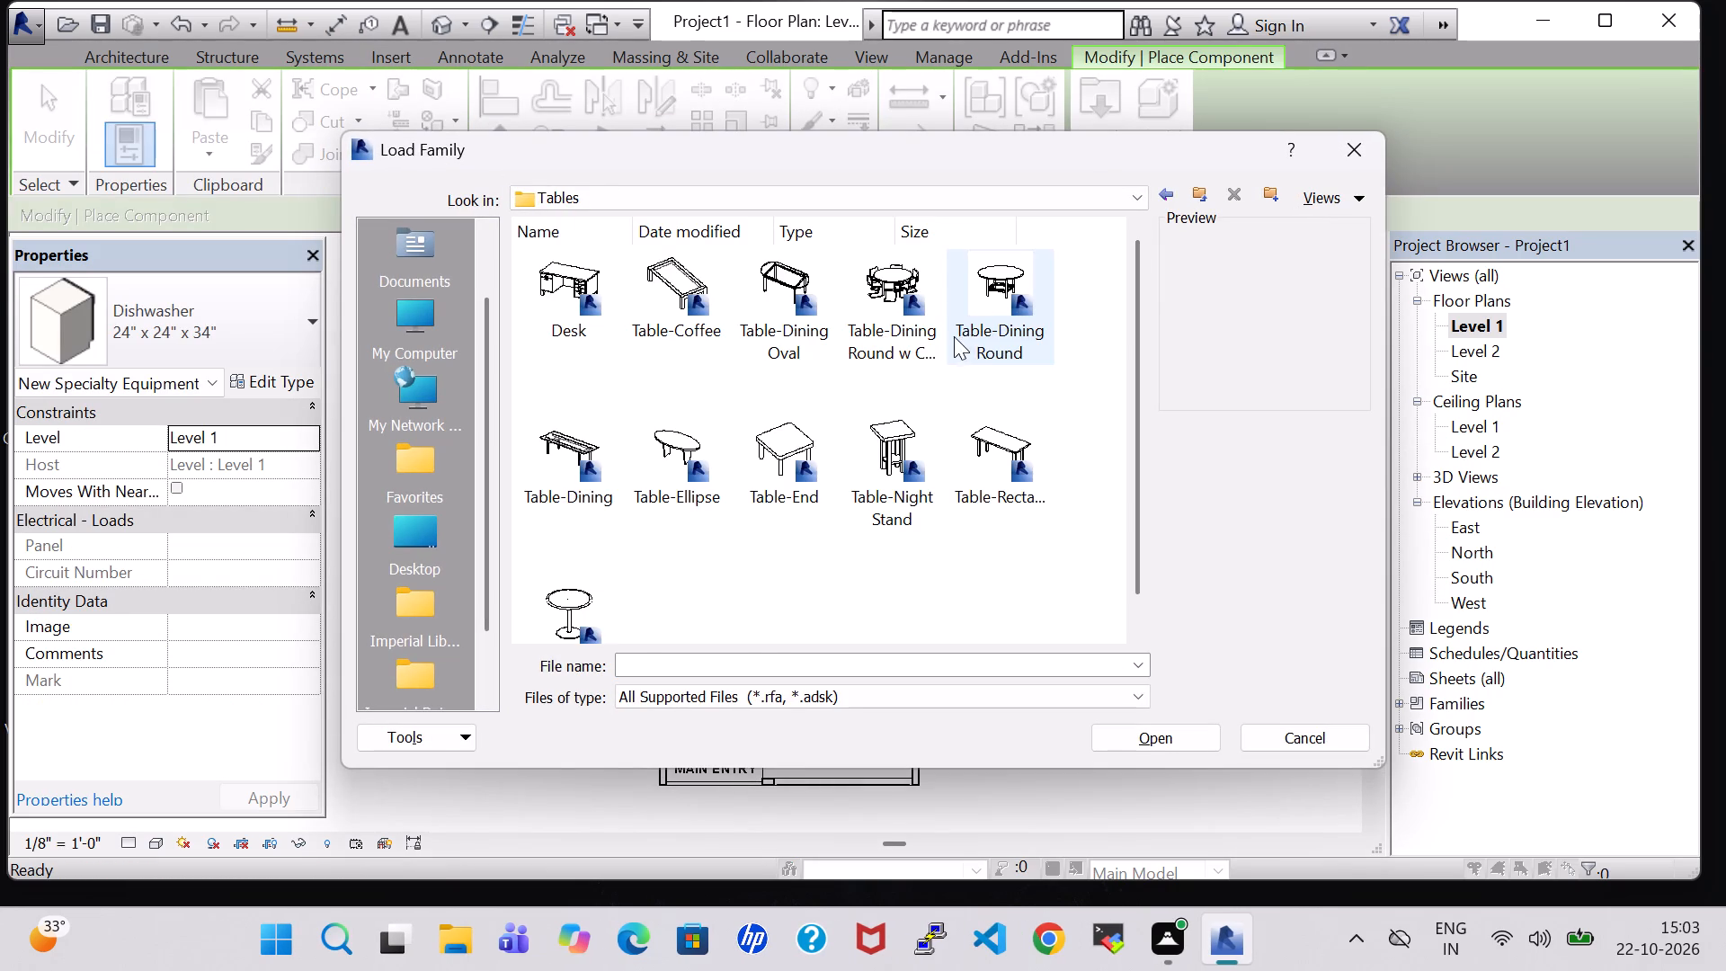
{"action": "left_click", "coordinate": [907, 307]}
{"action": "left_click", "coordinate": [1157, 737]}
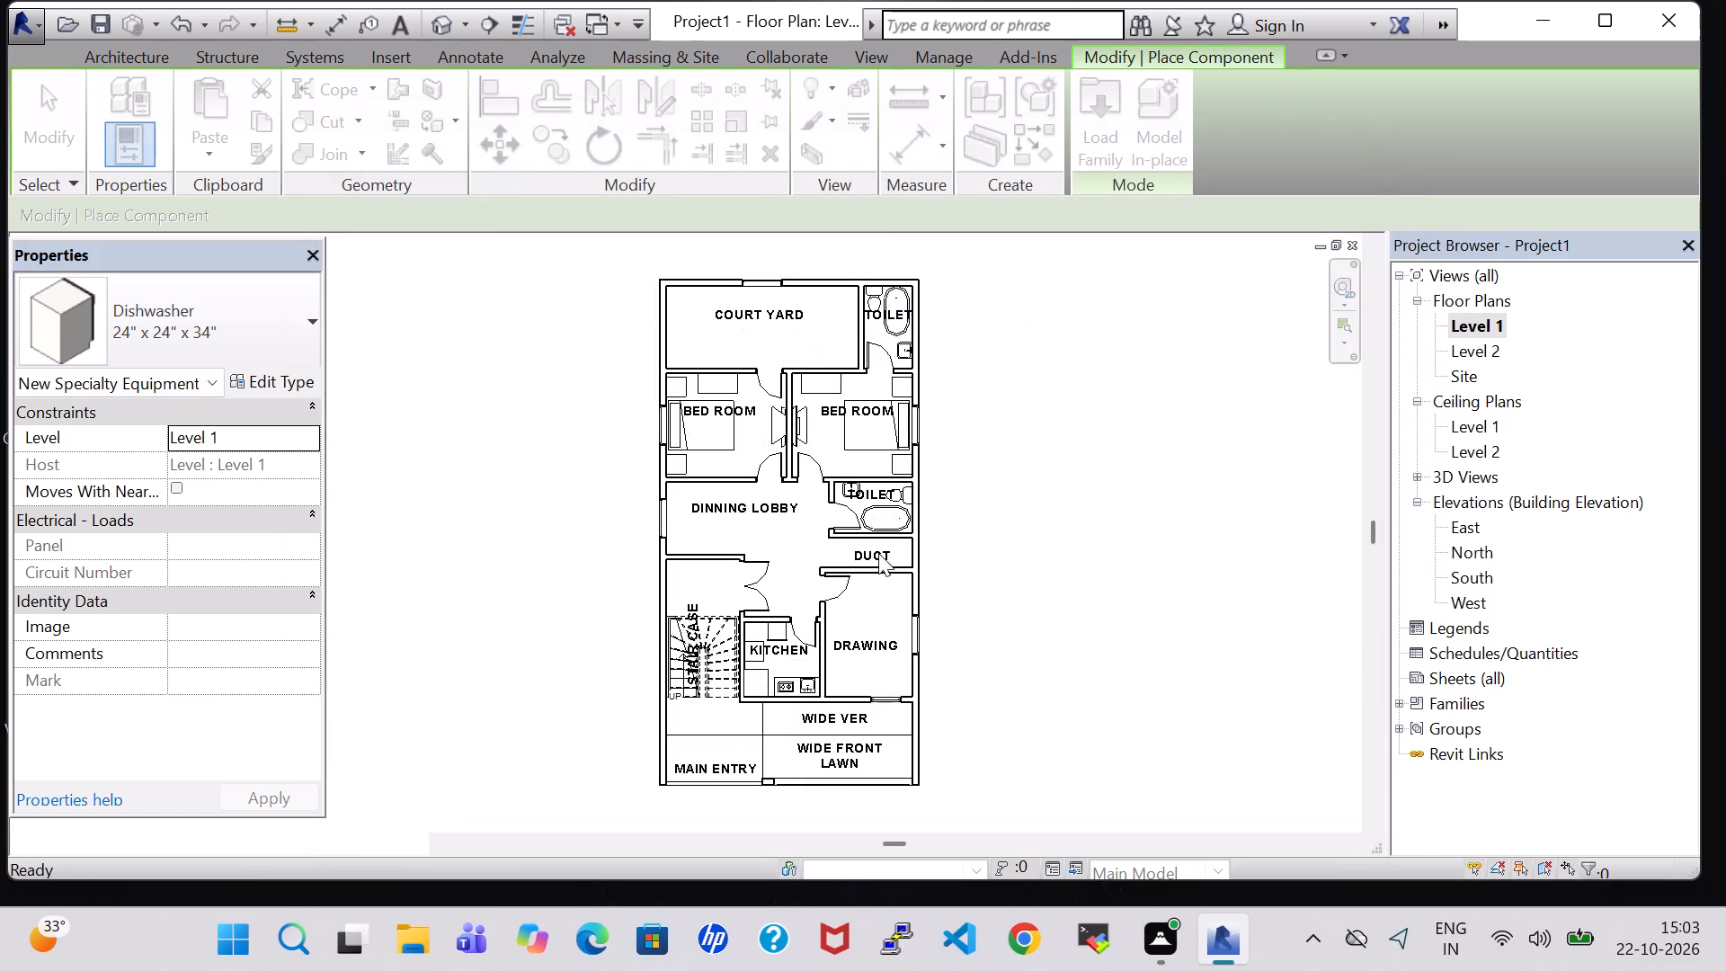
Place a 36" diameter round dining table with chairs in the west part of the Dinning Lobby.
{"action": "scroll", "coordinate": [796, 501], "scroll_direction": "up", "scroll_amount": 4}
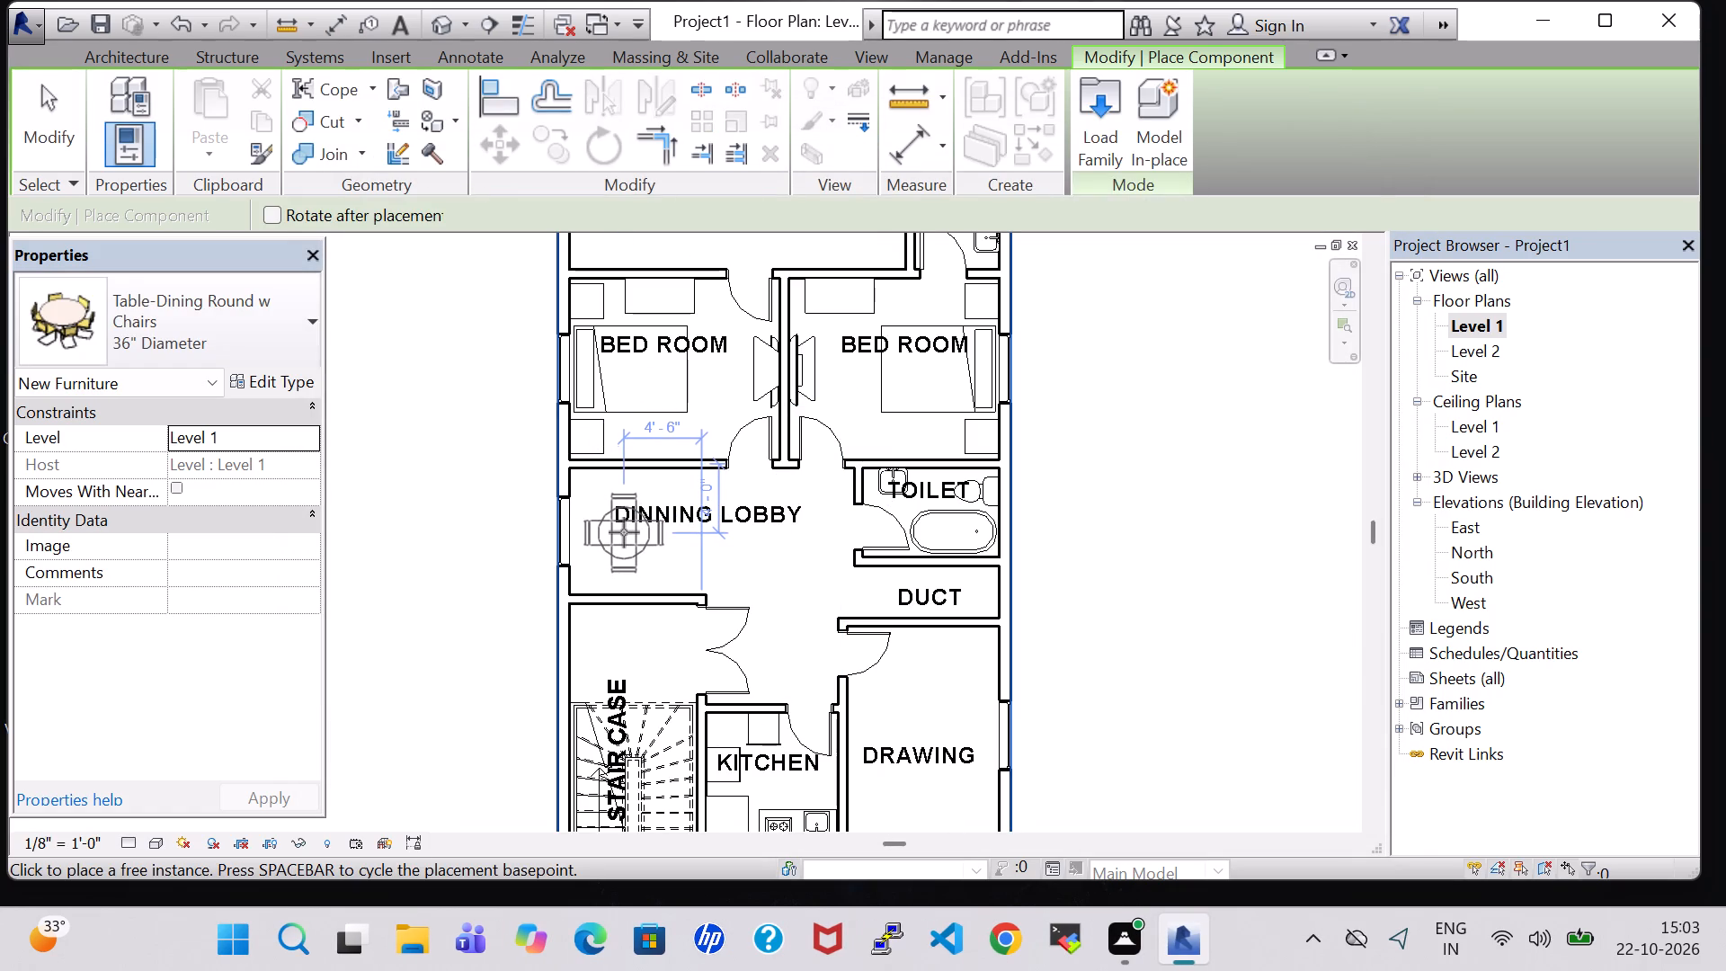
{"action": "left_click", "coordinate": [624, 532]}
{"action": "key", "text": "Escape"}
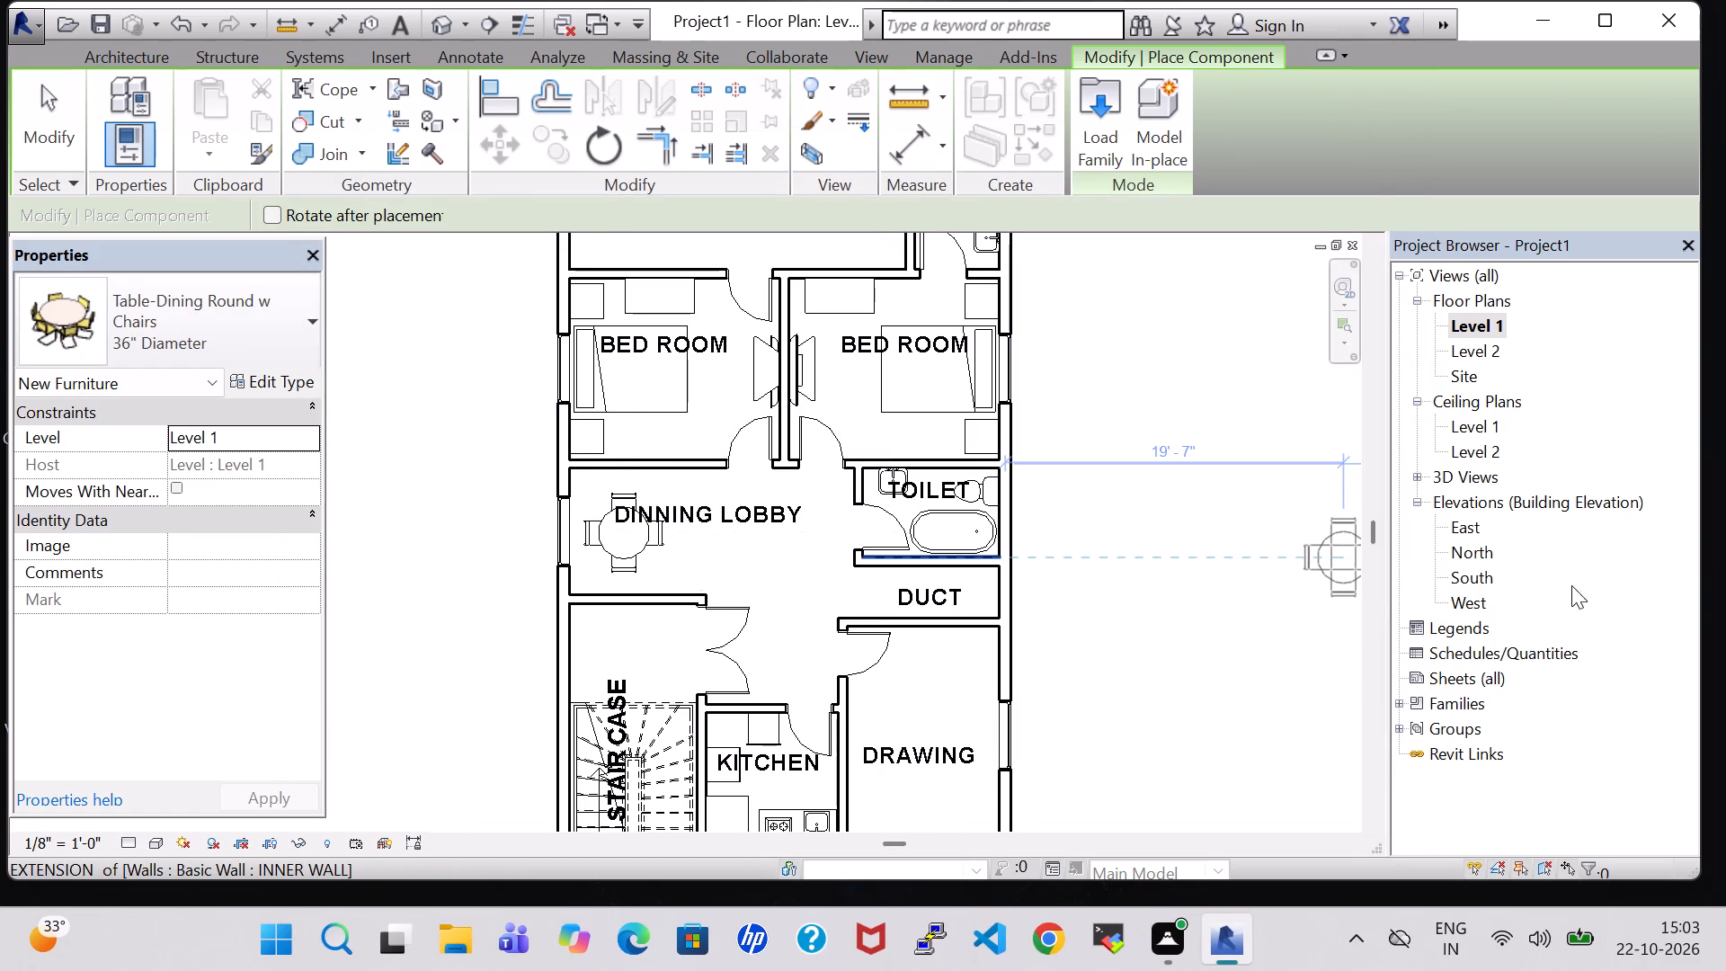
{"action": "key", "text": "Escape"}
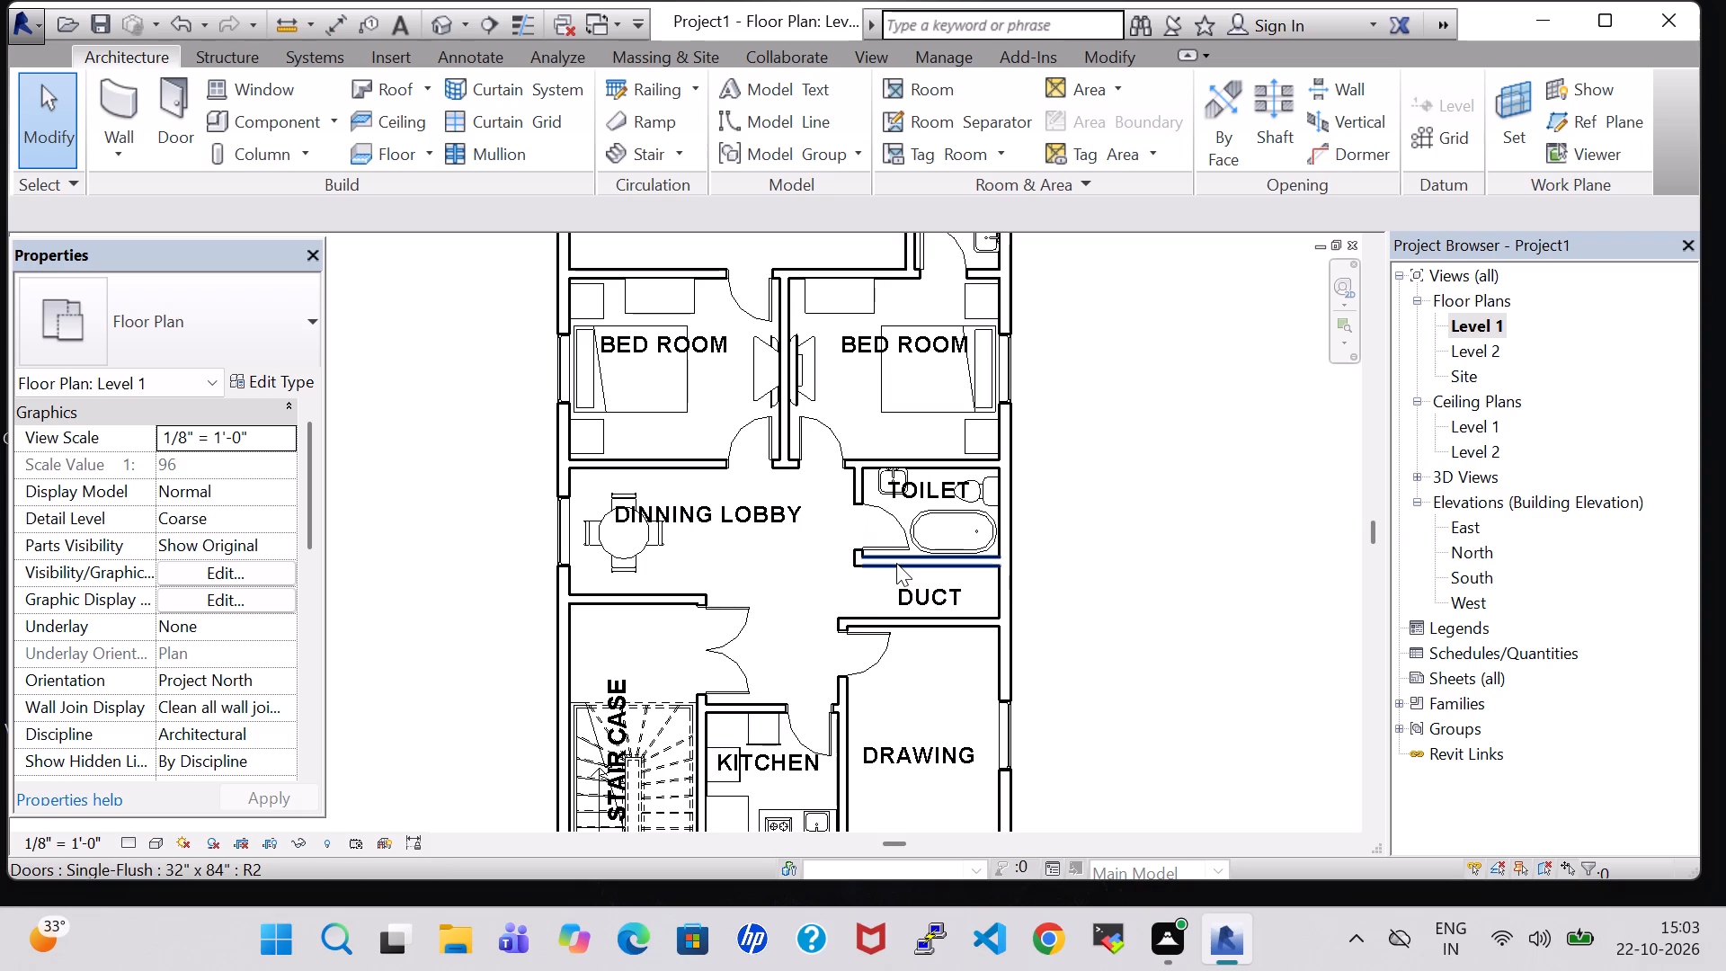
Nudge the 60" x 80" double glass door between the staircase and the passage about 4" south.
{"action": "left_click", "coordinate": [734, 626]}
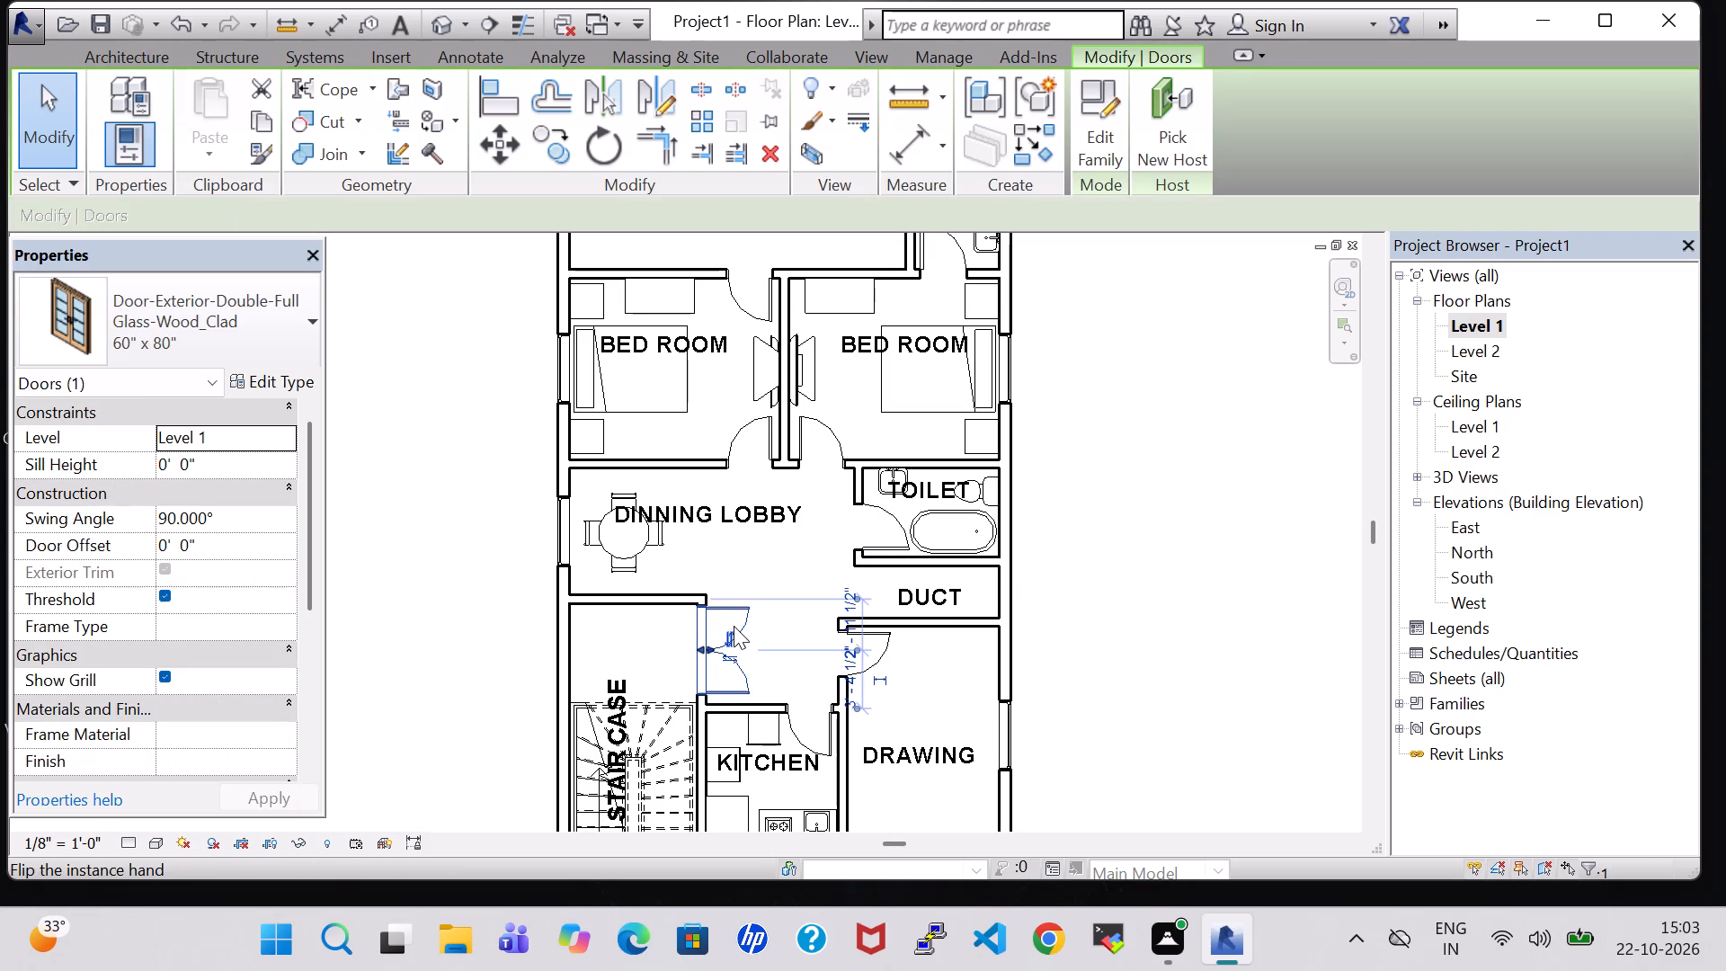
{"action": "key", "text": "Down"}
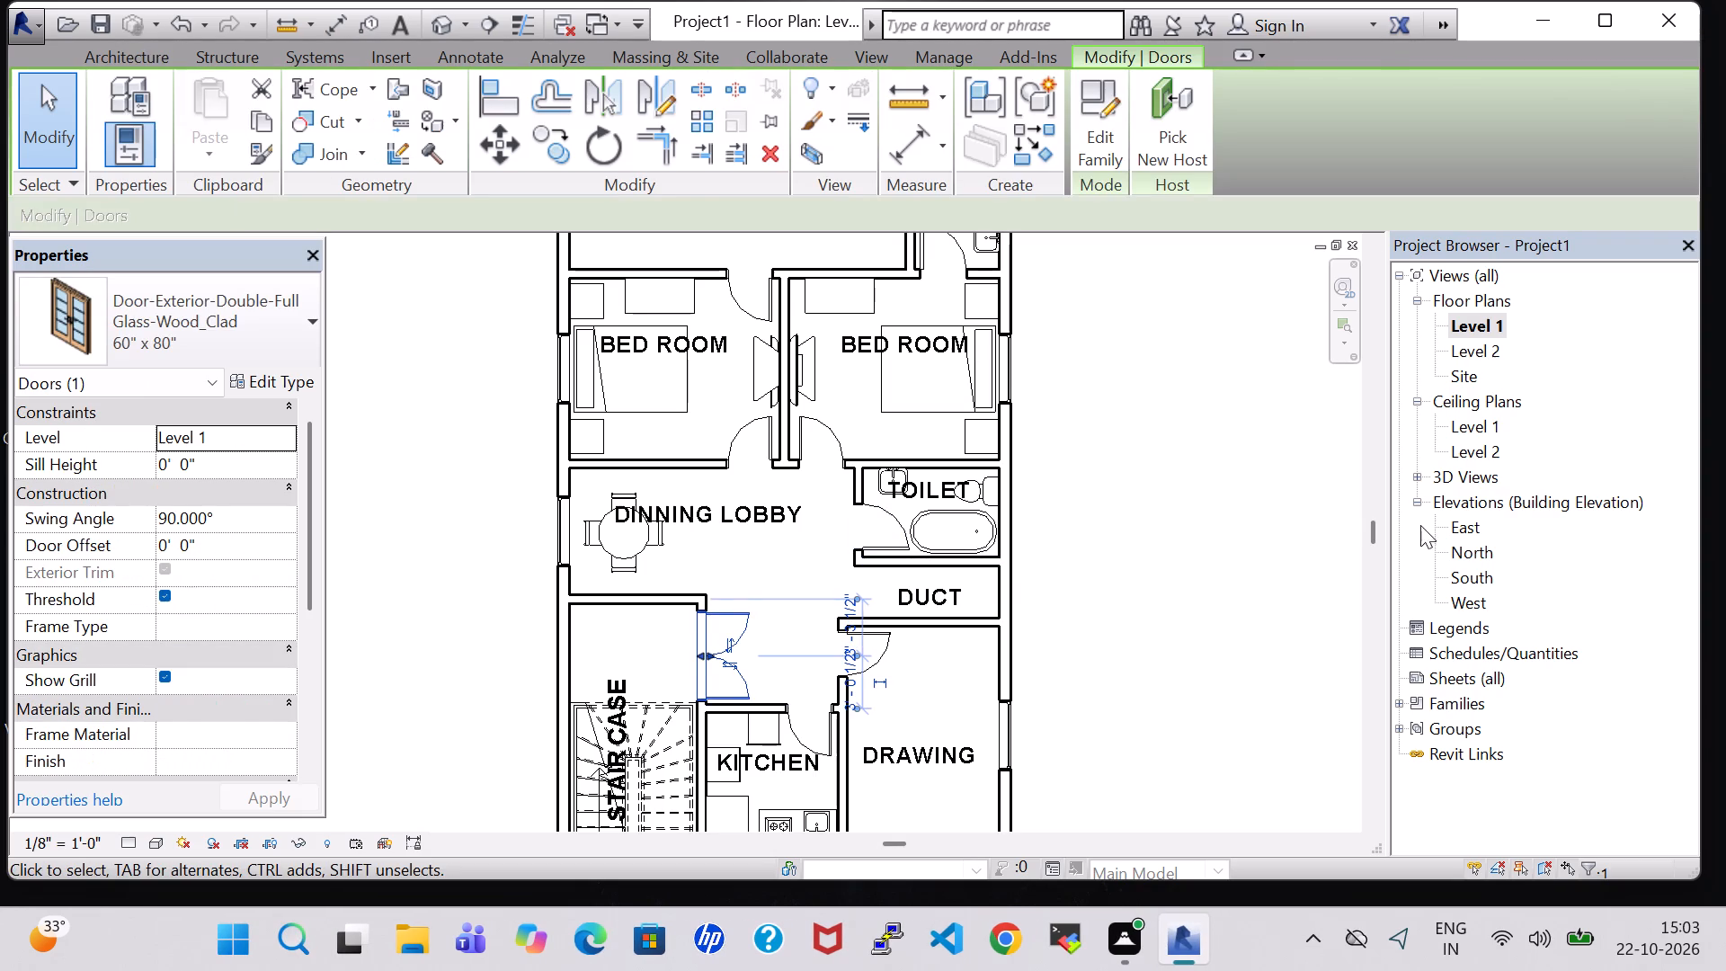
{"action": "left_click", "coordinate": [1236, 572]}
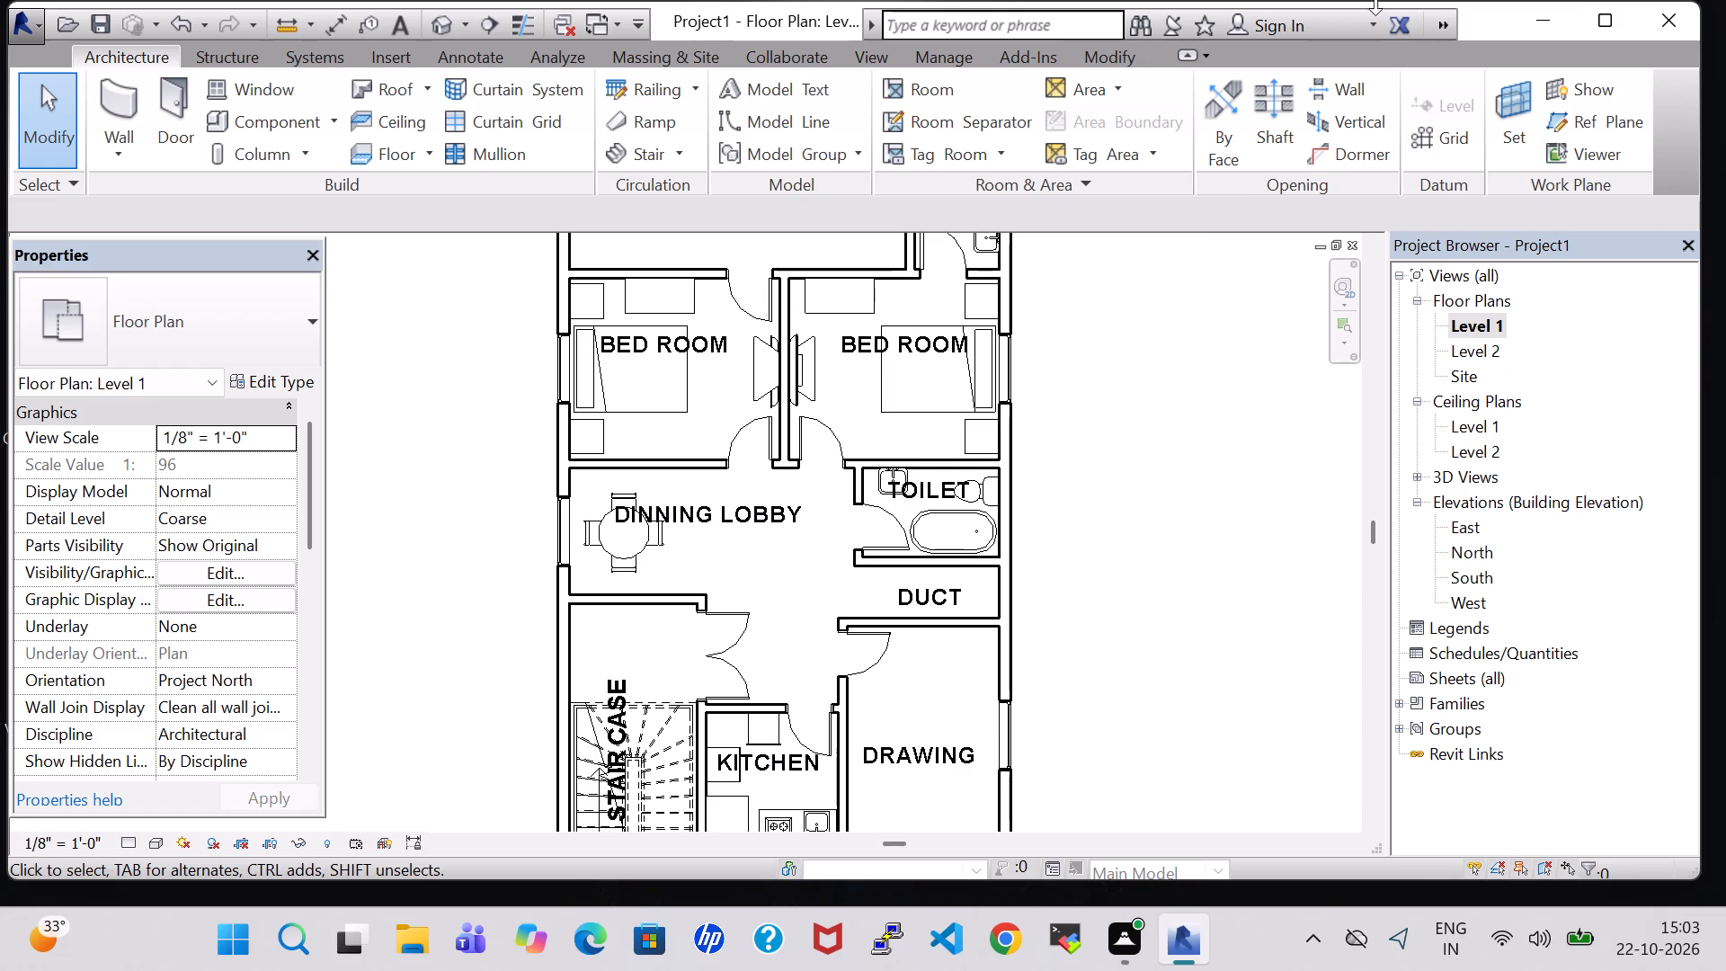
{"action": "scroll", "coordinate": [1331, 667], "scroll_direction": "down", "scroll_amount": 1}
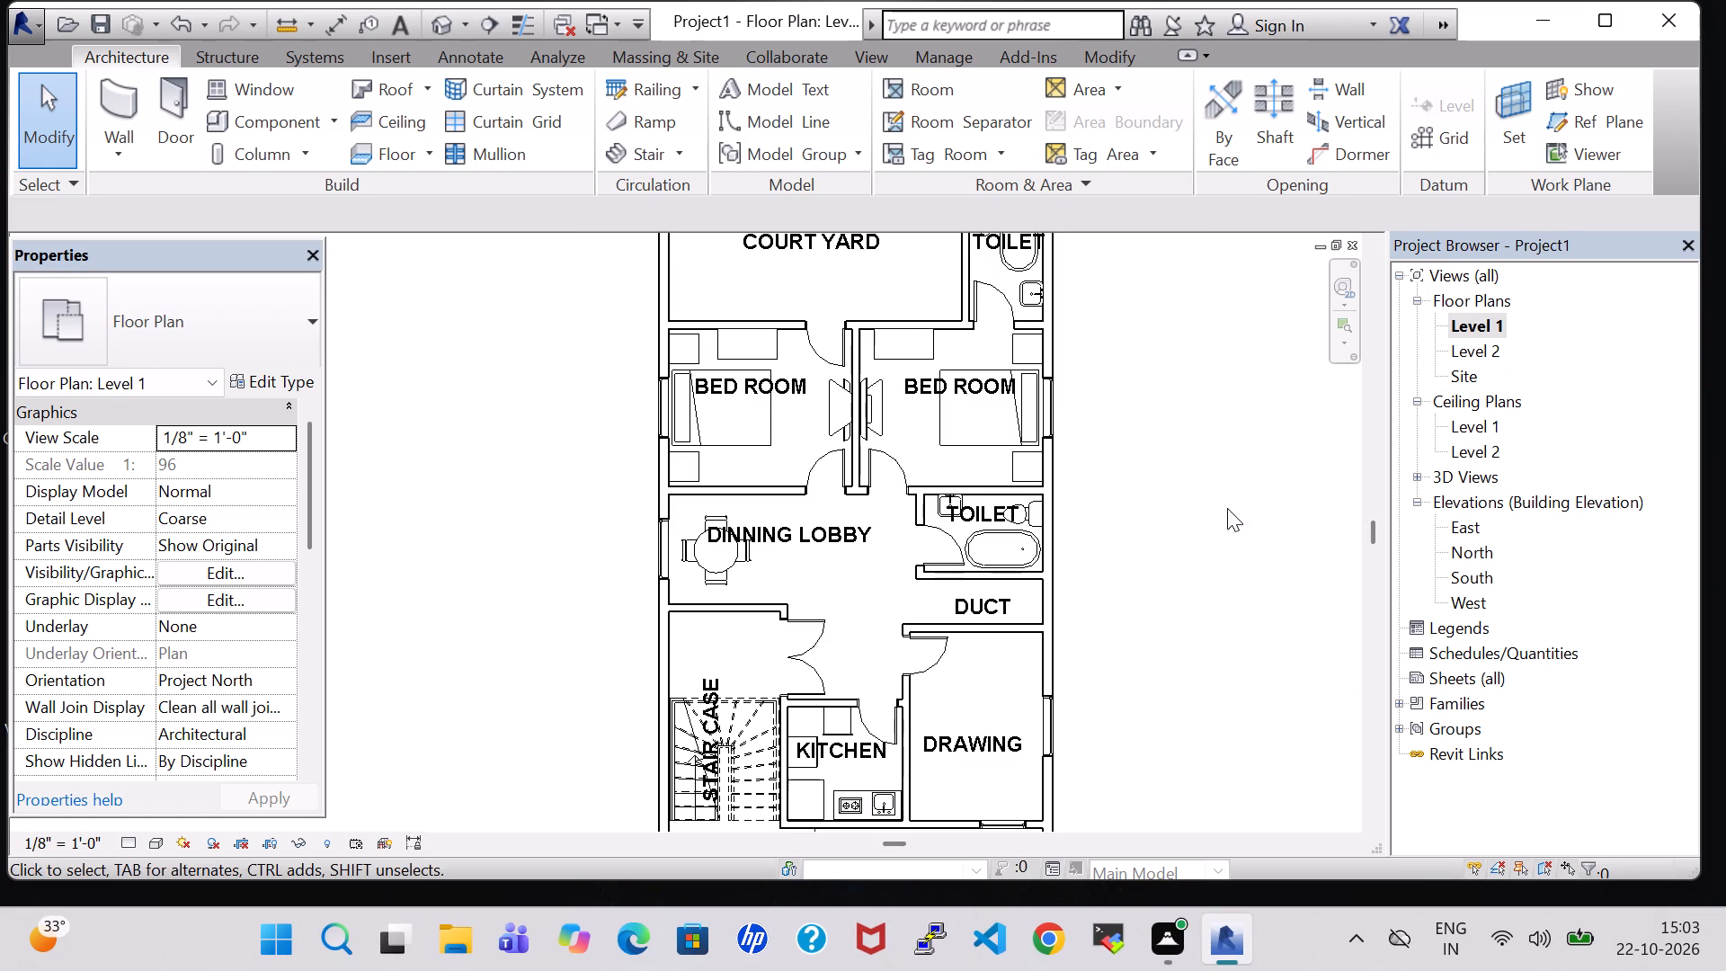
Load the Sofa-Corbu family from the Furniture > Seating folder.
{"action": "left_click", "coordinate": [243, 124]}
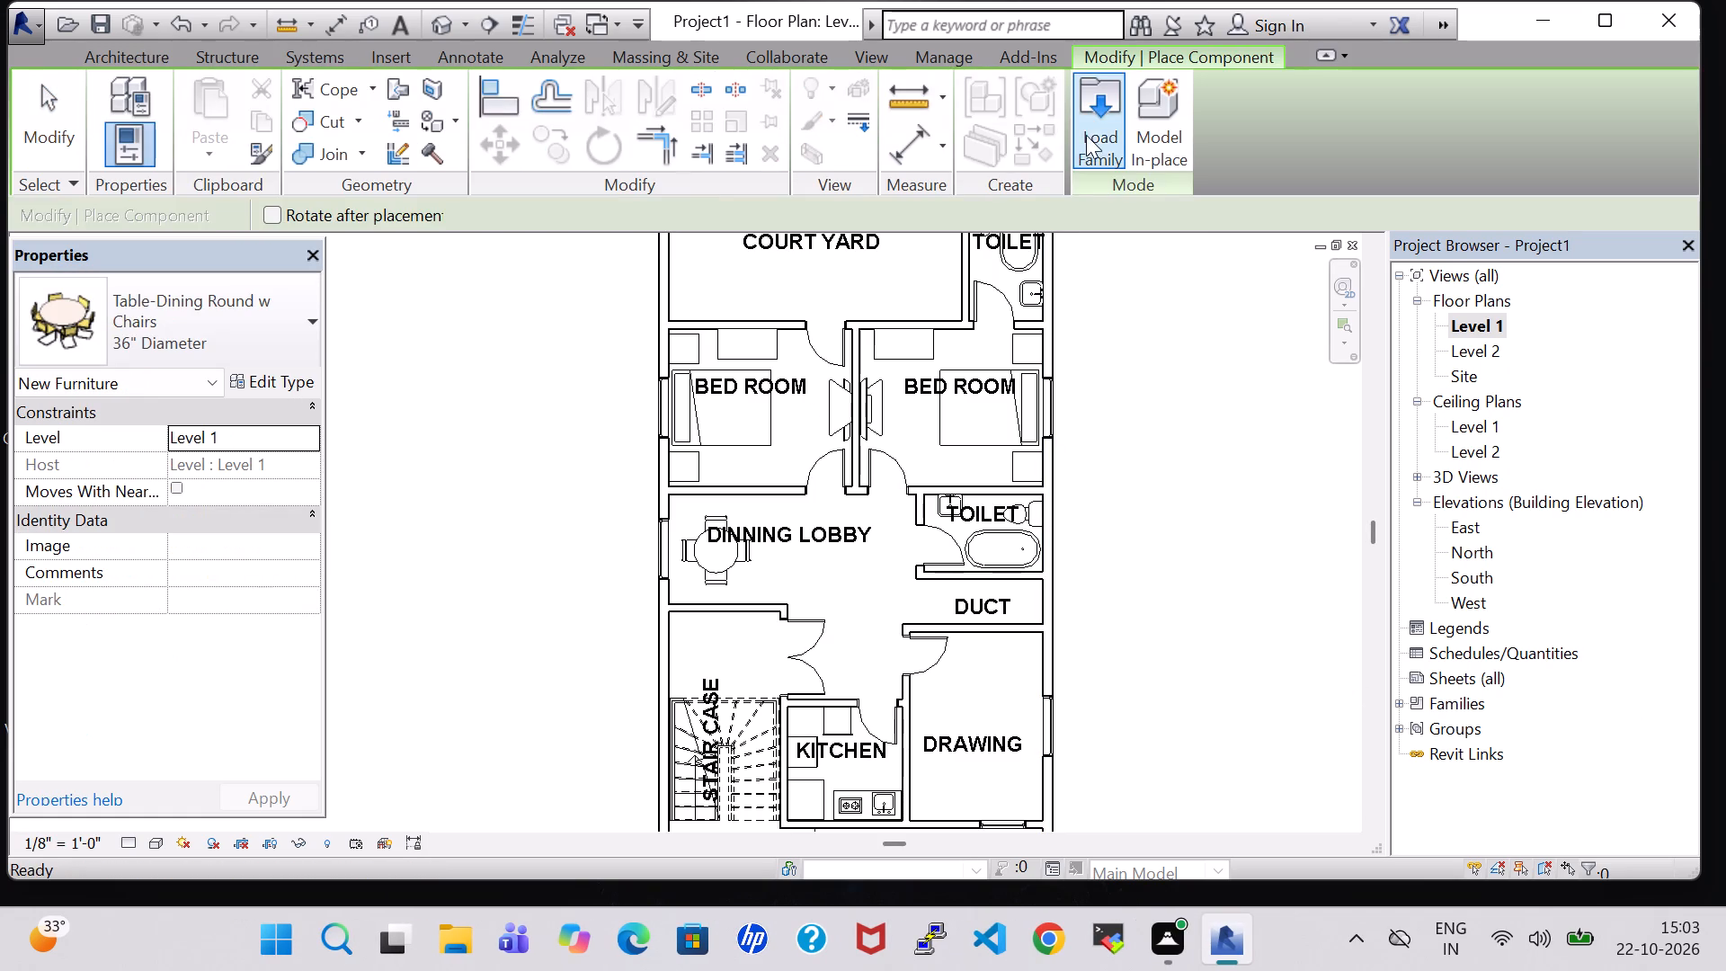
{"action": "left_click", "coordinate": [1094, 135]}
{"action": "scroll", "coordinate": [1040, 411], "scroll_direction": "down", "scroll_amount": 1}
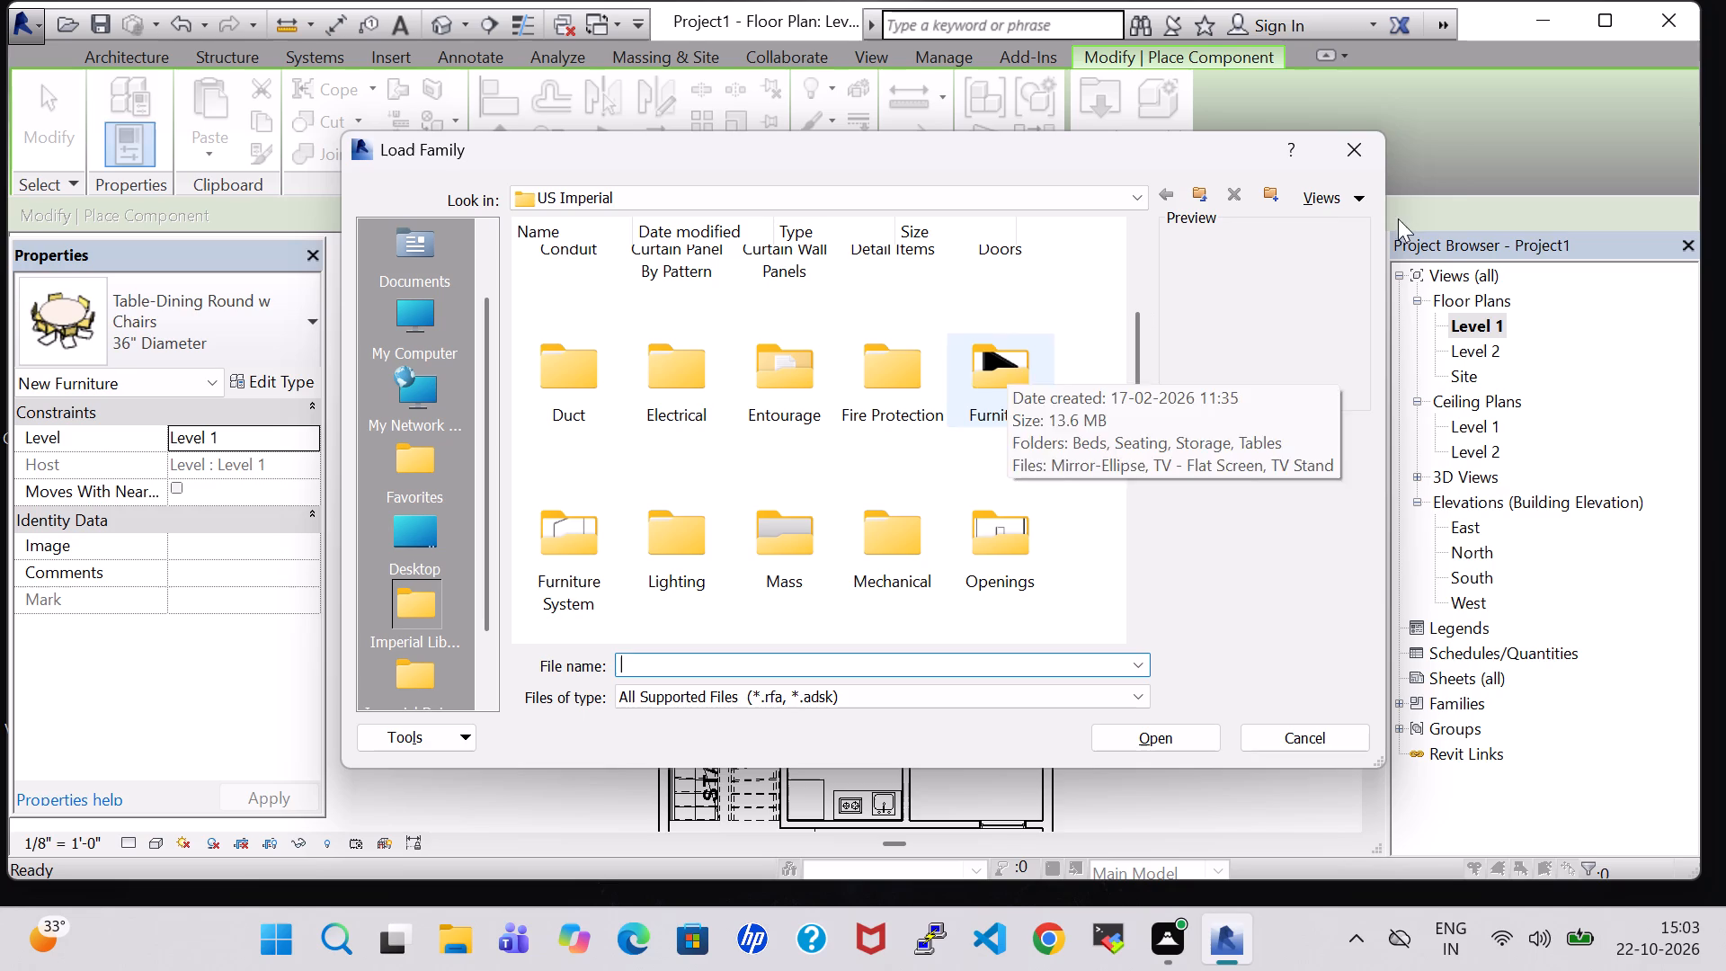
{"action": "double_click", "coordinate": [1000, 363]}
{"action": "double_click", "coordinate": [695, 288]}
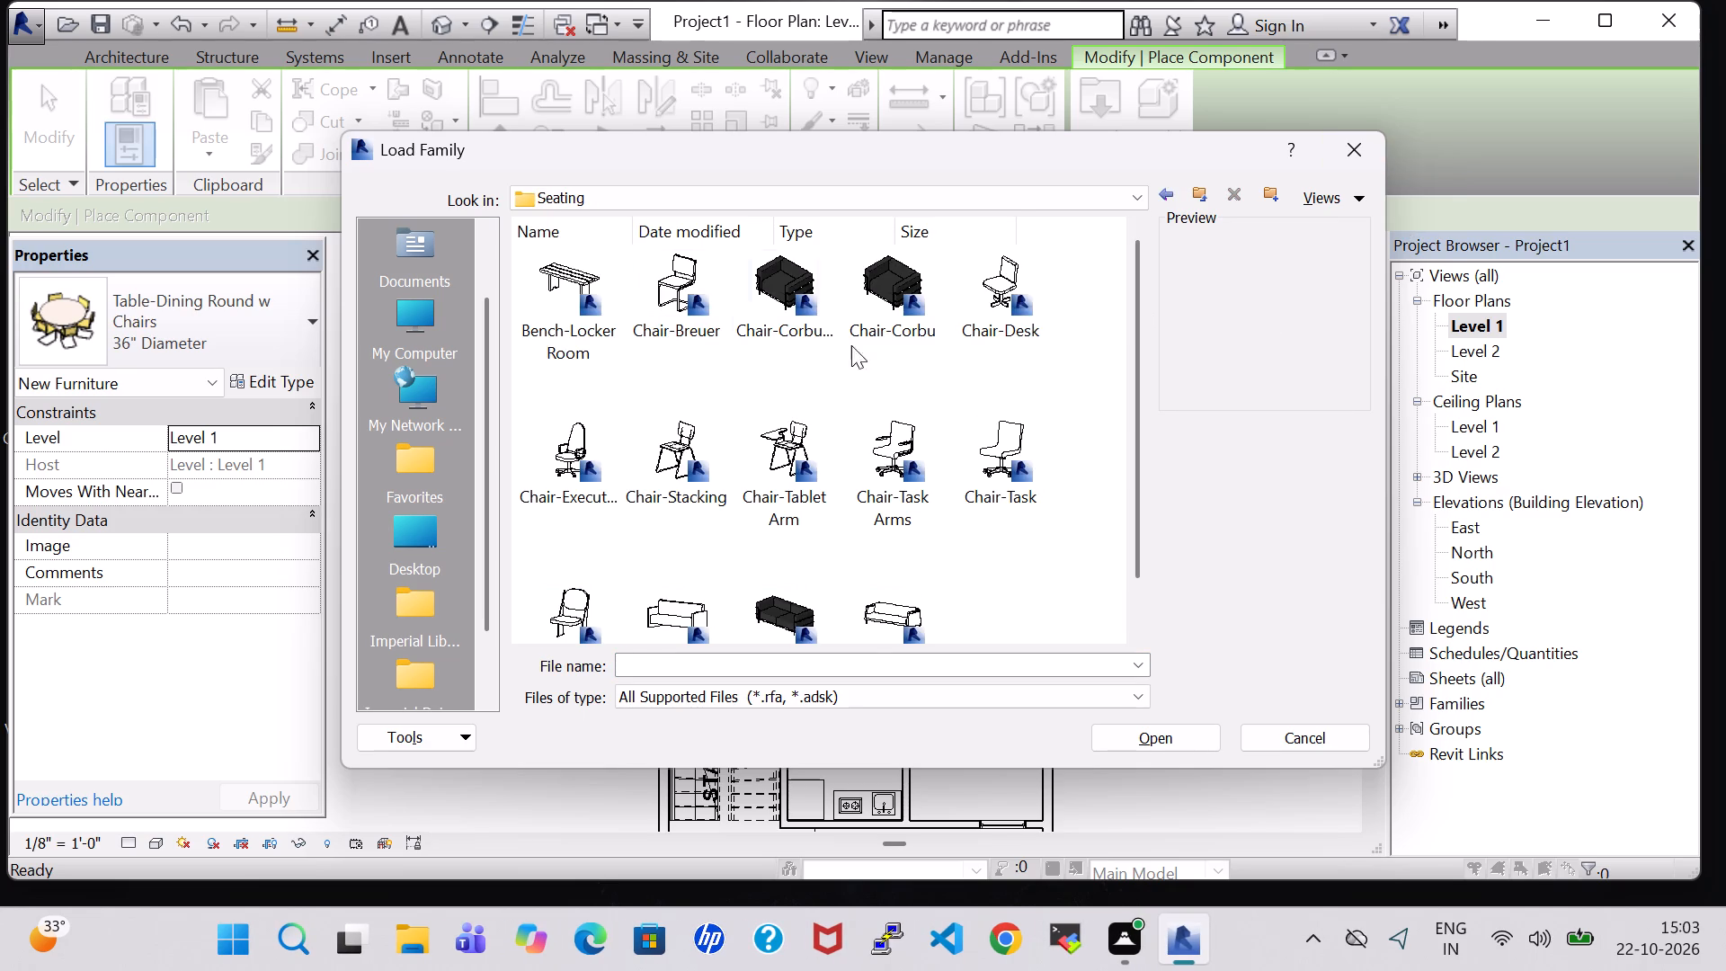
{"action": "left_click", "coordinate": [732, 610]}
{"action": "left_click", "coordinate": [1176, 748]}
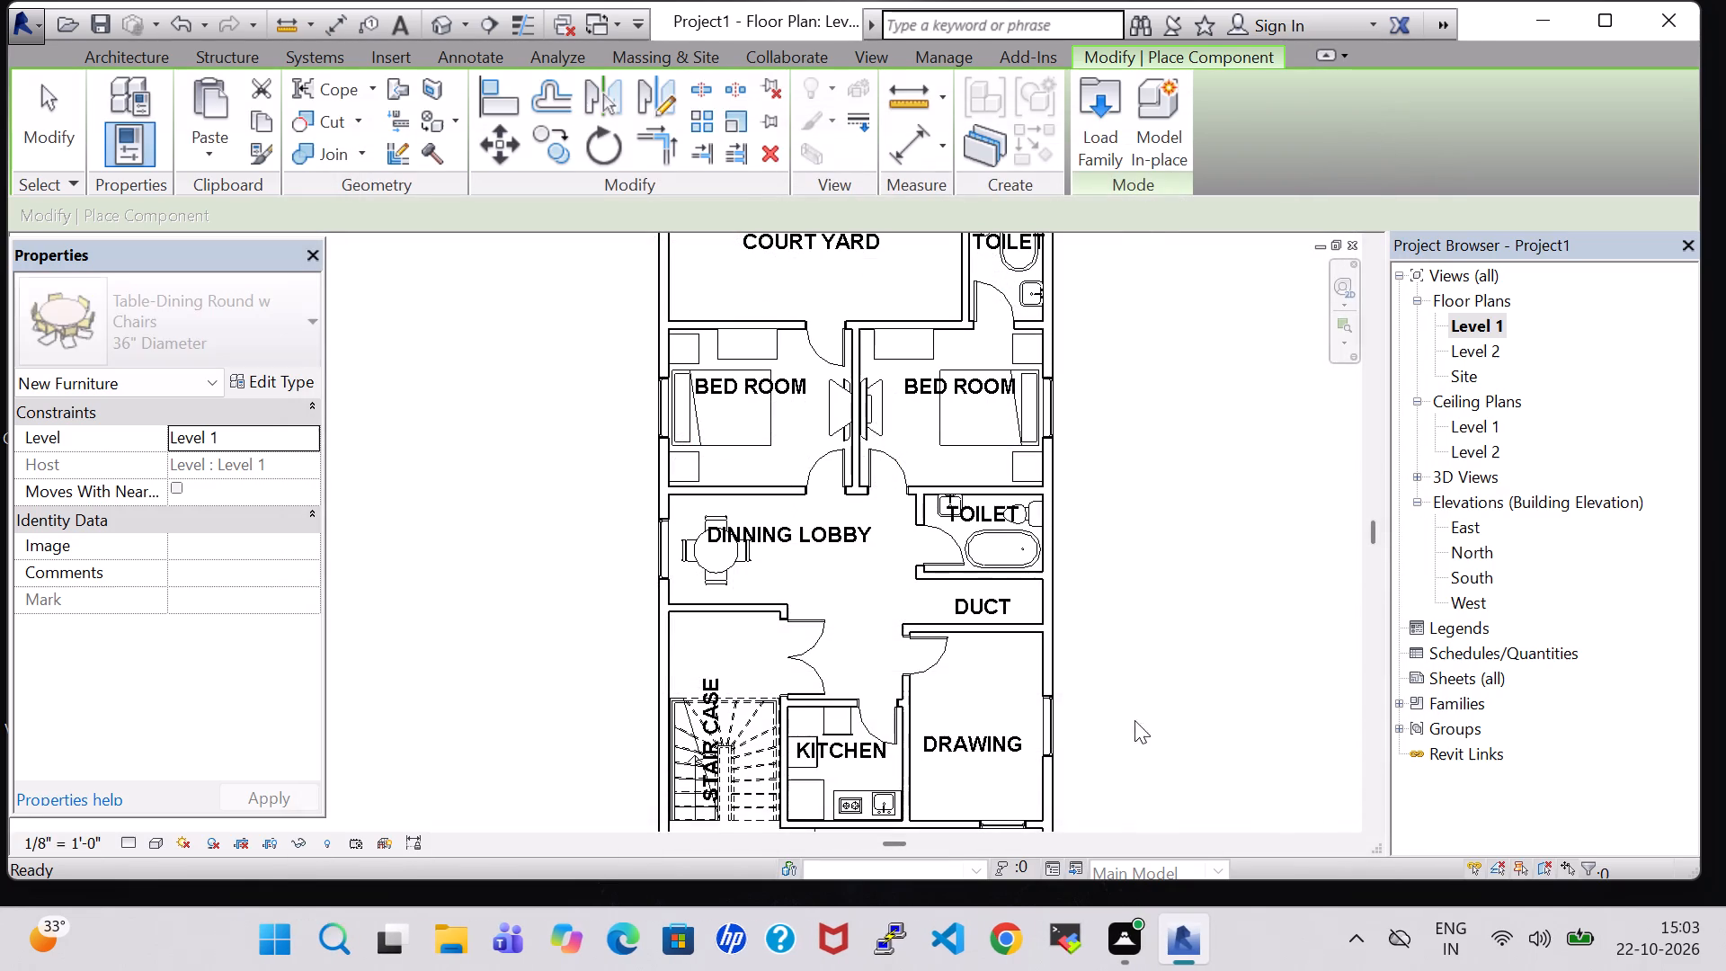
Place a Sofa-Corbu sofa in the Dinning Lobby east of the dining table, nudged about 6" east and 6" north.
{"action": "scroll", "coordinate": [831, 588], "scroll_direction": "up", "scroll_amount": 2}
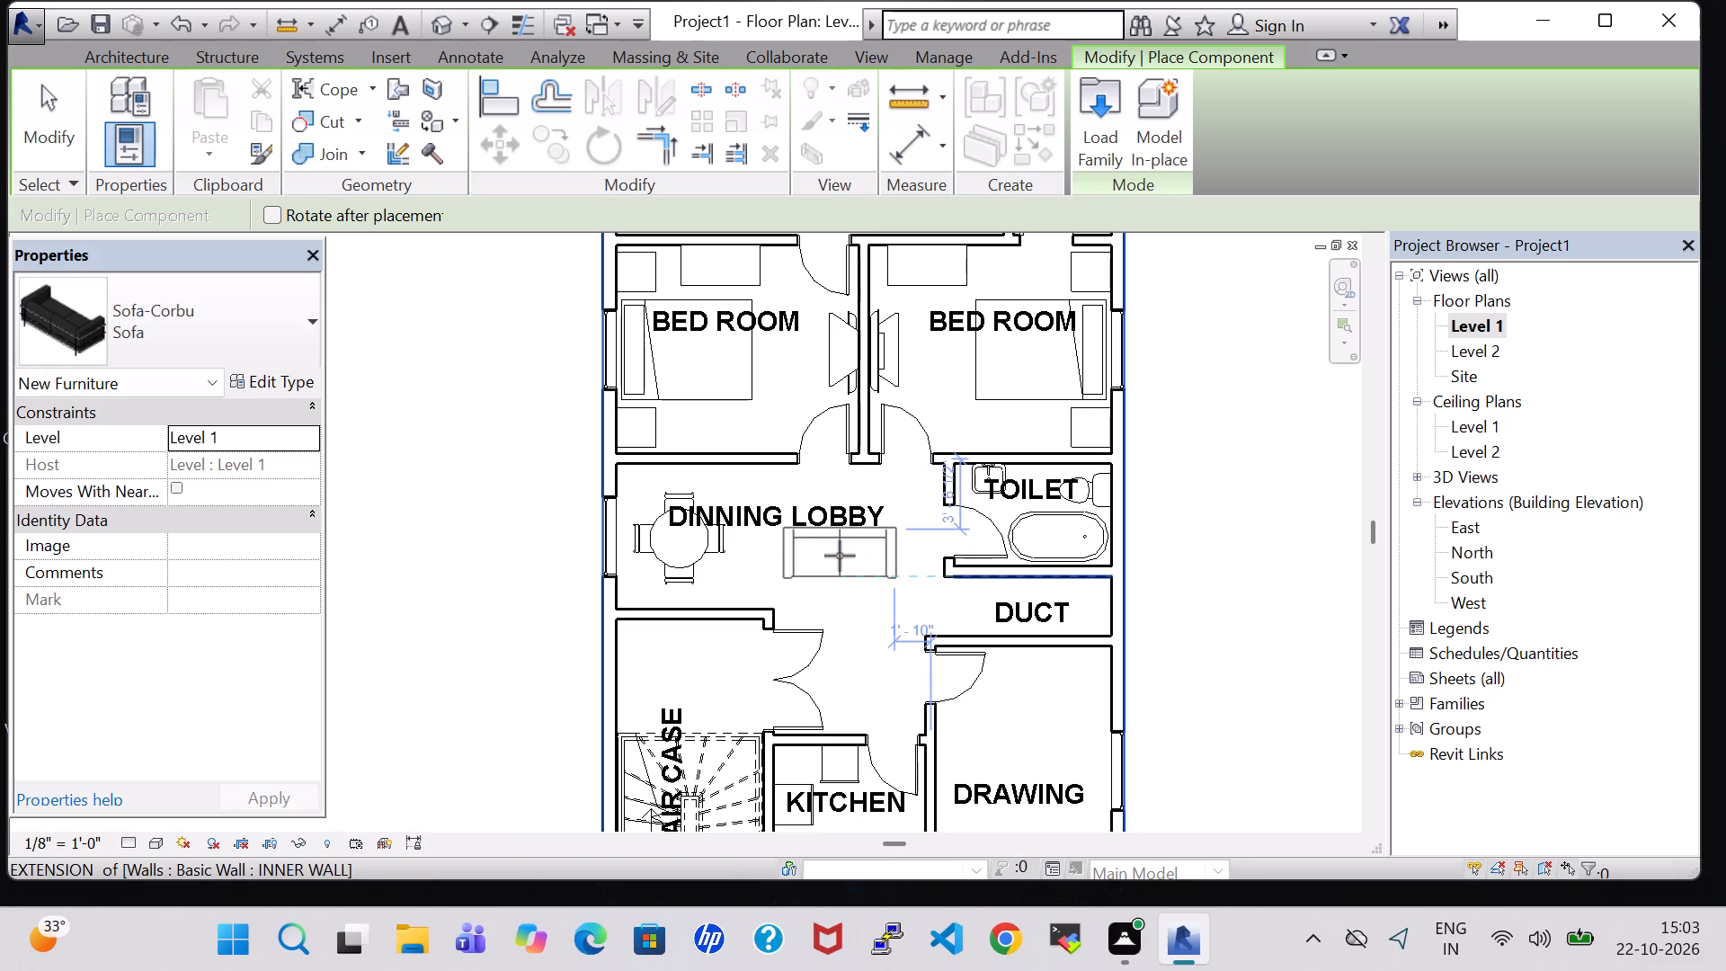
{"action": "left_click", "coordinate": [840, 549]}
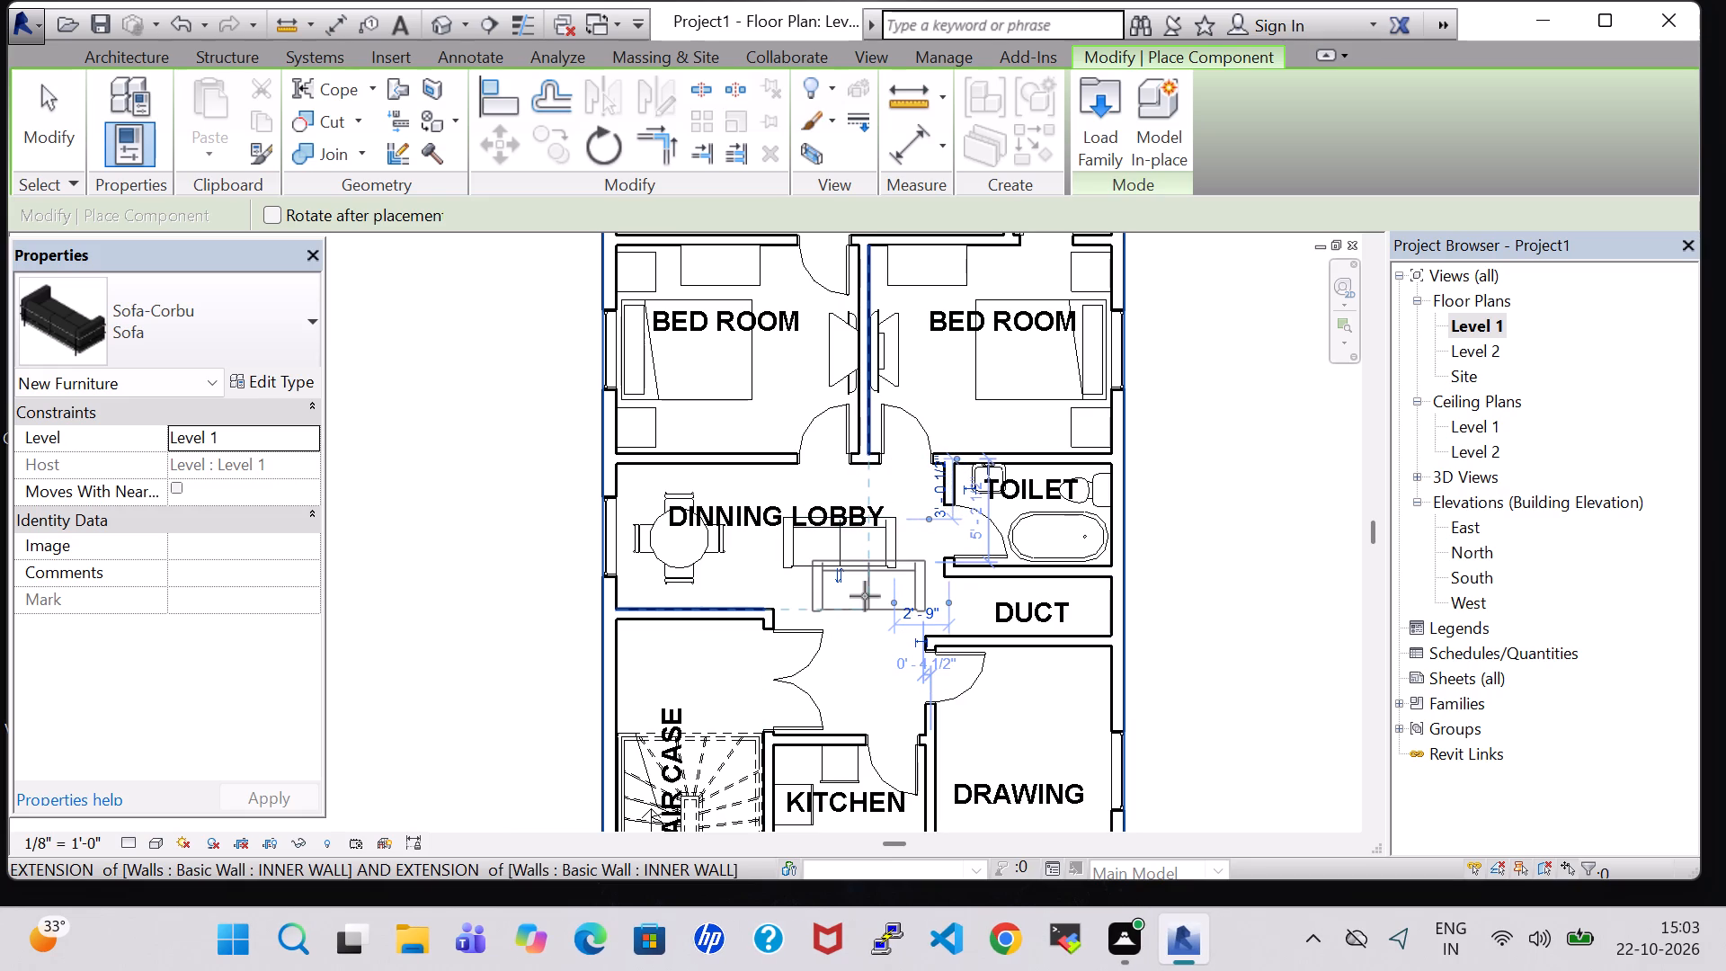
{"action": "key", "text": "Escape"}
{"action": "key", "text": "Escape"}
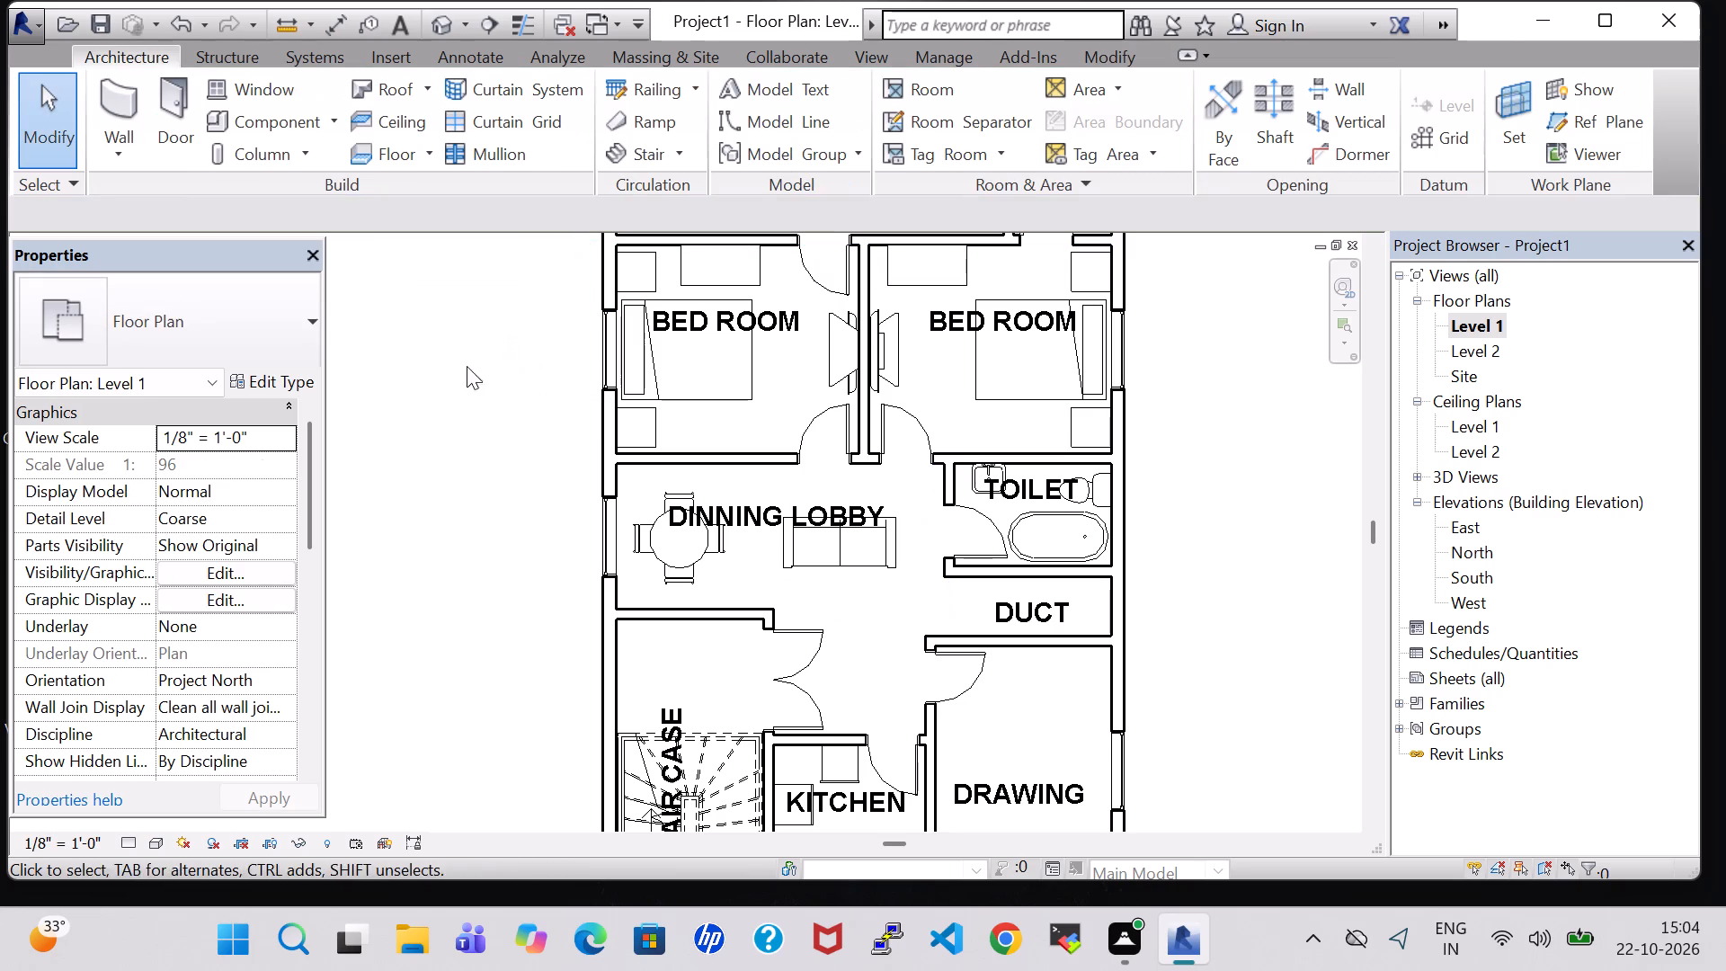
{"action": "left_click", "coordinate": [851, 561]}
{"action": "key", "text": "Right"}
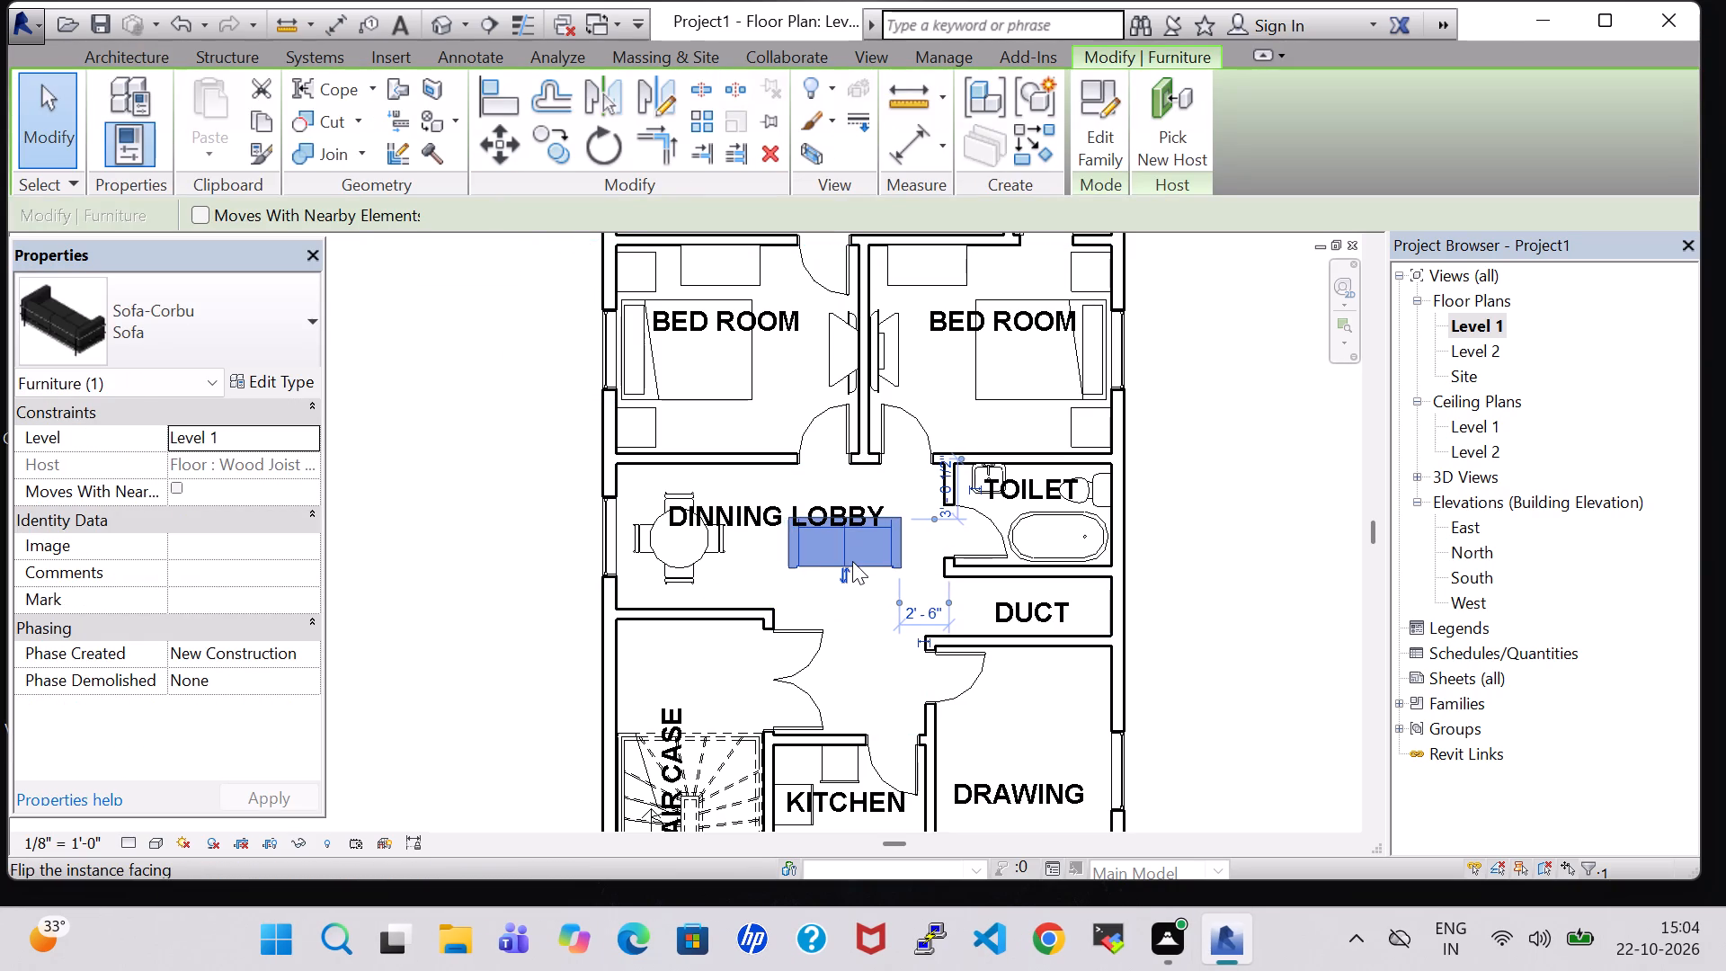
{"action": "key", "text": "Right"}
{"action": "key", "text": "Up"}
{"action": "key", "text": "Up"}
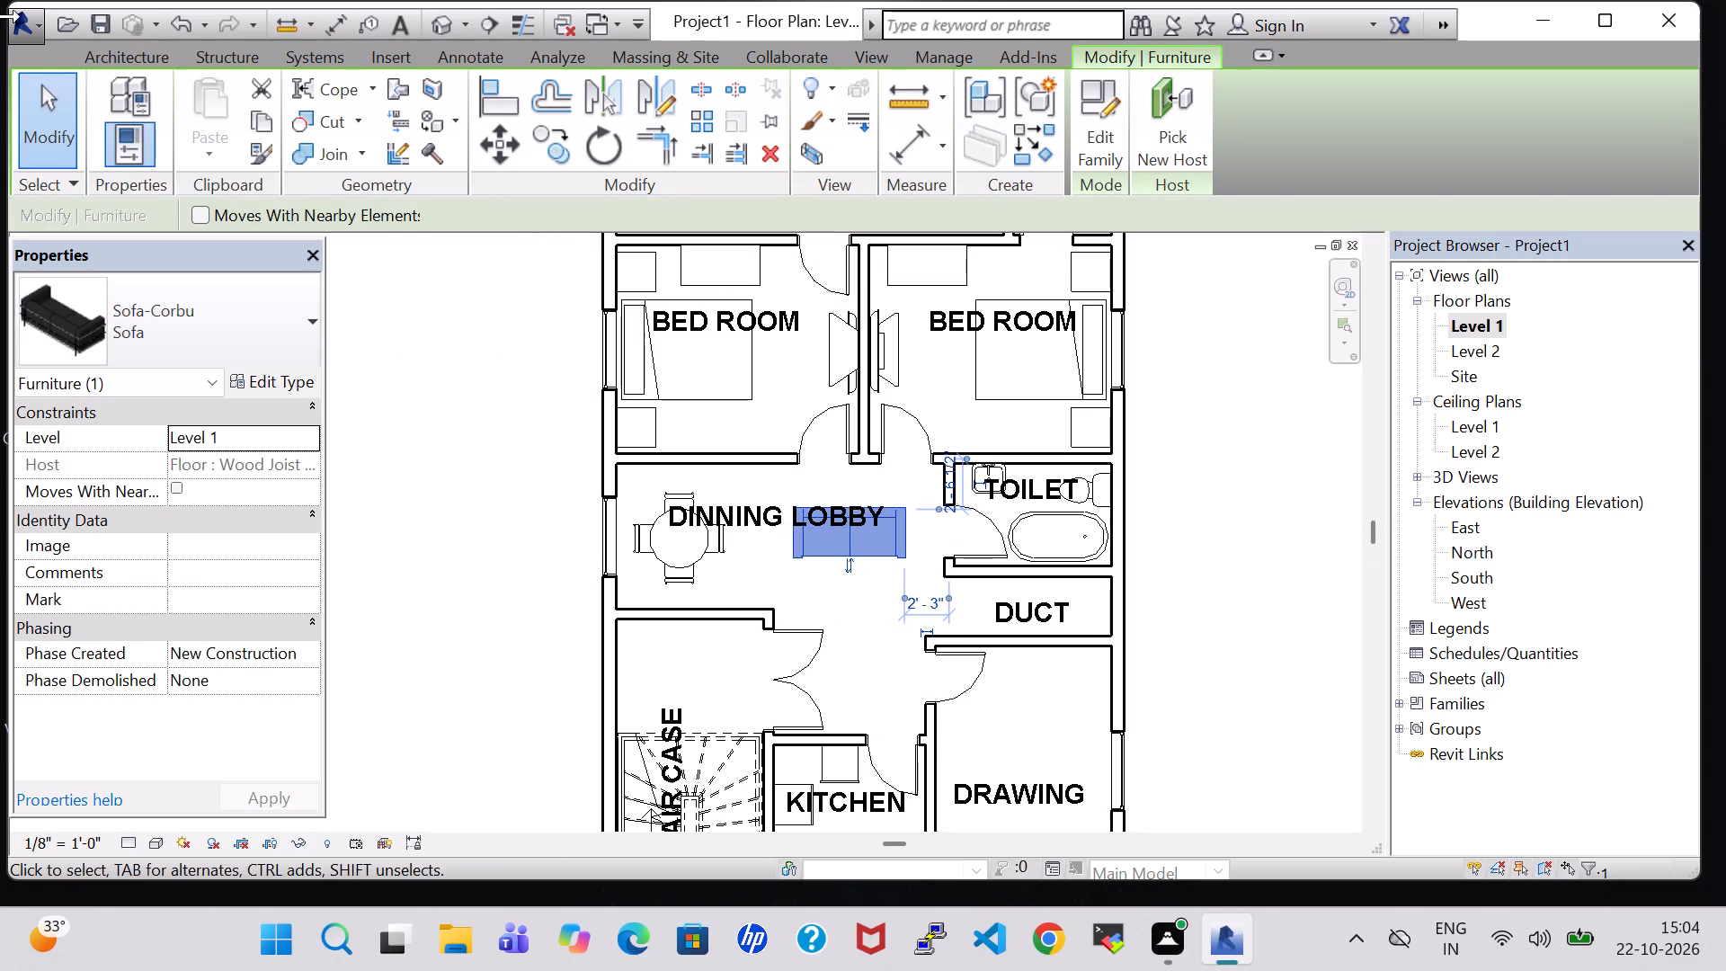
Load the Chair-Corbu.0001 family from the Furniture > Seating folder.
{"action": "left_click", "coordinate": [154, 46]}
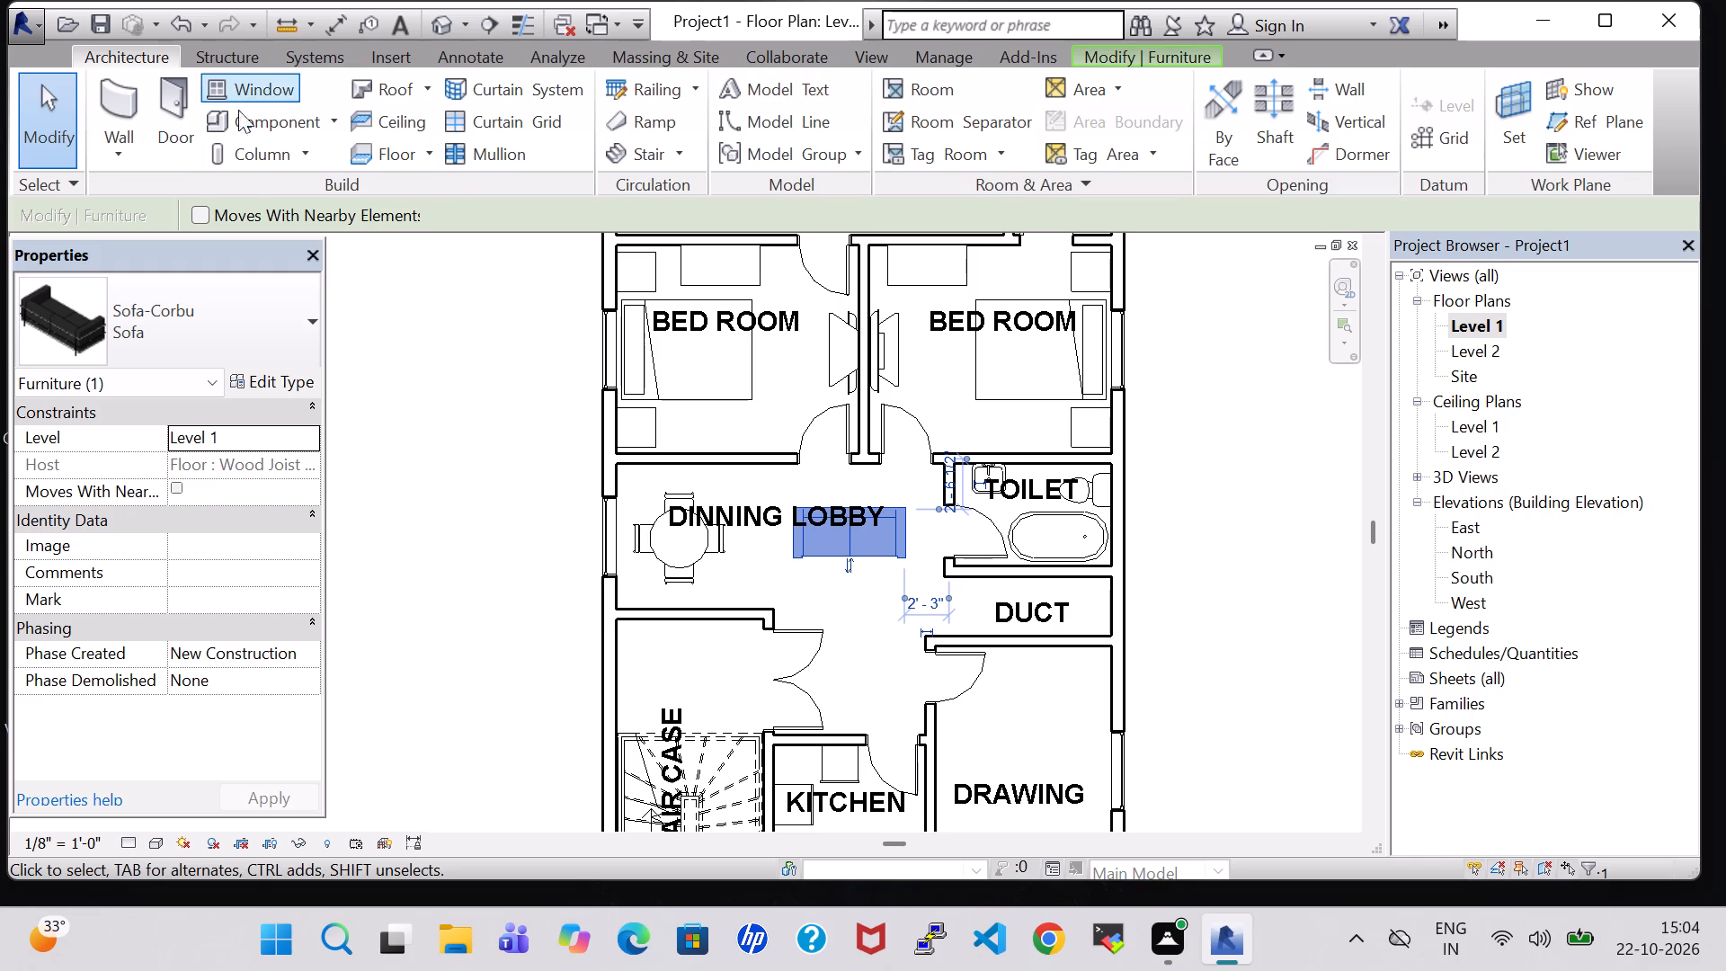
{"action": "left_click", "coordinate": [219, 125]}
{"action": "left_click", "coordinate": [1087, 136]}
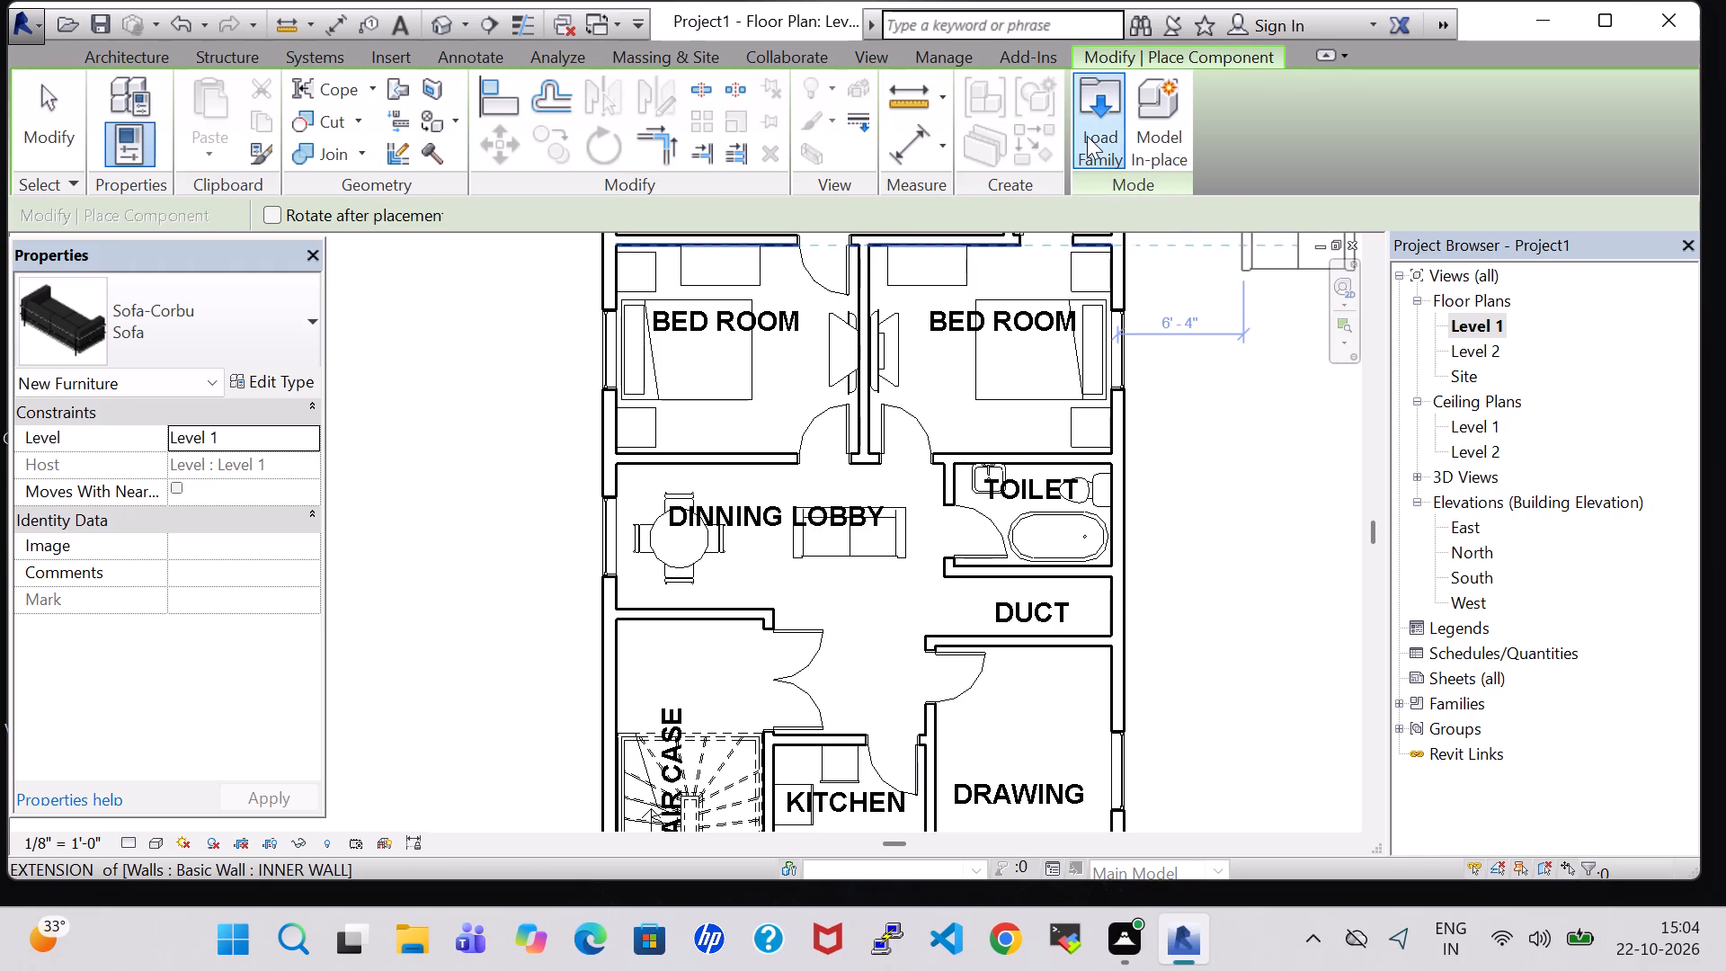
{"action": "scroll", "coordinate": [1028, 500], "scroll_direction": "down", "scroll_amount": 1}
{"action": "double_click", "coordinate": [1005, 390]}
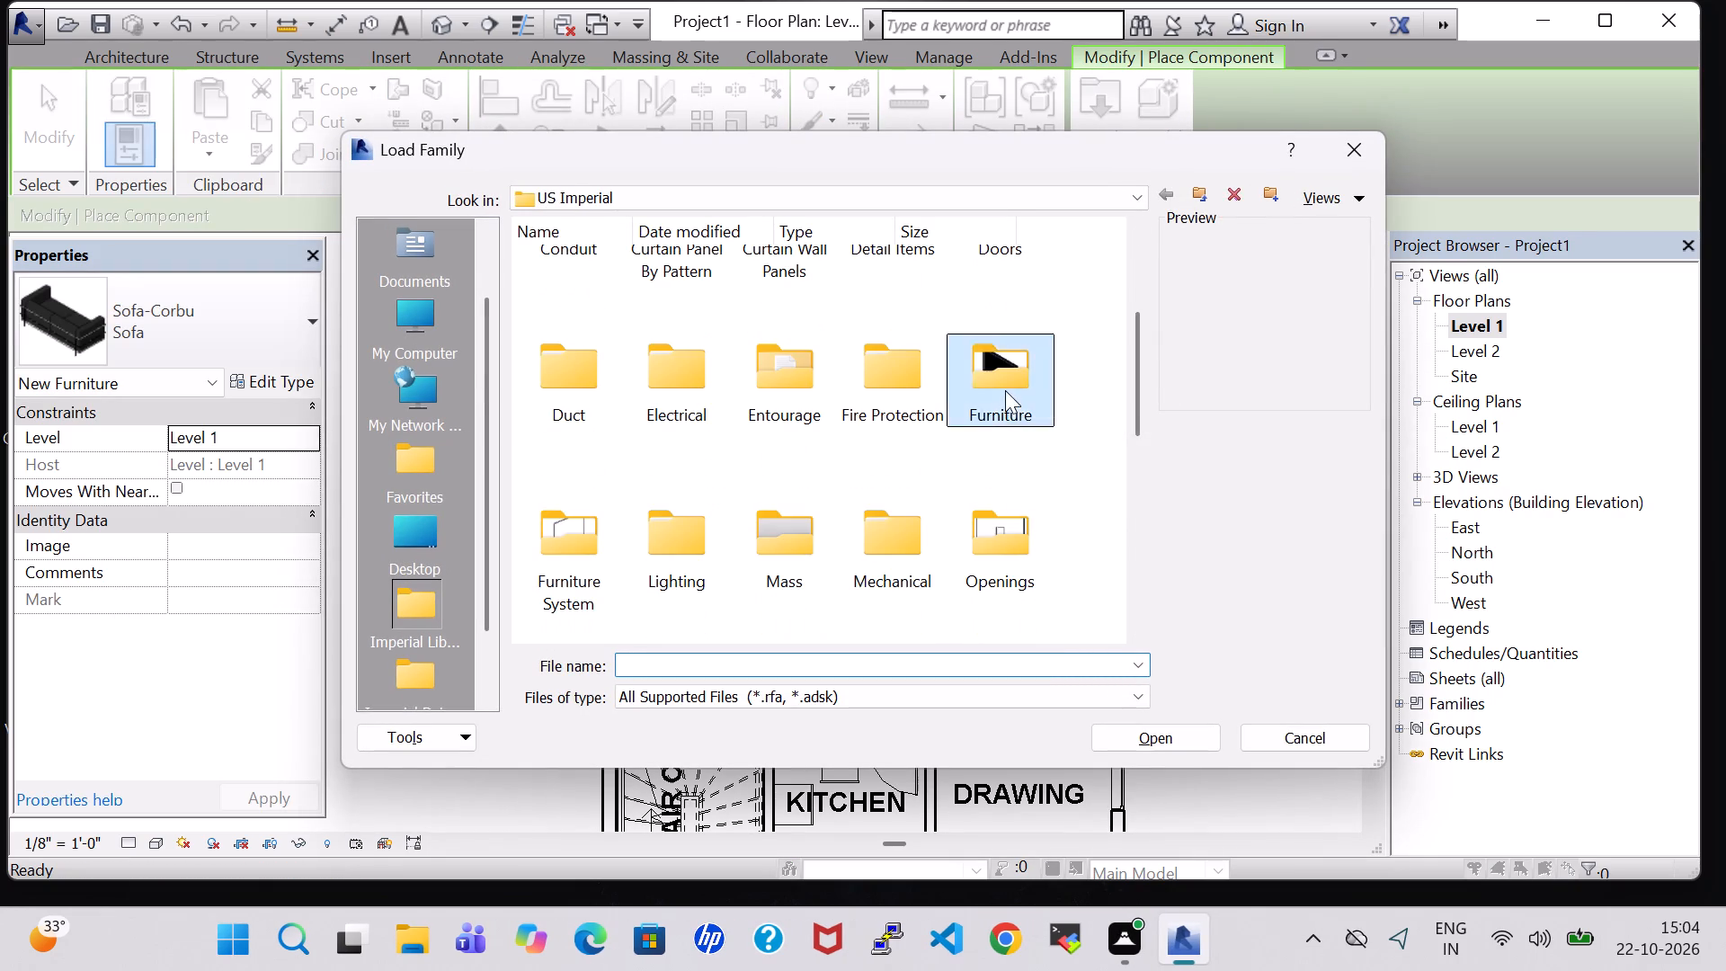
{"action": "double_click", "coordinate": [689, 292]}
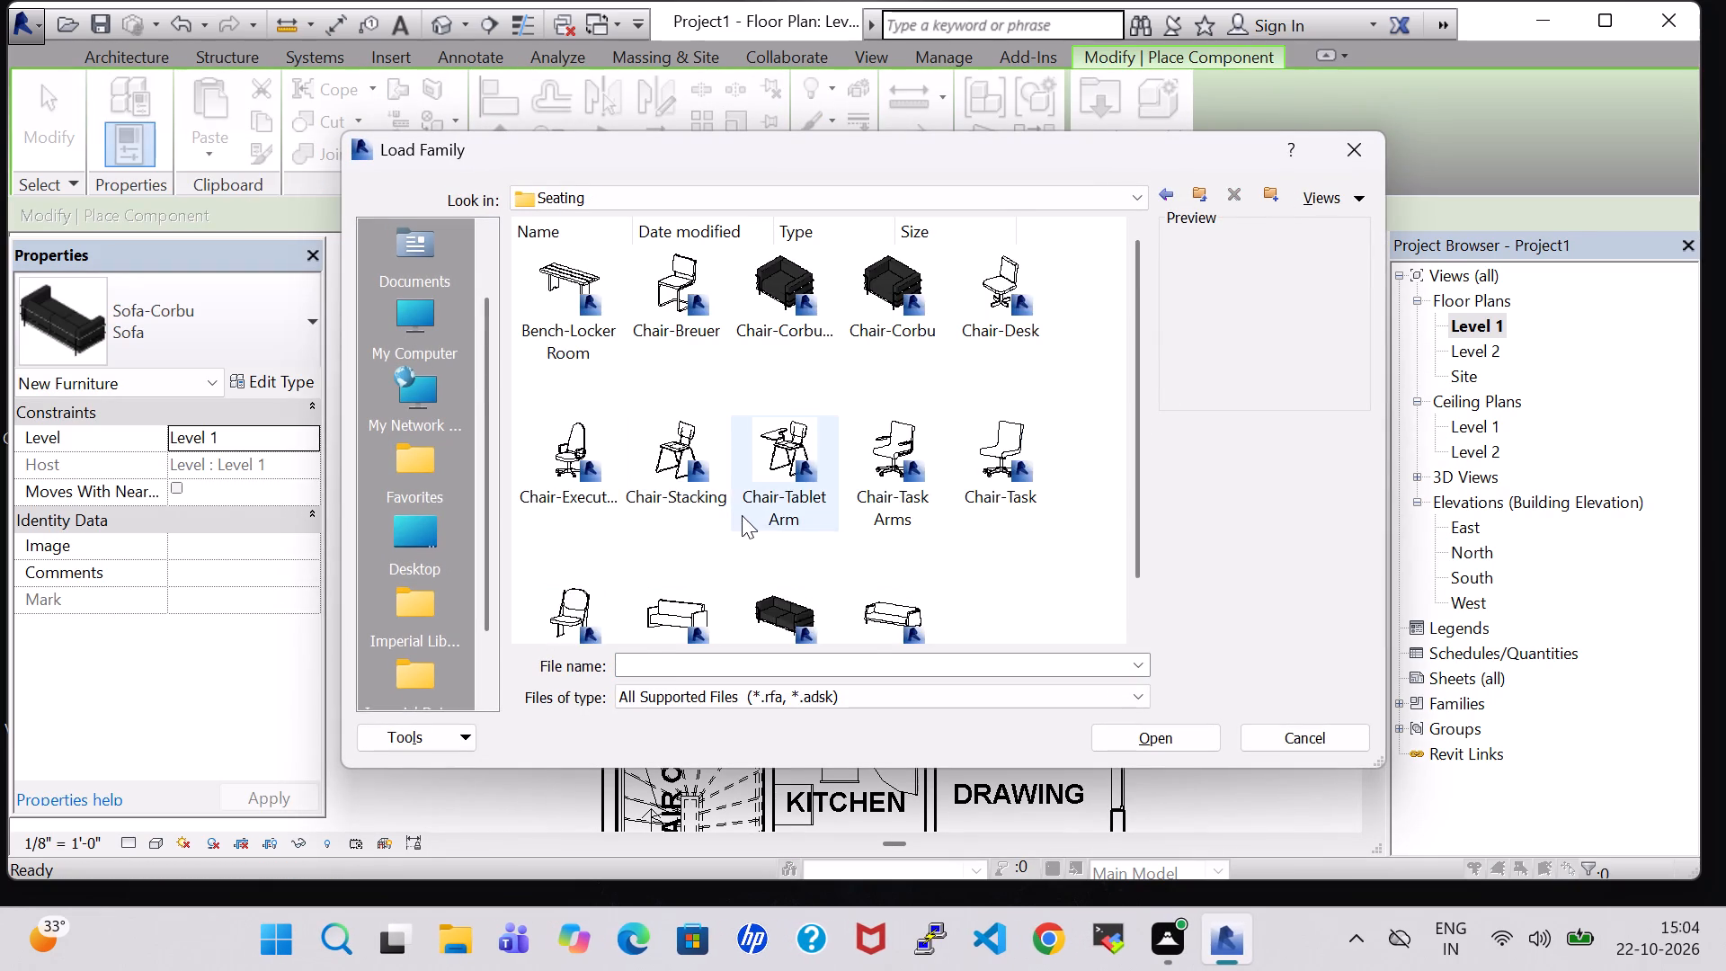
{"action": "scroll", "coordinate": [744, 515], "scroll_direction": "down", "scroll_amount": 2}
{"action": "scroll", "coordinate": [781, 468], "scroll_direction": "up", "scroll_amount": 1}
{"action": "left_click", "coordinate": [773, 313]}
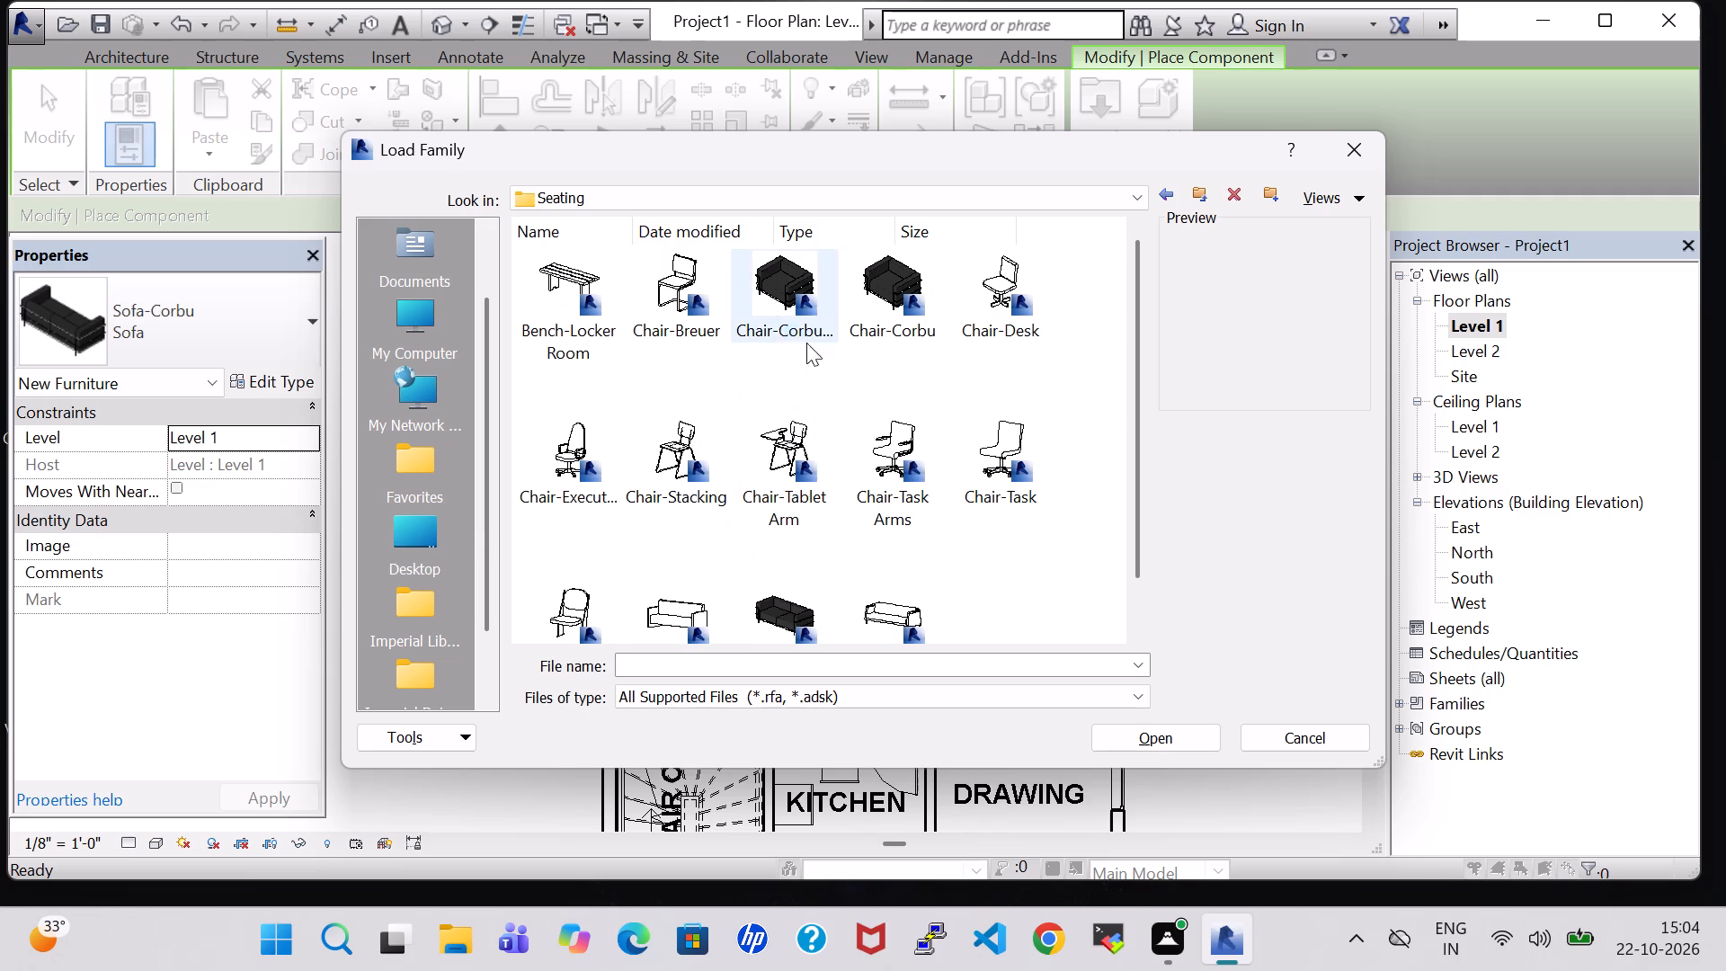
{"action": "left_click", "coordinate": [1167, 735]}
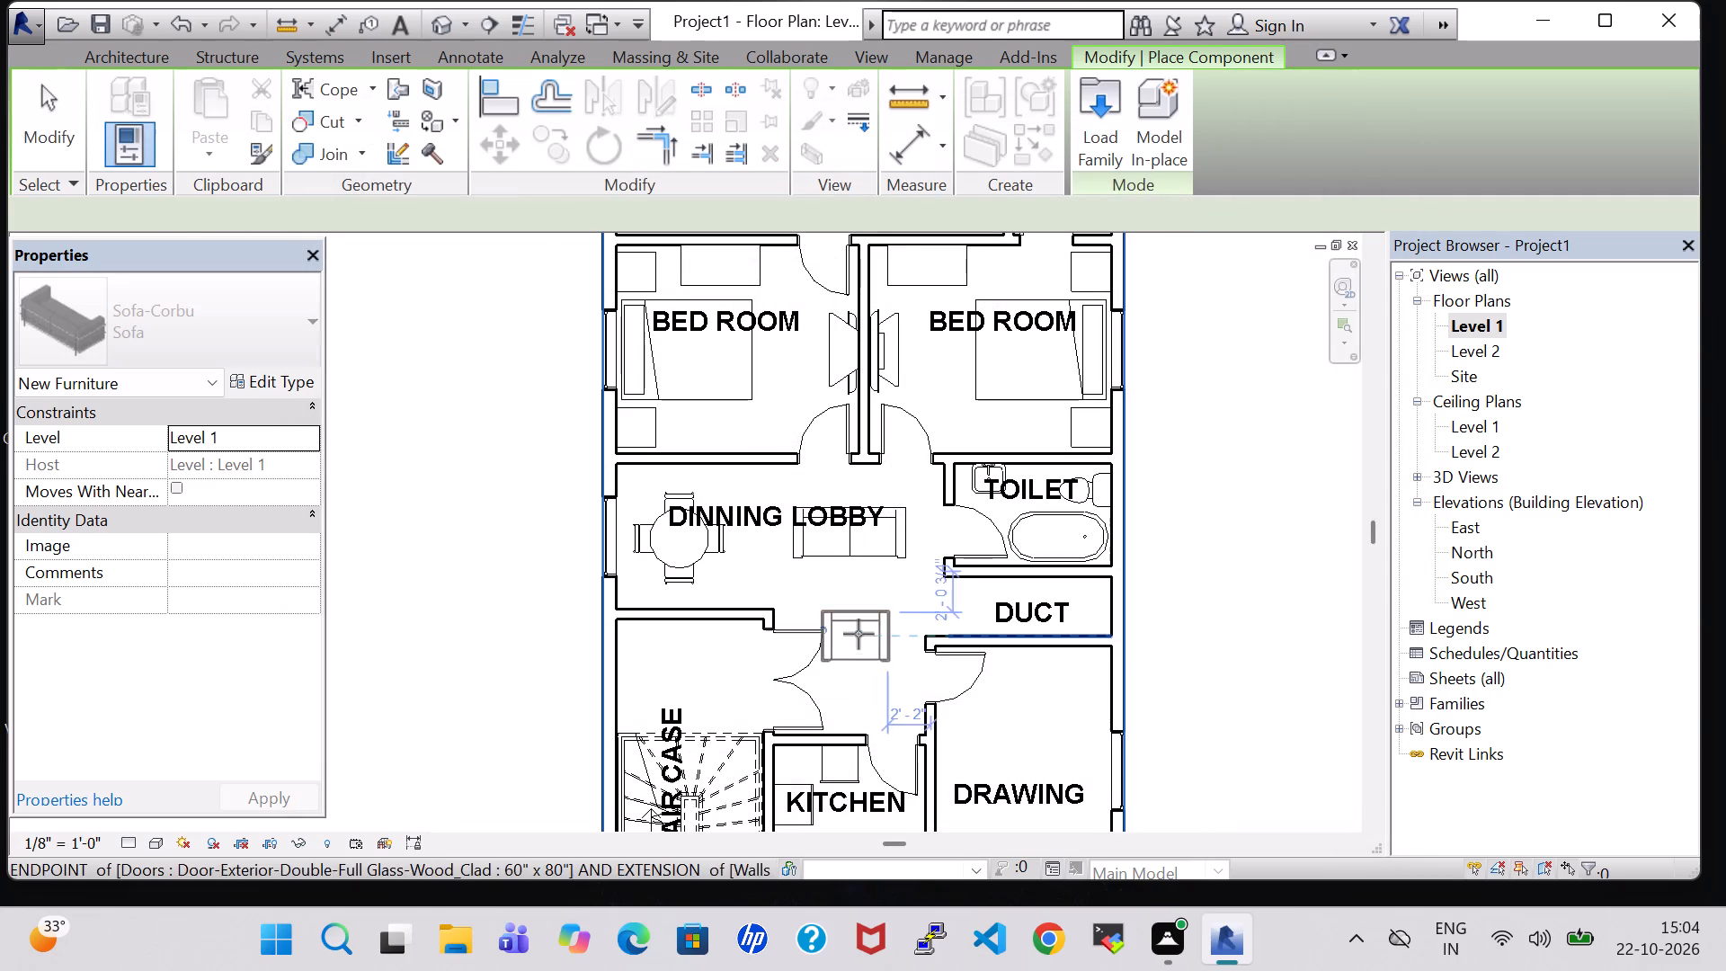
Place a Chair-Corbu.0001 armchair south of the sofa, near the double glass door.
{"action": "key", "text": "space"}
{"action": "key", "text": "space"}
{"action": "key", "text": "space"}
{"action": "key", "text": "space"}
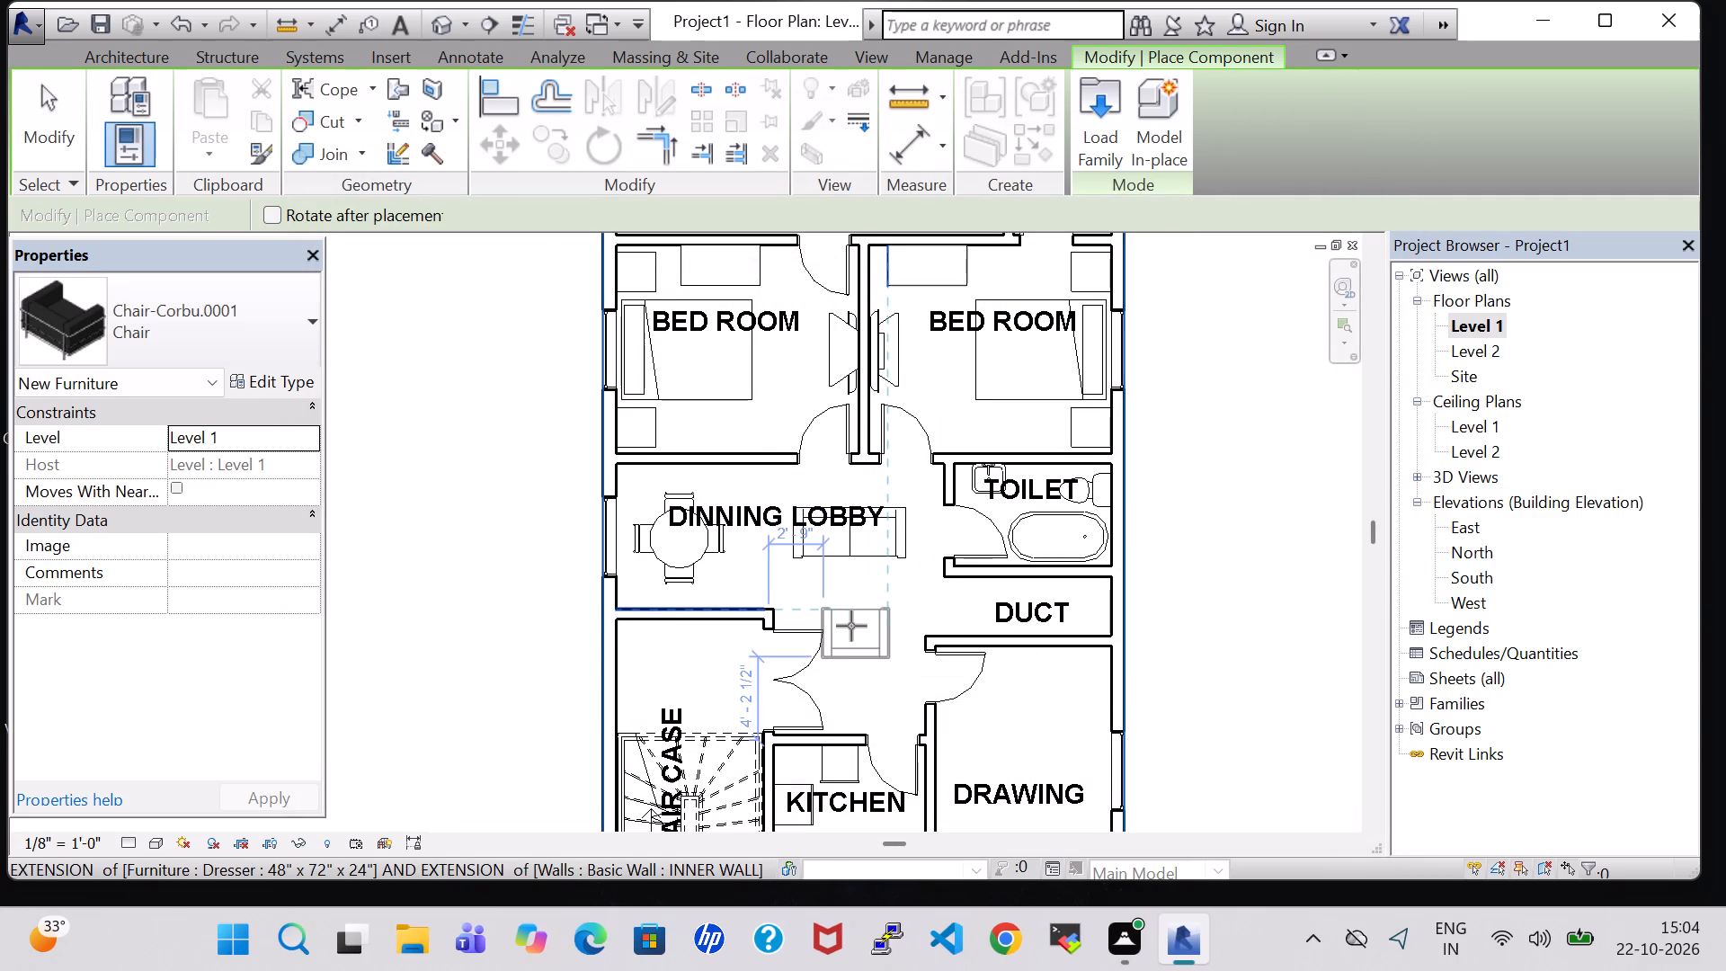
{"action": "left_click", "coordinate": [851, 637]}
{"action": "key", "text": "Escape"}
{"action": "key", "text": "Escape"}
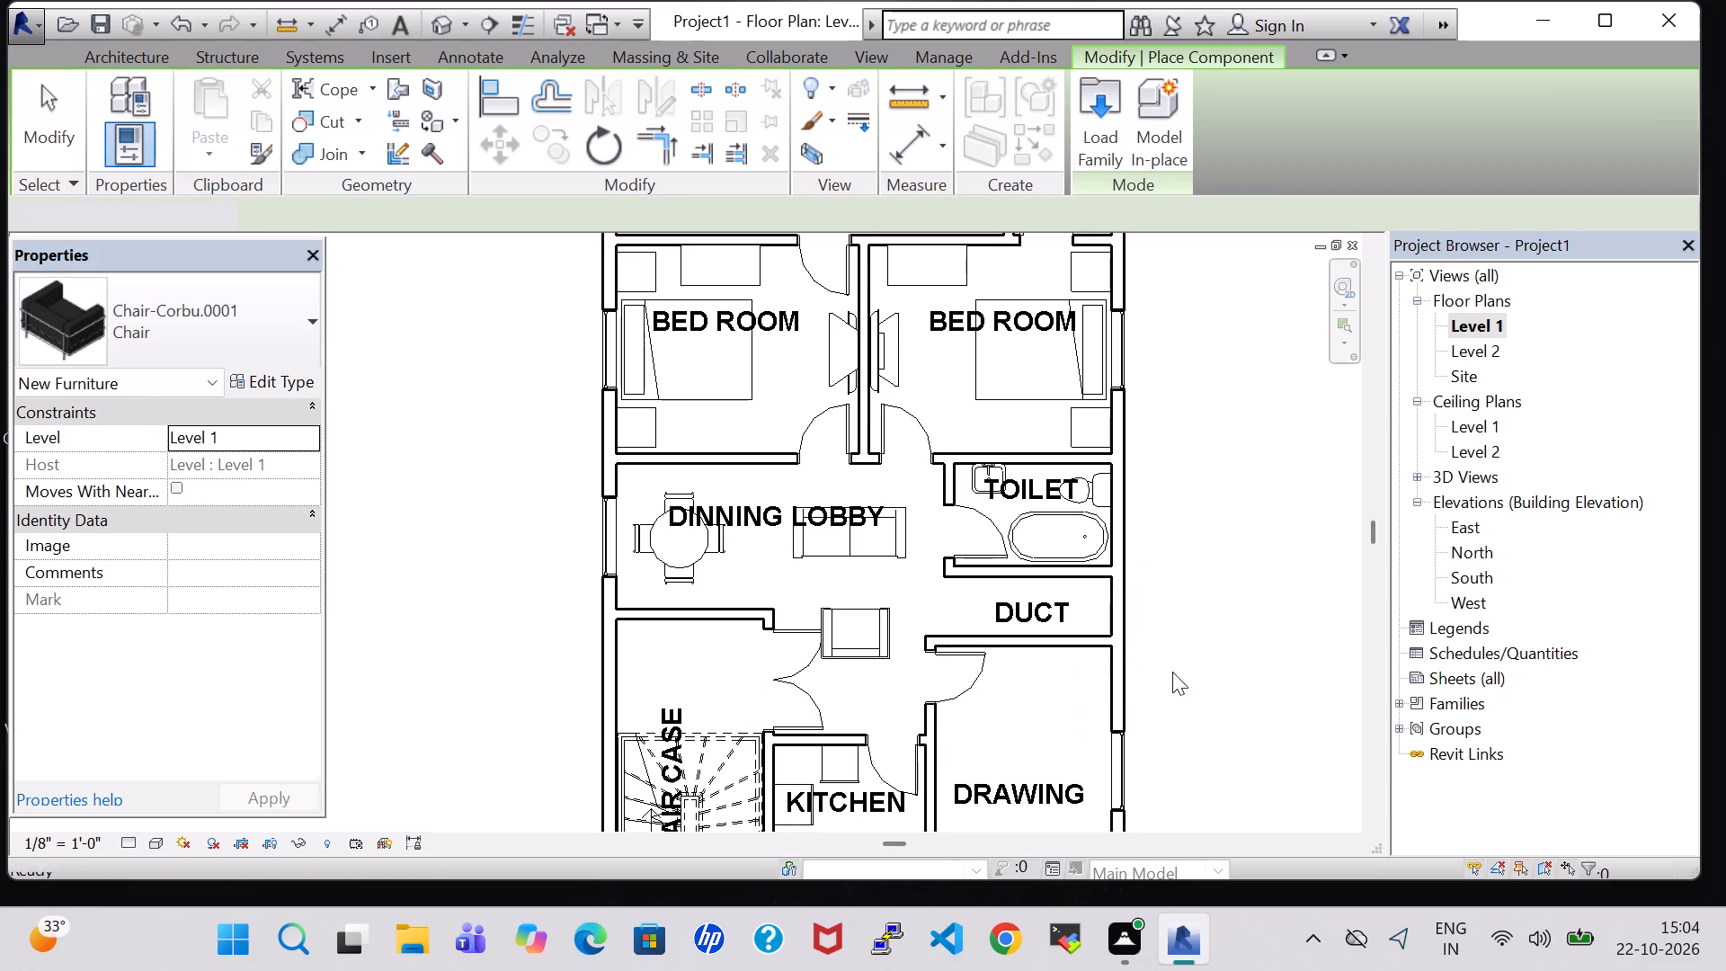
Load the Table-Round family from the Furniture > Tables folder.
{"action": "left_click", "coordinate": [264, 111]}
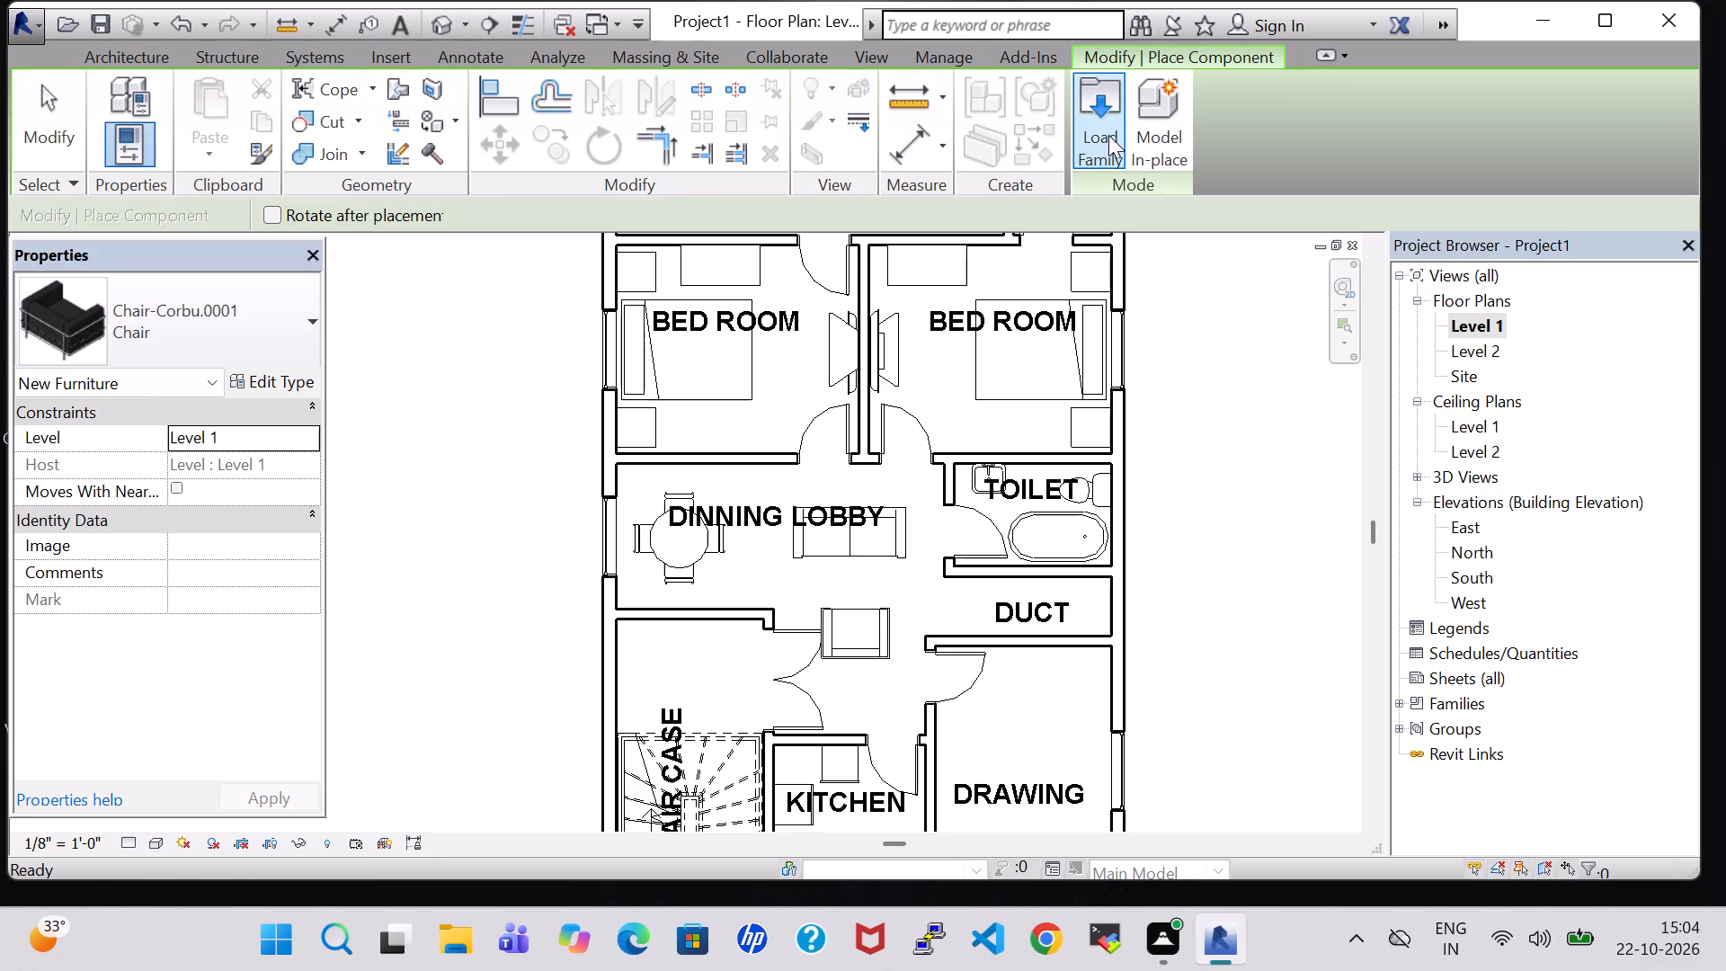
{"action": "left_click", "coordinate": [1113, 138]}
{"action": "scroll", "coordinate": [1007, 375], "scroll_direction": "down", "scroll_amount": 1}
{"action": "scroll", "coordinate": [1007, 333], "scroll_direction": "up", "scroll_amount": 1}
{"action": "double_click", "coordinate": [1019, 628]}
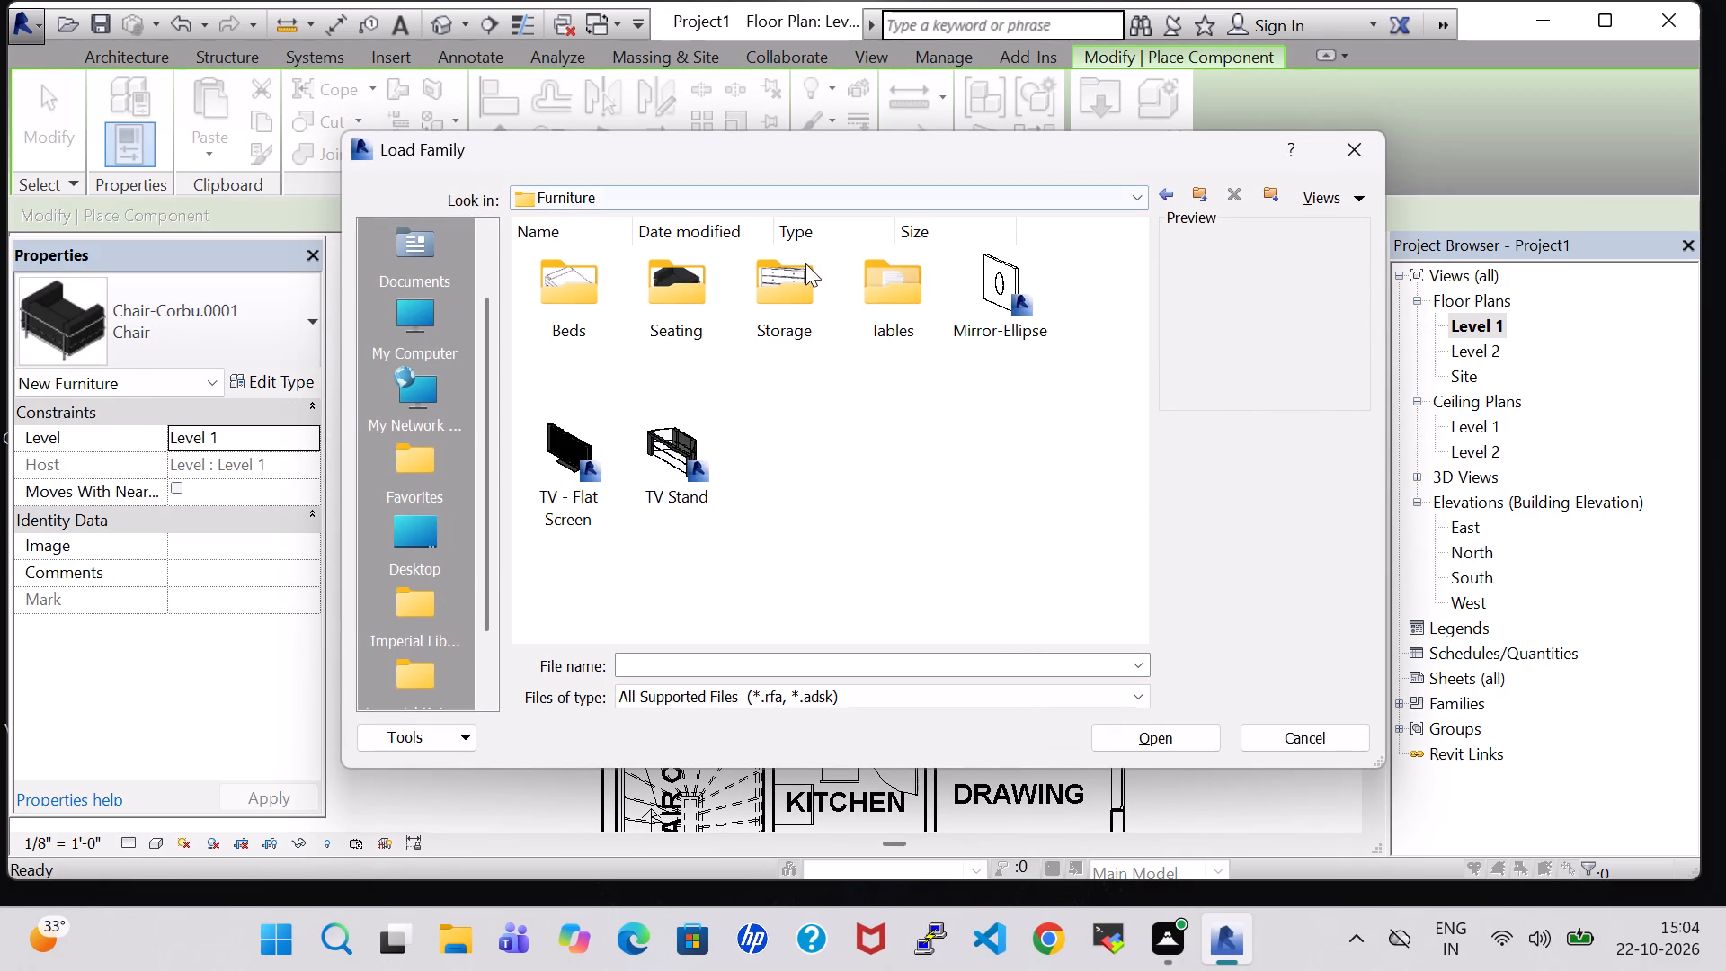
{"action": "double_click", "coordinate": [877, 281]}
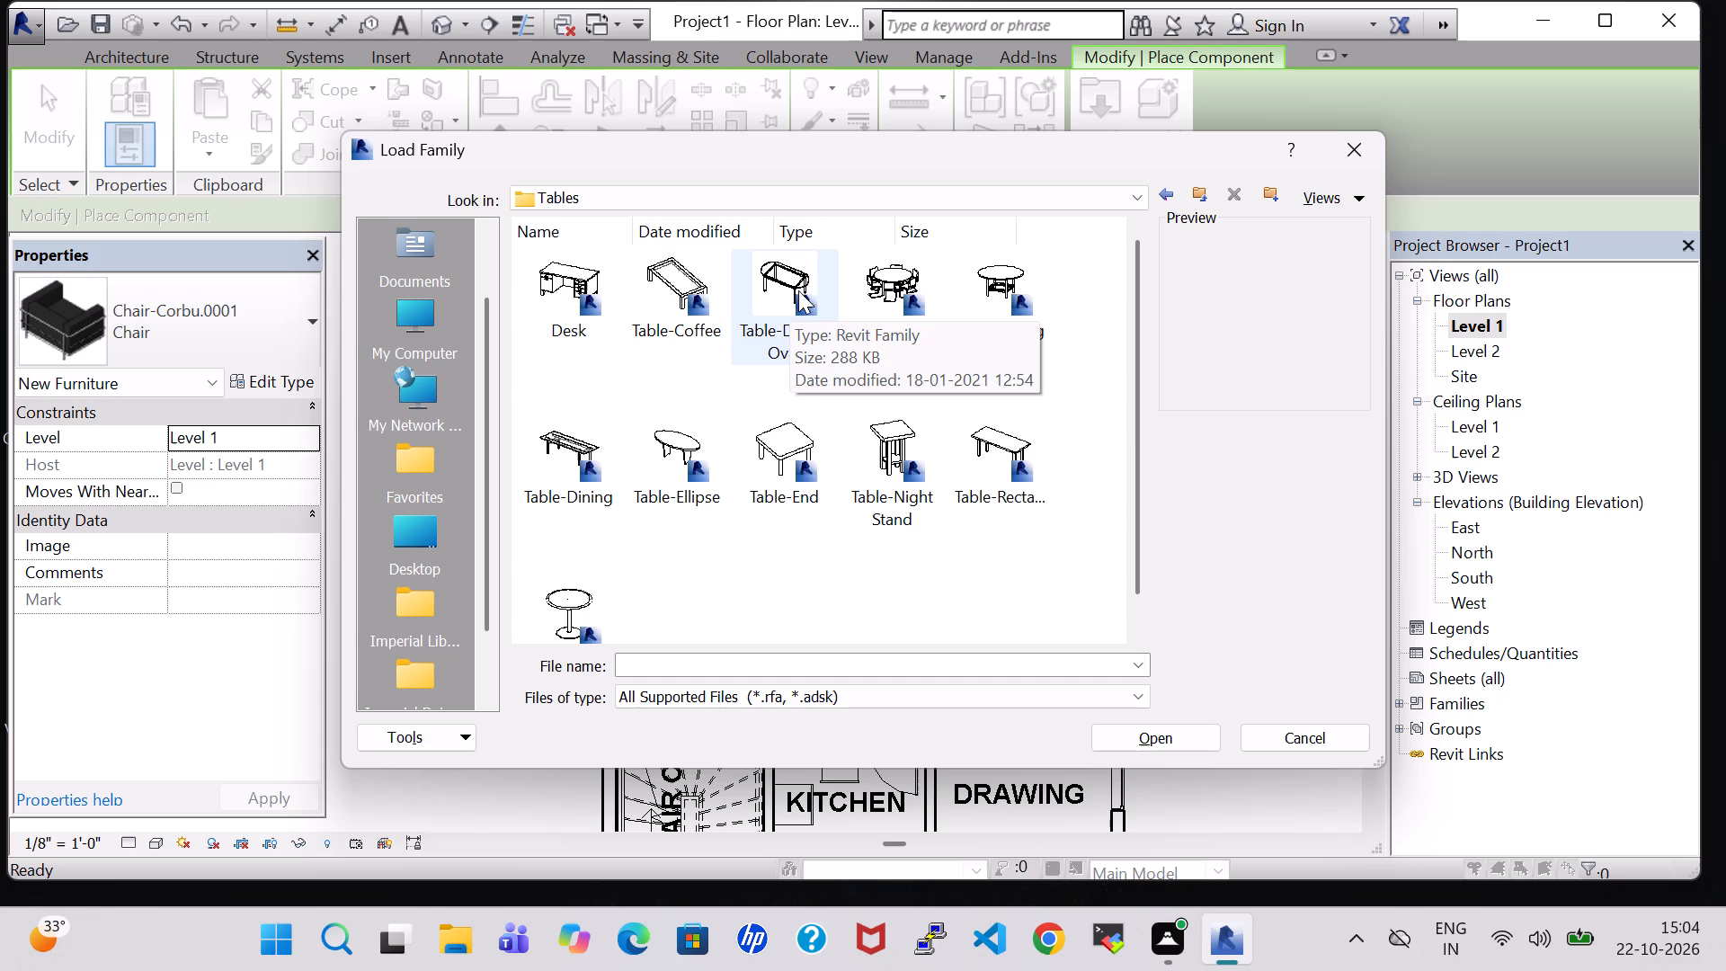
{"action": "left_click", "coordinate": [786, 281]}
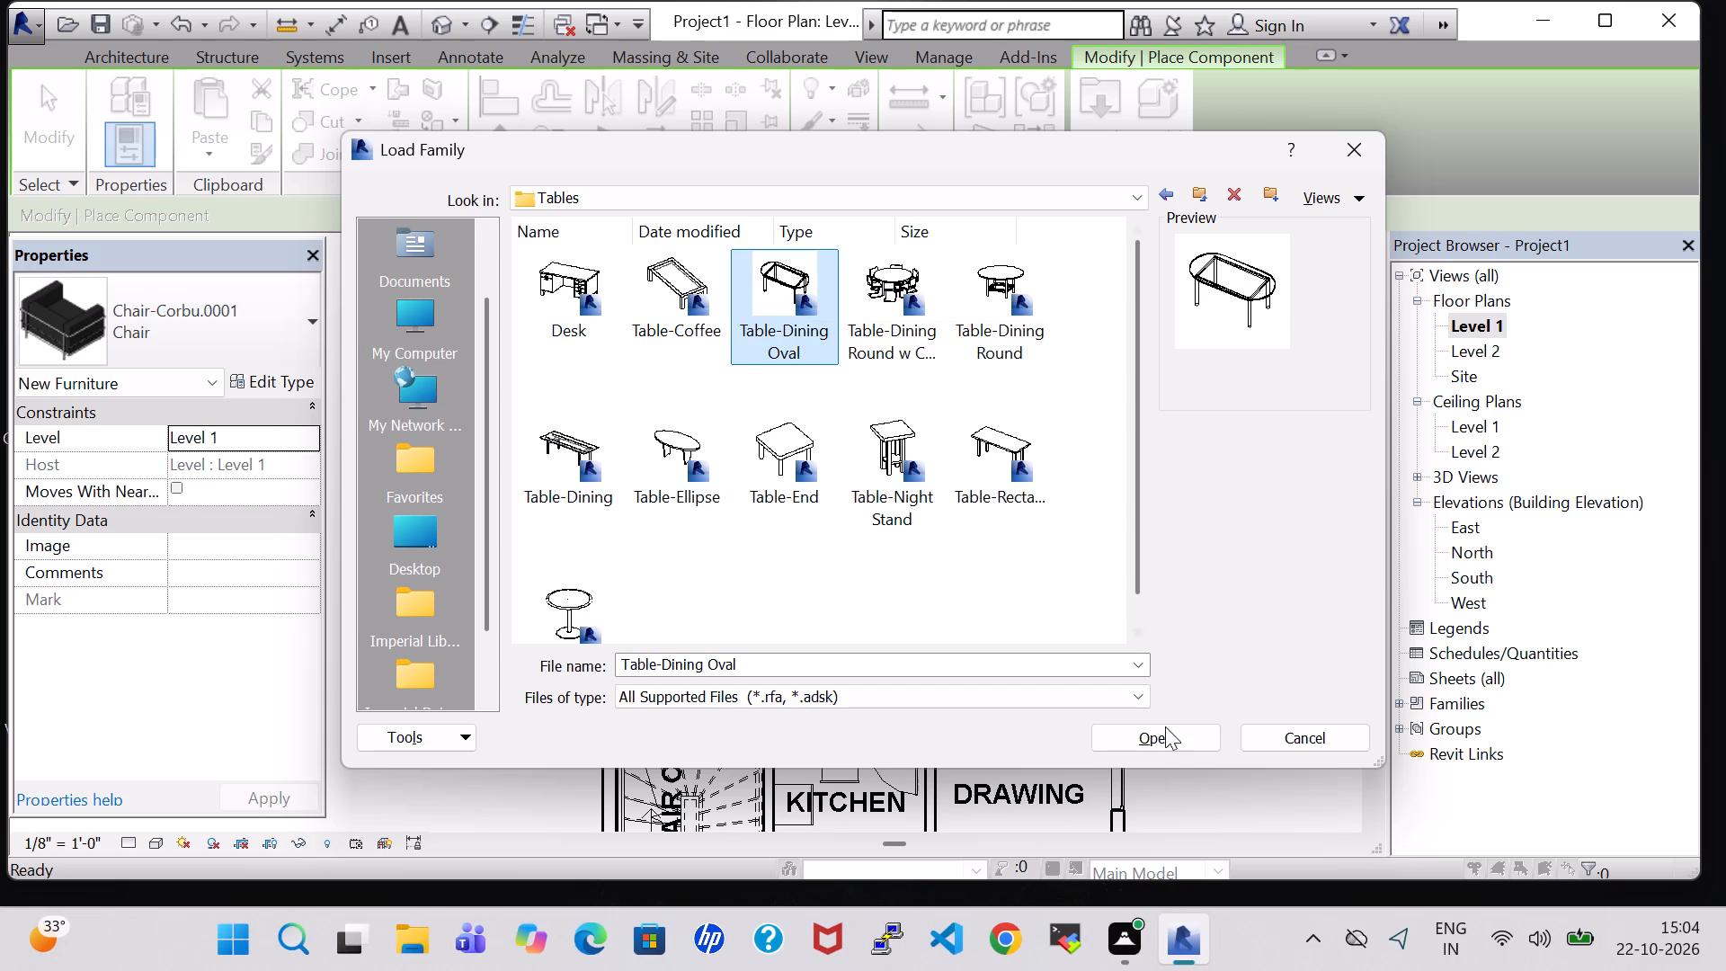
{"action": "left_click", "coordinate": [585, 592]}
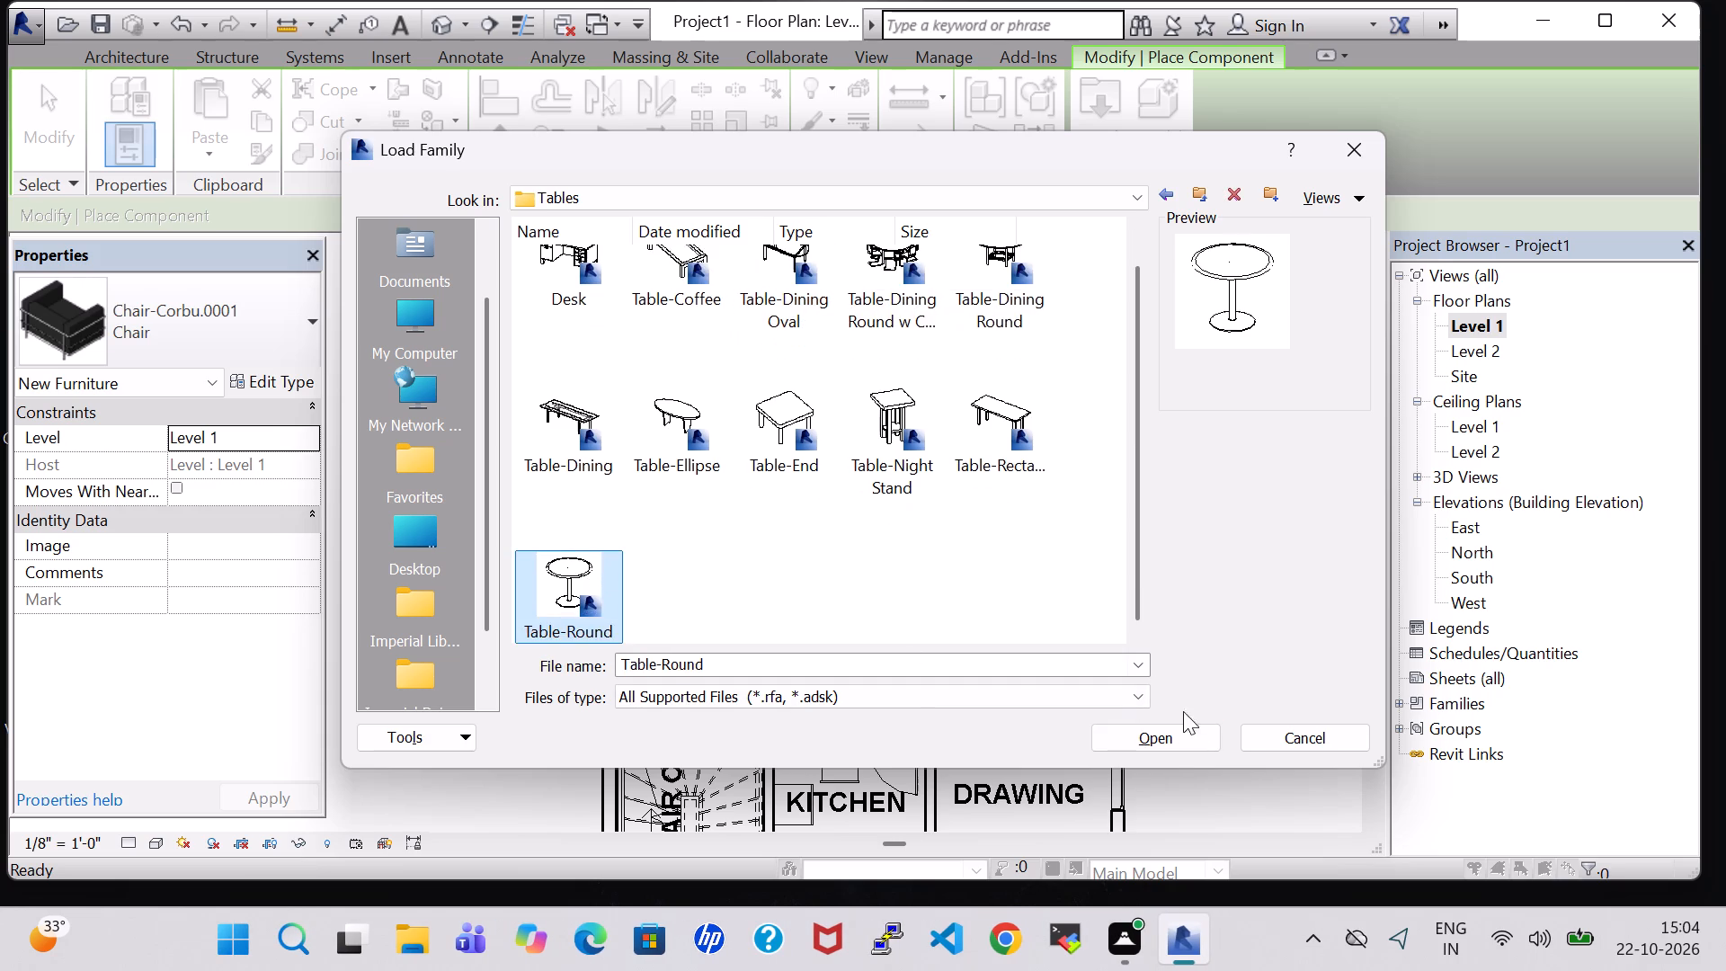
{"action": "left_click", "coordinate": [1176, 726]}
Place a 36" diameter round table between the sofa and the armchair in the Dinning Lobby.
{"action": "scroll", "coordinate": [865, 557], "scroll_direction": "up", "scroll_amount": 2}
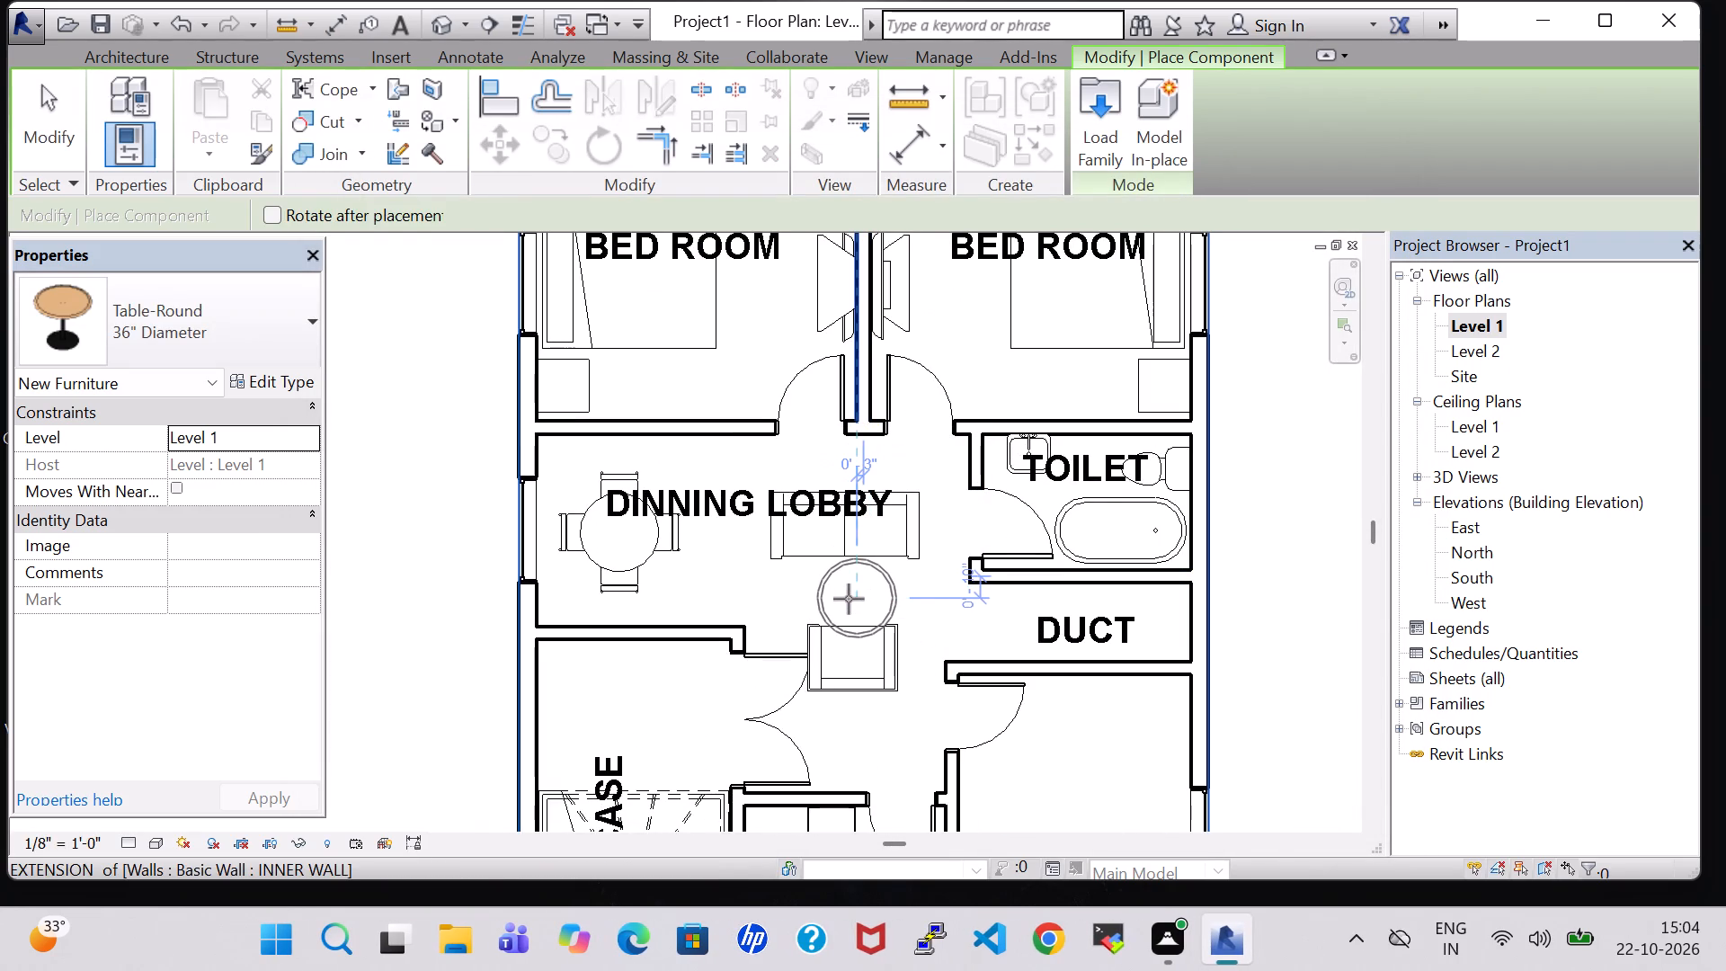
{"action": "left_click", "coordinate": [847, 599]}
{"action": "key", "text": "Escape"}
{"action": "key", "text": "Escape"}
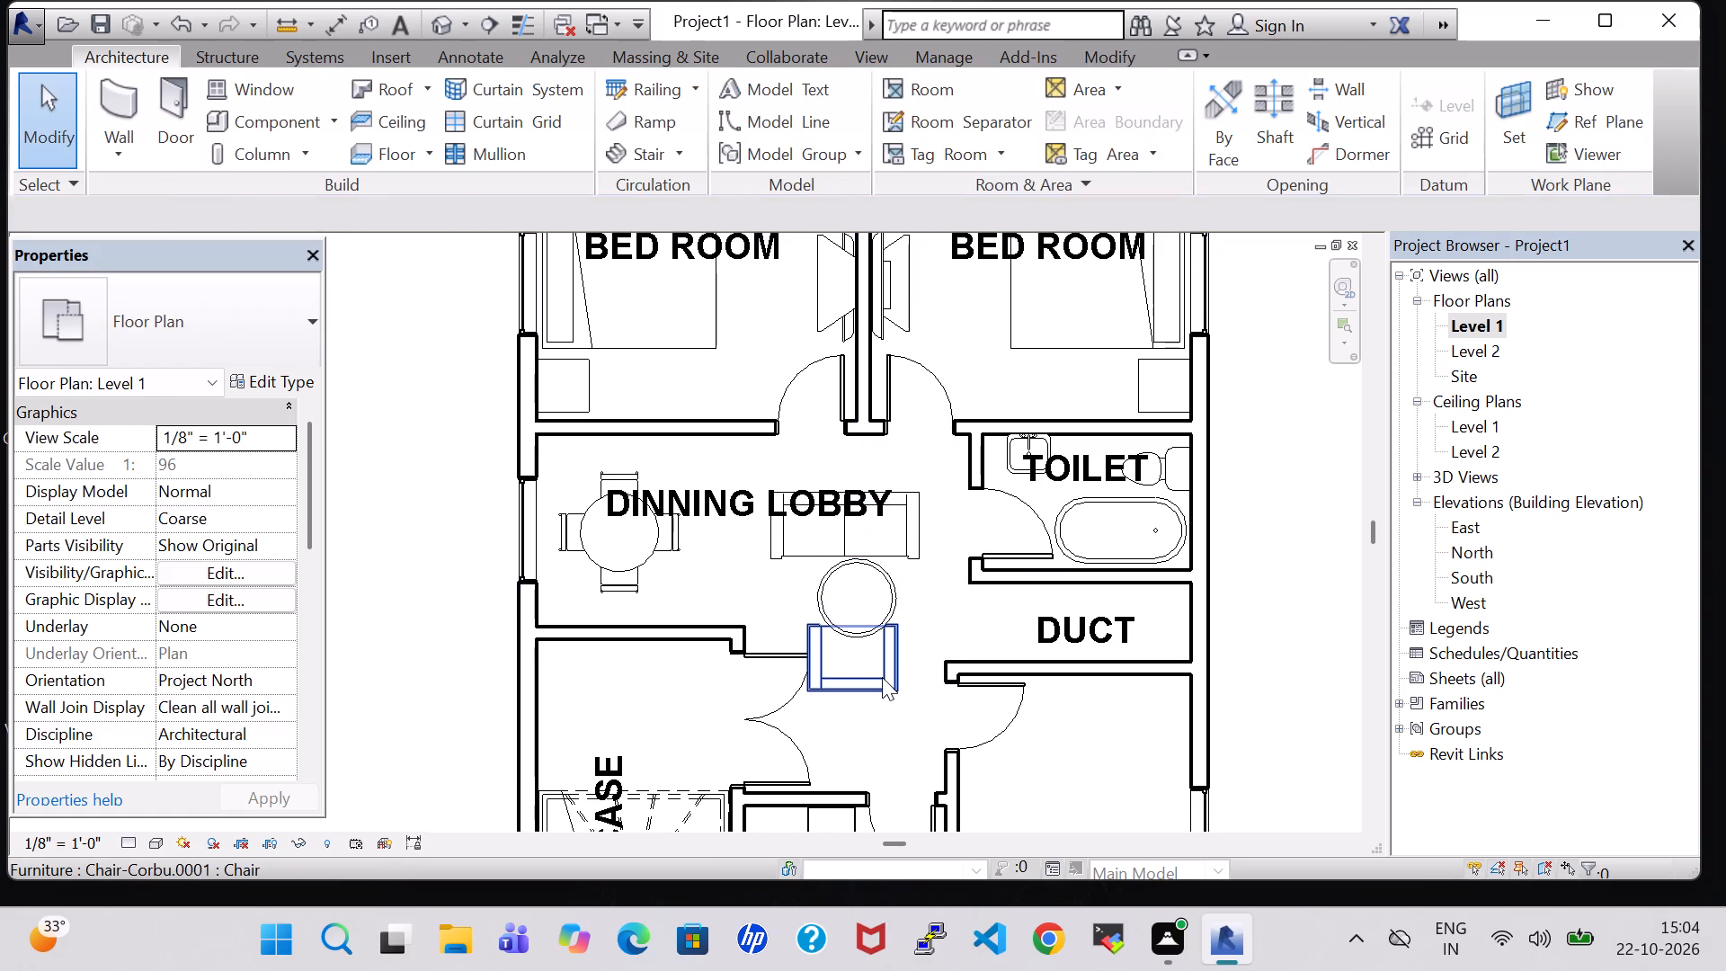
Nudge the armchair about 15" south and 6" east, clear of the round table.
{"action": "left_click", "coordinate": [882, 677]}
{"action": "key", "text": "Down"}
{"action": "key", "text": "Down"}
{"action": "key", "text": "Down"}
{"action": "key", "text": "Down"}
{"action": "key", "text": "Down"}
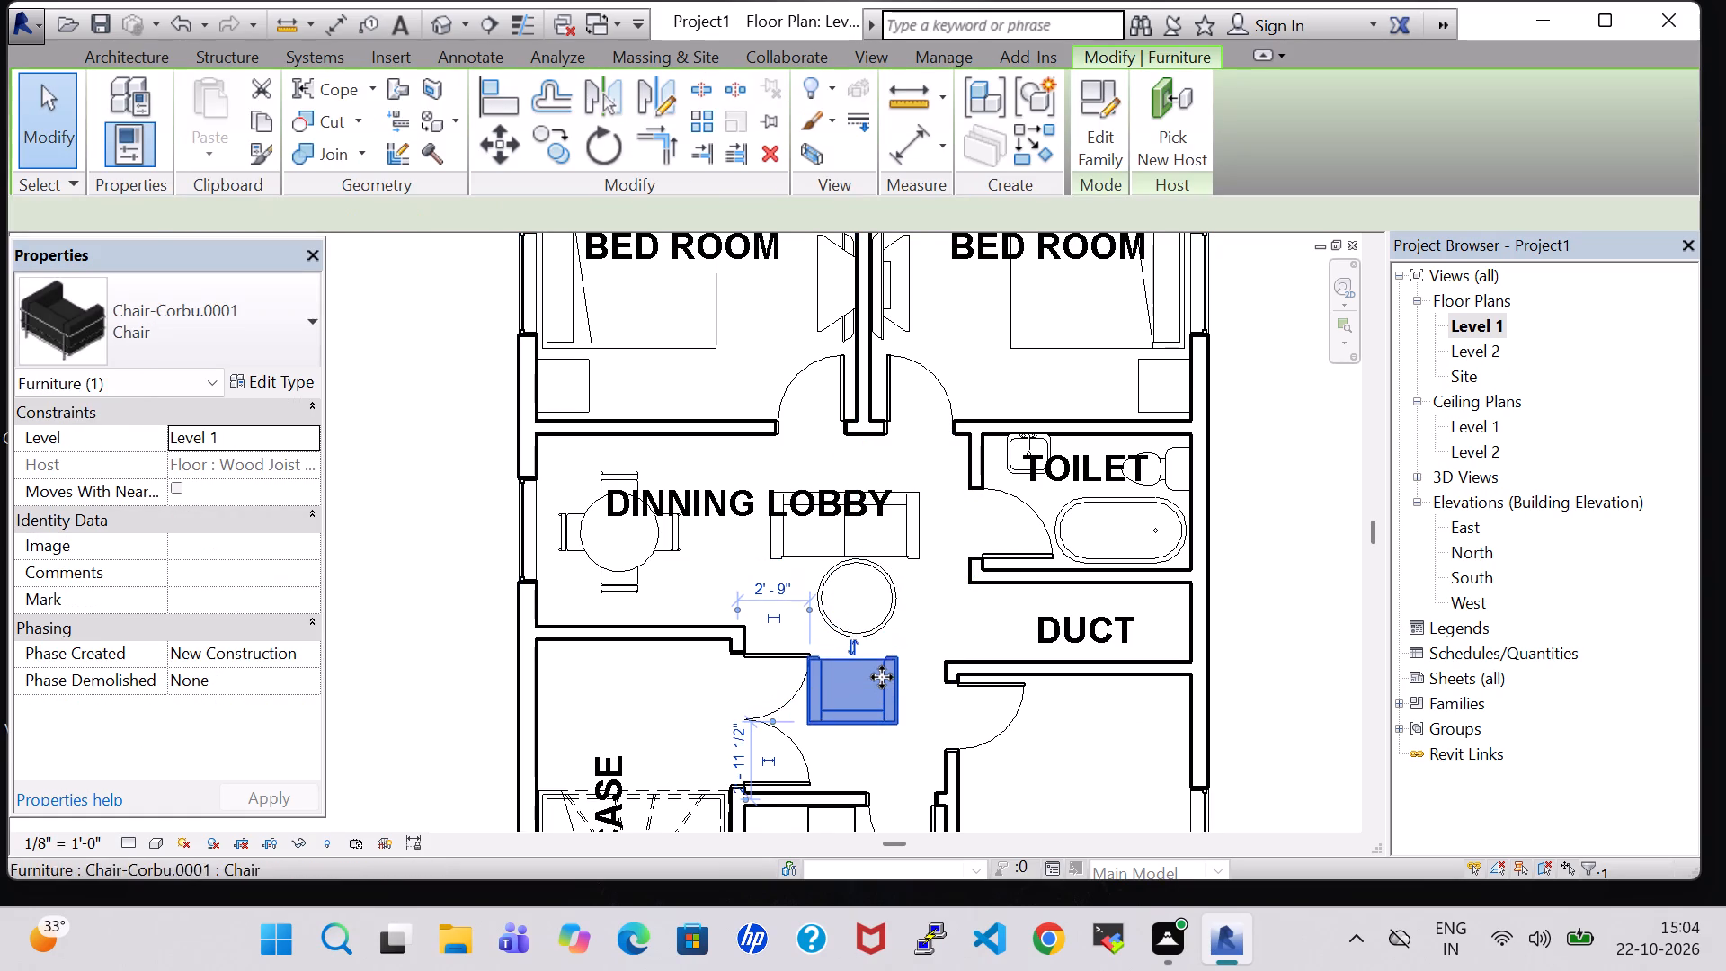
{"action": "key", "text": "Down"}
{"action": "key", "text": "Right"}
{"action": "key", "text": "Right"}
{"action": "key", "text": "Up"}
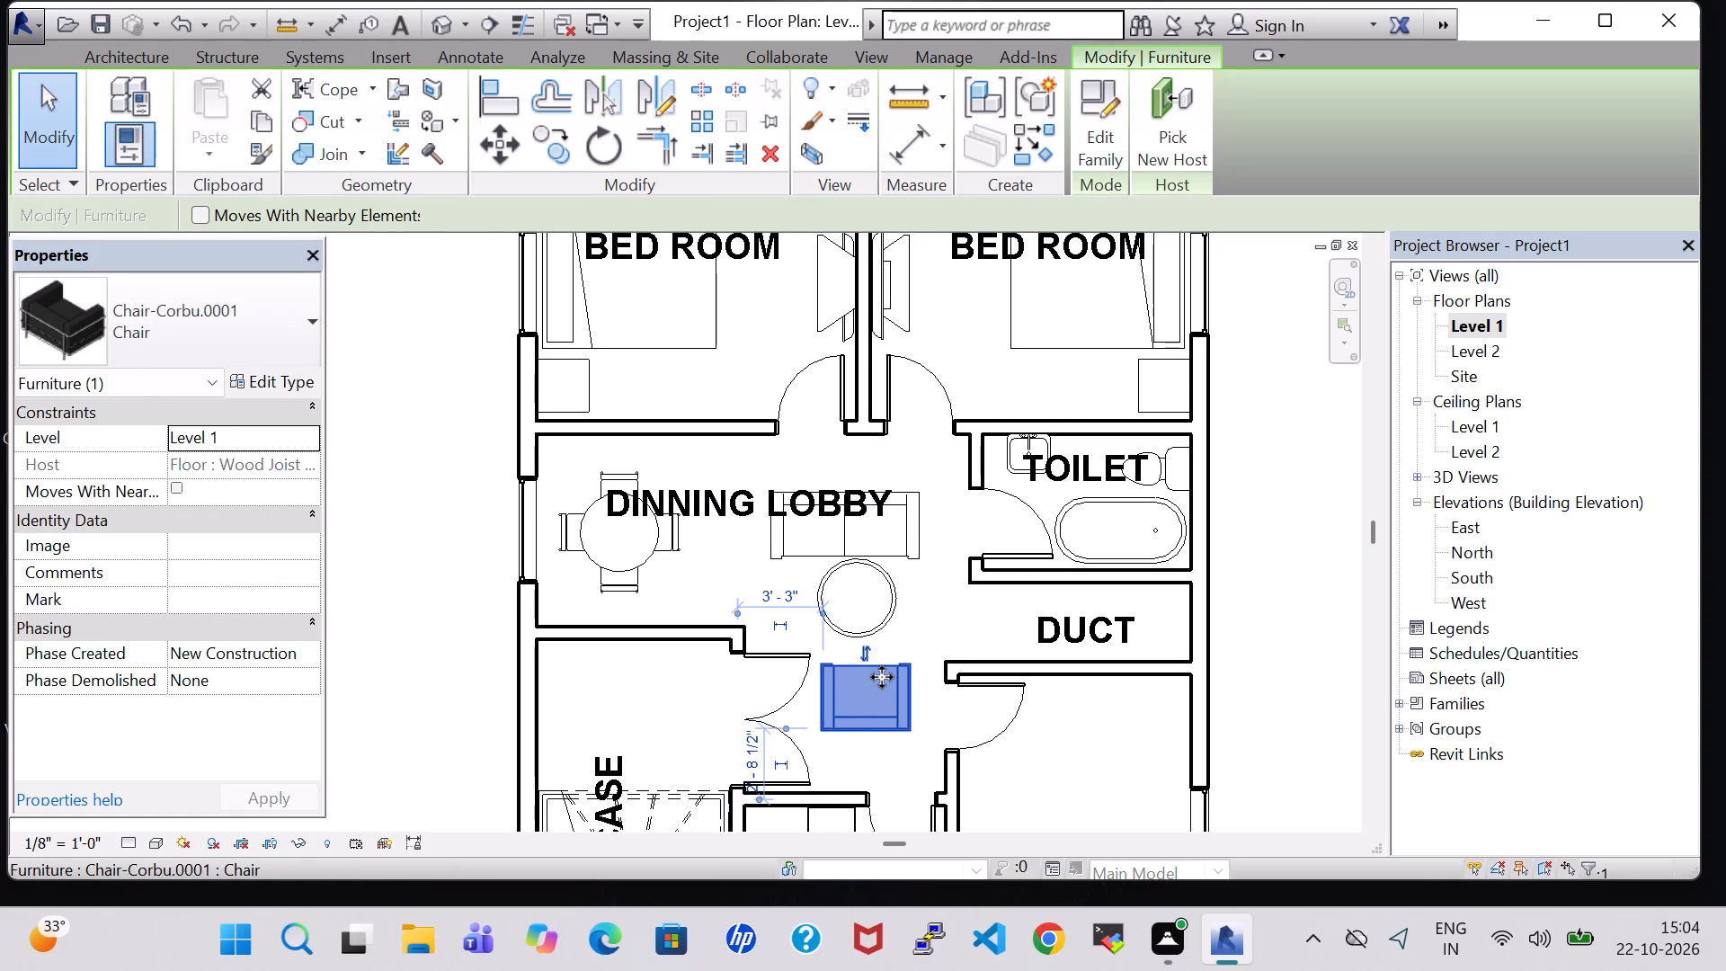
Nudge the 36" round table between the sofa and armchair slightly south.
{"action": "left_click", "coordinate": [870, 572]}
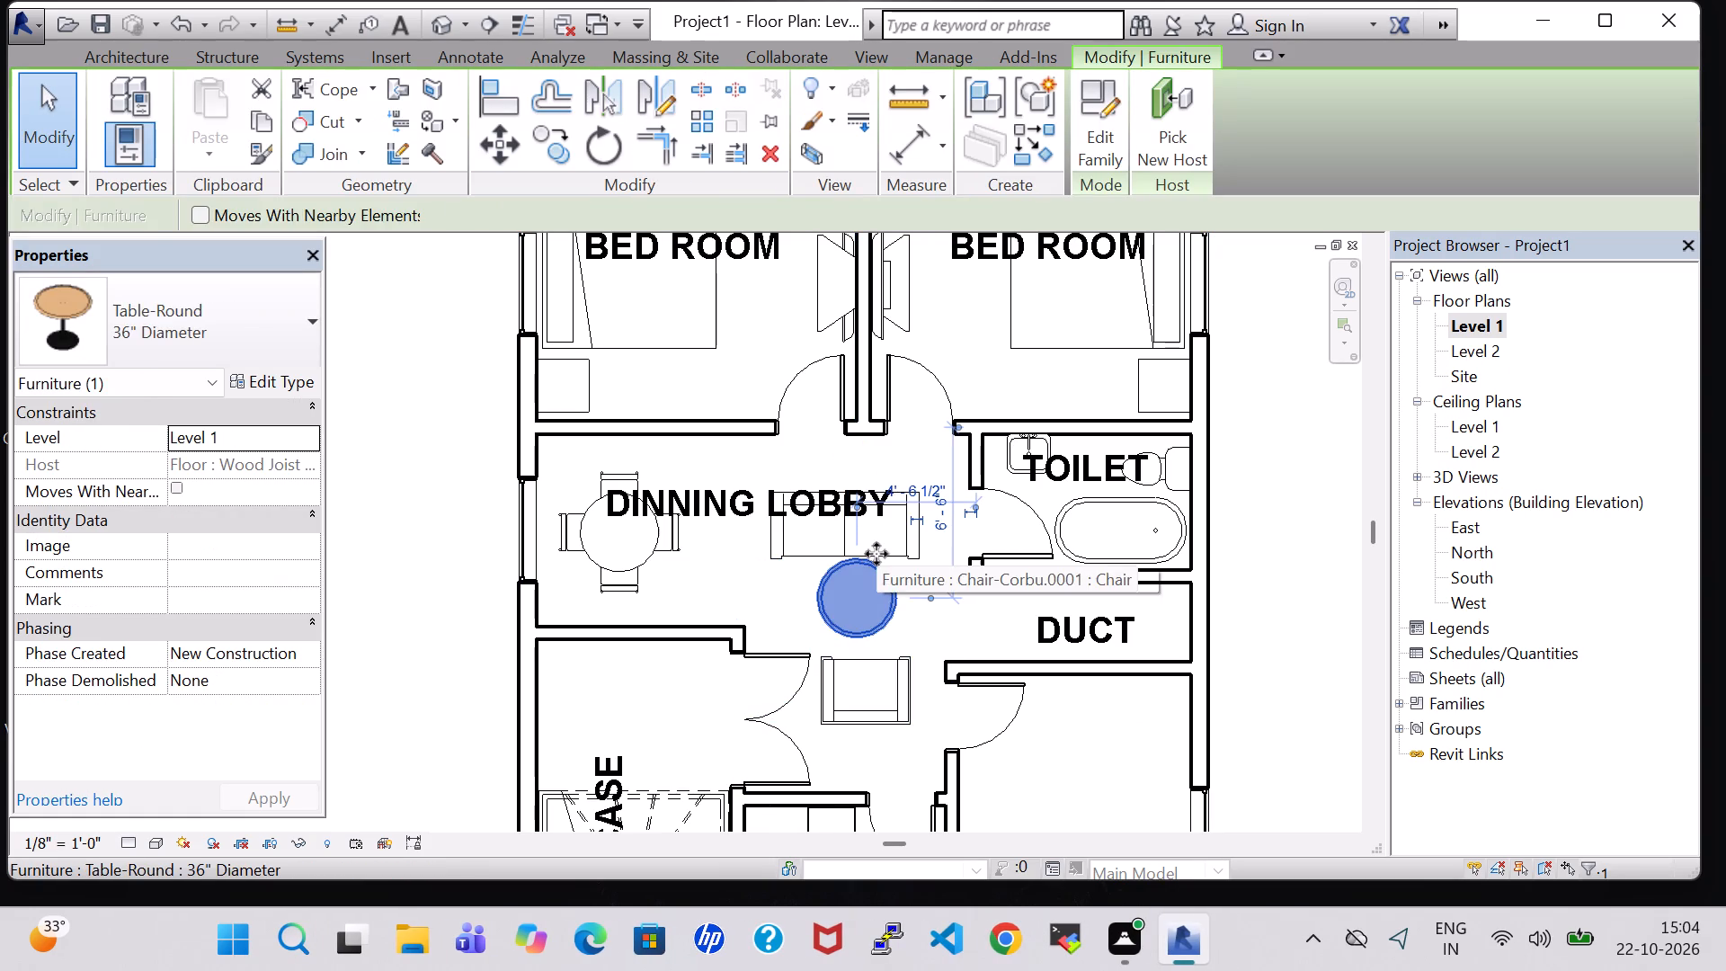
{"action": "key", "text": "Down"}
{"action": "left_click", "coordinate": [1305, 589]}
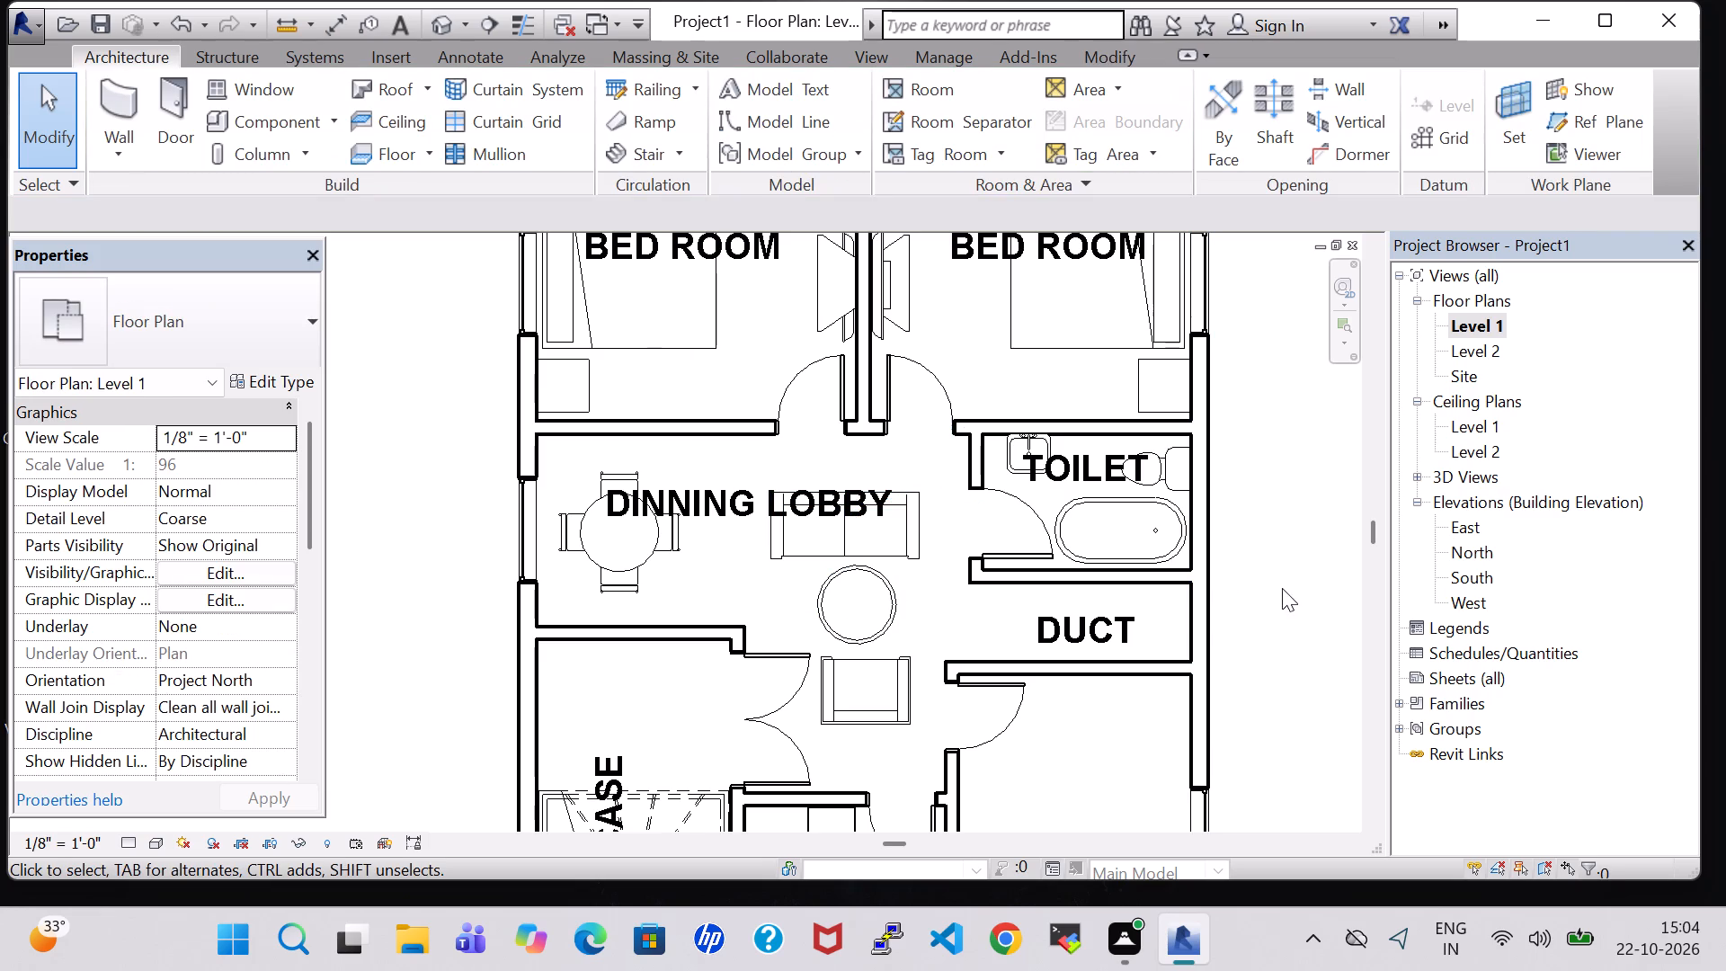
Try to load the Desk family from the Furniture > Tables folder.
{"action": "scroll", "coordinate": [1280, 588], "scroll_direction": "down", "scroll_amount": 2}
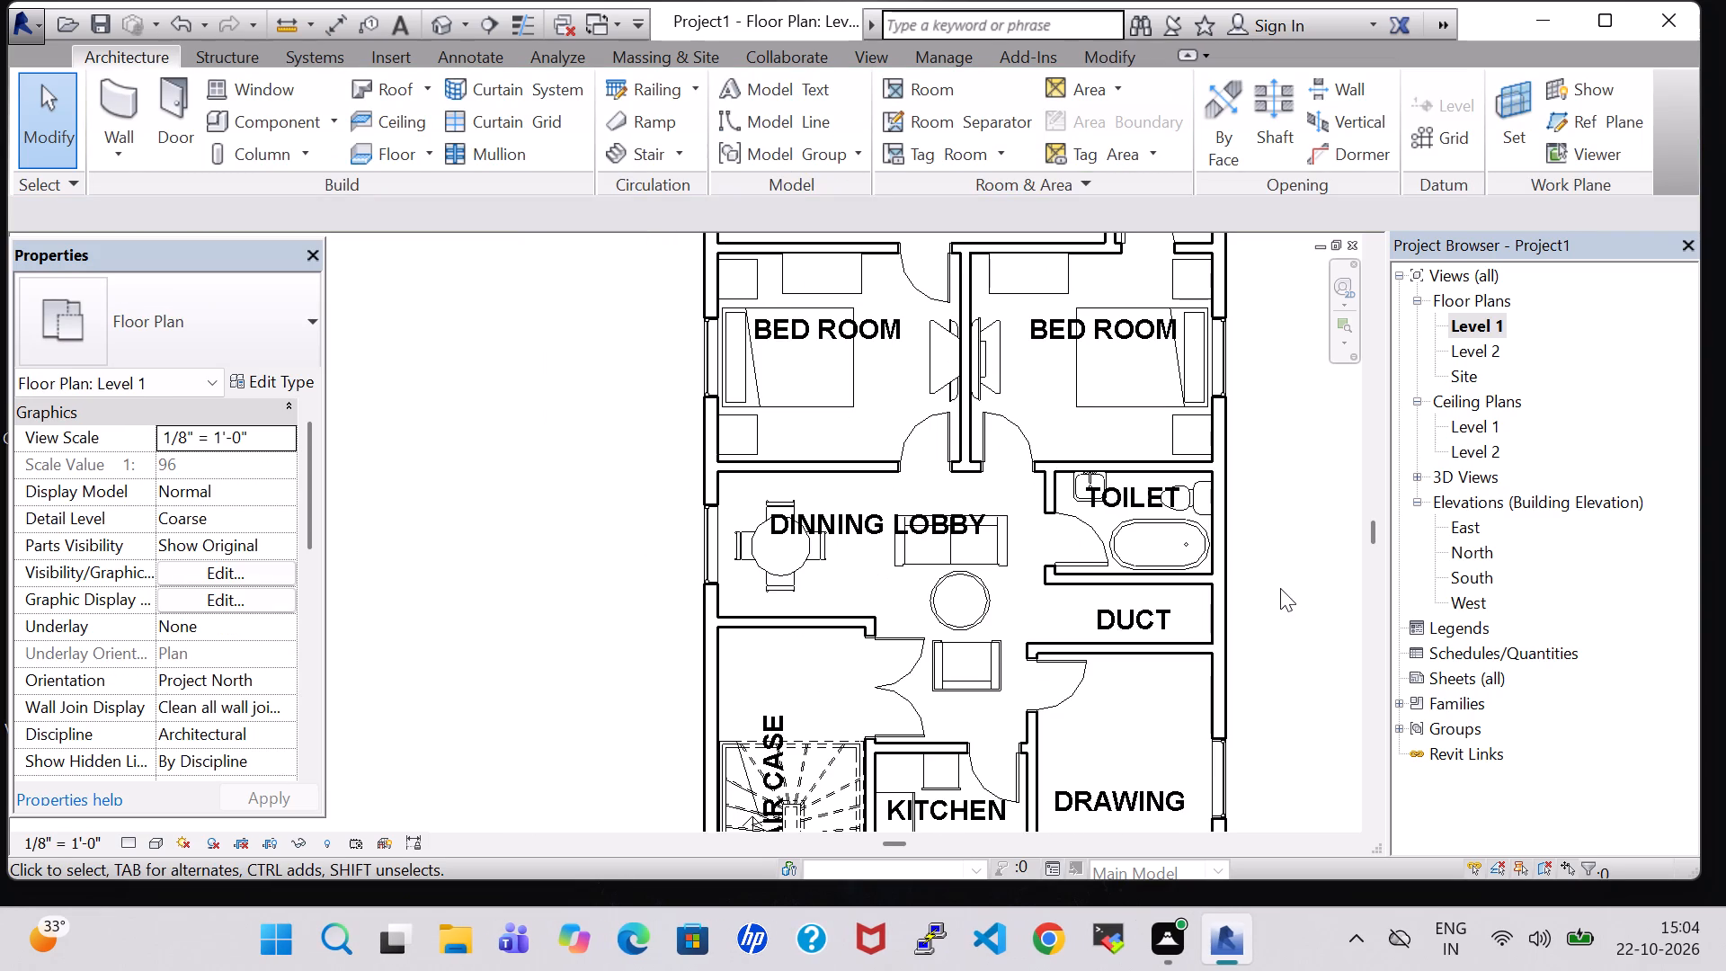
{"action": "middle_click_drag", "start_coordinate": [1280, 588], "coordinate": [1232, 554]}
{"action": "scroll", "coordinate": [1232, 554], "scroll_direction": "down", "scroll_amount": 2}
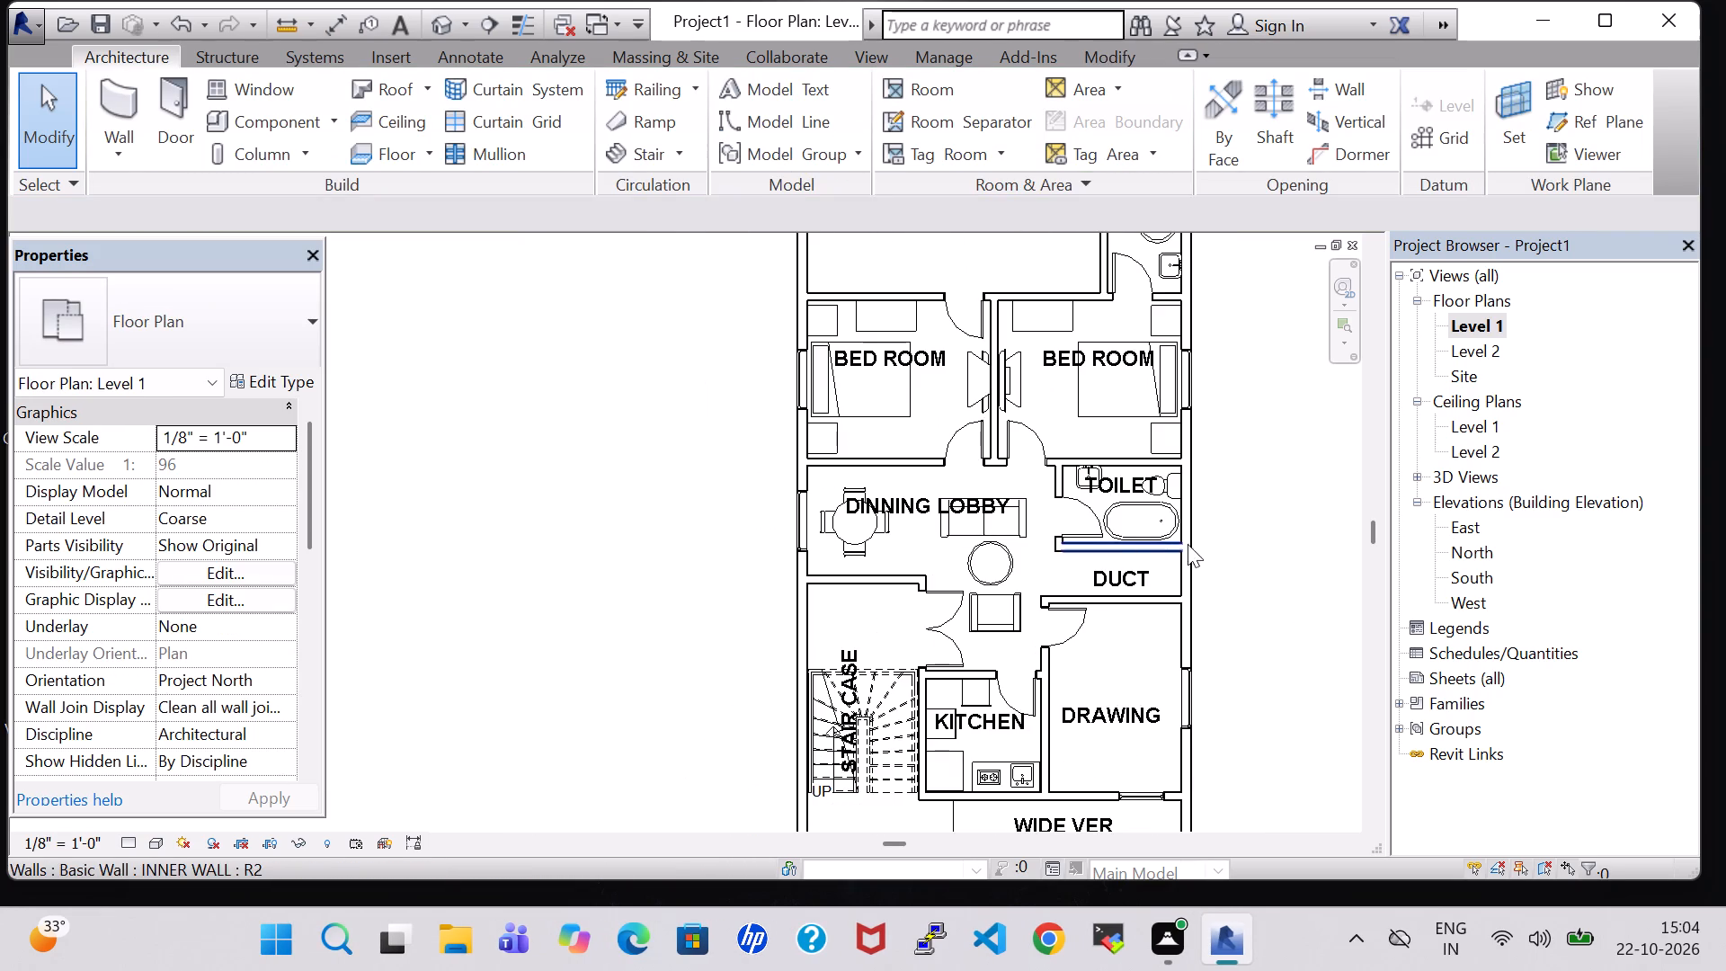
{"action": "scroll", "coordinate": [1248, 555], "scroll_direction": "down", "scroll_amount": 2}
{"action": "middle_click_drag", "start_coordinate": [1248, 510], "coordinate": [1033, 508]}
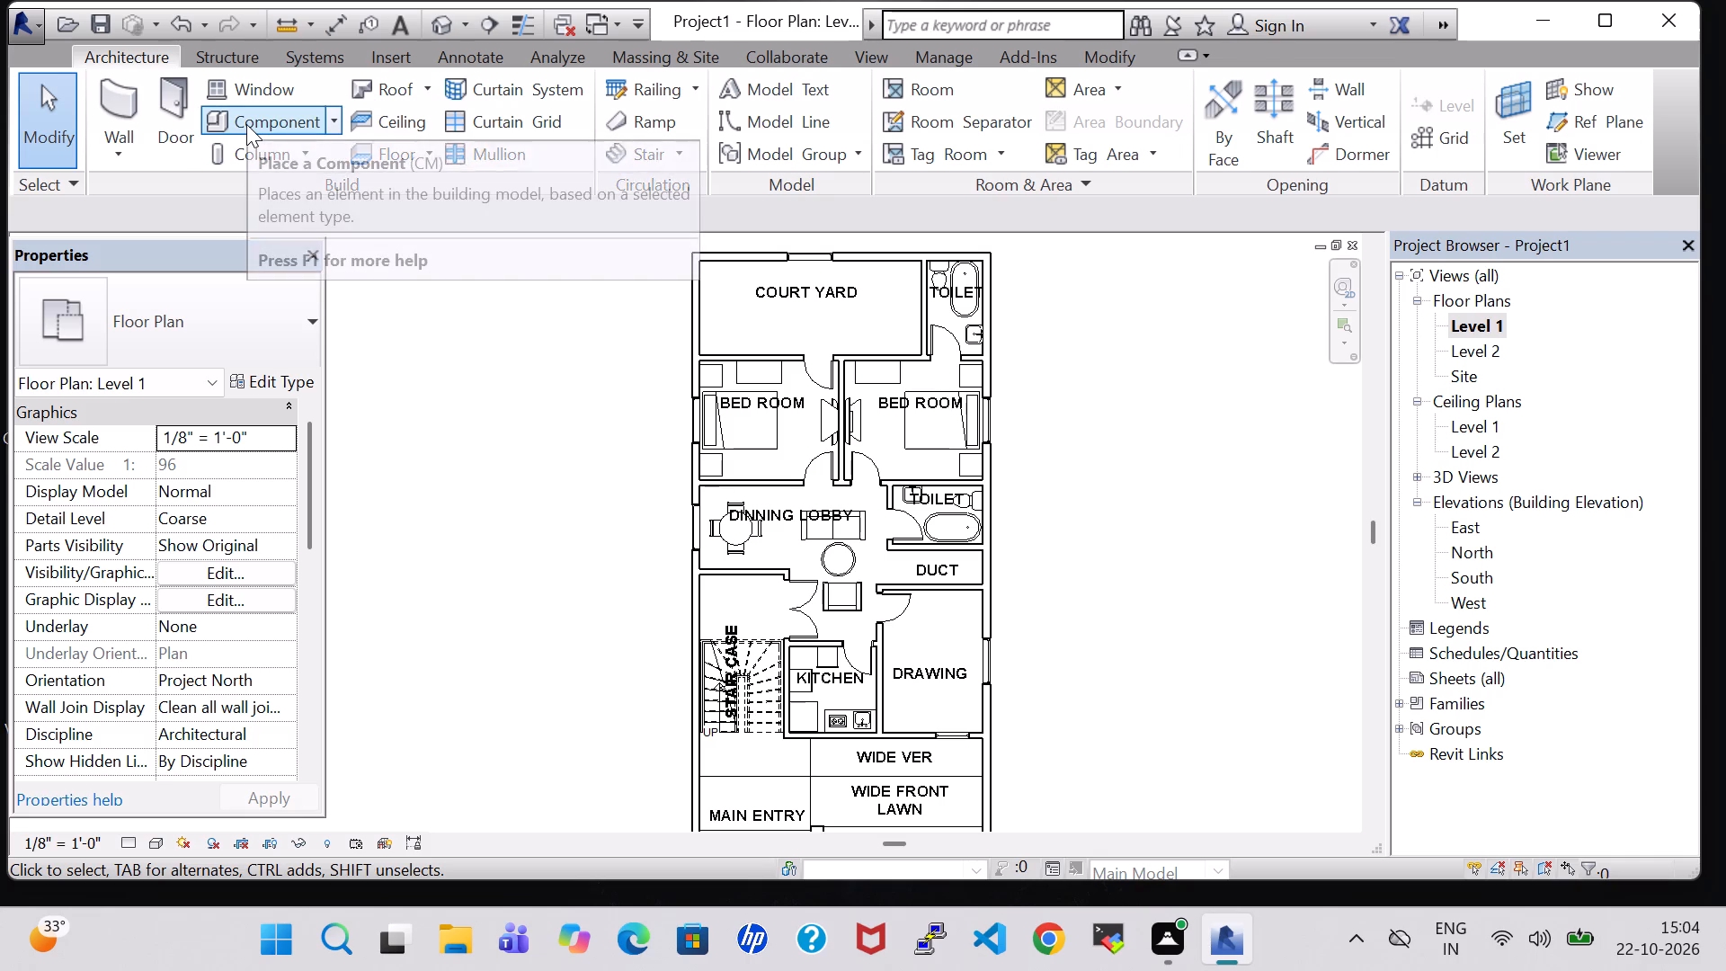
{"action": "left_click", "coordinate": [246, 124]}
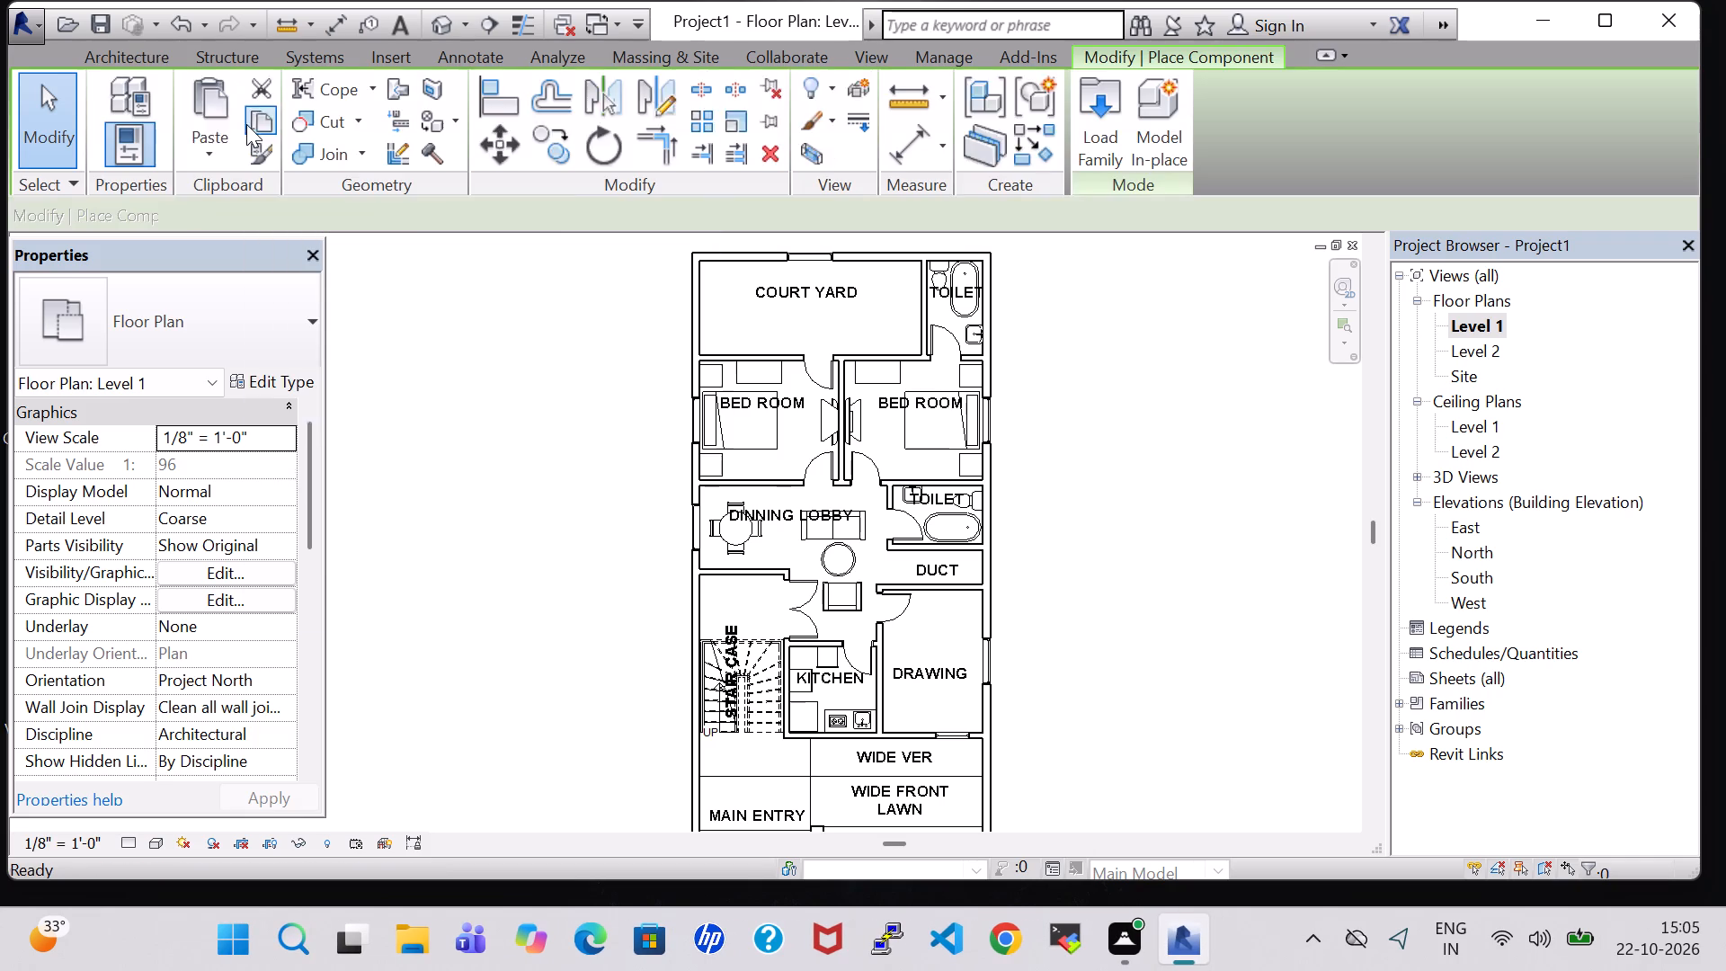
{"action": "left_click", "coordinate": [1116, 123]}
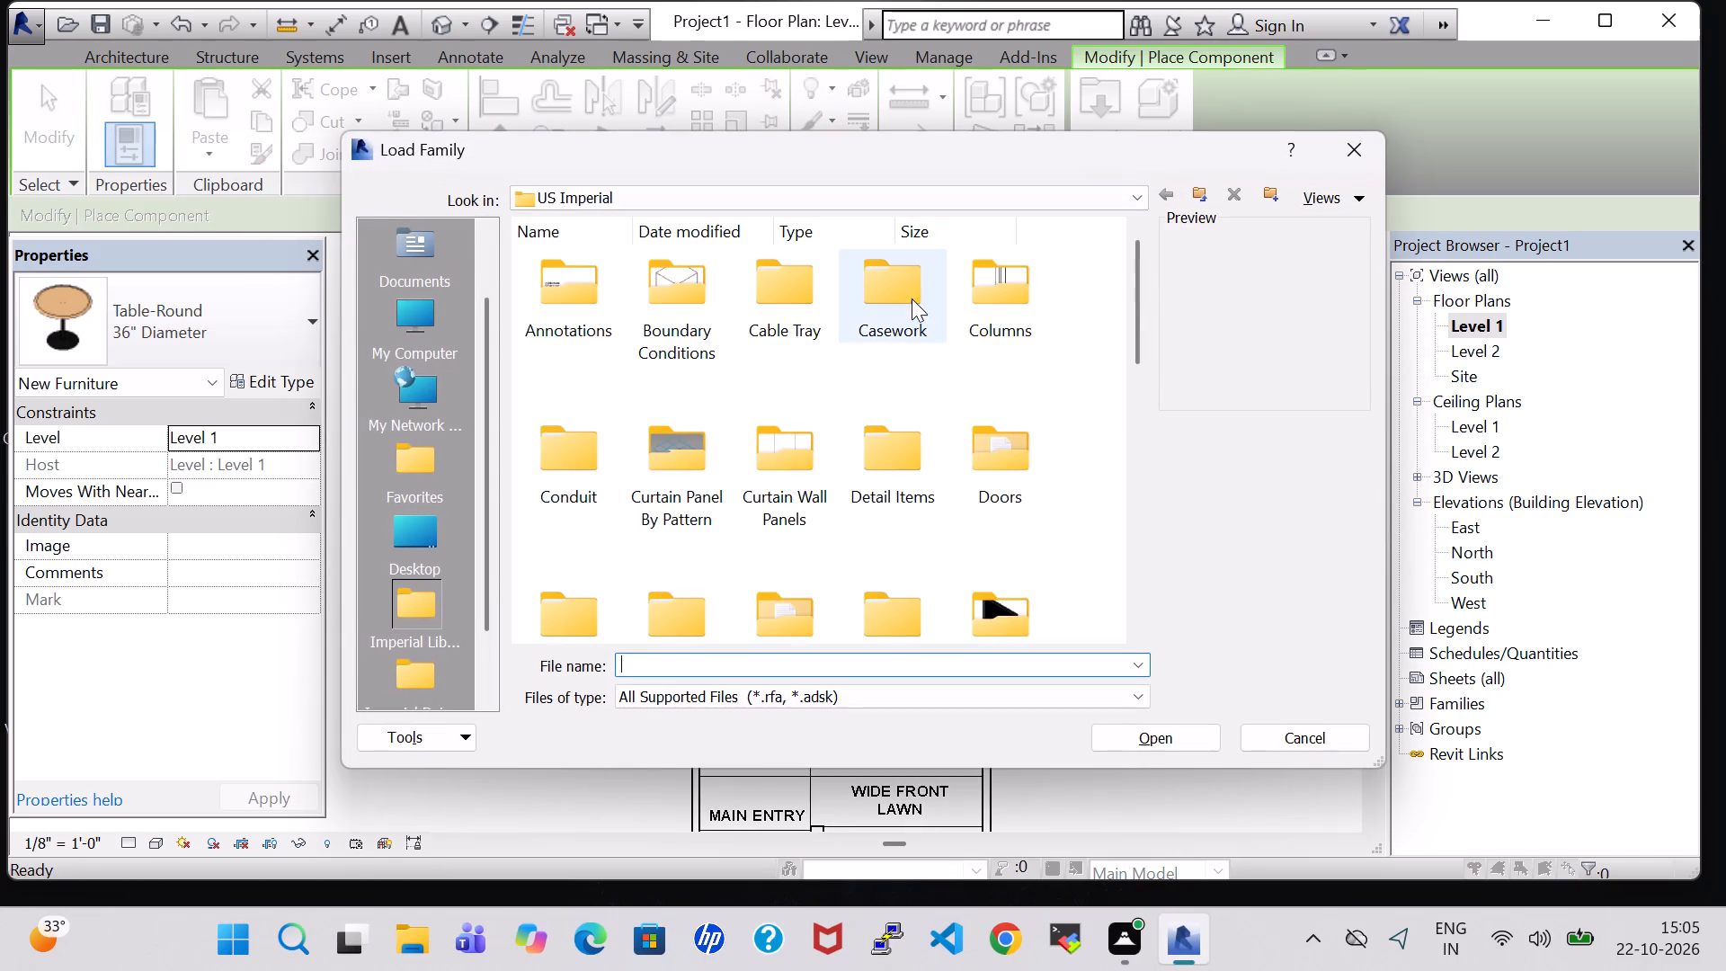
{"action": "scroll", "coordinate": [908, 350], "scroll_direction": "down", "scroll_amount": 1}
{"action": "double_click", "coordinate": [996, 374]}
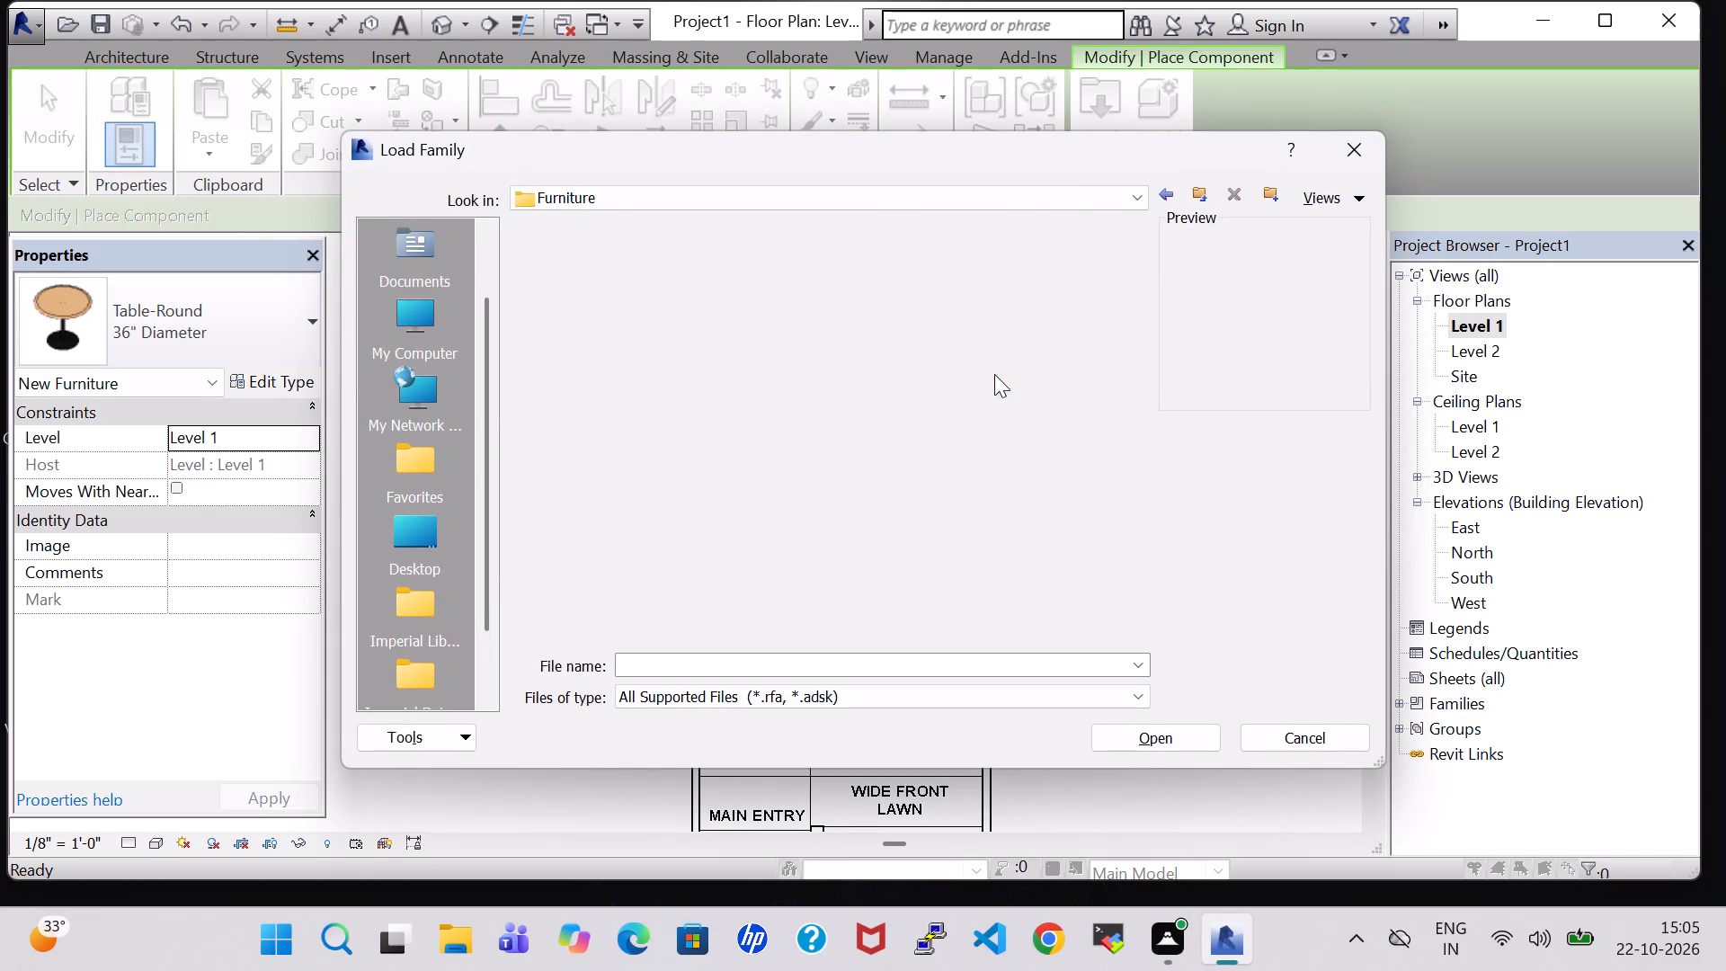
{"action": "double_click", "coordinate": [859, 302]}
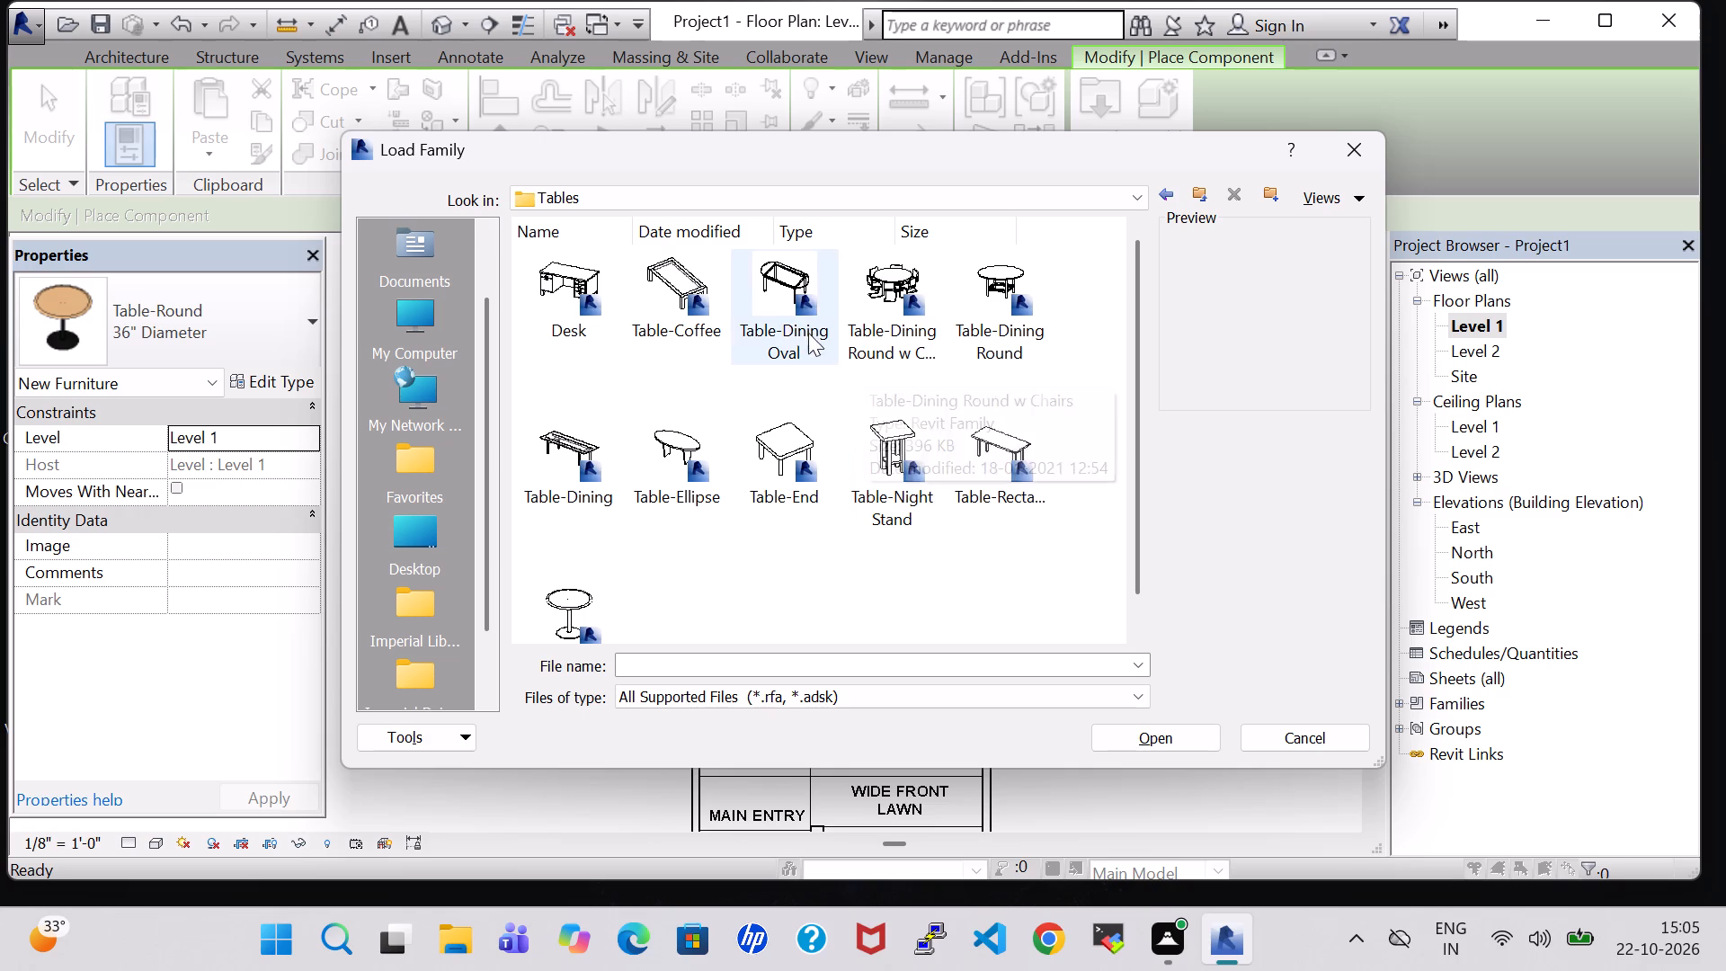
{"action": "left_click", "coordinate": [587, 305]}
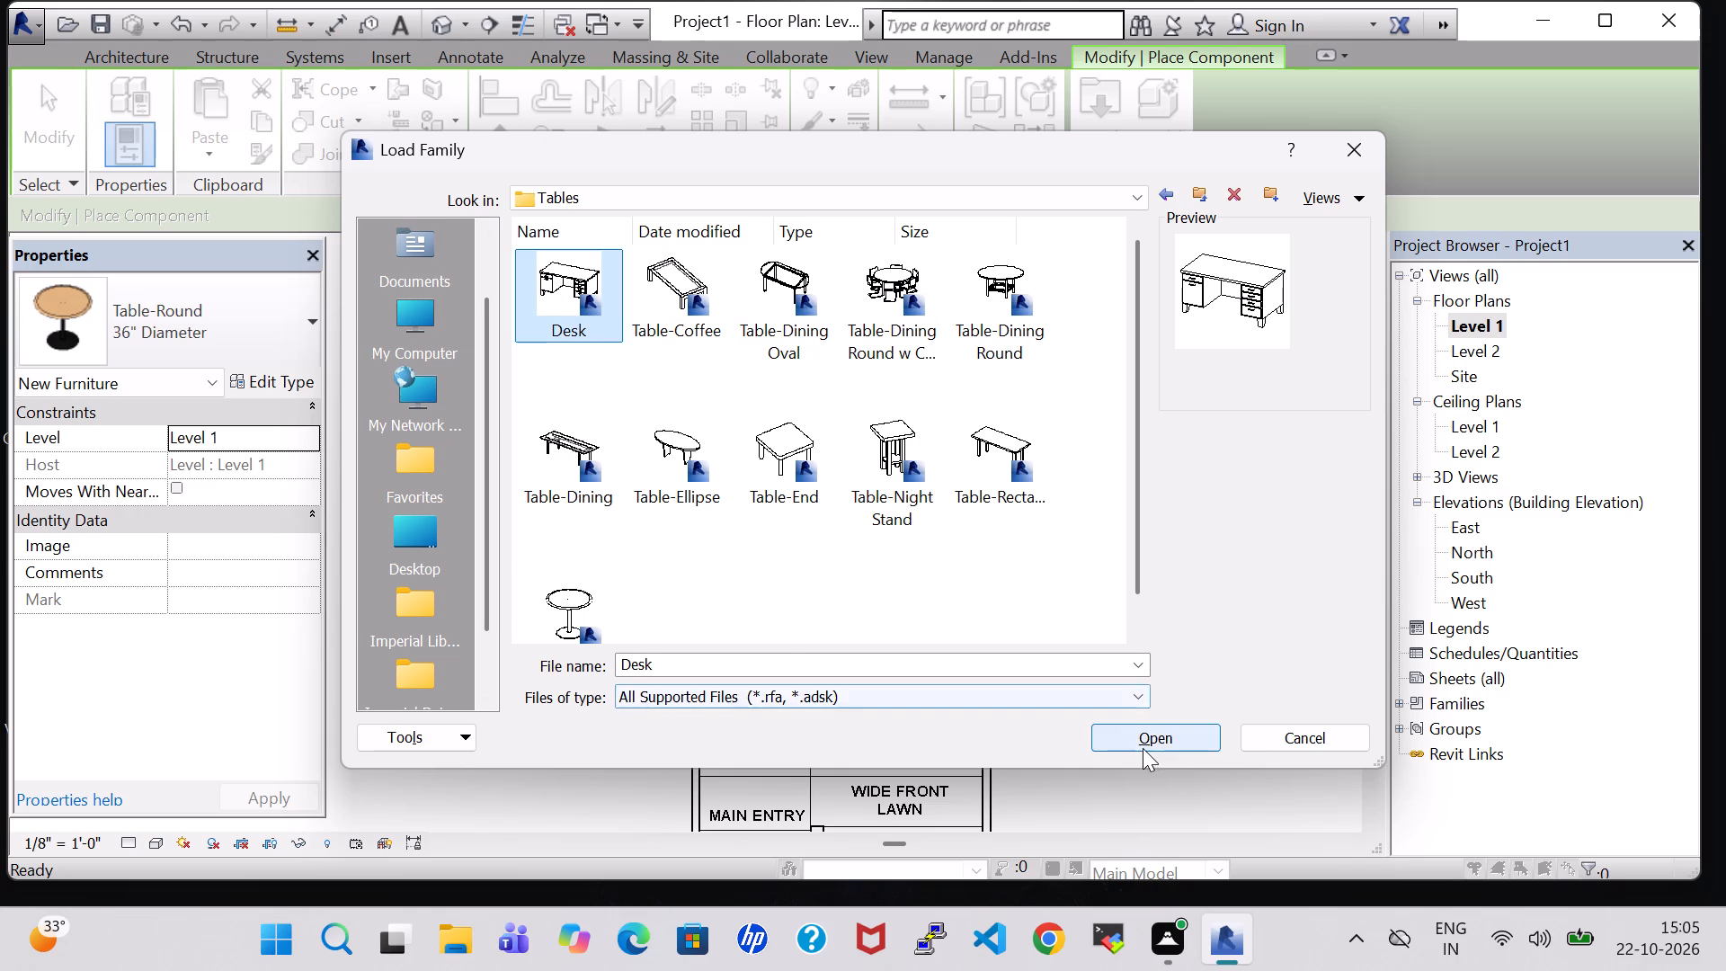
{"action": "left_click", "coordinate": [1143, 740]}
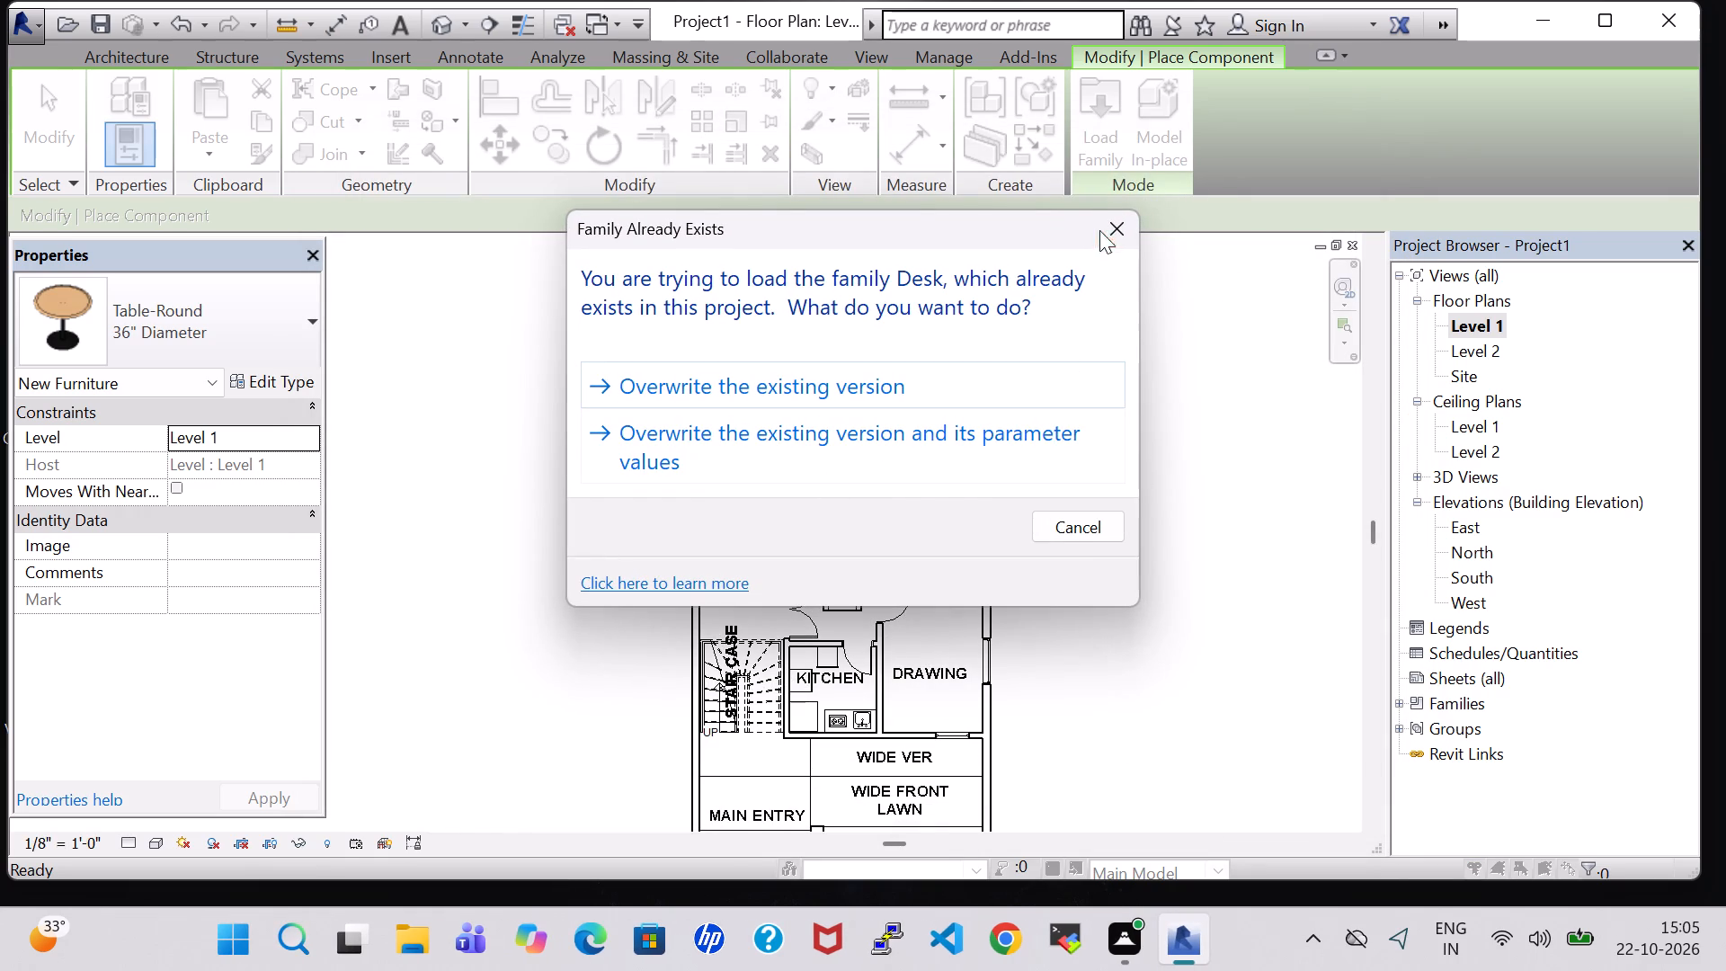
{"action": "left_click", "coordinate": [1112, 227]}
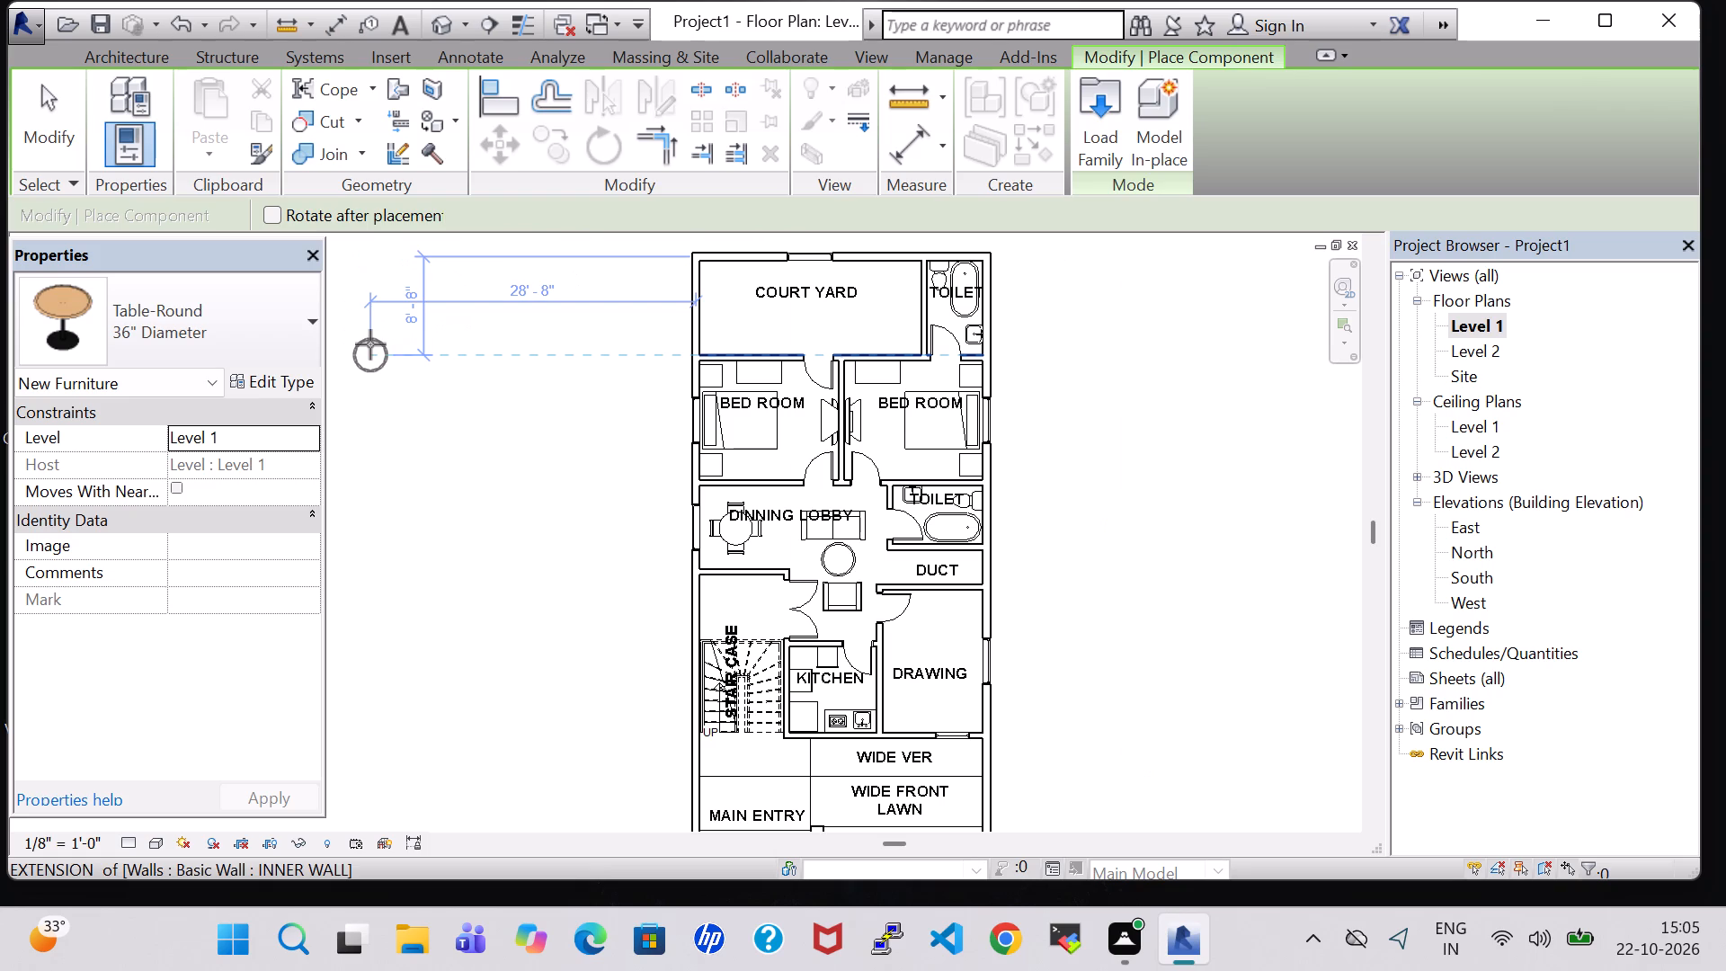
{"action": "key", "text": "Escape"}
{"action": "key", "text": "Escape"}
Place a 72" x 36" desk in the Drawing room, against the south wall near its southwest corner.
{"action": "left_click", "coordinate": [280, 114]}
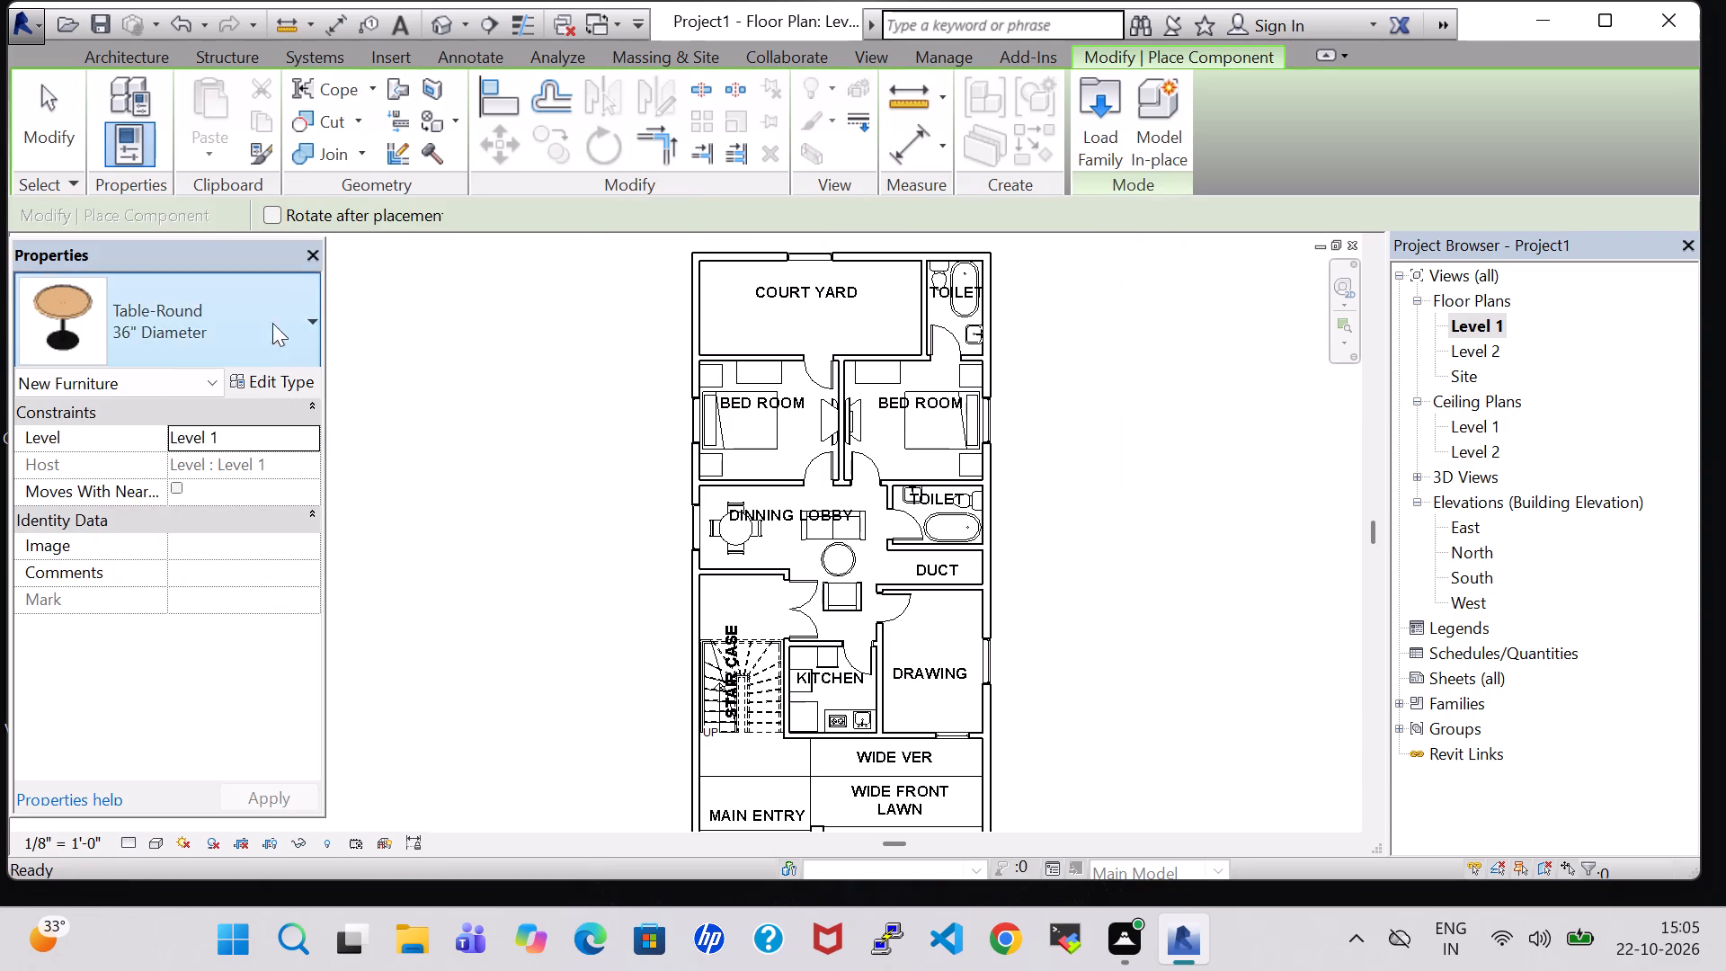
{"action": "left_click", "coordinate": [269, 338]}
{"action": "scroll", "coordinate": [193, 488], "scroll_direction": "up", "scroll_amount": 20}
{"action": "scroll", "coordinate": [193, 488], "scroll_direction": "up", "scroll_amount": 3}
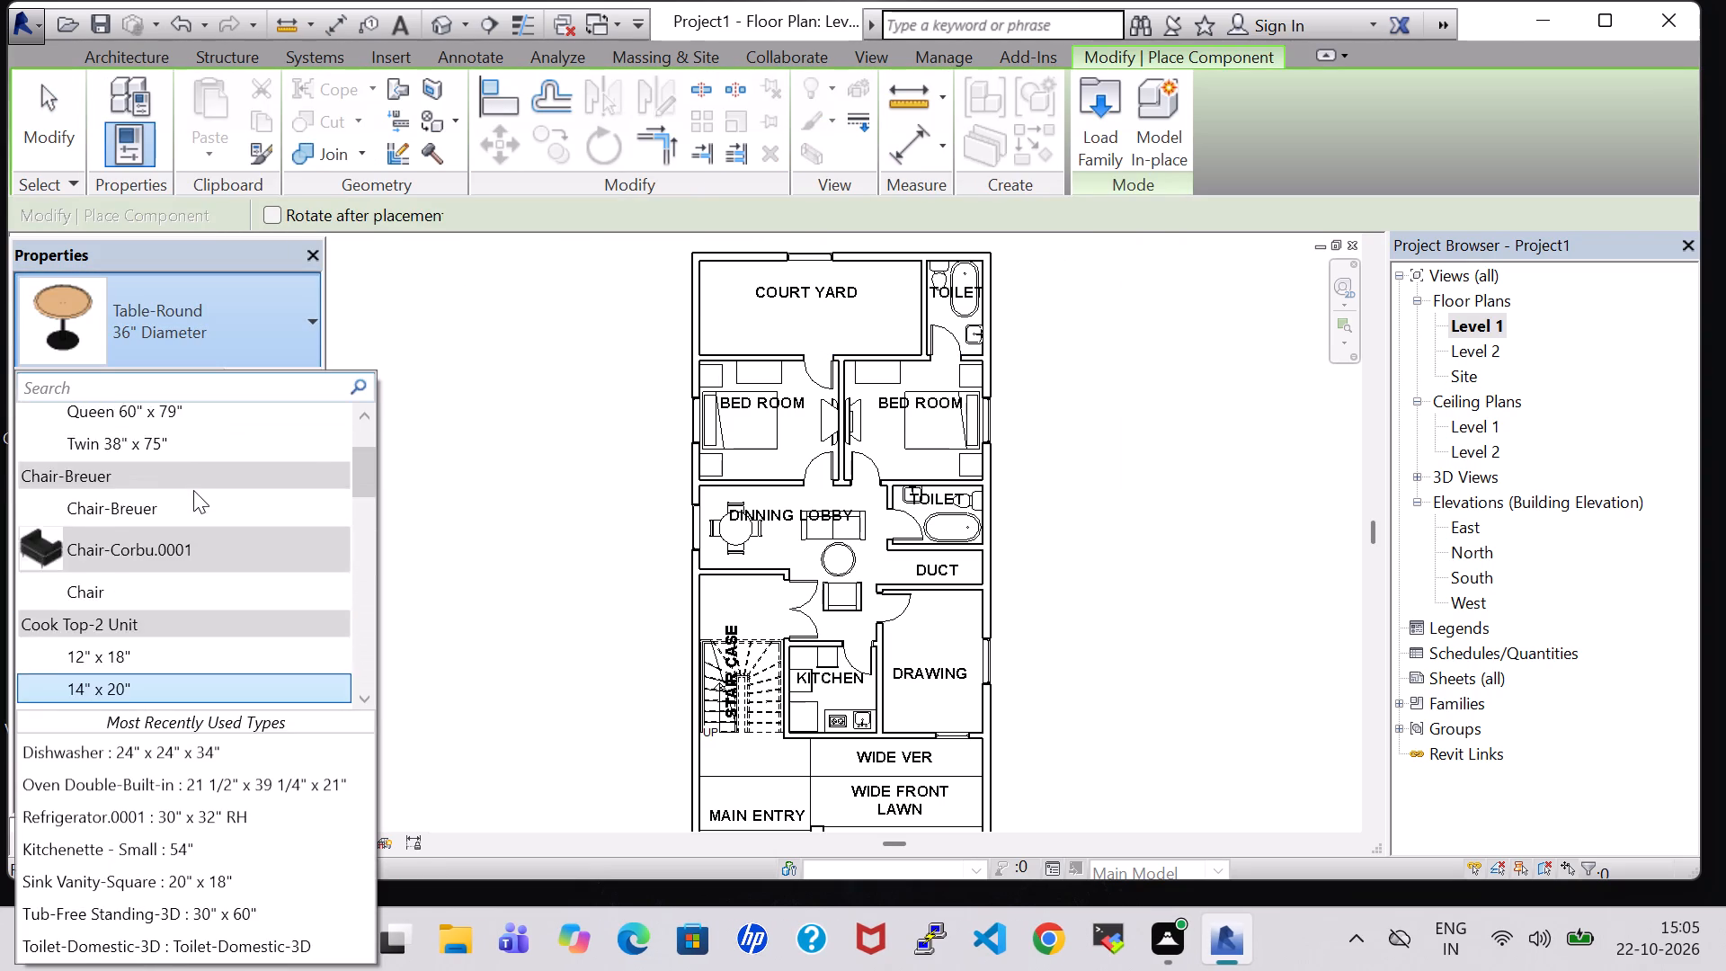
{"action": "scroll", "coordinate": [193, 490], "scroll_direction": "up", "scroll_amount": 10}
{"action": "scroll", "coordinate": [193, 489], "scroll_direction": "down", "scroll_amount": 6}
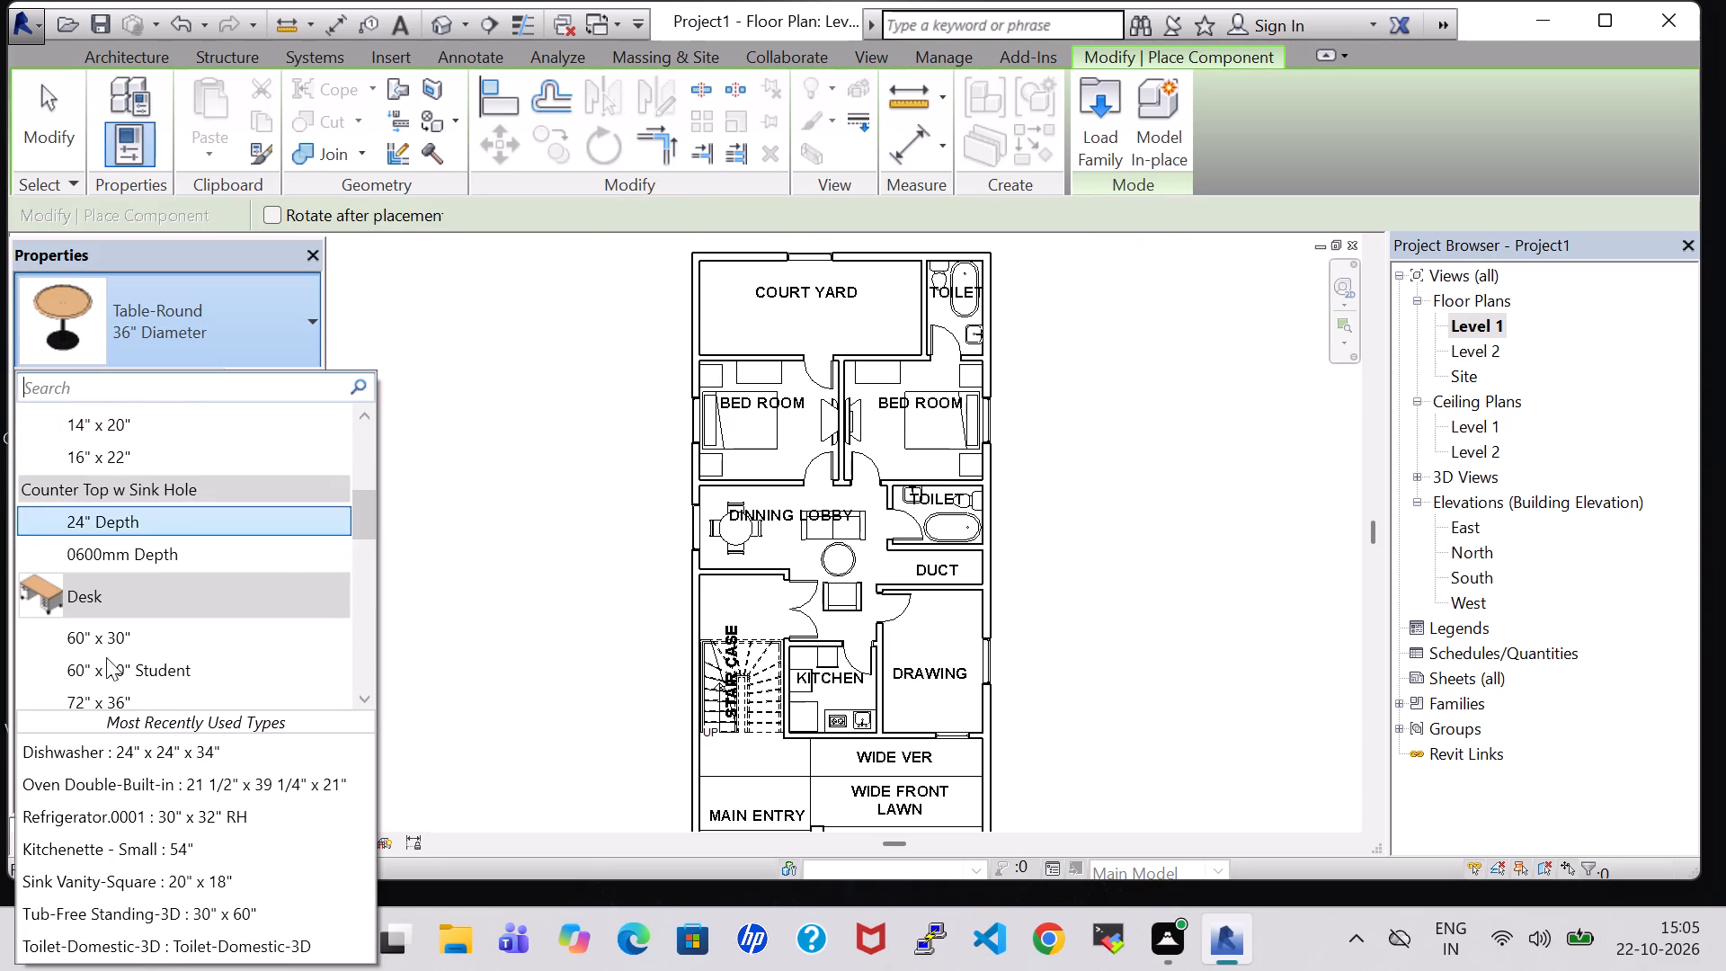
{"action": "scroll", "coordinate": [116, 661], "scroll_direction": "down", "scroll_amount": 1}
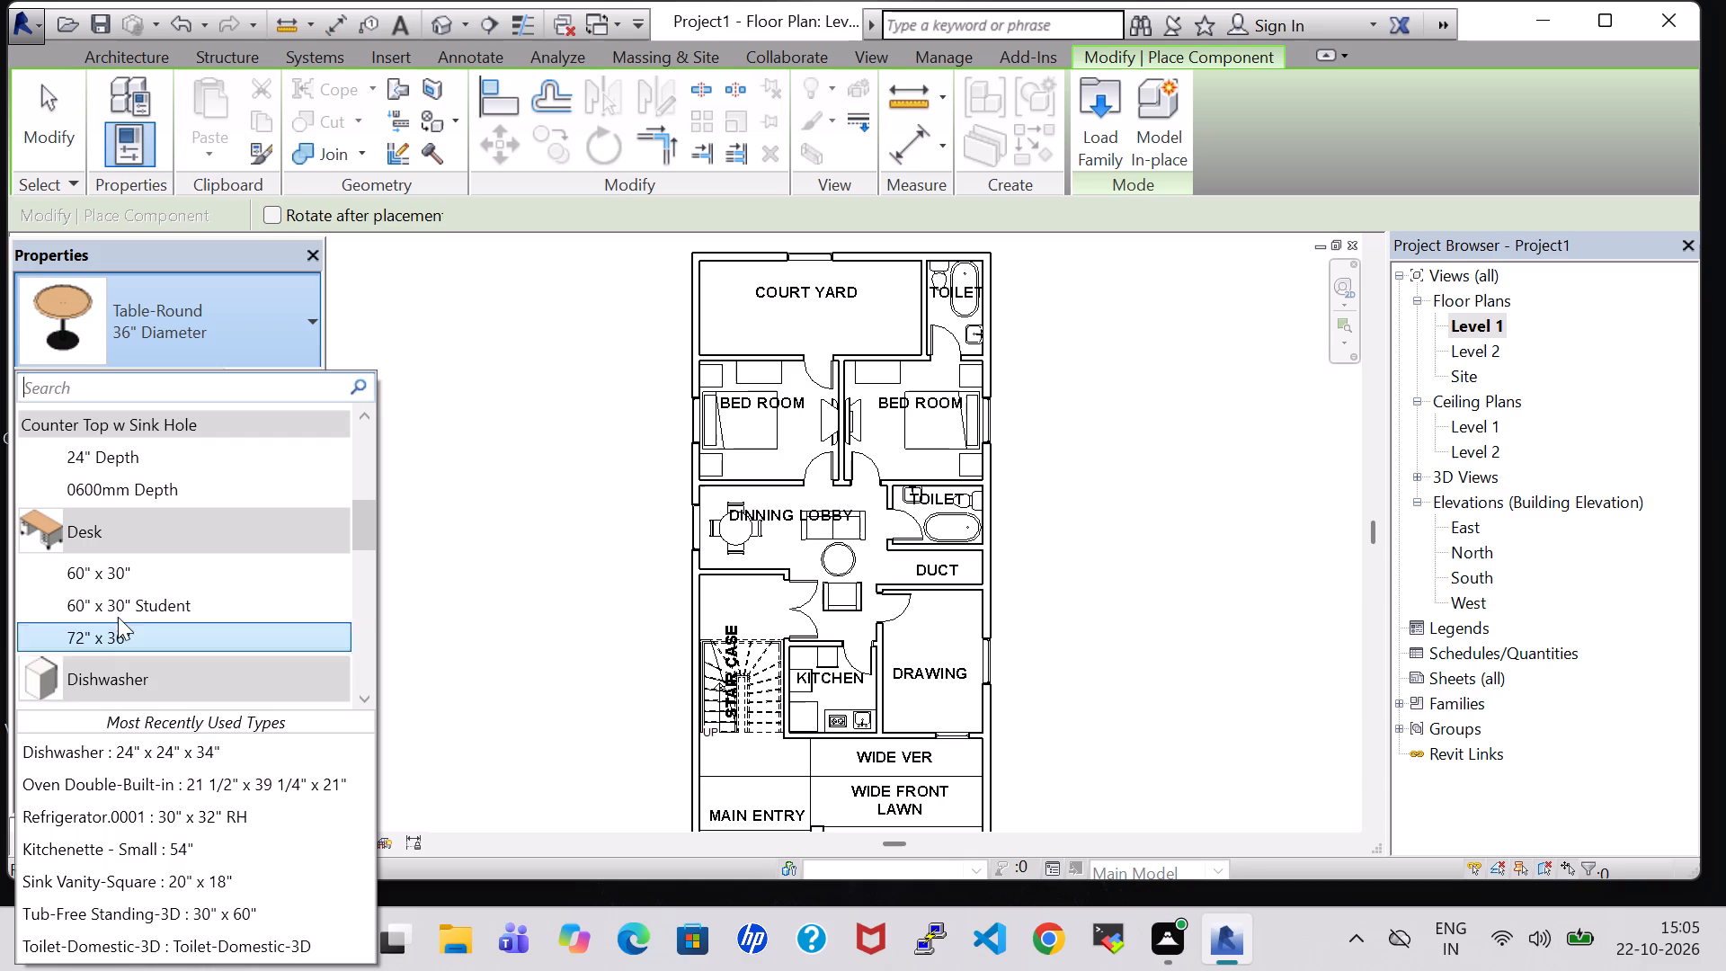
{"action": "left_click", "coordinate": [125, 627]}
{"action": "scroll", "coordinate": [903, 724], "scroll_direction": "up", "scroll_amount": 4}
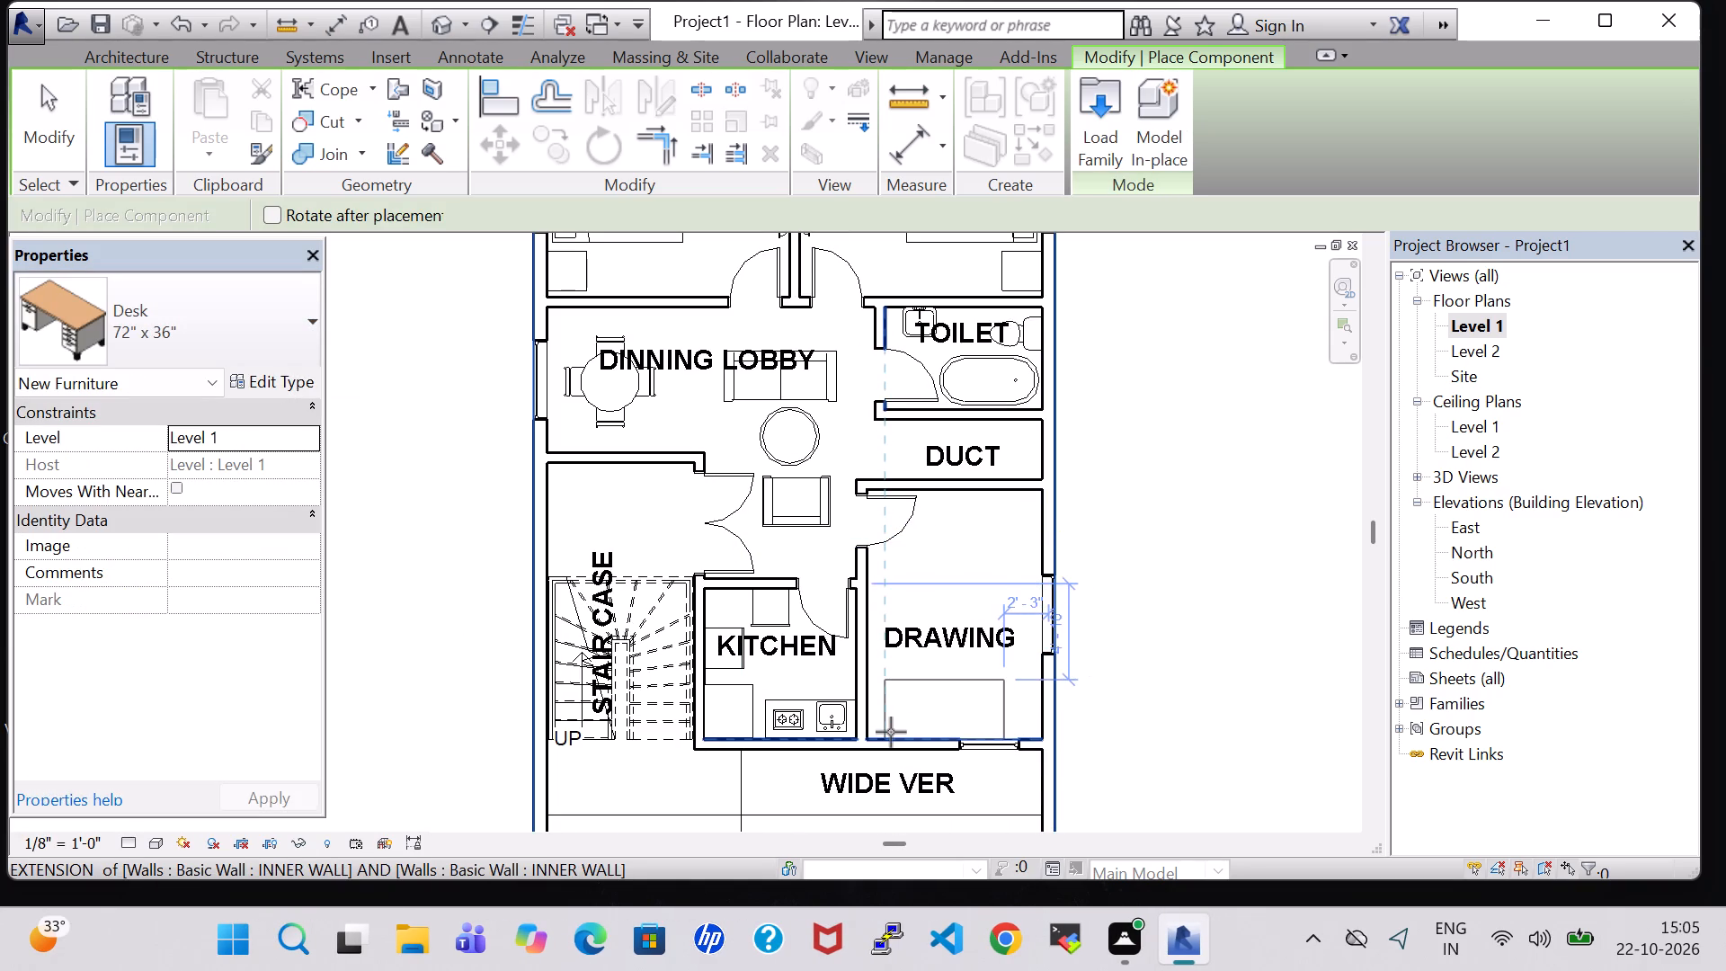
{"action": "left_click", "coordinate": [891, 732]}
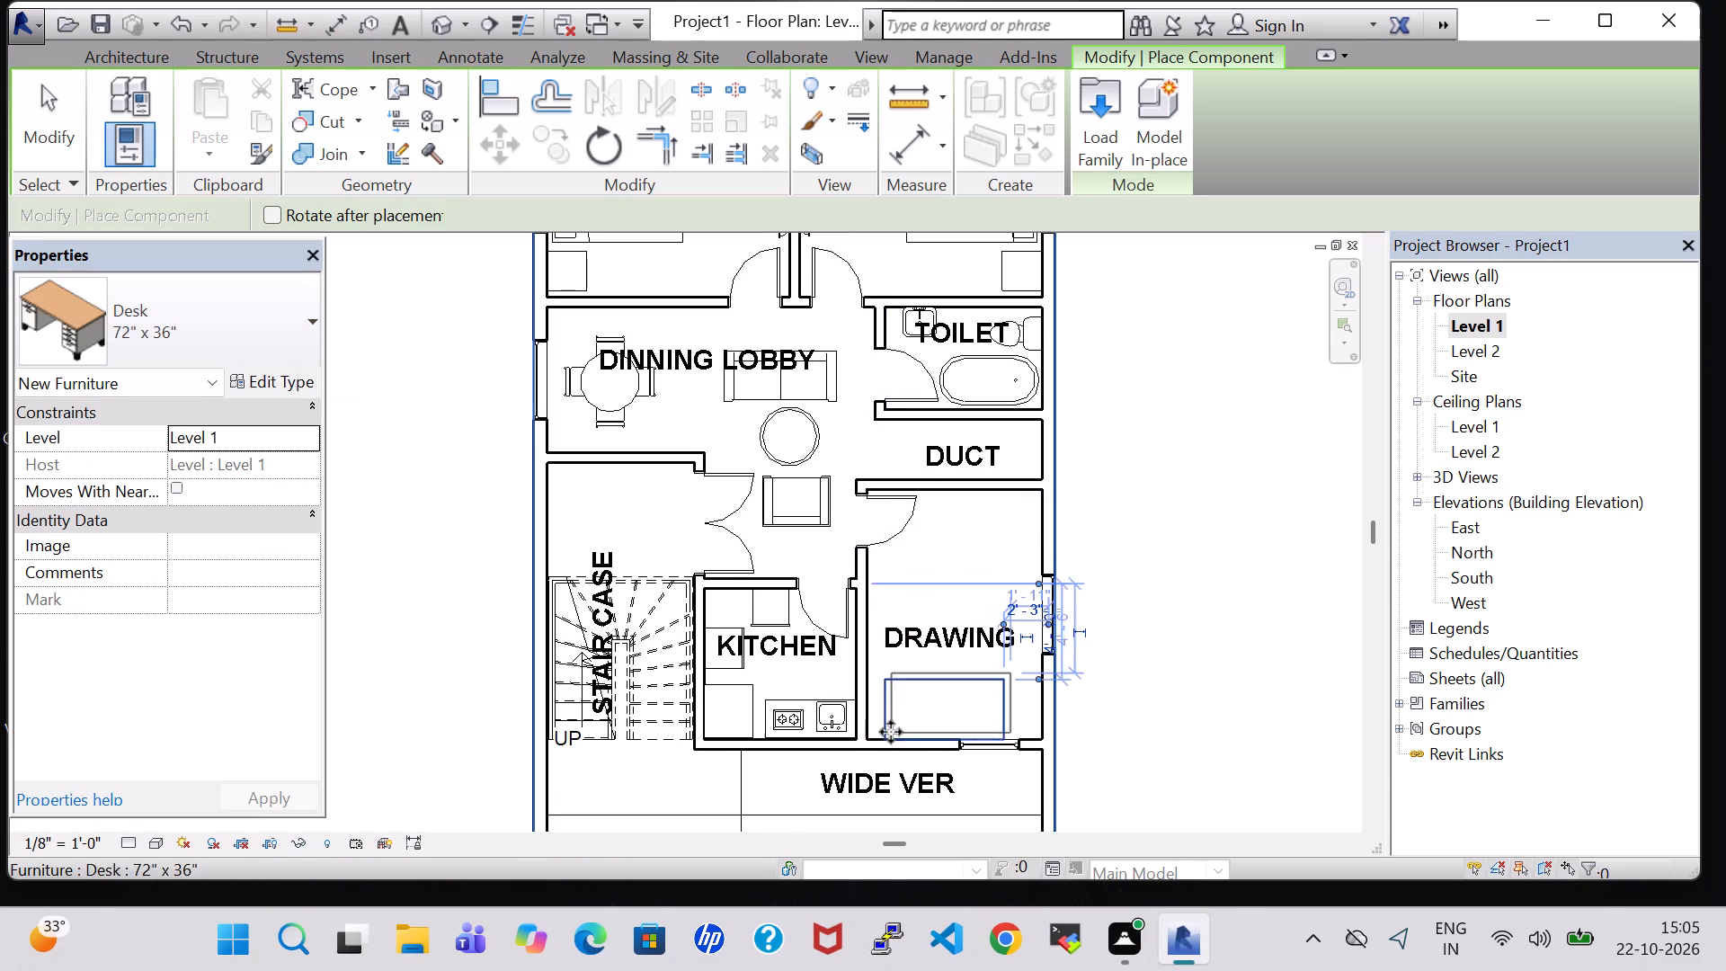
{"action": "key", "text": "Escape"}
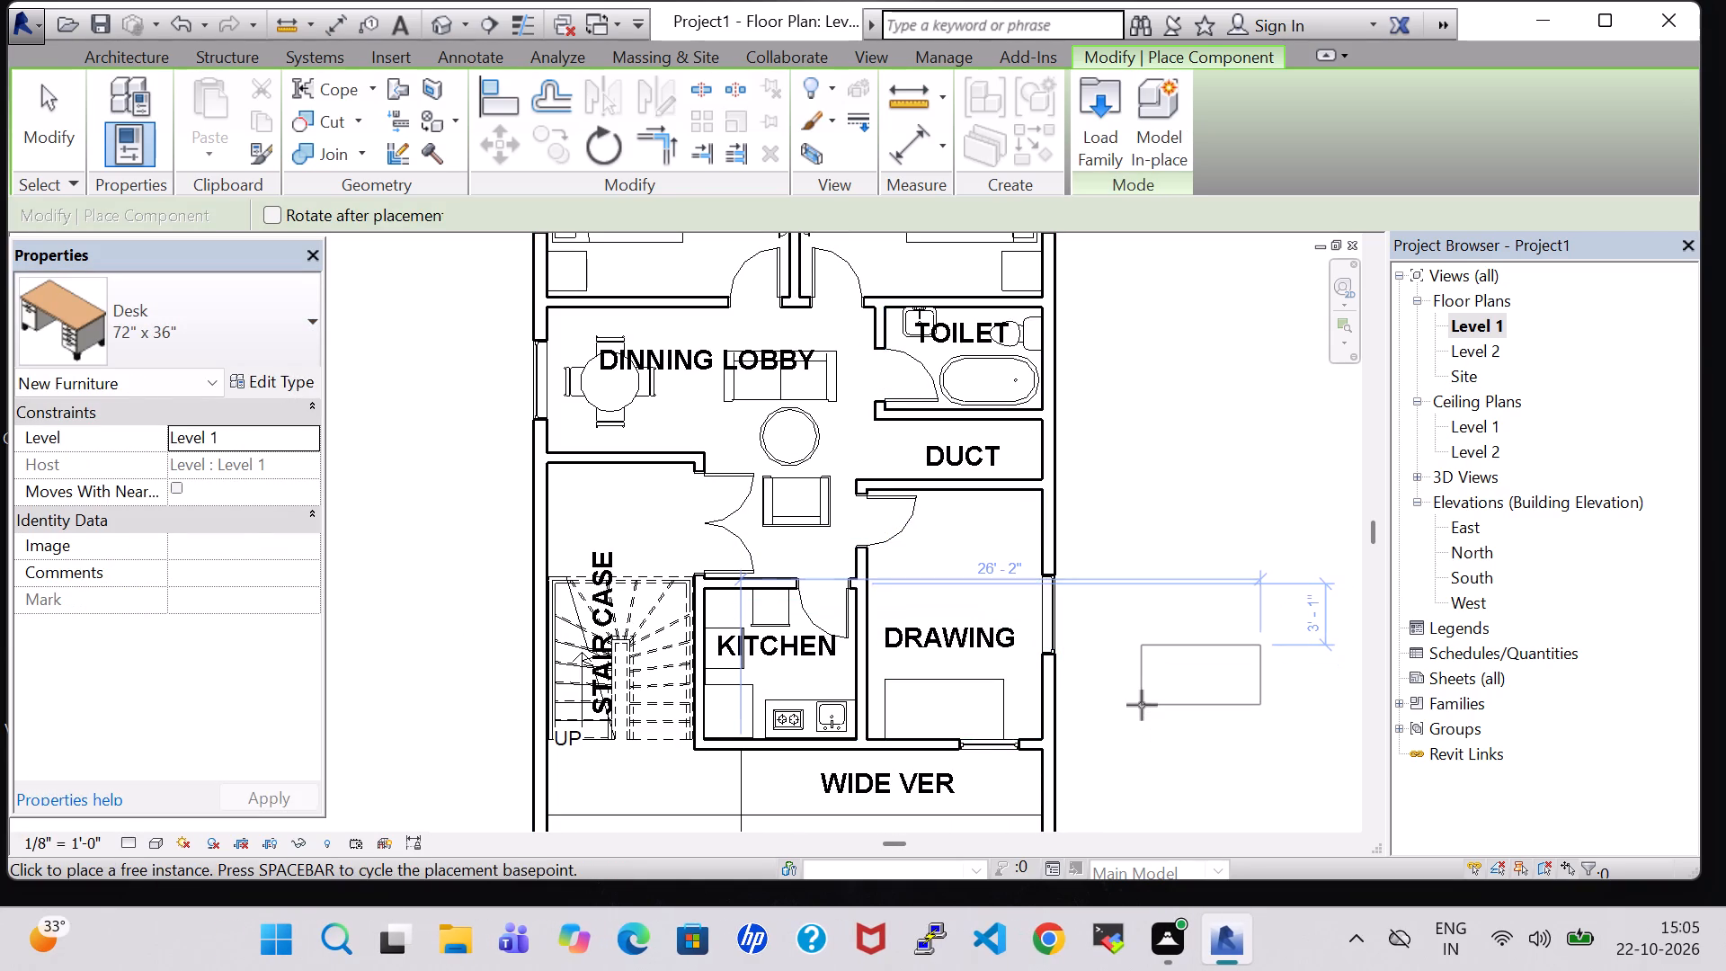
{"action": "key", "text": "Escape"}
Look through the Site library's Accessories, Logistics and Utilities folders for a family to load.
{"action": "left_click", "coordinate": [277, 116]}
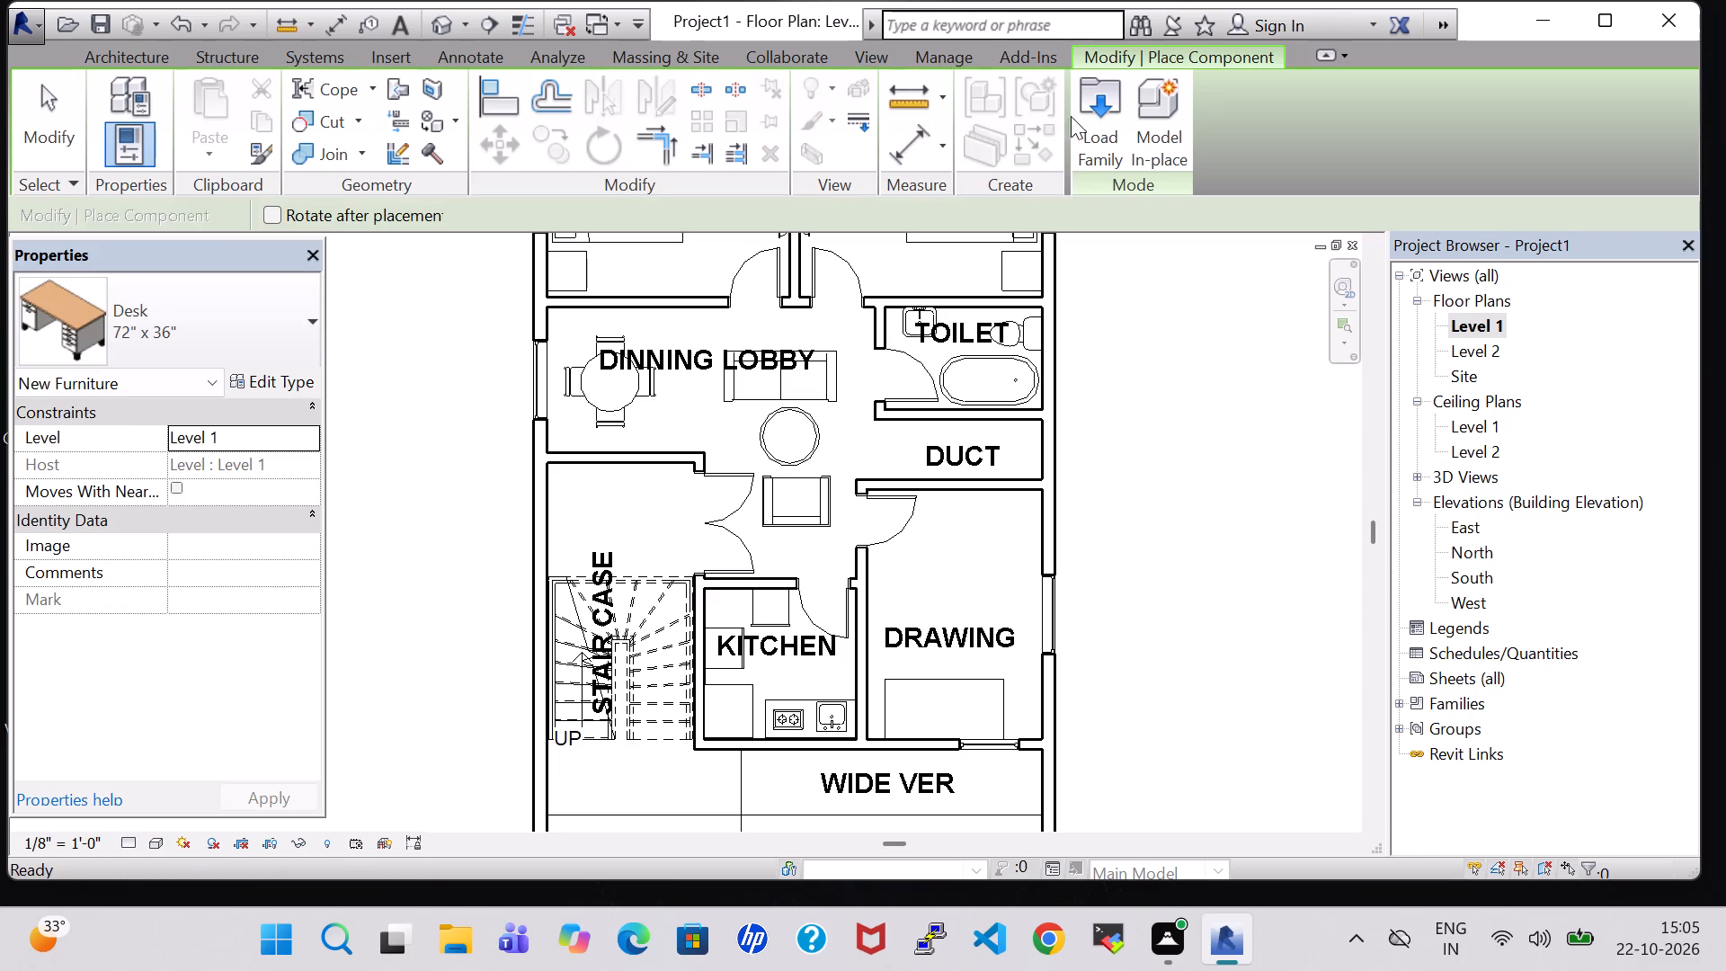
{"action": "left_click", "coordinate": [1095, 116]}
{"action": "scroll", "coordinate": [861, 345], "scroll_direction": "down", "scroll_amount": 2}
{"action": "scroll", "coordinate": [707, 396], "scroll_direction": "down", "scroll_amount": 1}
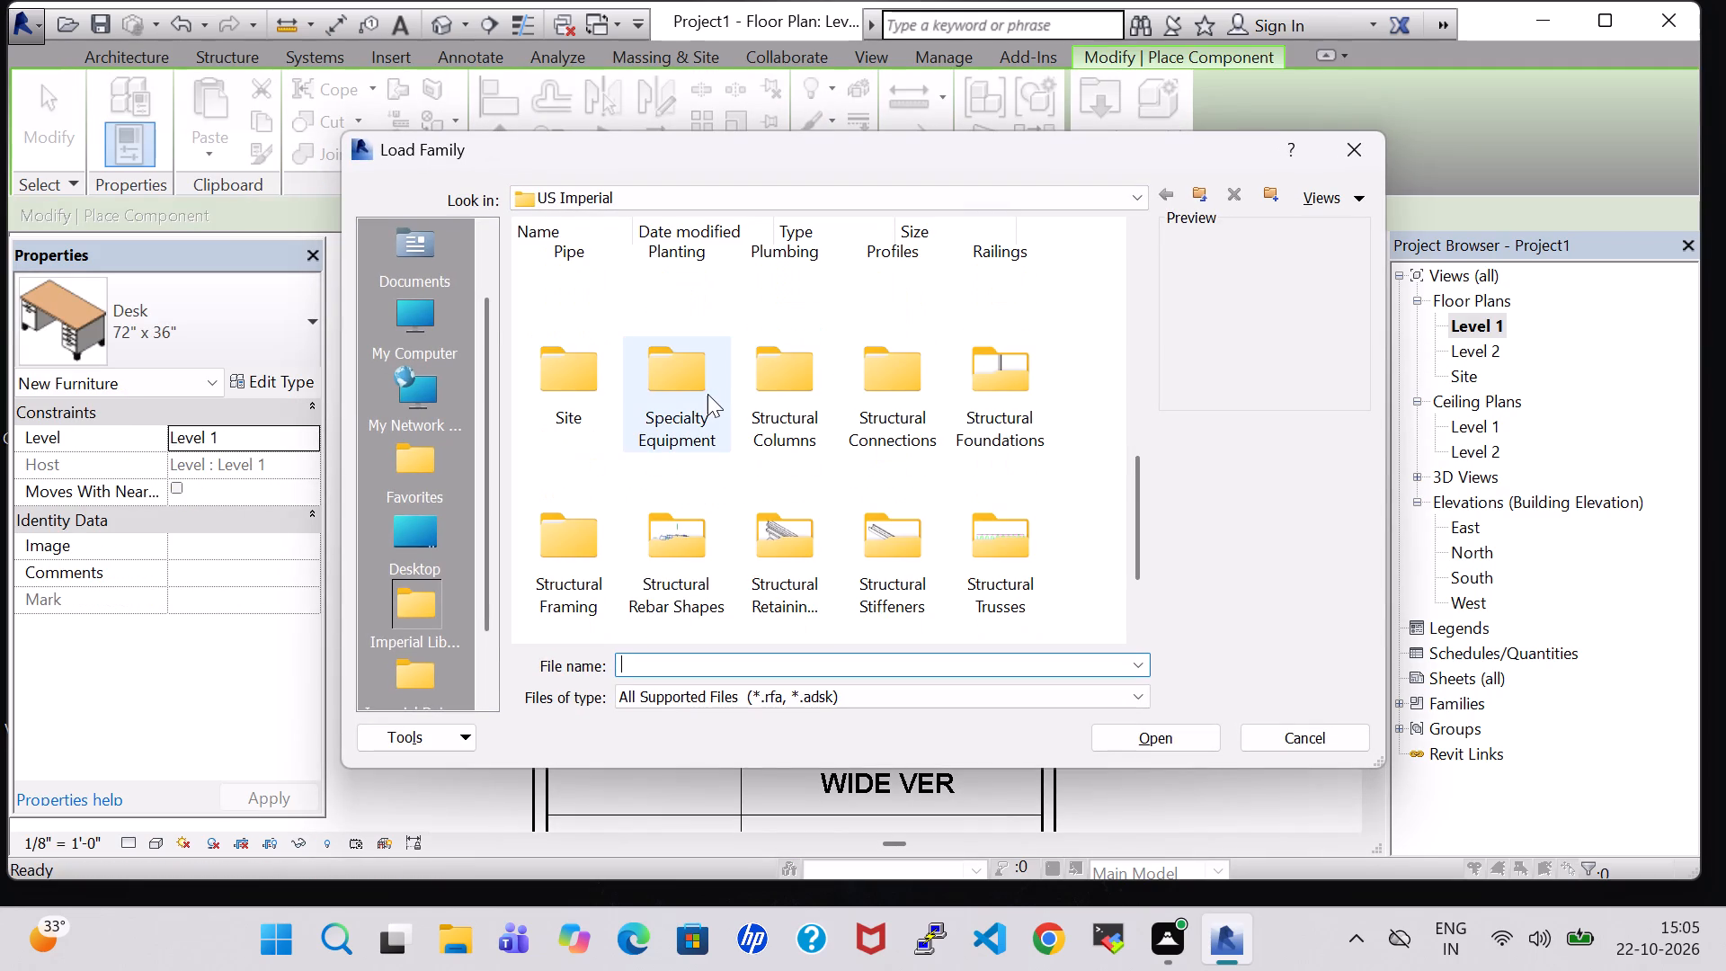
{"action": "scroll", "coordinate": [681, 490], "scroll_direction": "down", "scroll_amount": 1}
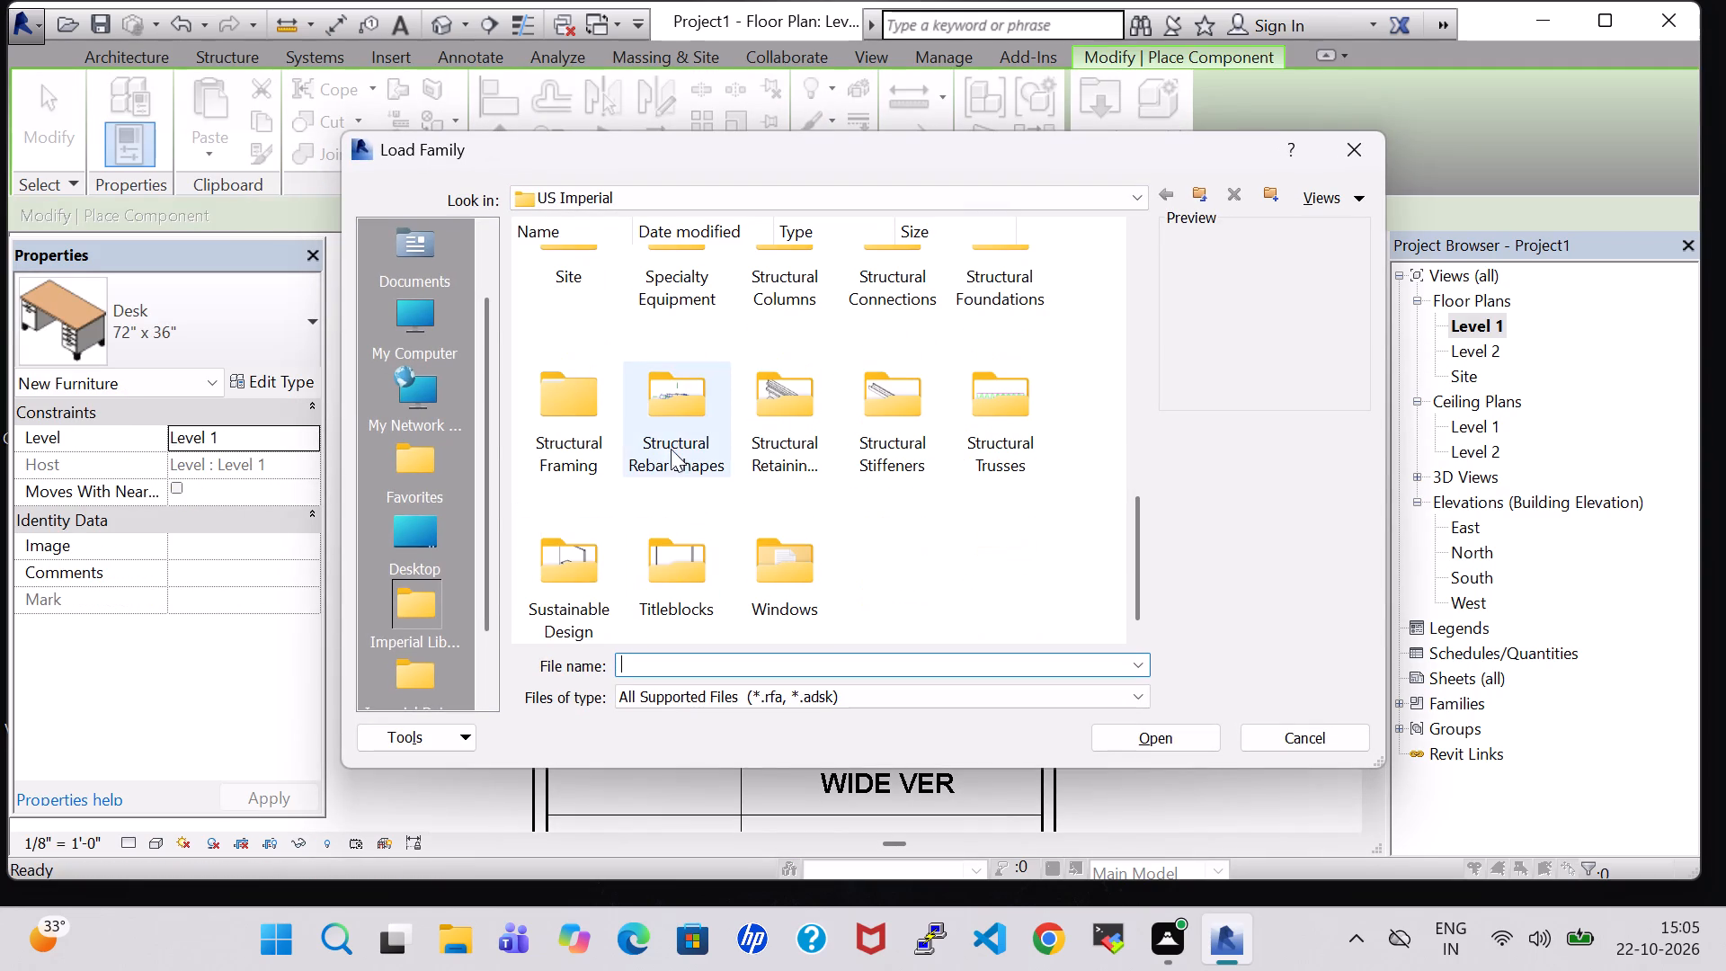
{"action": "double_click", "coordinate": [580, 259]}
{"action": "double_click", "coordinate": [586, 295]}
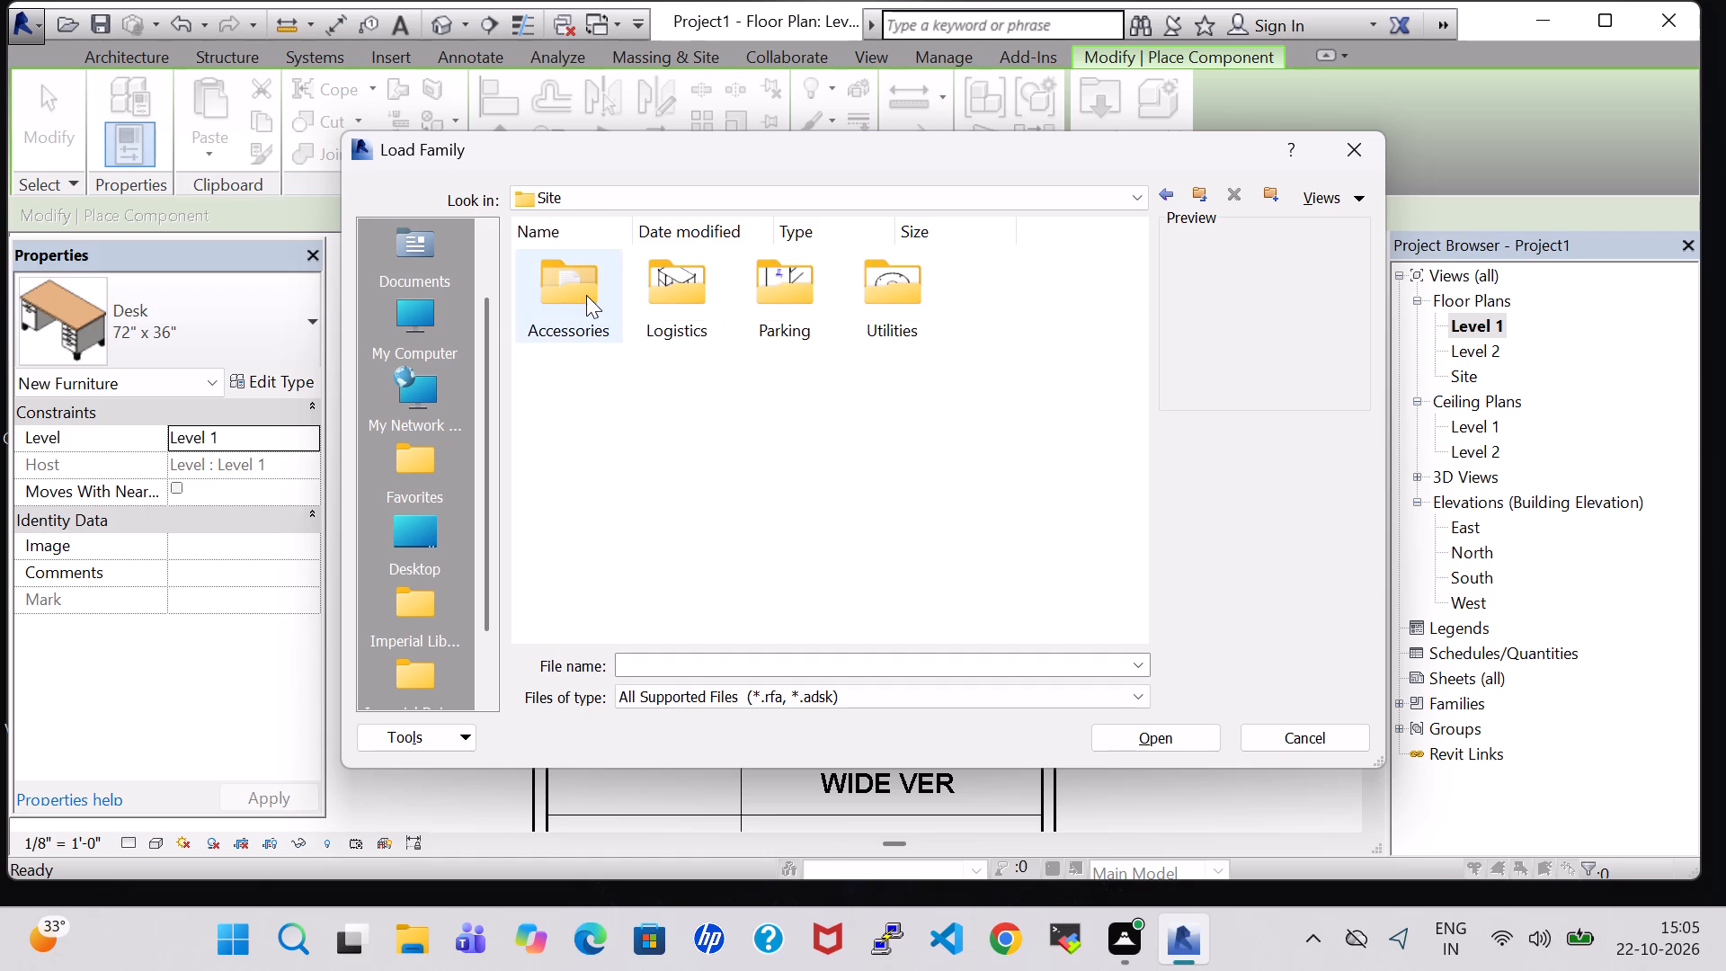
{"action": "left_click", "coordinate": [1167, 192]}
{"action": "double_click", "coordinate": [659, 274]}
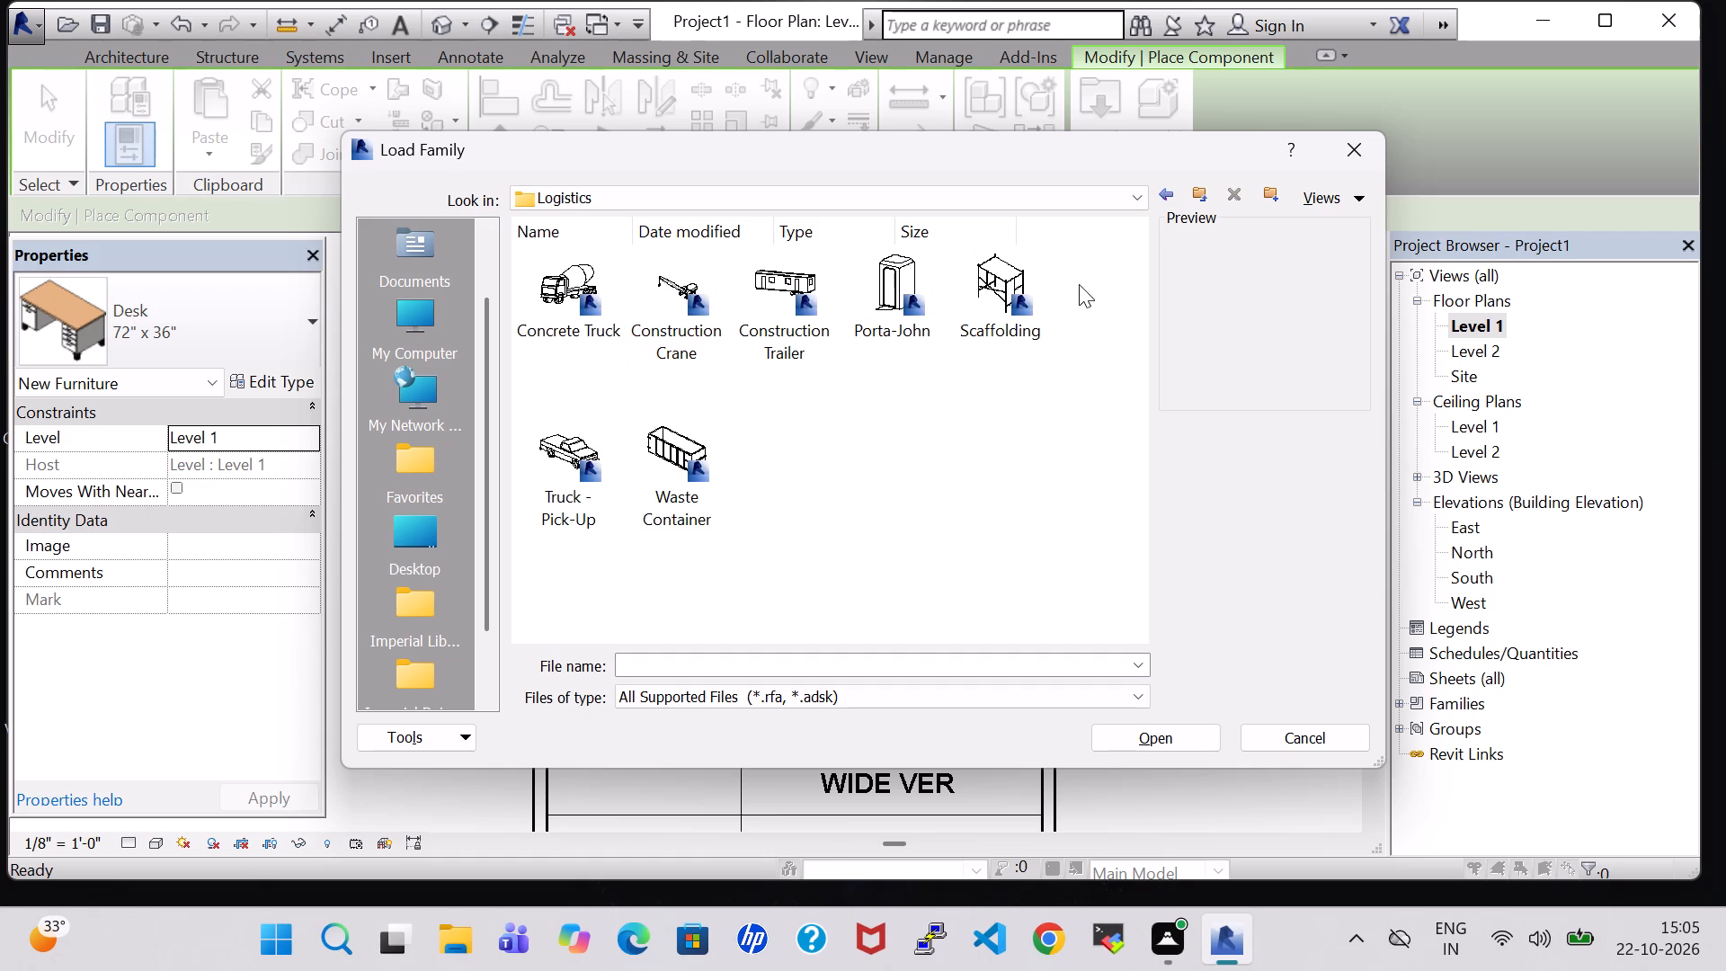
{"action": "left_click", "coordinate": [1161, 198]}
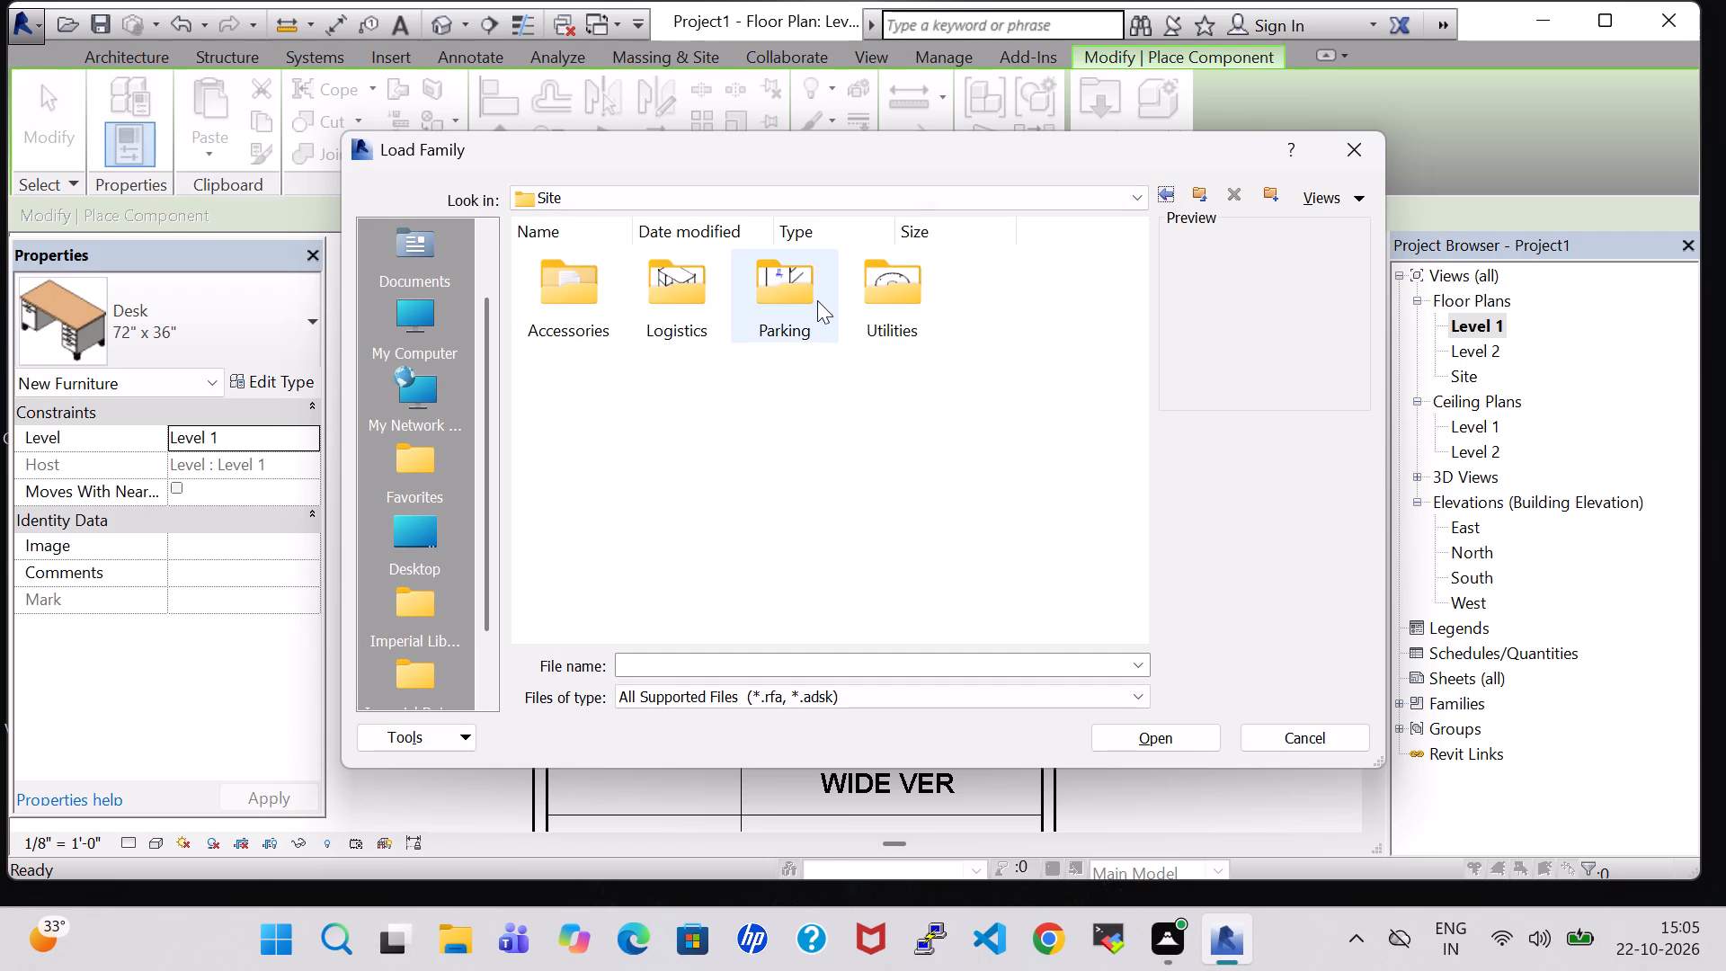
{"action": "double_click", "coordinate": [904, 292]}
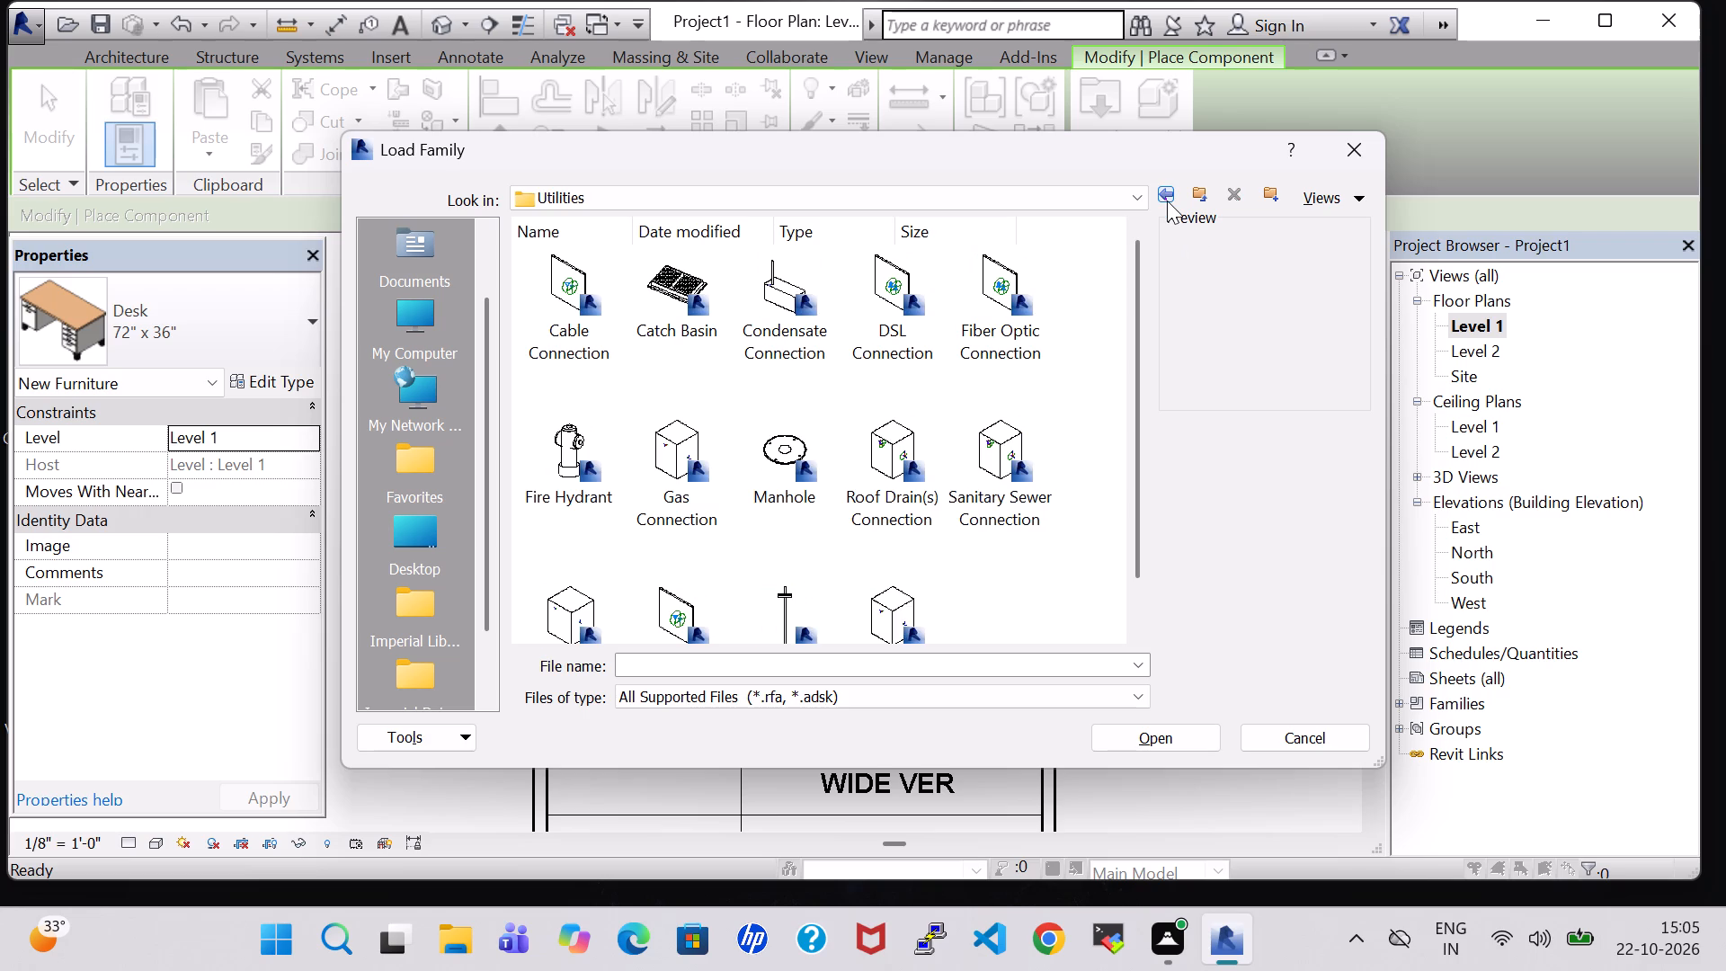
{"action": "left_click", "coordinate": [1164, 200]}
{"action": "left_click", "coordinate": [1164, 200]}
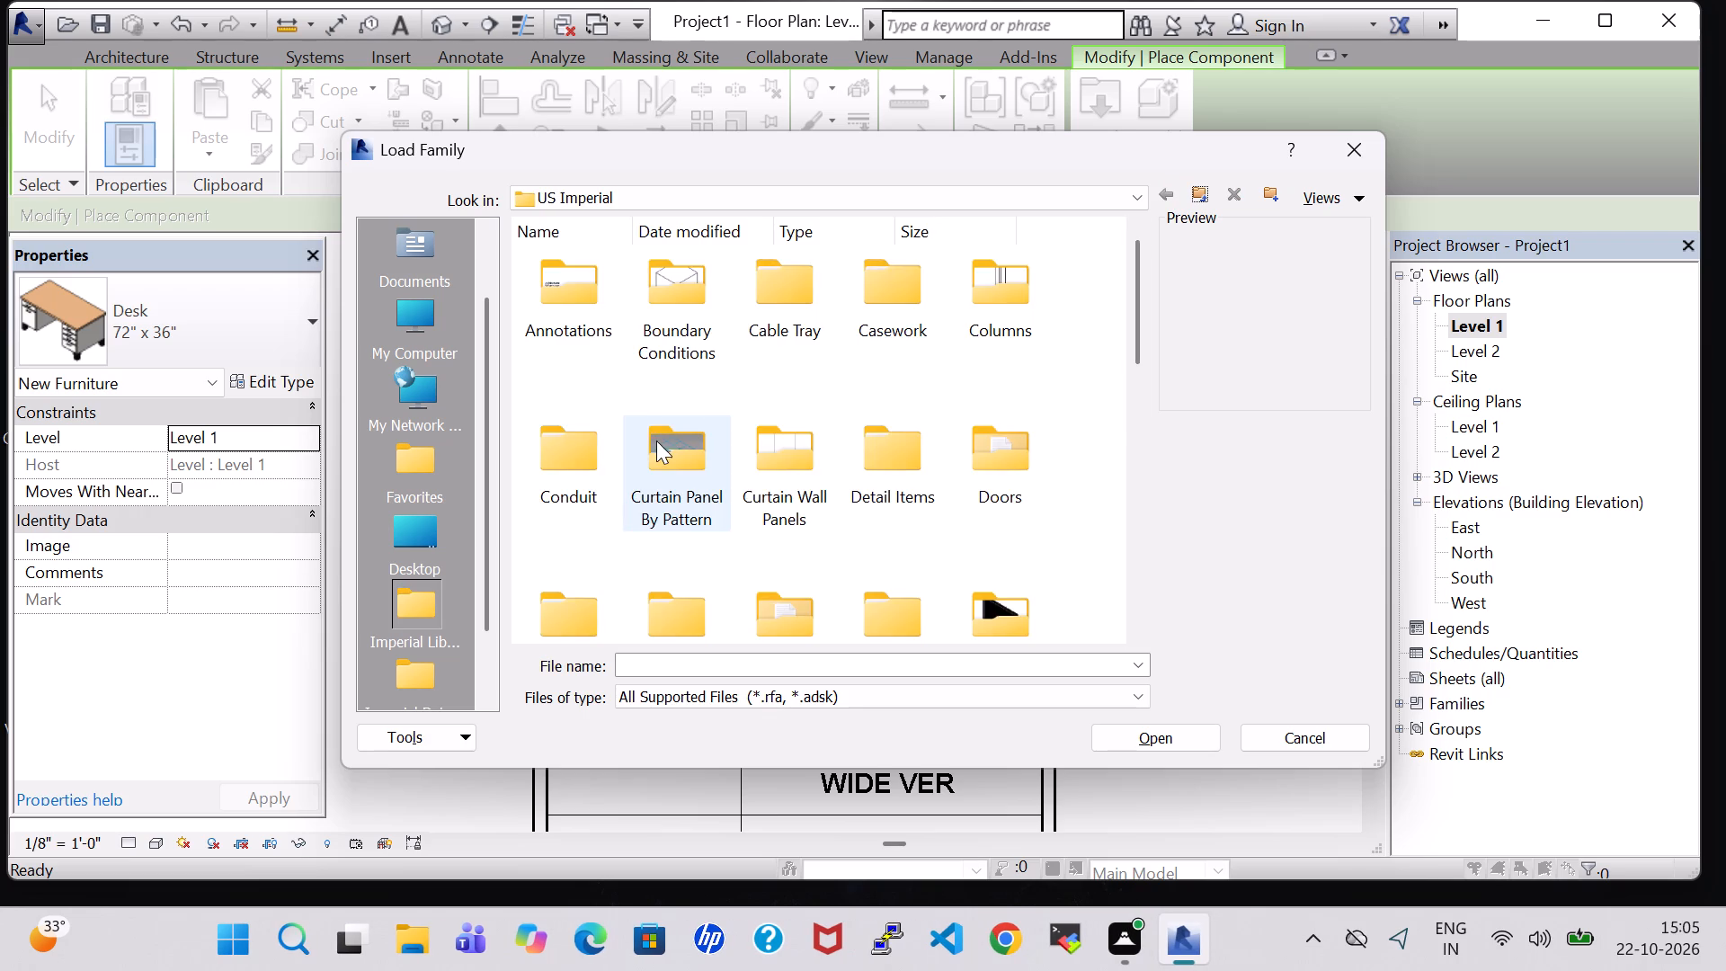
{"action": "scroll", "coordinate": [656, 441], "scroll_direction": "down", "scroll_amount": 2}
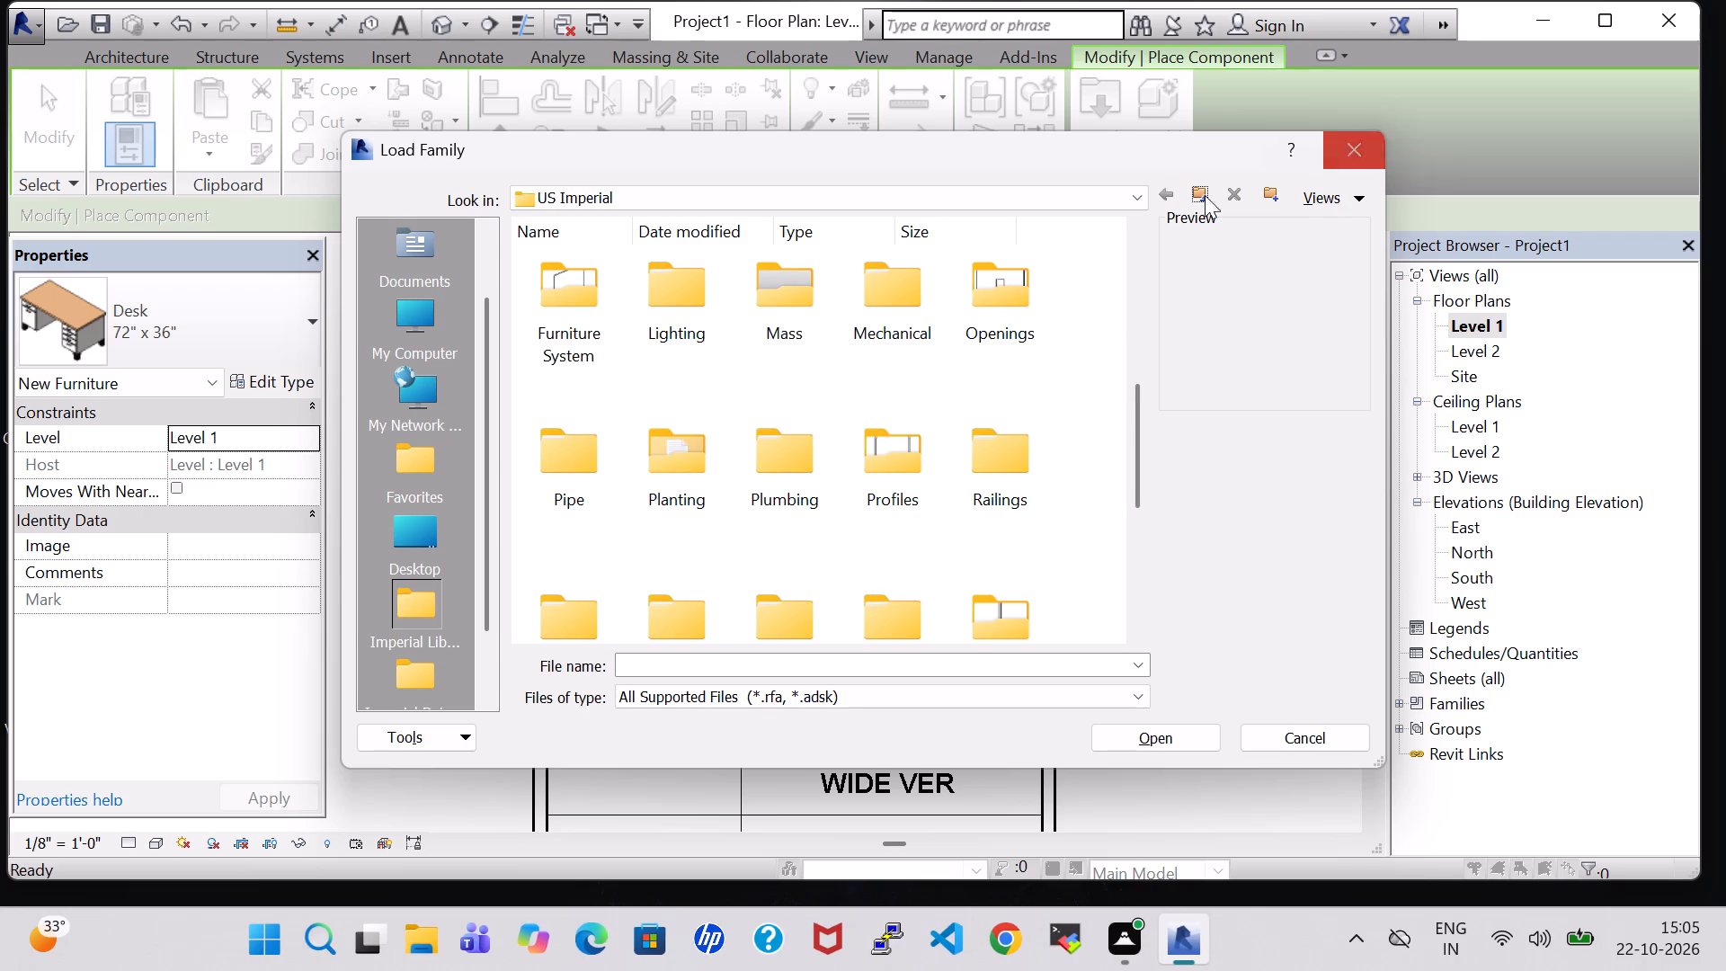
{"action": "left_click", "coordinate": [591, 445]}
{"action": "left_click", "coordinate": [1352, 151]}
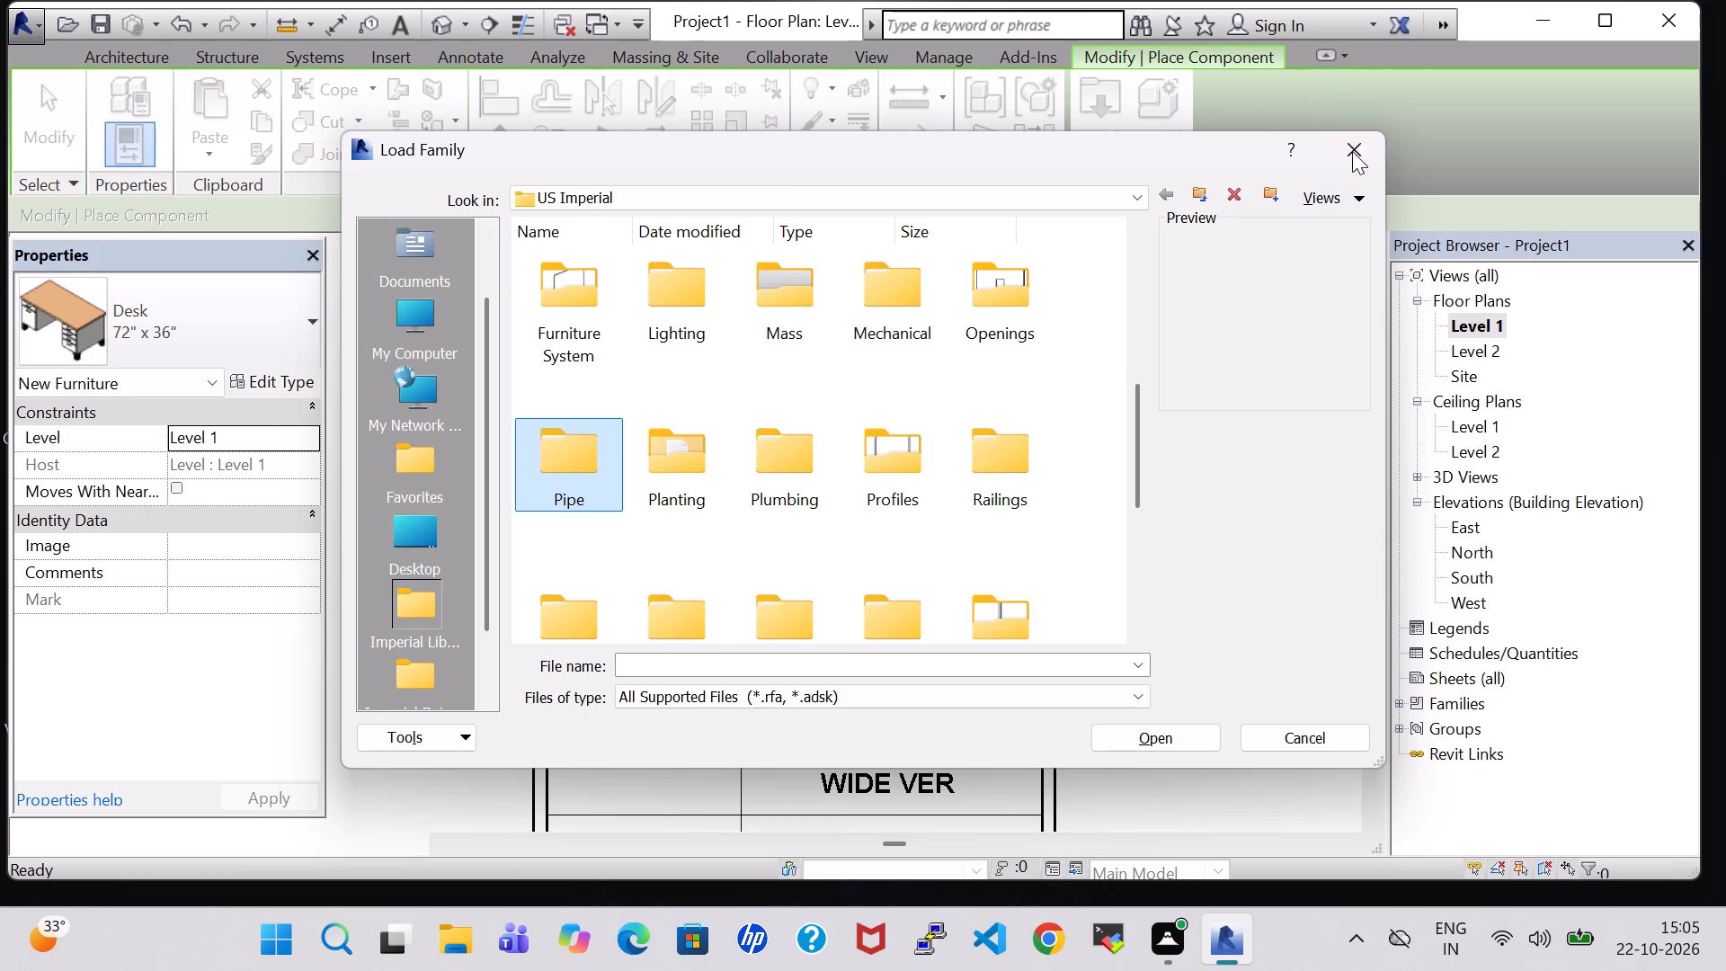
{"action": "key", "text": "Escape"}
{"action": "key", "text": "Escape"}
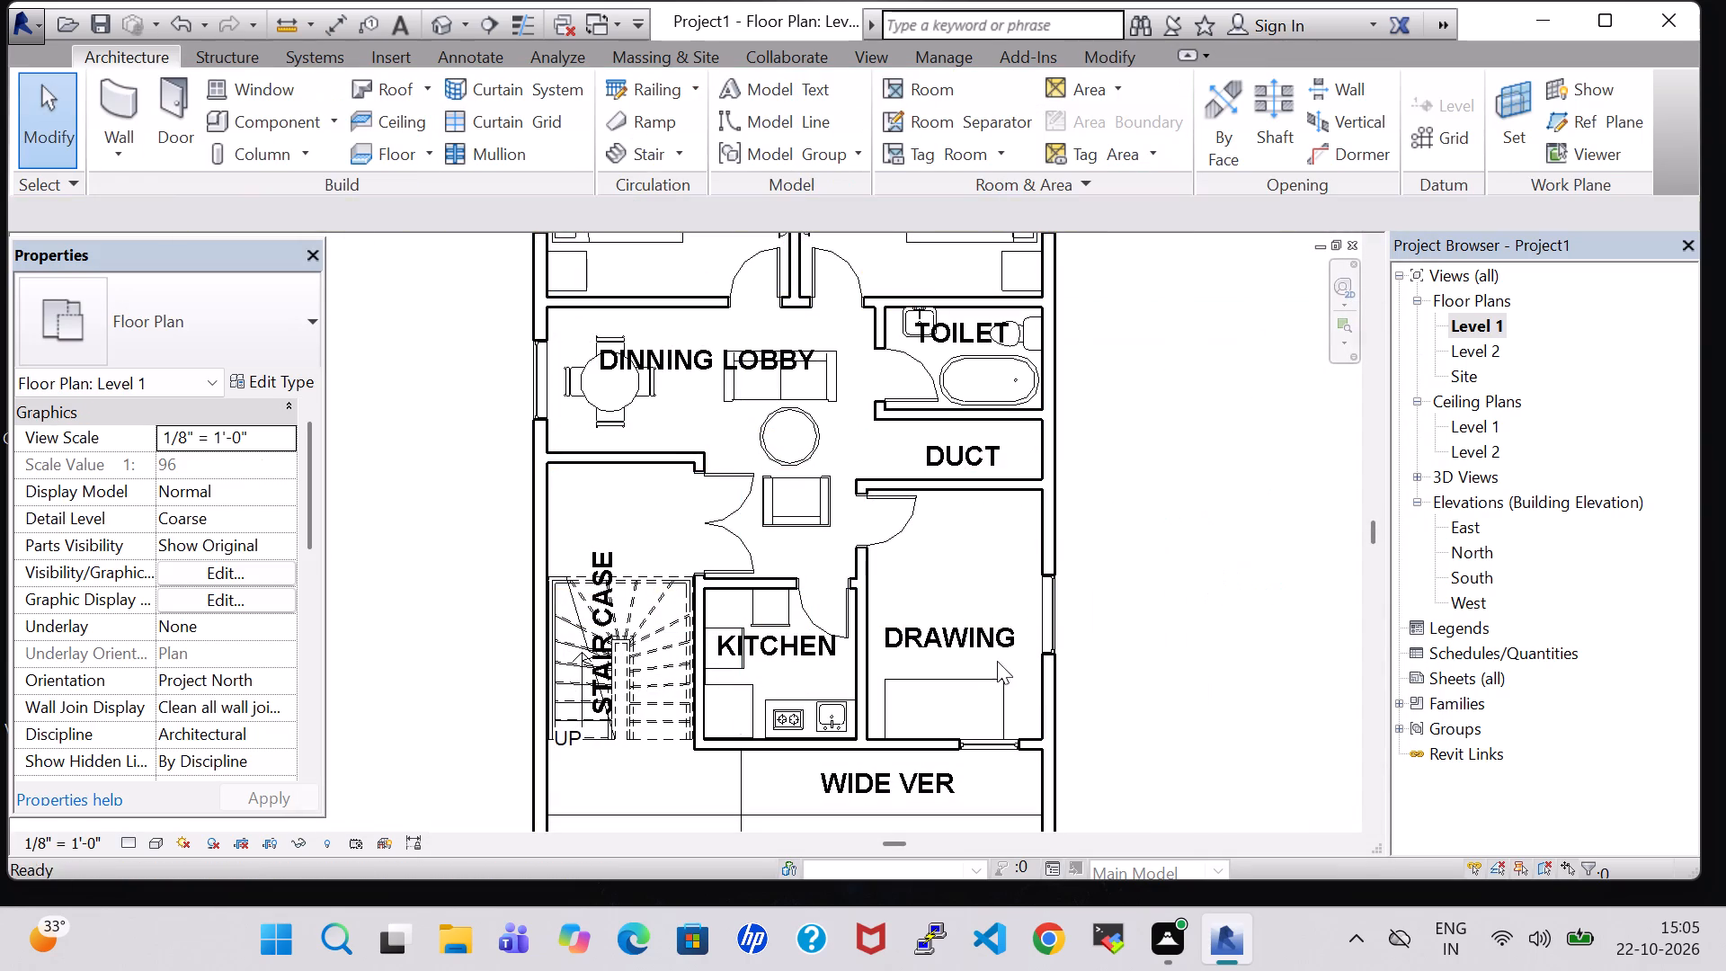
Inspect the desk and the other furnished rooms in the default 3D view from several angles.
{"action": "left_click", "coordinate": [430, 25]}
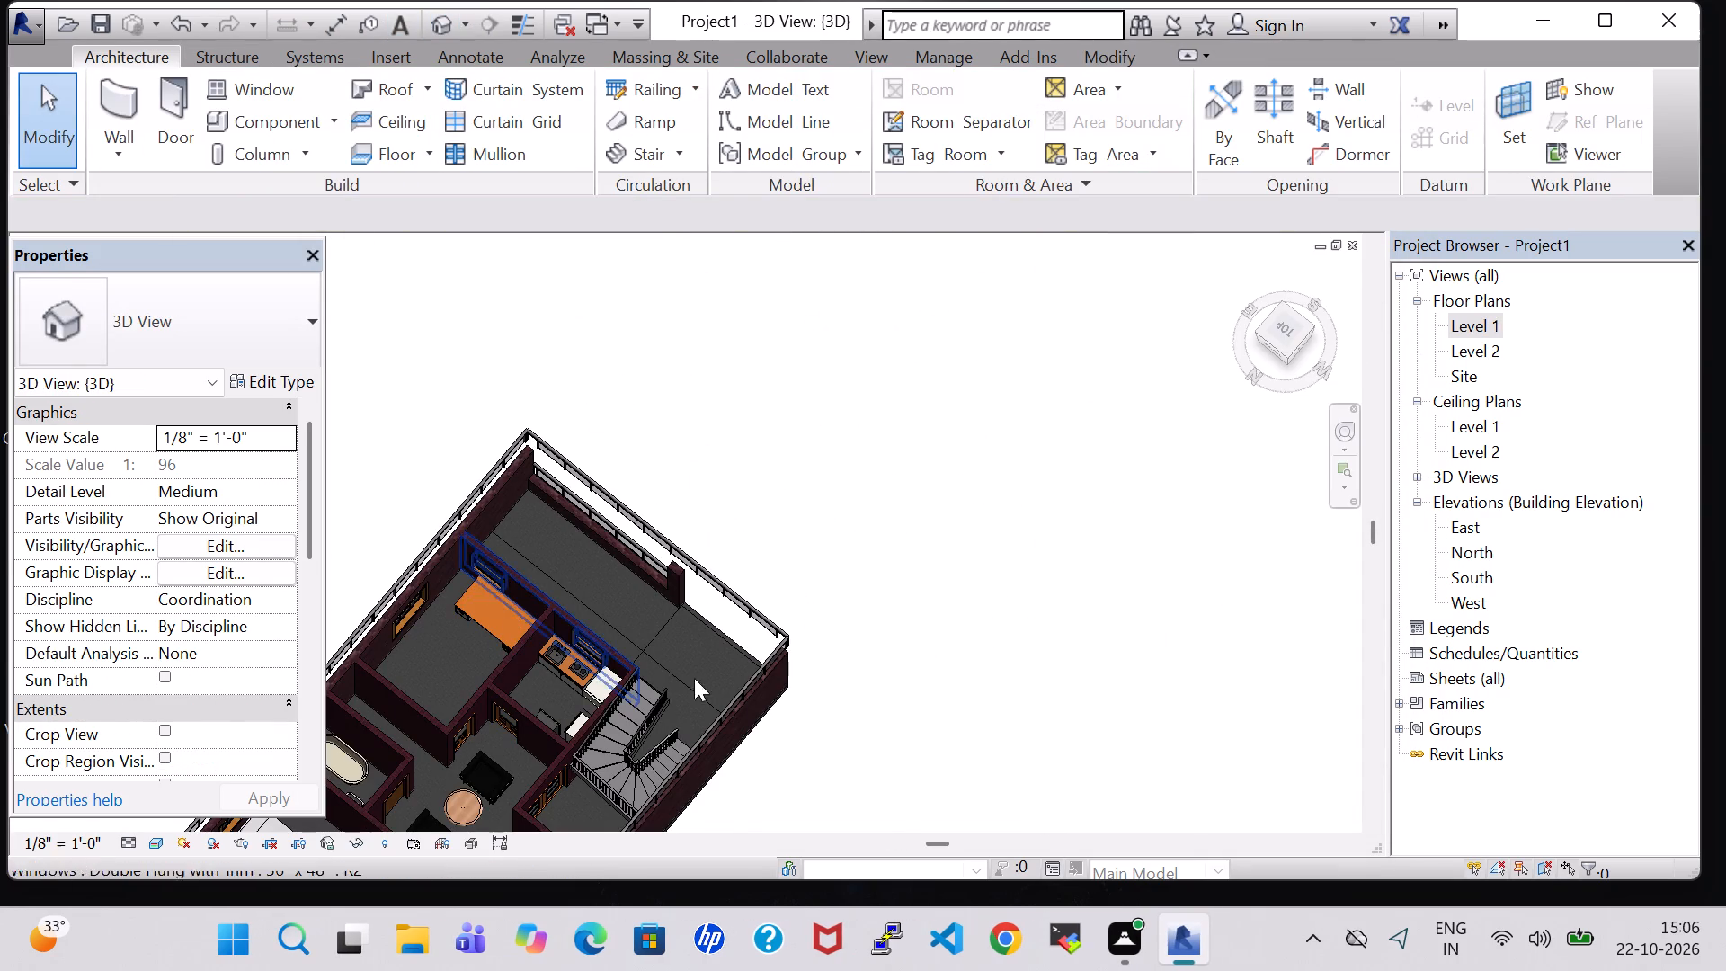
{"action": "middle_click_drag", "start_coordinate": [929, 683], "coordinate": [947, 571], "text": "shift"}
{"action": "middle_click_drag", "start_coordinate": [942, 546], "coordinate": [940, 526], "text": "shift"}
{"action": "middle_click_drag", "start_coordinate": [933, 683], "coordinate": [979, 683], "text": "shift"}
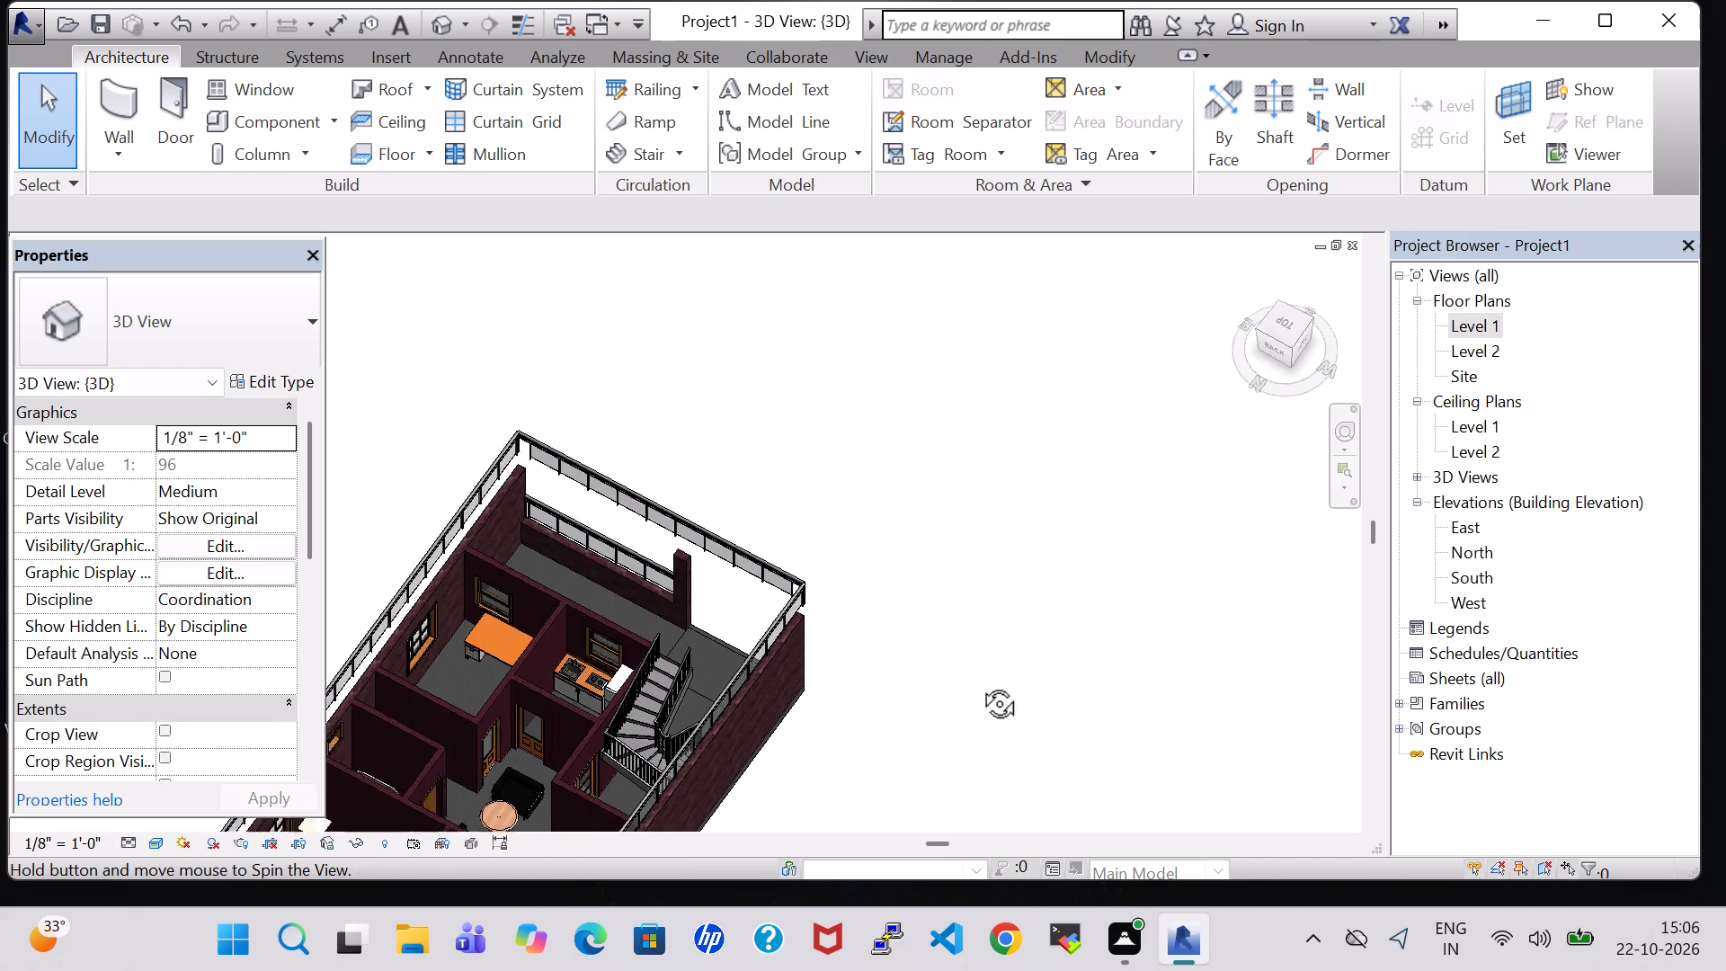
{"action": "middle_click_drag", "start_coordinate": [979, 683], "coordinate": [1091, 679], "text": "shift"}
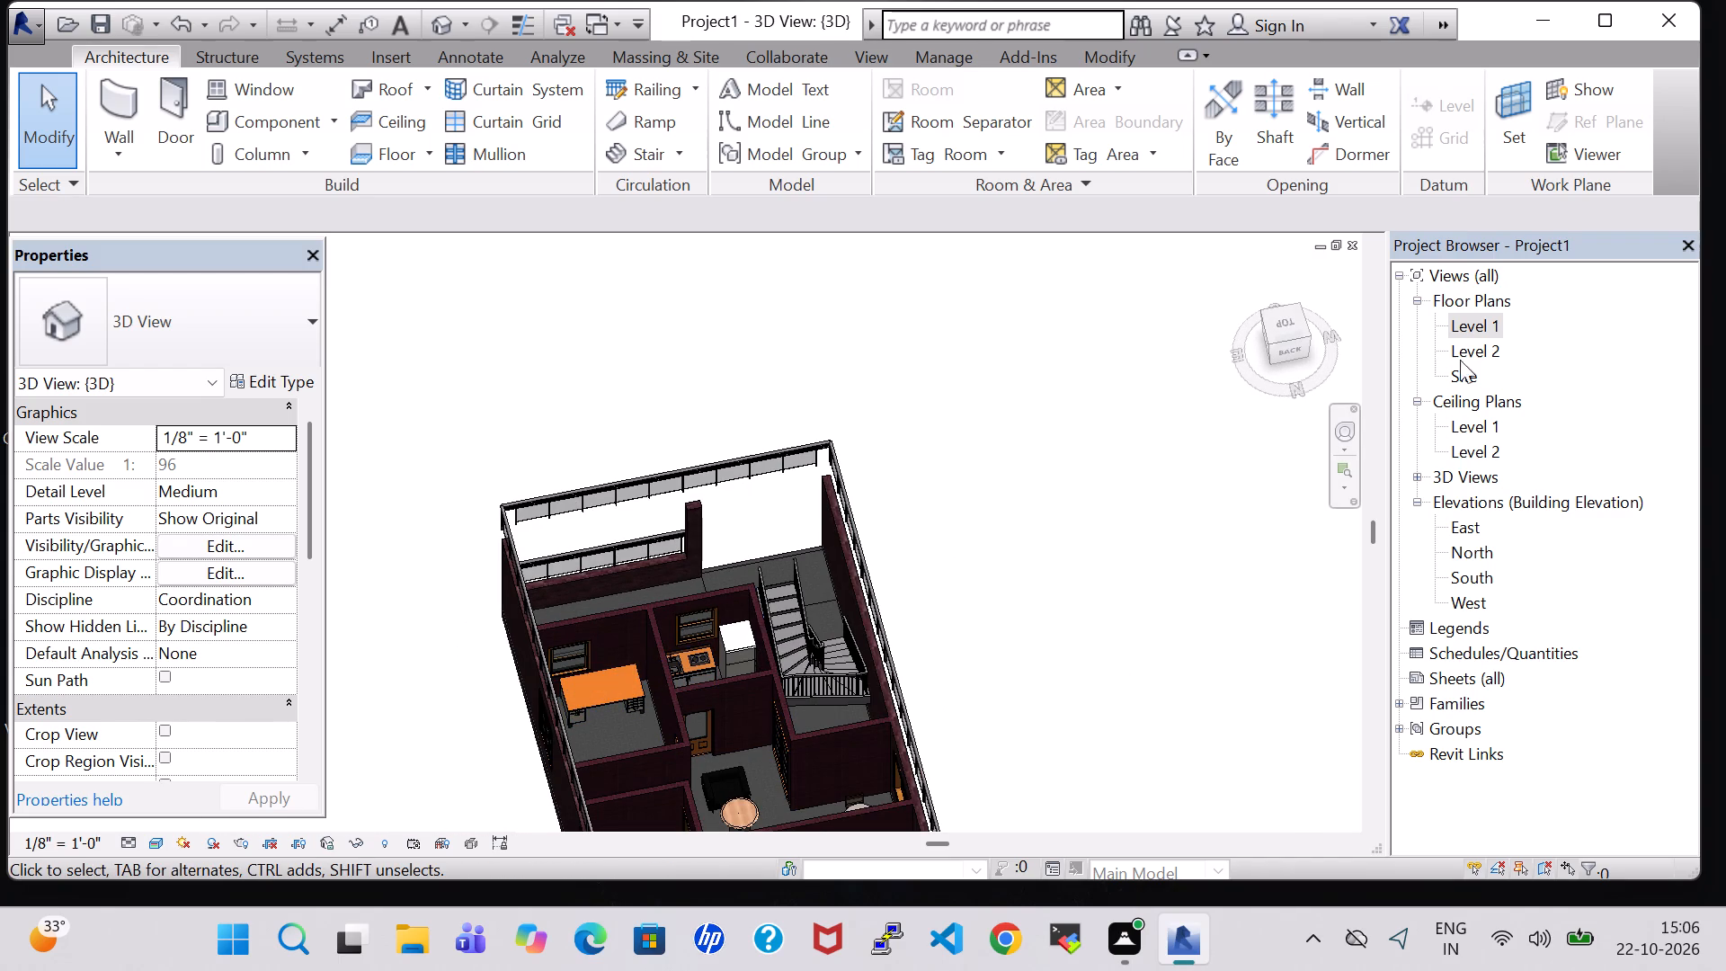
Load the Chair-Executive family from the Furniture > Seating library folder.
{"action": "left_click", "coordinate": [268, 135]}
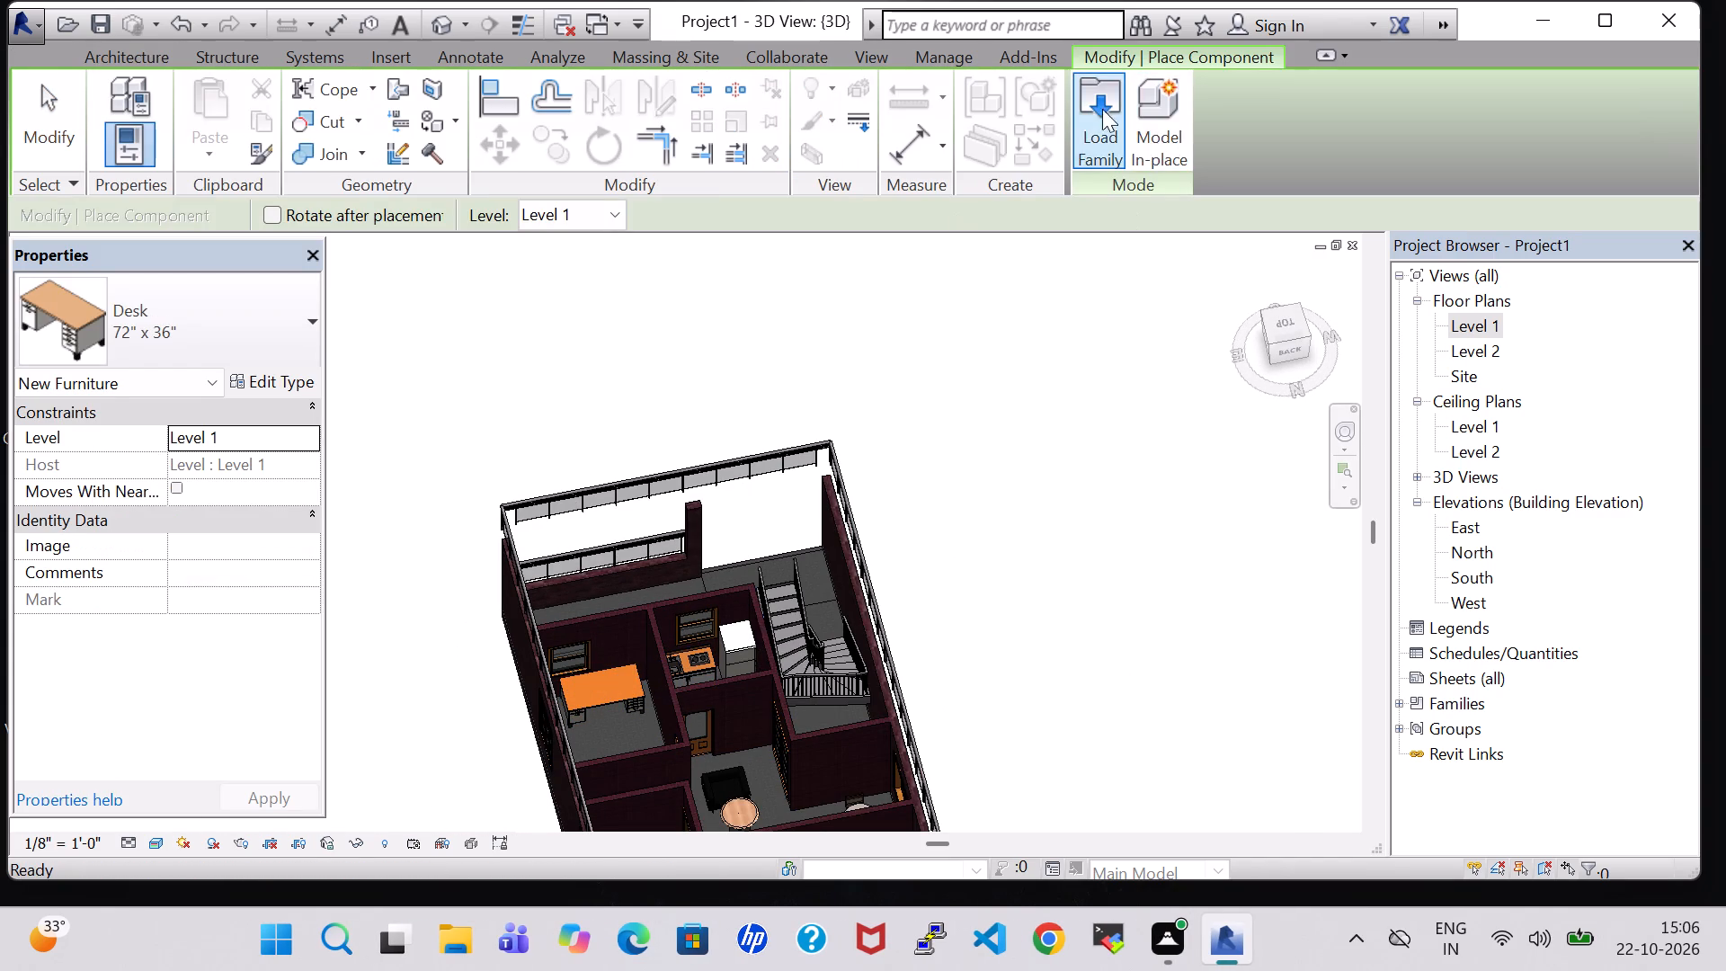
{"action": "double_click", "coordinate": [1091, 105]}
{"action": "scroll", "coordinate": [1001, 484], "scroll_direction": "down", "scroll_amount": 1}
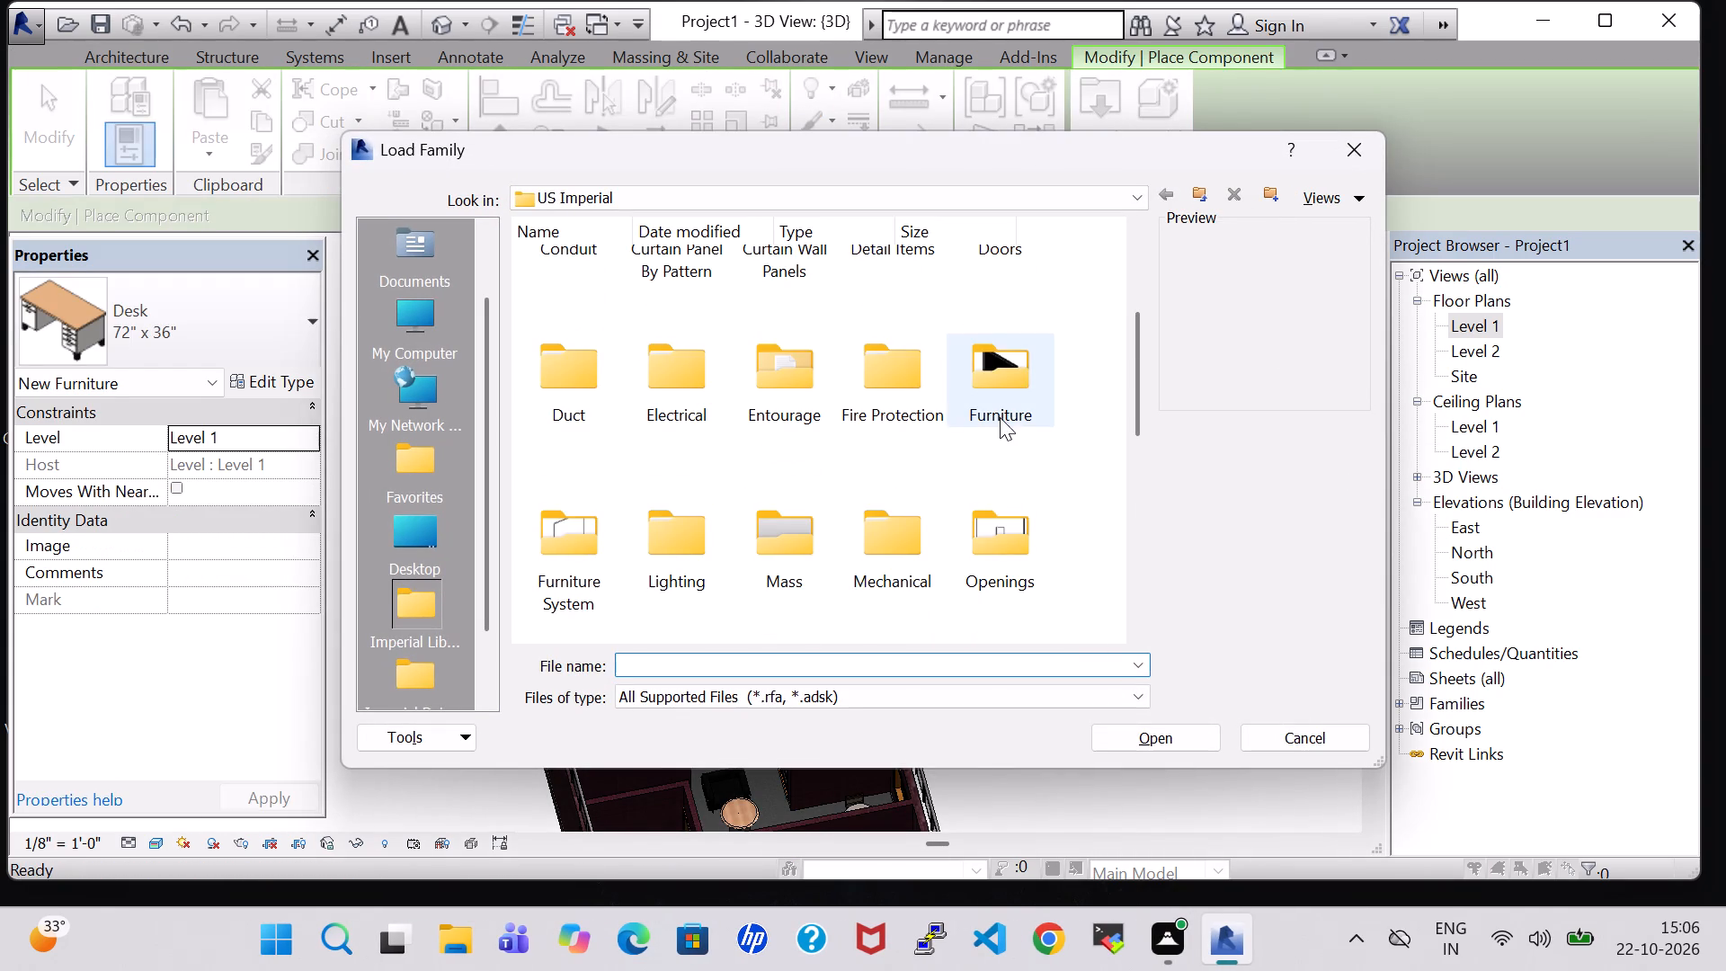
{"action": "left_click", "coordinate": [1004, 405]}
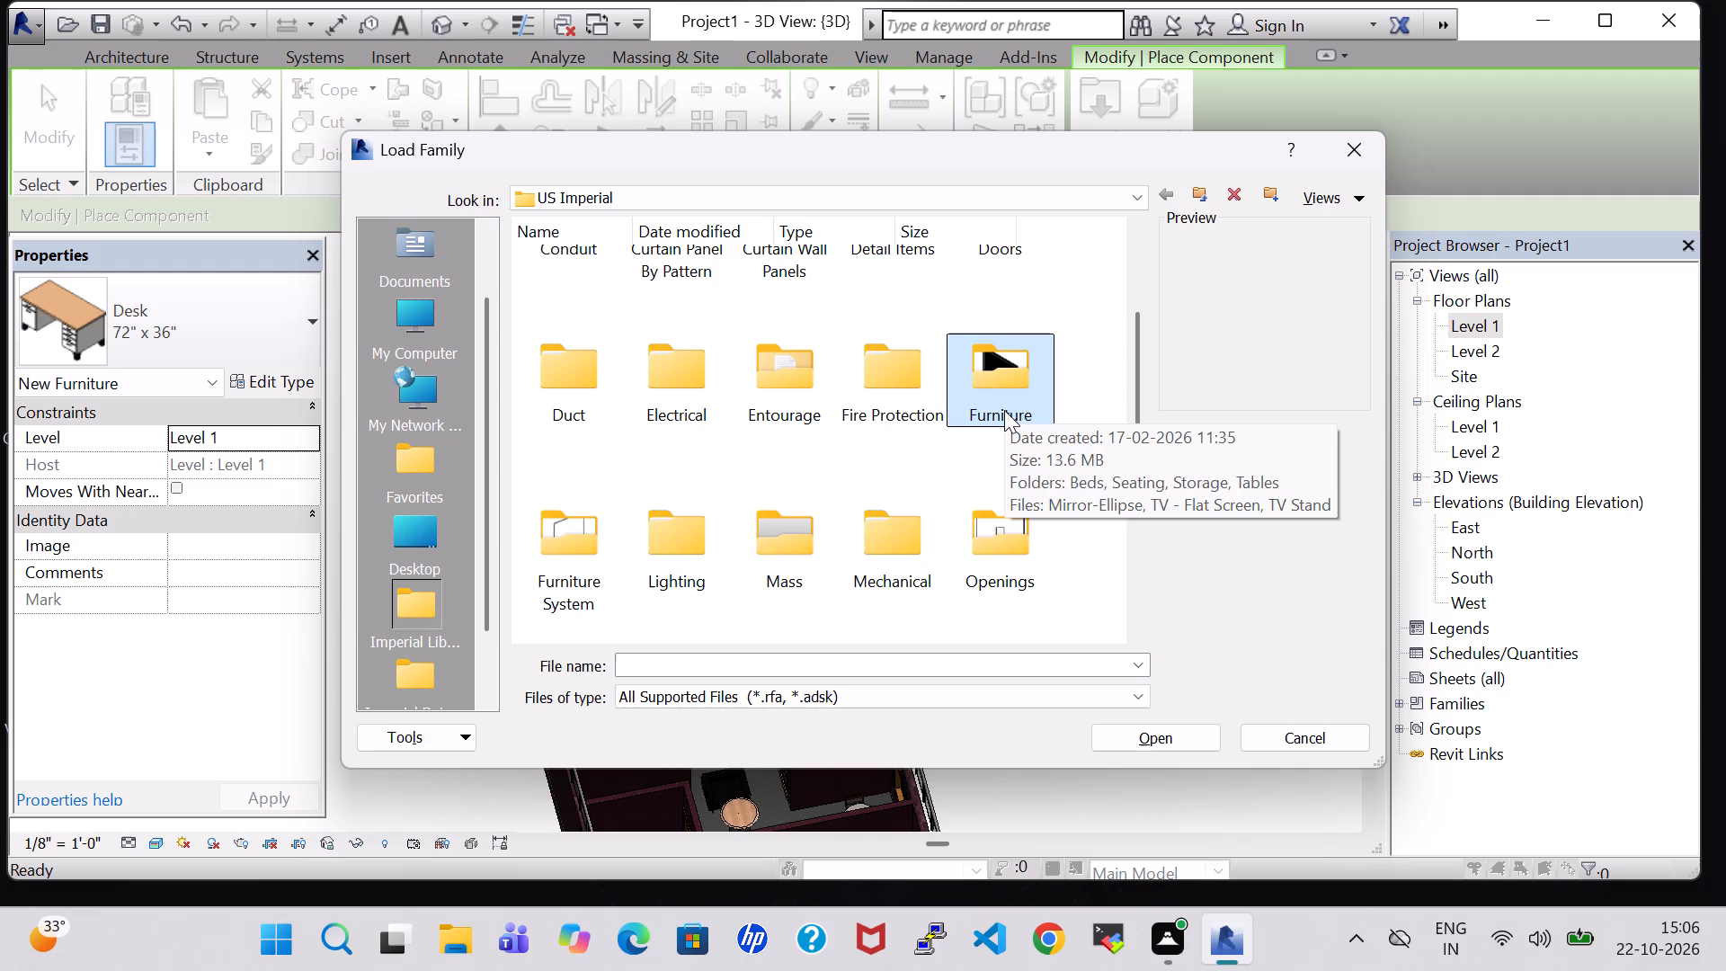
{"action": "double_click", "coordinate": [996, 371]}
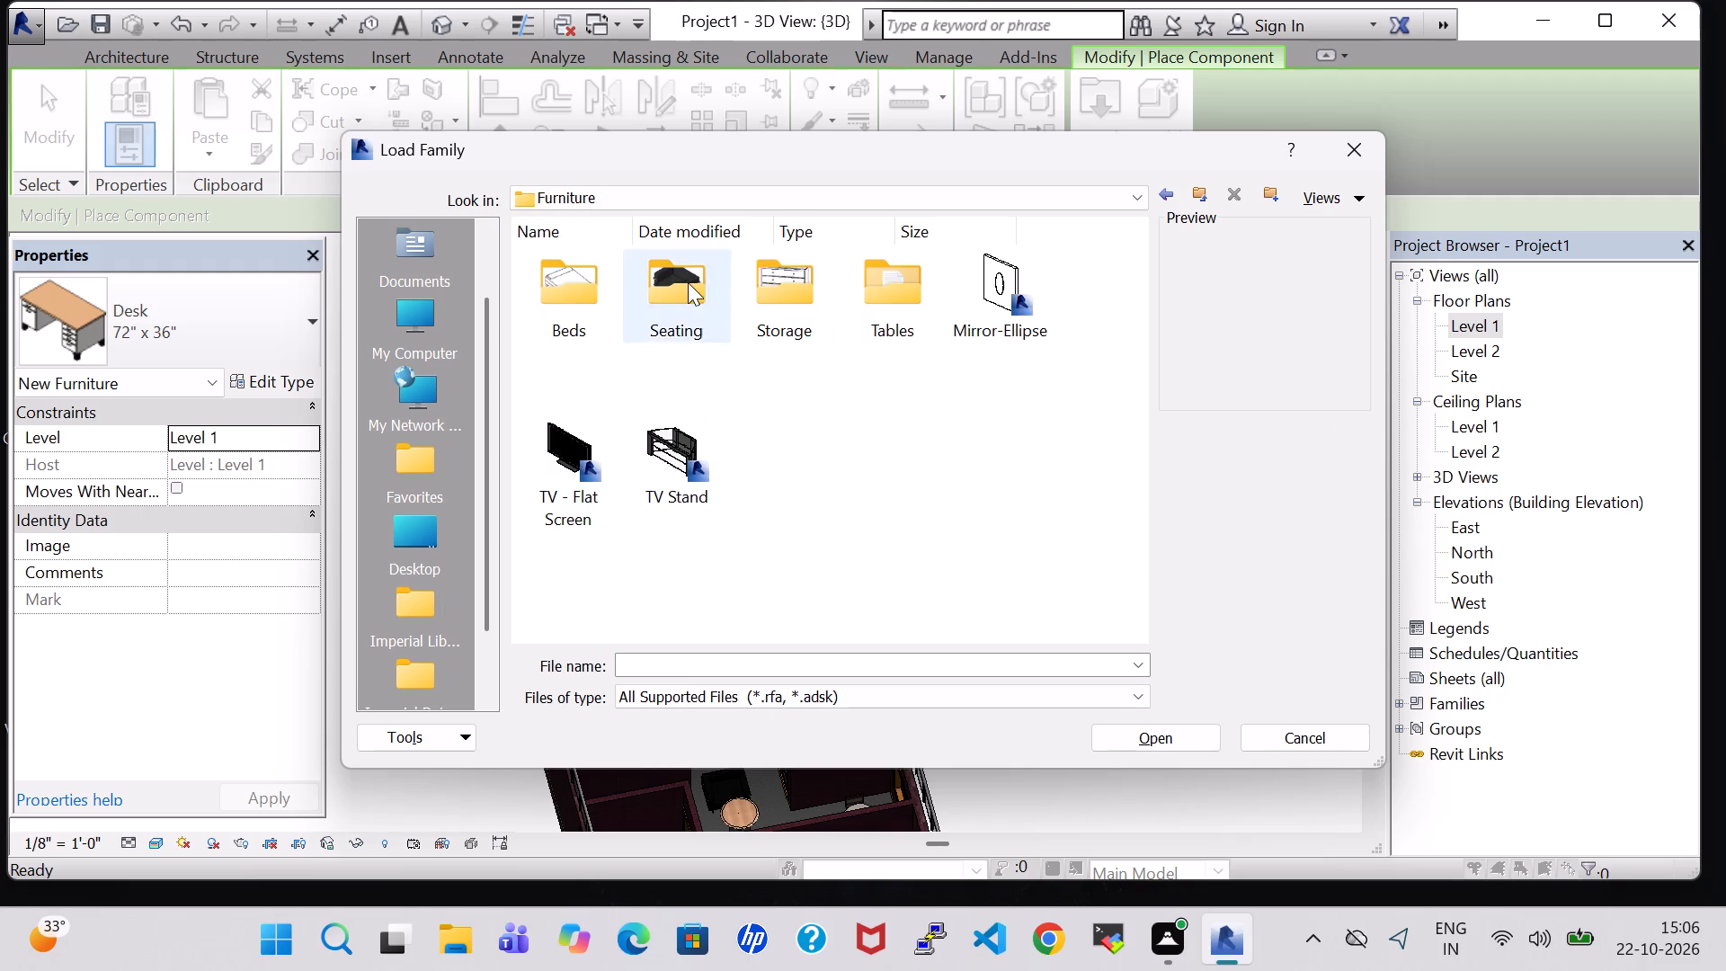
{"action": "double_click", "coordinate": [688, 282]}
{"action": "left_click", "coordinate": [552, 474]}
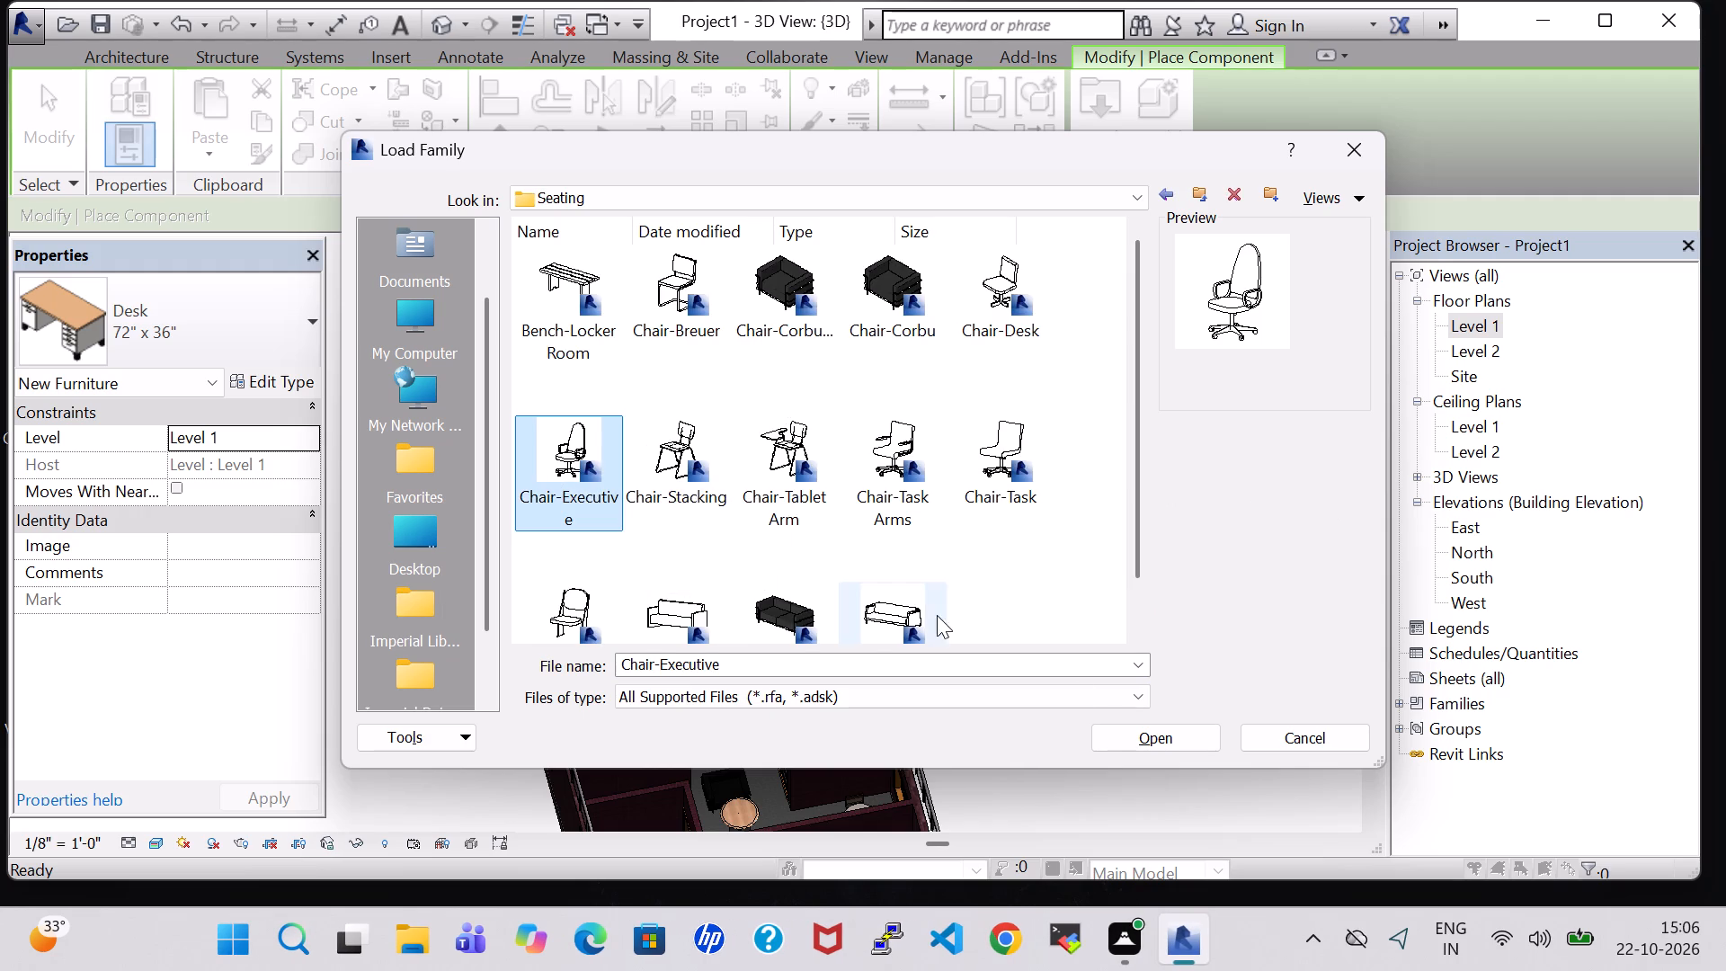
{"action": "left_click", "coordinate": [1148, 746]}
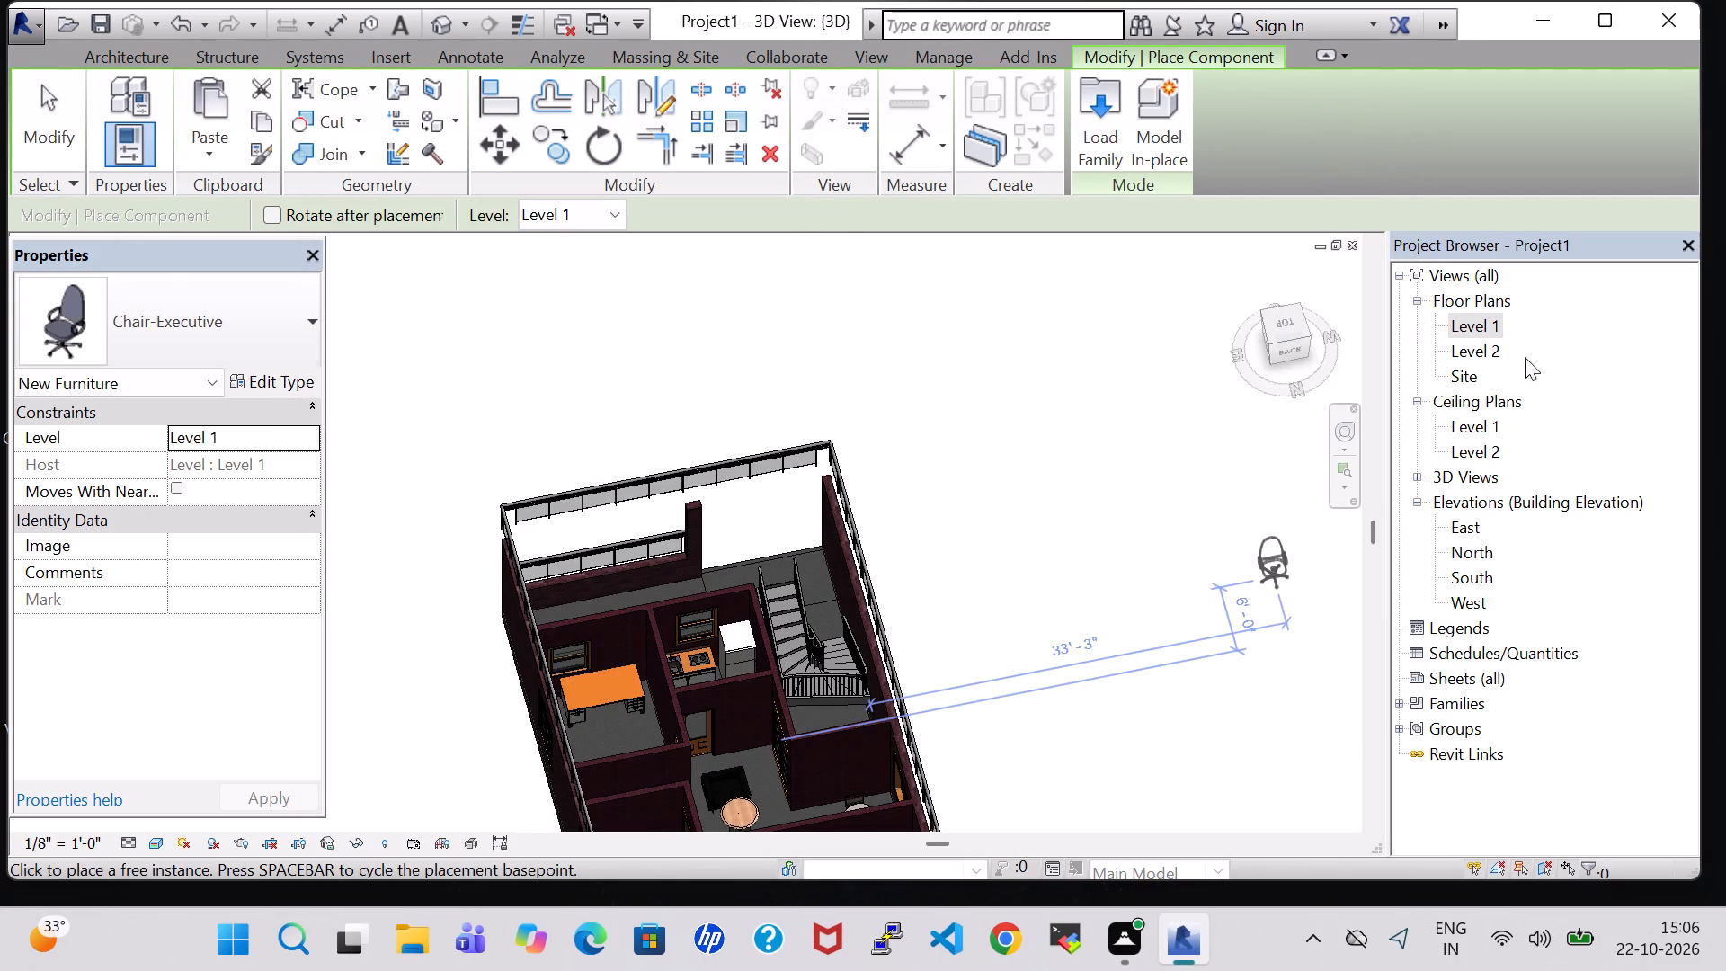
In the Level 1 floor plan, place one executive chair in the Drawing room at the north side of the desk, facing it.
{"action": "double_click", "coordinate": [1491, 319]}
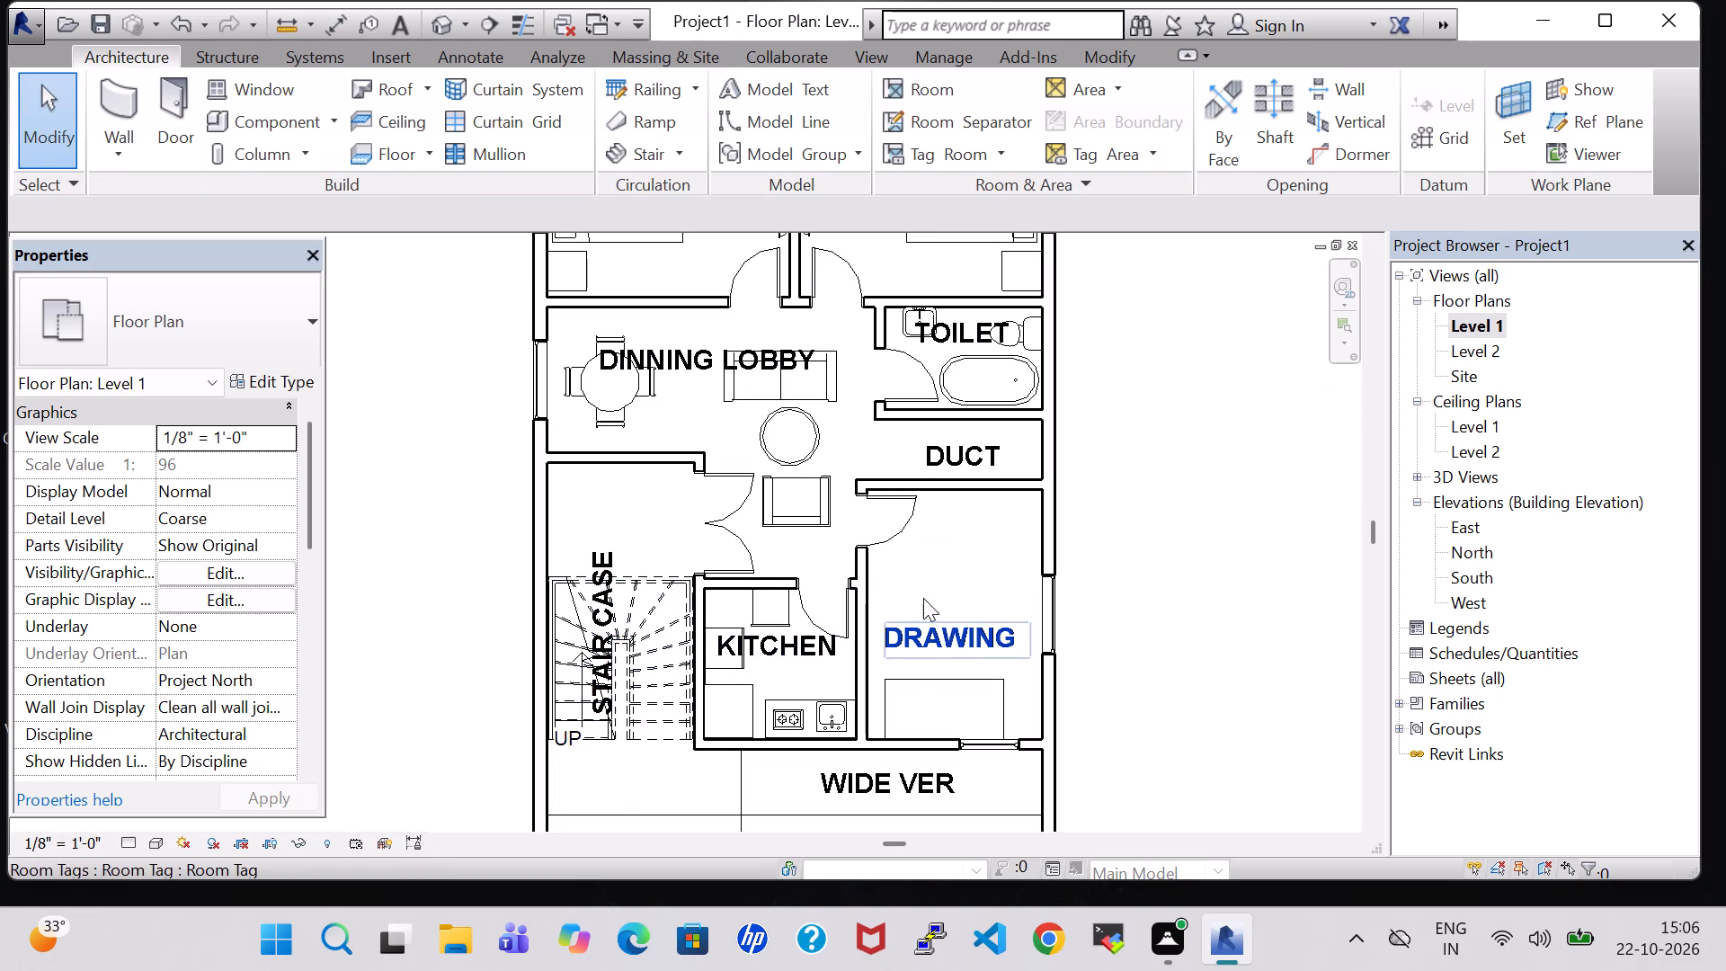
{"action": "left_click", "coordinate": [278, 123]}
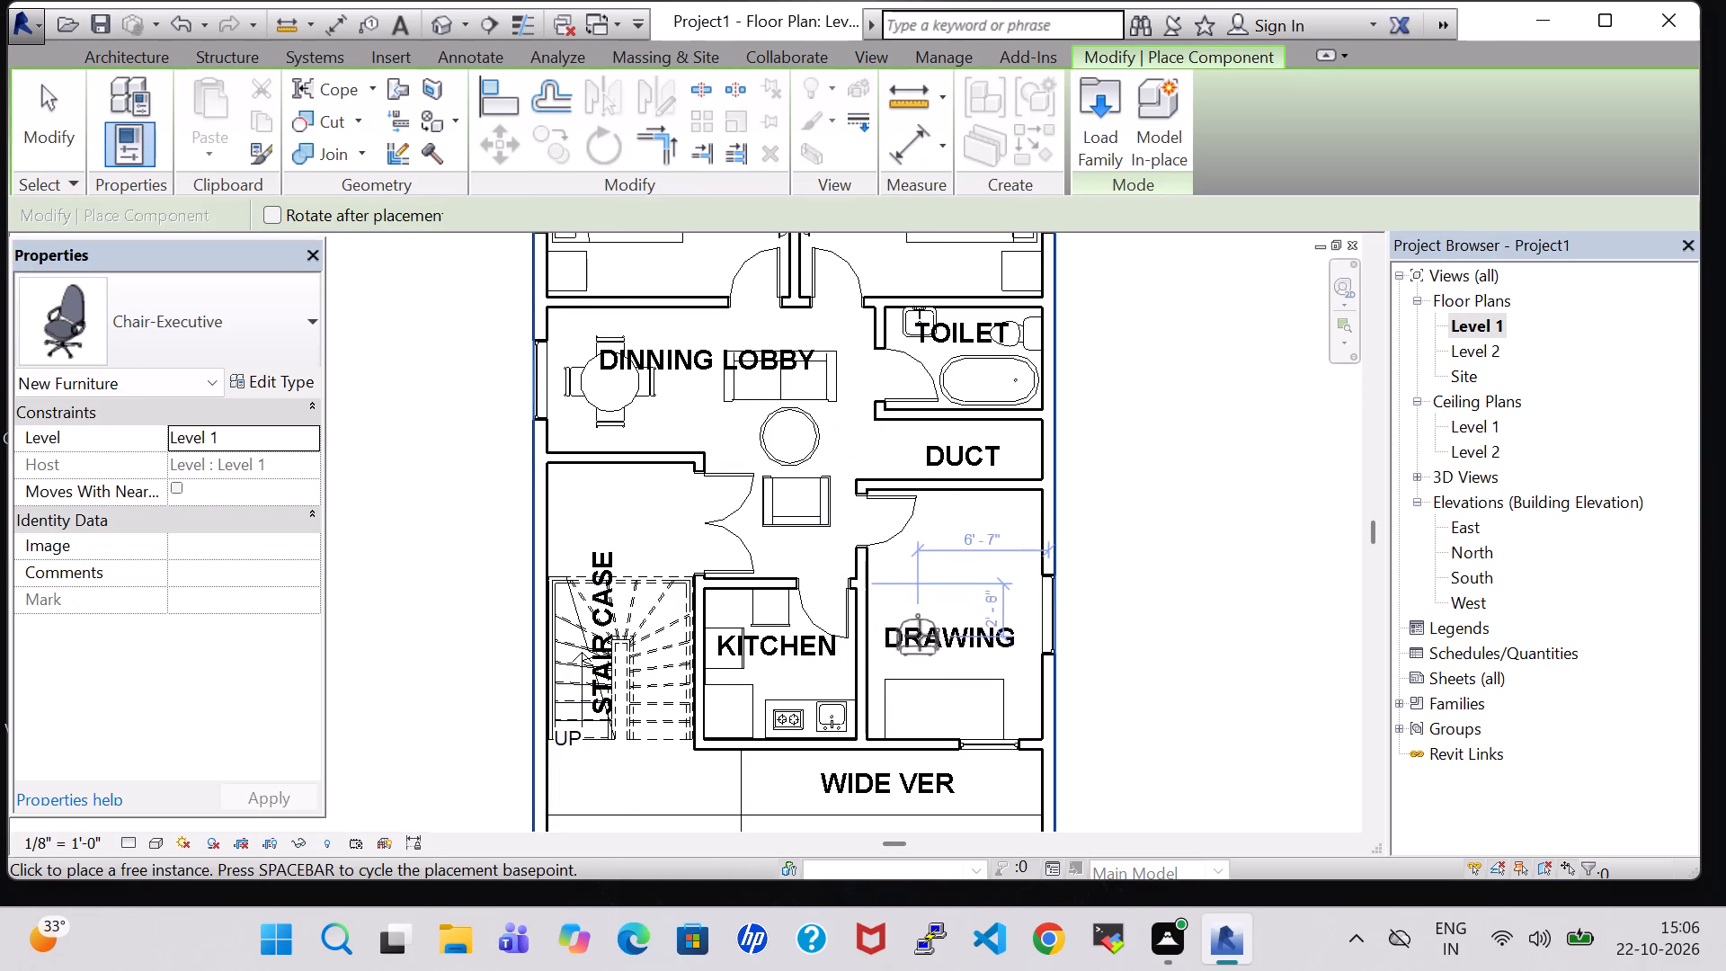
{"action": "key", "text": "space"}
{"action": "key", "text": "space"}
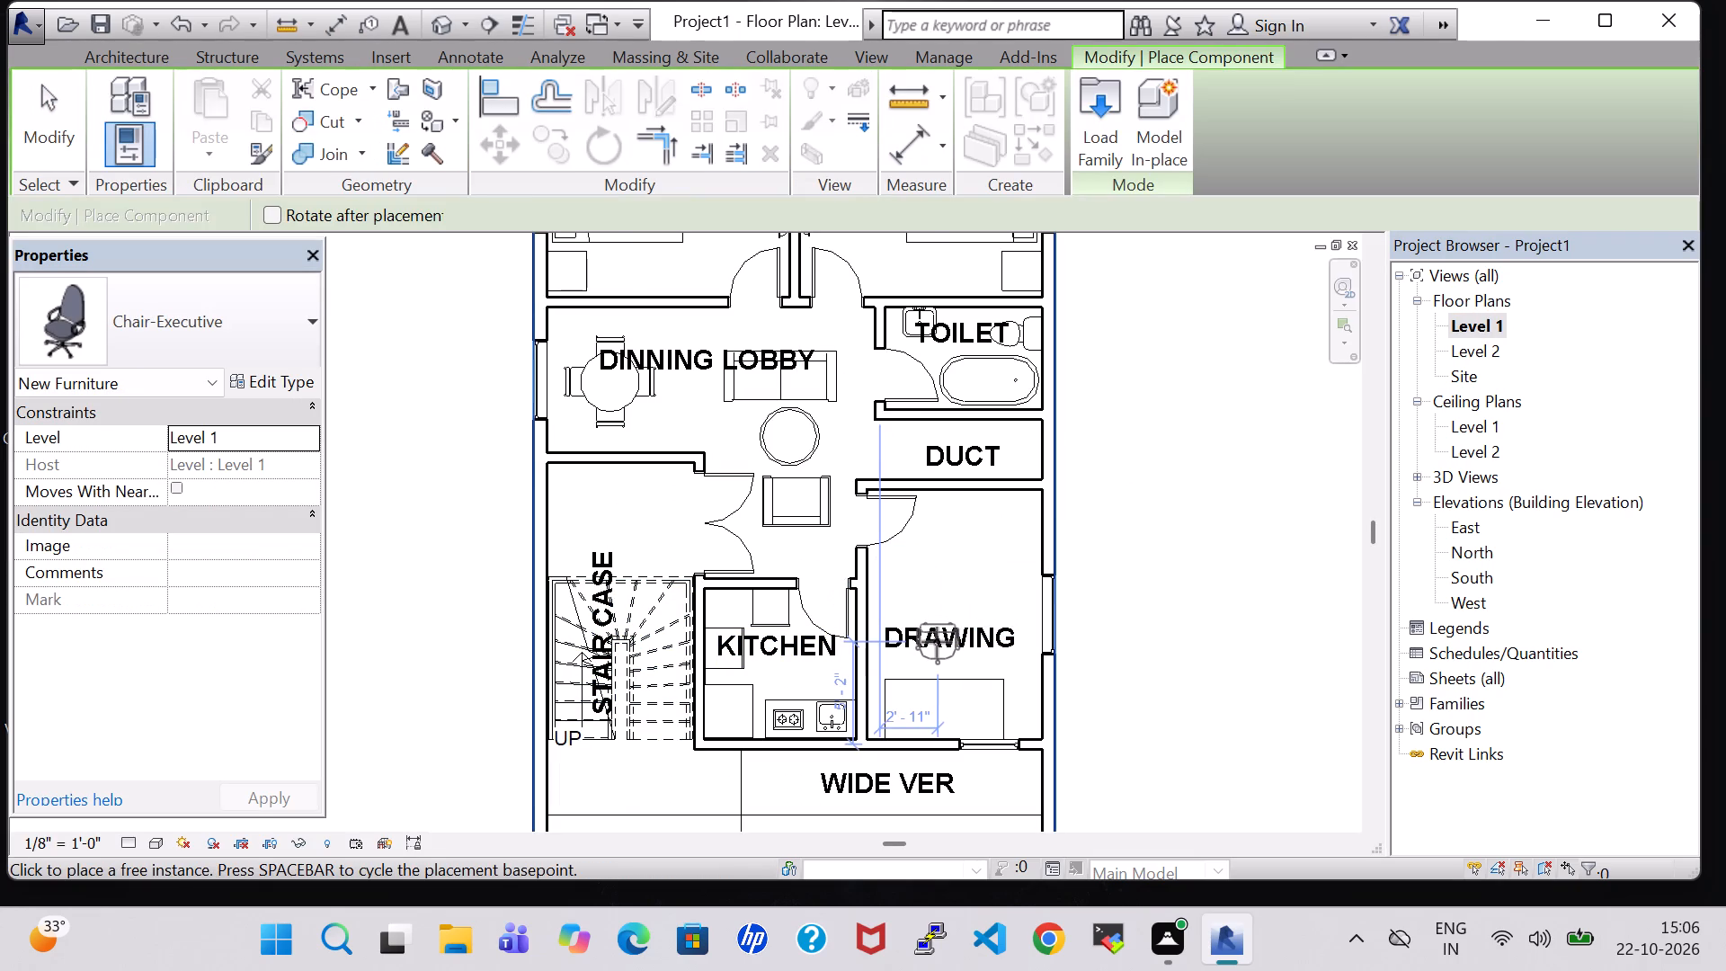
{"action": "left_click", "coordinate": [943, 649]}
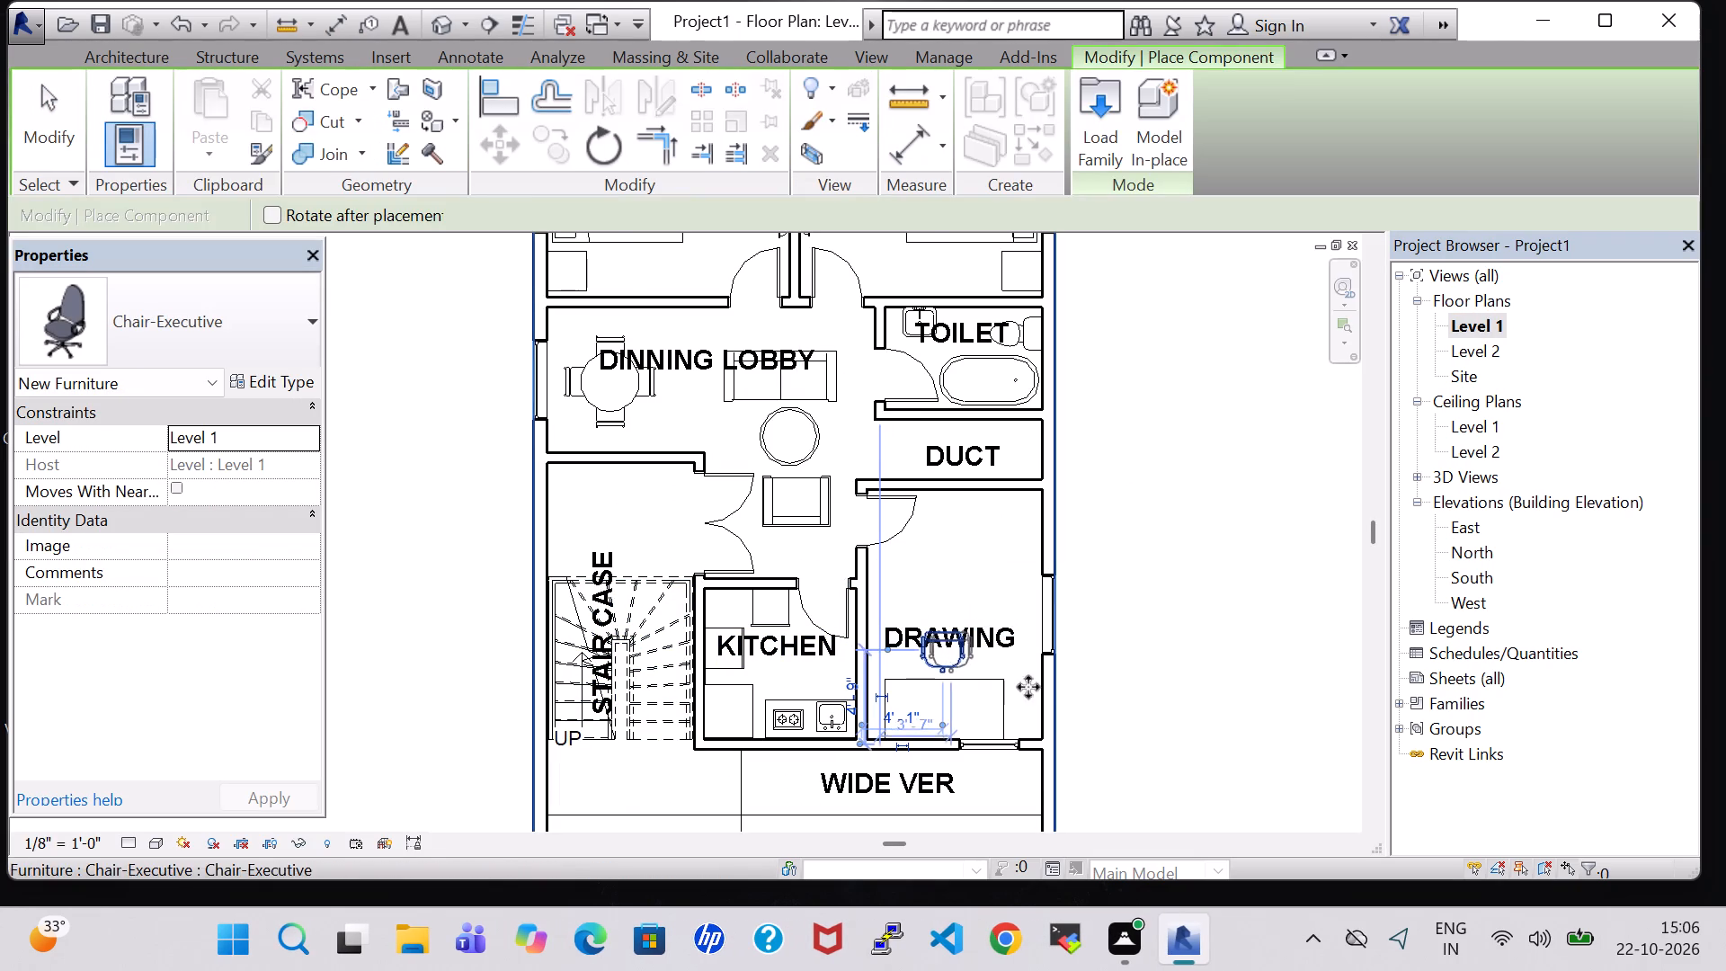
{"action": "key", "text": "Escape"}
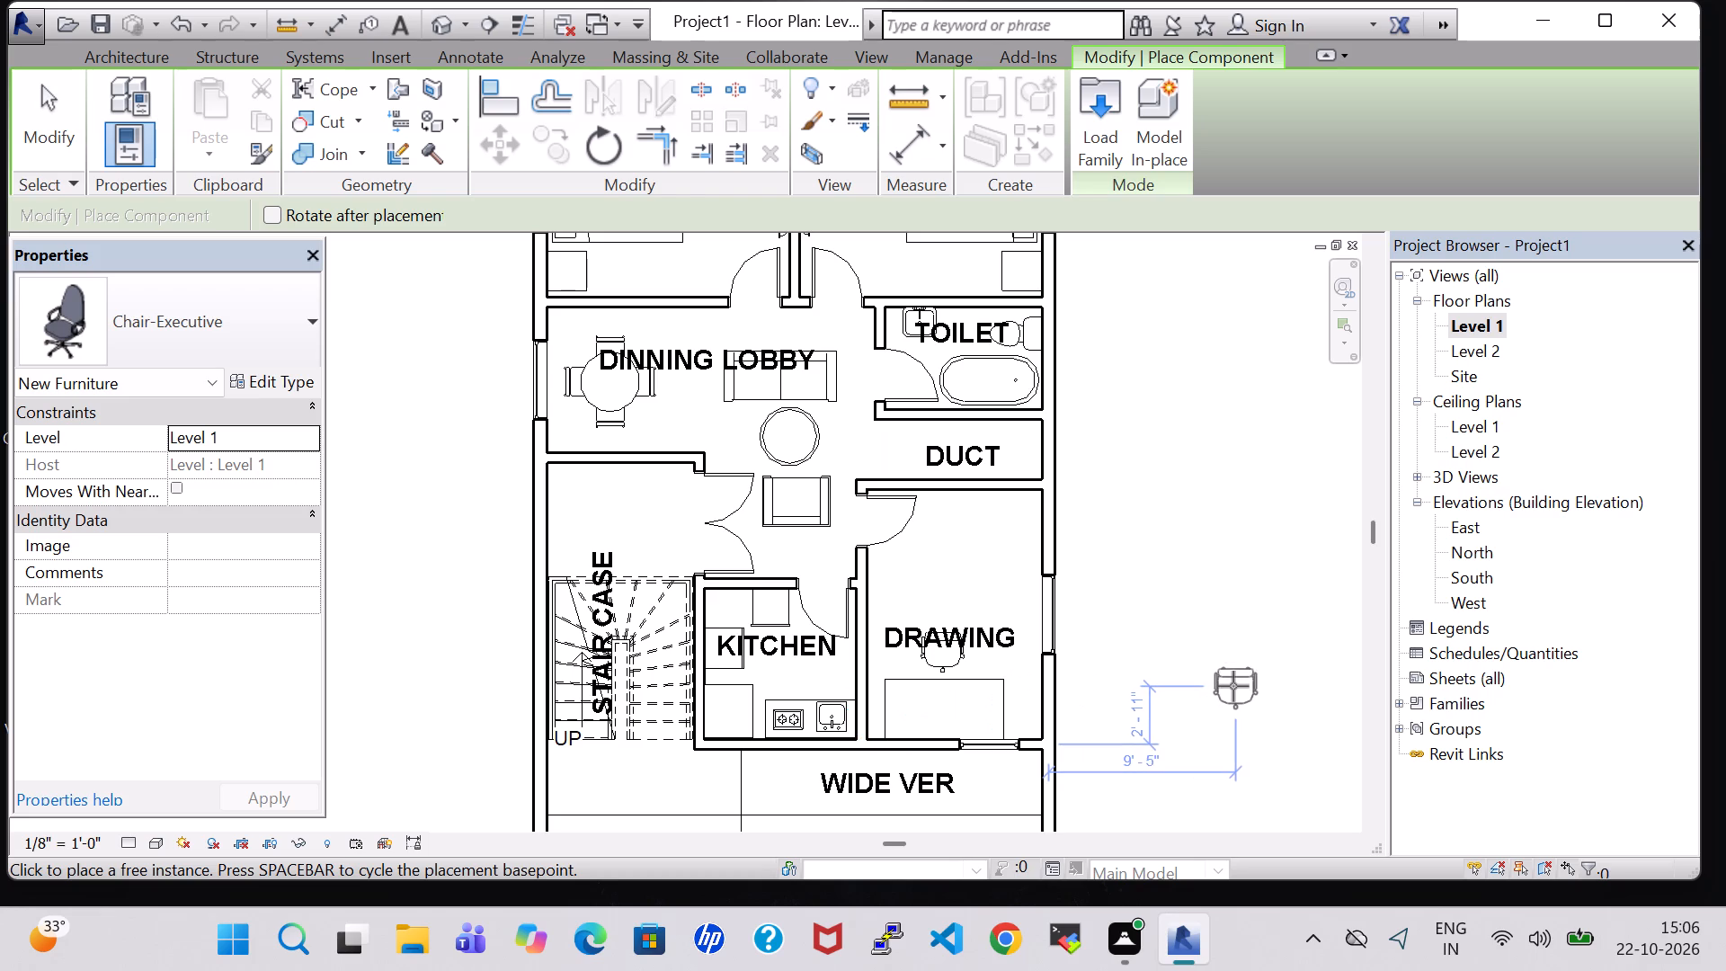
{"action": "key", "text": "Escape"}
Load the Cabinet-File 3 Drawer family from the Furniture > Storage library folder.
{"action": "left_click", "coordinate": [246, 122]}
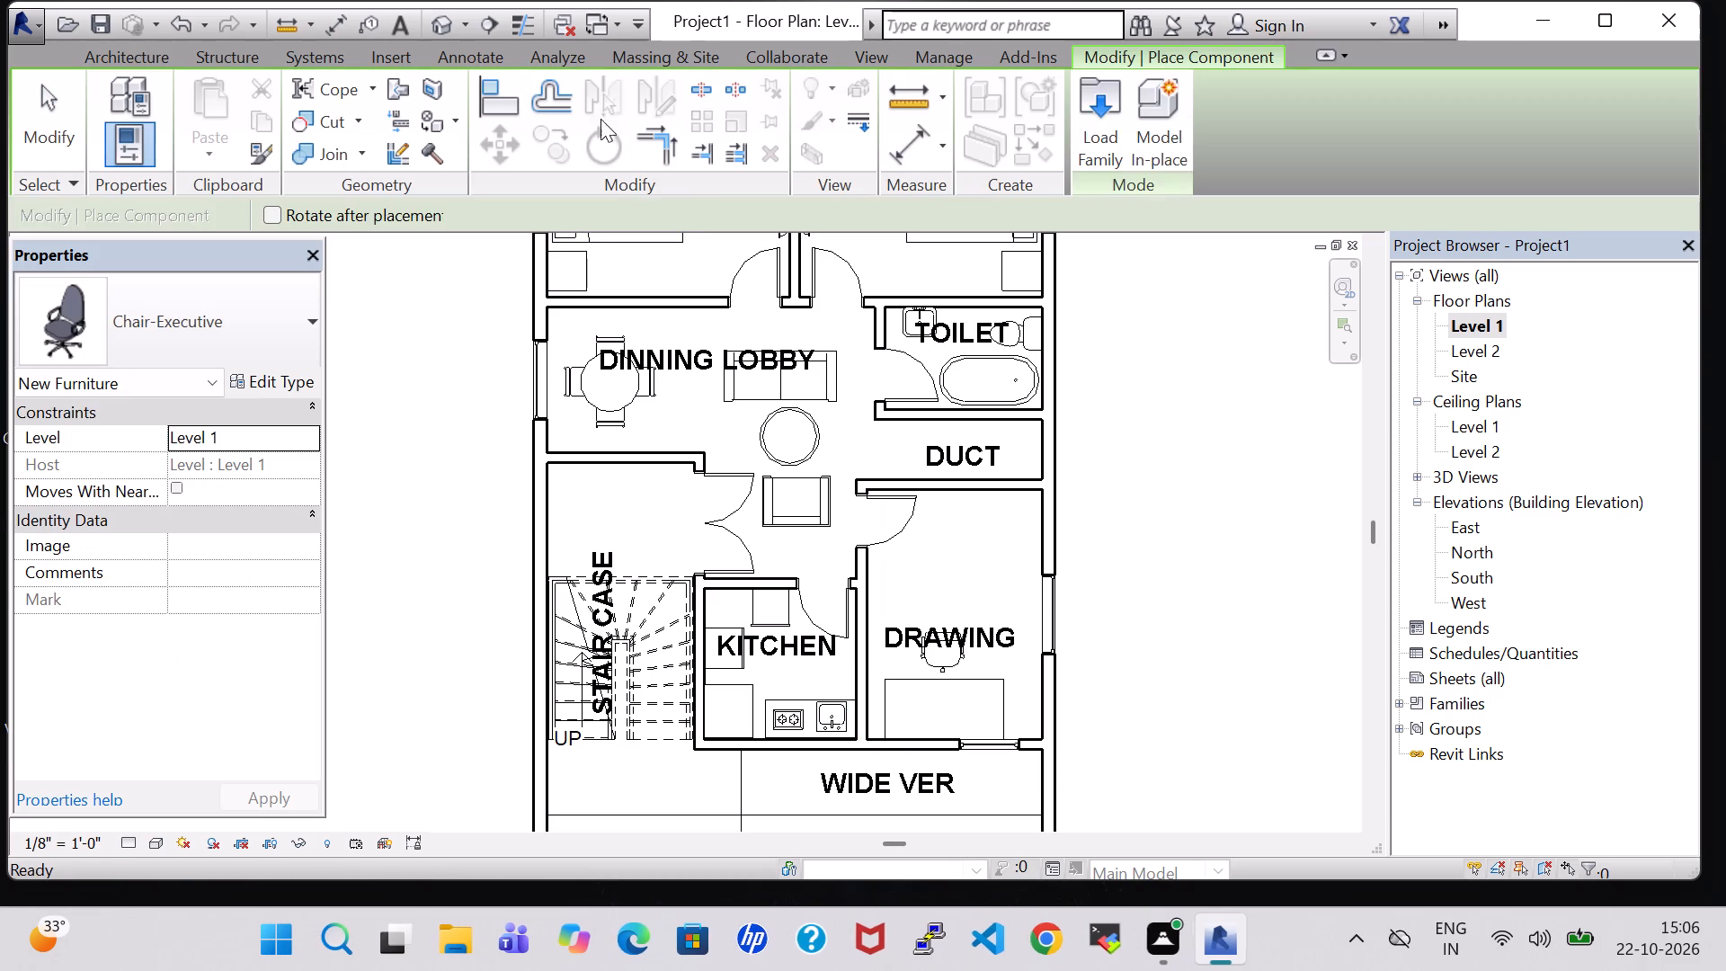
{"action": "left_click", "coordinate": [1115, 130]}
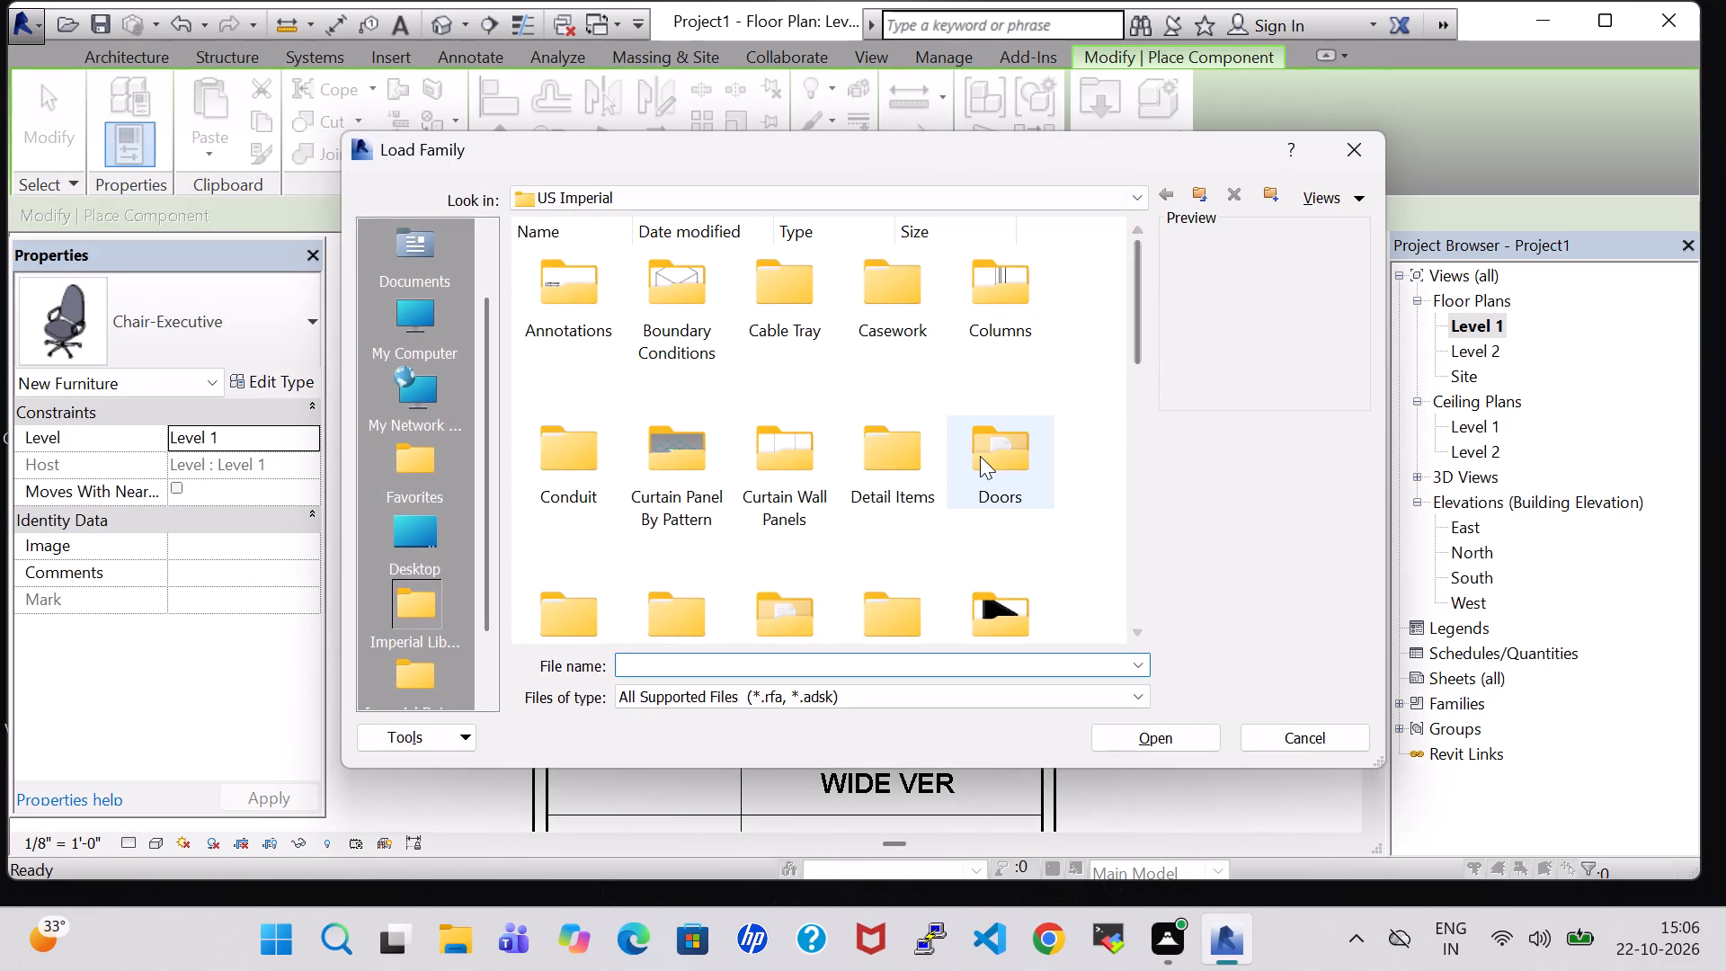
{"action": "scroll", "coordinate": [980, 456], "scroll_direction": "down", "scroll_amount": 1}
{"action": "double_click", "coordinate": [1008, 378]}
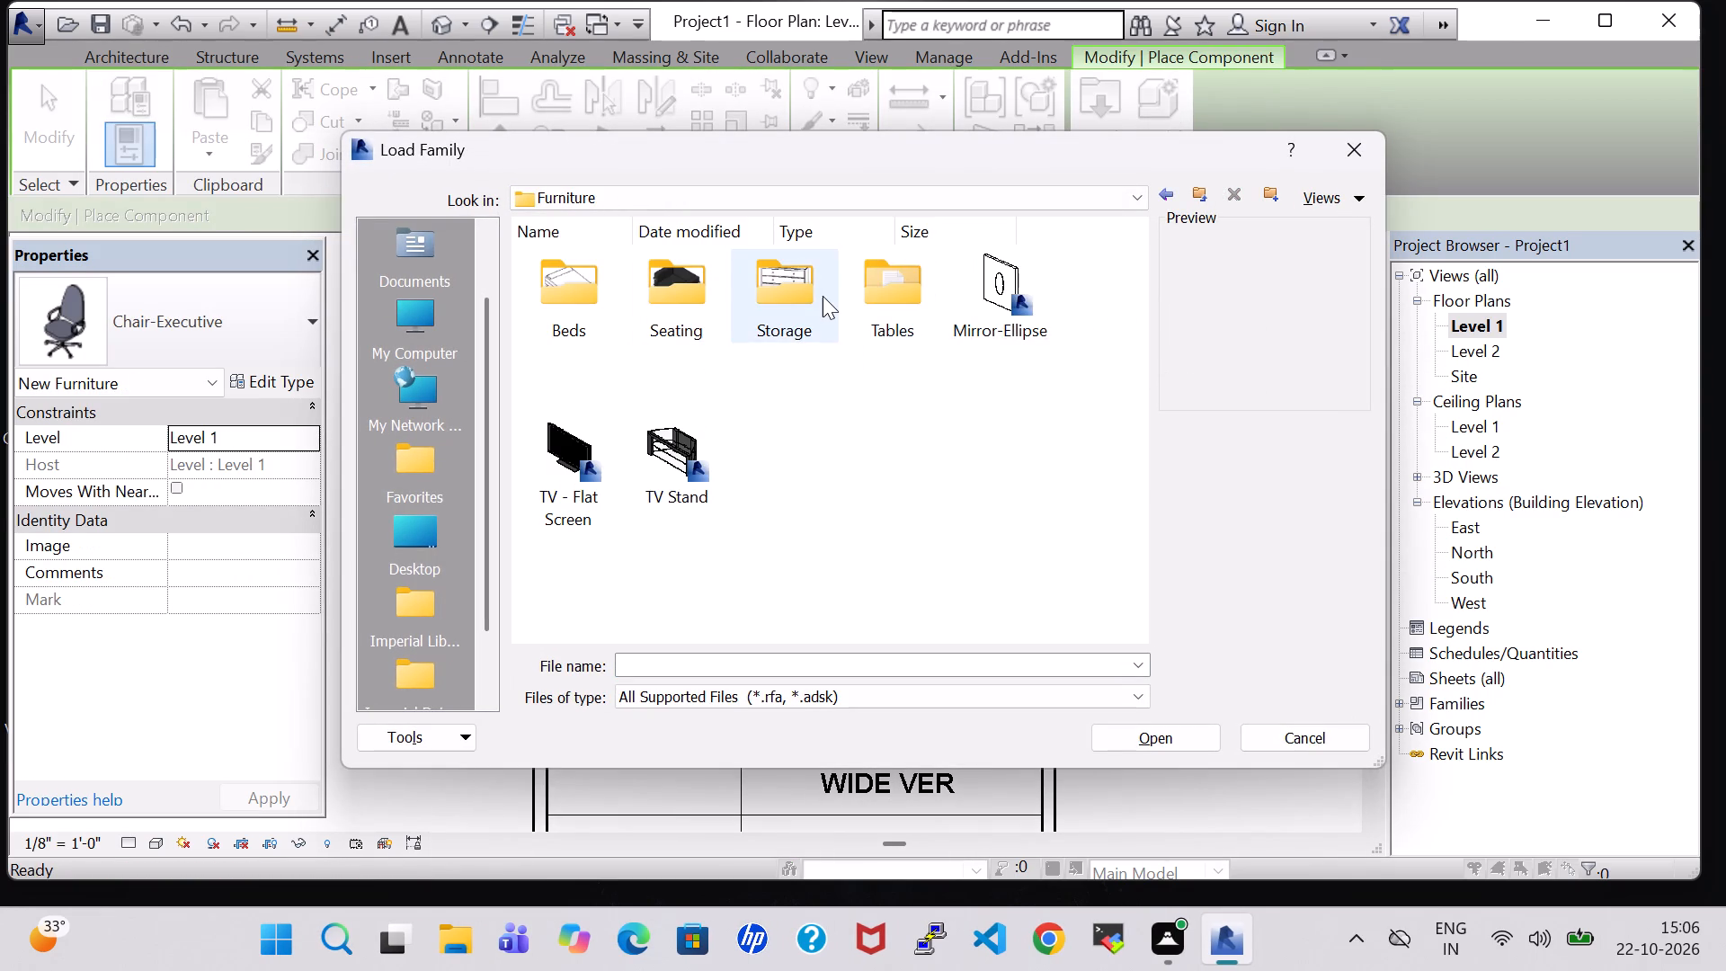
{"action": "double_click", "coordinate": [823, 296]}
{"action": "left_click", "coordinate": [784, 298]}
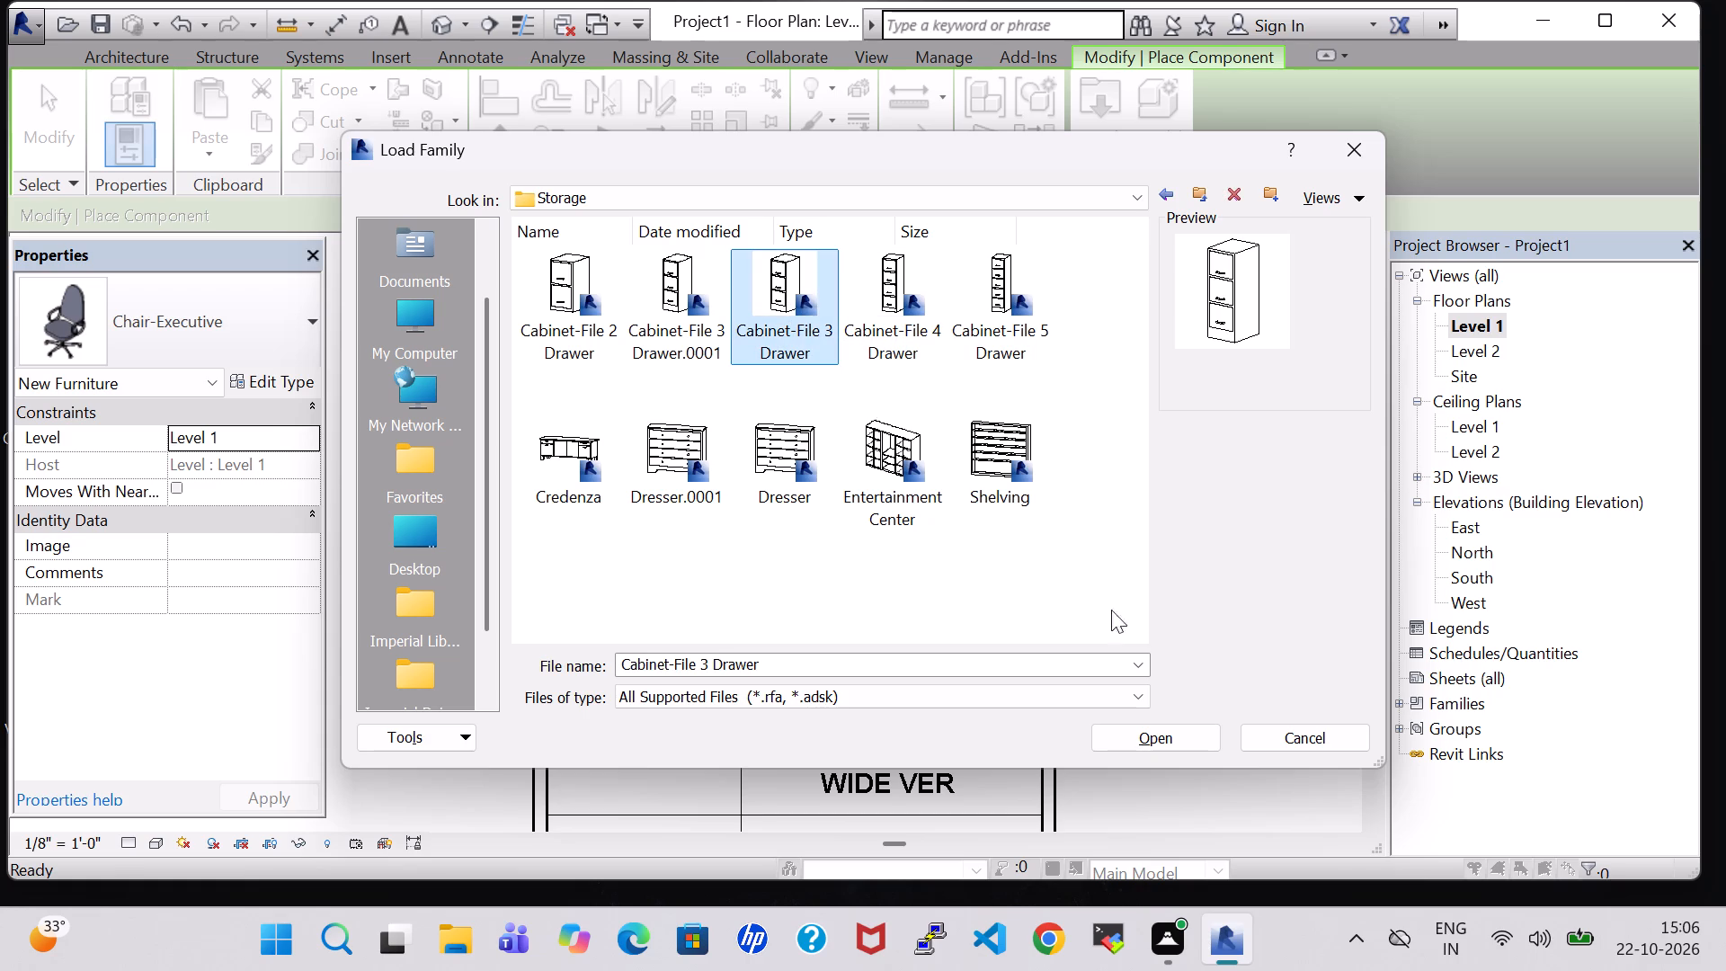
{"action": "left_click", "coordinate": [1158, 742]}
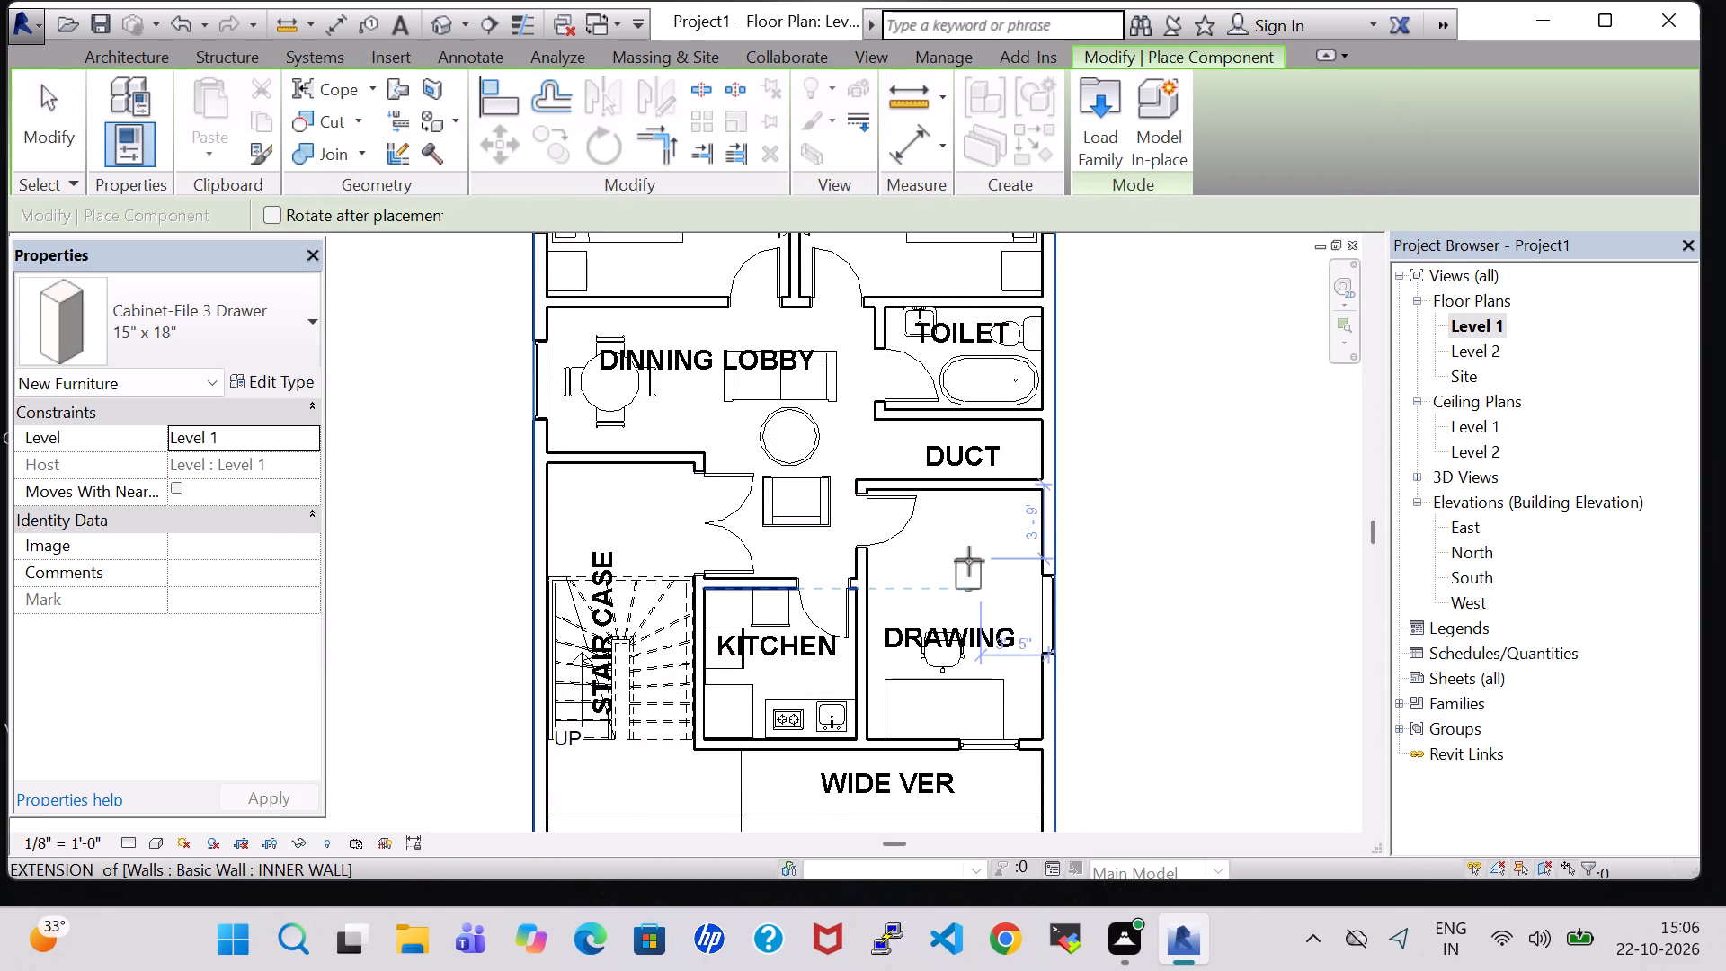
Place two 15" x 18" file cabinets in the Drawing room, one against the north wall and one rotated against the east wall near the northeast corner.
{"action": "scroll", "coordinate": [974, 544], "scroll_direction": "up", "scroll_amount": 2}
{"action": "left_click", "coordinate": [942, 499]}
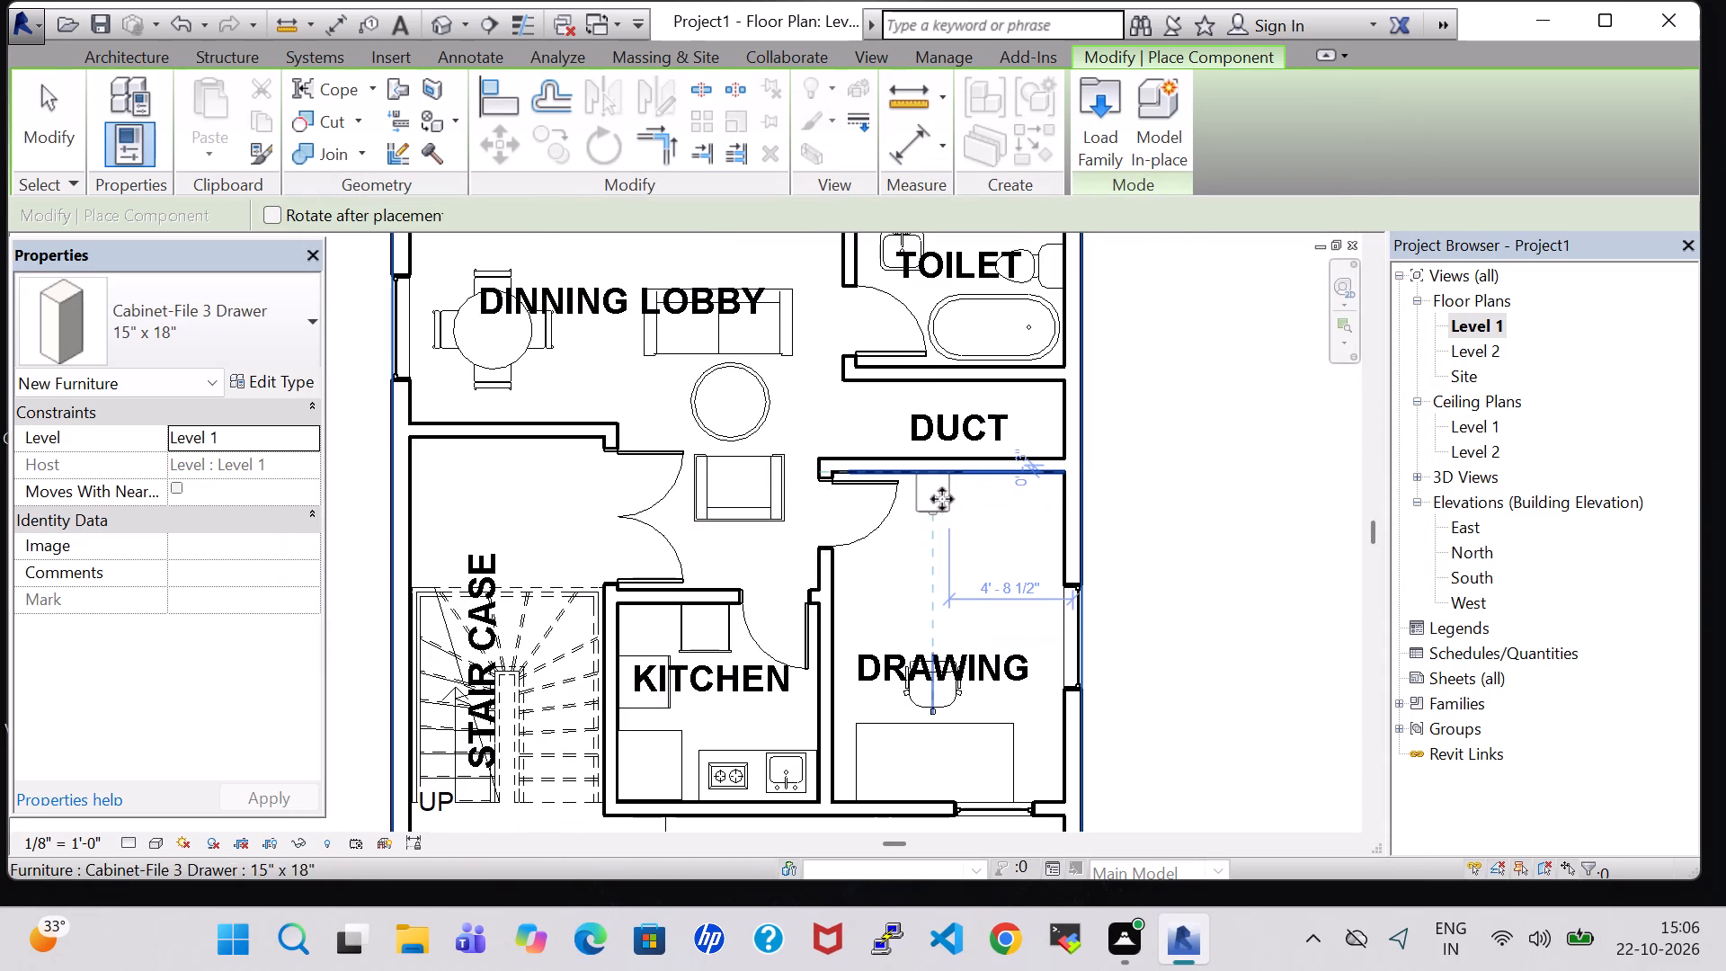
{"action": "key", "text": "space"}
{"action": "key", "text": "space"}
{"action": "key", "text": "space"}
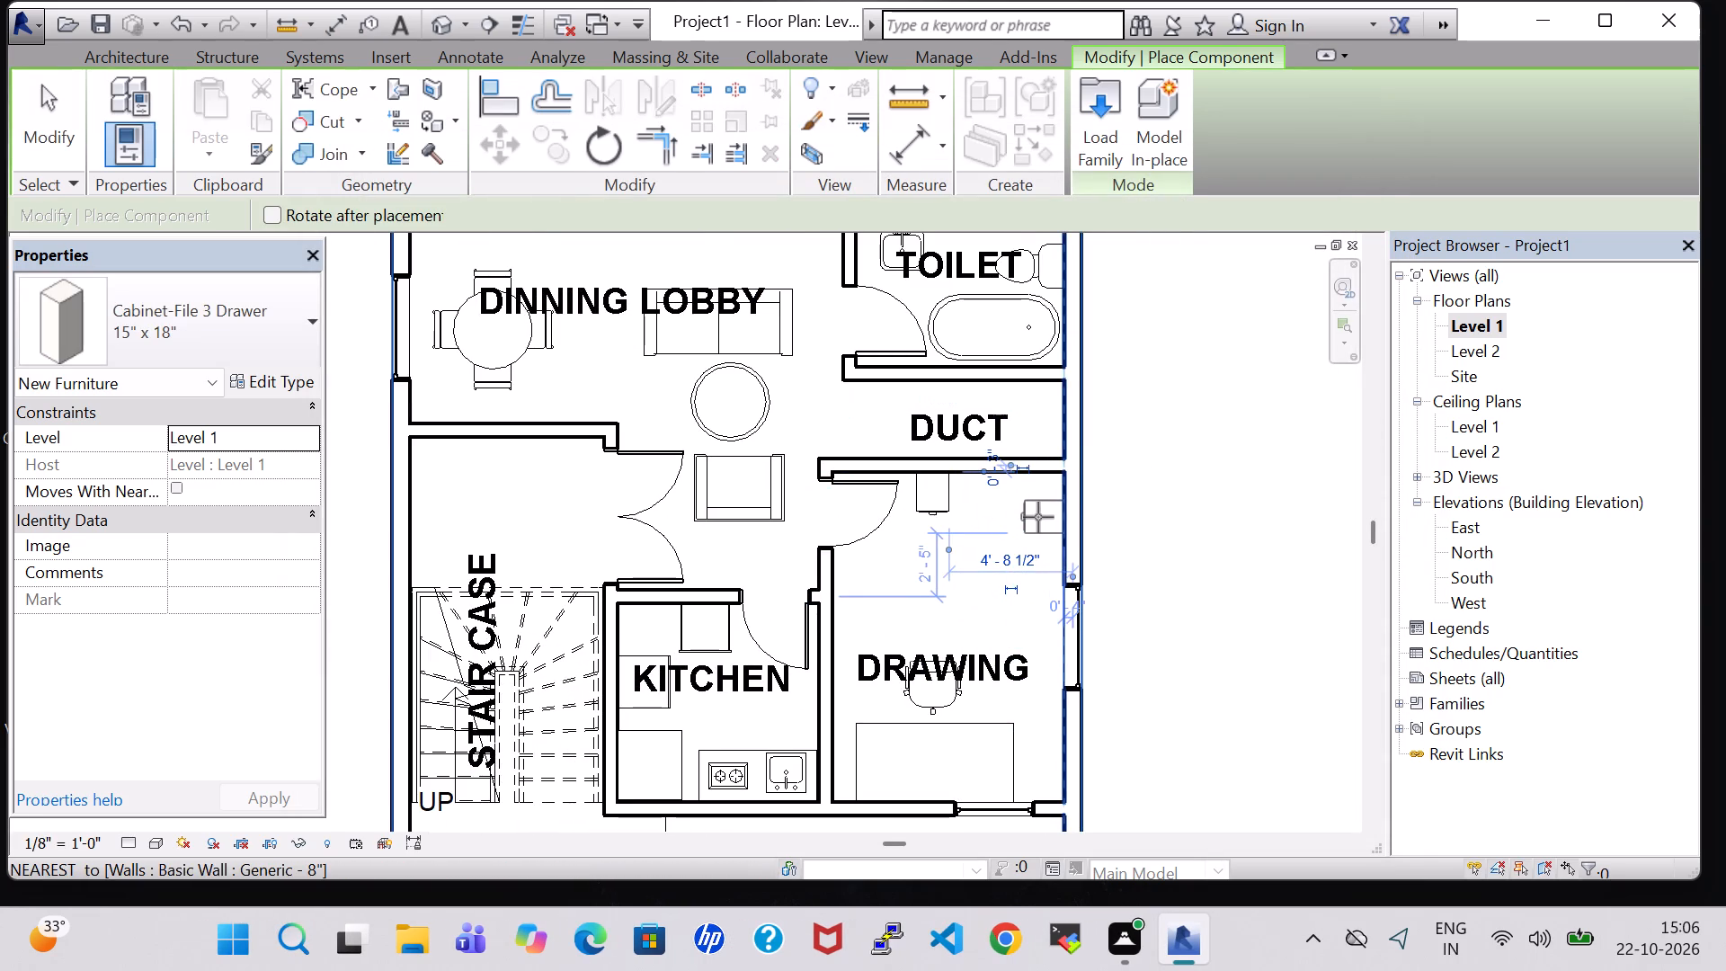
{"action": "left_click", "coordinate": [1038, 517]}
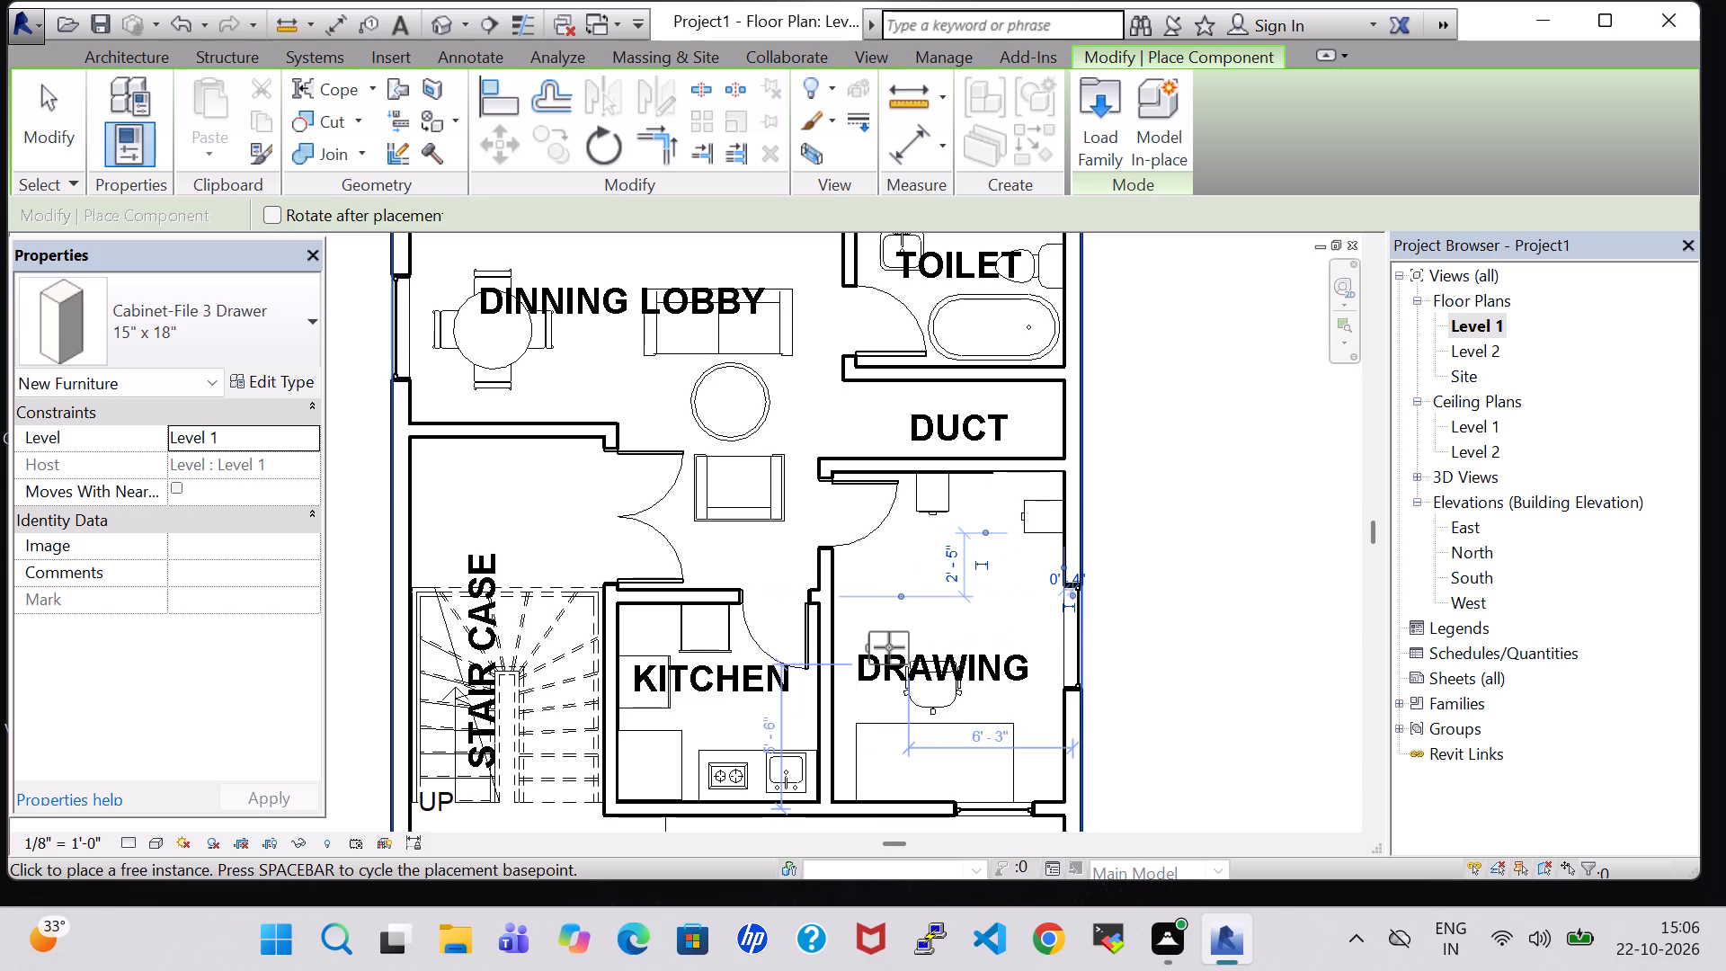
{"action": "key", "text": "Escape"}
{"action": "key", "text": "Escape"}
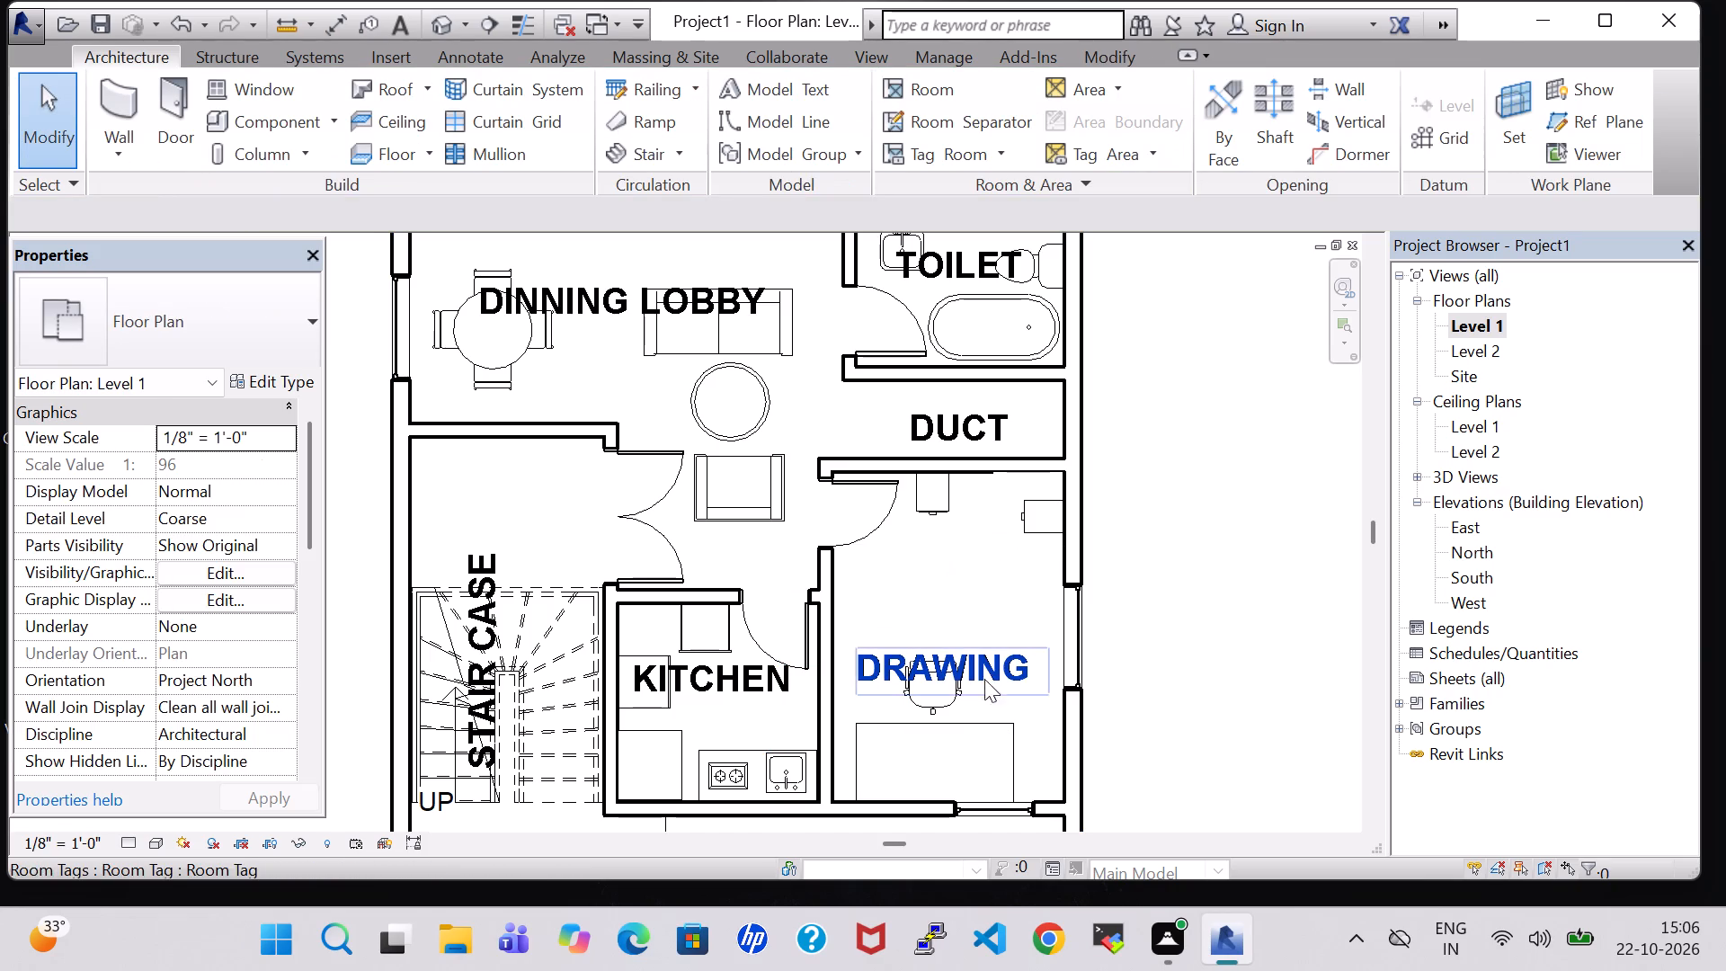
Load the Shelving family from the Furniture > Storage library folder.
{"action": "left_click", "coordinate": [271, 108]}
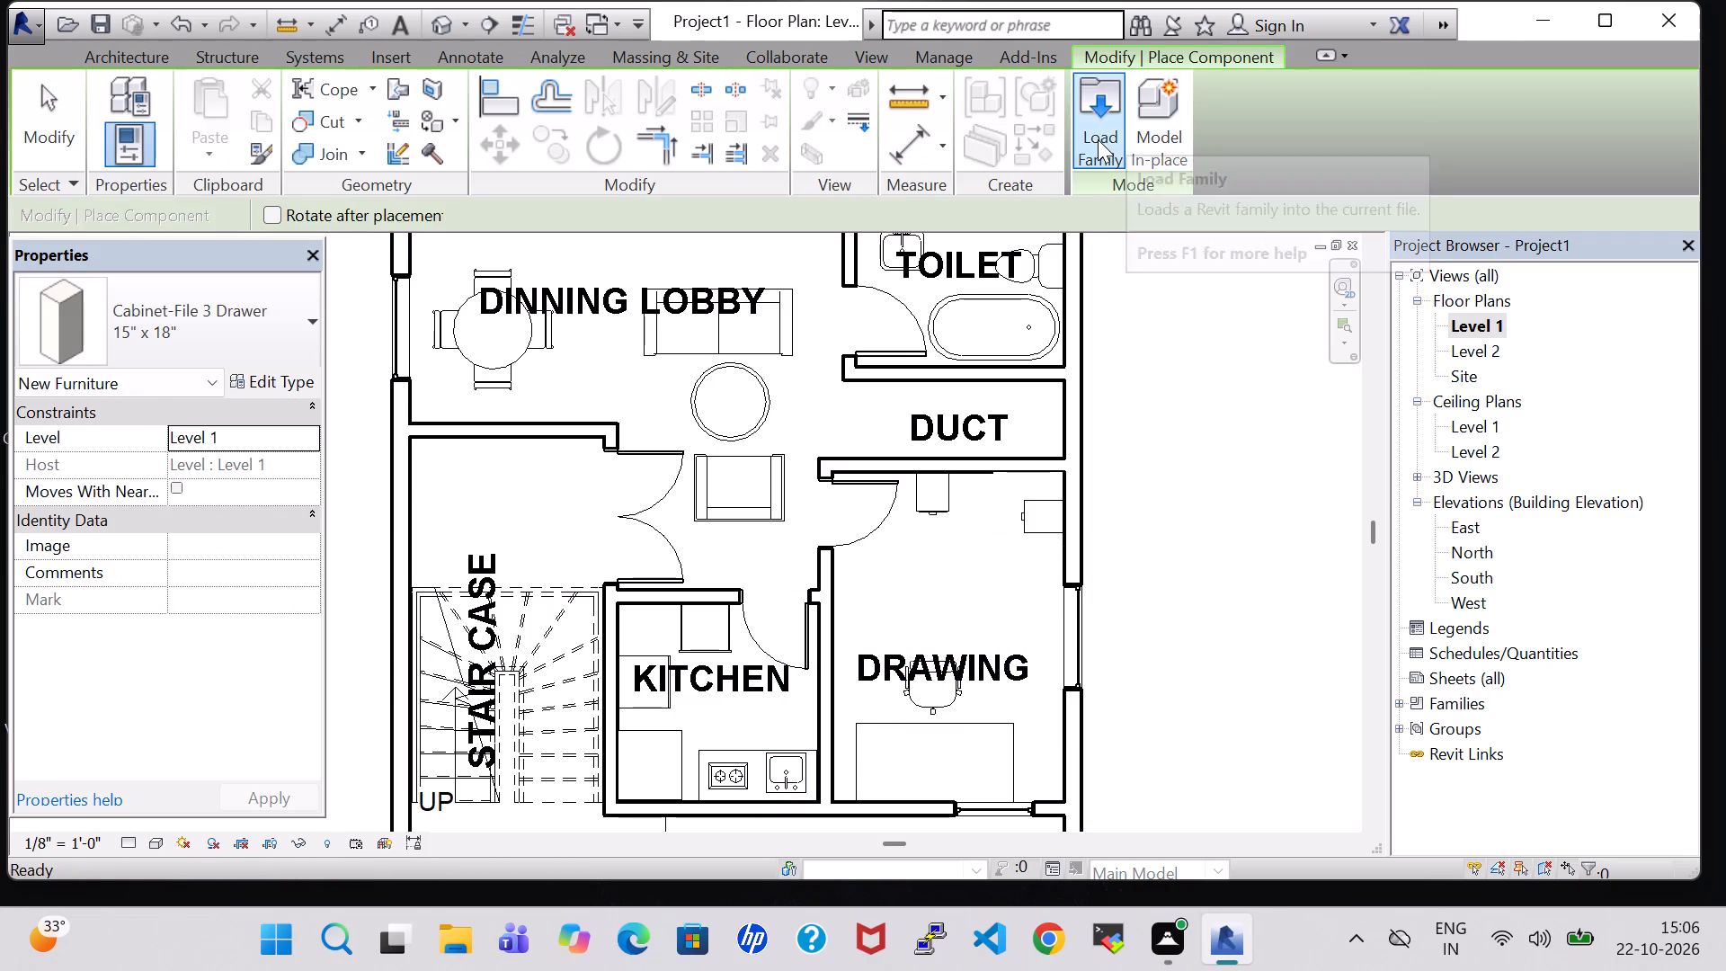
{"action": "left_click", "coordinate": [1098, 139]}
{"action": "double_click", "coordinate": [1015, 594]}
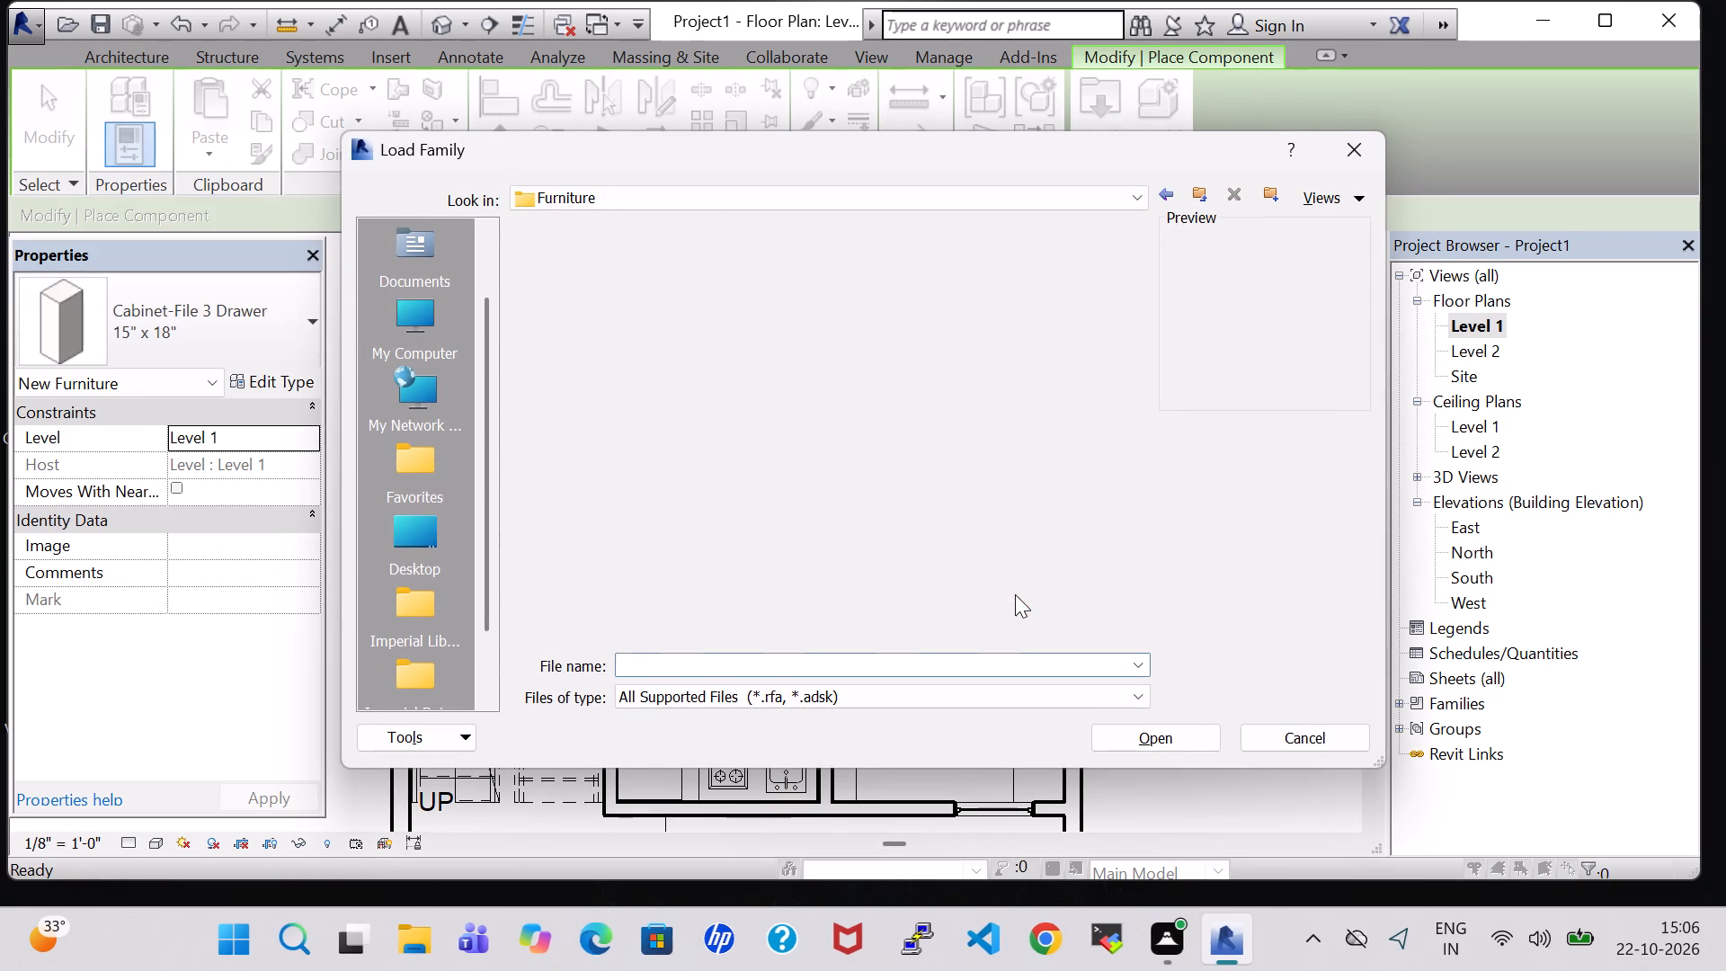
{"action": "double_click", "coordinate": [805, 300]}
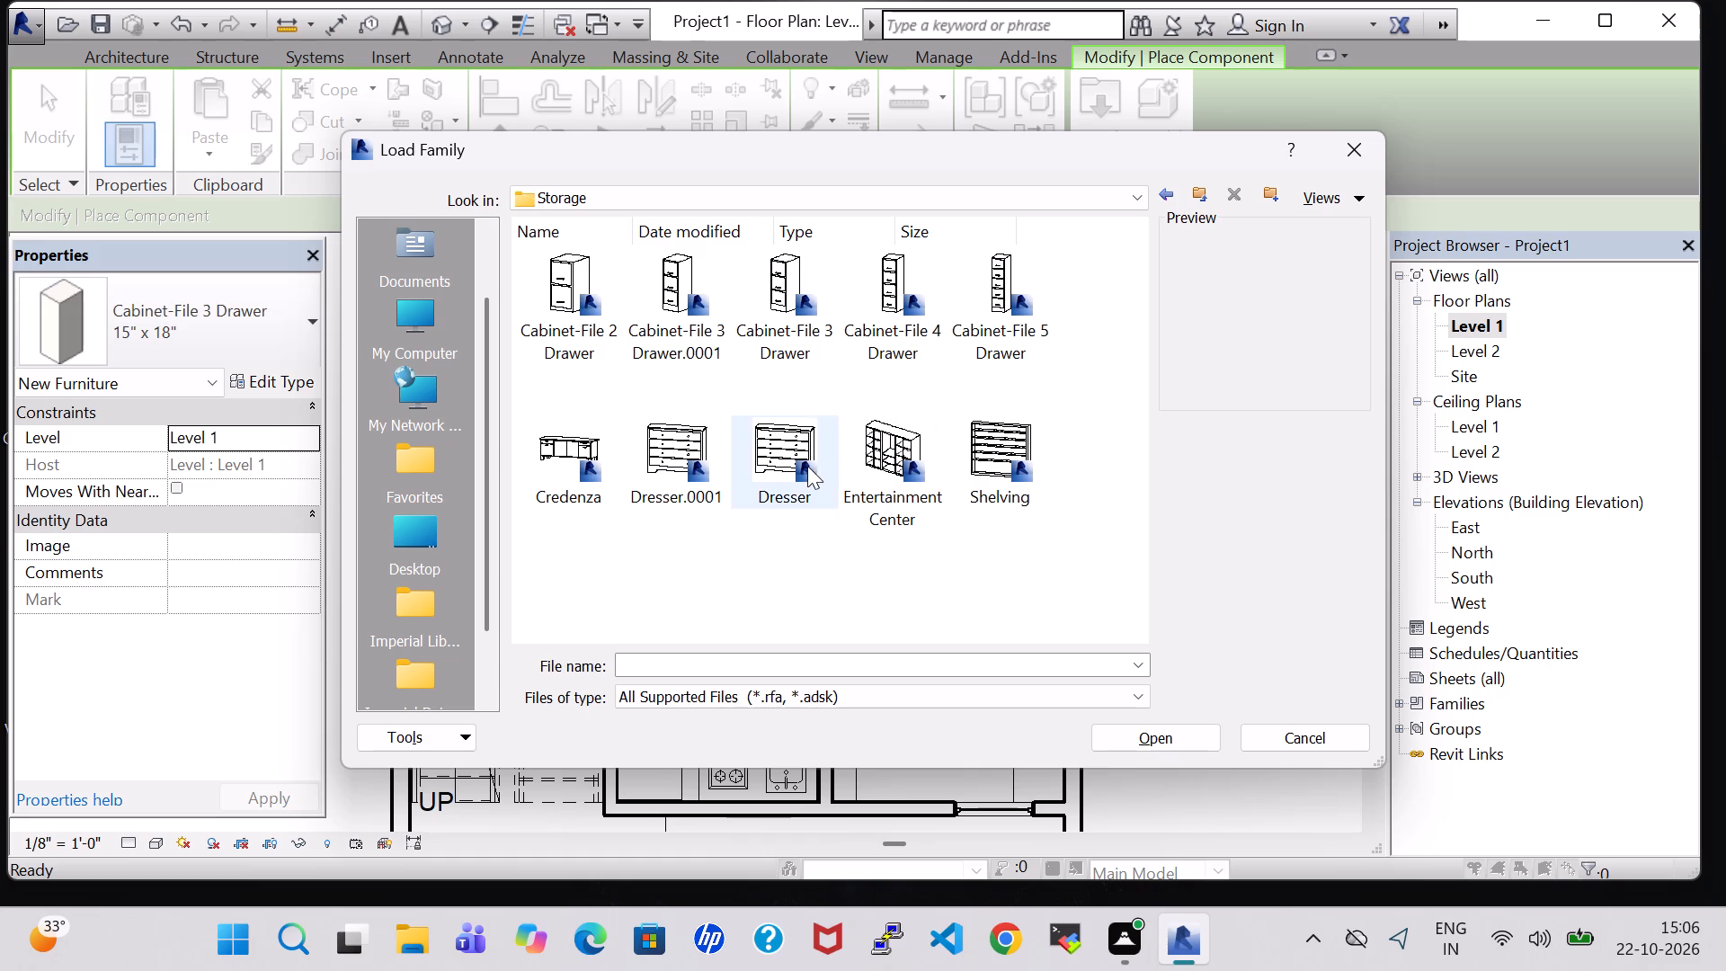
{"action": "left_click", "coordinate": [986, 456]}
{"action": "left_click", "coordinate": [1160, 742]}
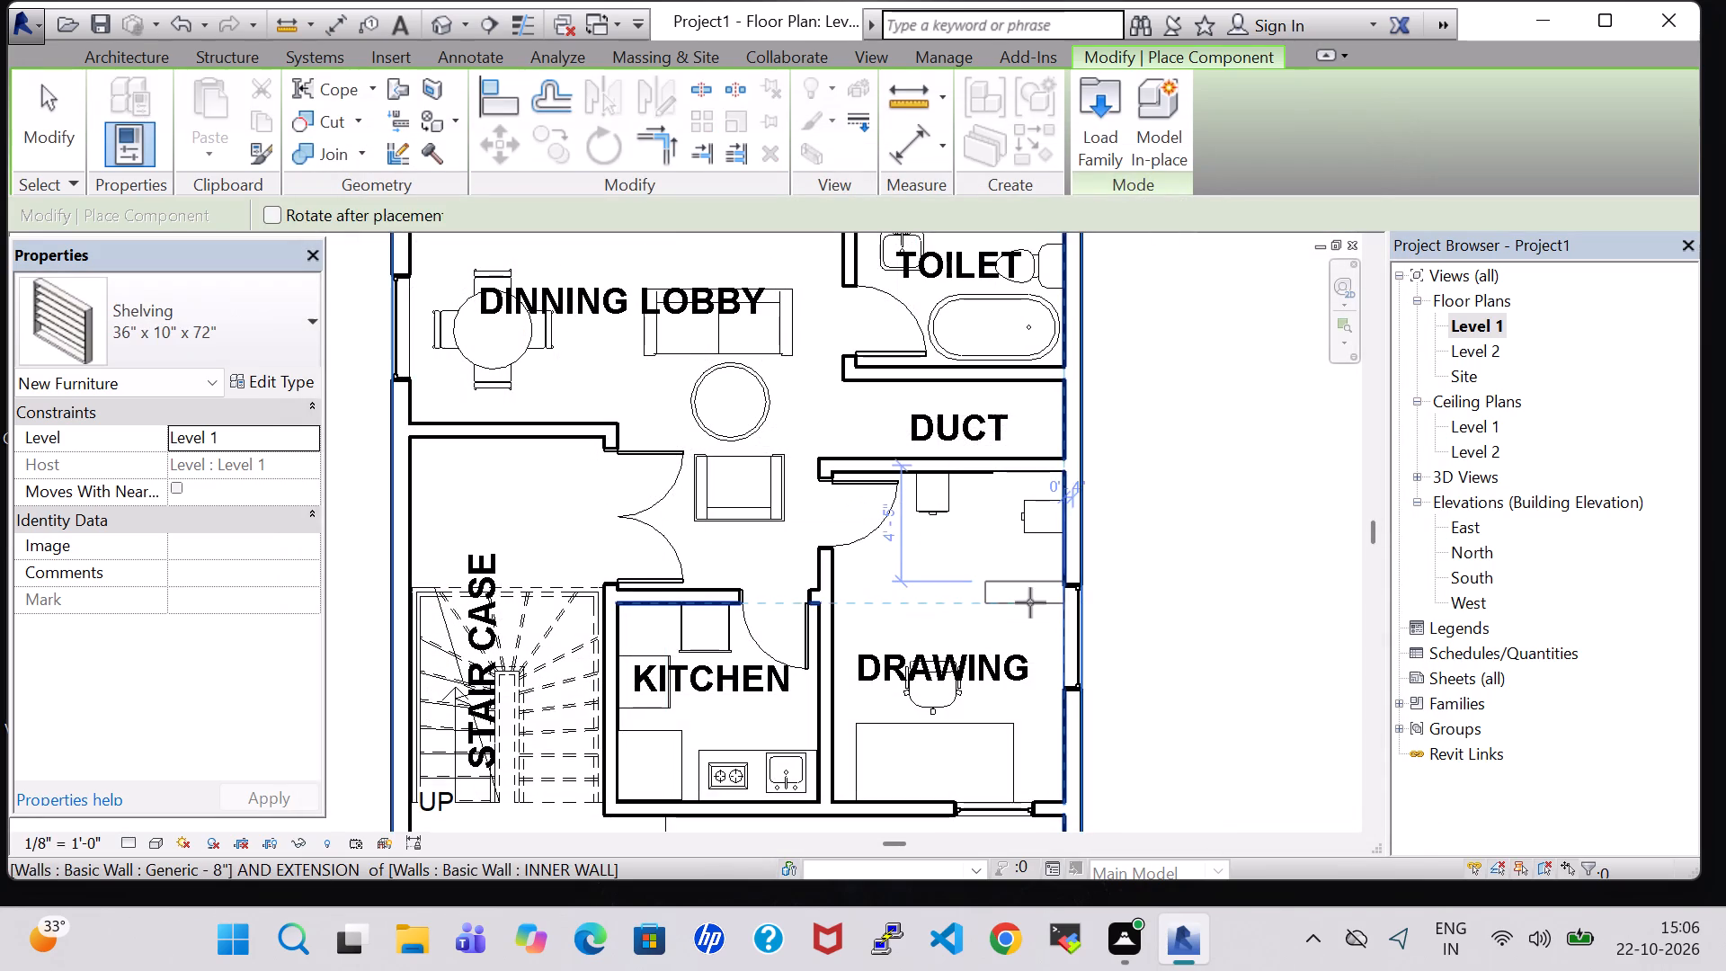
Place a rotated 36" x 10" x 72" shelving unit against the Drawing room's west wall, south of the door.
{"action": "key", "text": "space"}
{"action": "key", "text": "space"}
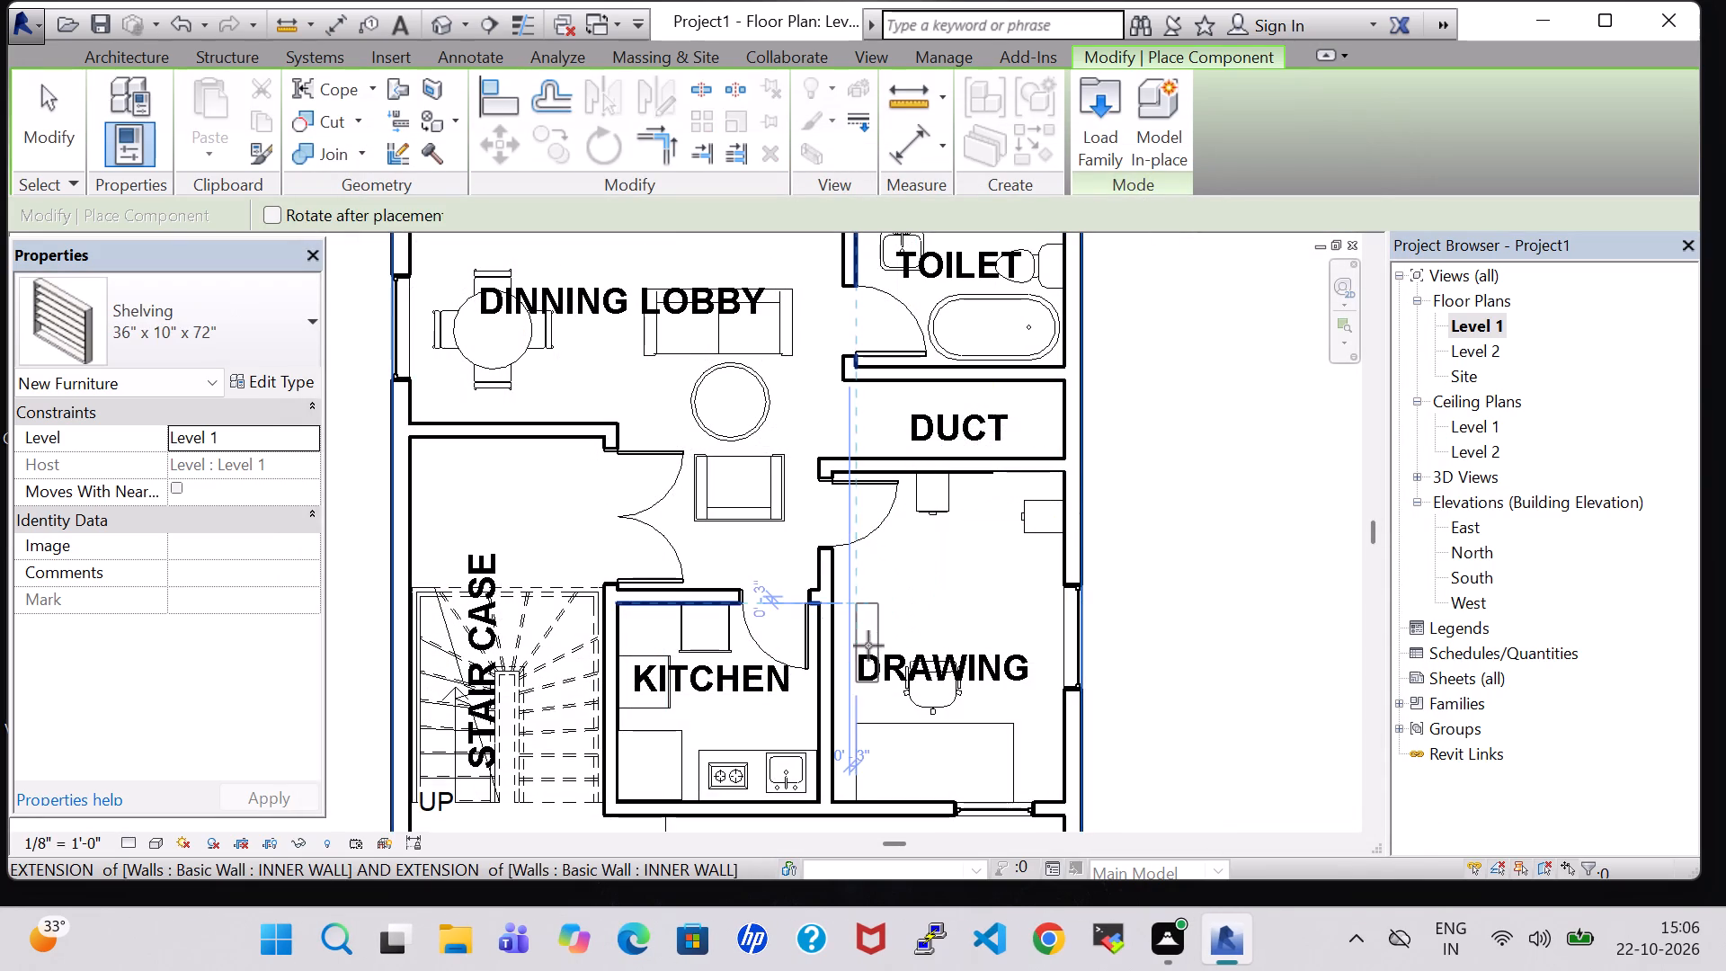
{"action": "scroll", "coordinate": [861, 655], "scroll_direction": "up", "scroll_amount": 3}
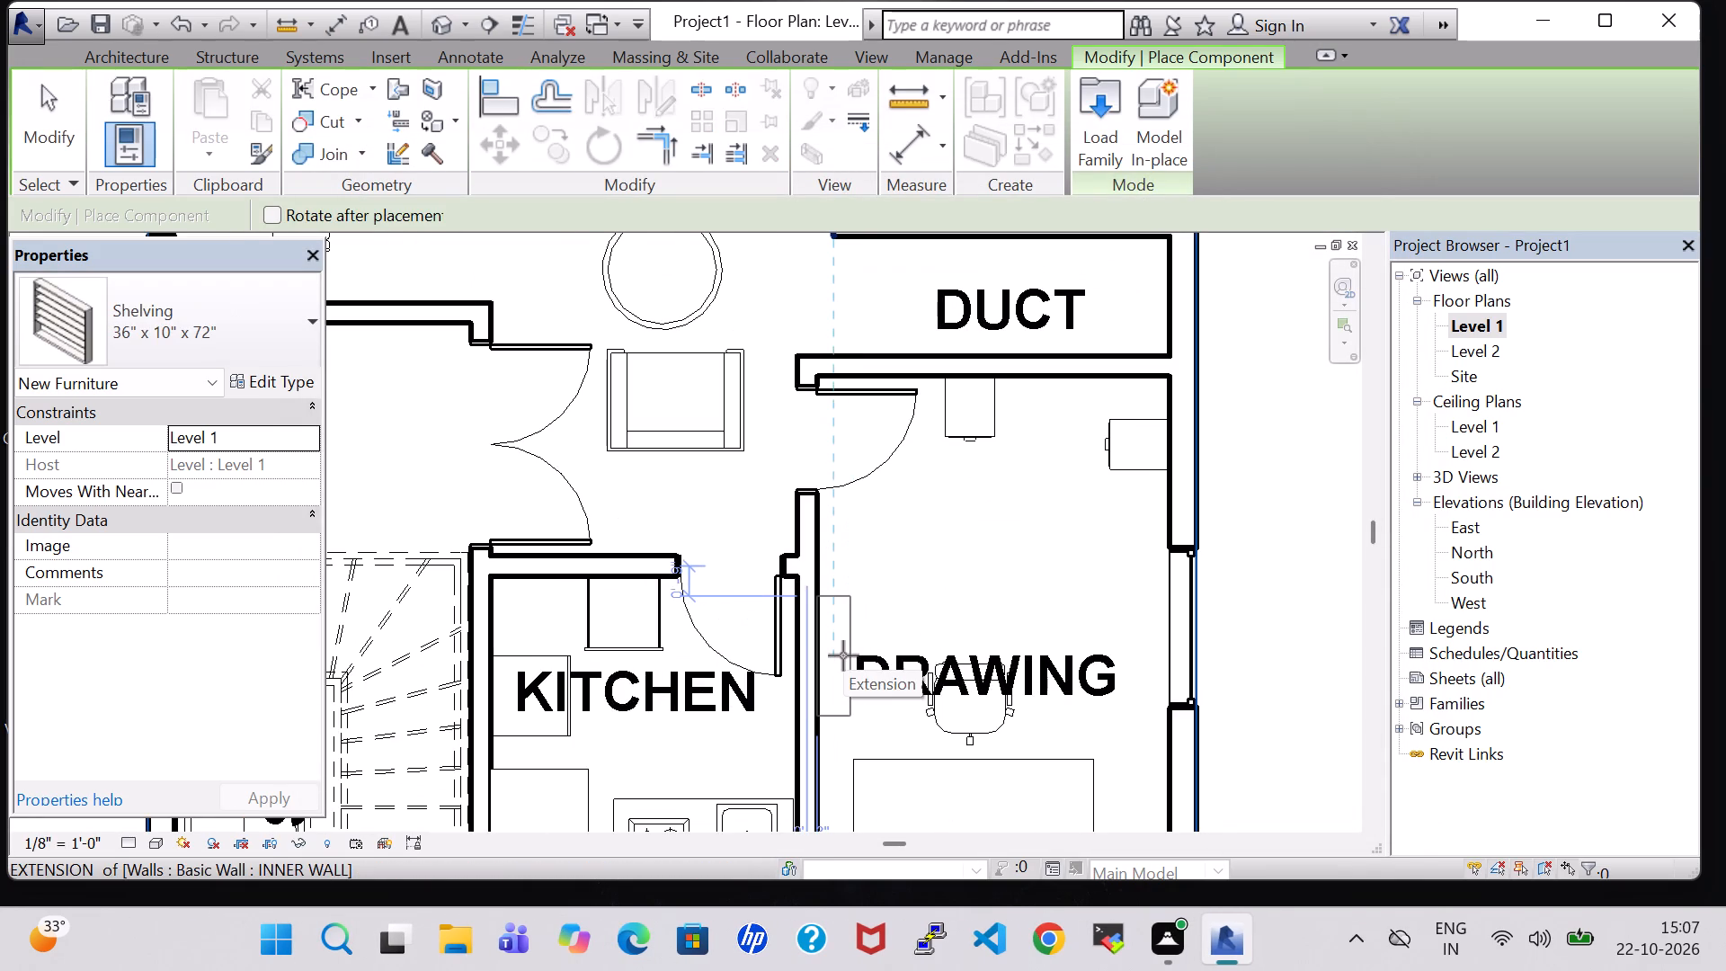
{"action": "left_click", "coordinate": [843, 655]}
{"action": "key", "text": "Escape"}
{"action": "key", "text": "Escape"}
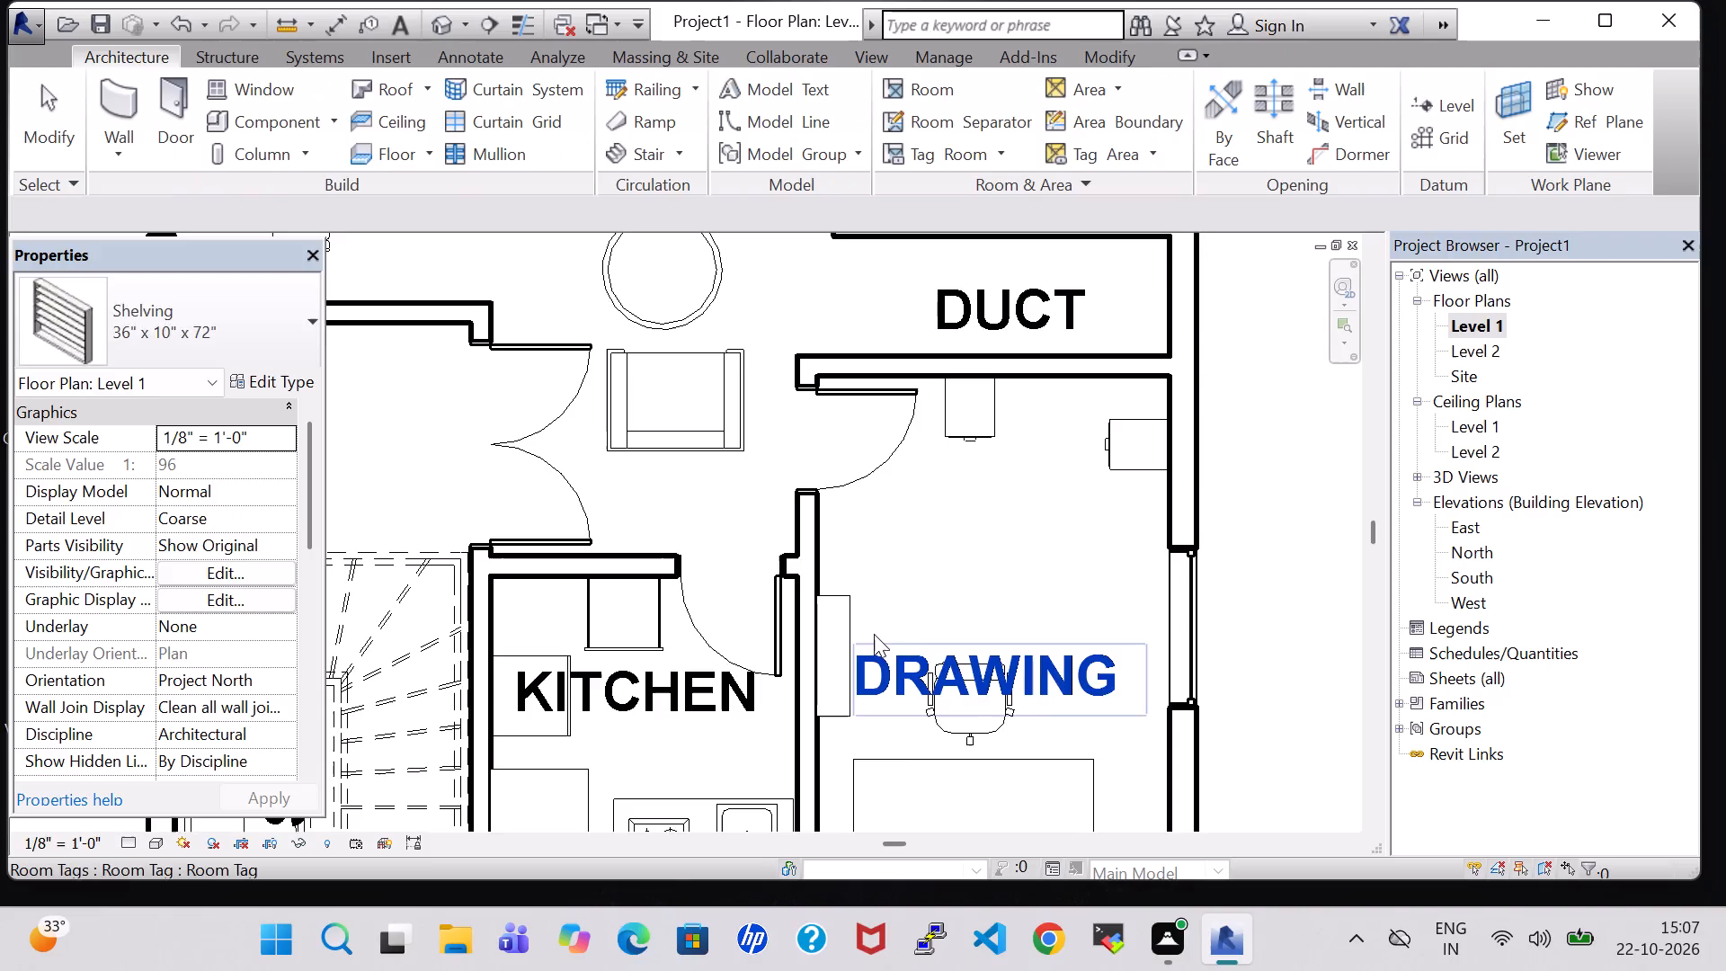
Nudge the shelving unit slightly north and a little off the Drawing room's west wall.
{"action": "left_click", "coordinate": [833, 599]}
{"action": "key", "text": "Right"}
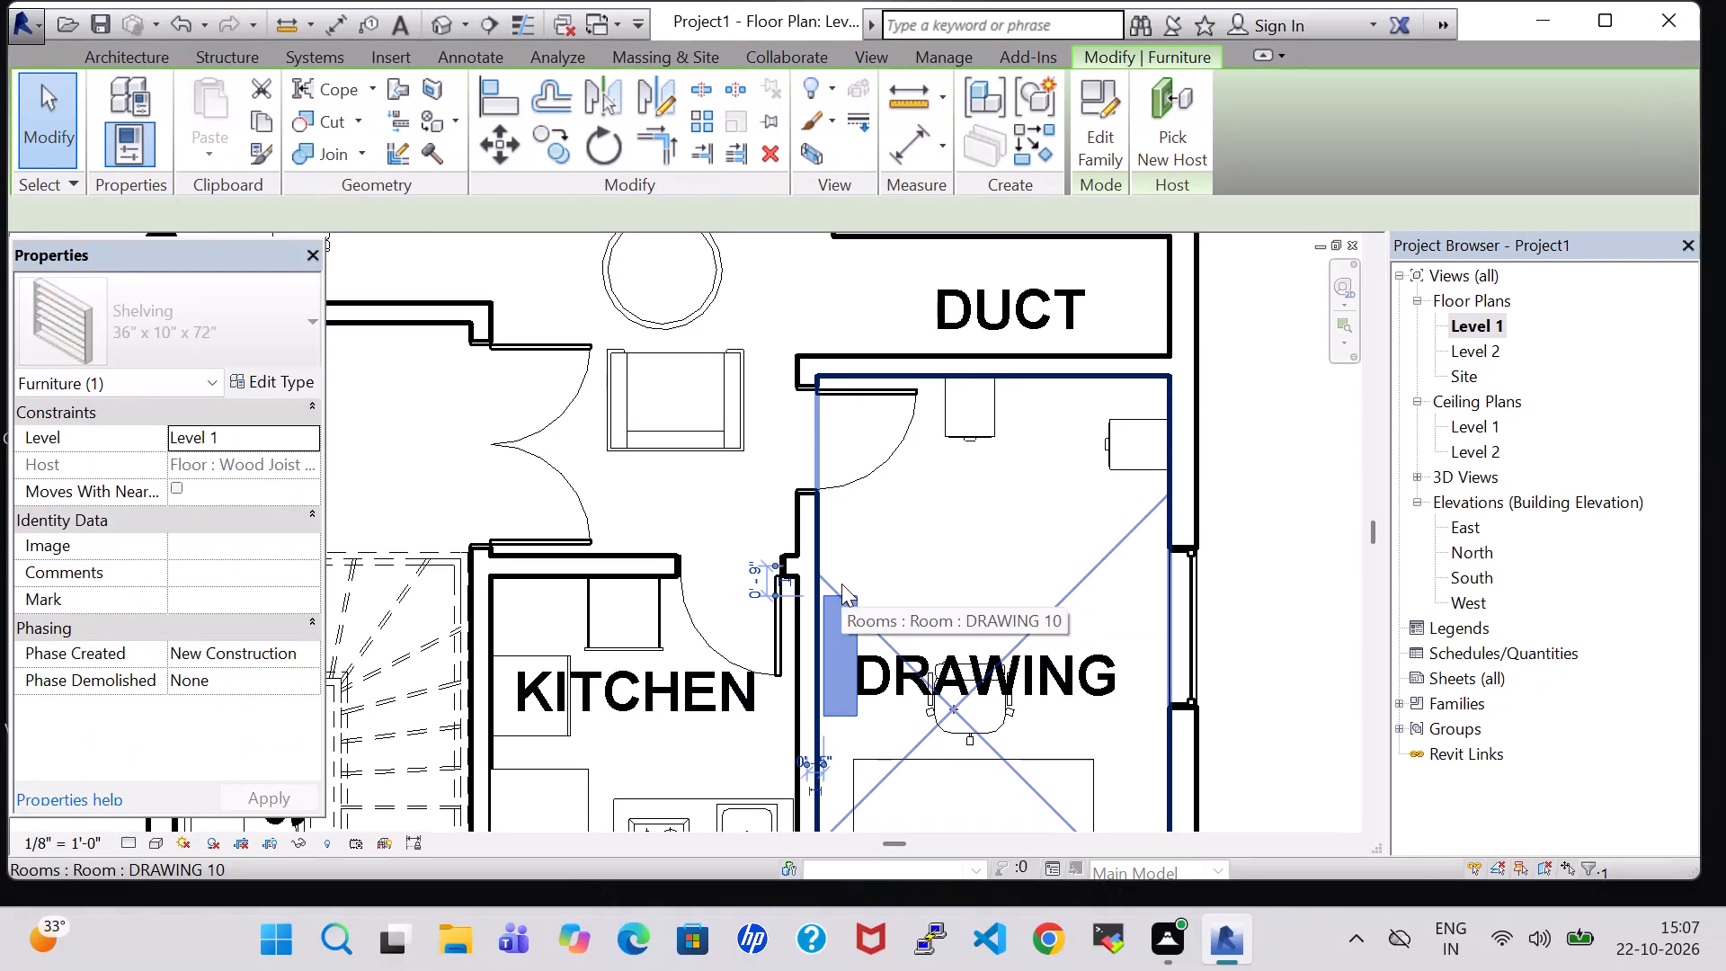
{"action": "key", "text": "Up"}
{"action": "key", "text": "Up"}
{"action": "key", "text": "Up"}
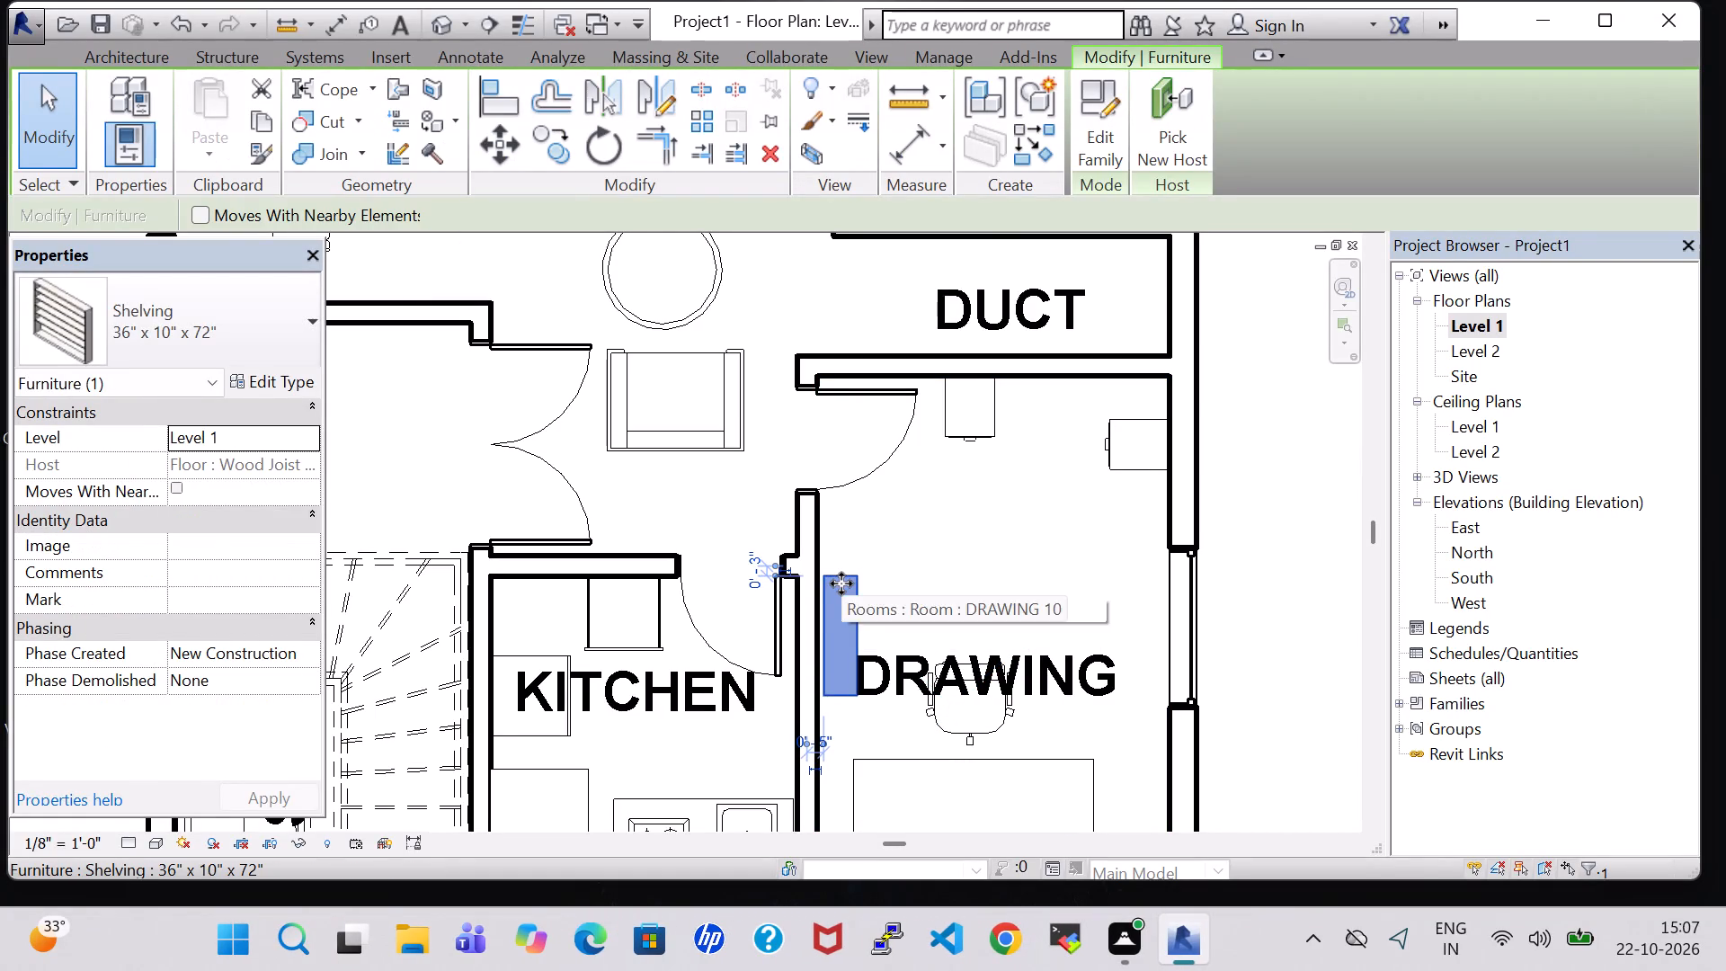
{"action": "key", "text": "Left"}
{"action": "key", "text": "Up"}
{"action": "key", "text": "Right"}
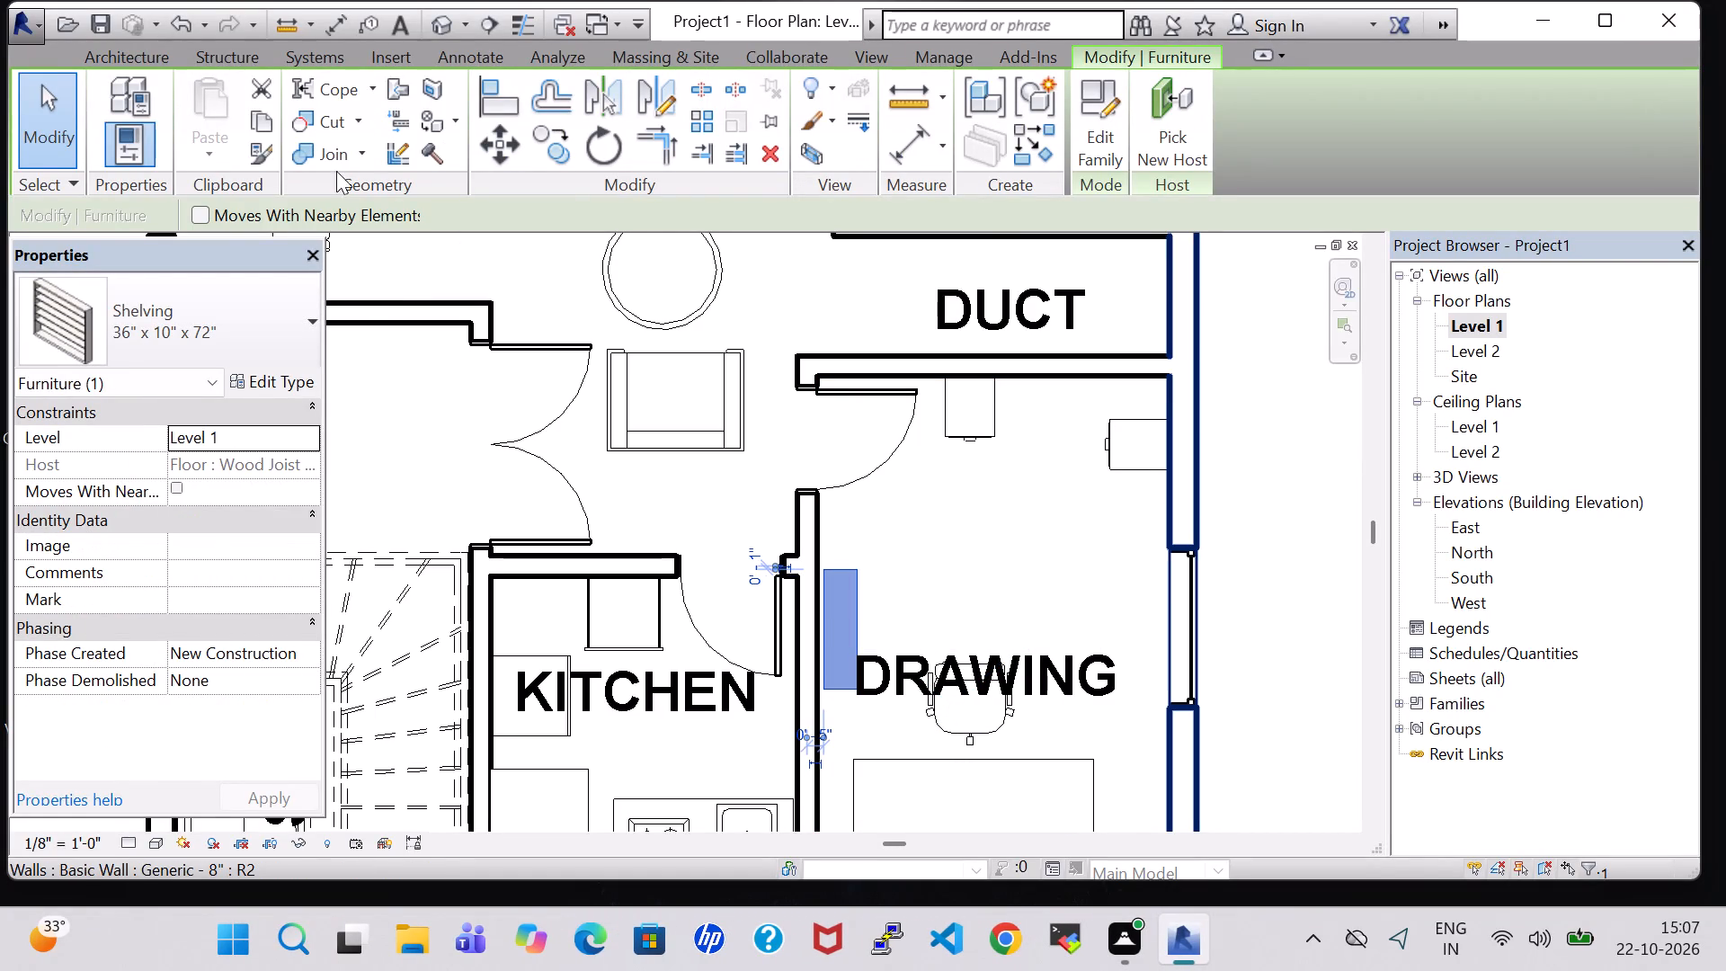
In the default 3D view, nudge the Drawing room desk slightly east, away from the shelving unit.
{"action": "left_click", "coordinate": [432, 29]}
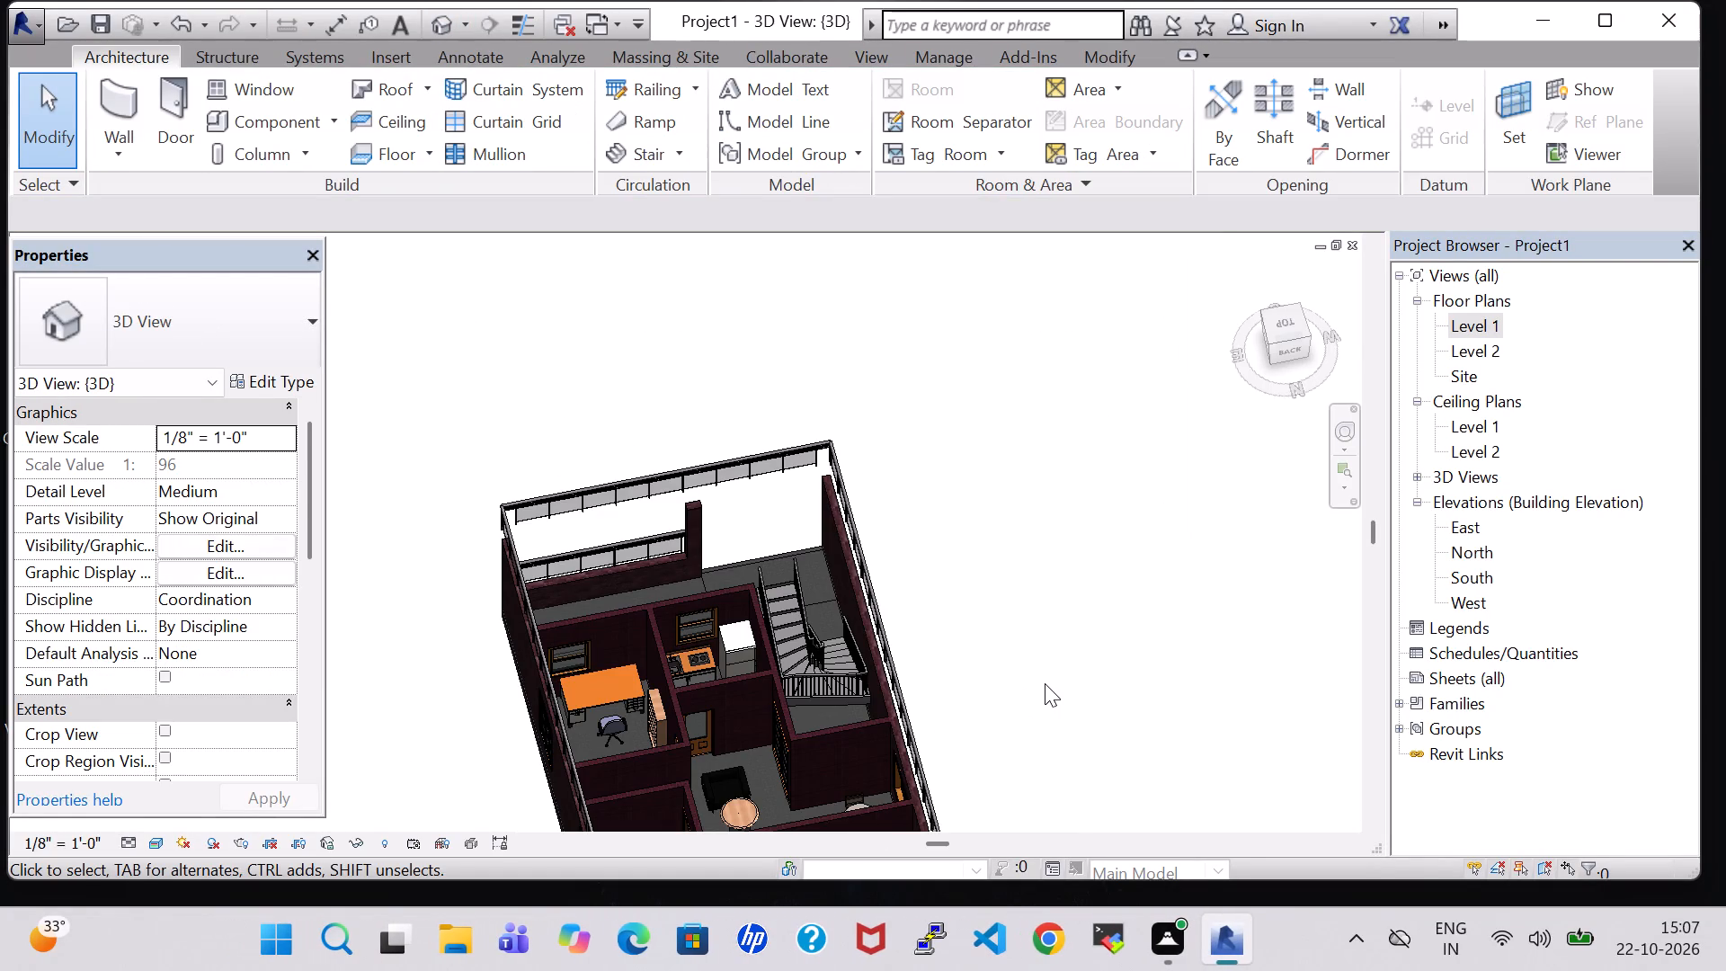
{"action": "middle_click_drag", "start_coordinate": [1035, 680], "coordinate": [979, 701], "text": "shift"}
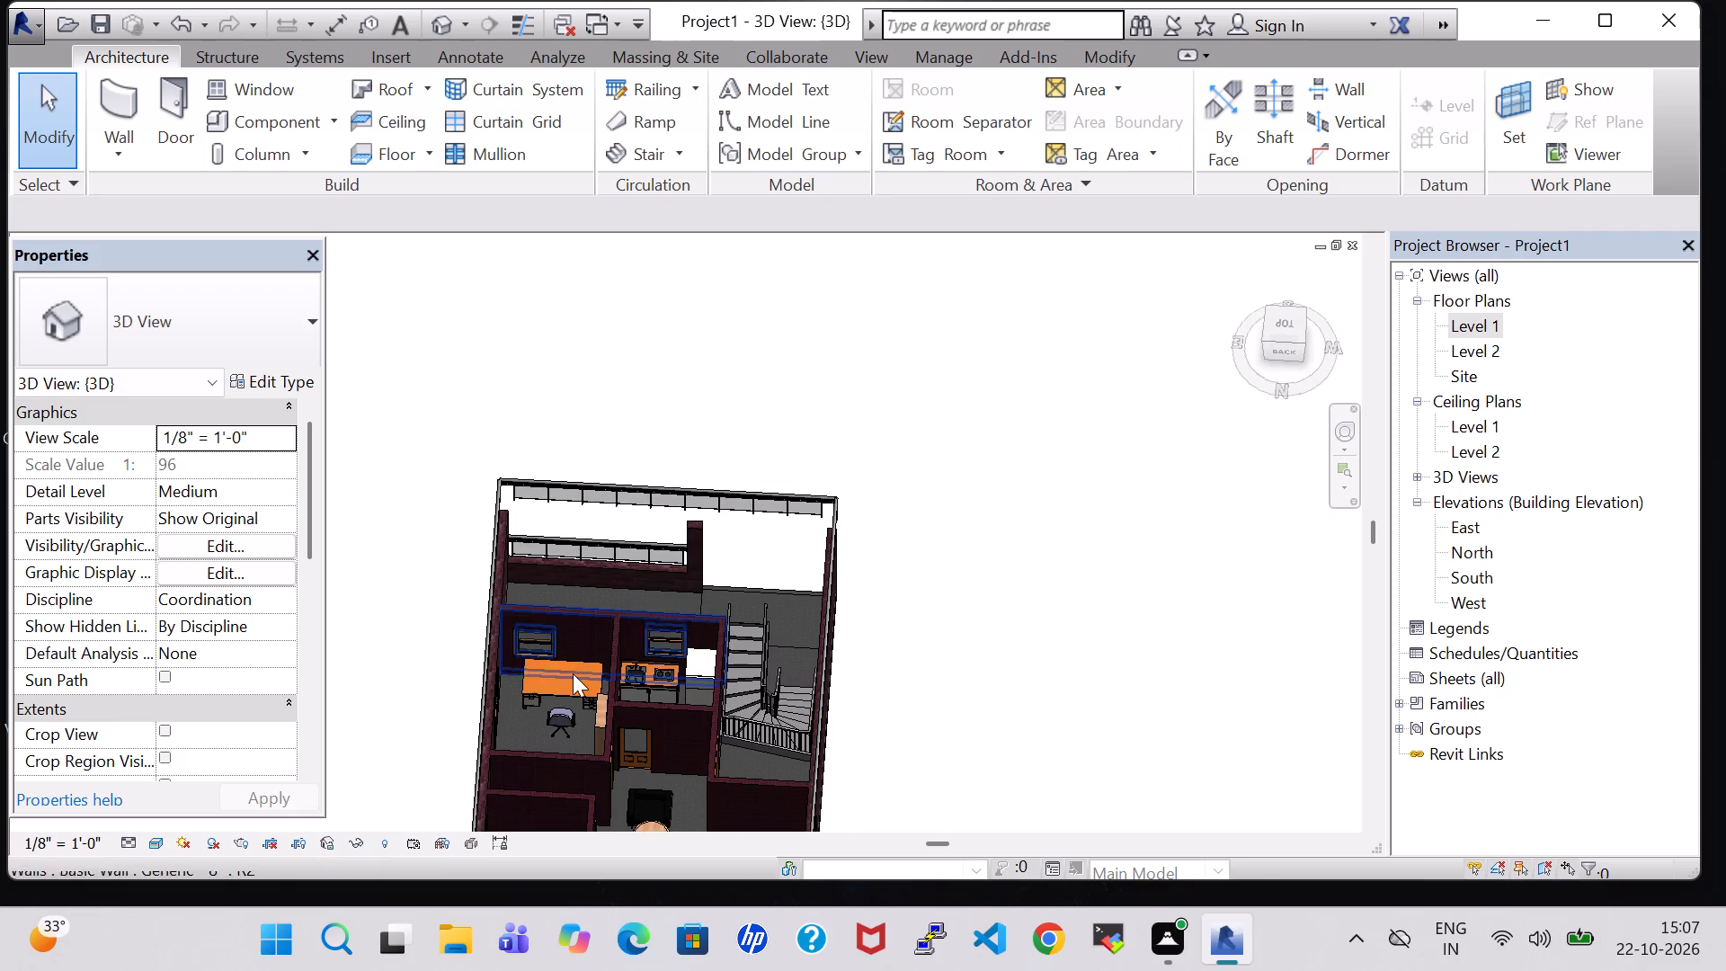
{"action": "left_click", "coordinate": [551, 689]}
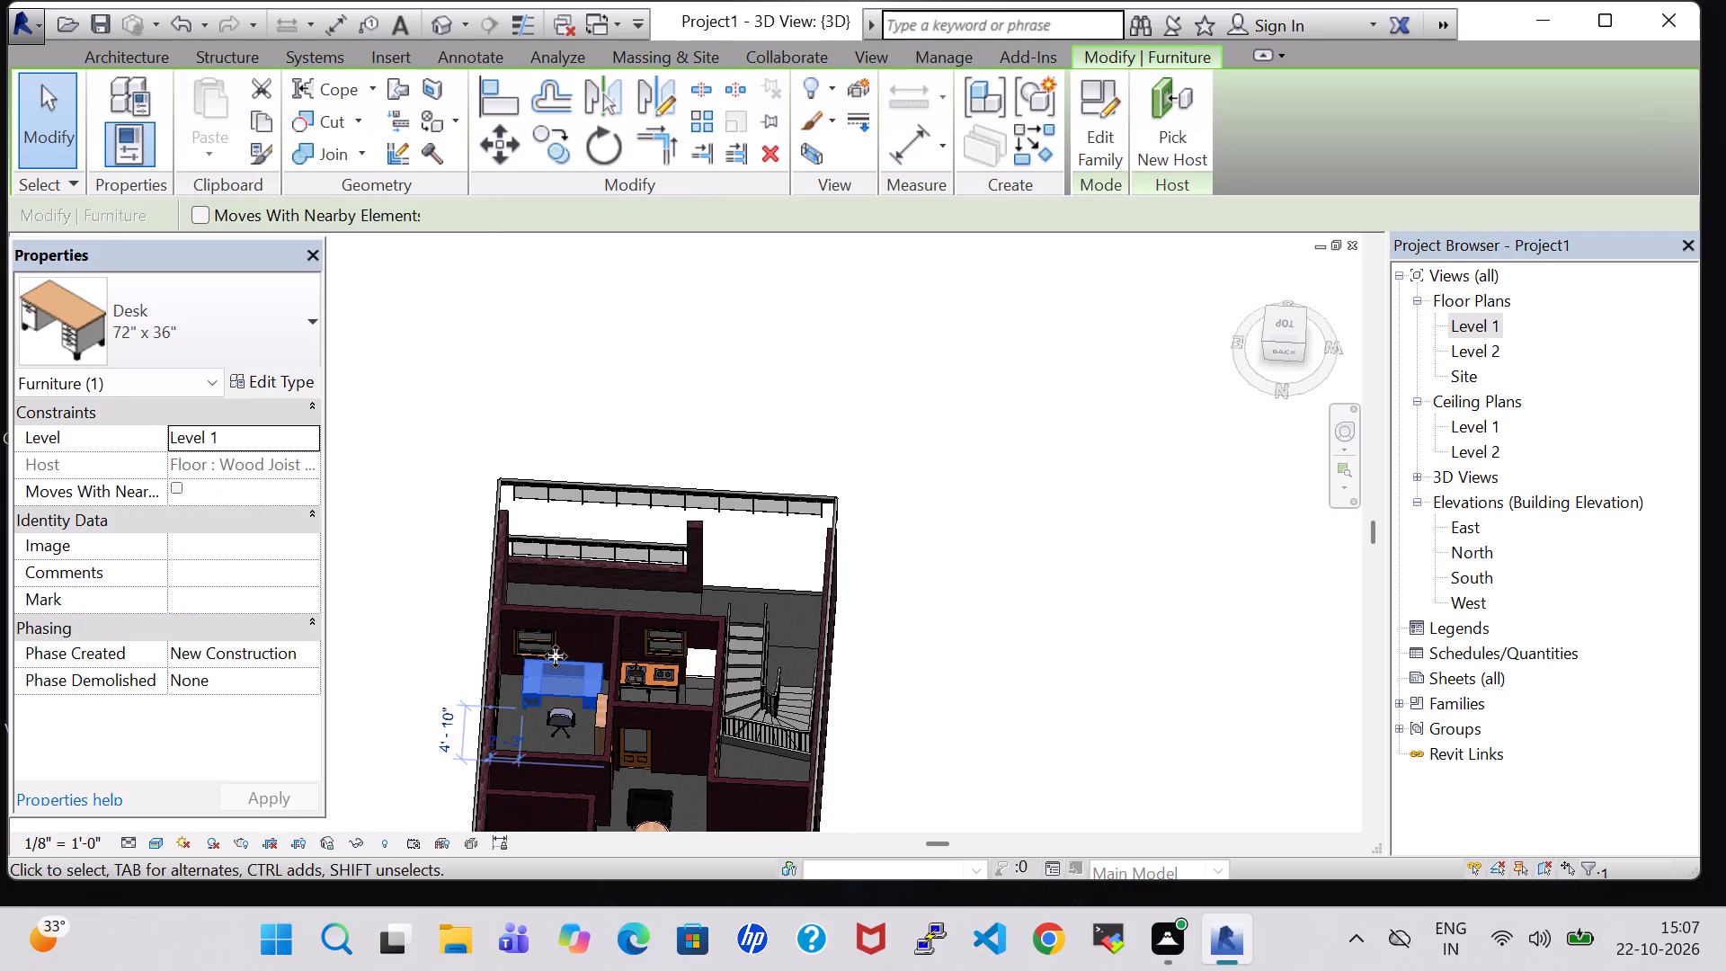
{"action": "key", "text": "Left"}
{"action": "key", "text": "Left"}
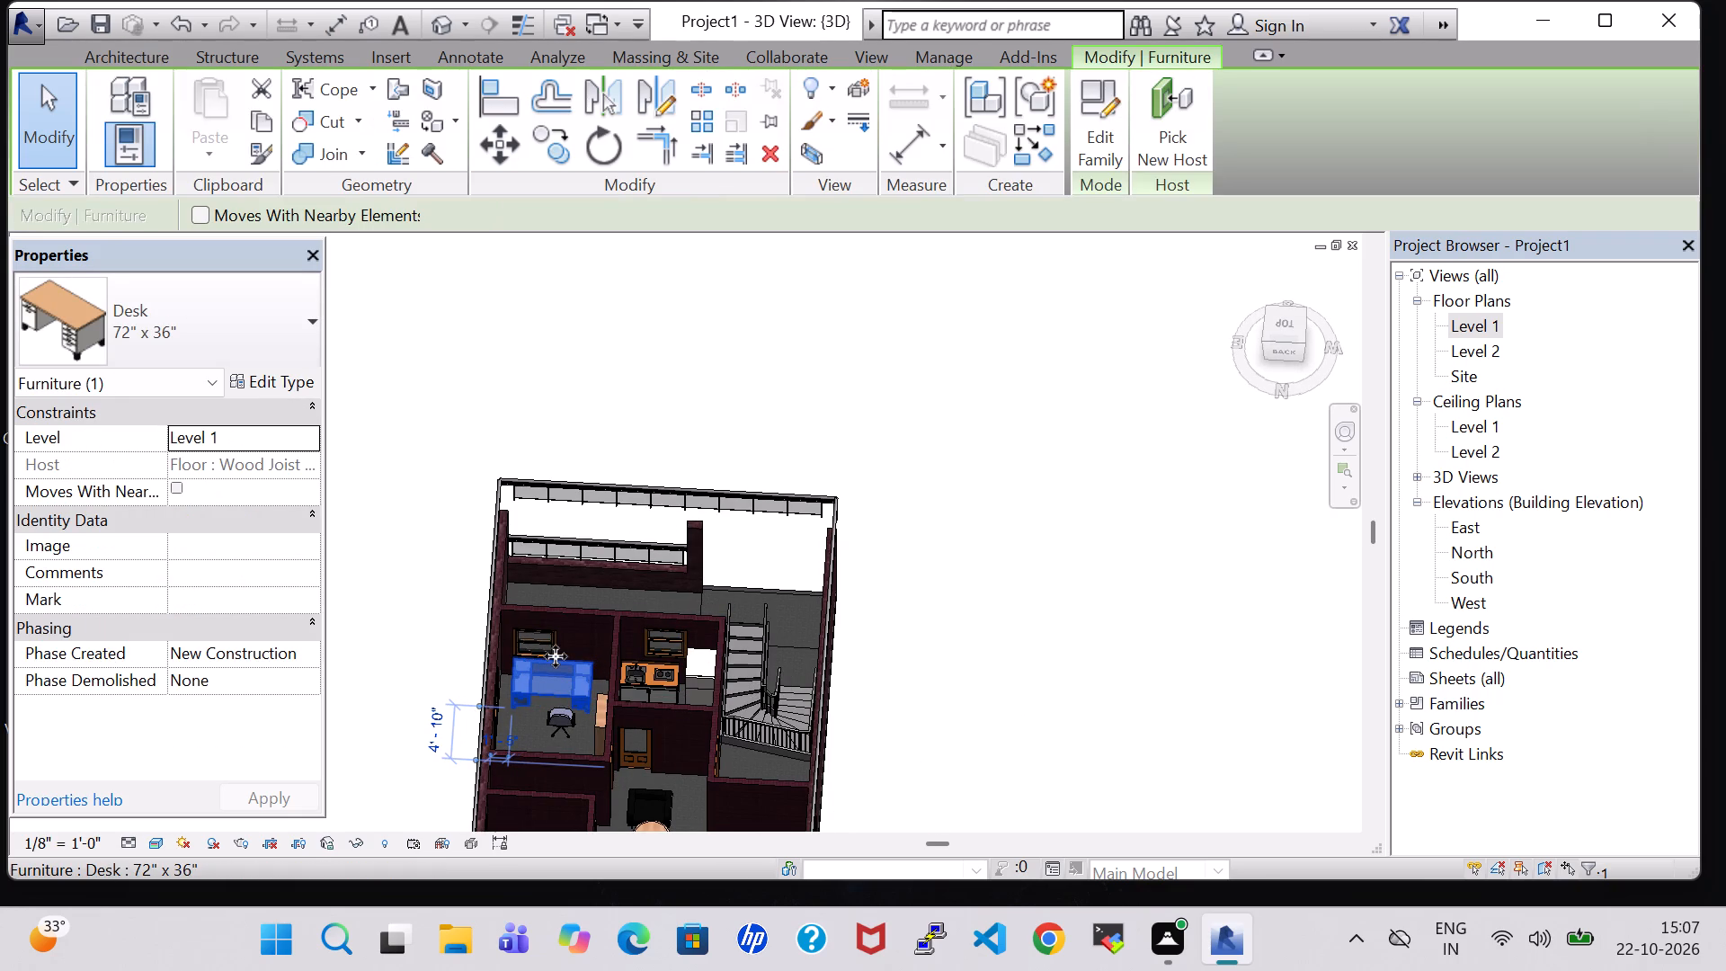
Nudge the Drawing room's executive chair slightly east and south so it sits centred close to the desk.
{"action": "left_click", "coordinate": [552, 726]}
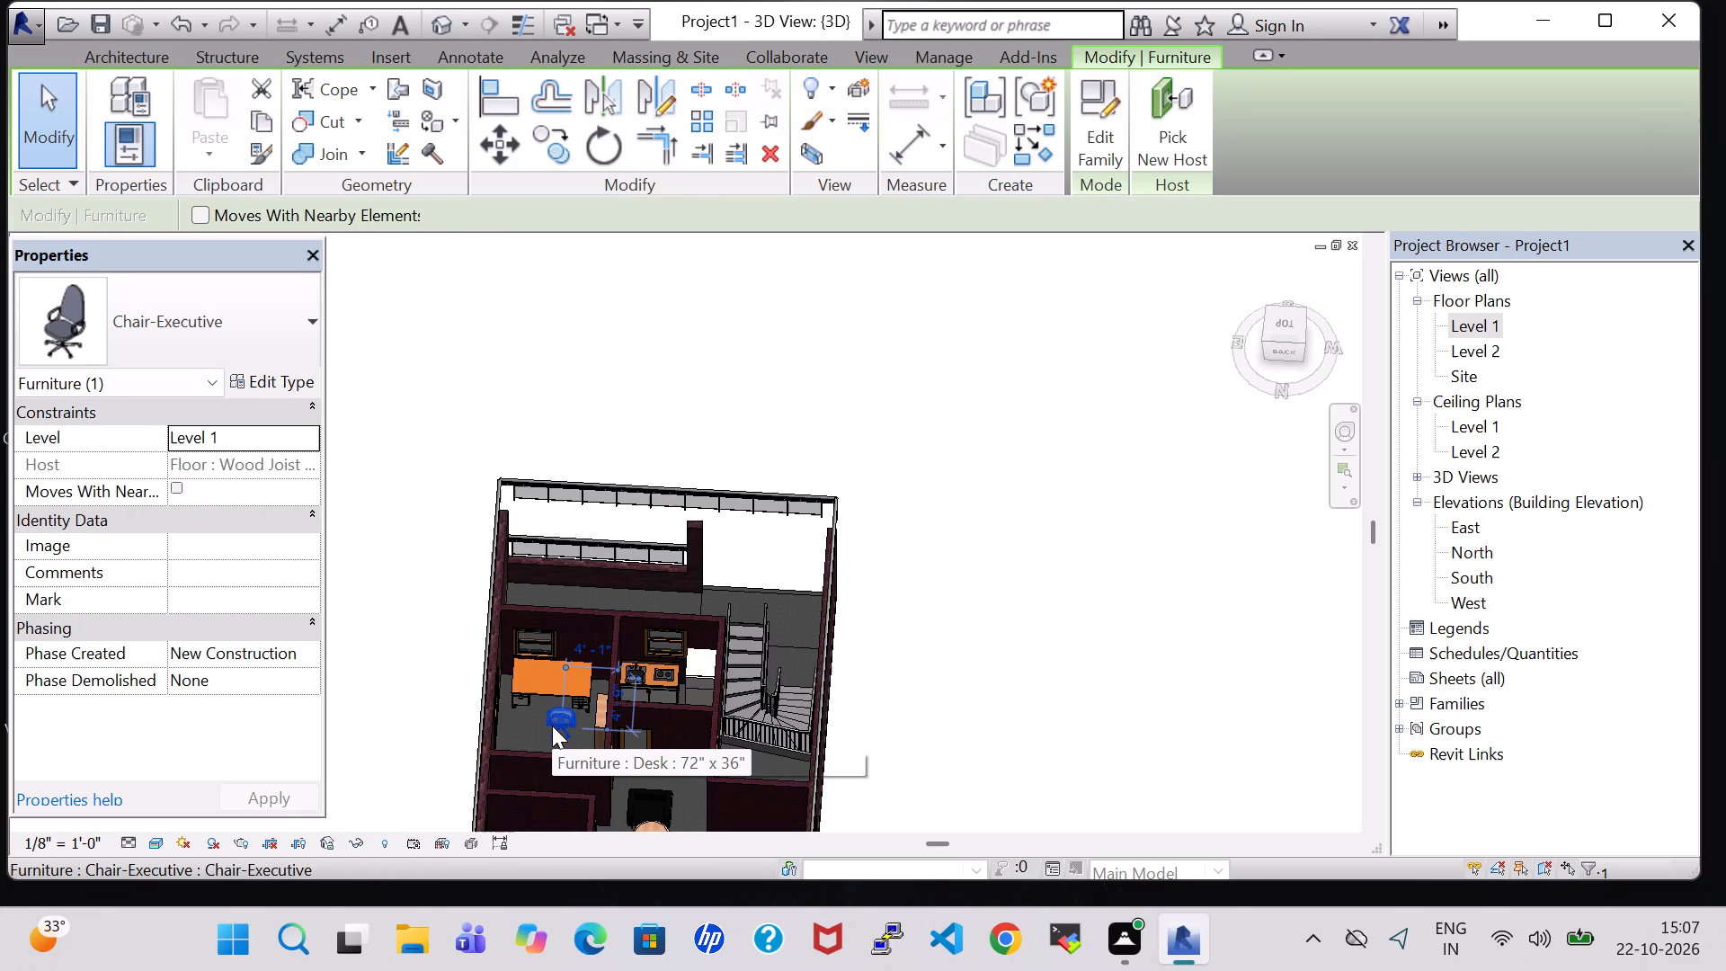
{"action": "key", "text": "Left"}
{"action": "key", "text": "Left"}
{"action": "key", "text": "Left"}
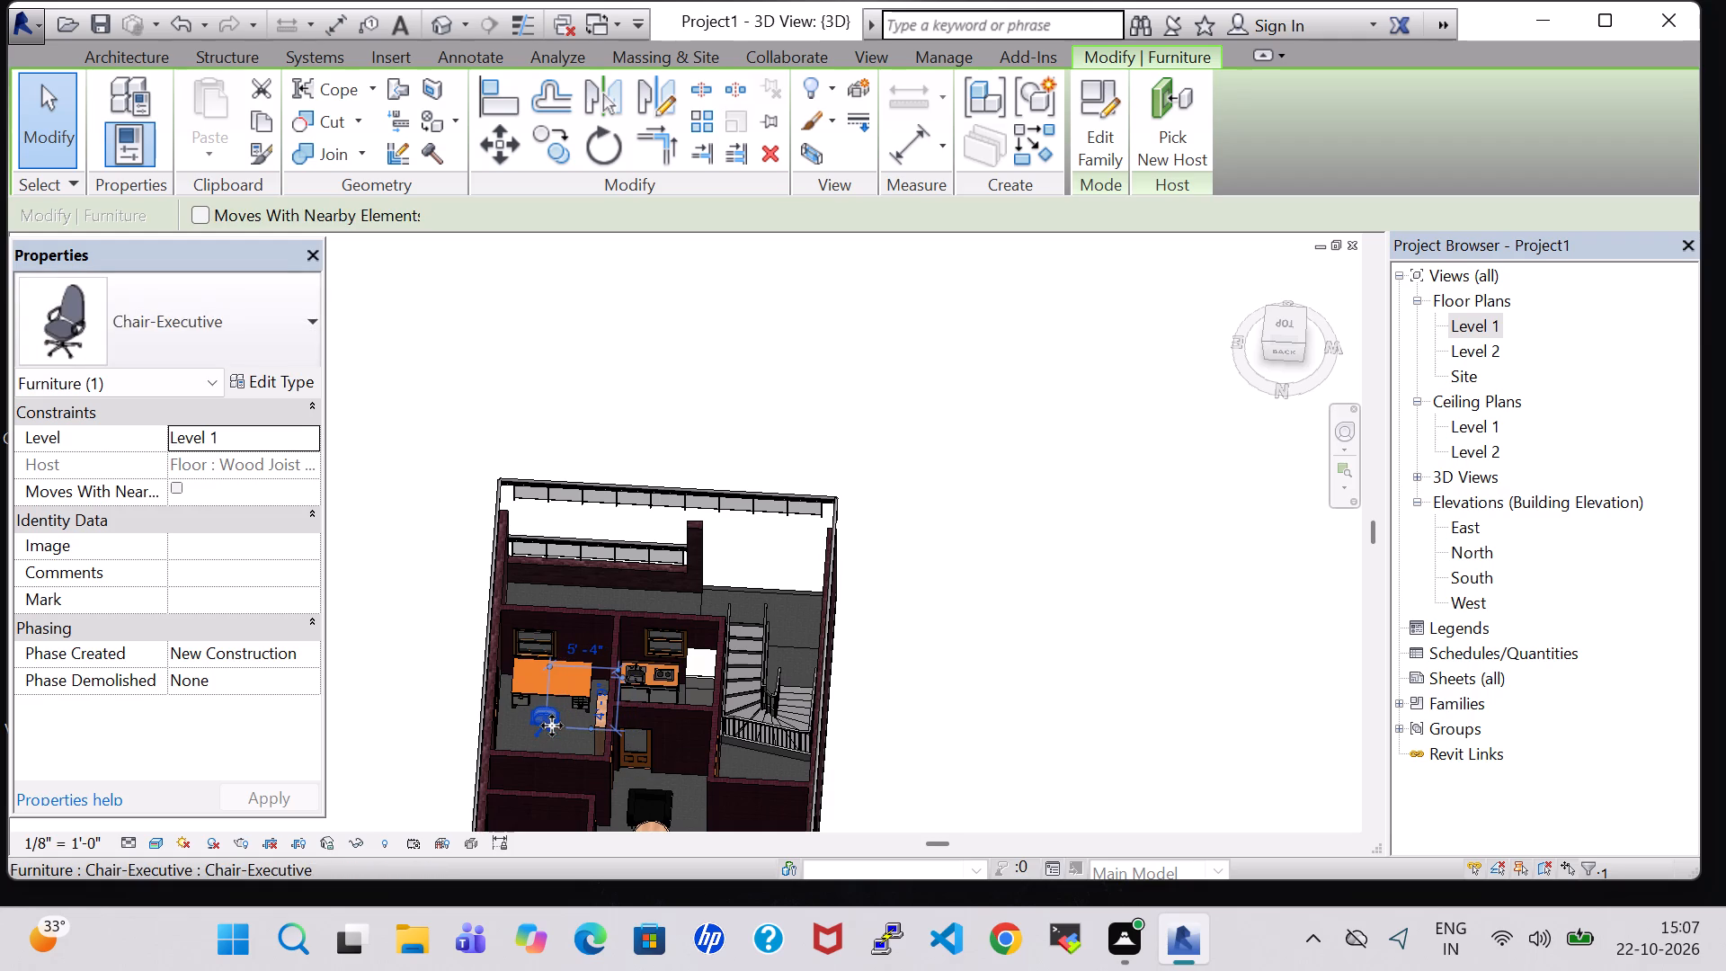
{"action": "key", "text": "Up"}
{"action": "key", "text": "Up"}
{"action": "key", "text": "Right"}
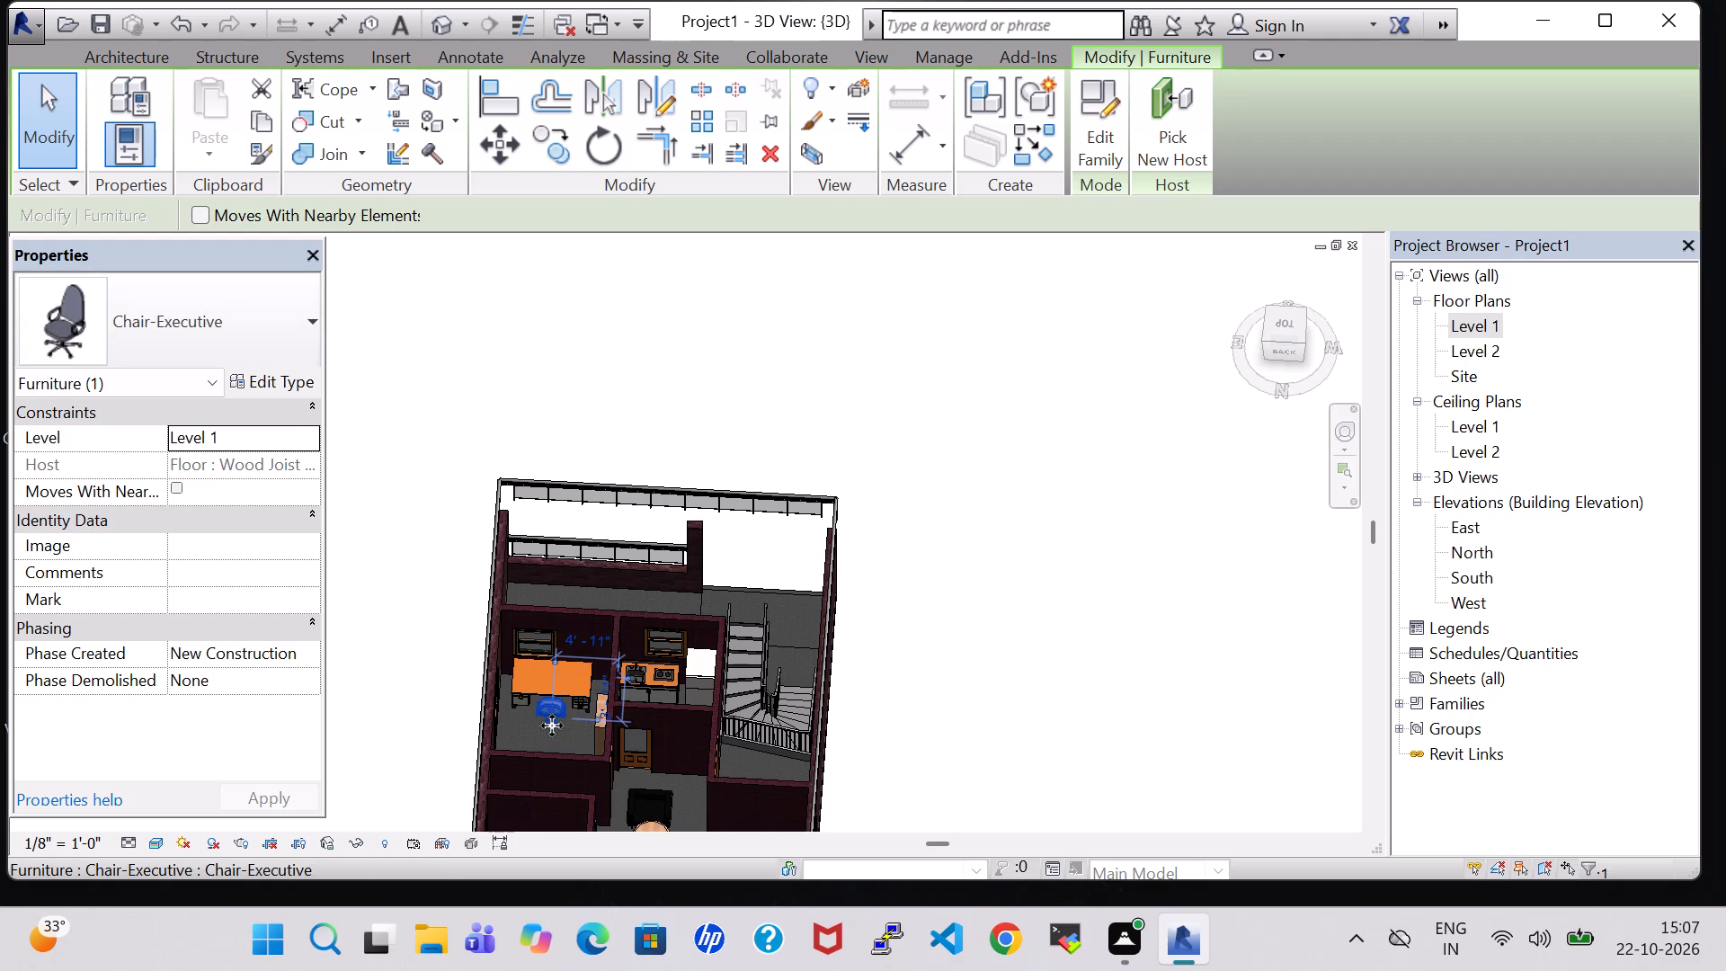
{"action": "left_click", "coordinate": [1057, 666]}
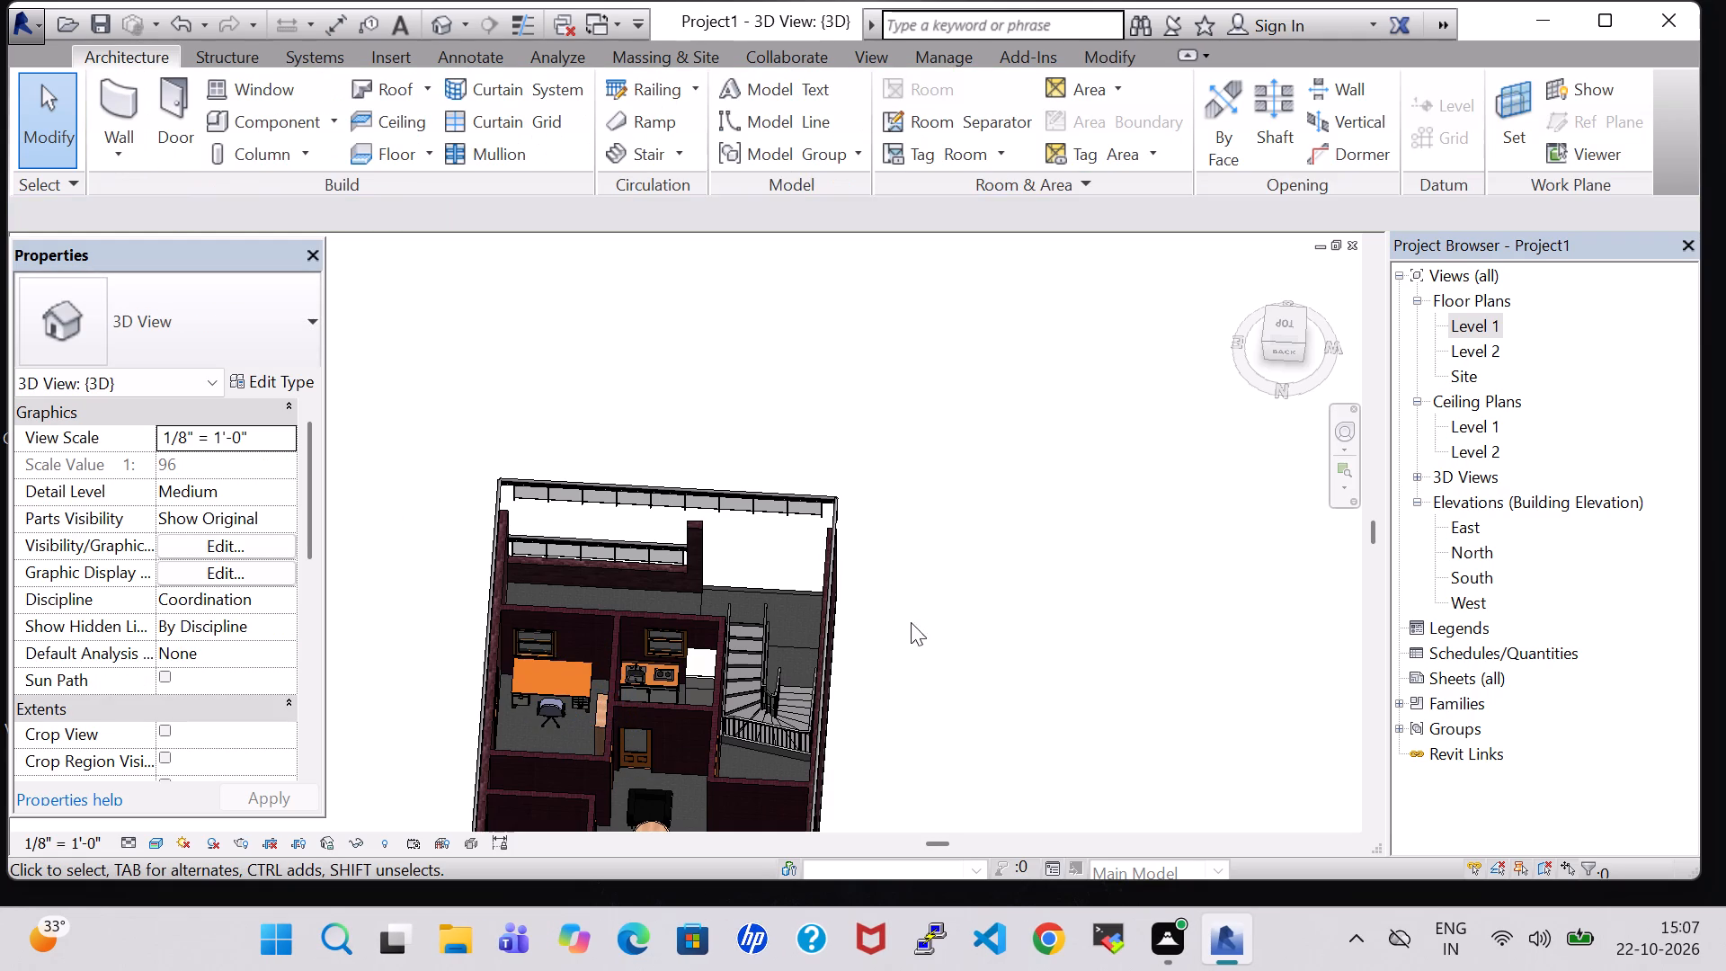
Inspect the furnished Level 1 rooms from several angles in the 3D view.
{"action": "middle_click_drag", "start_coordinate": [1027, 581], "coordinate": [878, 708], "text": "shift"}
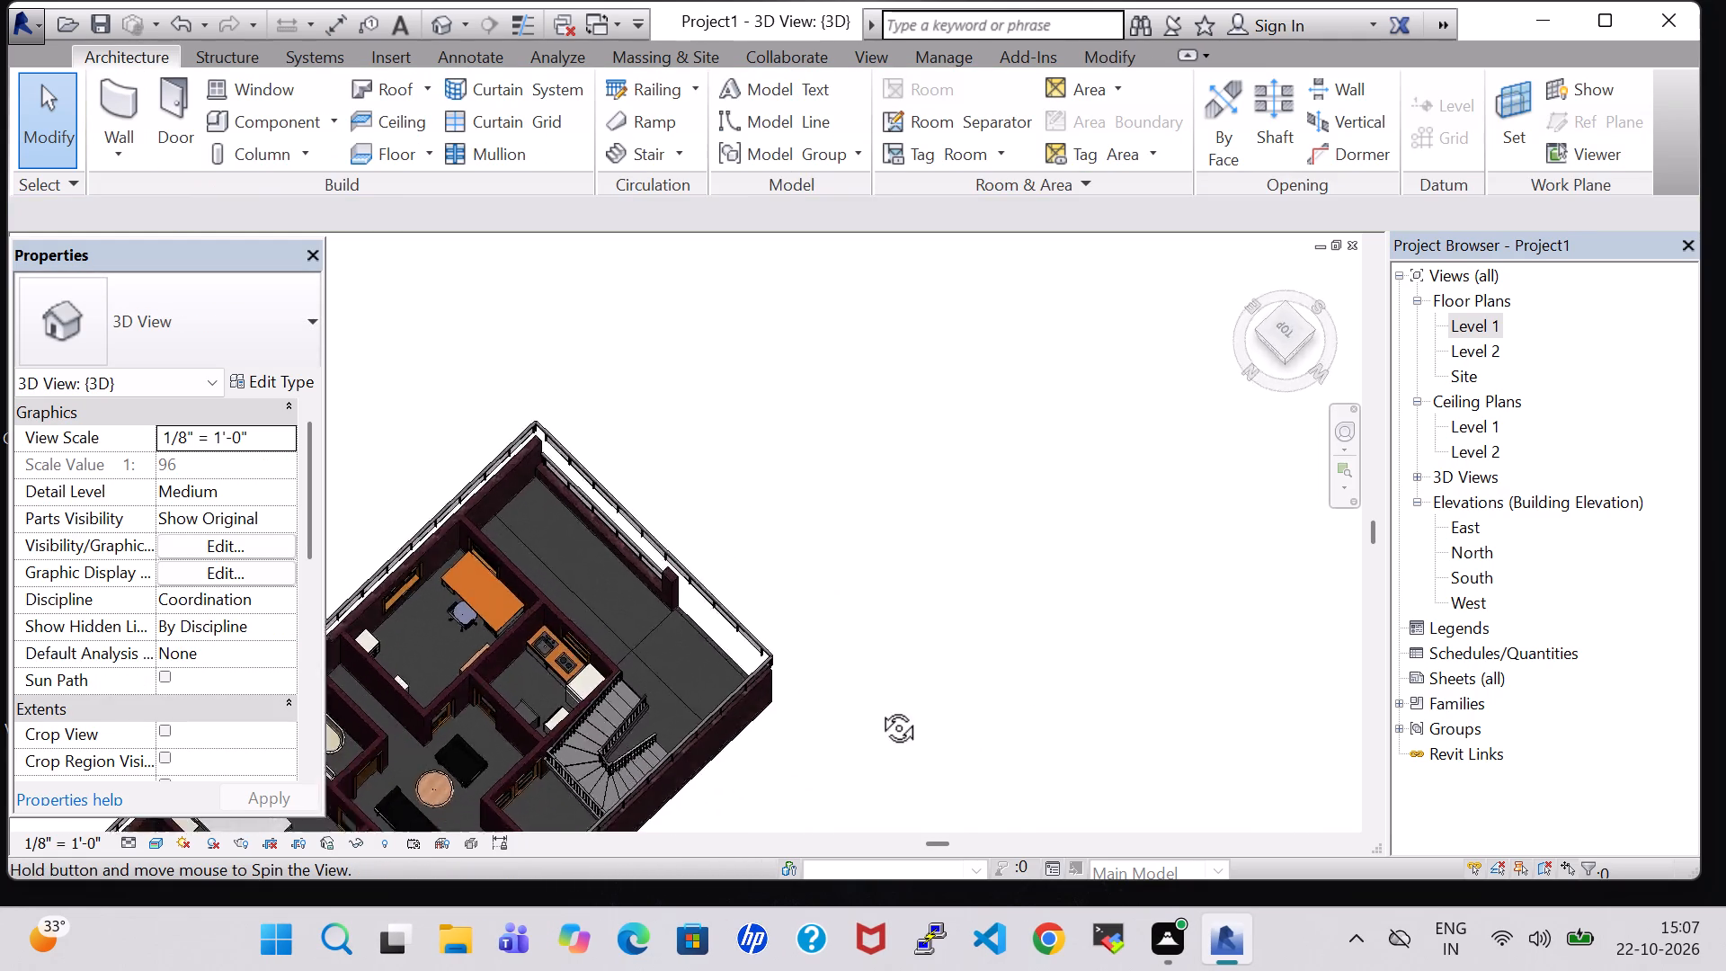
{"action": "middle_click_drag", "start_coordinate": [878, 708], "coordinate": [636, 640], "text": "shift"}
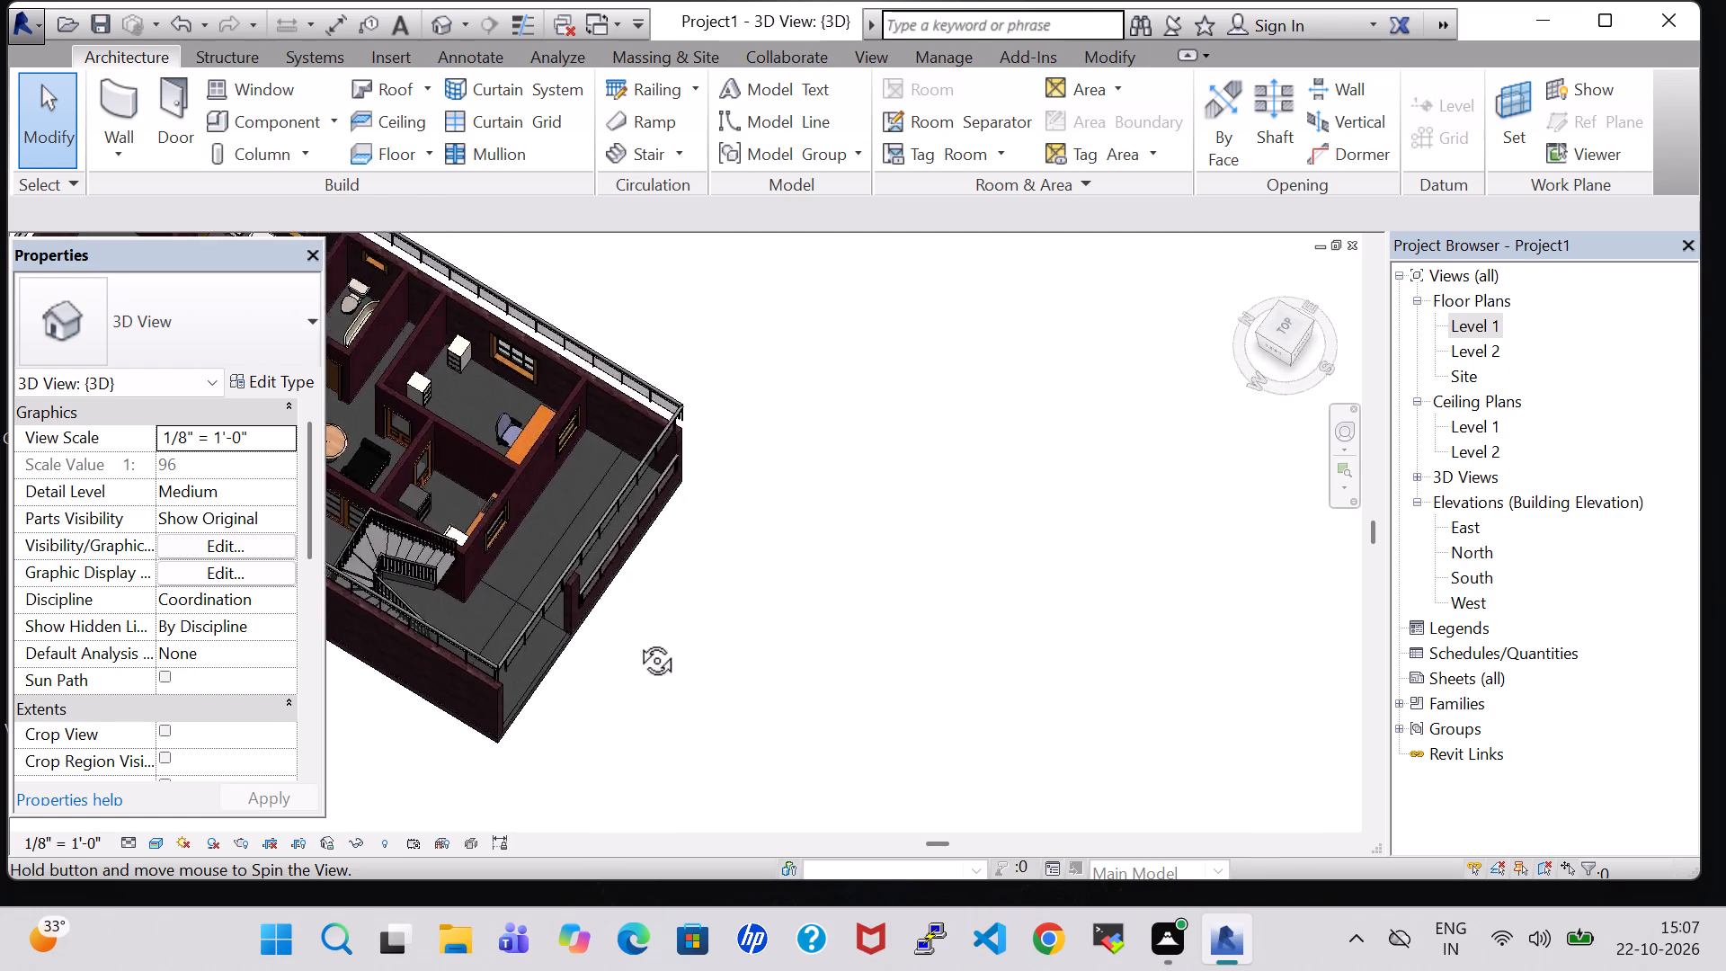
{"action": "middle_click_drag", "start_coordinate": [636, 640], "coordinate": [808, 630], "text": "shift"}
{"action": "middle_click_drag", "start_coordinate": [811, 631], "coordinate": [840, 631], "text": "shift"}
{"action": "scroll", "coordinate": [888, 557], "scroll_direction": "down", "scroll_amount": 1}
{"action": "middle_click_drag", "start_coordinate": [883, 617], "coordinate": [952, 597], "text": "shift"}
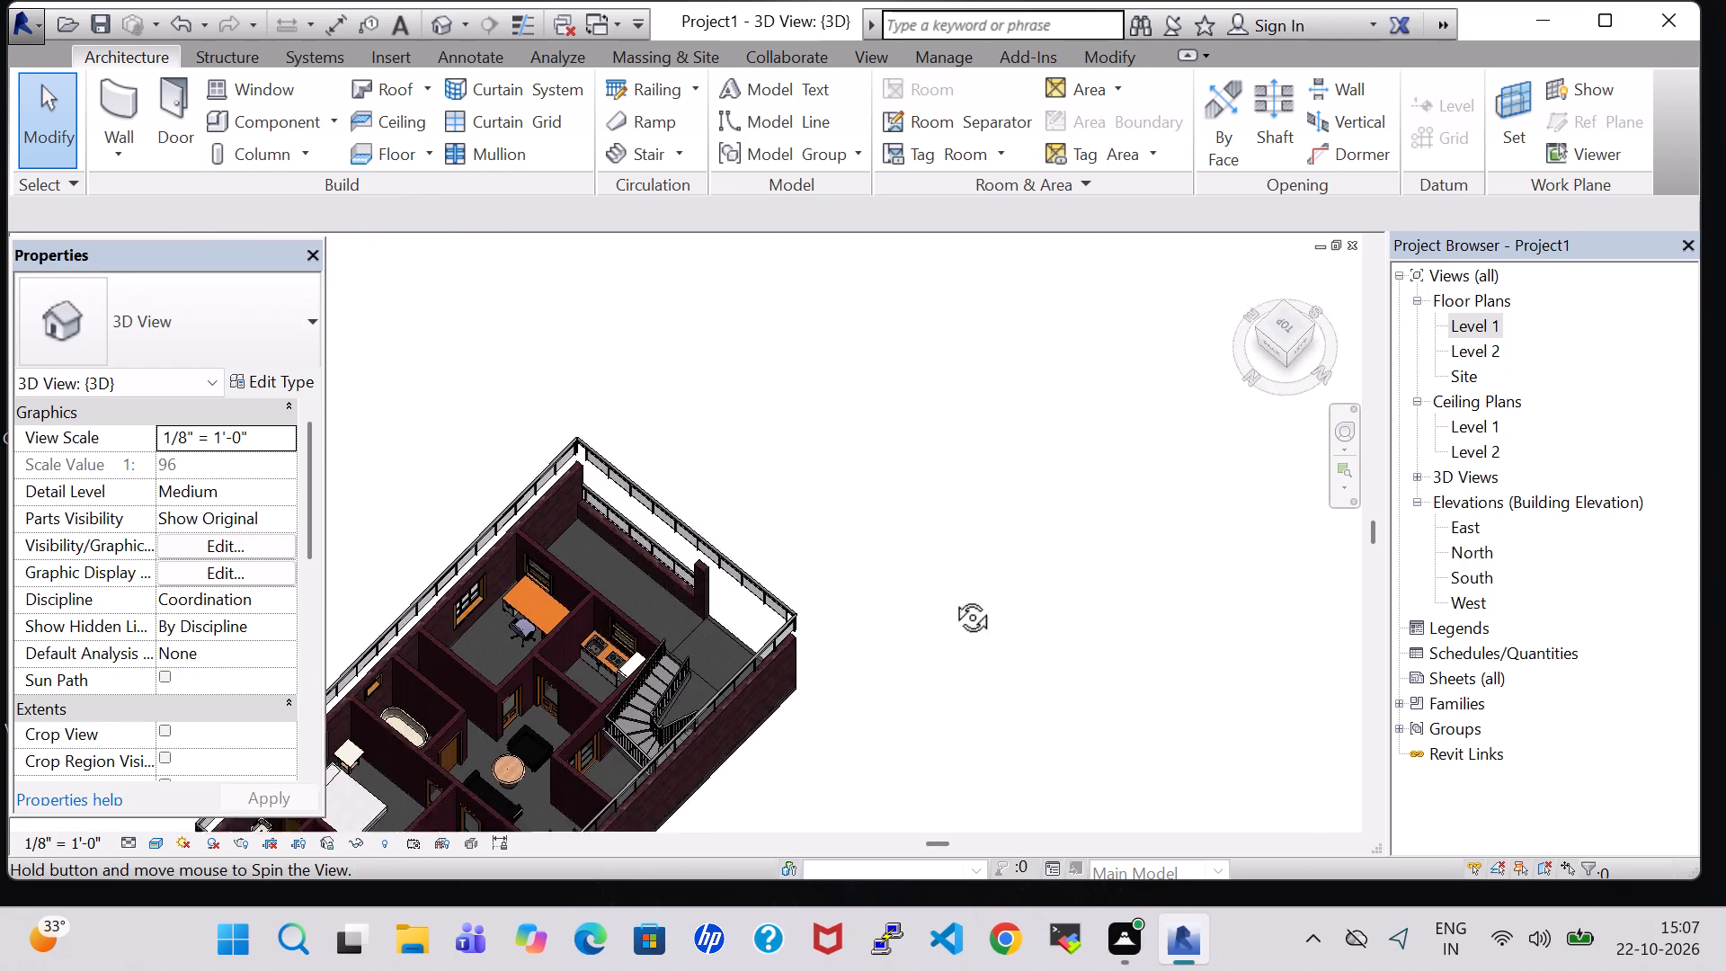
{"action": "middle_click_drag", "start_coordinate": [952, 597], "coordinate": [970, 545], "text": "shift"}
{"action": "middle_click_drag", "start_coordinate": [983, 706], "coordinate": [526, 564], "text": "shift"}
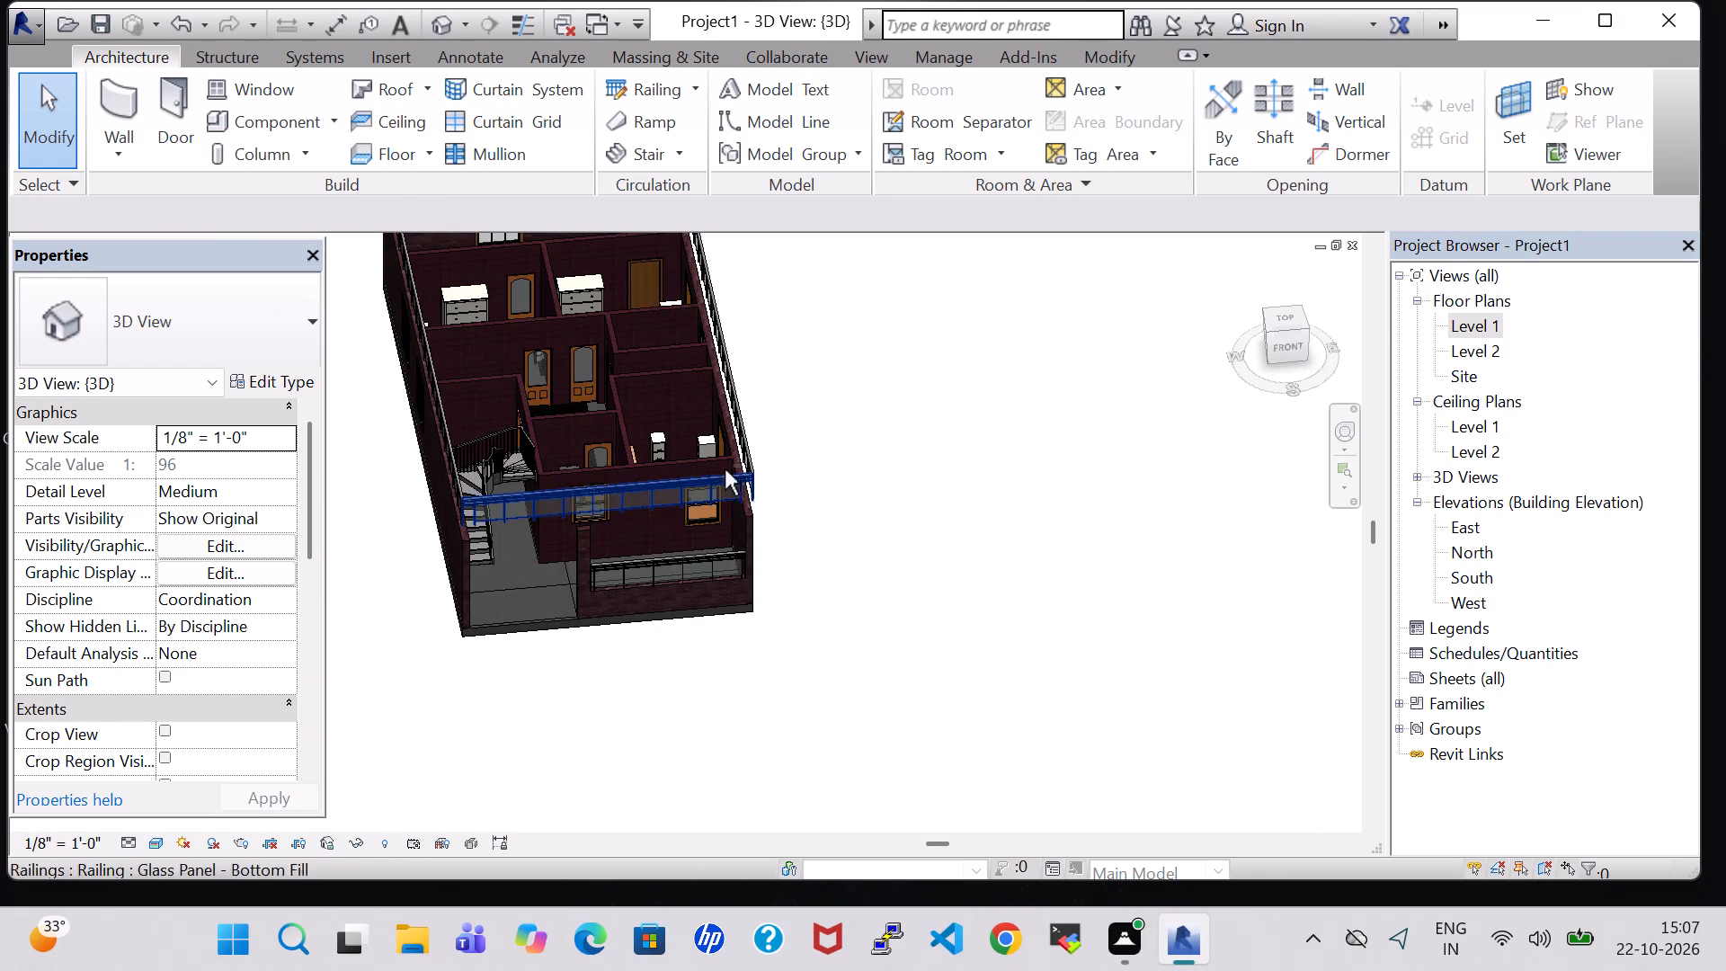
In the Level 1 floor plan, nudge the DRAWING room tag slightly north and east, clear of the chair and shelving.
{"action": "double_click", "coordinate": [1496, 338]}
{"action": "double_click", "coordinate": [1455, 332]}
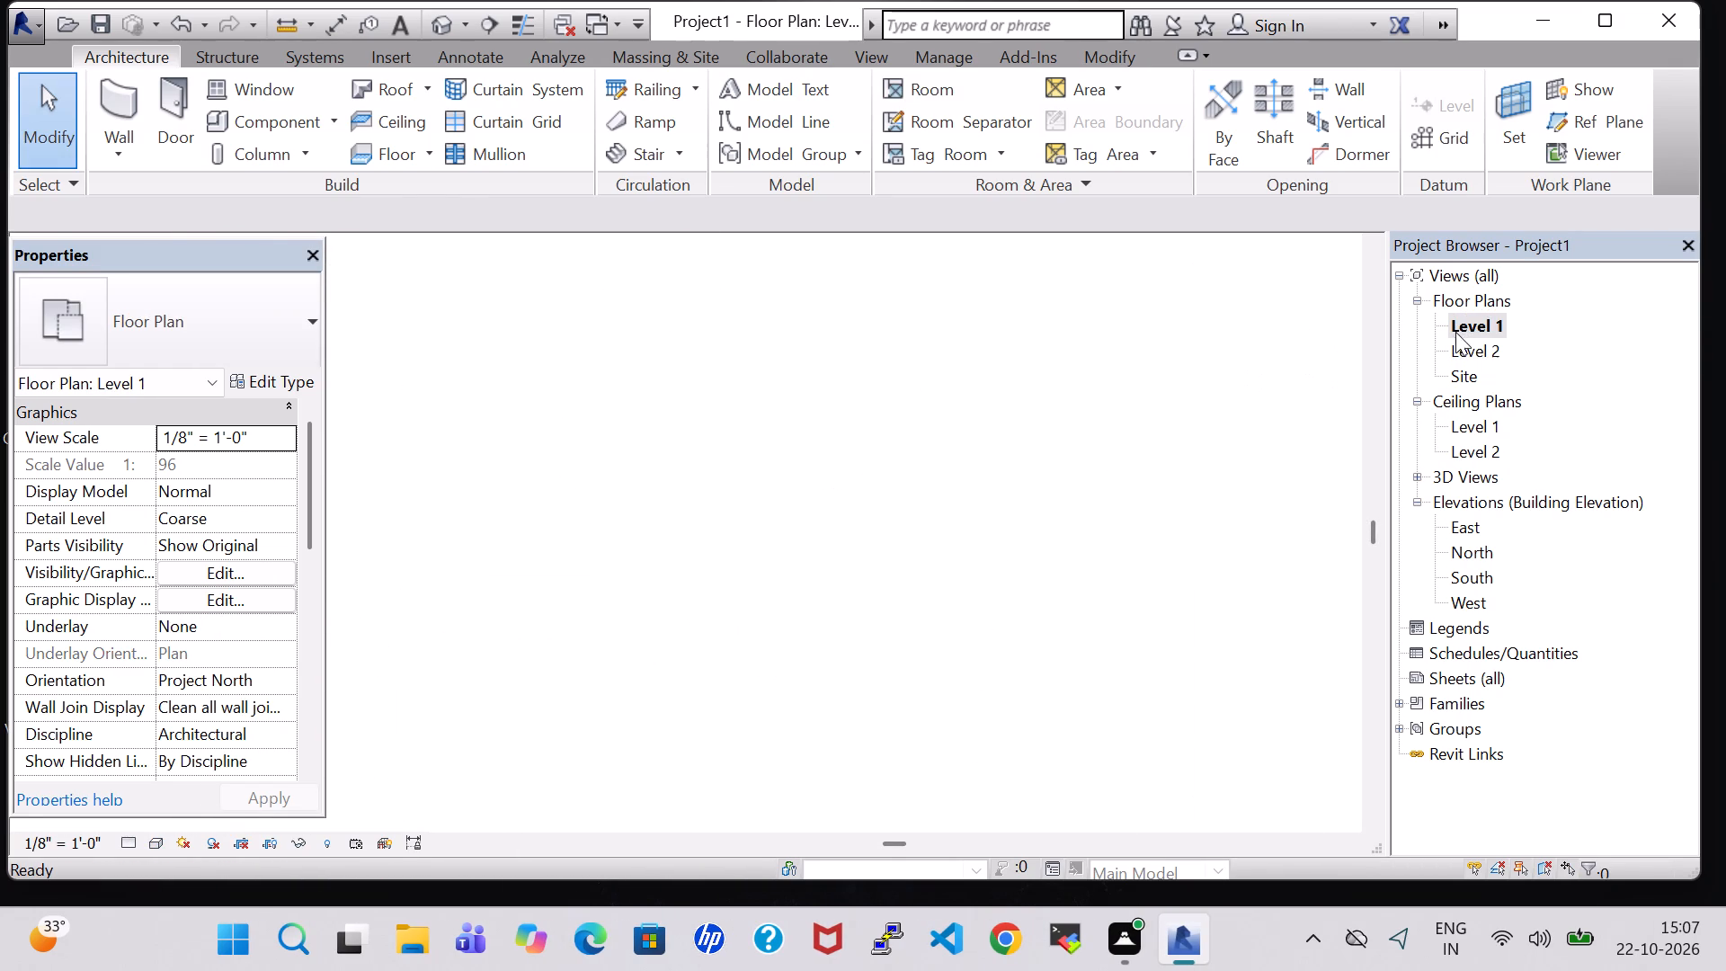
{"action": "scroll", "coordinate": [1086, 502], "scroll_direction": "down", "scroll_amount": 6}
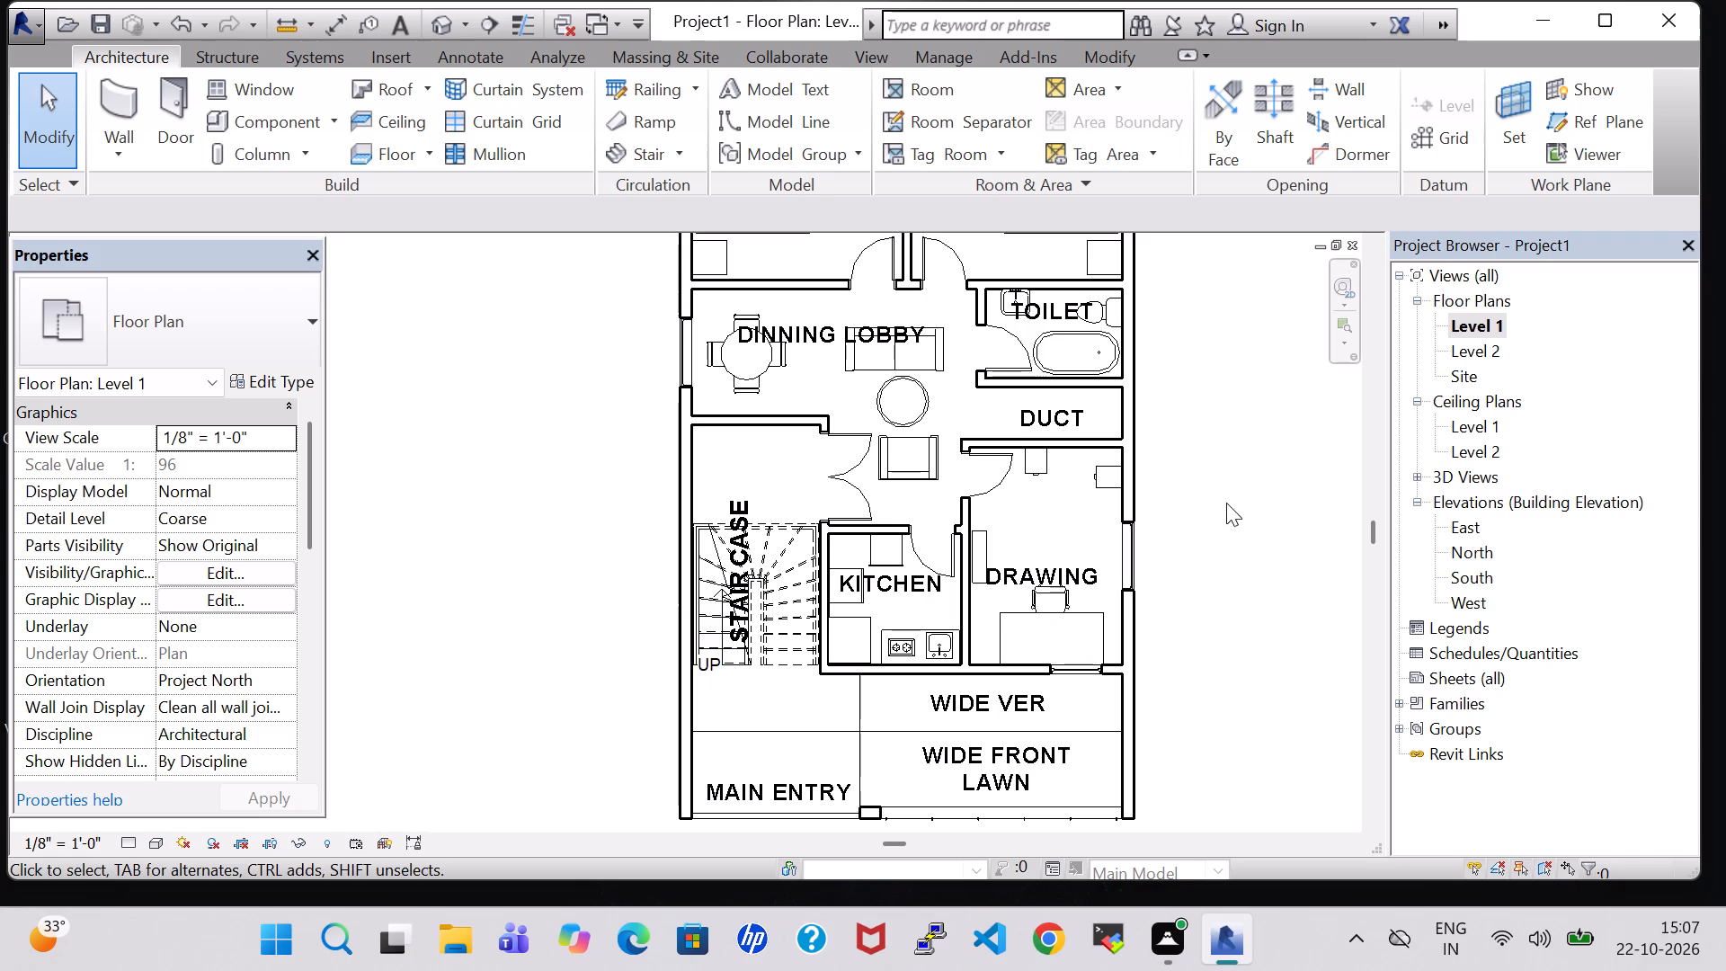
{"action": "middle_click_drag", "start_coordinate": [1218, 499], "coordinate": [1142, 517]}
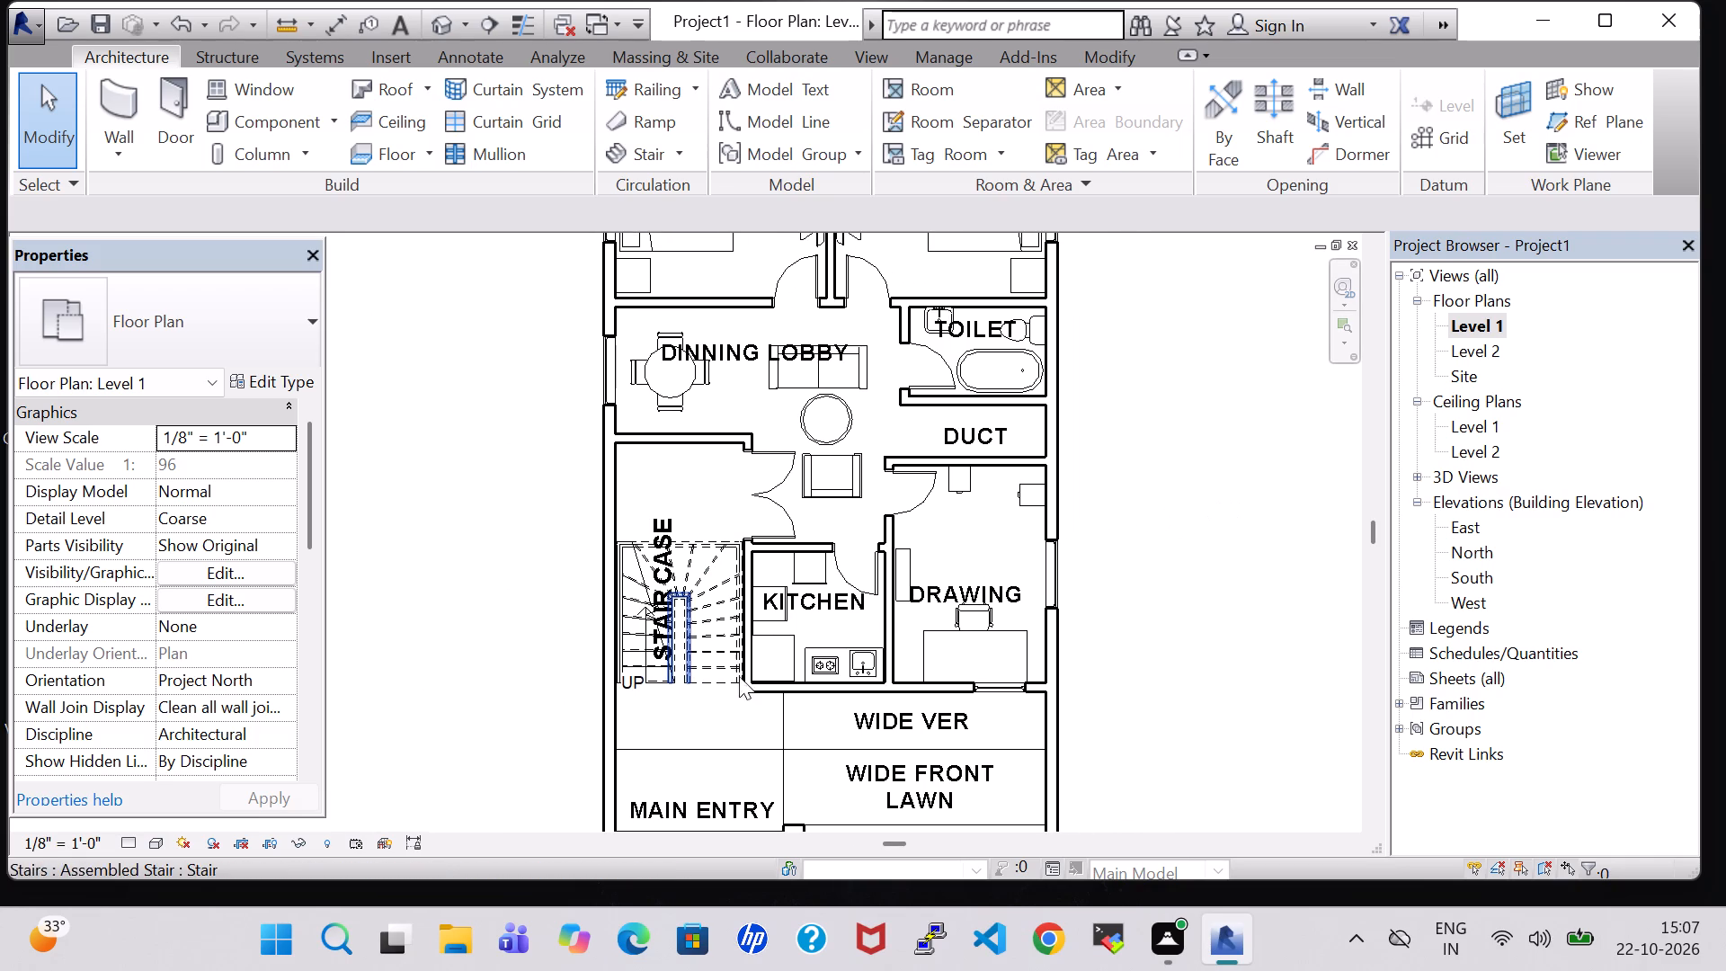
{"action": "left_click", "coordinate": [993, 582]}
{"action": "key", "text": "Up"}
{"action": "key", "text": "Up"}
{"action": "key", "text": "Up"}
{"action": "key", "text": "Right"}
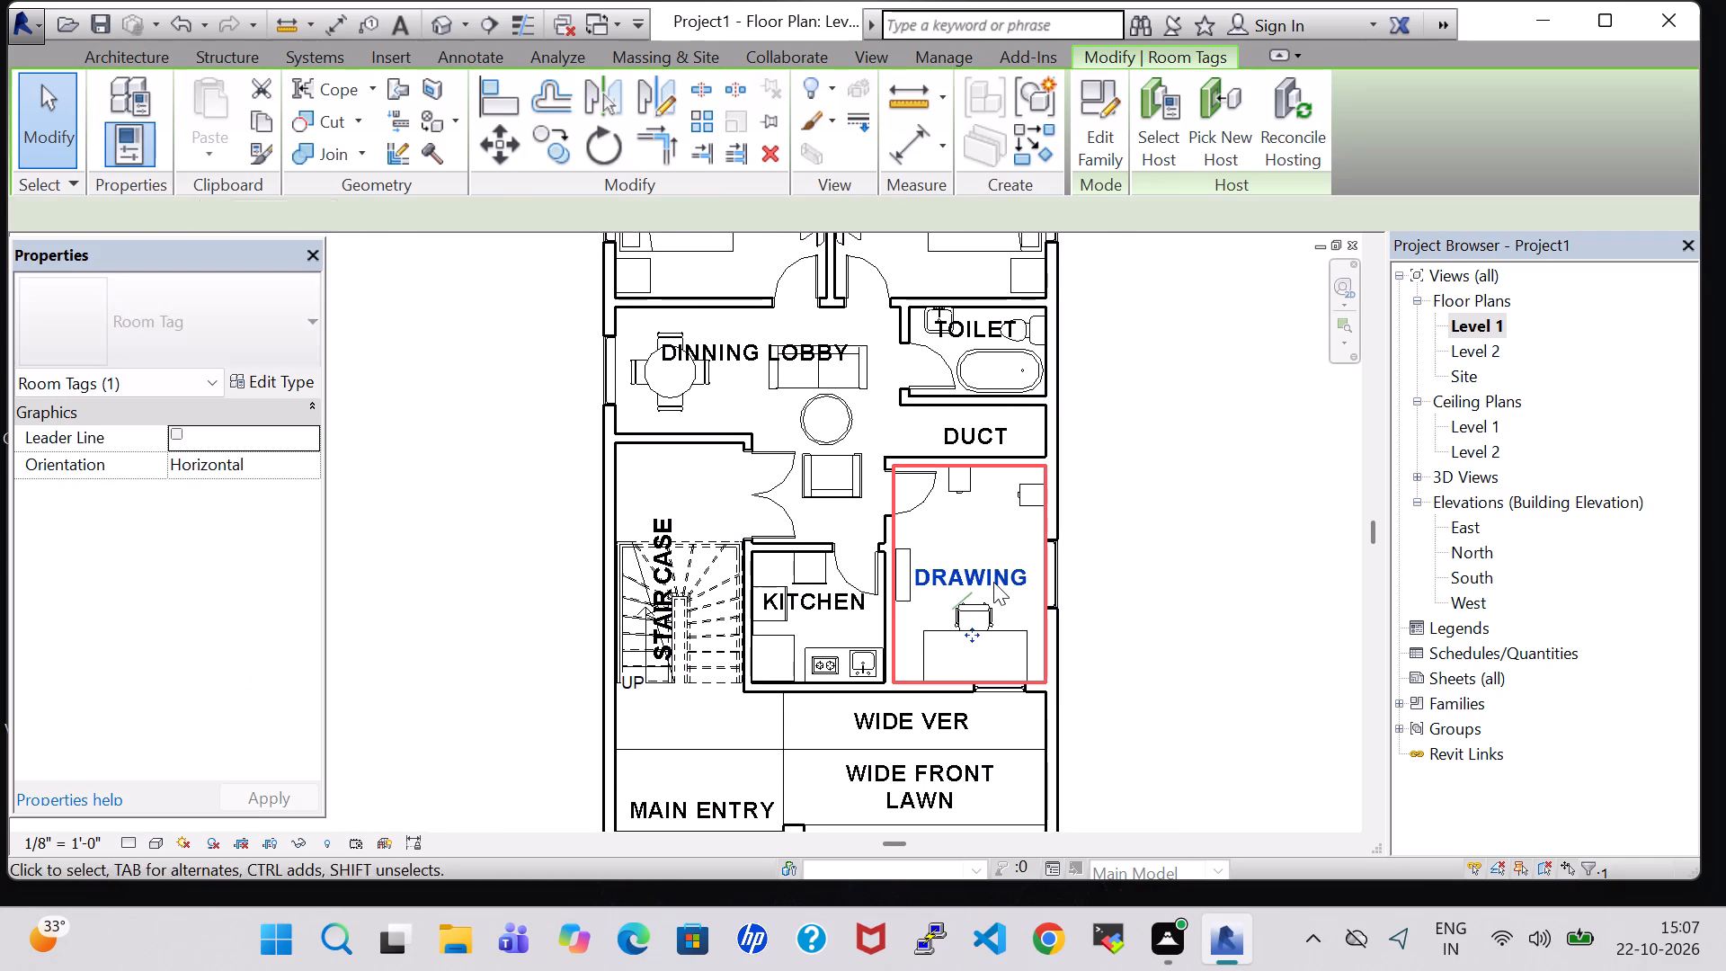
{"action": "key", "text": "Right"}
{"action": "left_click", "coordinate": [1198, 586]}
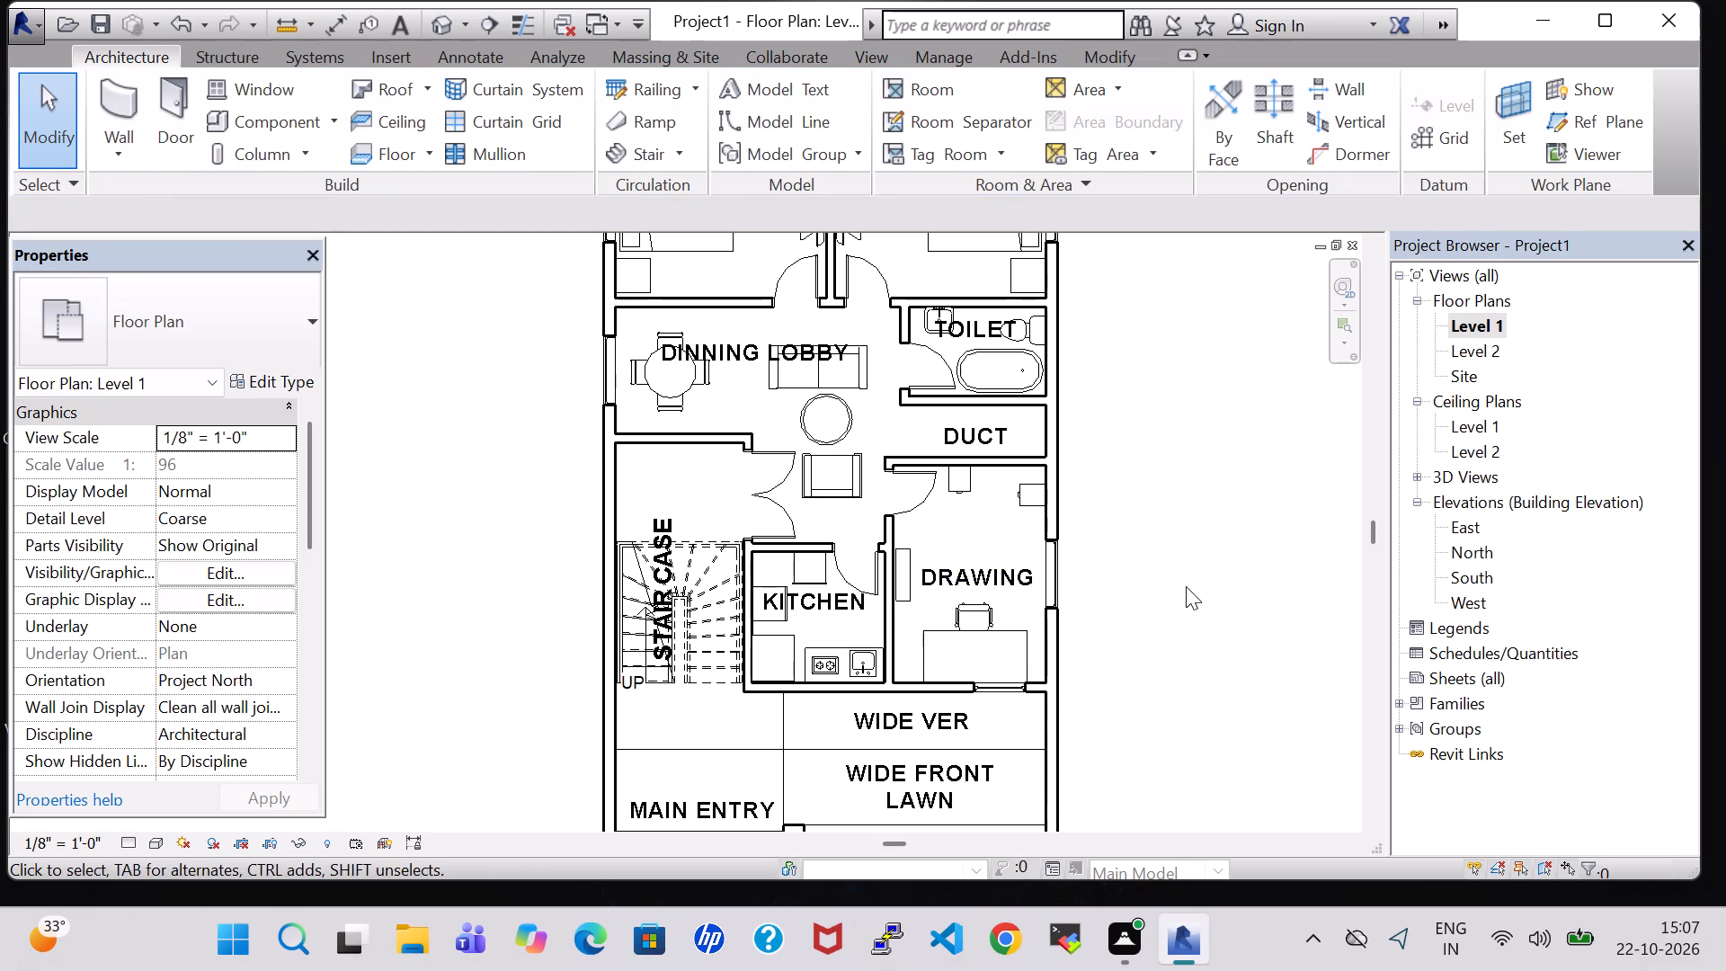
Nudge the KITCHEN room tag slightly south and east, away from the west-side fixtures.
{"action": "left_click", "coordinate": [829, 596]}
{"action": "left_click", "coordinate": [1275, 582]}
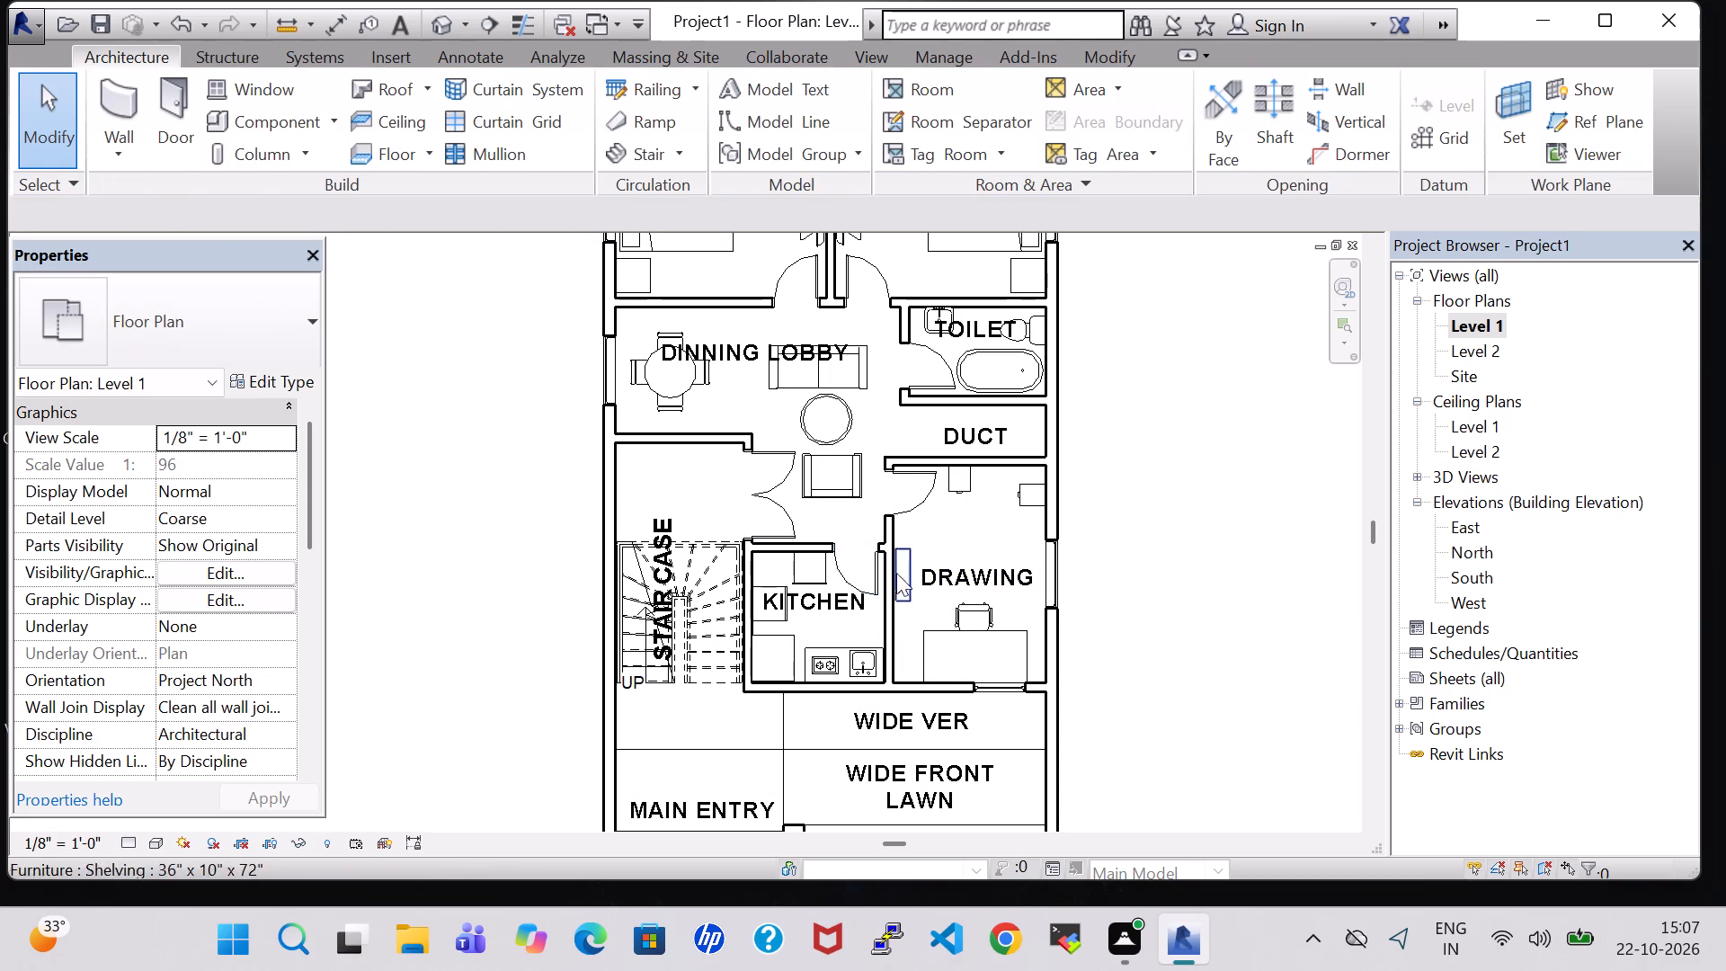
{"action": "left_click", "coordinate": [818, 601]}
{"action": "key", "text": "Down"}
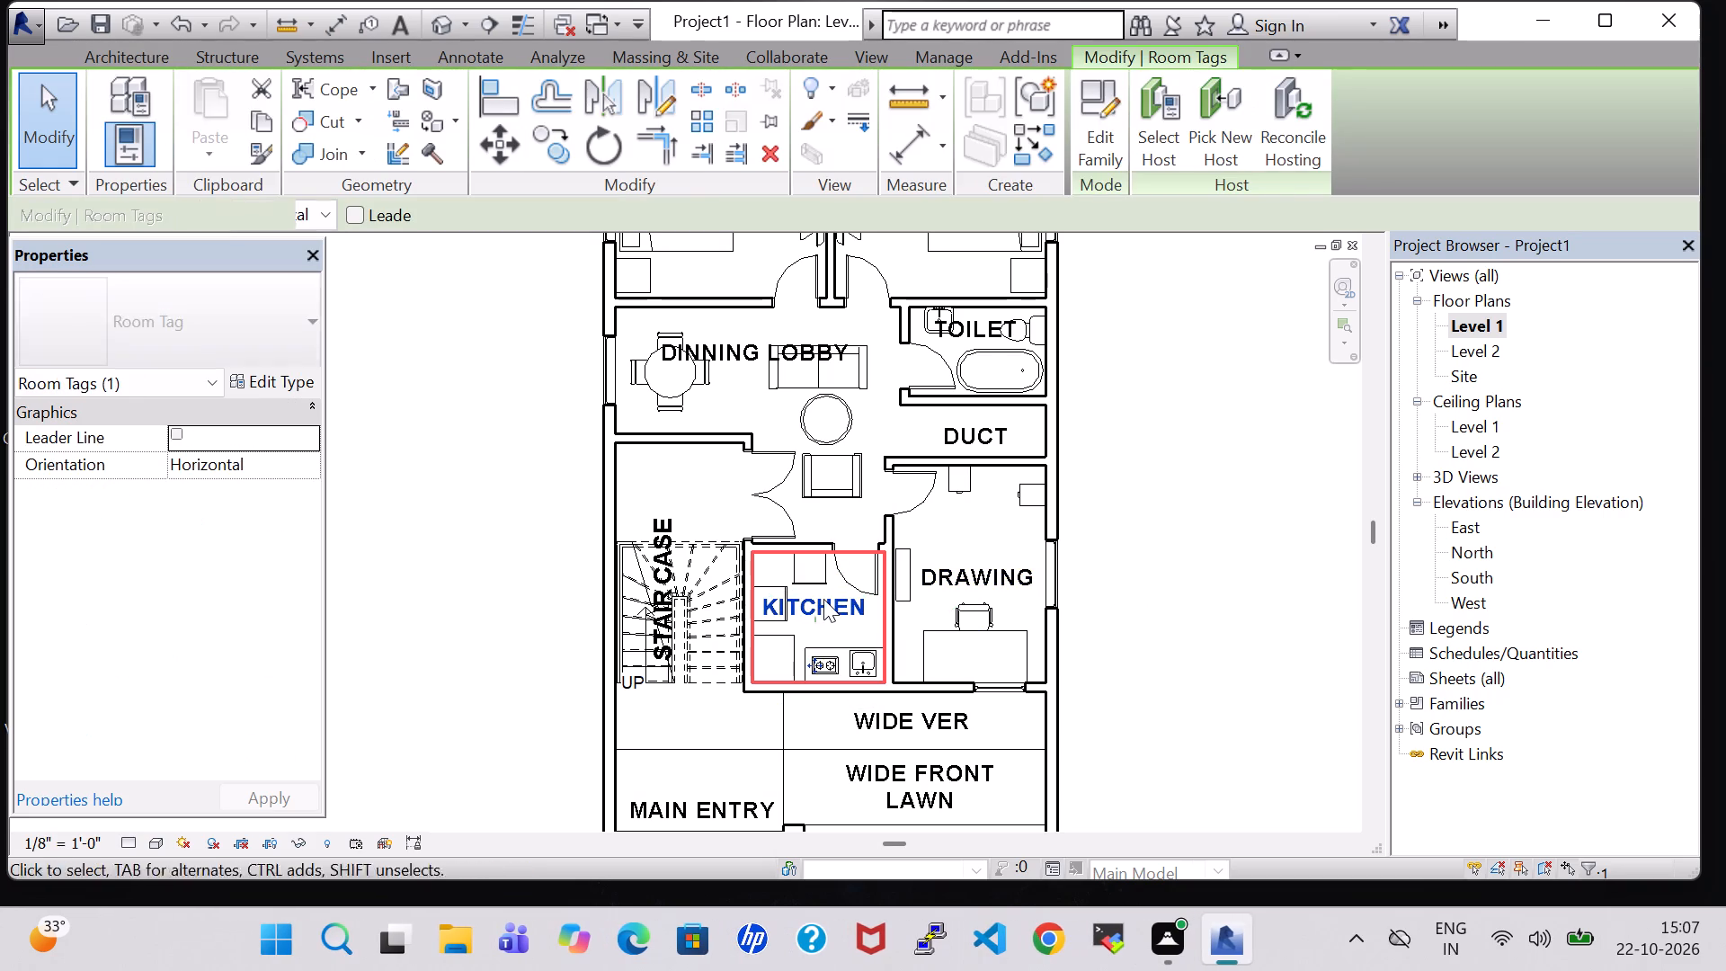
{"action": "key", "text": "Down"}
{"action": "key", "text": "Right"}
{"action": "key", "text": "Right"}
{"action": "key", "text": "Right"}
{"action": "key", "text": "Down"}
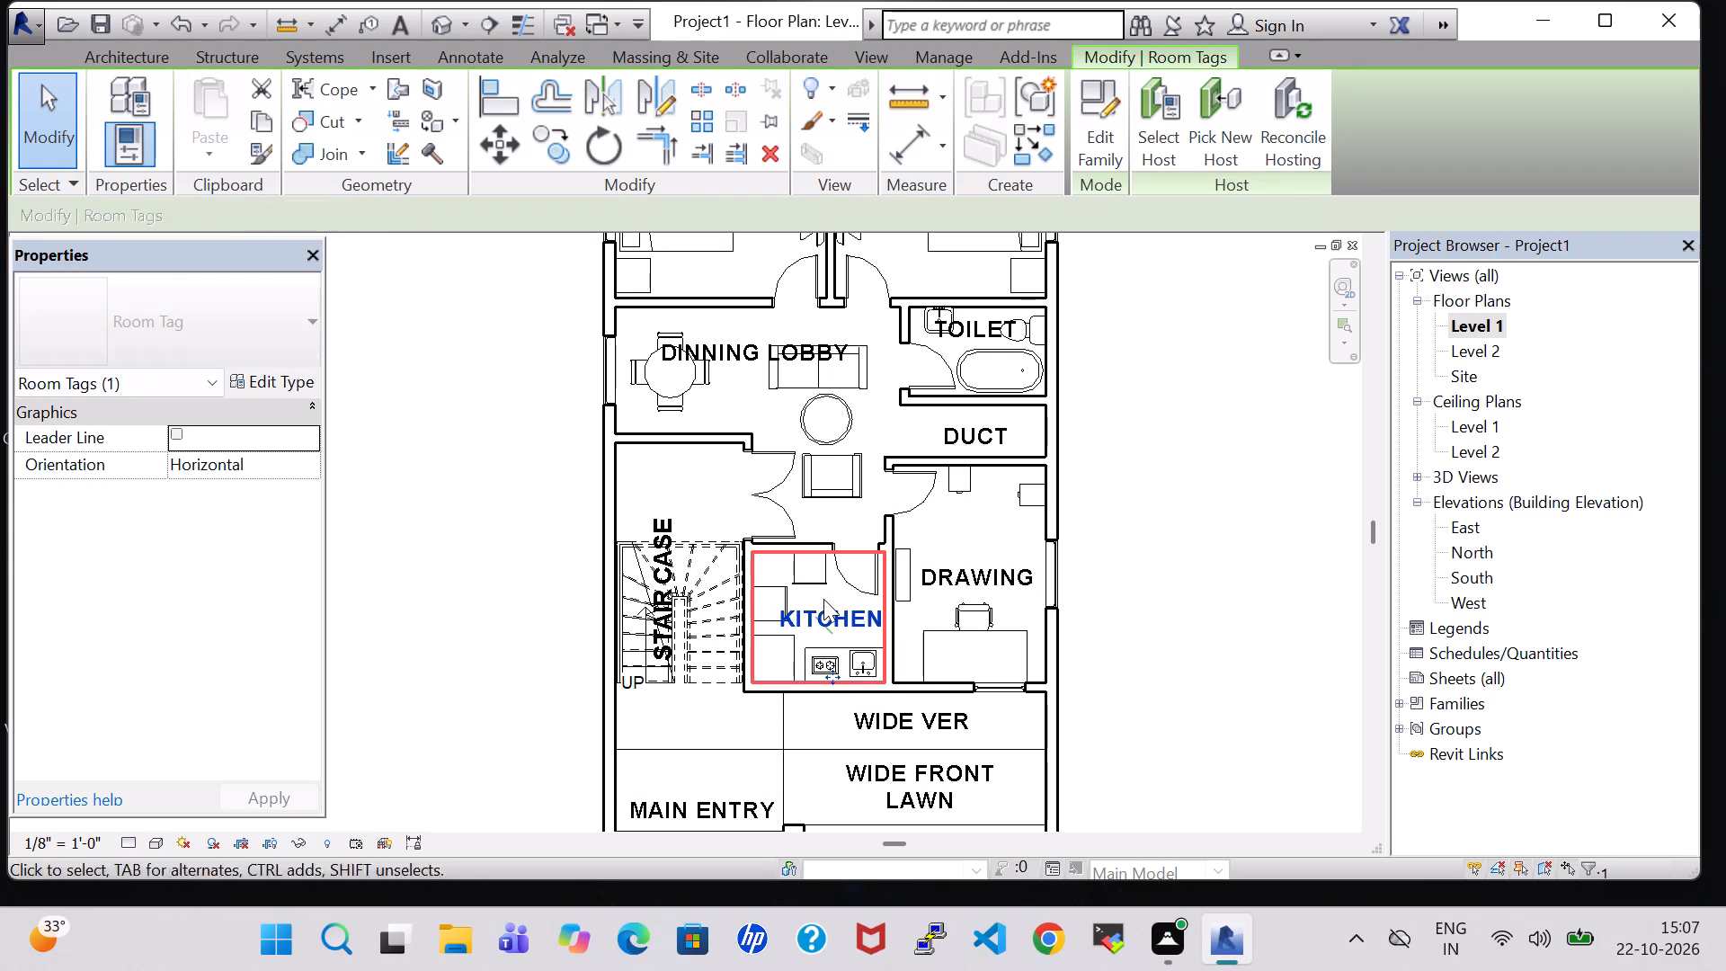
{"action": "left_click", "coordinate": [1249, 628]}
Nudge the DINNING LOBBY room tag slightly south.
{"action": "scroll", "coordinate": [1249, 633], "scroll_direction": "down", "scroll_amount": 1}
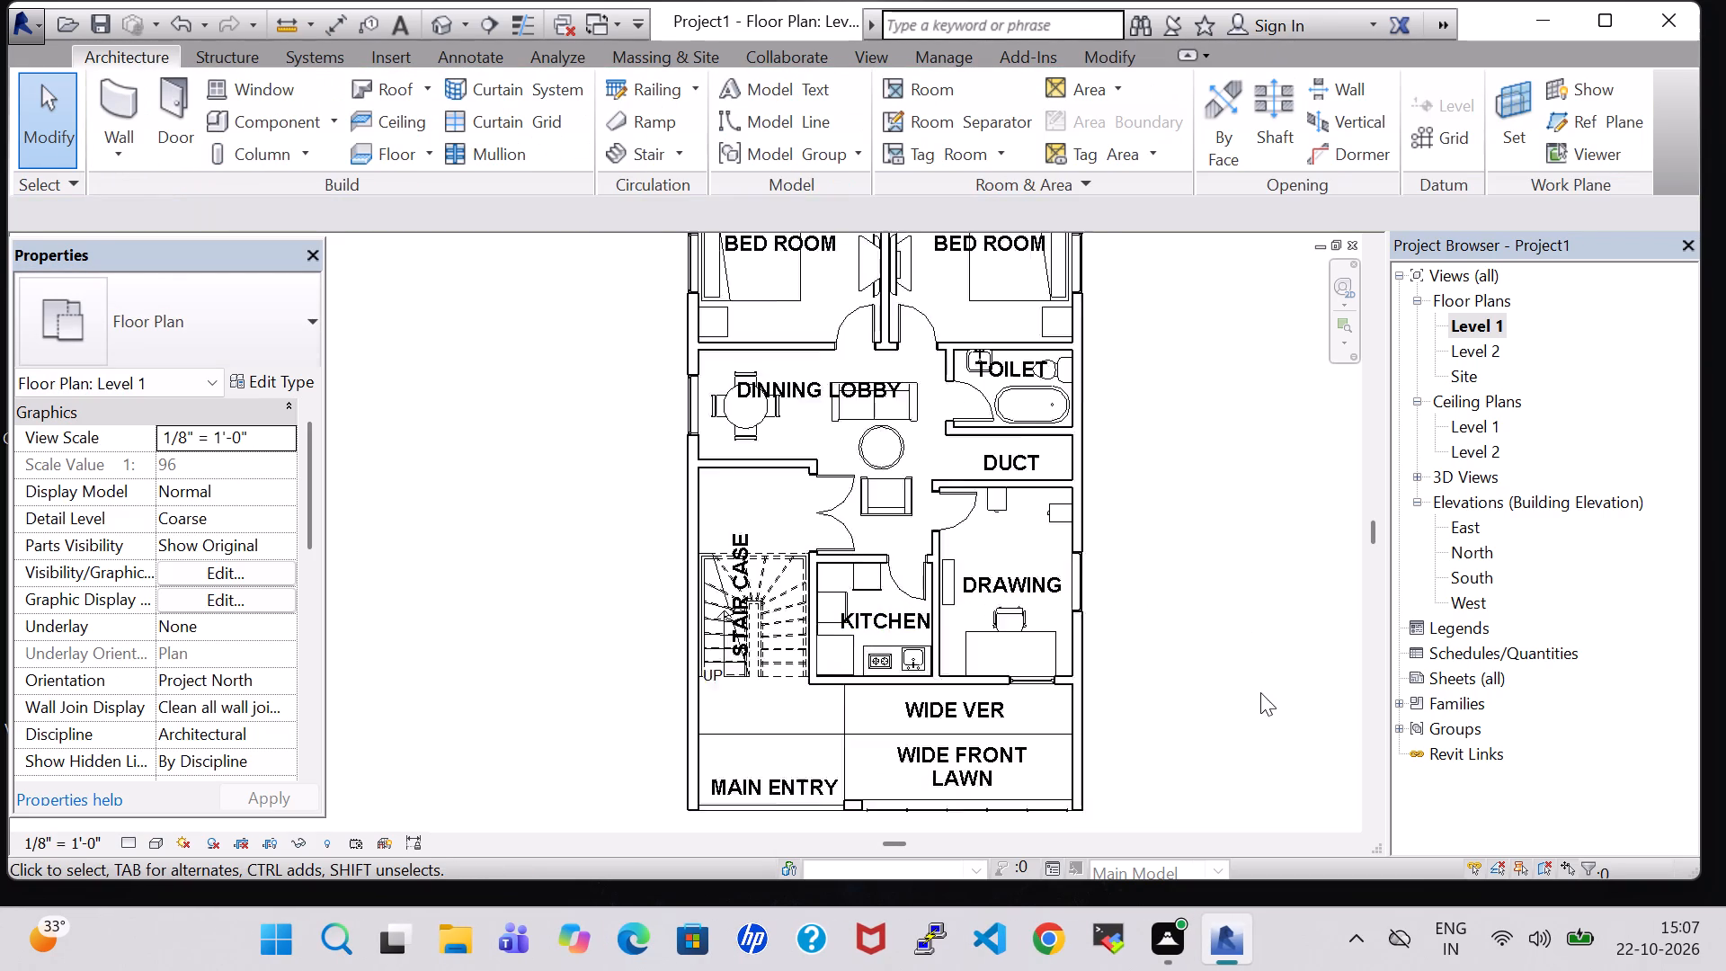
{"action": "scroll", "coordinate": [1260, 692], "scroll_direction": "down", "scroll_amount": 1}
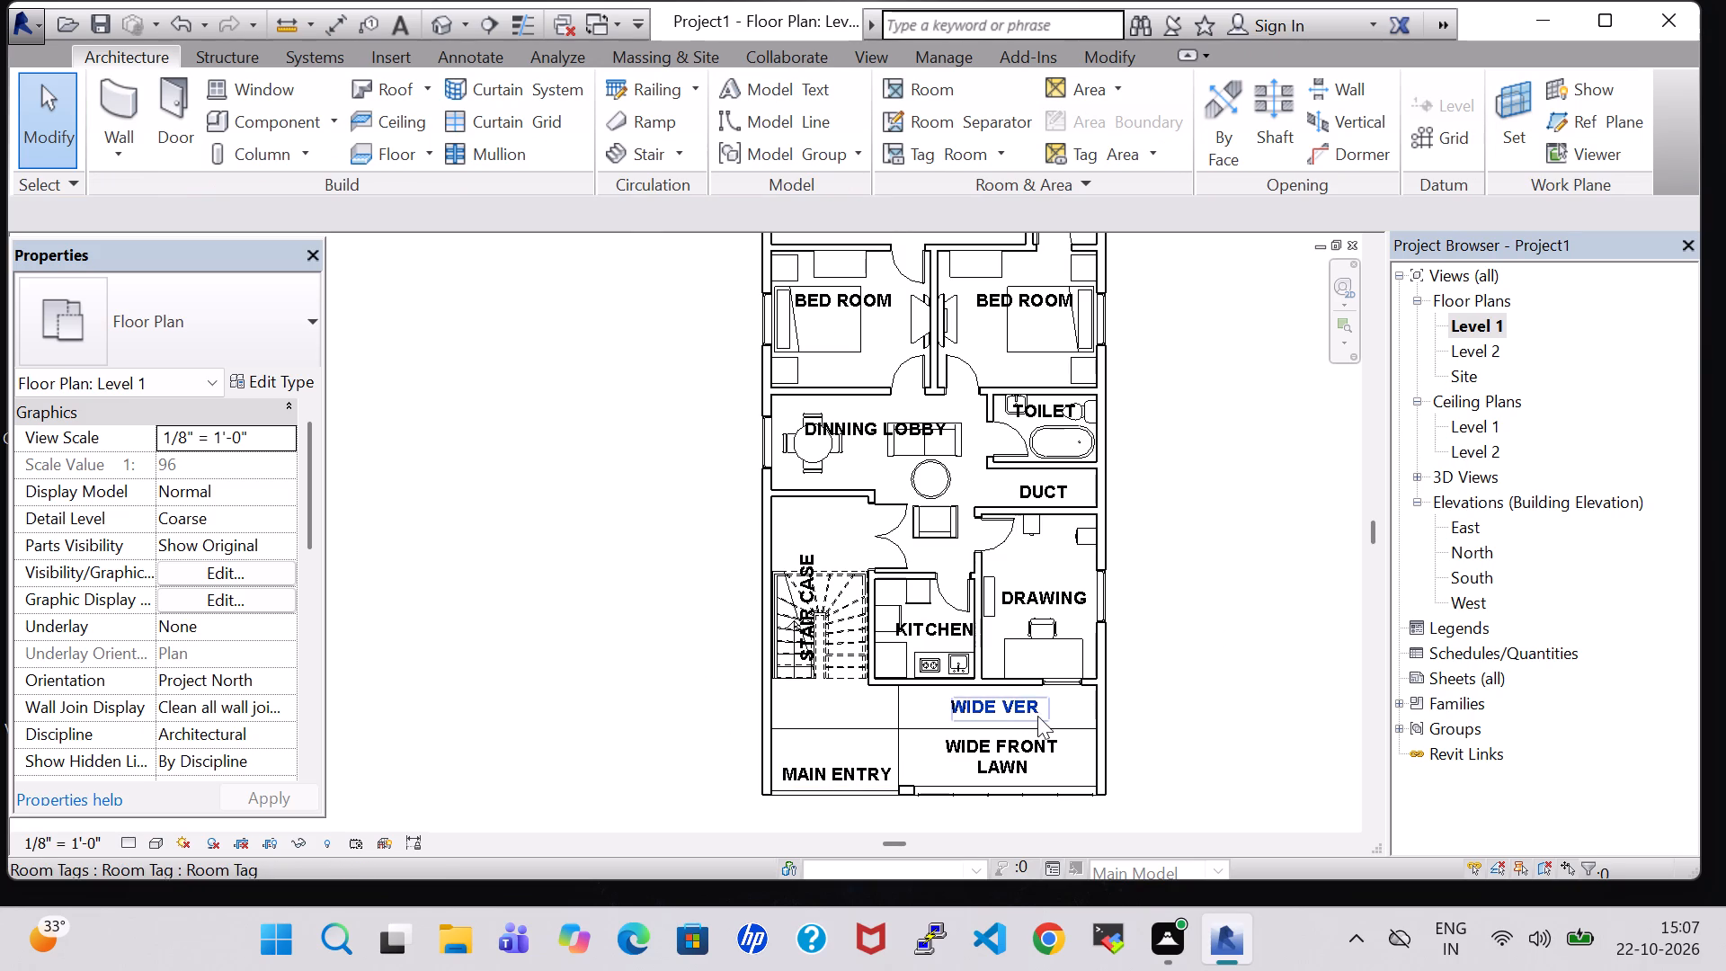
{"action": "left_click", "coordinate": [860, 425]}
{"action": "key", "text": "Down"}
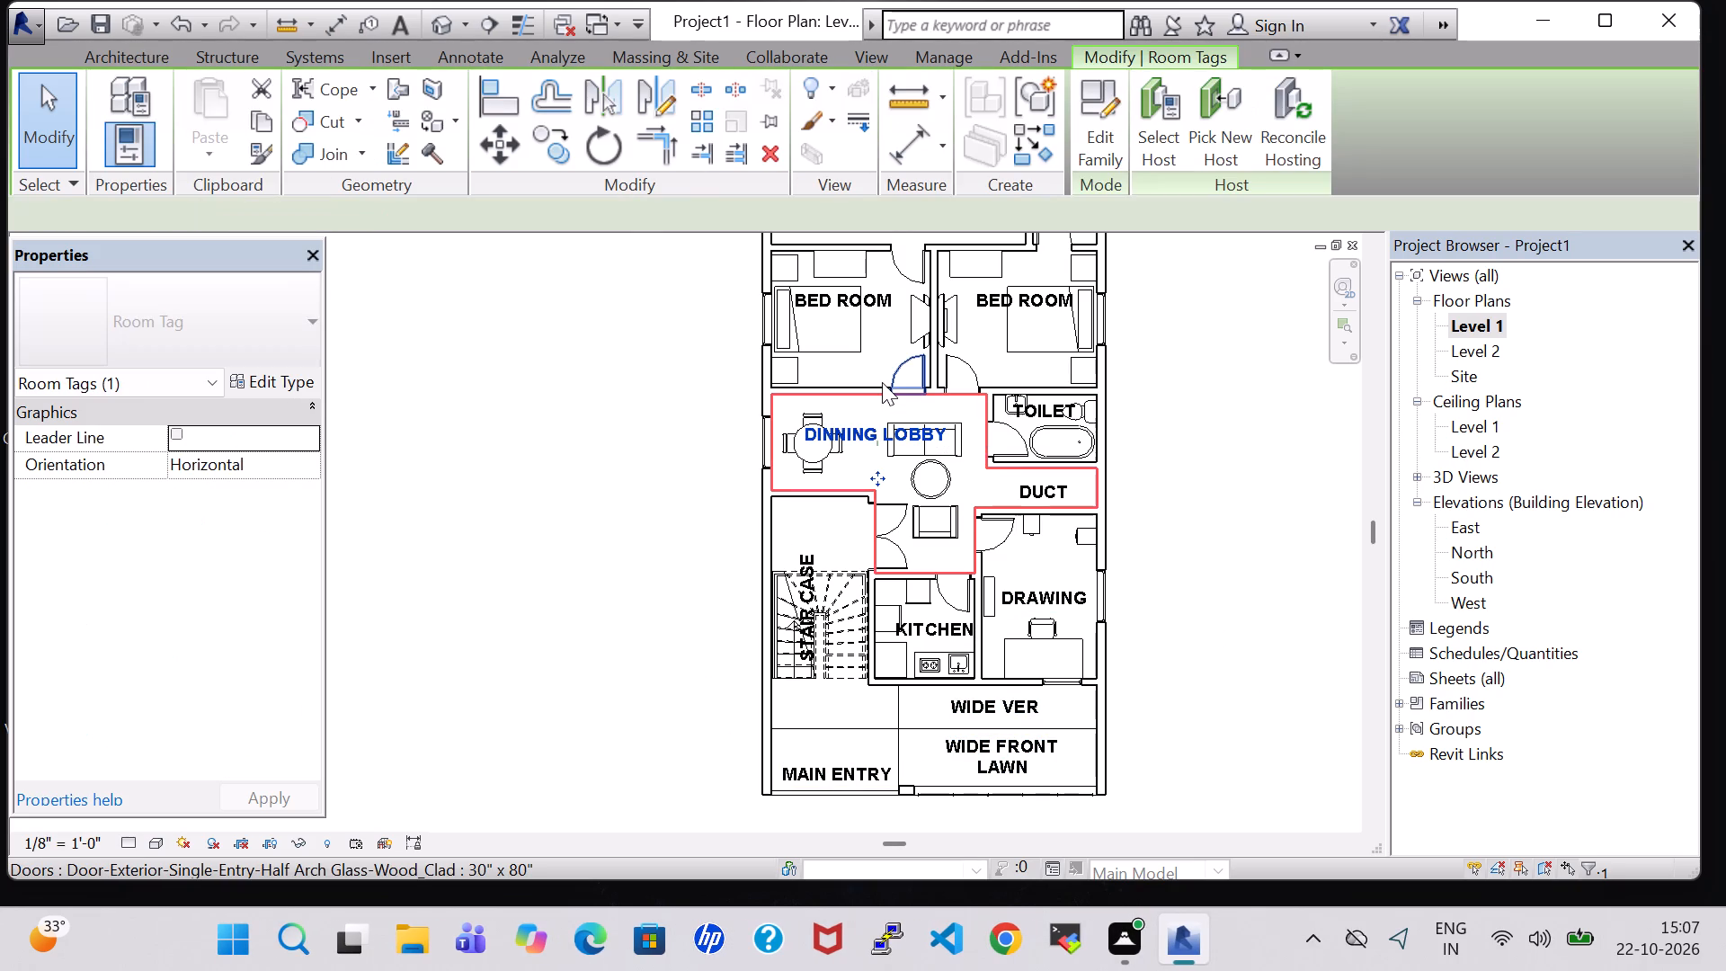
{"action": "key", "text": "Down"}
{"action": "left_click", "coordinate": [1227, 496]}
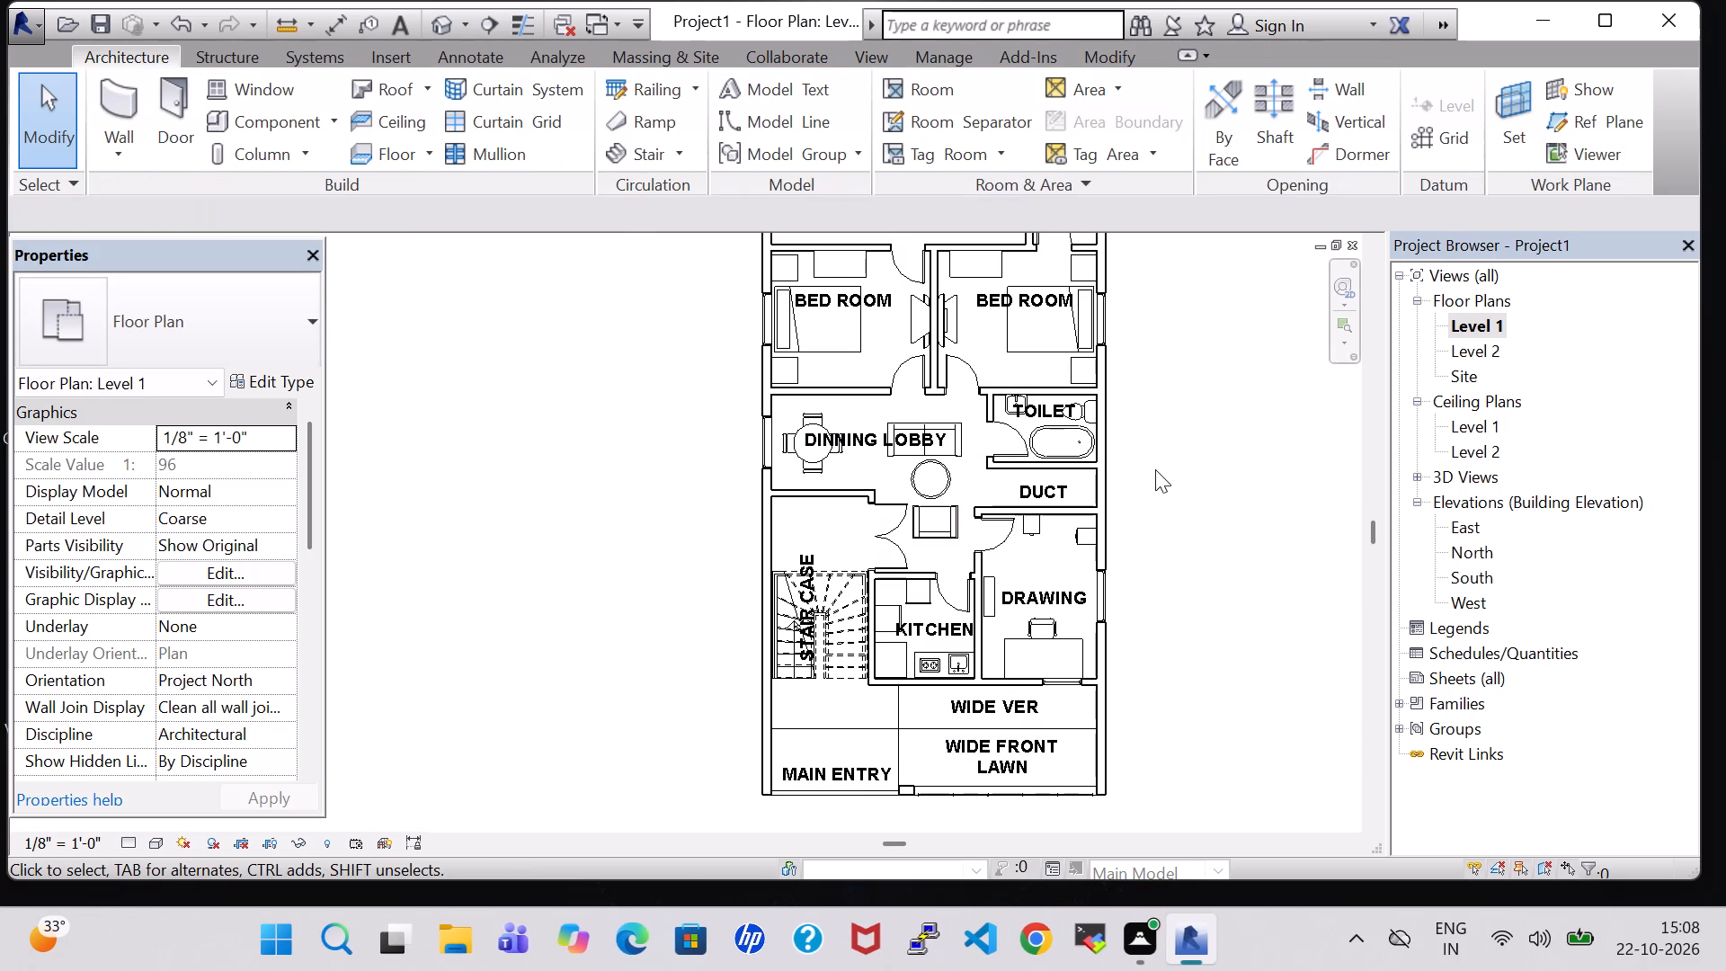
Nudge the west BED ROOM tag slightly south and east.
{"action": "middle_click_drag", "start_coordinate": [1176, 477], "coordinate": [1135, 611]}
{"action": "scroll", "coordinate": [1135, 611], "scroll_direction": "down", "scroll_amount": 1}
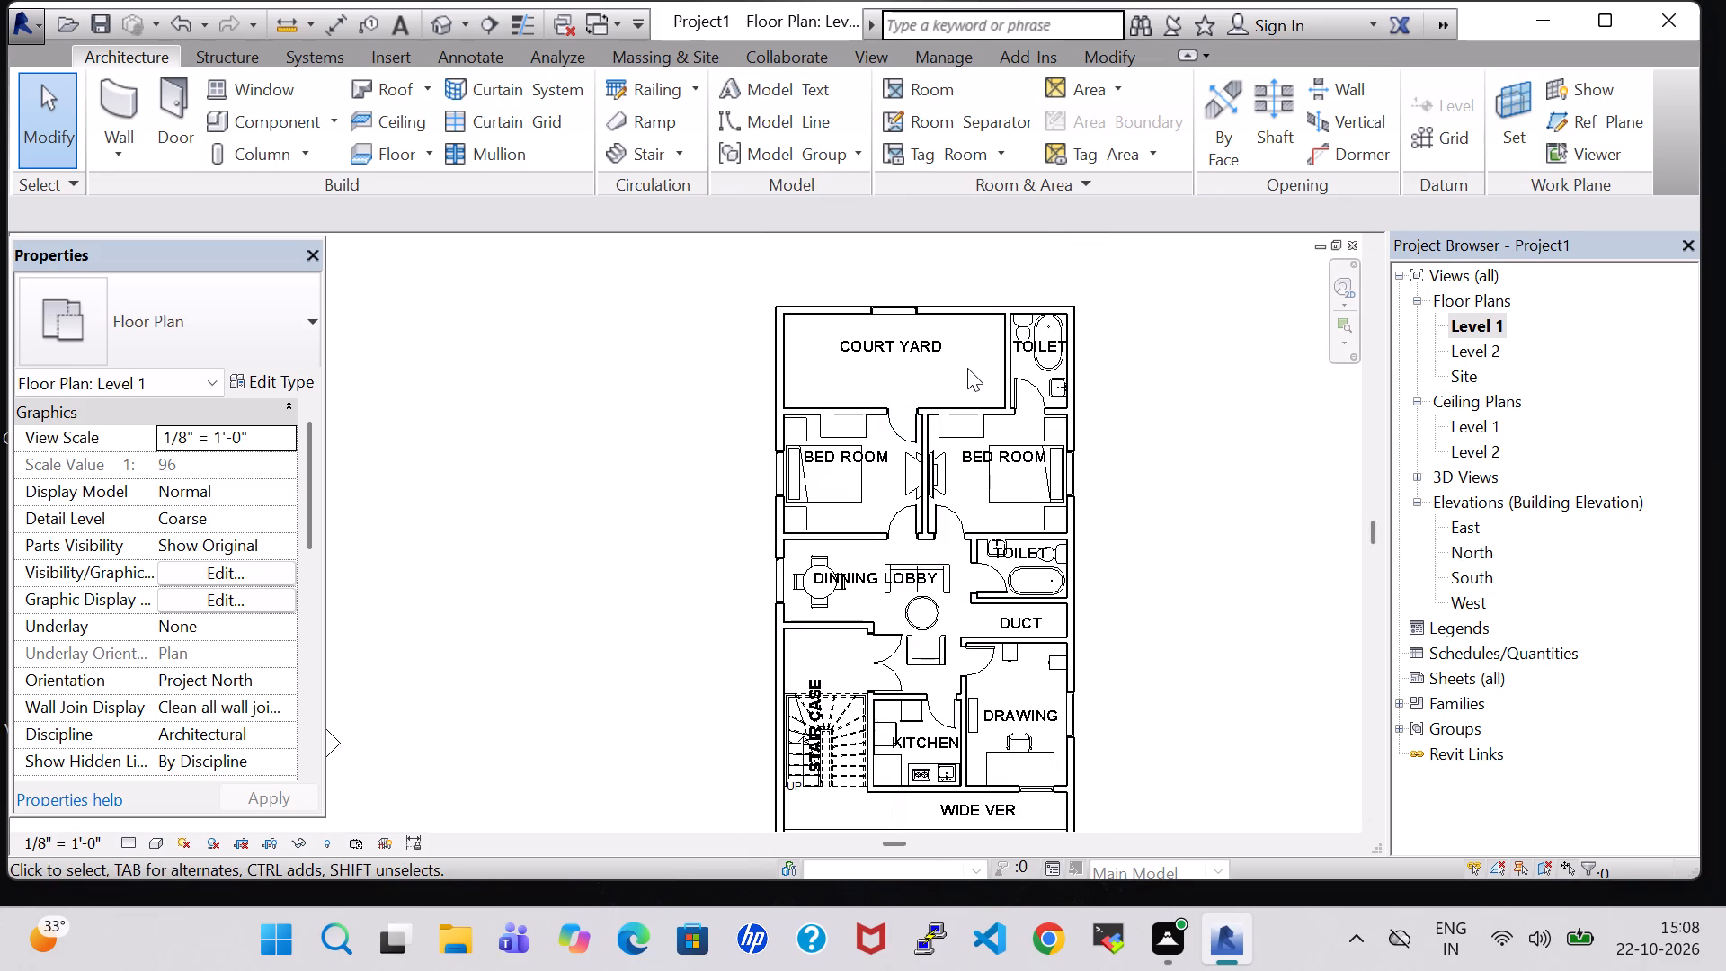
{"action": "left_click", "coordinate": [844, 450]}
{"action": "key", "text": "Down"}
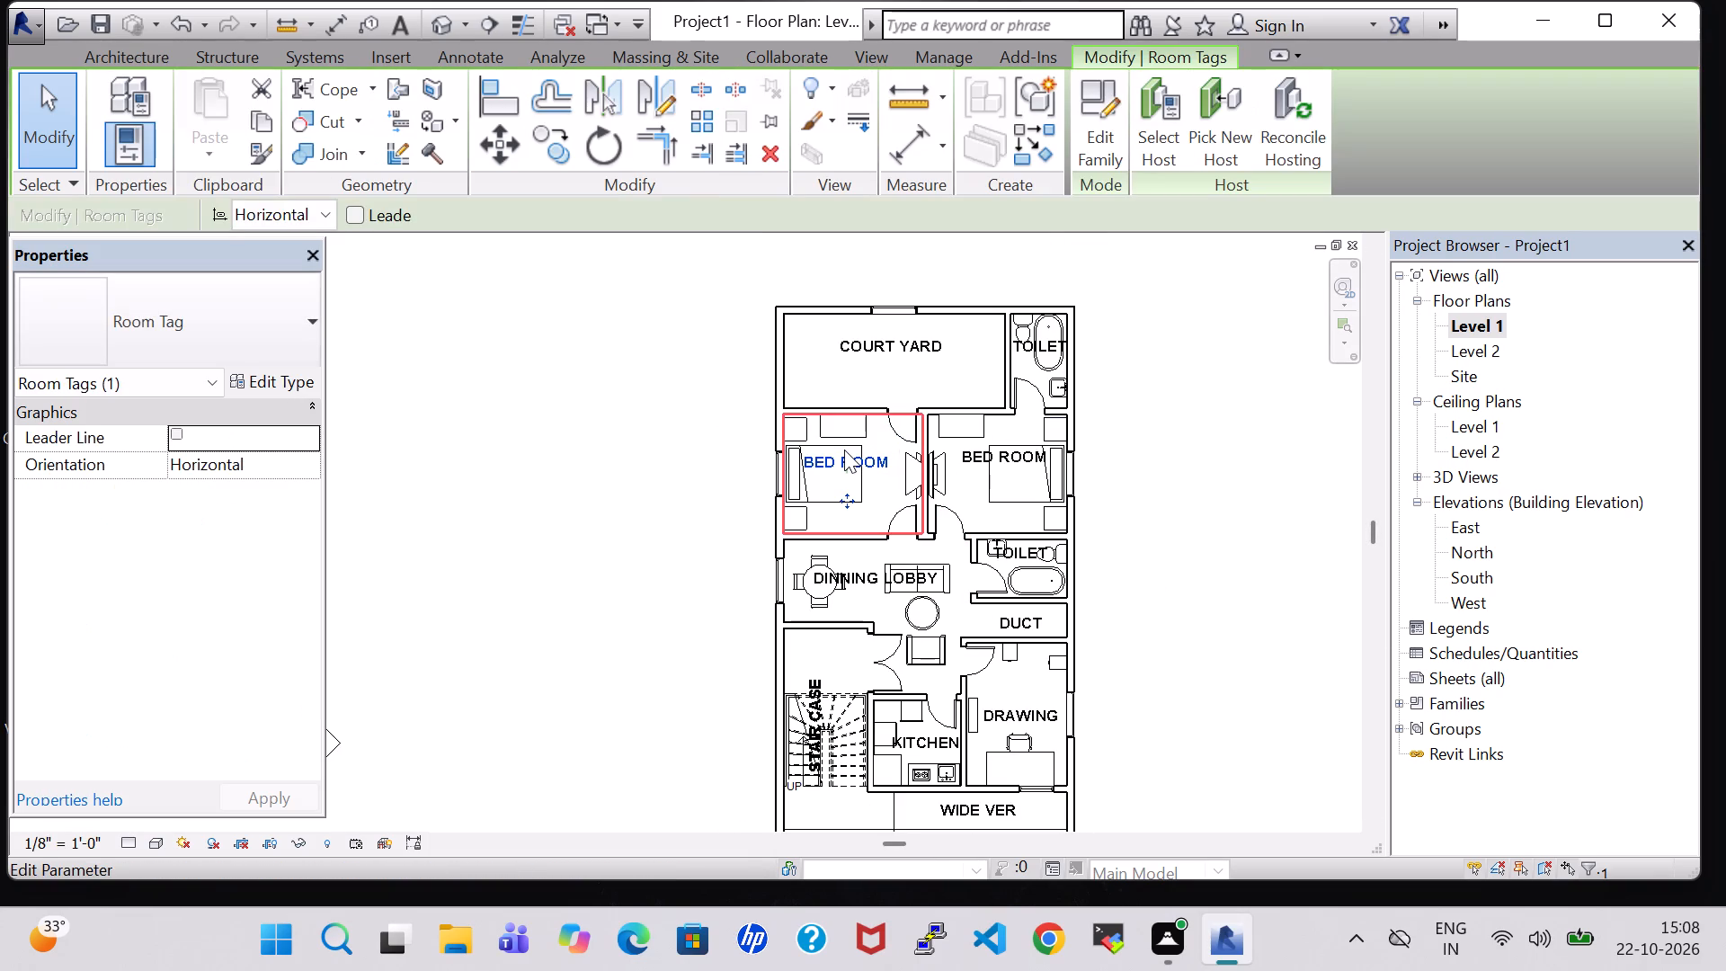
{"action": "key", "text": "Right"}
{"action": "key", "text": "Down"}
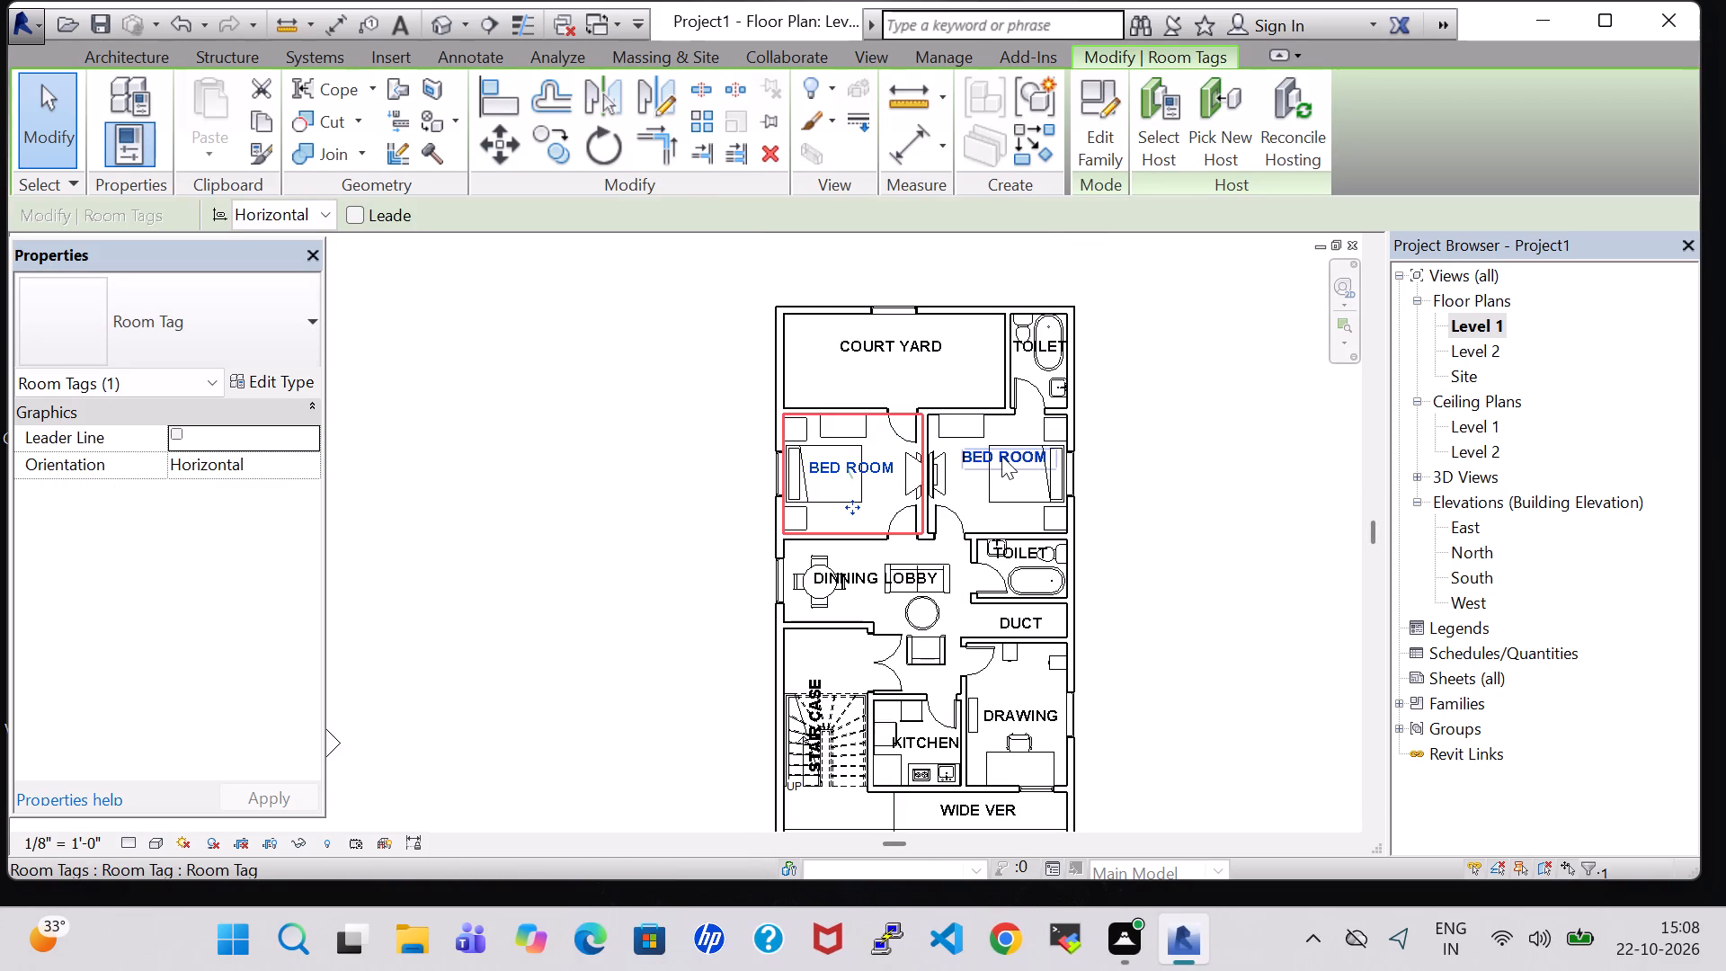
Nudge the east BED ROOM tag slightly south and west, level with the west bedroom's tag.
{"action": "left_click", "coordinate": [991, 456]}
{"action": "key", "text": "Down"}
{"action": "key", "text": "Down"}
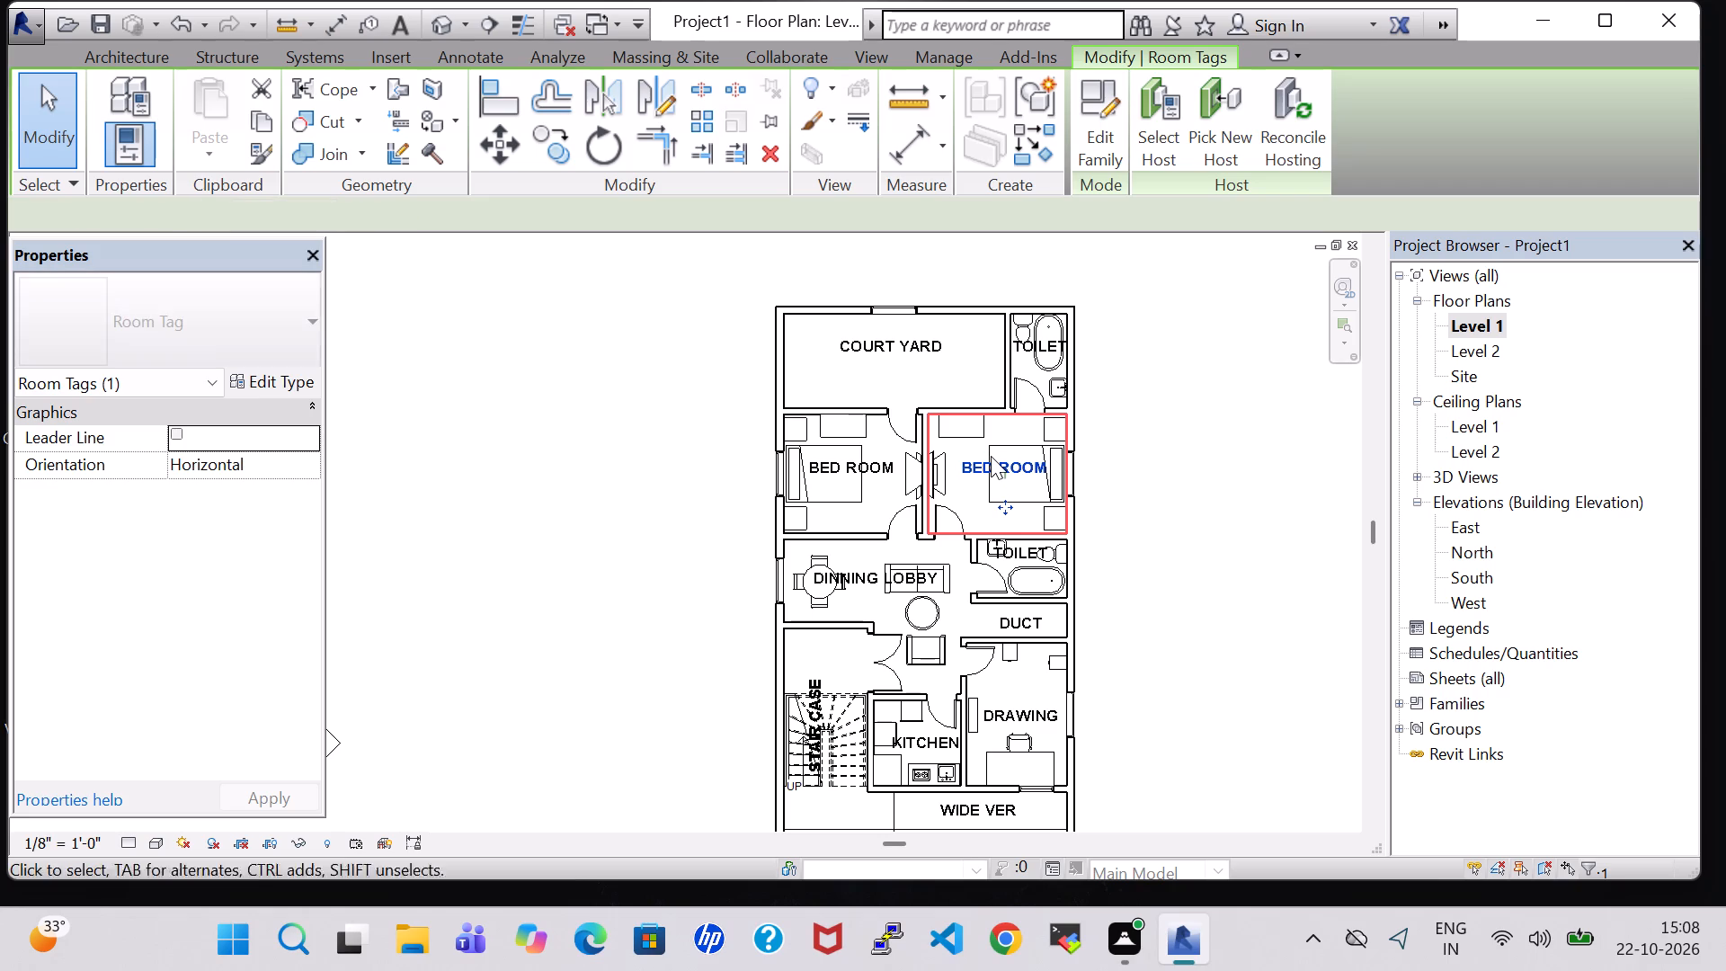
{"action": "key", "text": "Left"}
{"action": "left_click", "coordinate": [1183, 670]}
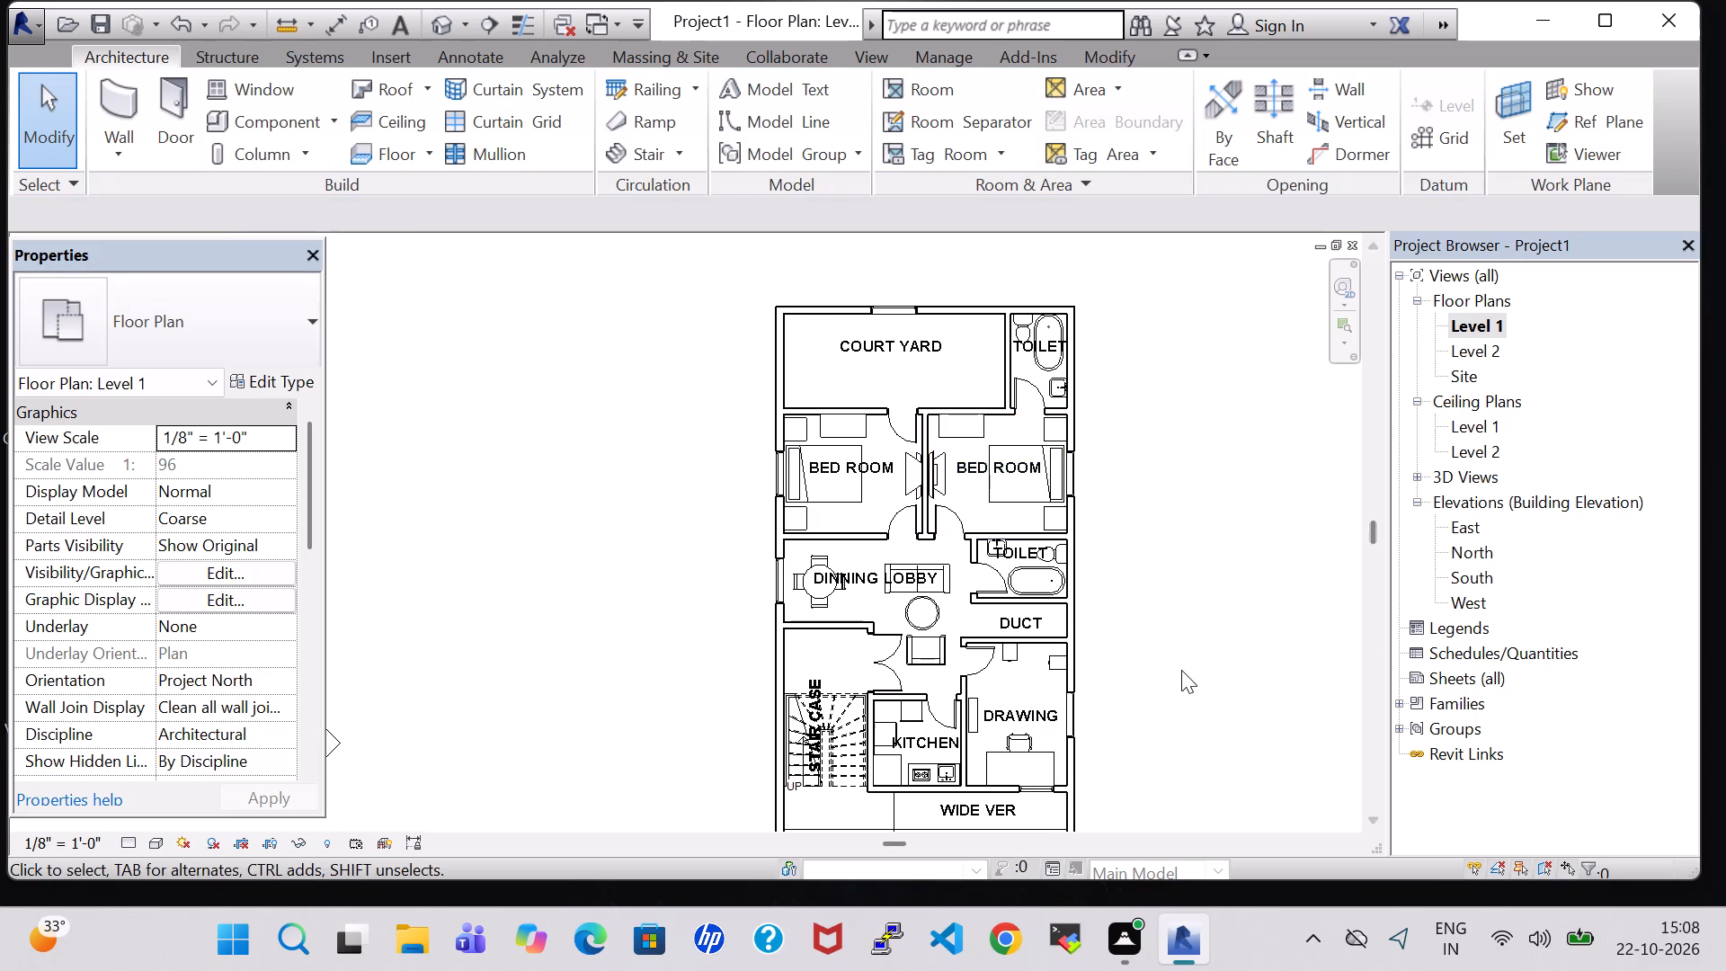
Load the Park Bench family from the US Imperial library's Site > Accessories folder.
{"action": "scroll", "coordinate": [1181, 670], "scroll_direction": "down", "scroll_amount": 1}
{"action": "middle_click_drag", "start_coordinate": [1181, 670], "coordinate": [1086, 454]}
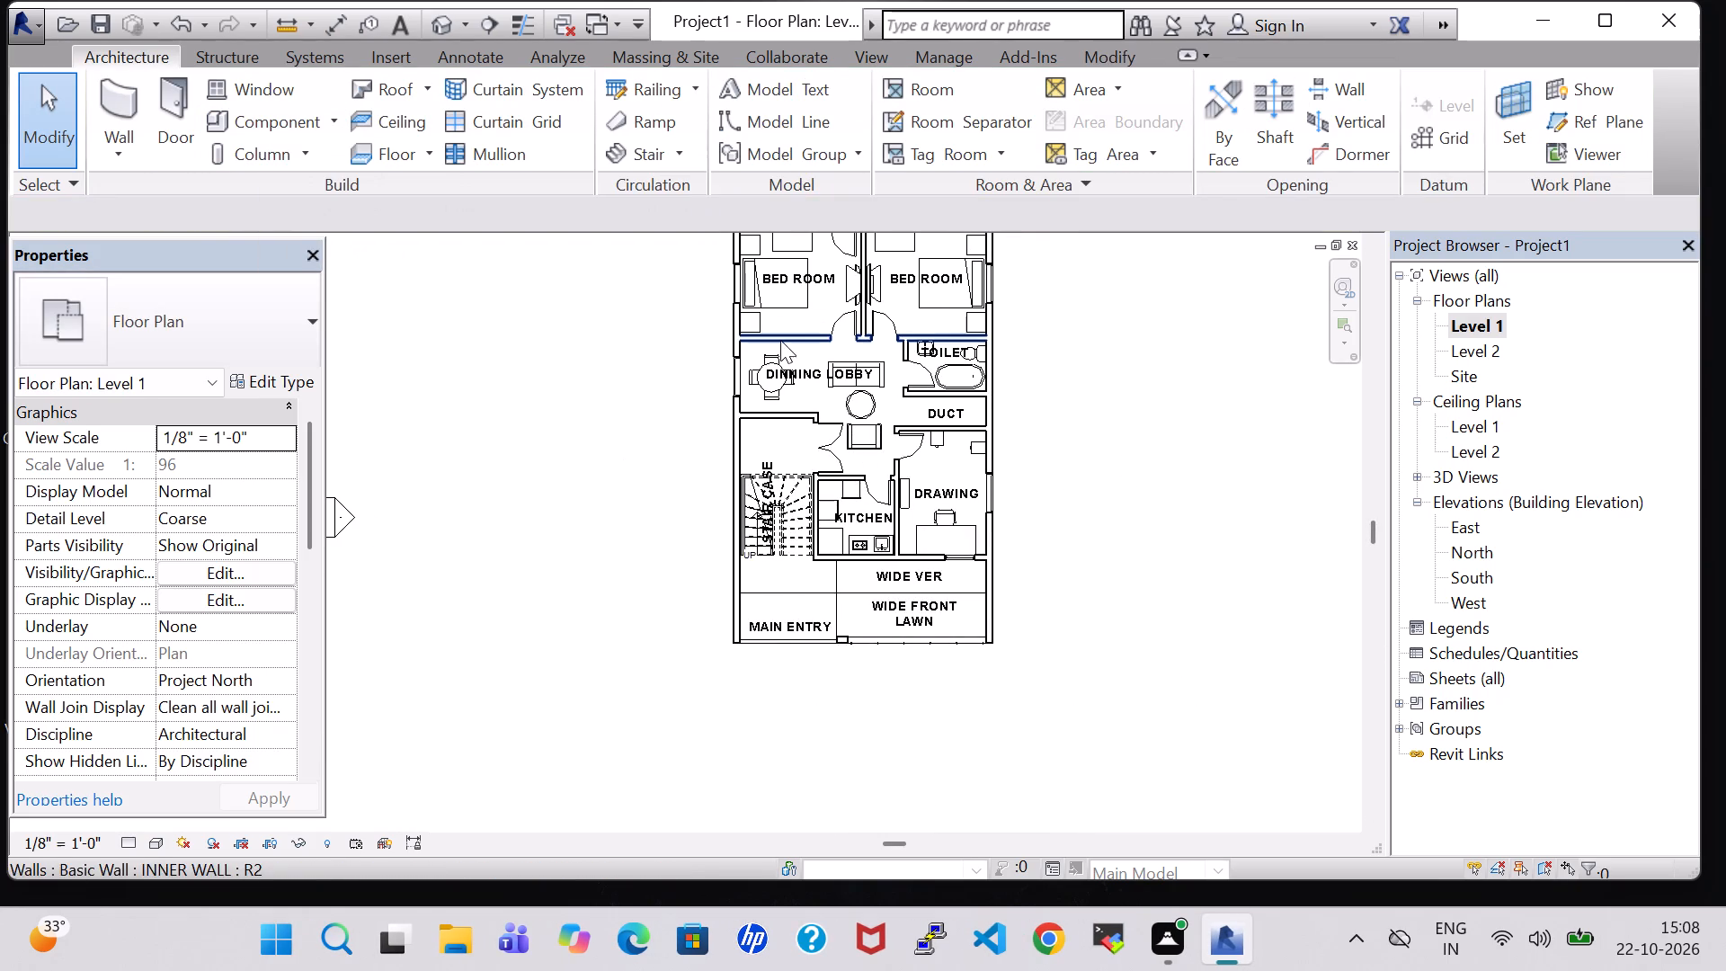
{"action": "left_click", "coordinate": [245, 115]}
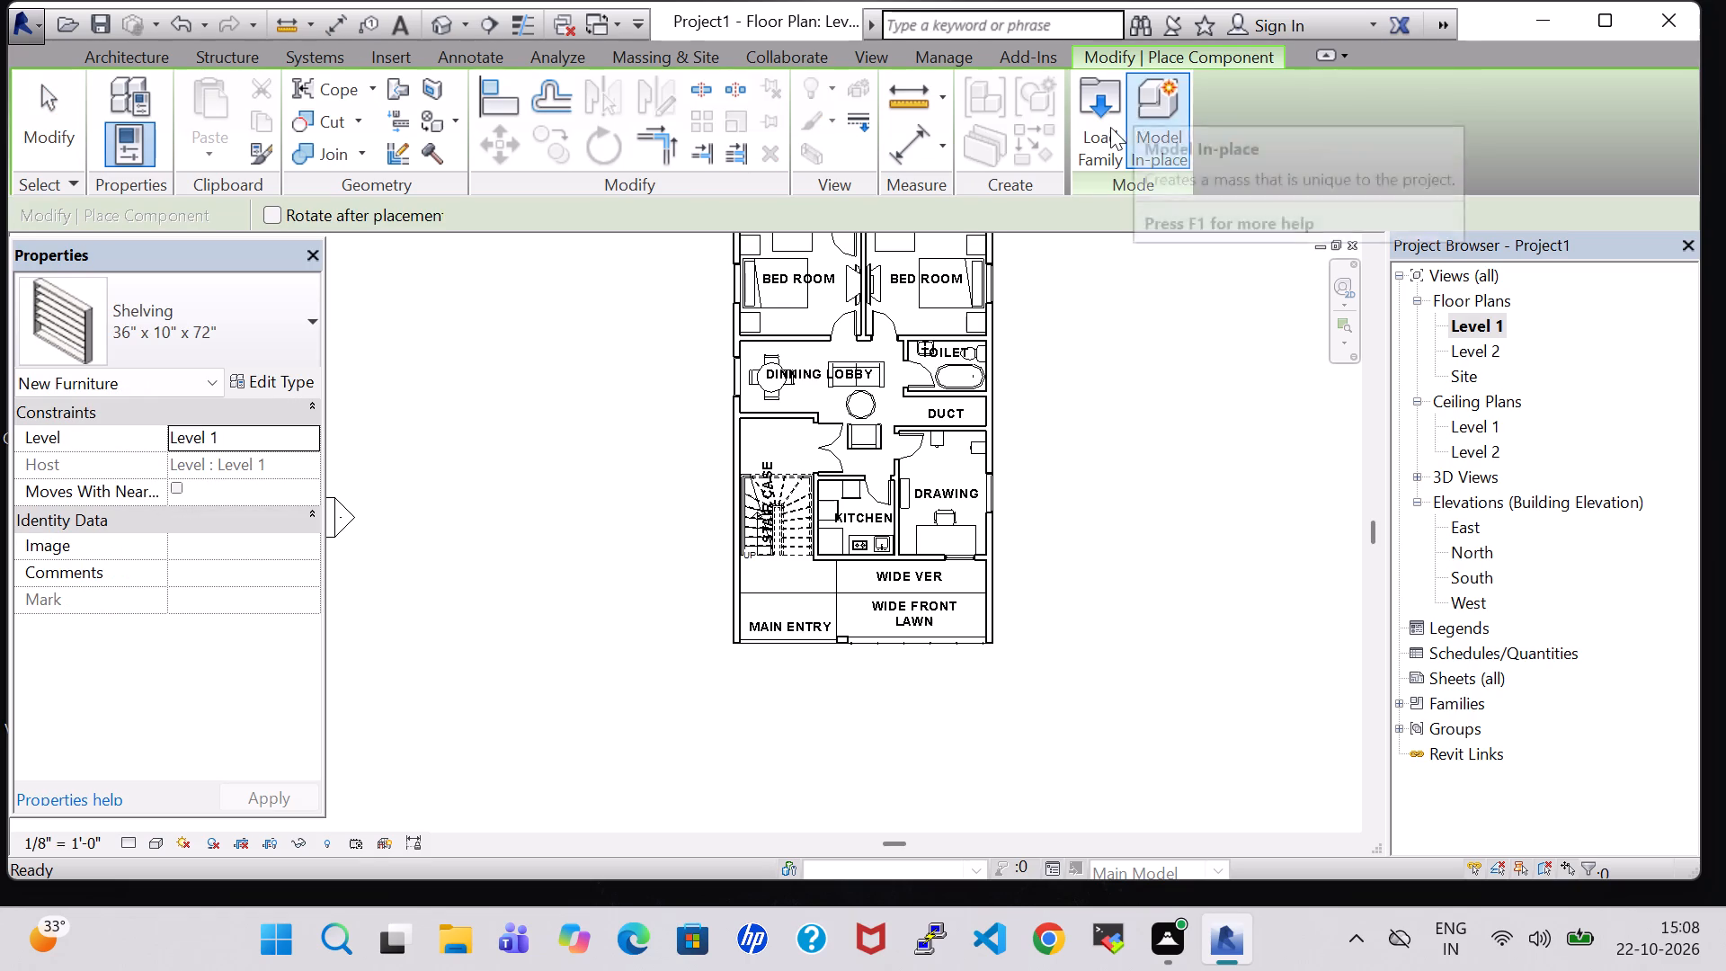
{"action": "left_click", "coordinate": [1104, 136]}
{"action": "scroll", "coordinate": [976, 489], "scroll_direction": "down", "scroll_amount": 1}
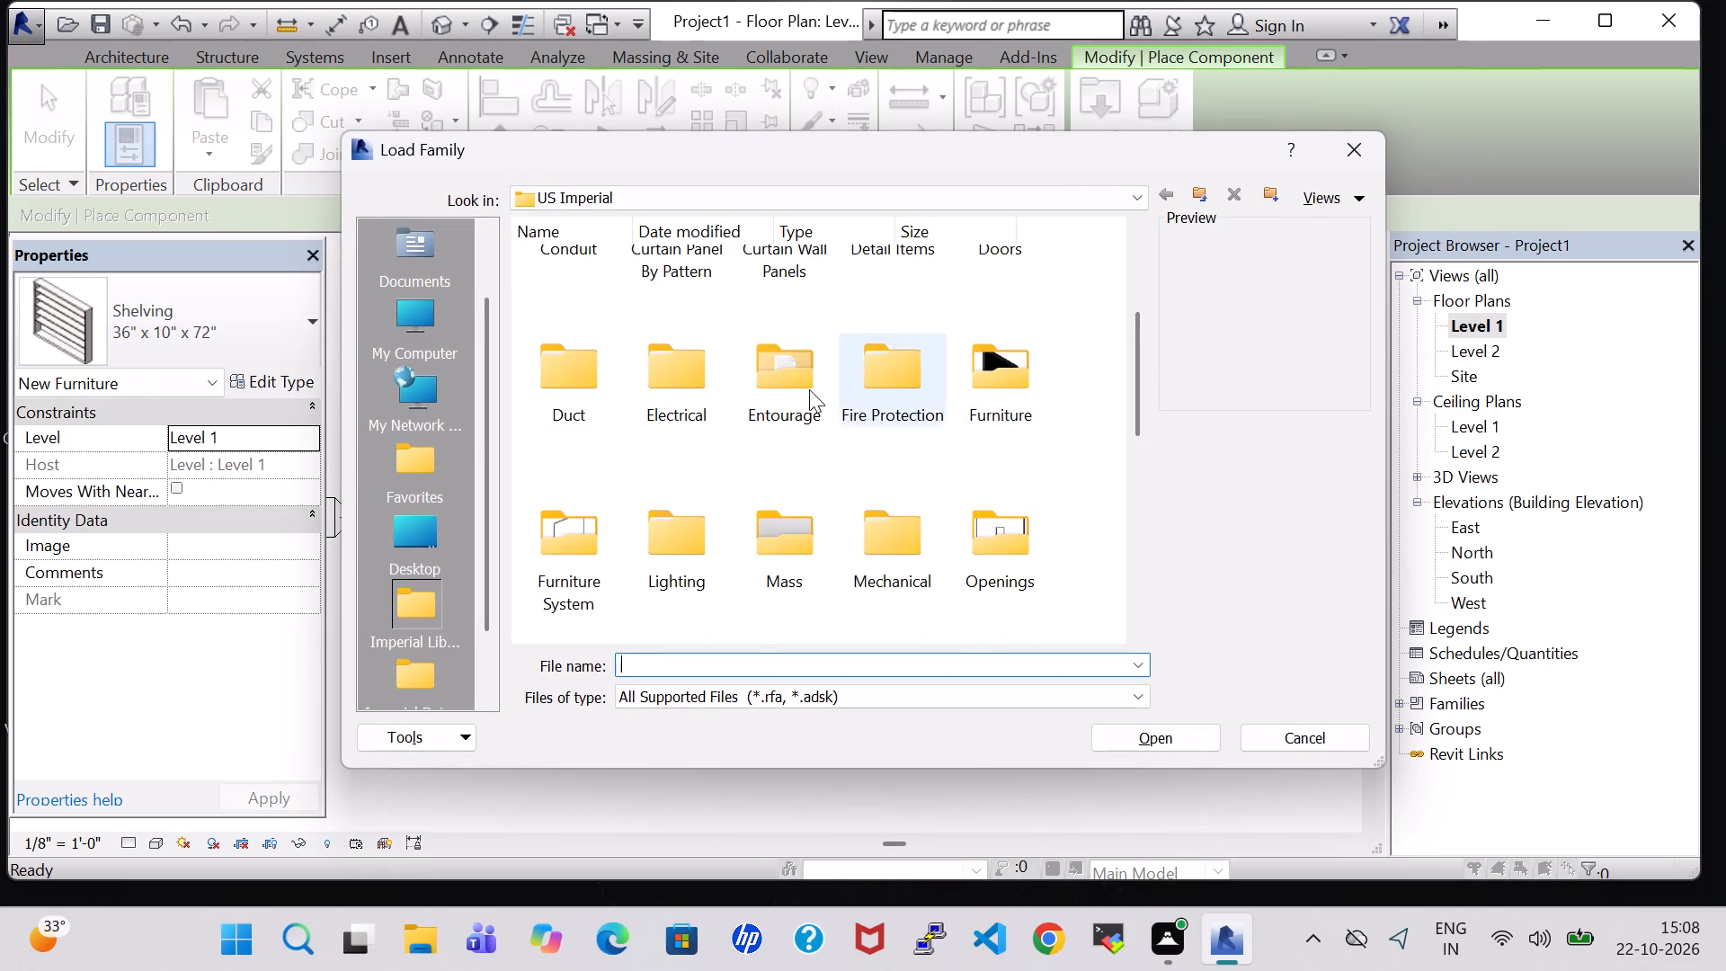
{"action": "scroll", "coordinate": [753, 389], "scroll_direction": "down", "scroll_amount": 2}
{"action": "double_click", "coordinate": [554, 384]}
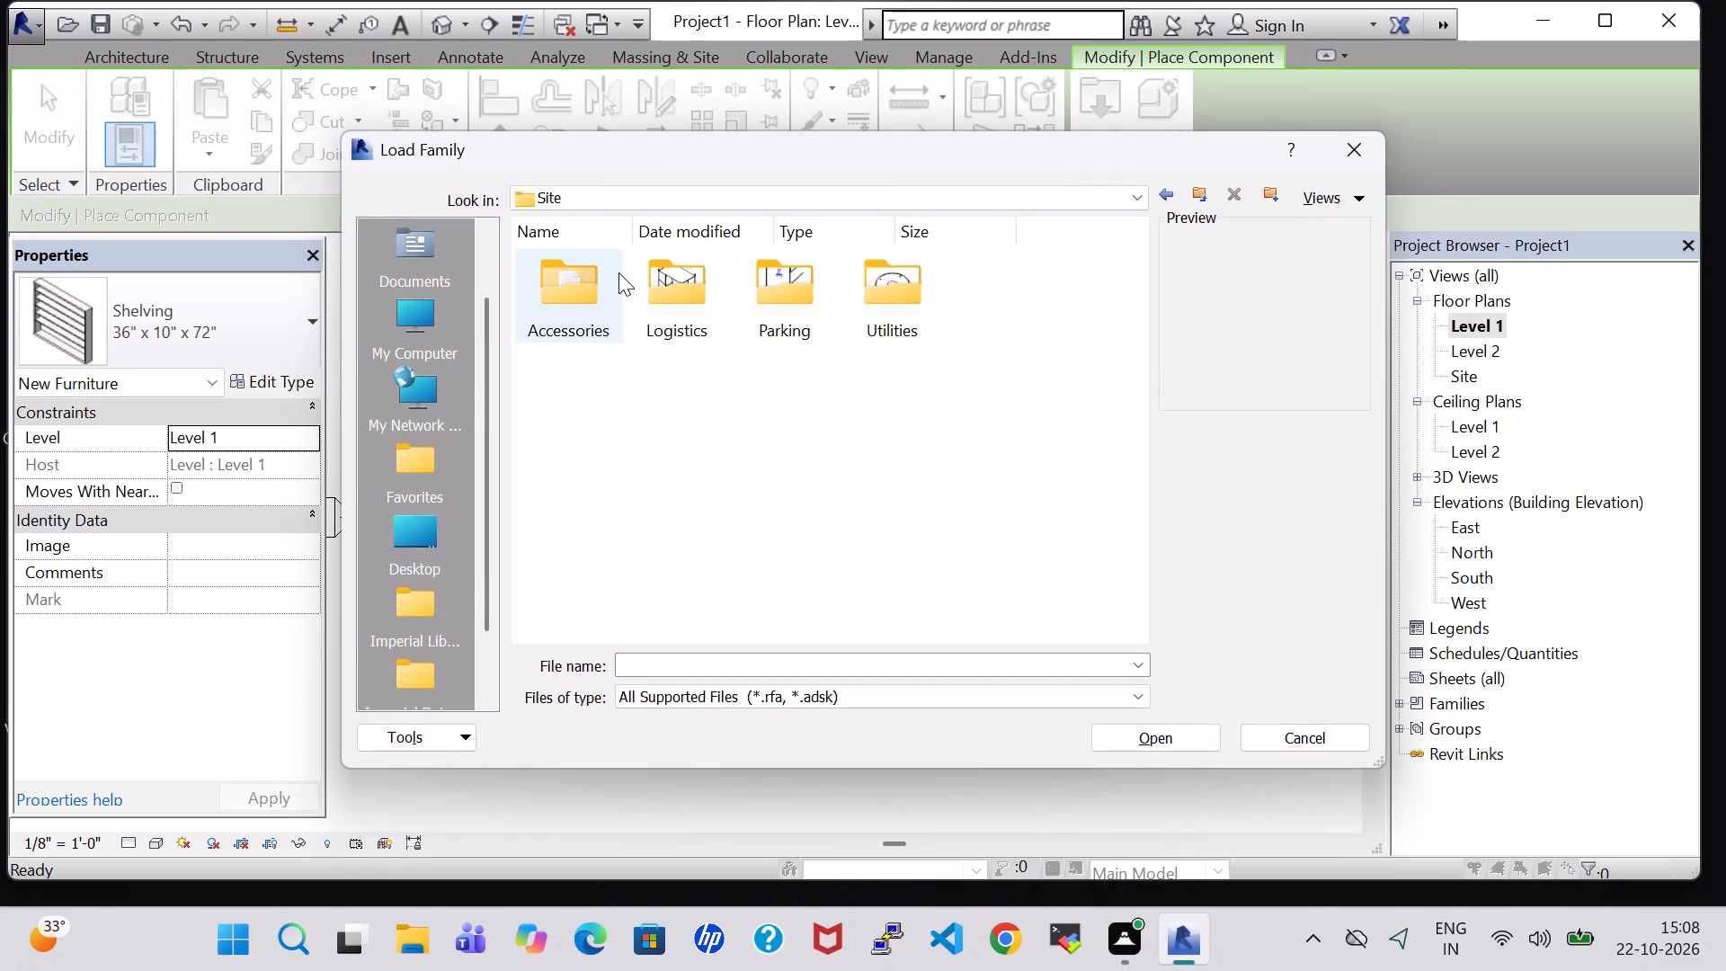
{"action": "double_click", "coordinate": [595, 280]}
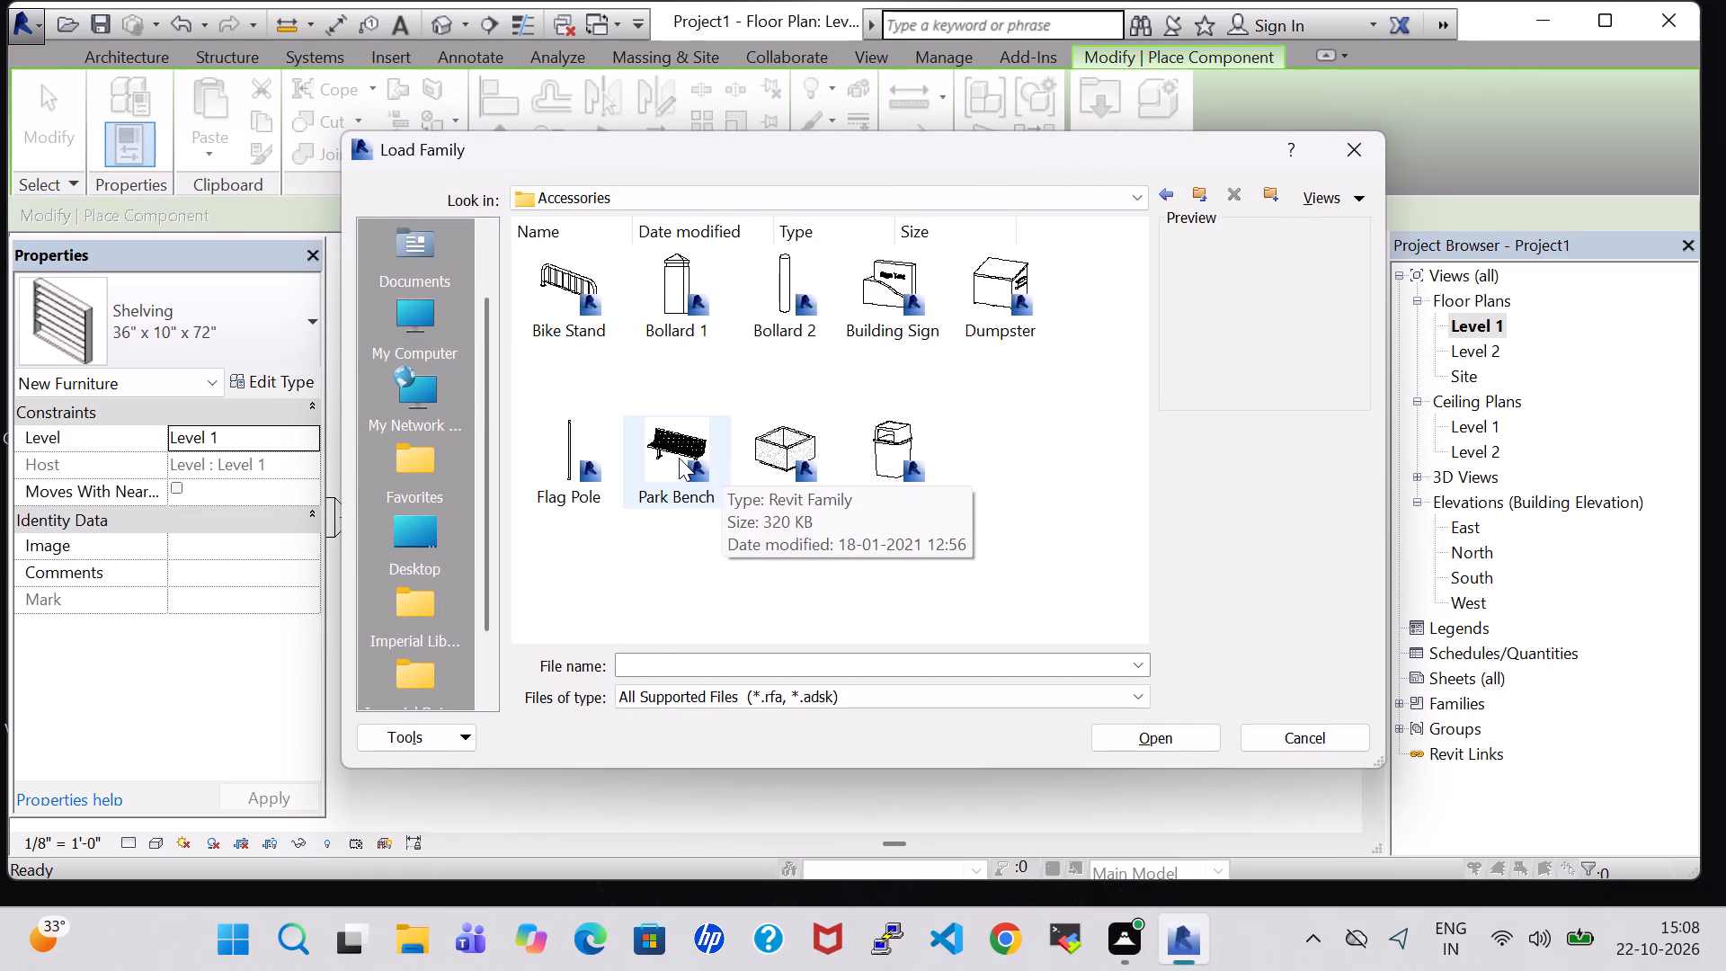
{"action": "left_click", "coordinate": [679, 458]}
{"action": "left_click", "coordinate": [1169, 744]}
Place a 72" Park Bench in the WIDE VER area, against the wall south of the Kitchen and Drawing room.
{"action": "scroll", "coordinate": [929, 660], "scroll_direction": "up", "scroll_amount": 5}
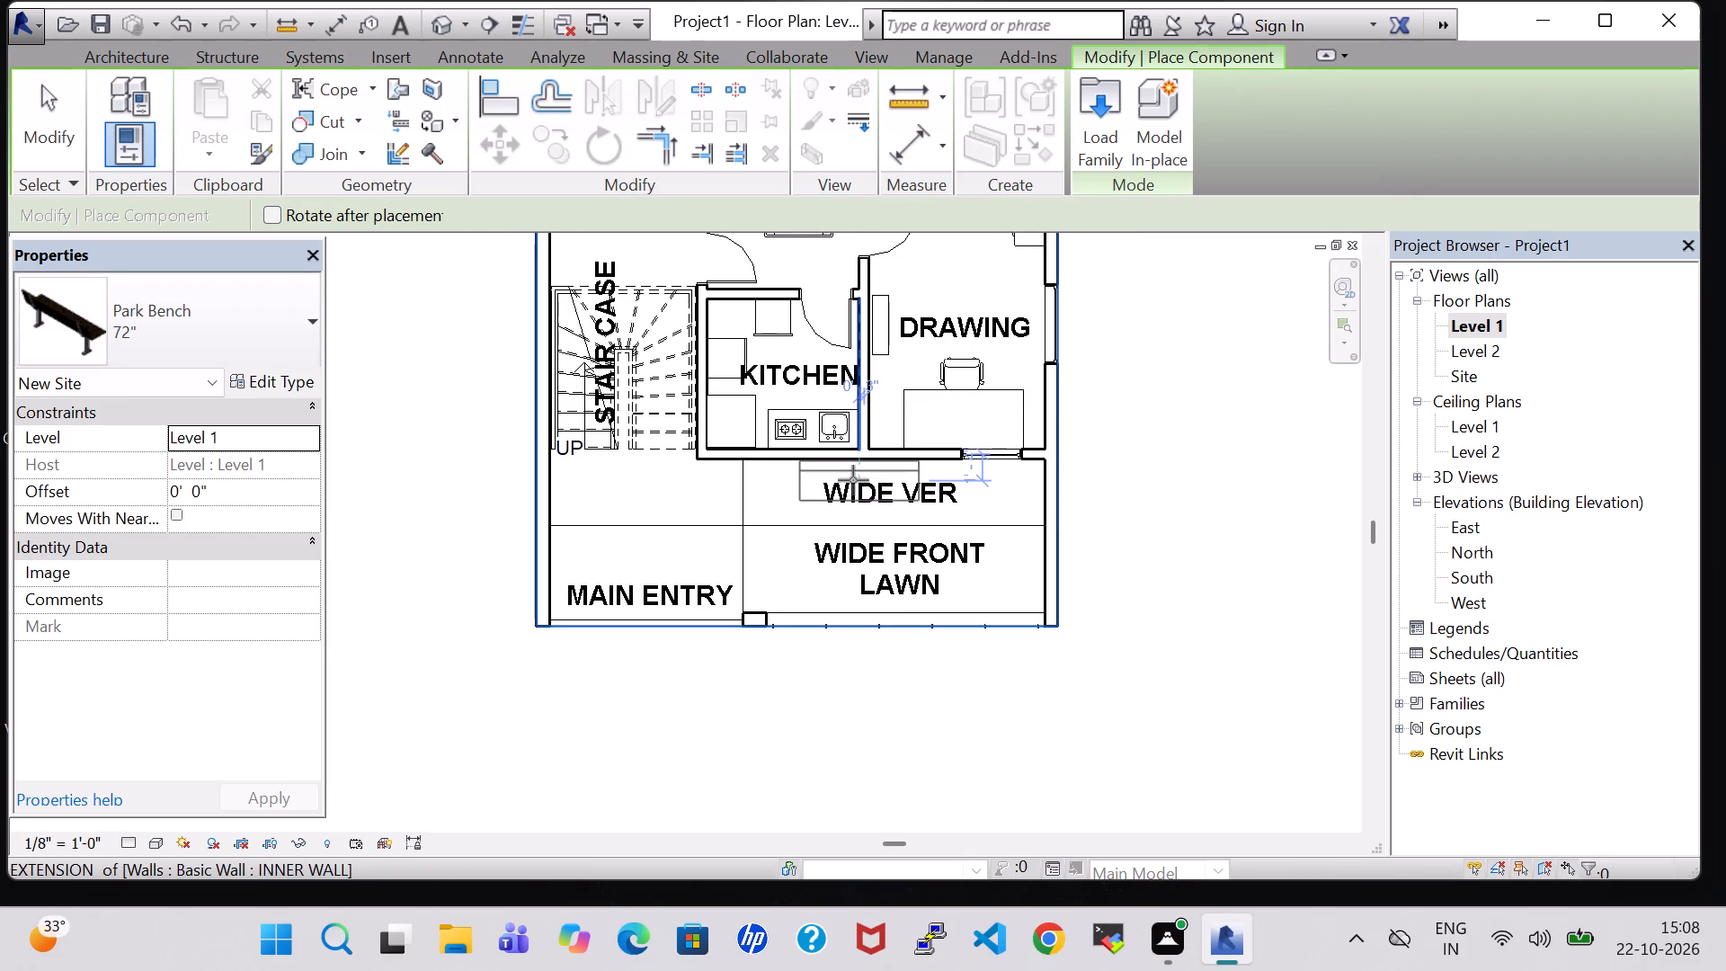
{"action": "left_click", "coordinate": [850, 480]}
{"action": "key", "text": "Escape"}
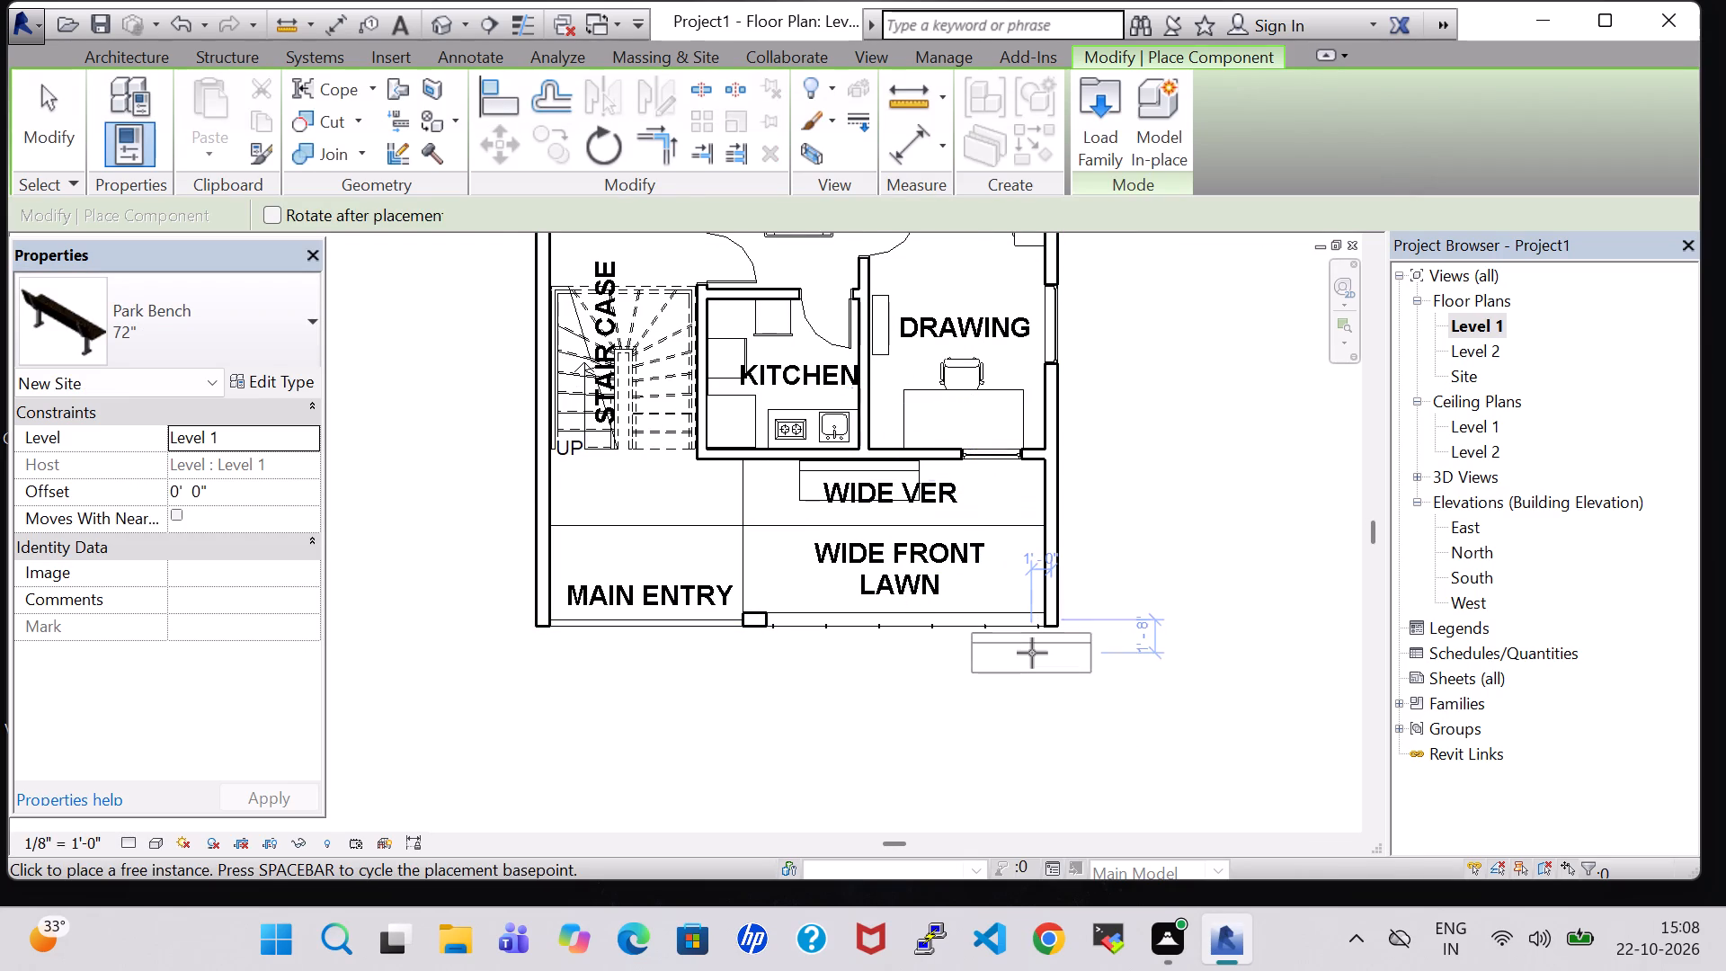
{"action": "key", "text": "Escape"}
Load the RPC Tree - Conifer family from the US Imperial library's Planting folder.
{"action": "left_click", "coordinate": [259, 106]}
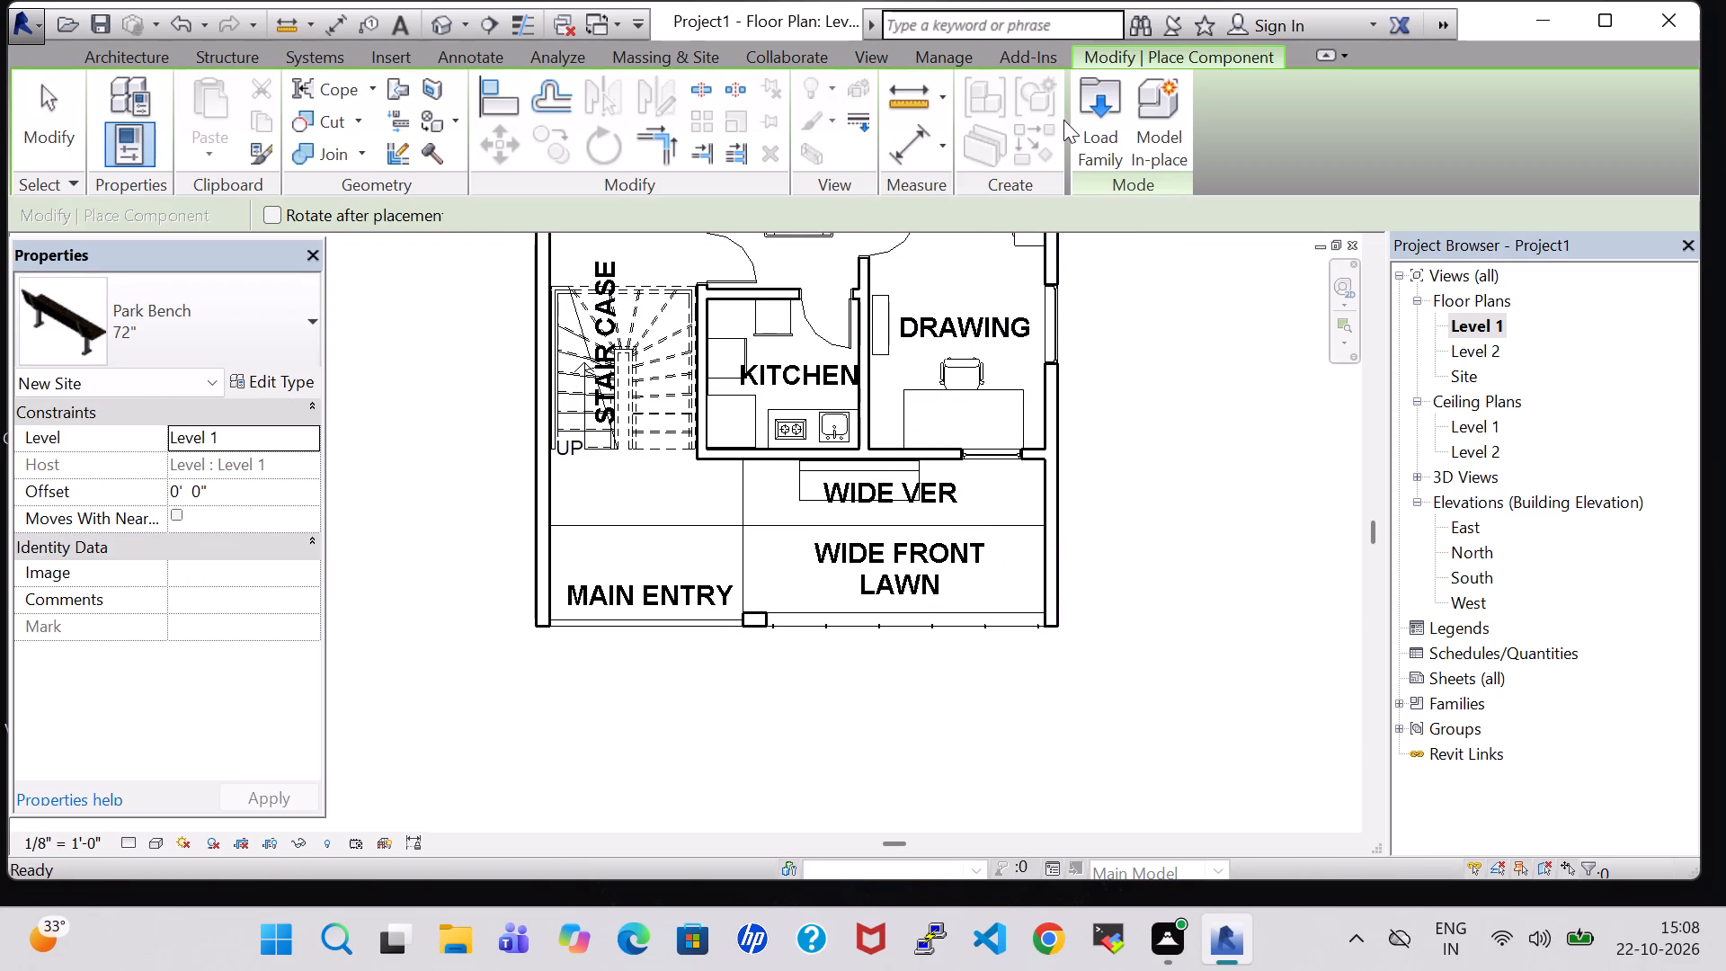
{"action": "left_click", "coordinate": [1105, 129]}
{"action": "scroll", "coordinate": [661, 448], "scroll_direction": "down", "scroll_amount": 1}
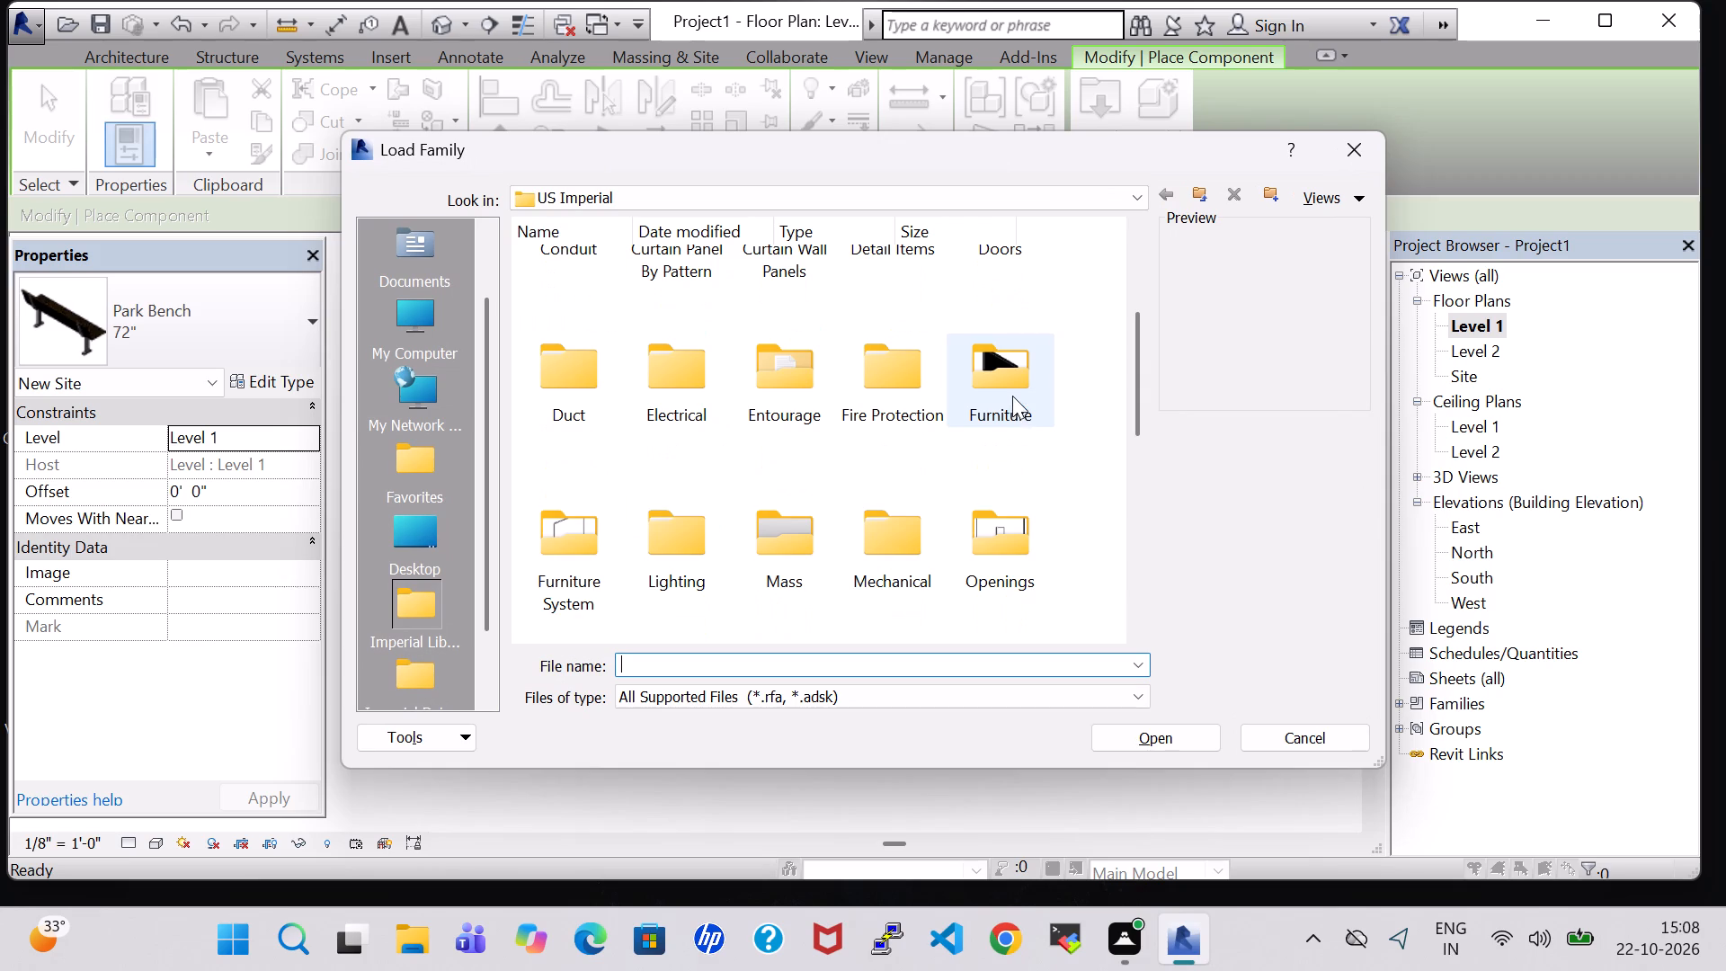
{"action": "scroll", "coordinate": [1012, 392], "scroll_direction": "down", "scroll_amount": 1}
{"action": "scroll", "coordinate": [1012, 392], "scroll_direction": "up", "scroll_amount": 1}
{"action": "scroll", "coordinate": [1012, 392], "scroll_direction": "down", "scroll_amount": 1}
{"action": "double_click", "coordinate": [696, 452]}
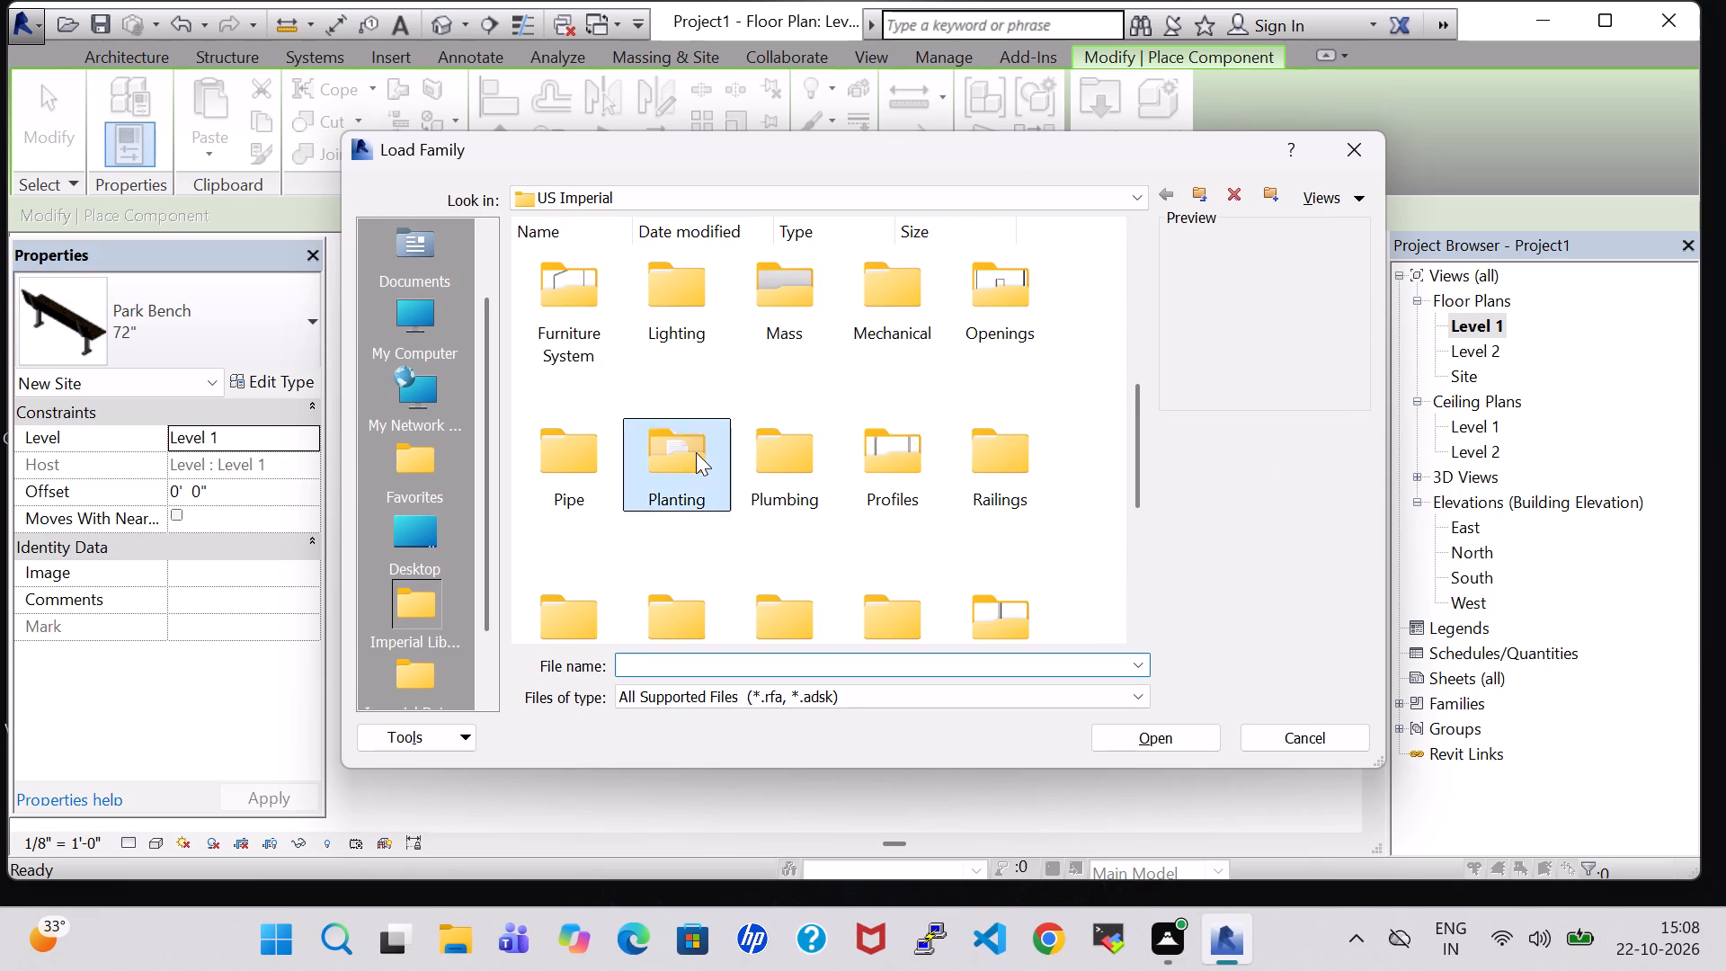
{"action": "left_click", "coordinate": [918, 312]}
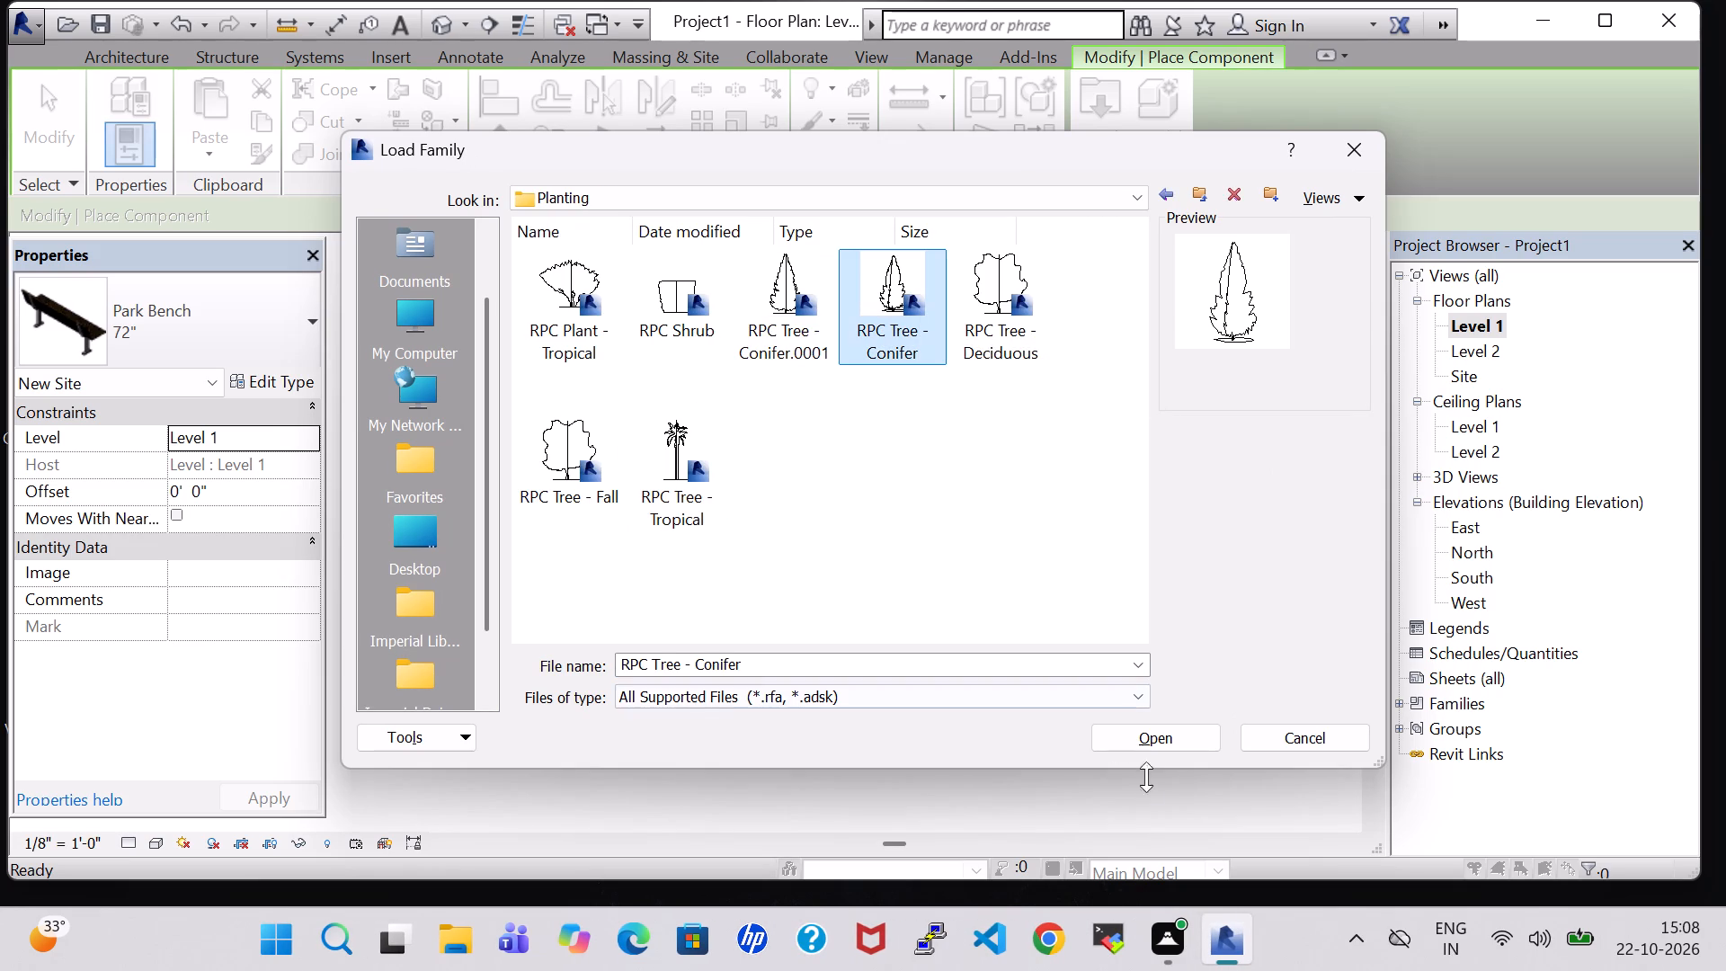
{"action": "left_click", "coordinate": [1156, 743]}
Place two Chinese Juniper - 7' conifers in the WIDE FRONT LAWN, one about 2'-9" from the east wall and one level with it further west.
{"action": "scroll", "coordinate": [898, 630], "scroll_direction": "up", "scroll_amount": 3}
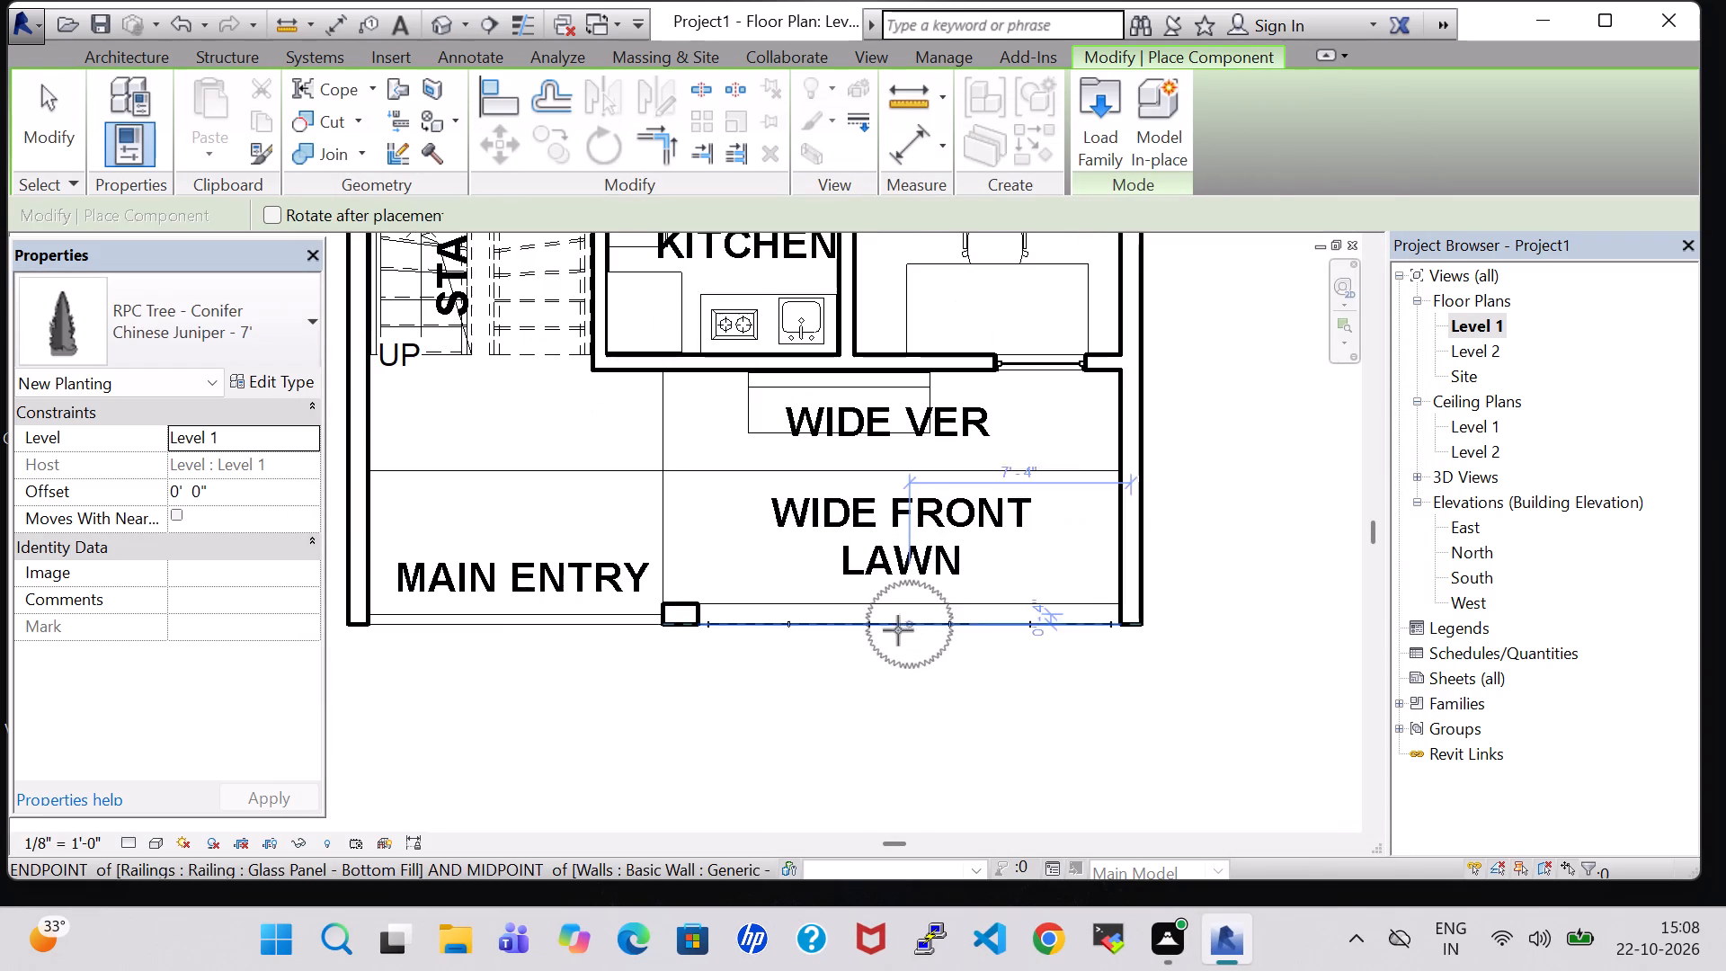
{"action": "left_click", "coordinate": [1048, 544]}
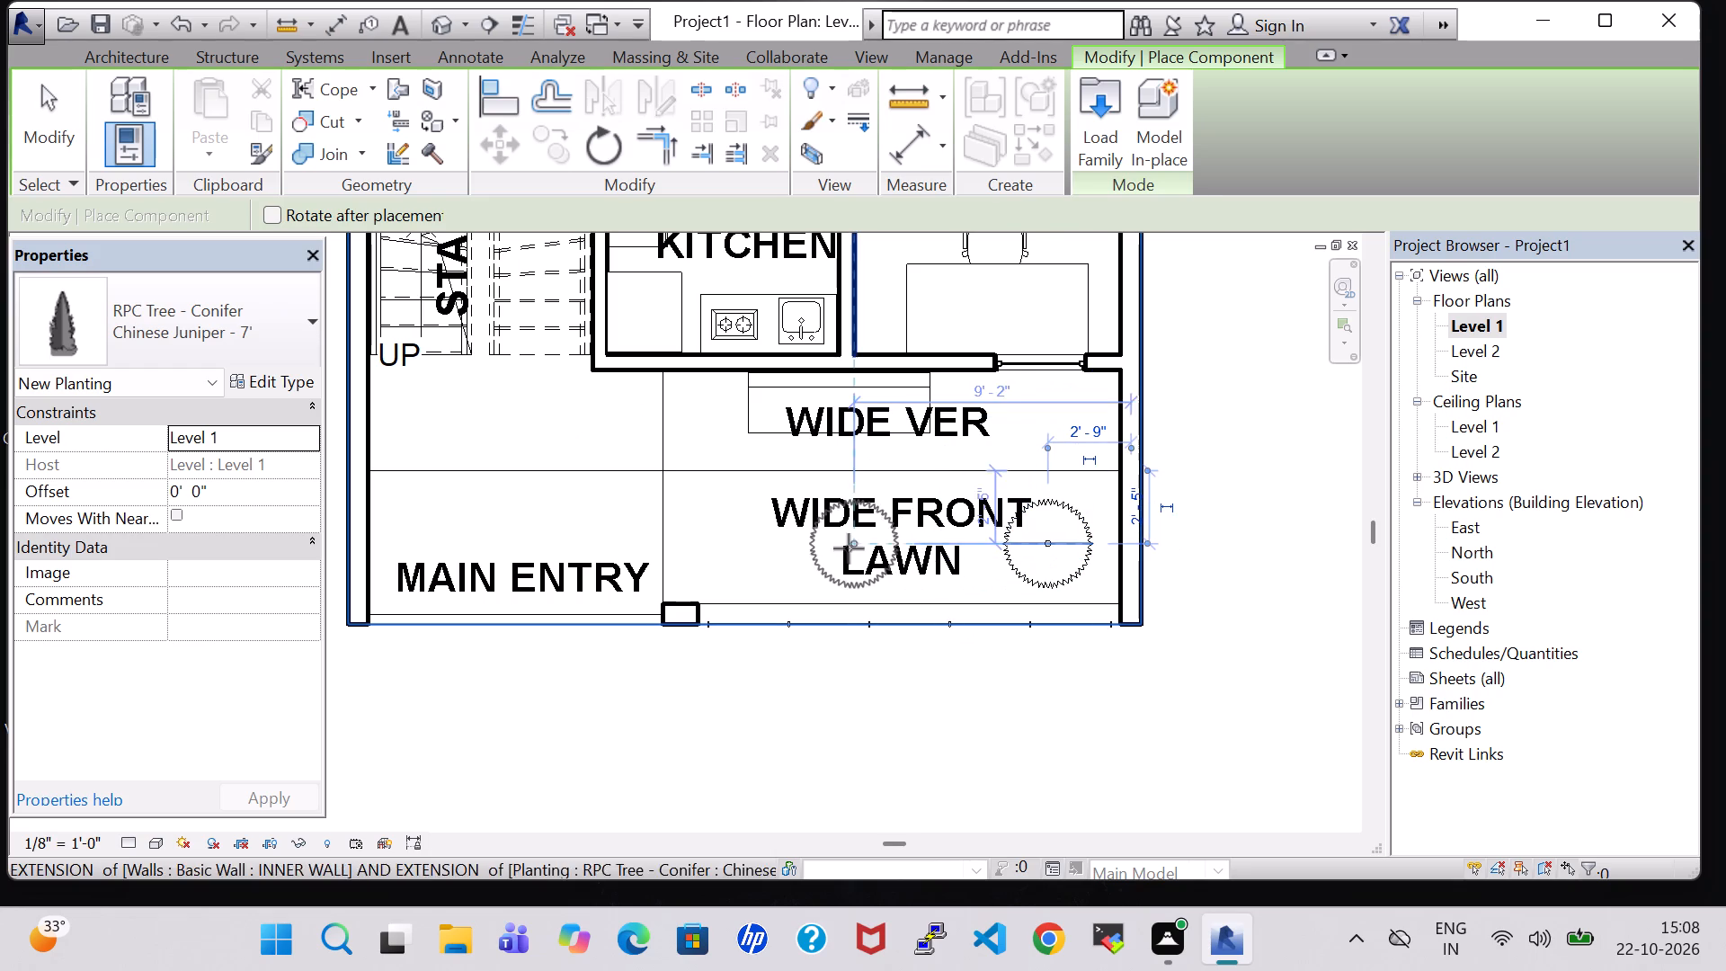
{"action": "left_click", "coordinate": [808, 543]}
{"action": "key", "text": "Escape"}
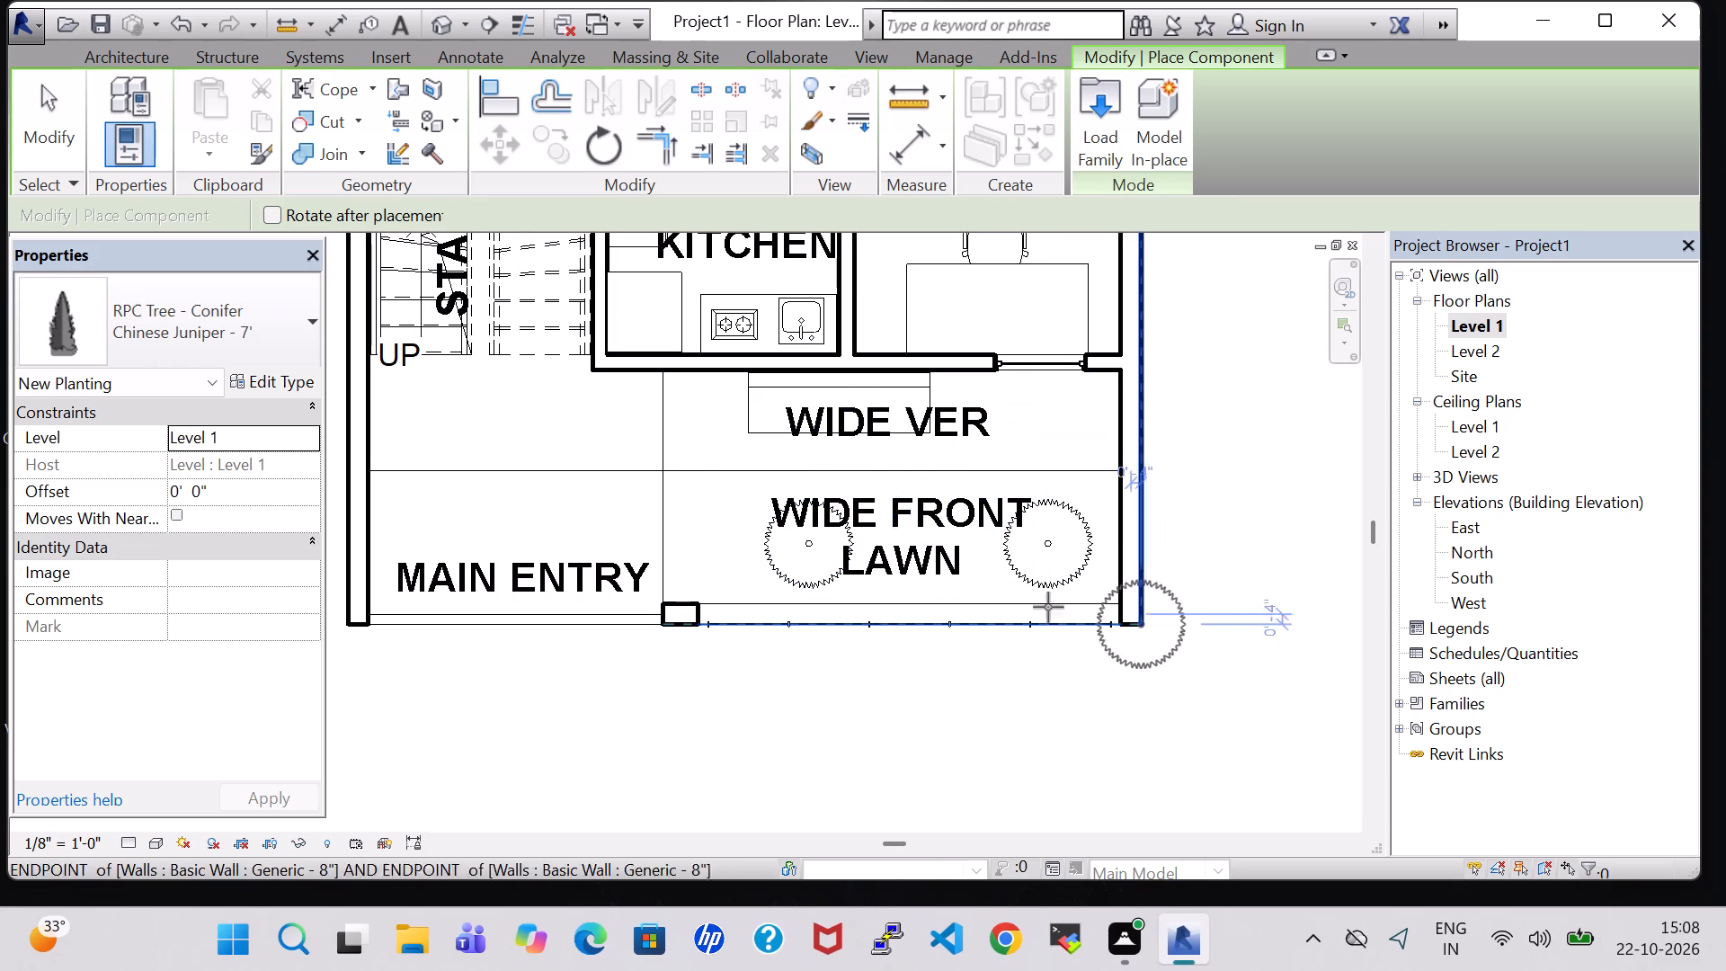
{"action": "key", "text": "Escape"}
In the 3D view, without saving the project, nudge the 72" Park Bench slightly east along the verandah wall.
{"action": "left_click", "coordinate": [431, 32]}
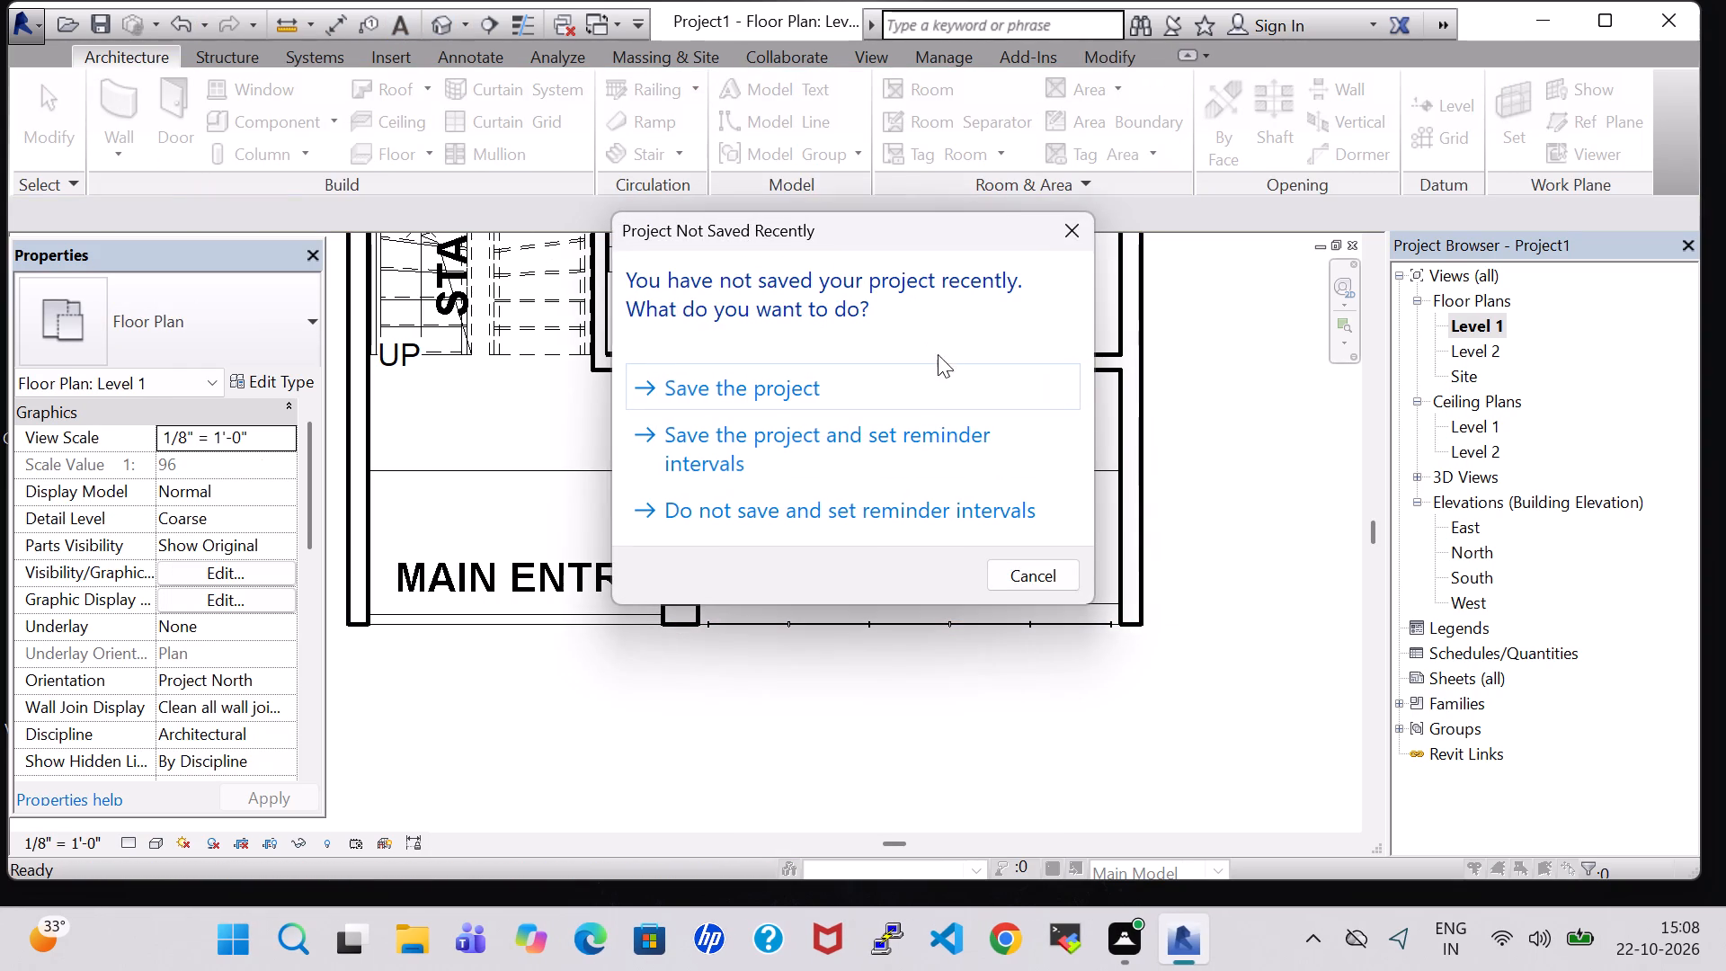
{"action": "left_click", "coordinate": [1090, 236]}
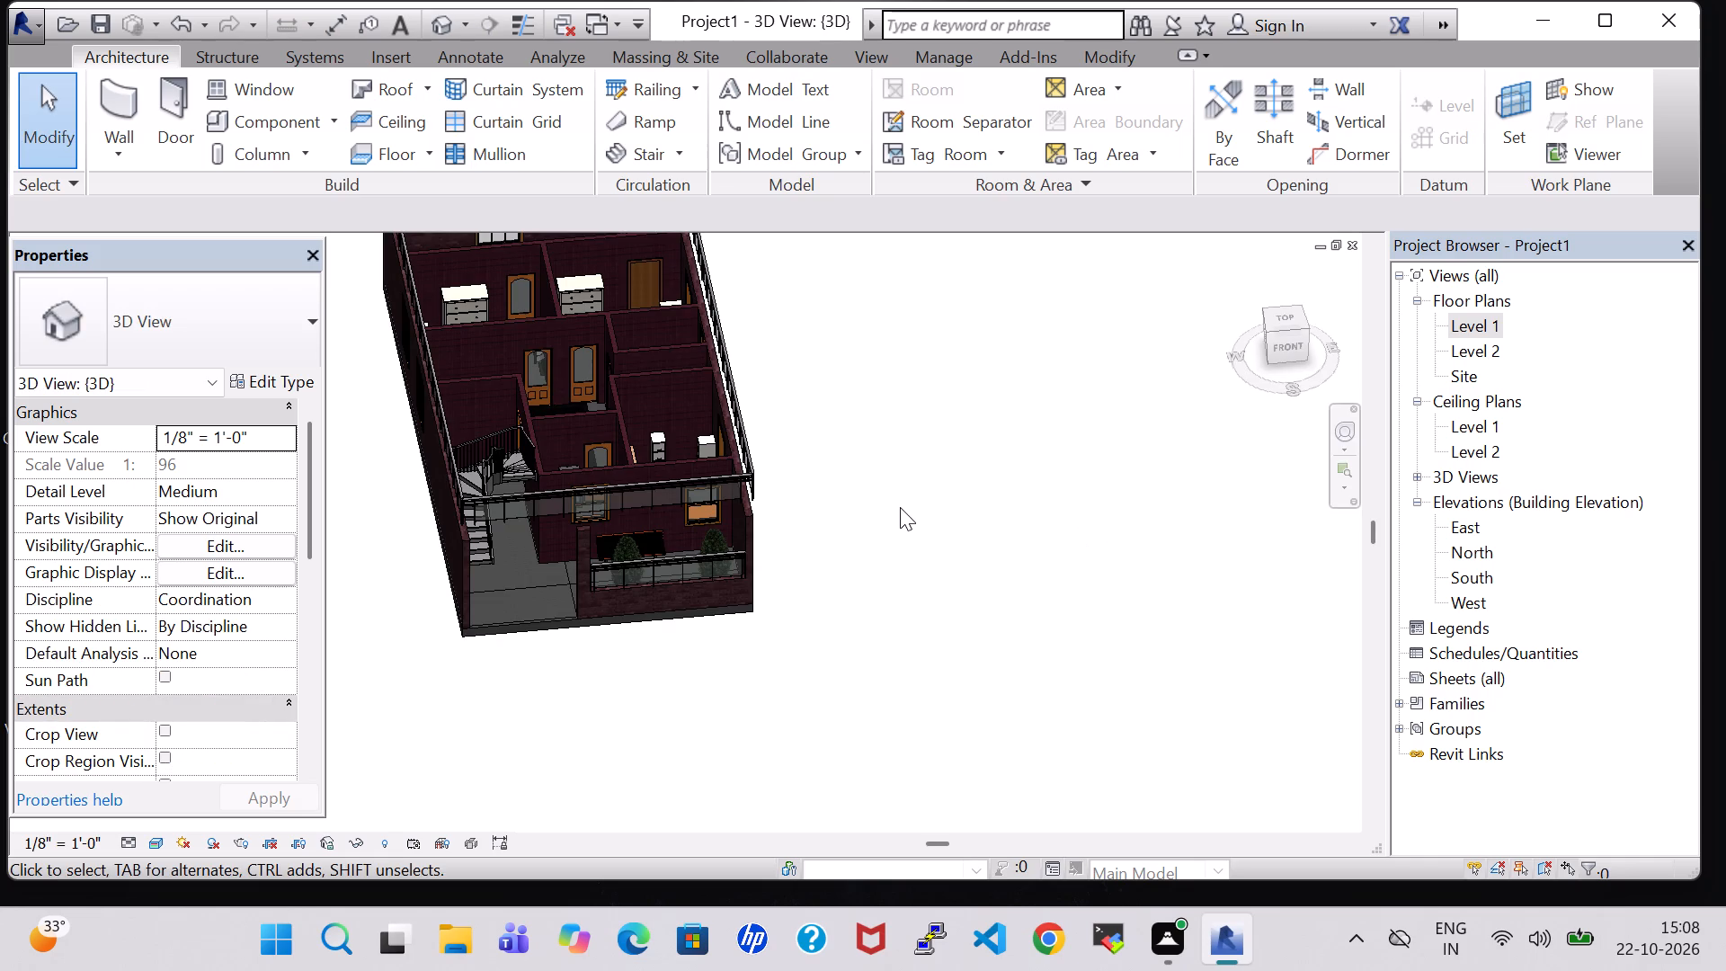
{"action": "middle_click", "coordinate": [888, 488], "text": "shift"}
{"action": "middle_click_drag", "start_coordinate": [886, 488], "coordinate": [828, 460], "text": "shift"}
{"action": "middle_click", "coordinate": [828, 459], "text": "shift"}
{"action": "middle_click_drag", "start_coordinate": [826, 454], "coordinate": [823, 446], "text": "shift"}
{"action": "middle_click", "coordinate": [820, 438], "text": "shift"}
{"action": "middle_click", "coordinate": [816, 432], "text": "shift"}
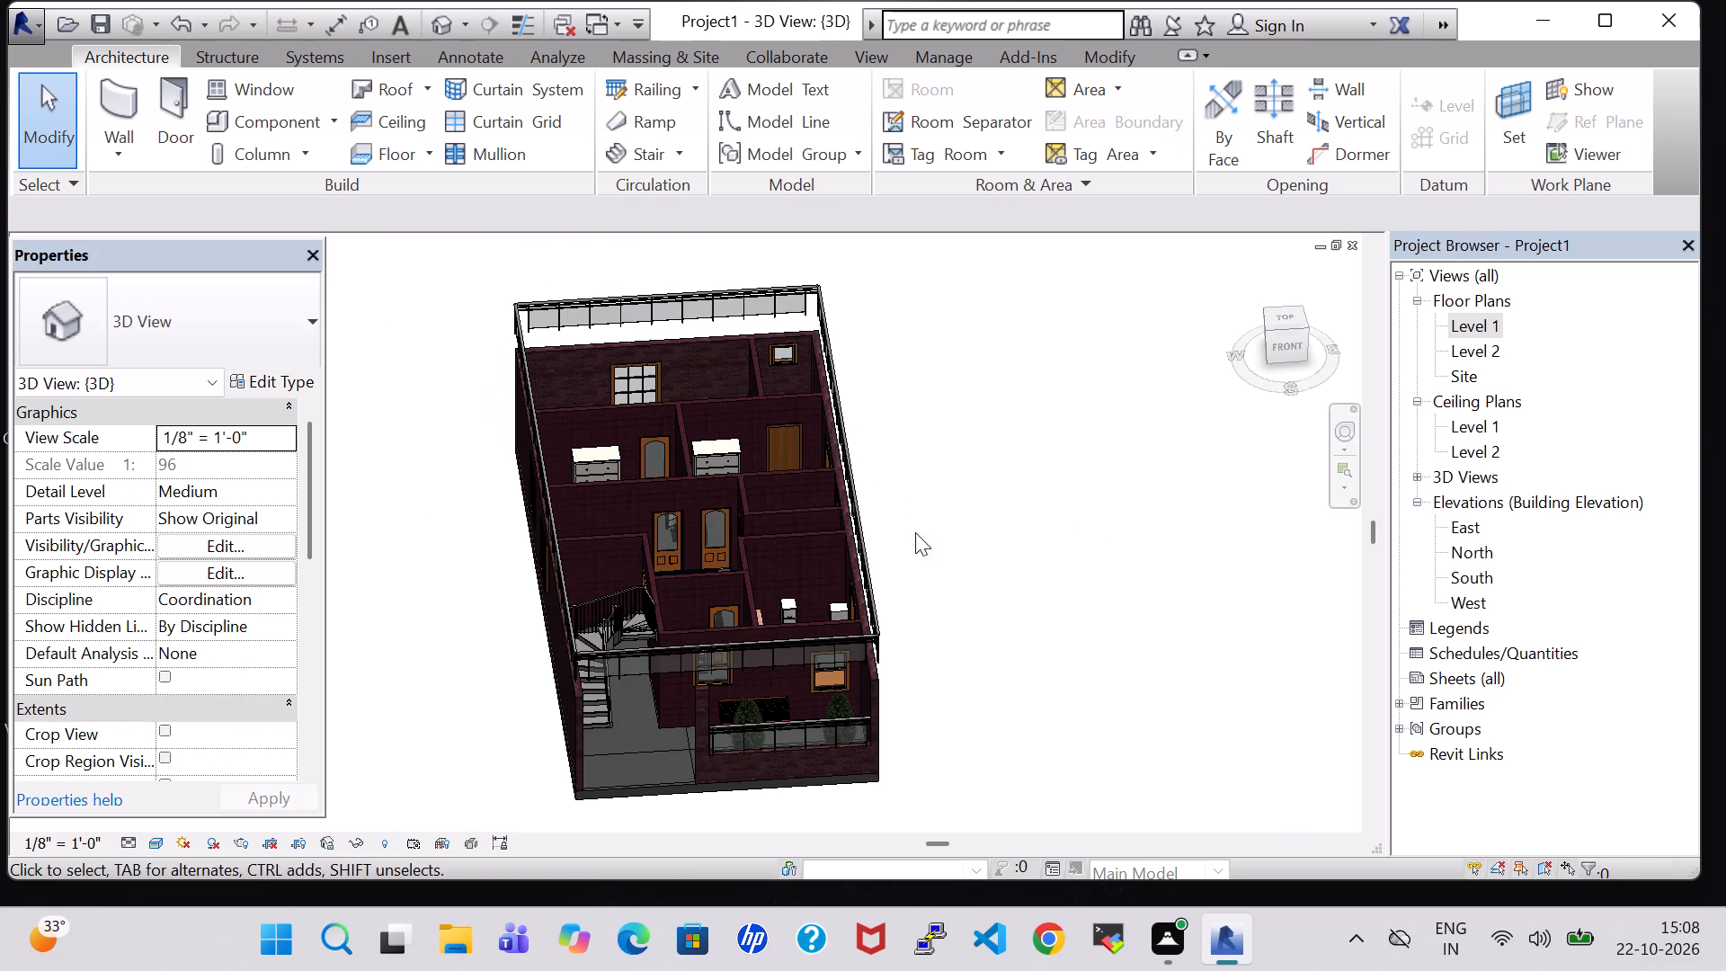
{"action": "middle_click_drag", "start_coordinate": [979, 676], "coordinate": [948, 579], "text": "shift"}
{"action": "middle_click_drag", "start_coordinate": [953, 580], "coordinate": [954, 582]}
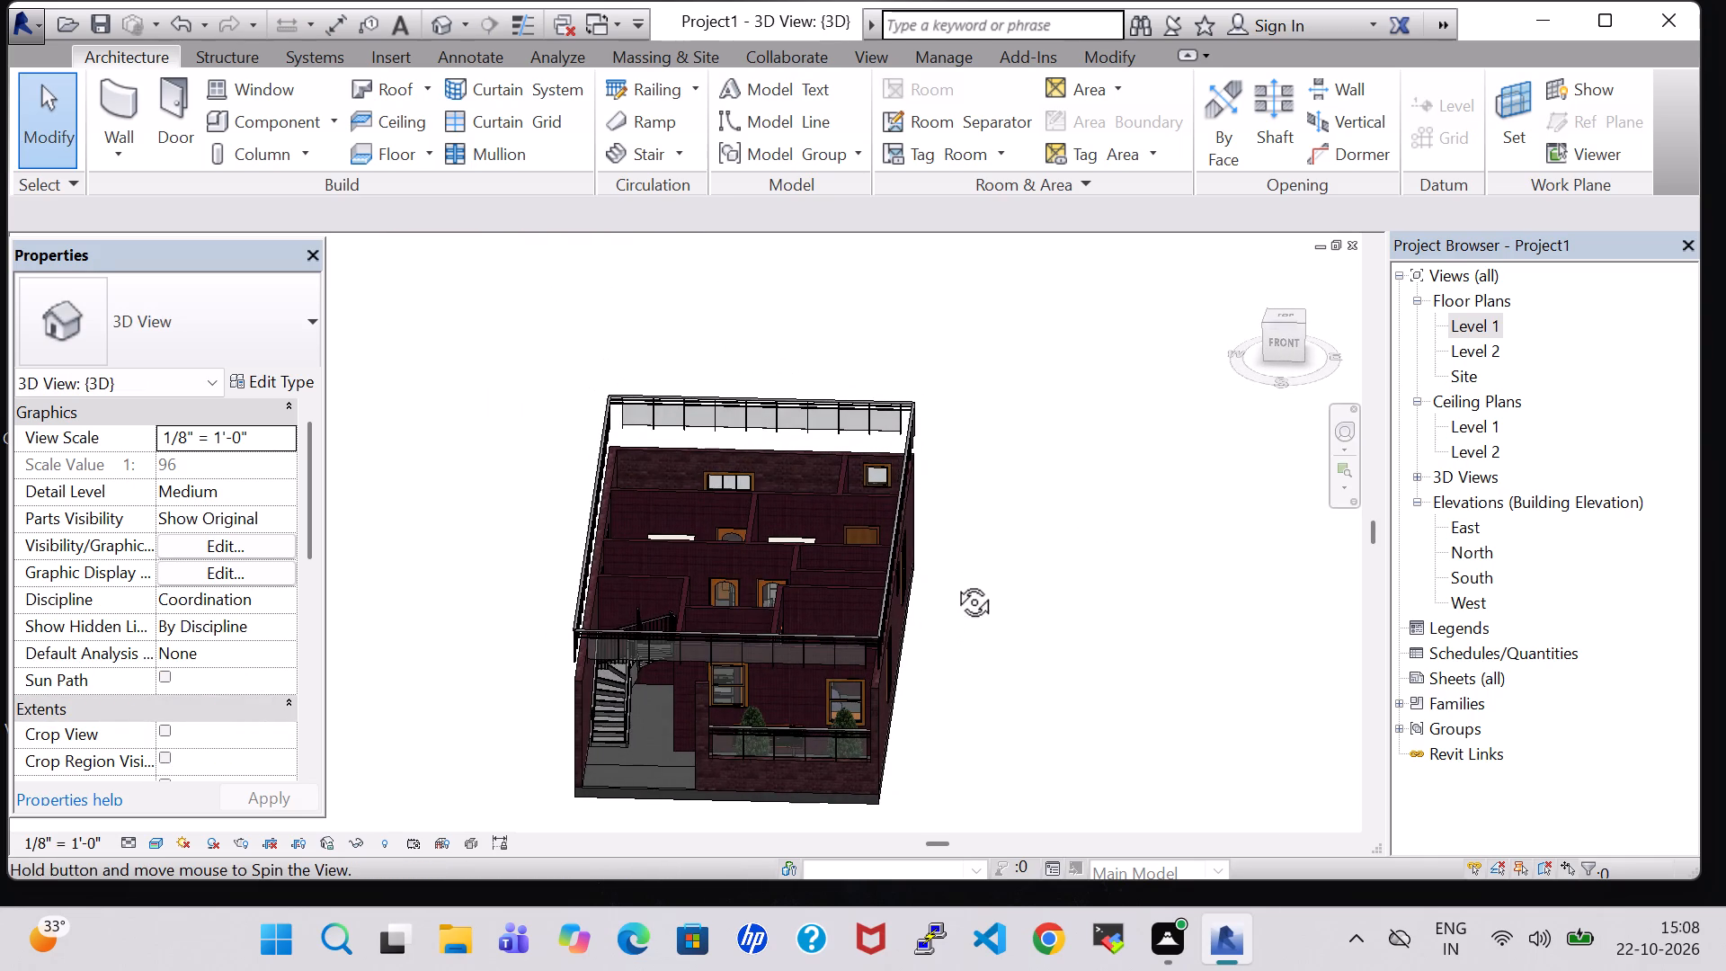
{"action": "middle_click_drag", "start_coordinate": [954, 582], "coordinate": [971, 762]}
{"action": "left_click", "coordinate": [782, 685]}
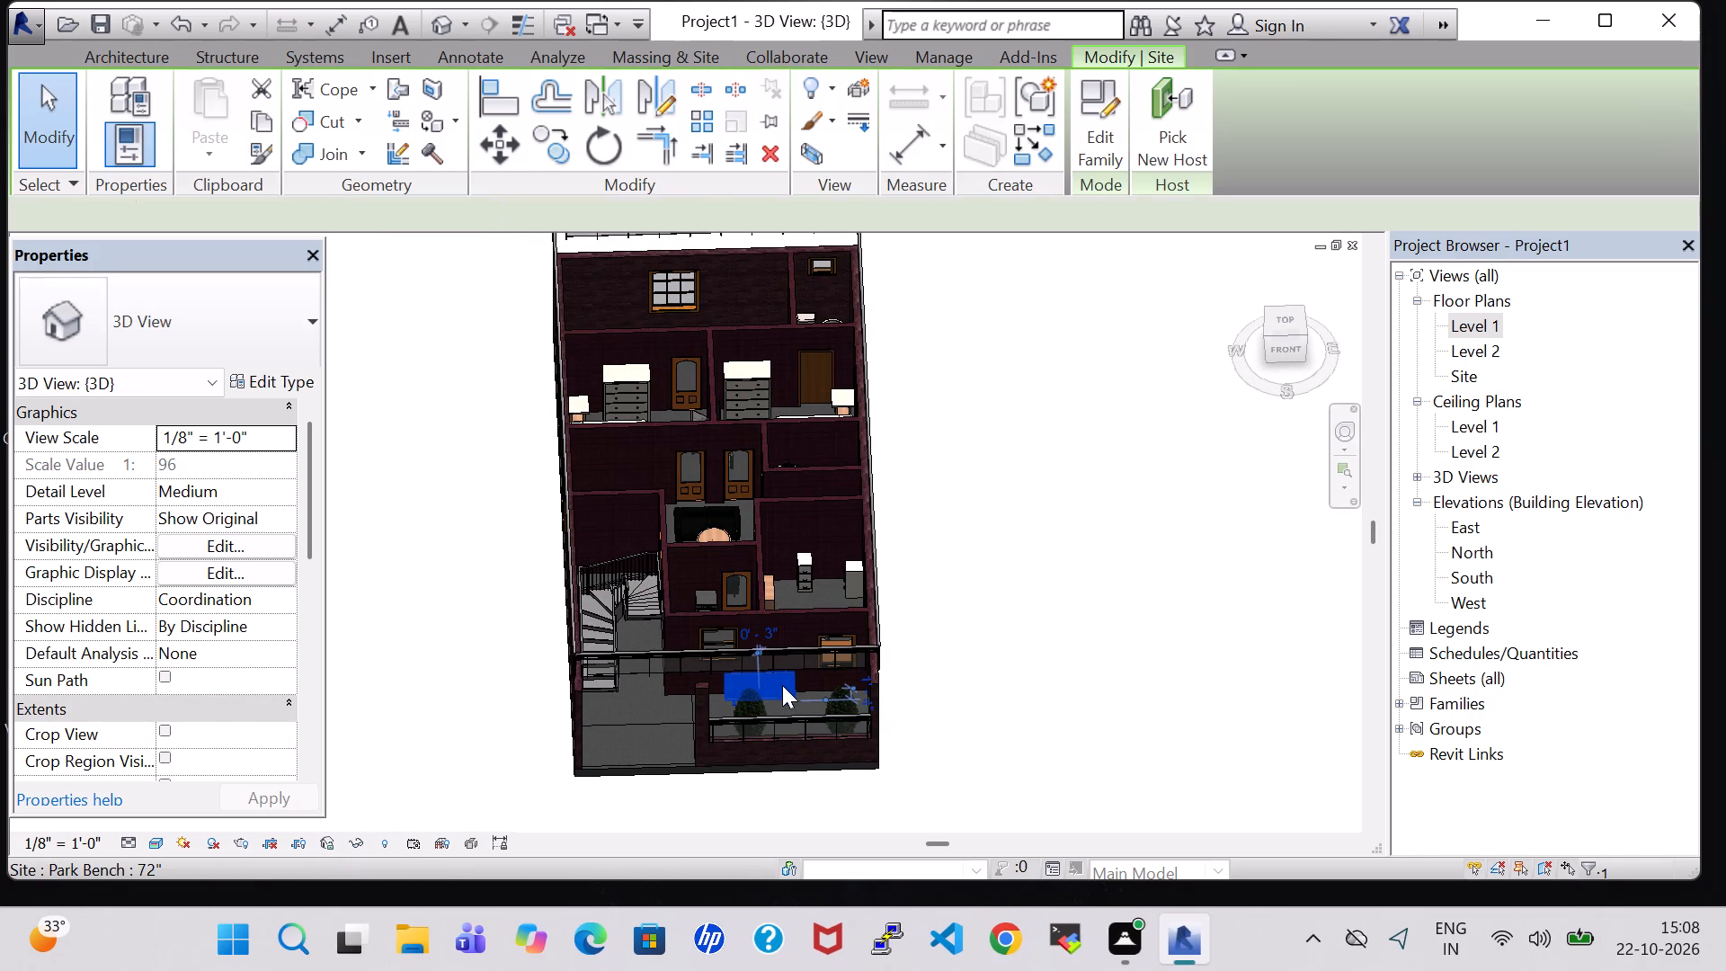
{"action": "key", "text": "Right"}
{"action": "key", "text": "Right"}
{"action": "key", "text": "Right"}
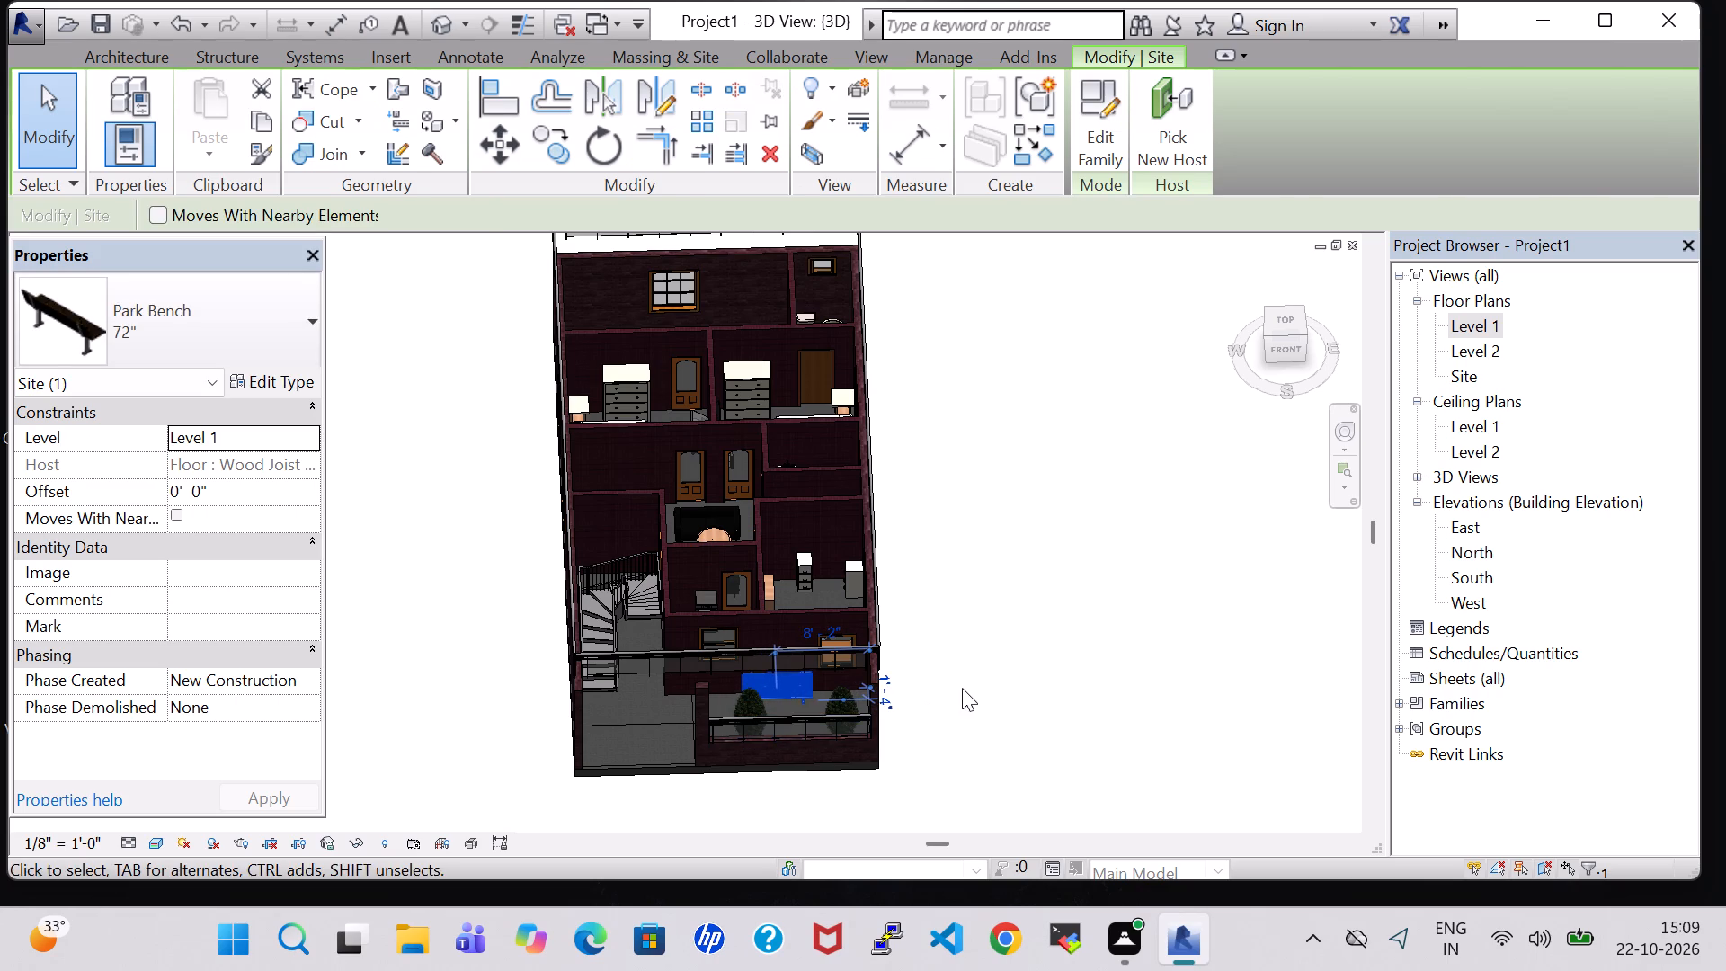
{"action": "left_click", "coordinate": [962, 688]}
Nudge the west Chinese Juniper tree slightly west in the front lawn.
{"action": "left_click", "coordinate": [741, 711]}
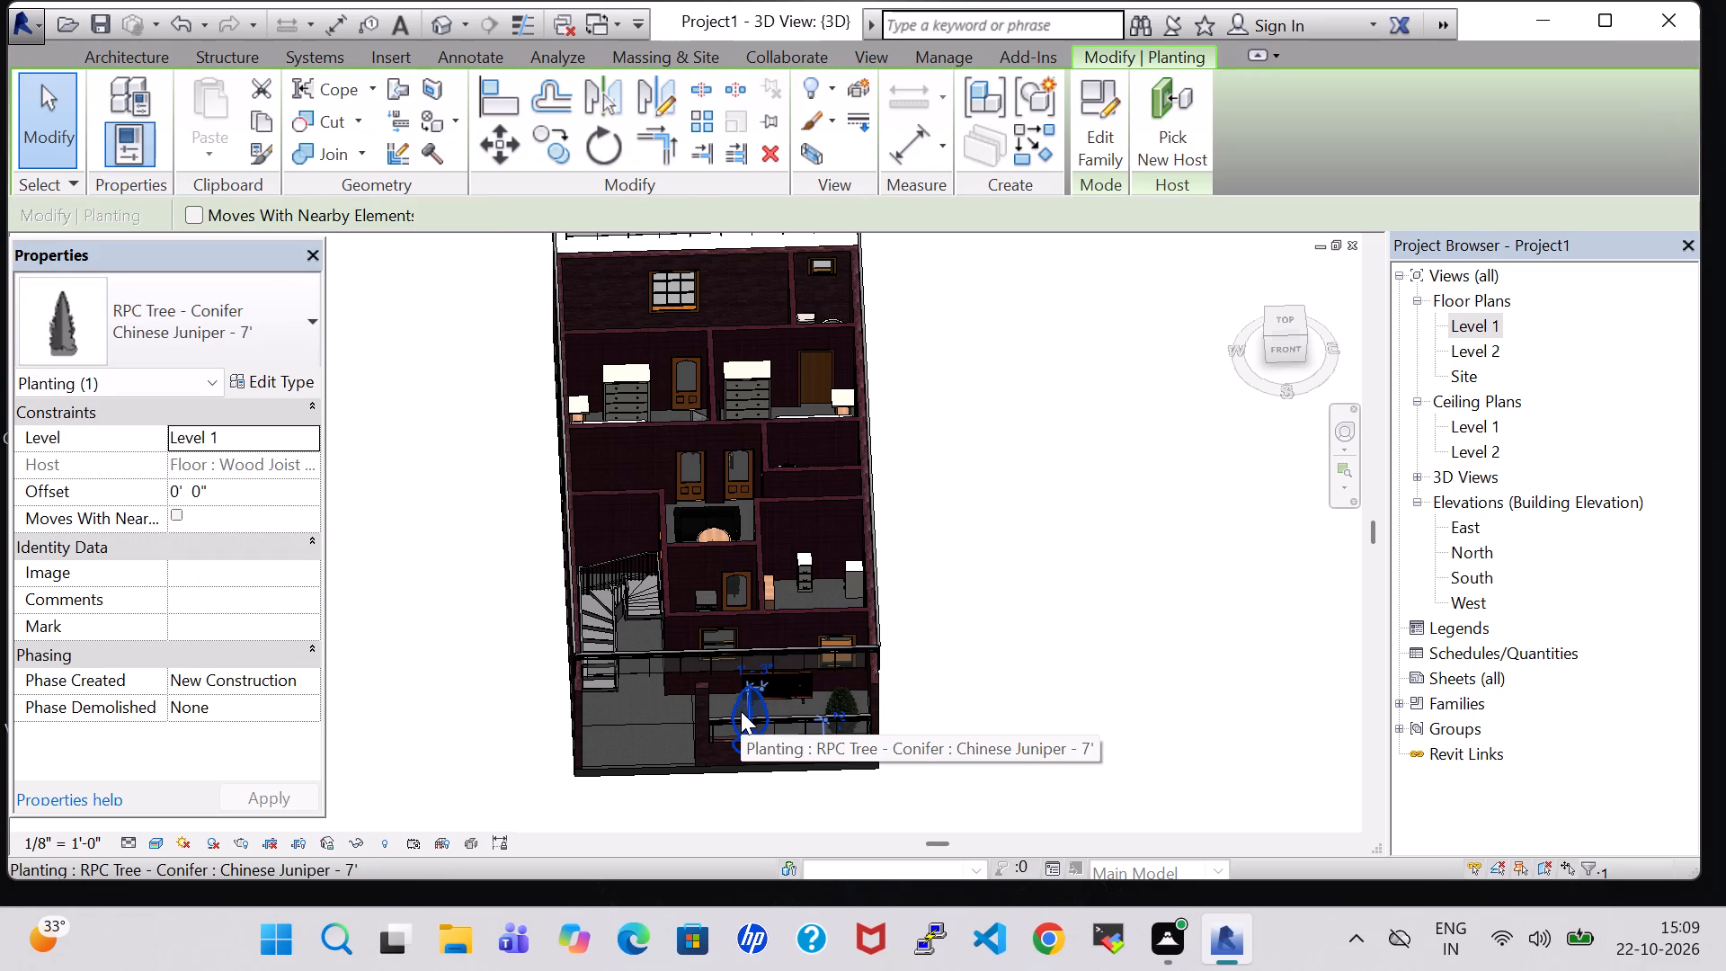
{"action": "key", "text": "Left"}
{"action": "key", "text": "Left"}
{"action": "key", "text": "Left"}
{"action": "left_click", "coordinate": [1154, 693]}
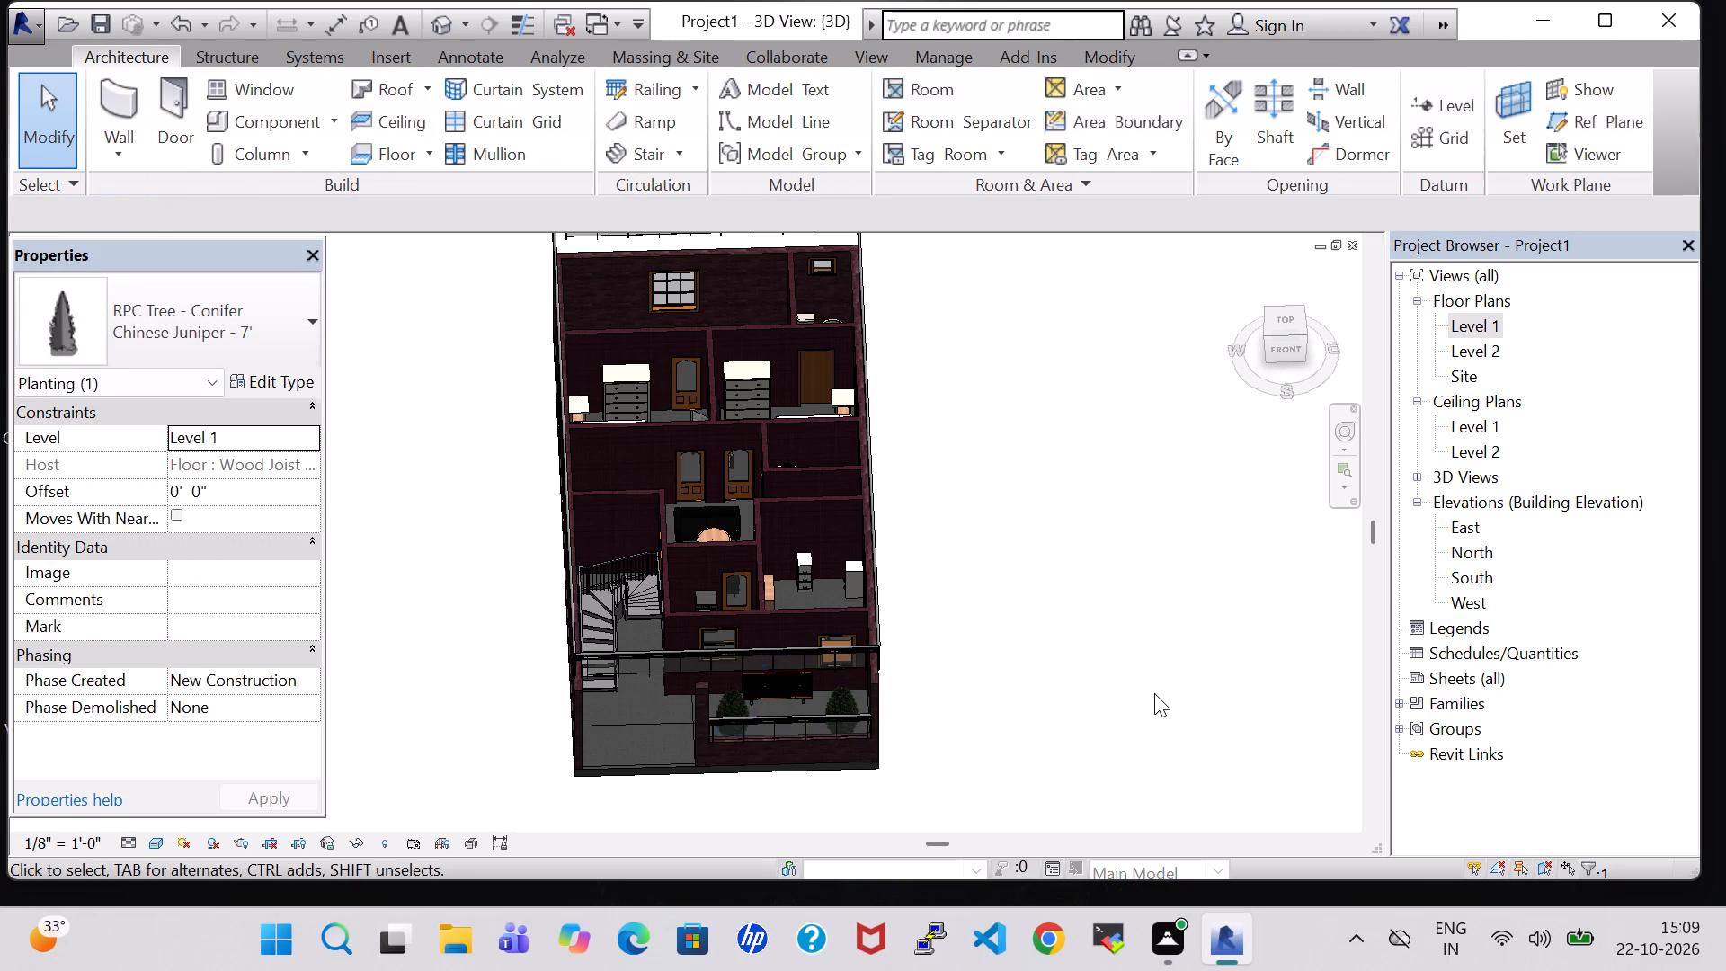
Return to the Level 1 floor plan and load the Table-Coffee family from the library's Furniture > Tables folder.
{"action": "double_click", "coordinate": [1472, 326]}
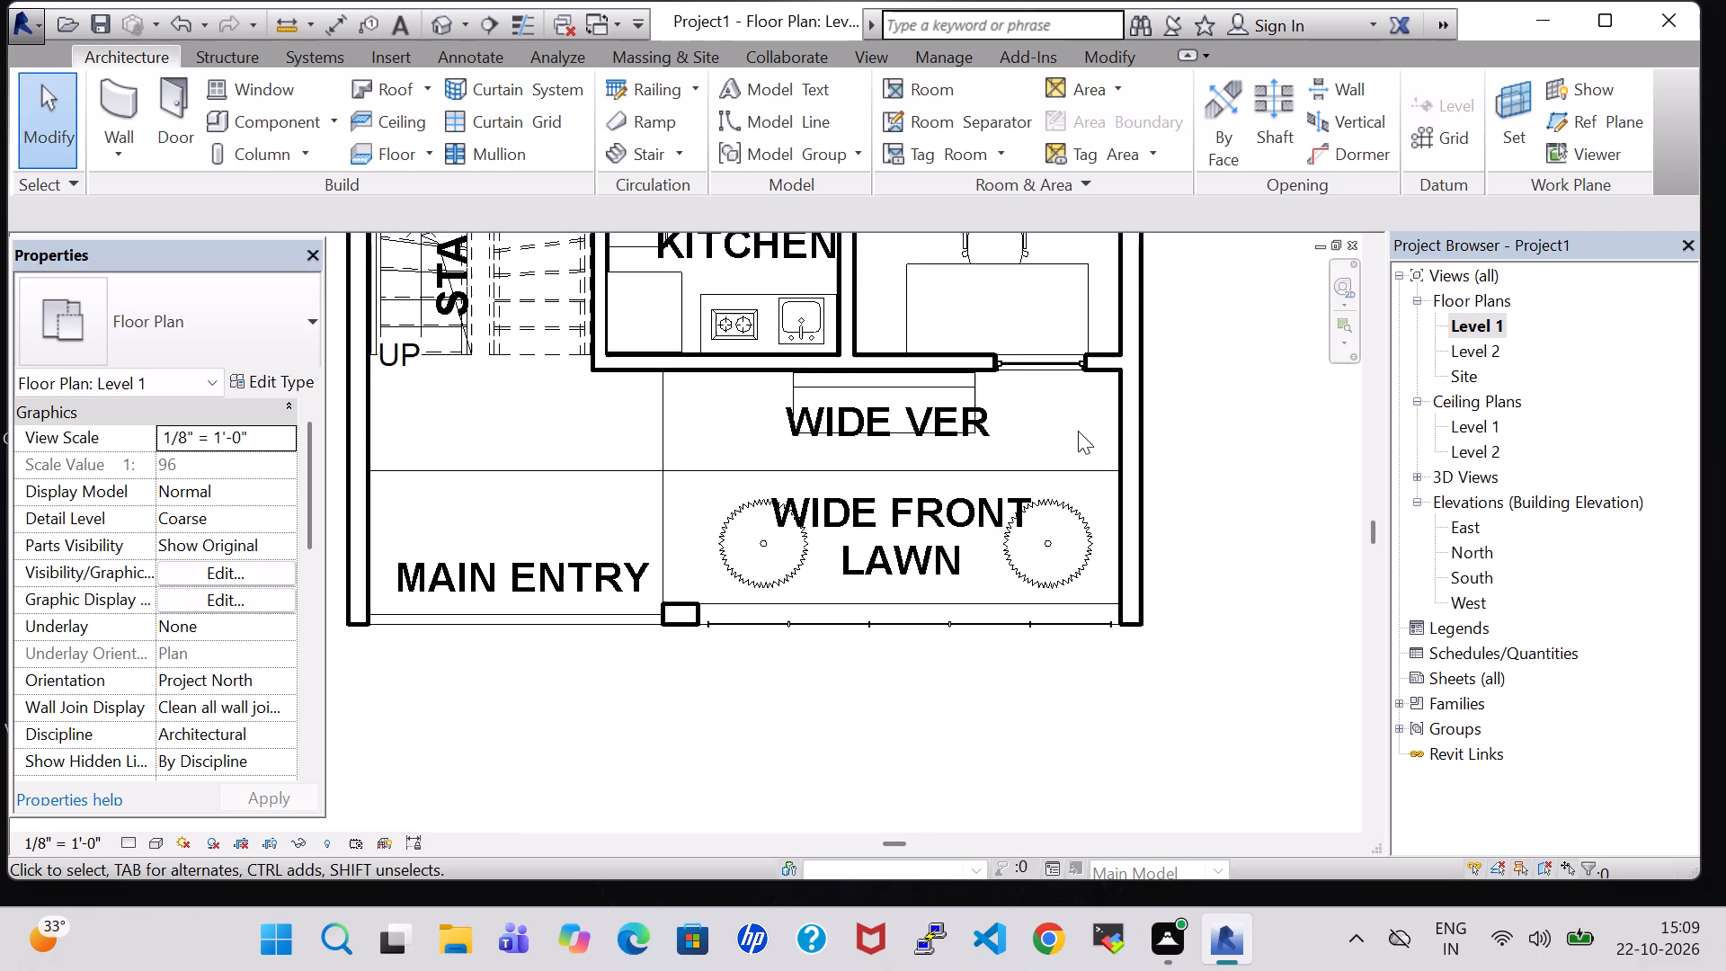
{"action": "scroll", "coordinate": [1068, 441], "scroll_direction": "down", "scroll_amount": 1}
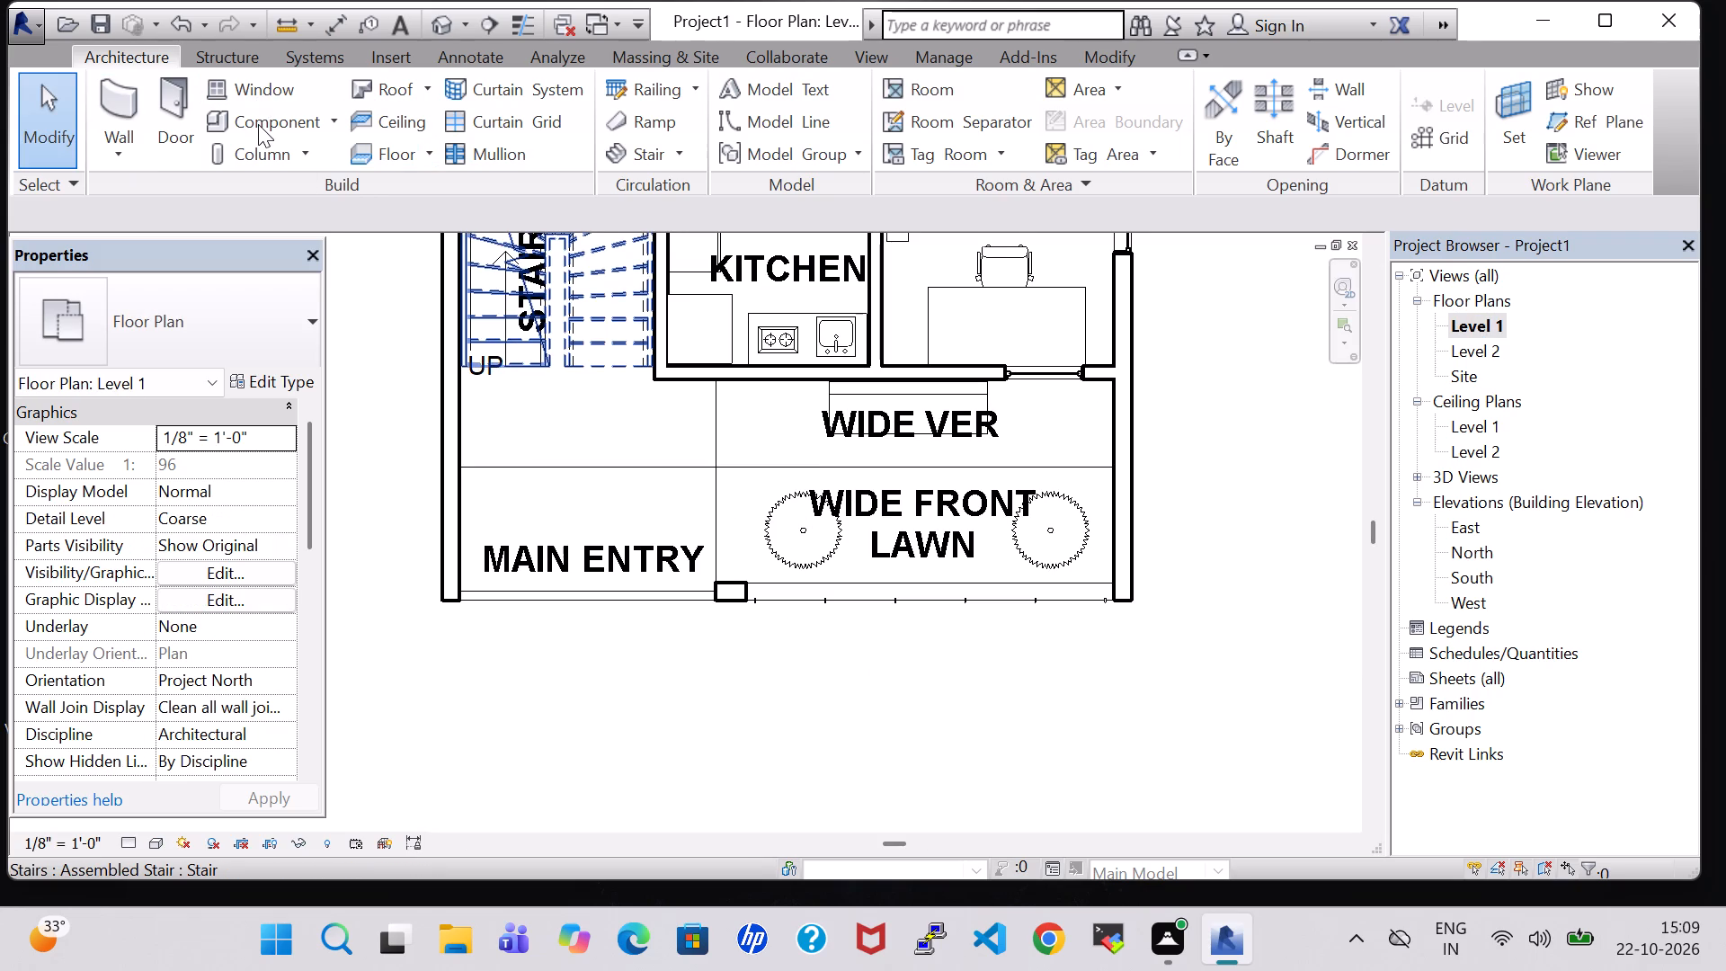
{"action": "left_click", "coordinate": [258, 124]}
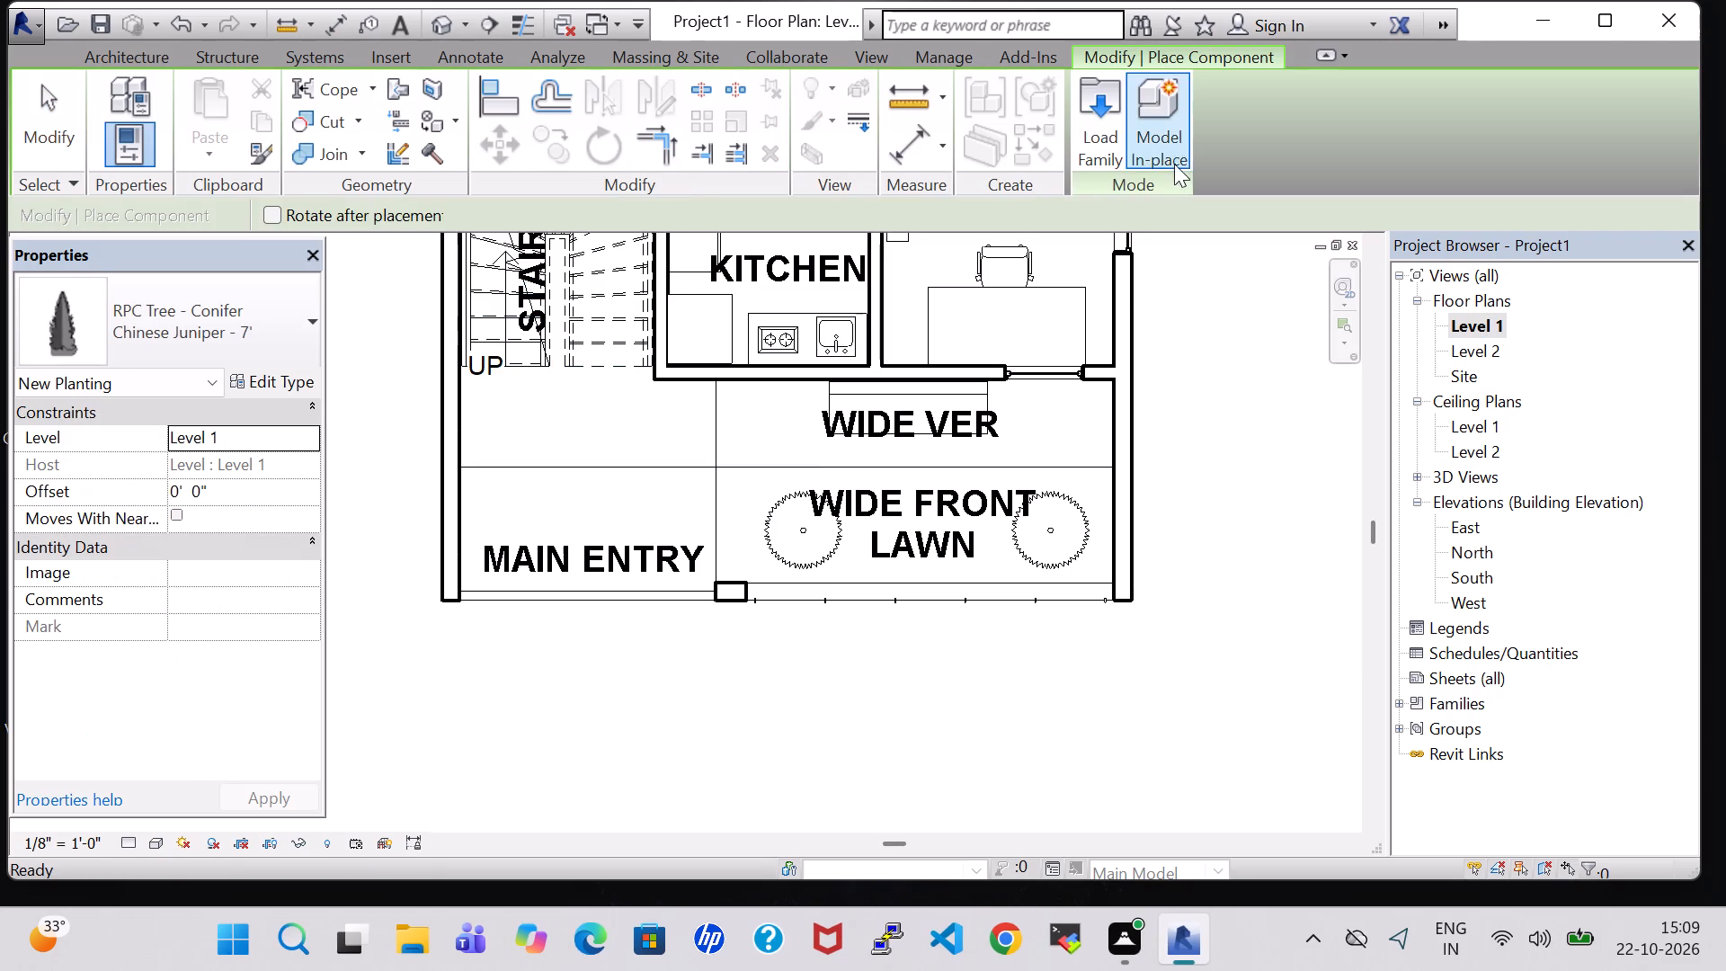
{"action": "left_click", "coordinate": [1121, 145]}
{"action": "scroll", "coordinate": [1036, 396], "scroll_direction": "down", "scroll_amount": 1}
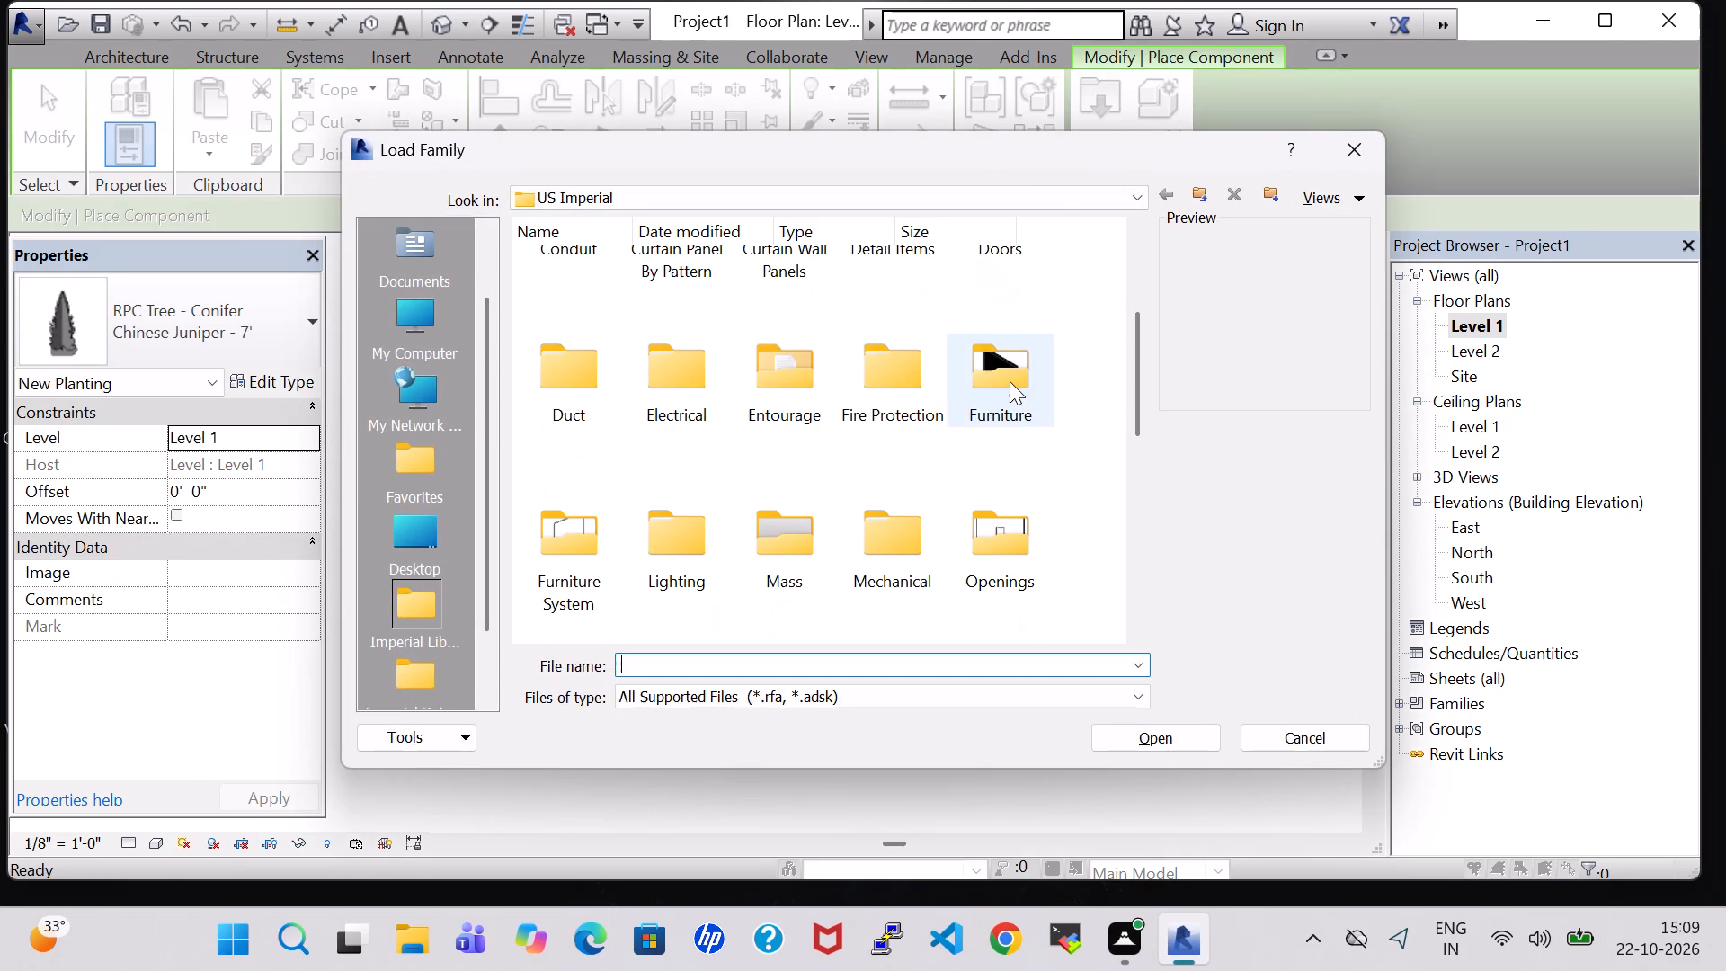
{"action": "double_click", "coordinate": [1010, 381]}
{"action": "double_click", "coordinate": [893, 285]}
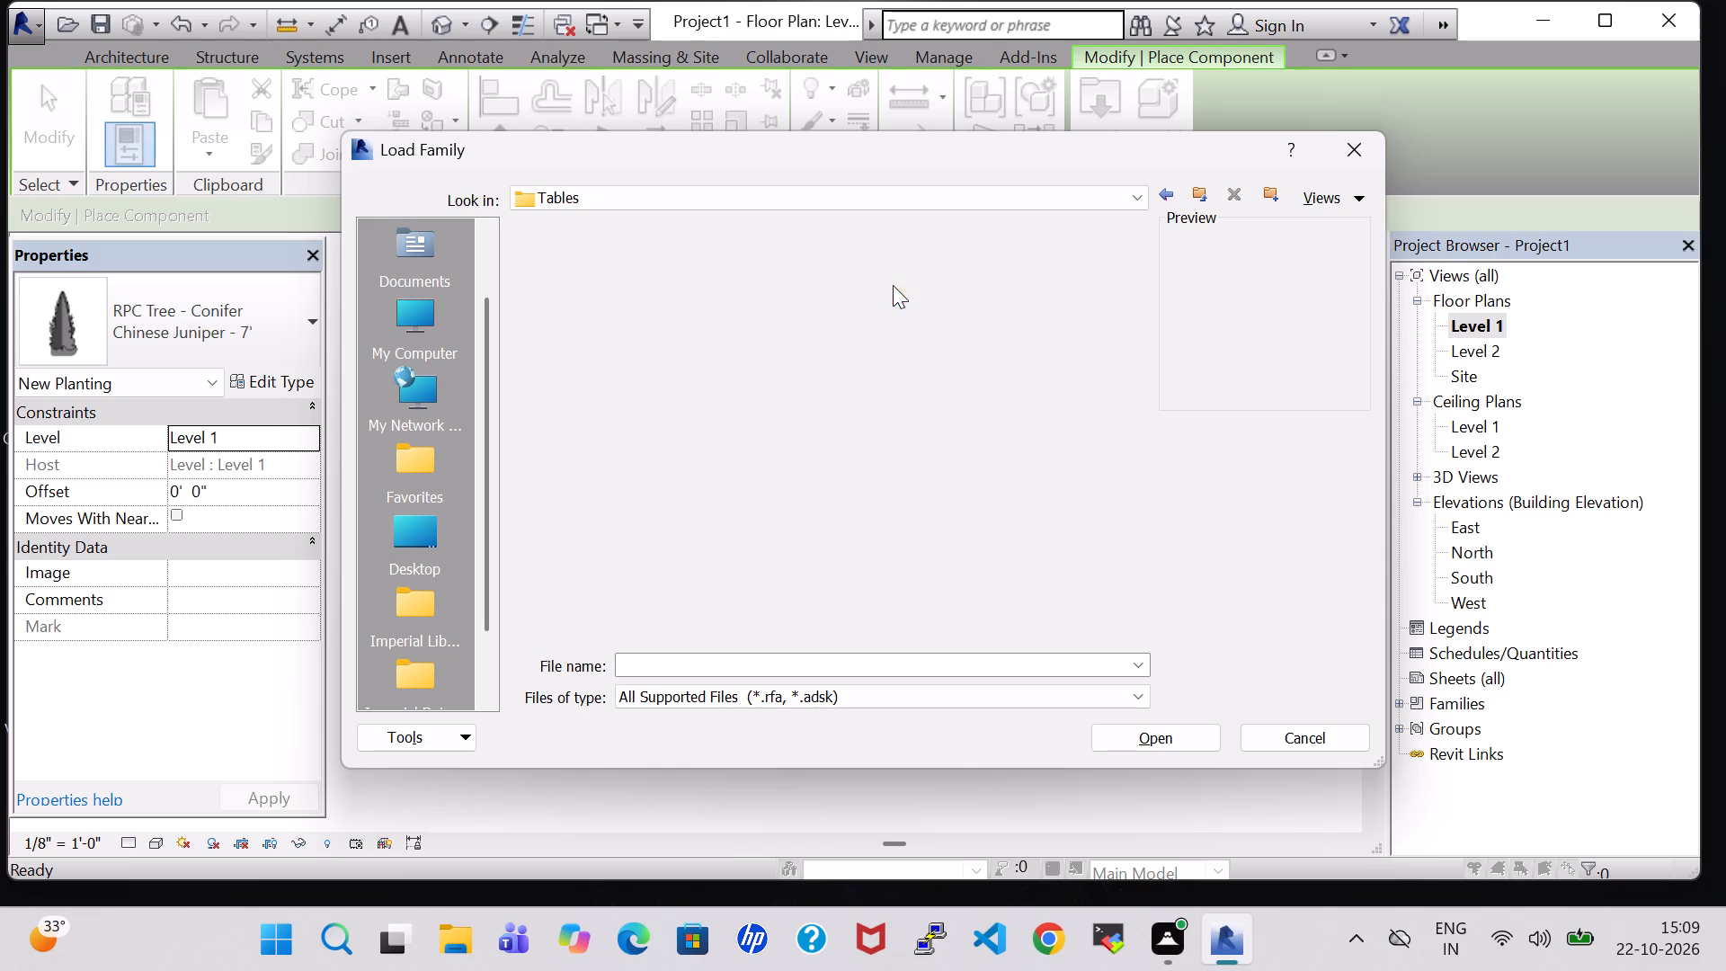
{"action": "left_click", "coordinate": [700, 294]}
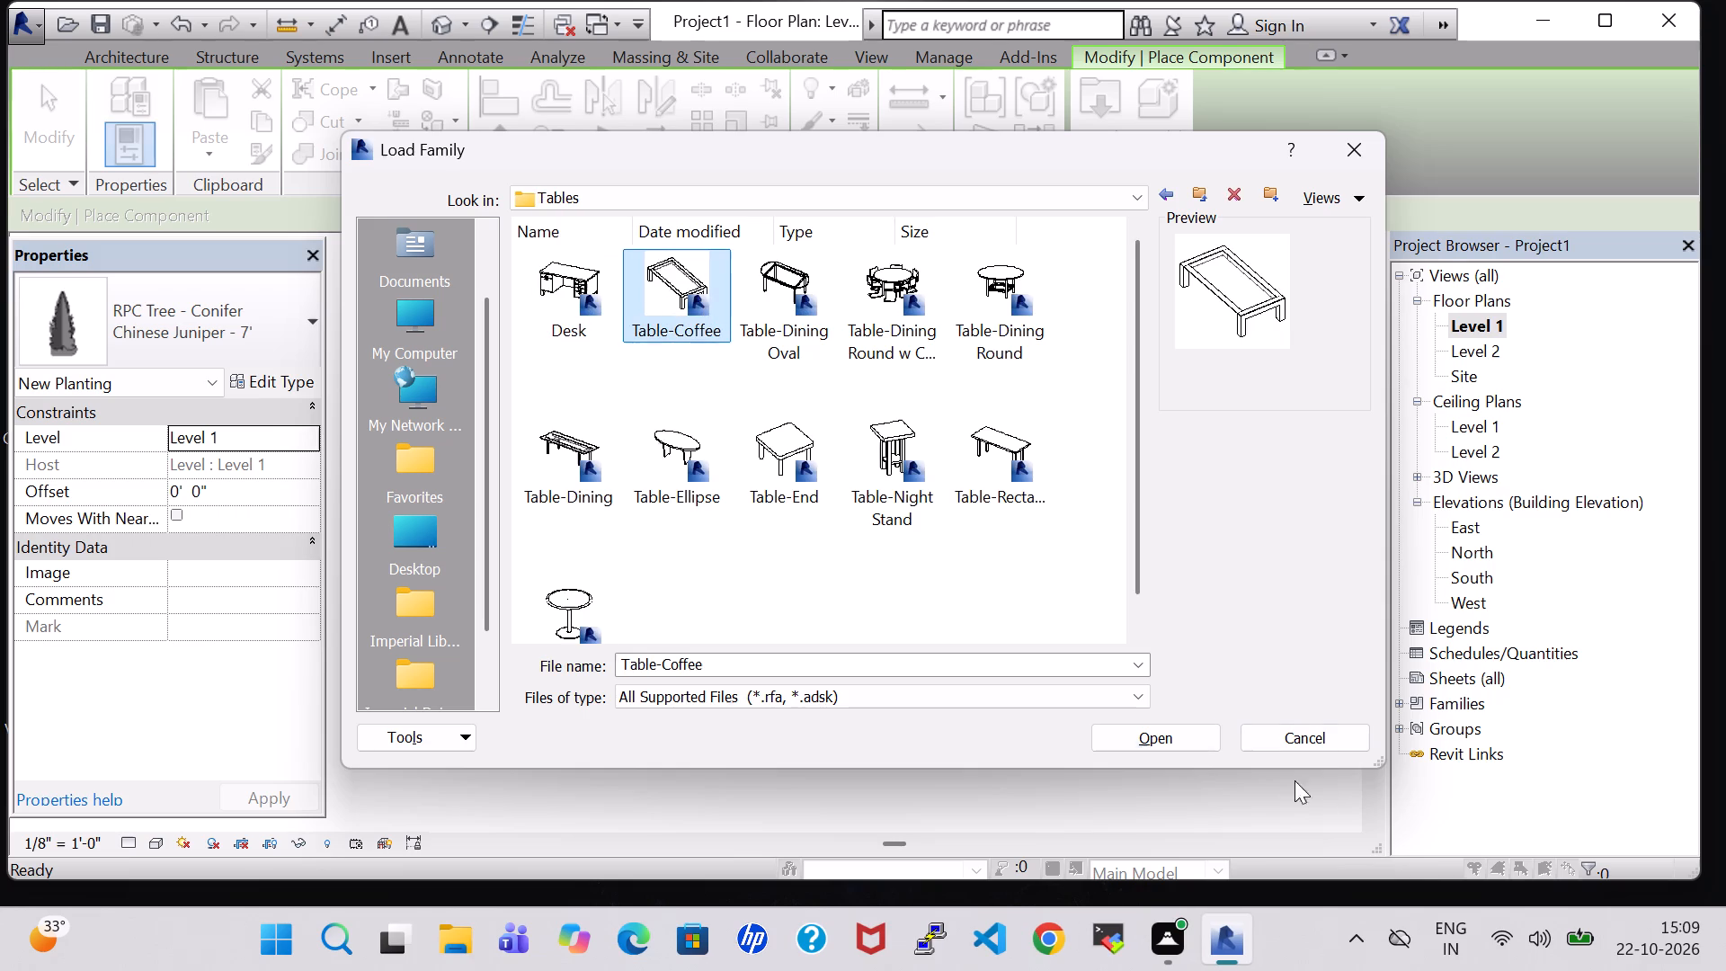
{"action": "left_click", "coordinate": [1199, 737]}
Place a 24" x 24" x 24" Table-Coffee just south of the Park Bench and check it in the 3D view.
{"action": "scroll", "coordinate": [762, 445], "scroll_direction": "up", "scroll_amount": 2}
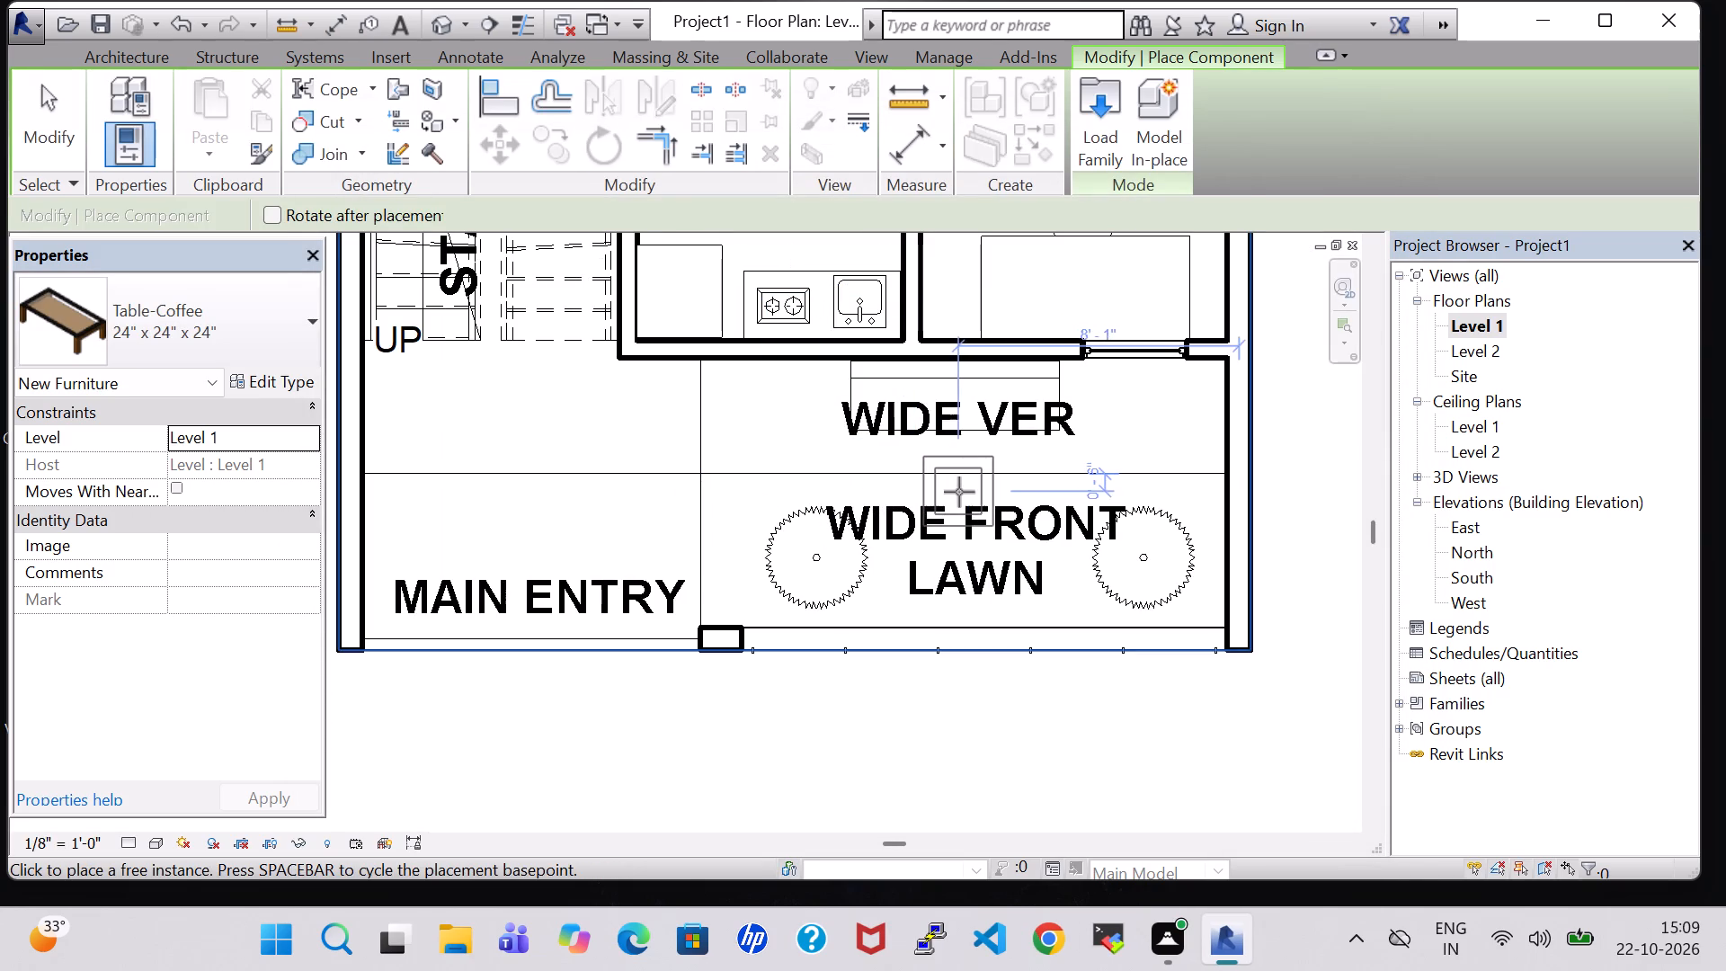
{"action": "left_click", "coordinate": [959, 487]}
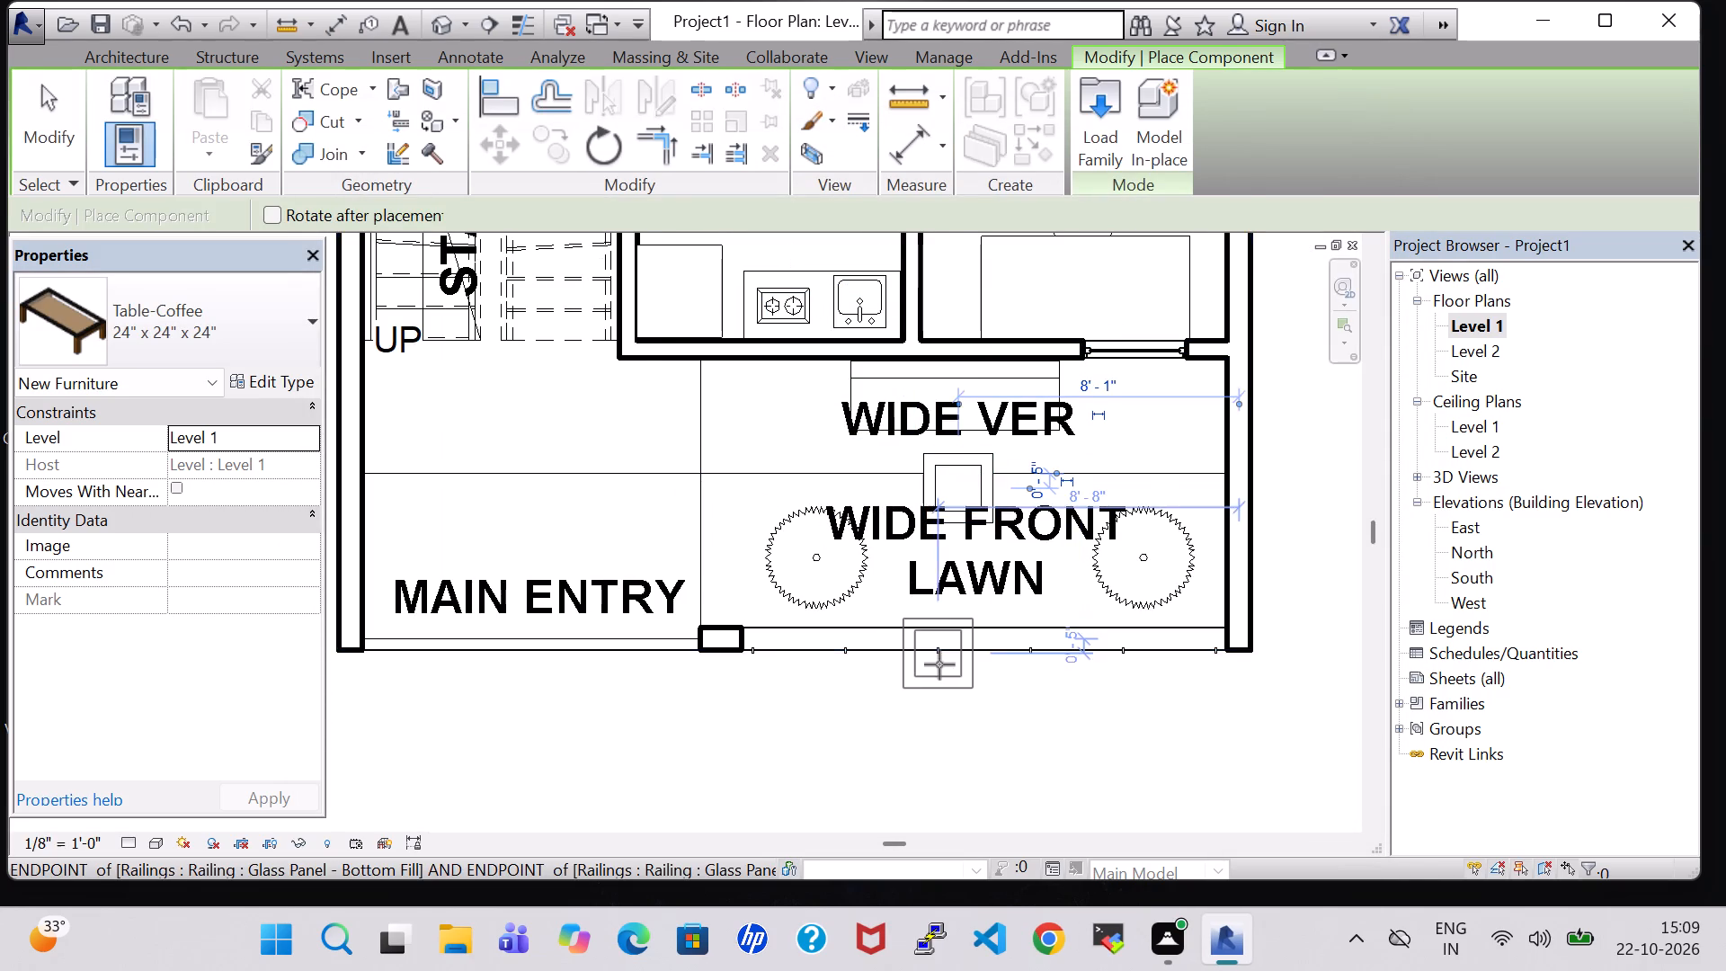
{"action": "scroll", "coordinate": [937, 664], "scroll_direction": "down", "scroll_amount": 2}
{"action": "key", "text": "Escape"}
{"action": "key", "text": "Escape"}
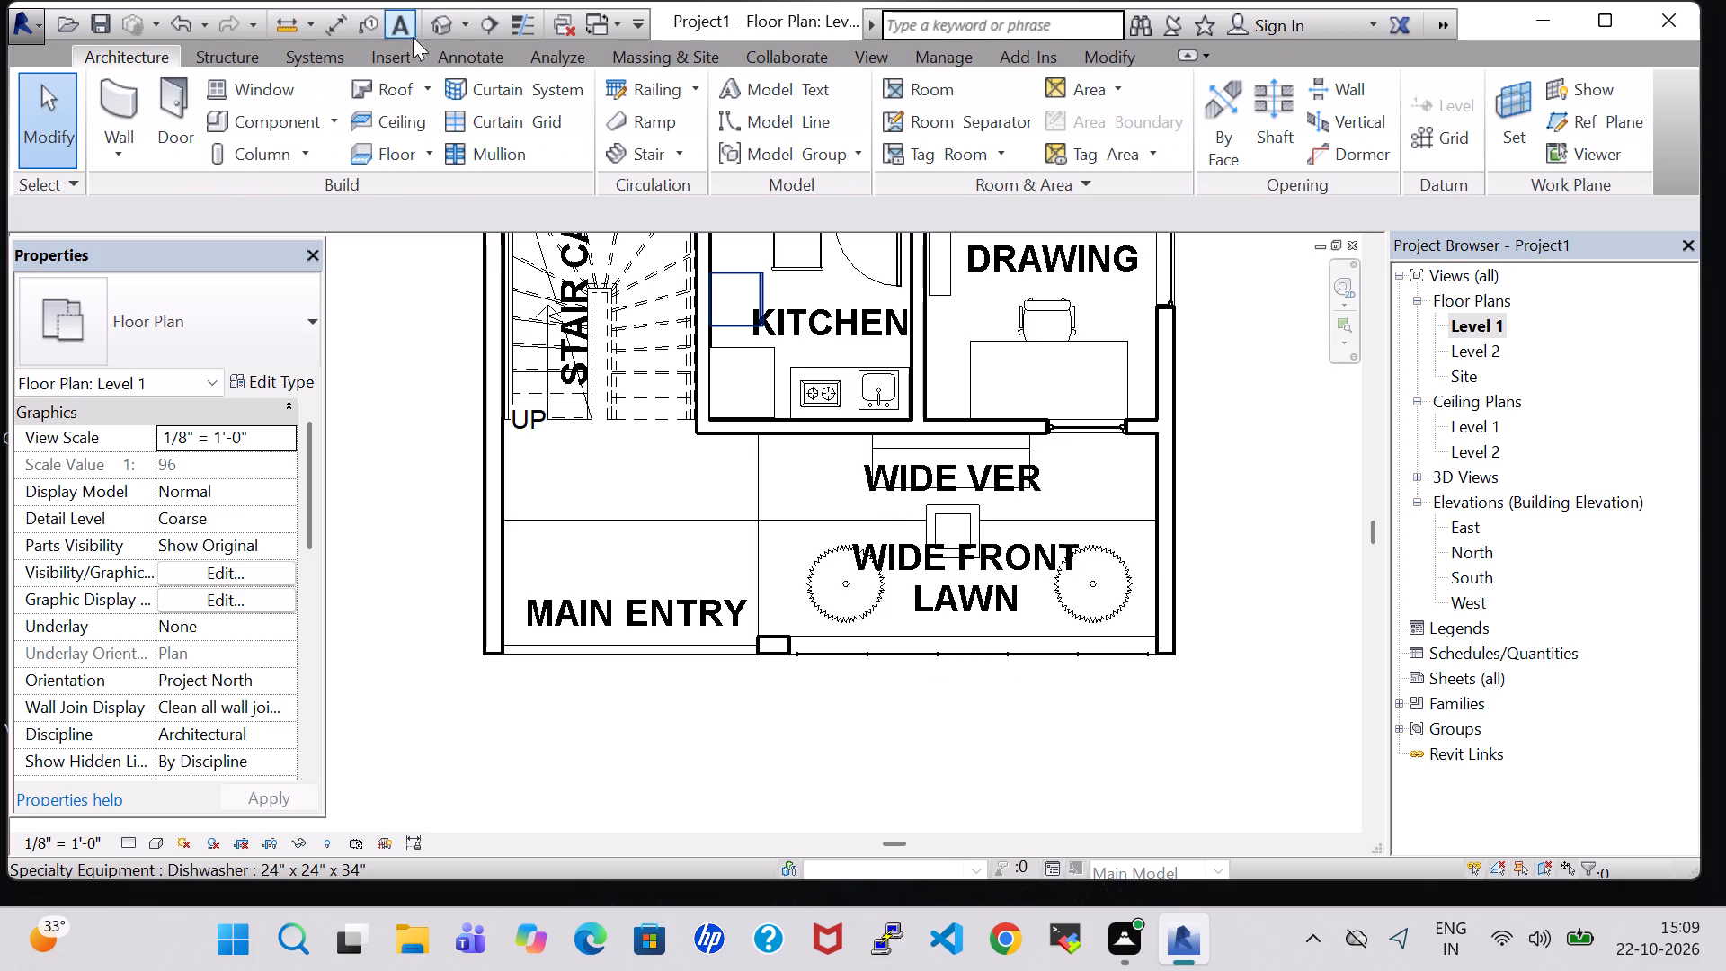
{"action": "left_click", "coordinate": [442, 22]}
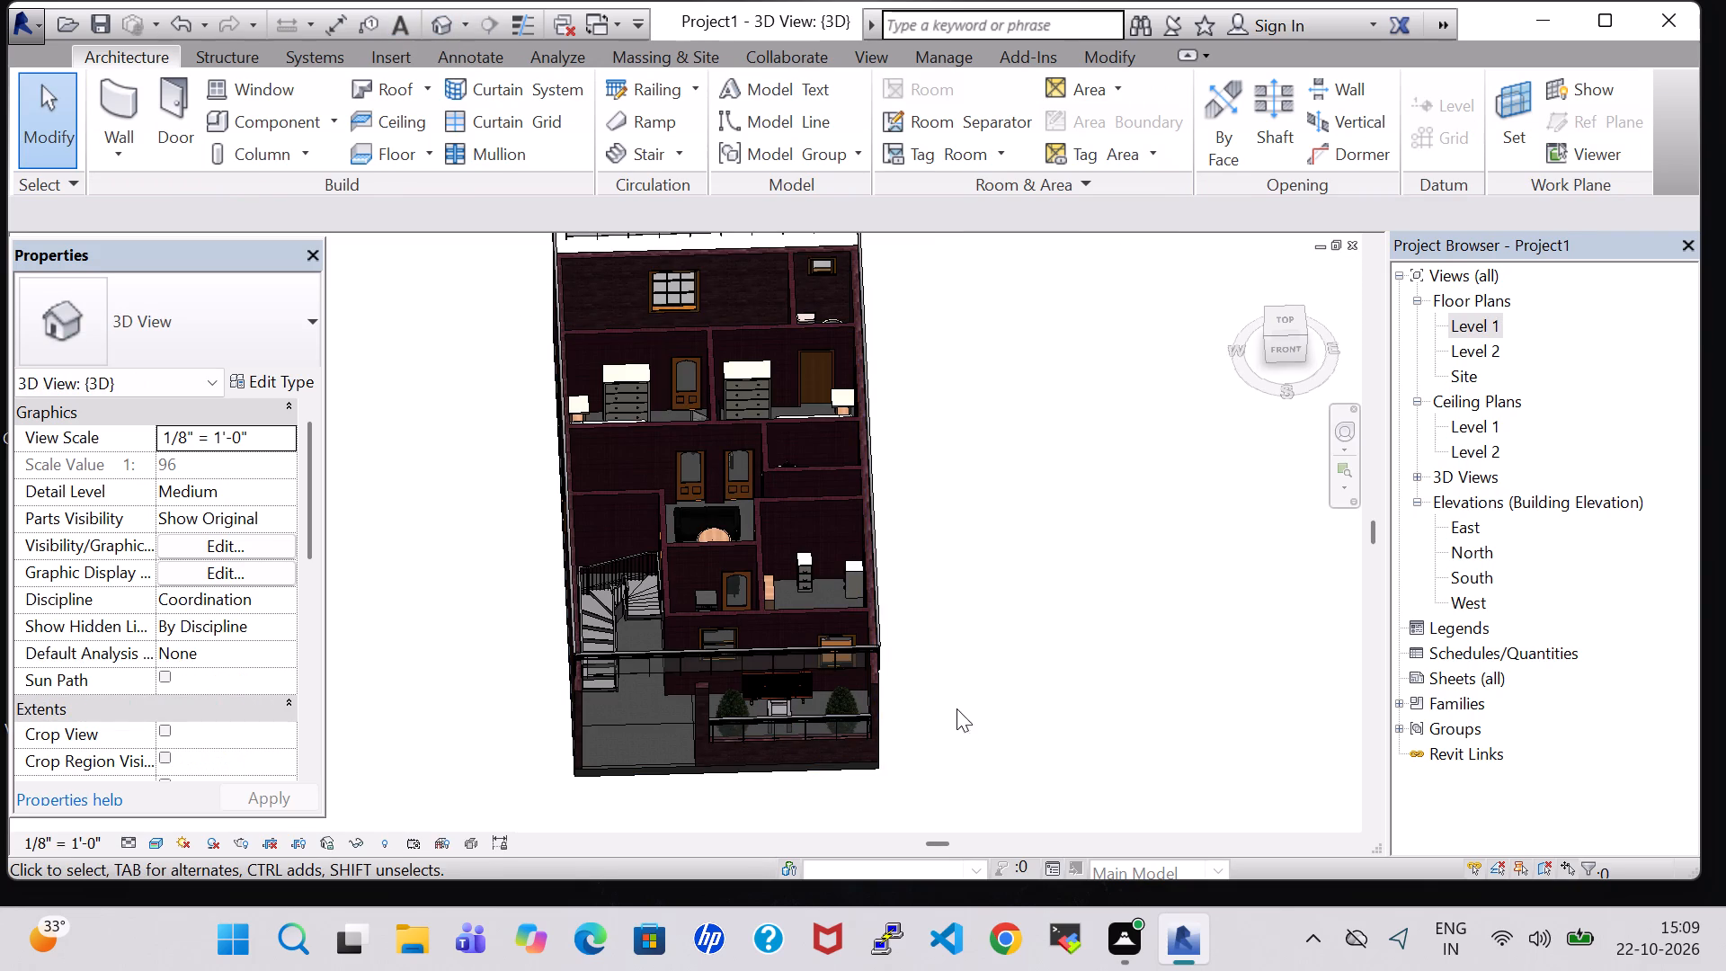
Return to the Level 1 floor plan and load the RPC Shrub family from the library's Planting folder.
{"action": "double_click", "coordinate": [1483, 324]}
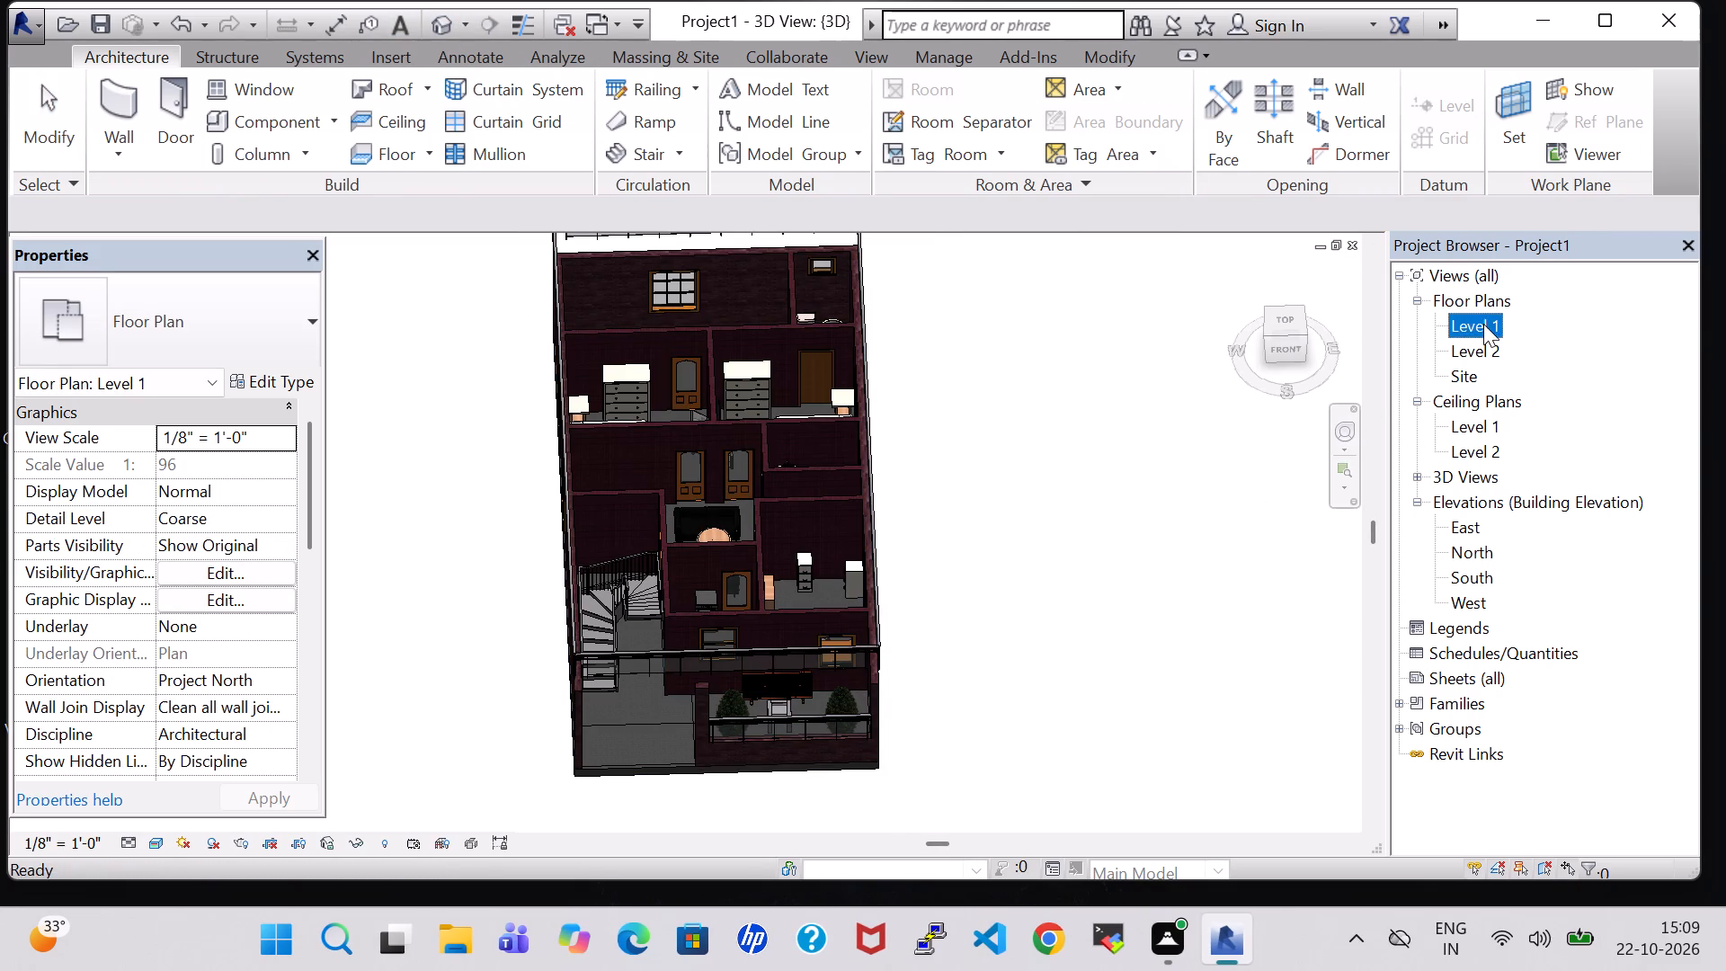
{"action": "scroll", "coordinate": [1082, 501], "scroll_direction": "down", "scroll_amount": 1}
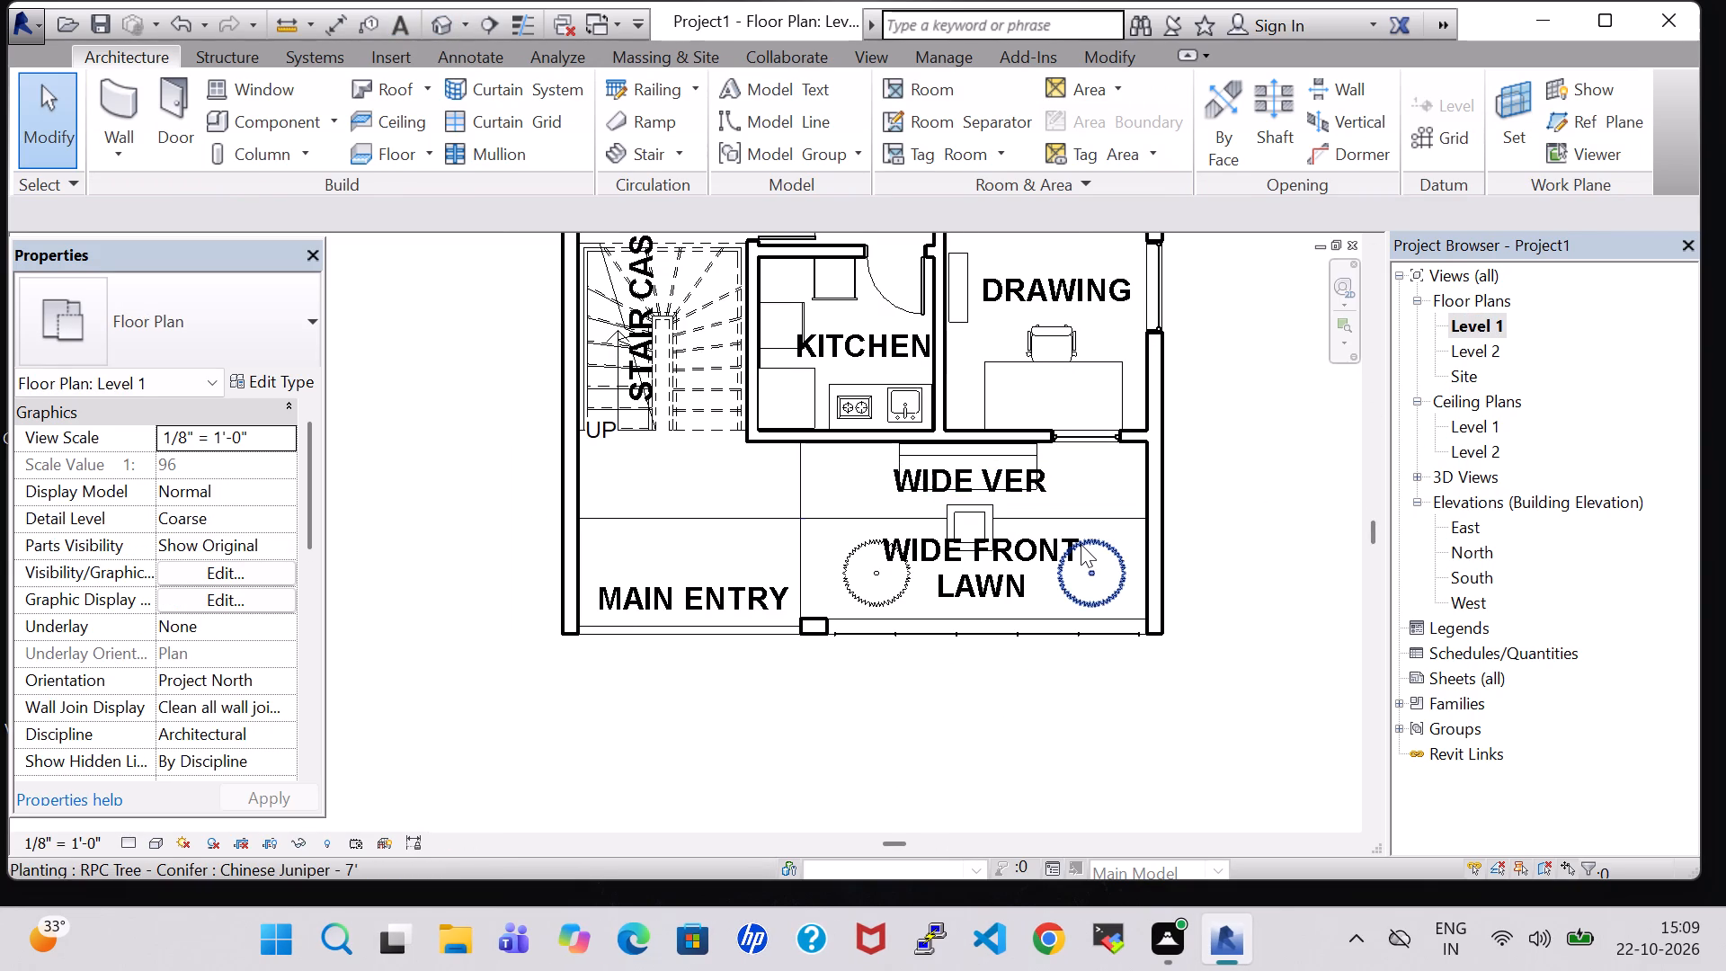
{"action": "scroll", "coordinate": [1081, 544], "scroll_direction": "down", "scroll_amount": 1}
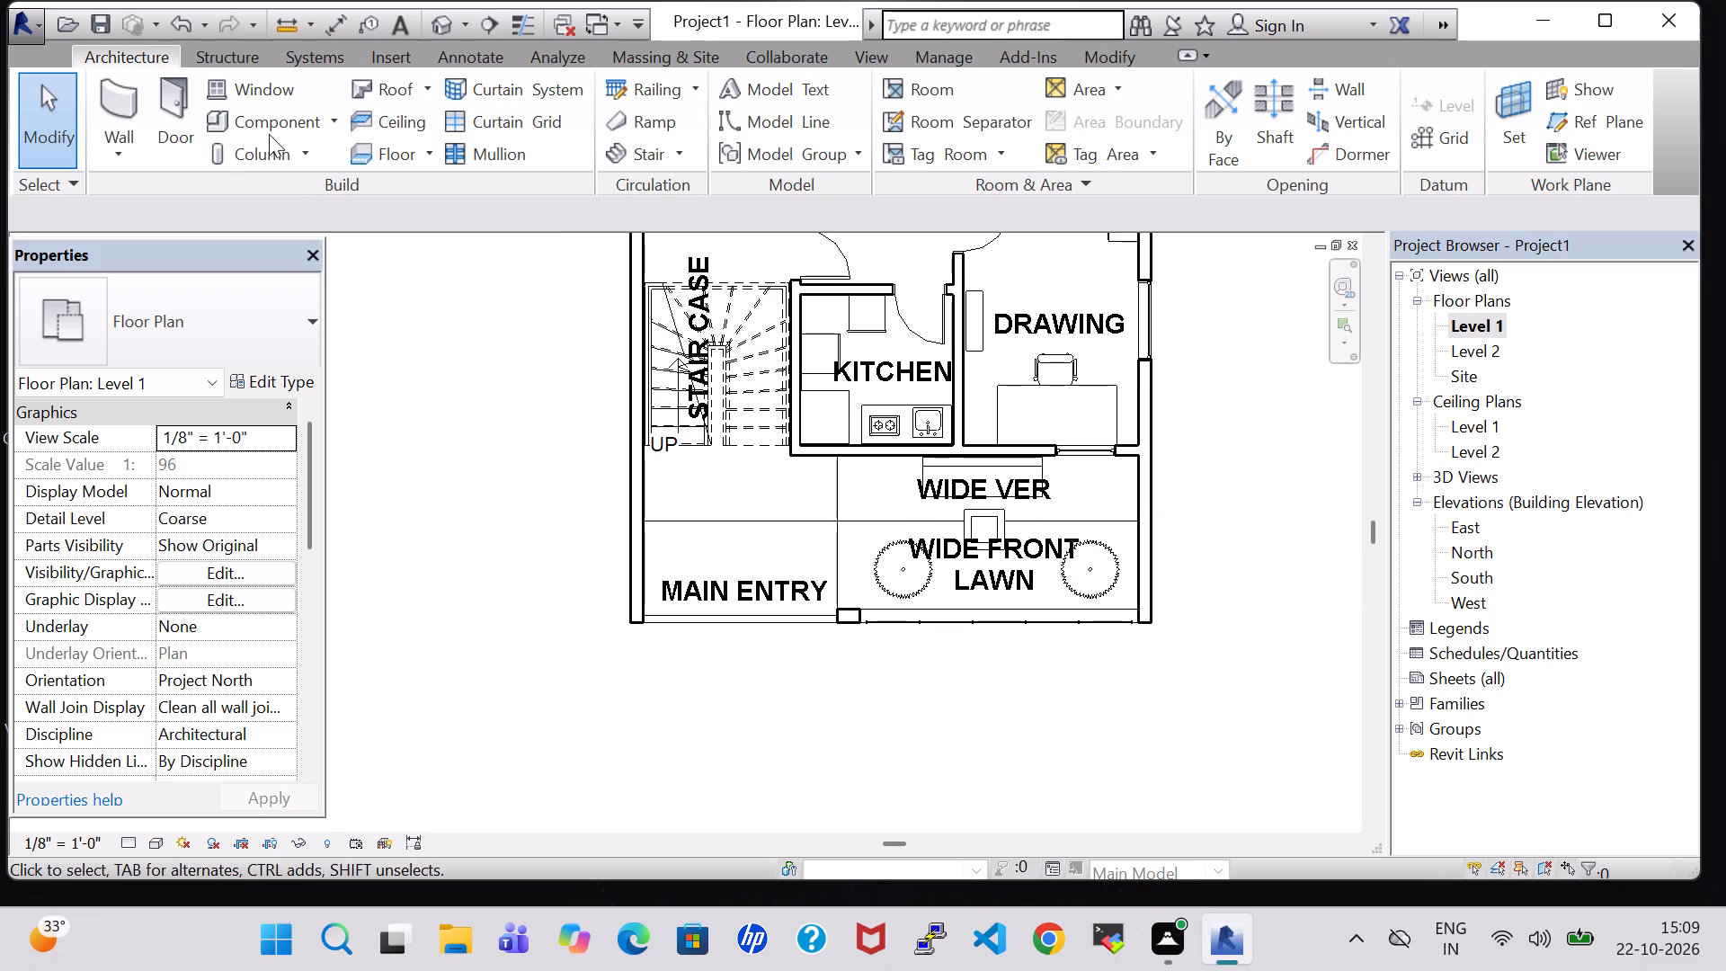
{"action": "left_click", "coordinate": [263, 128]}
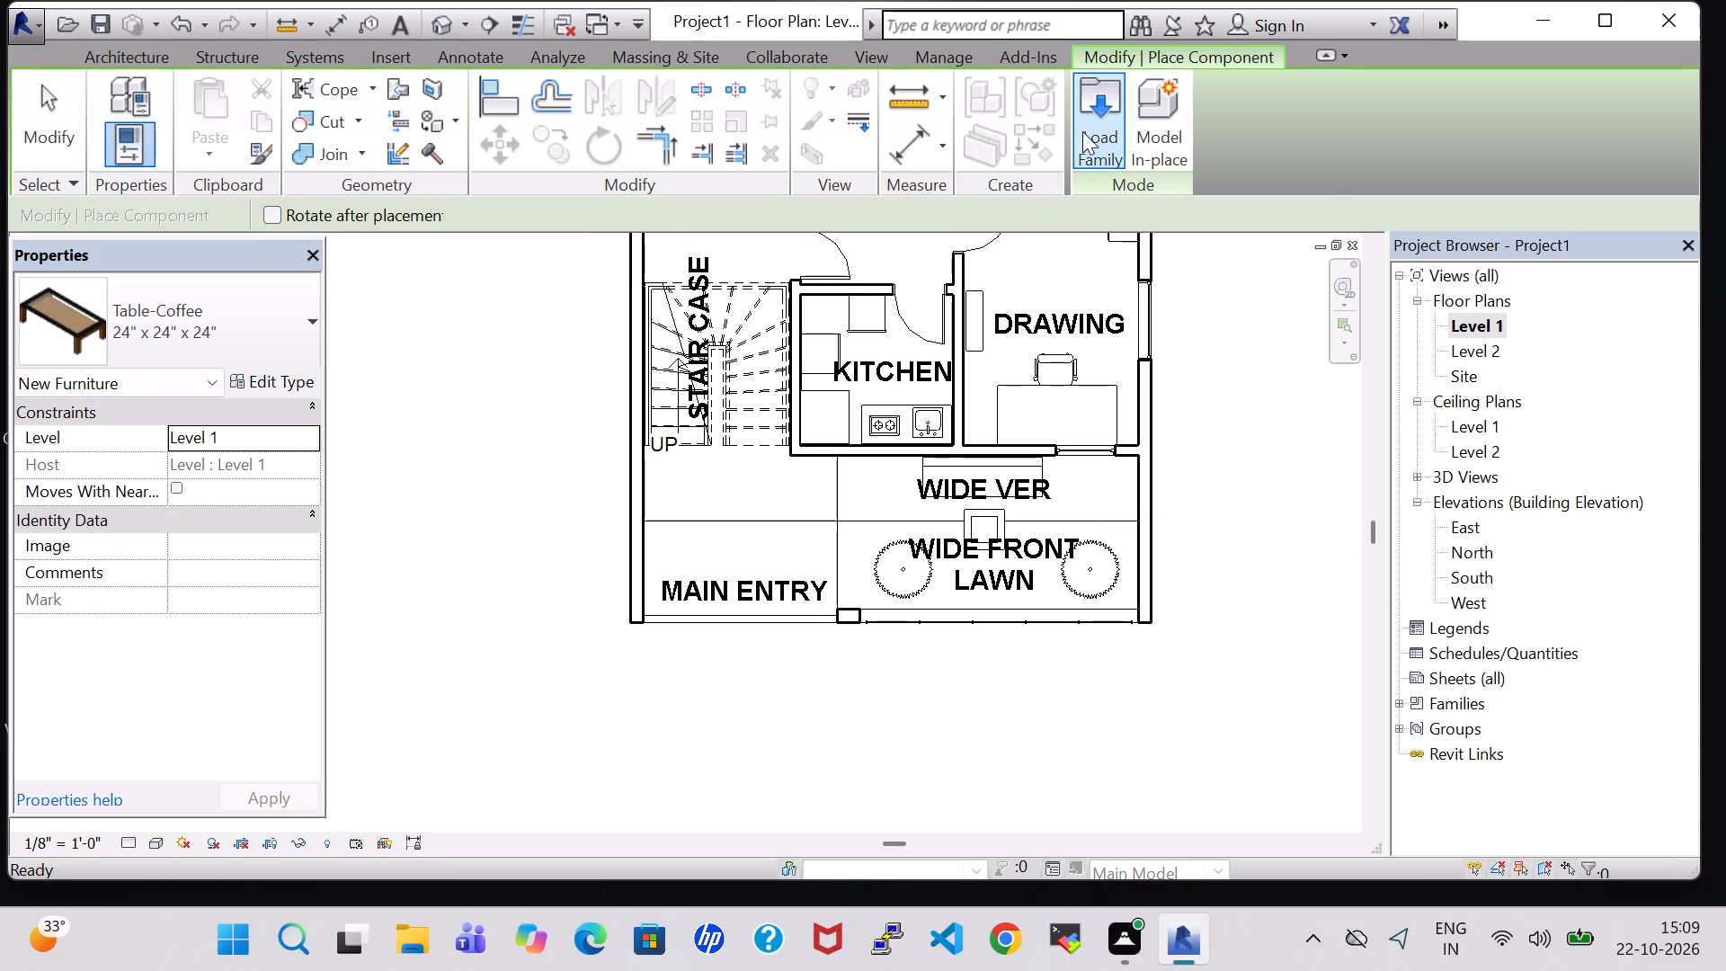
{"action": "left_click", "coordinate": [1082, 131]}
{"action": "scroll", "coordinate": [794, 486], "scroll_direction": "down", "scroll_amount": 1}
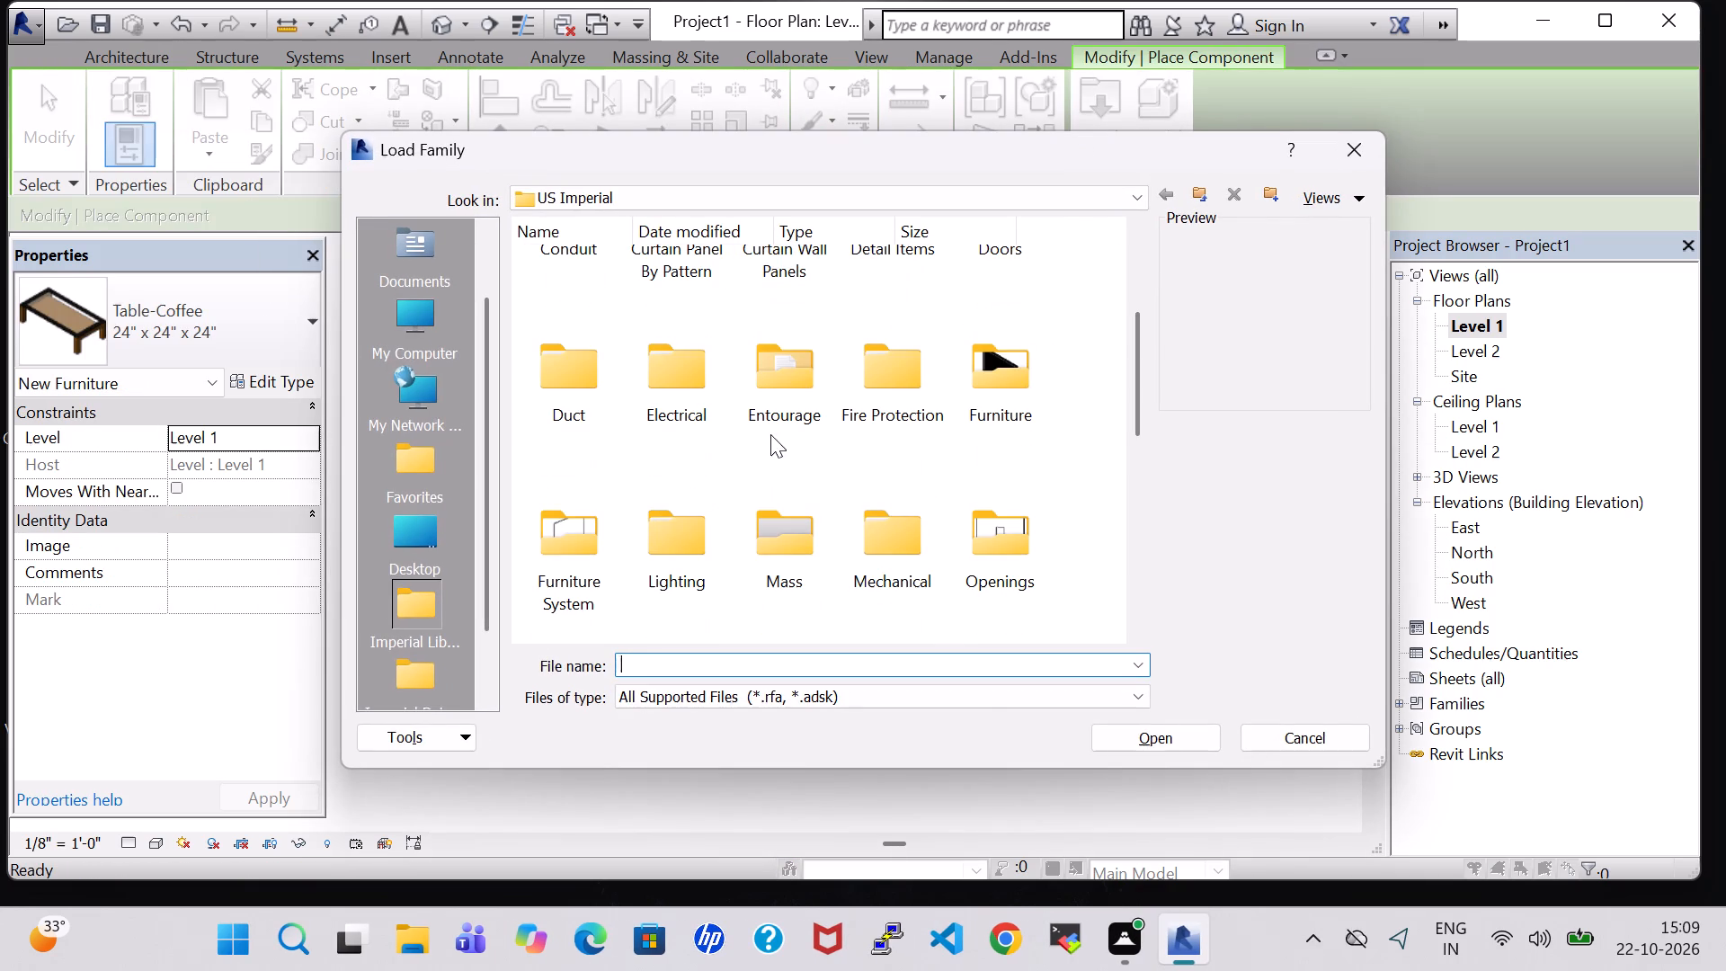
{"action": "scroll", "coordinate": [831, 530], "scroll_direction": "down", "scroll_amount": 1}
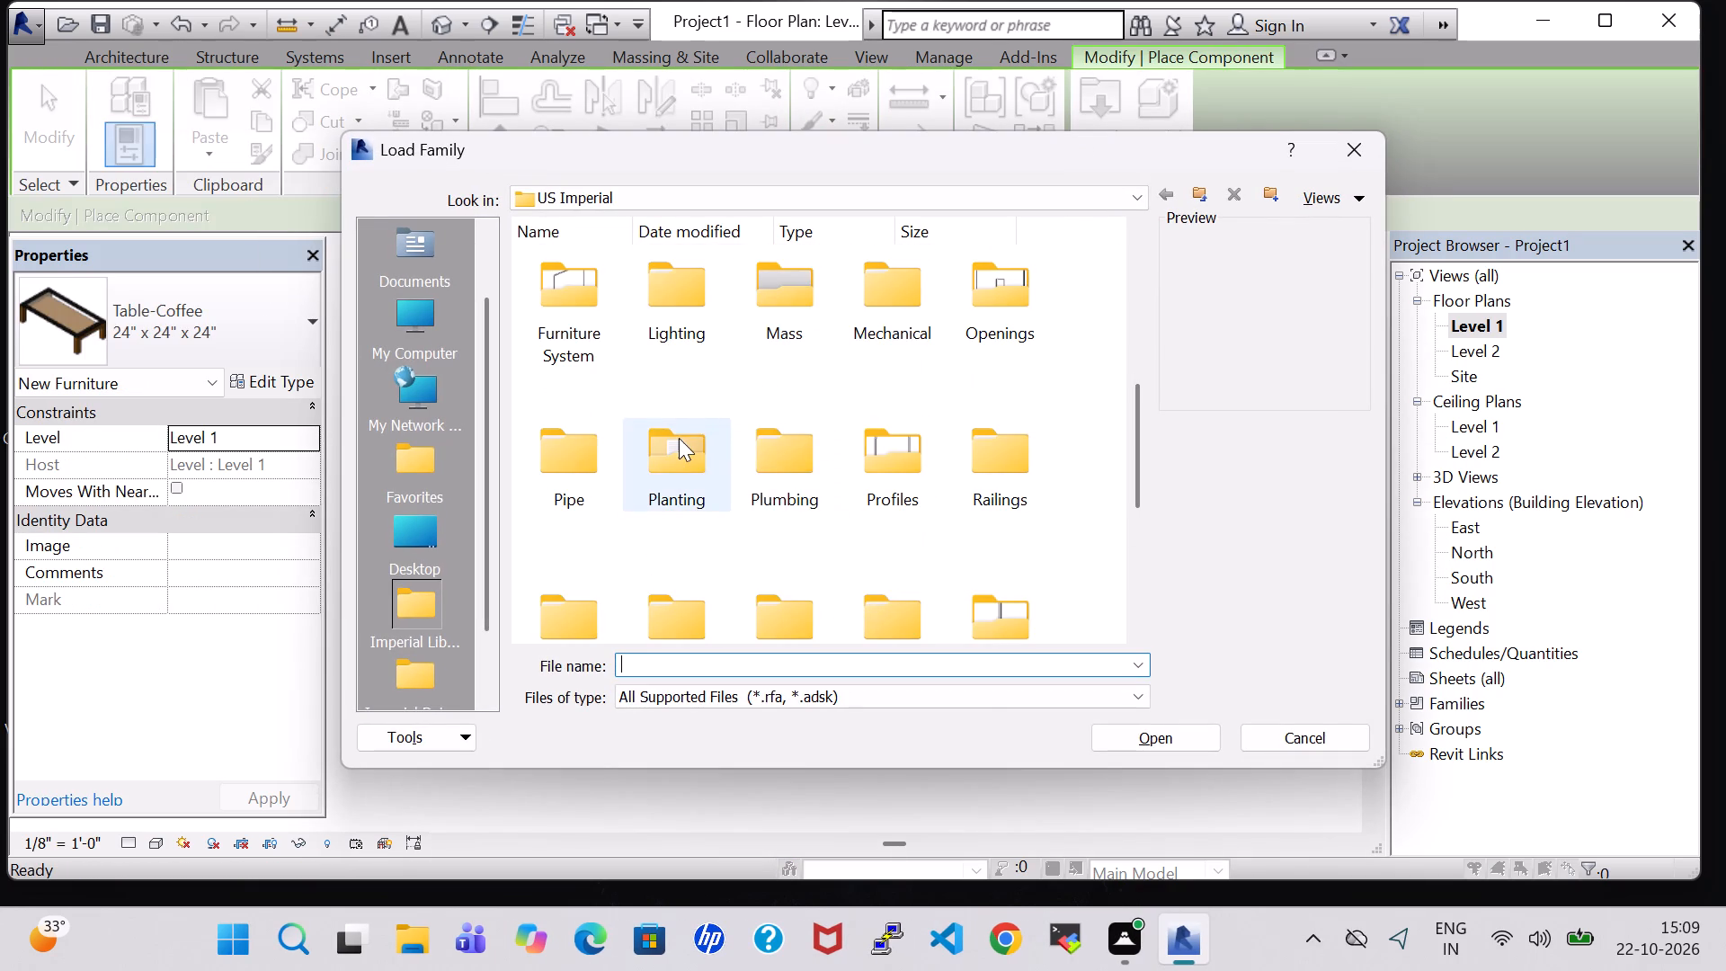
{"action": "double_click", "coordinate": [679, 438]}
{"action": "left_click", "coordinate": [679, 263]}
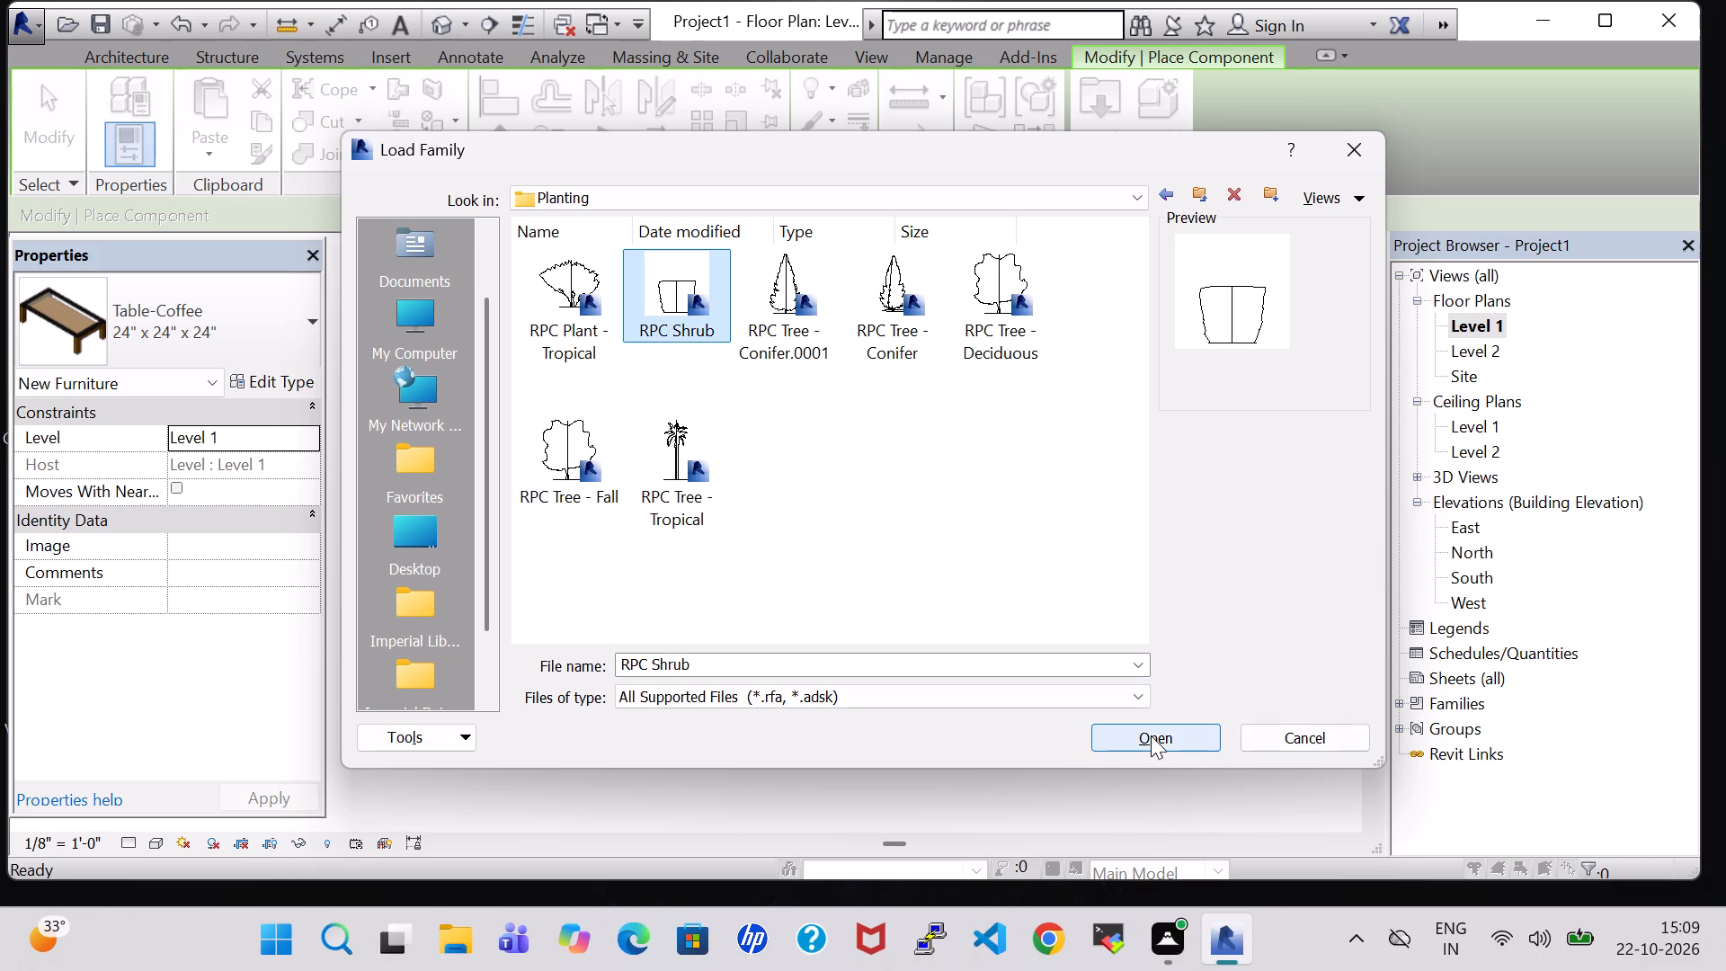
{"action": "left_click", "coordinate": [1151, 735]}
Place an Acacia 3'-6" RPC Shrub at the east end of WIDE VER, in line with the east juniper, about 2'-9" from the east wall.
{"action": "scroll", "coordinate": [1072, 537], "scroll_direction": "up", "scroll_amount": 6}
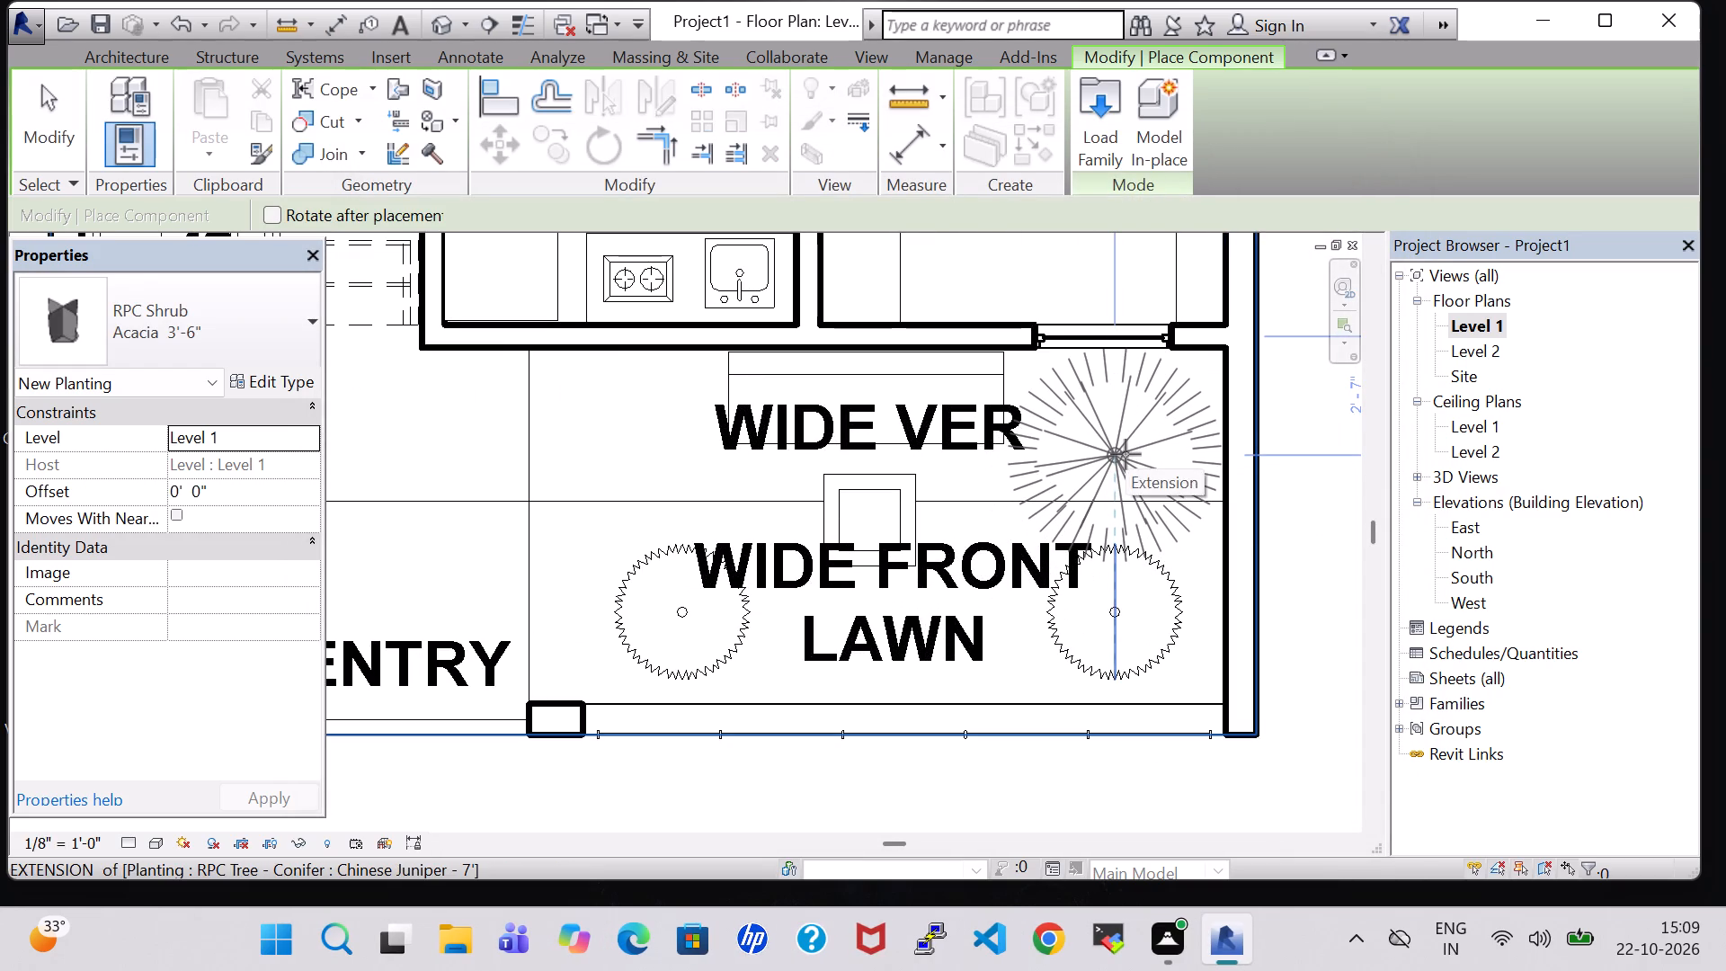
{"action": "left_click", "coordinate": [1125, 463]}
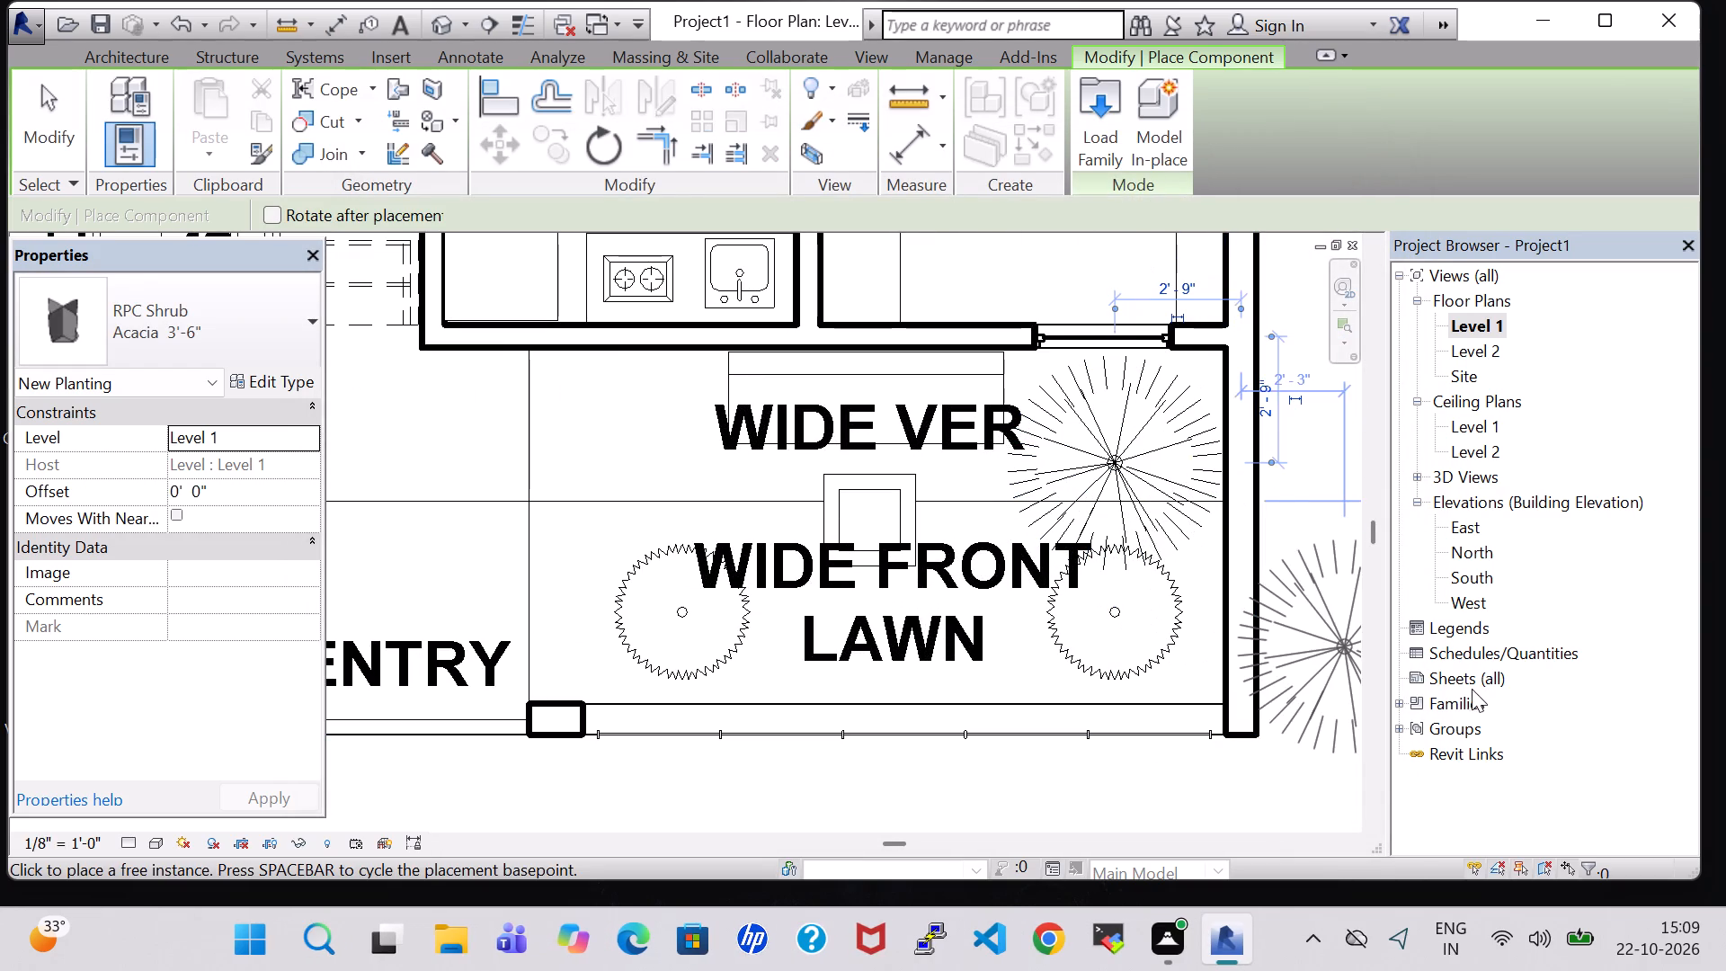
In the 3D view, change the Acacia RPC Shrub at the verandah's east end to the Burning Bush 4'-6" type.
{"action": "key", "text": "Escape"}
{"action": "key", "text": "Escape"}
{"action": "left_click", "coordinate": [449, 17]}
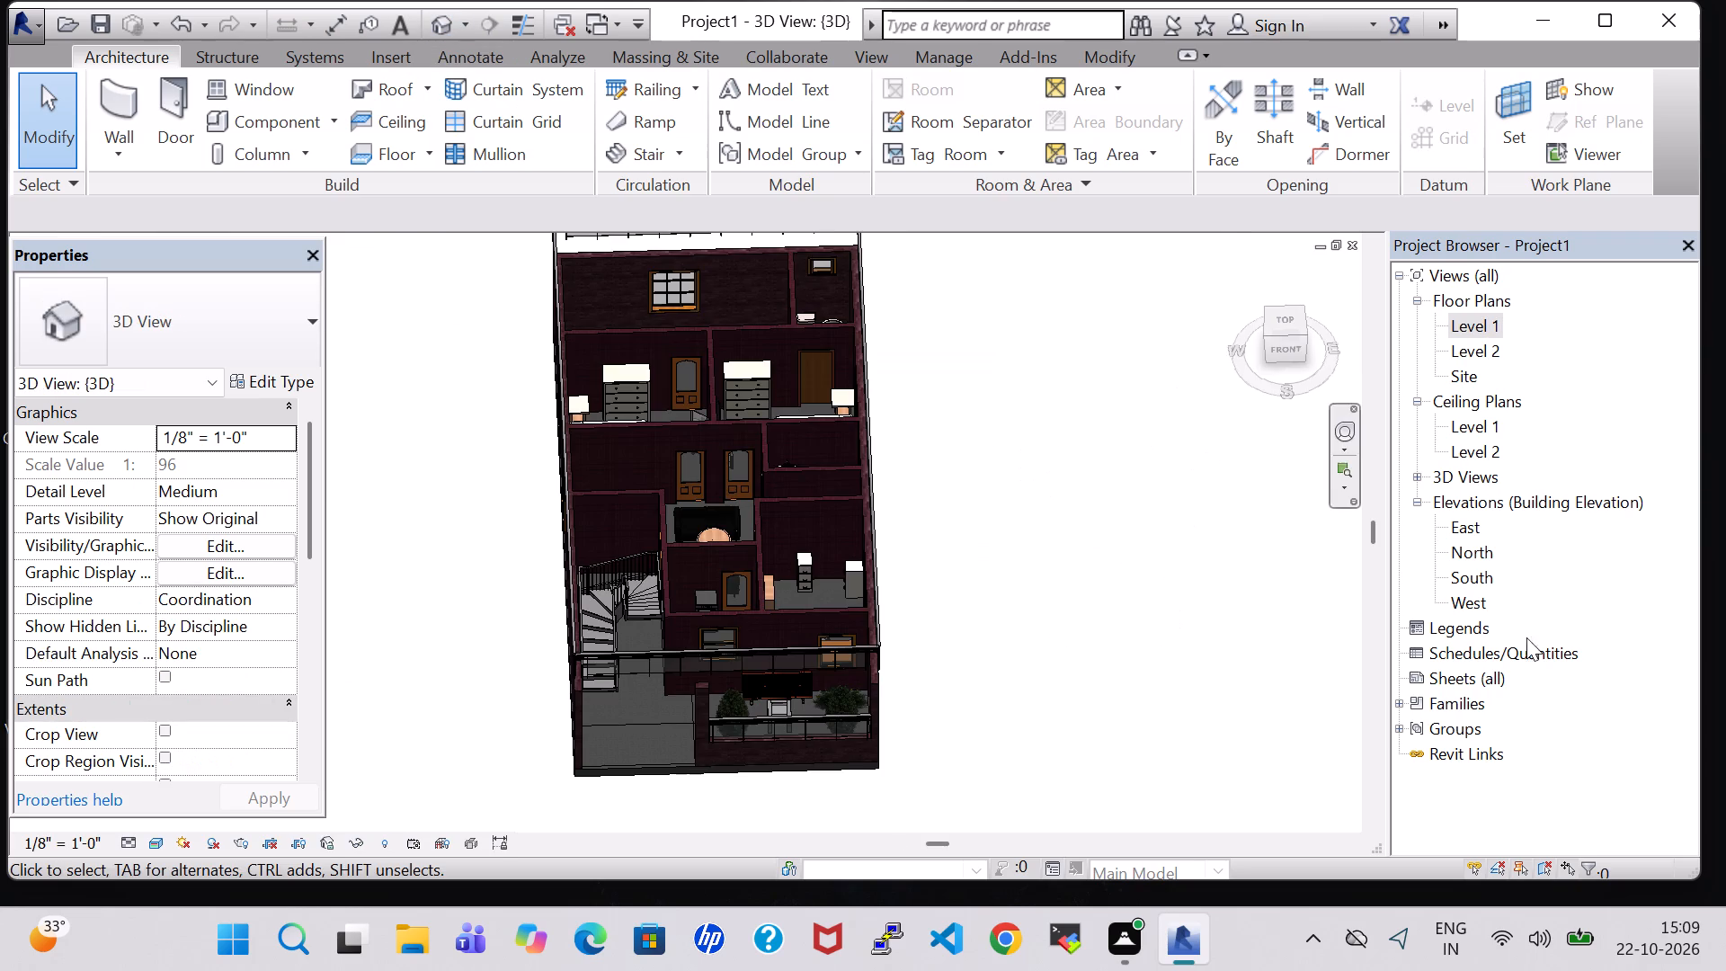
{"action": "middle_click_drag", "start_coordinate": [923, 575], "coordinate": [999, 680], "text": "shift"}
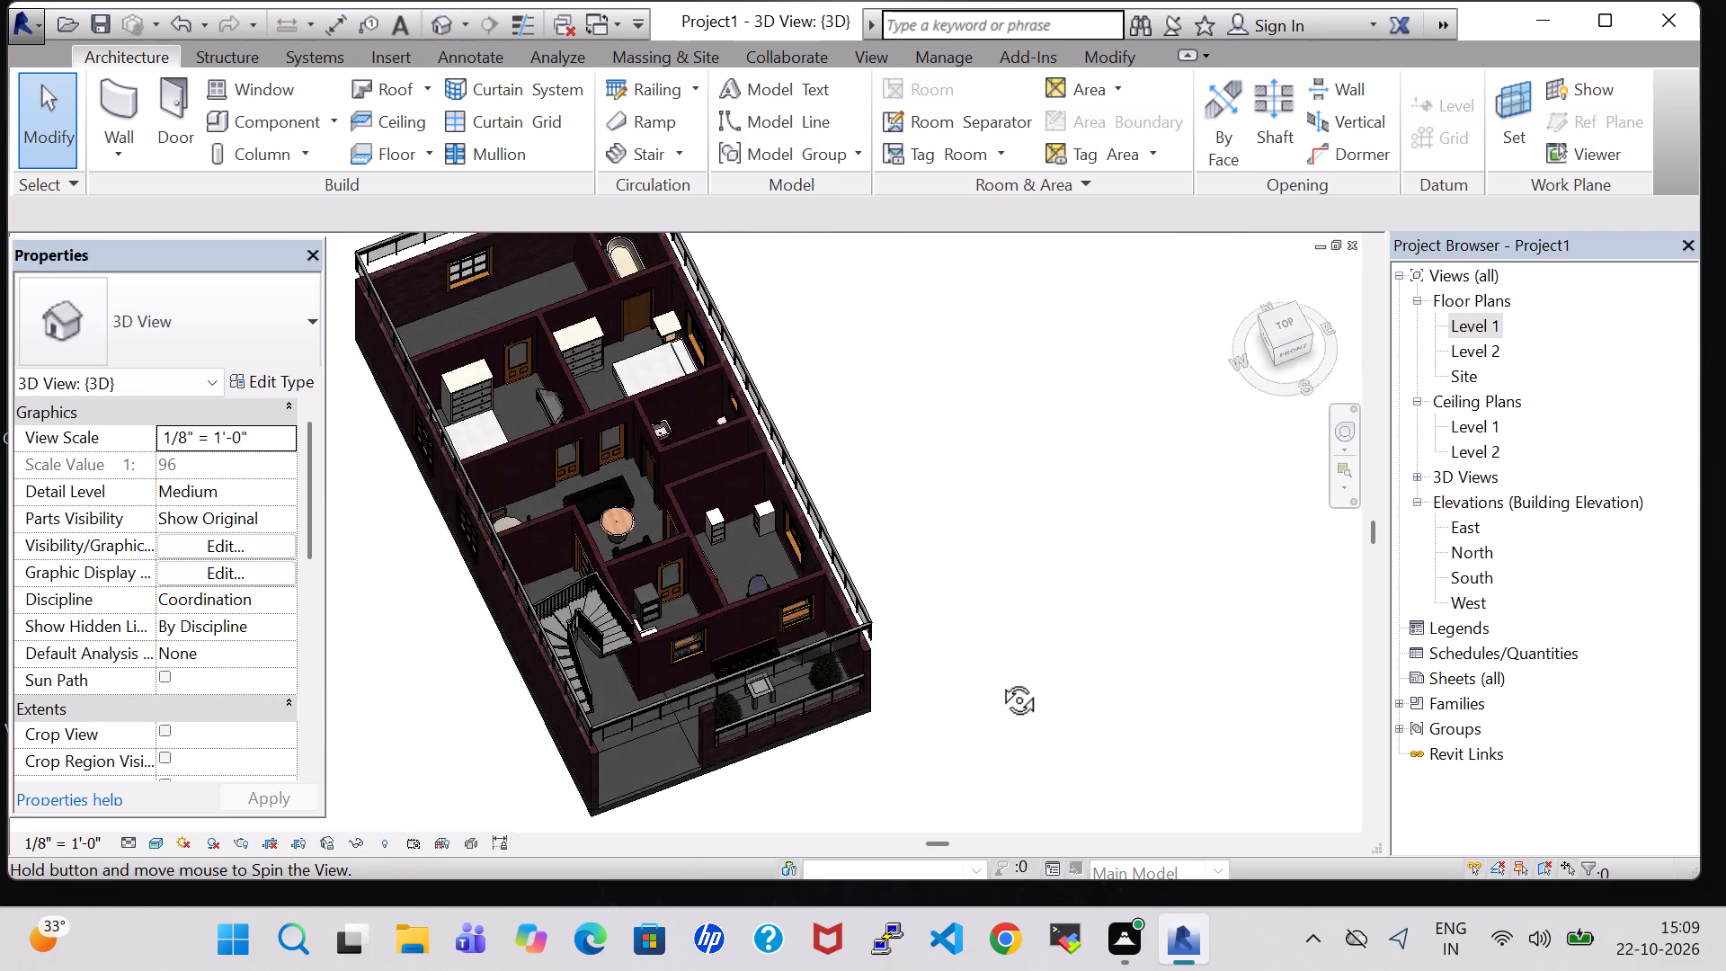
{"action": "middle_click_drag", "start_coordinate": [999, 680], "coordinate": [1063, 761], "text": "shift"}
{"action": "scroll", "coordinate": [814, 713], "scroll_direction": "up", "scroll_amount": 10}
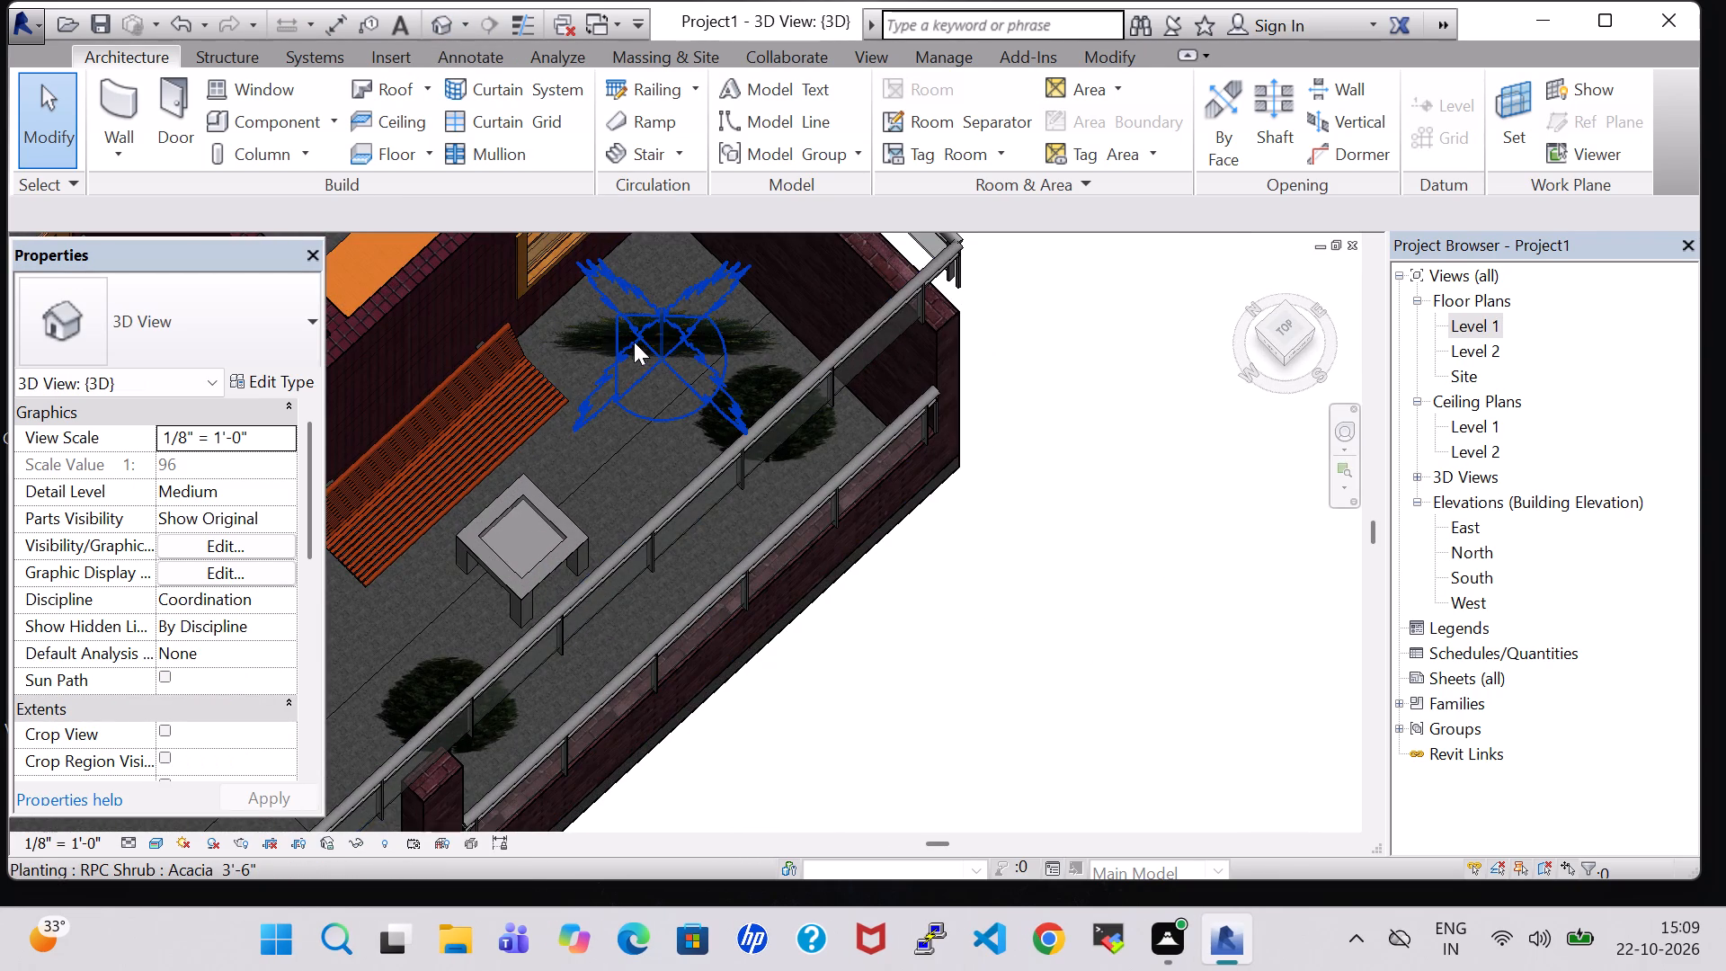
{"action": "left_click", "coordinate": [645, 337]}
{"action": "left_click", "coordinate": [224, 319]}
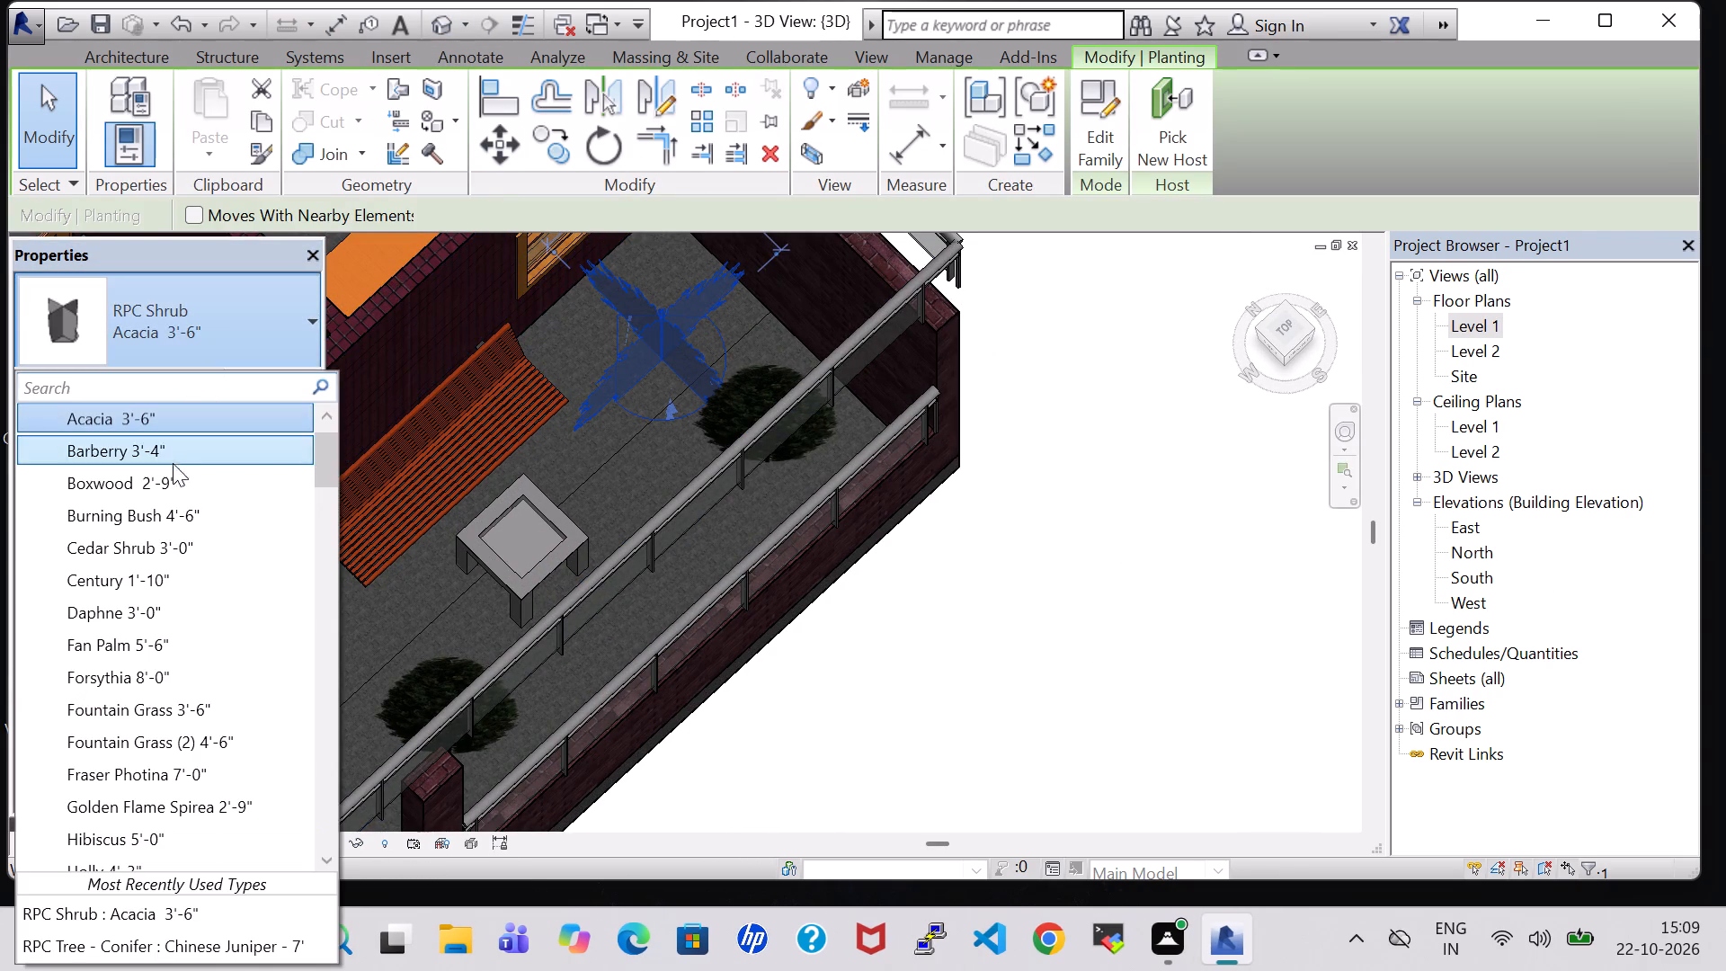
{"action": "left_click", "coordinate": [182, 508]}
{"action": "left_click", "coordinate": [950, 623]}
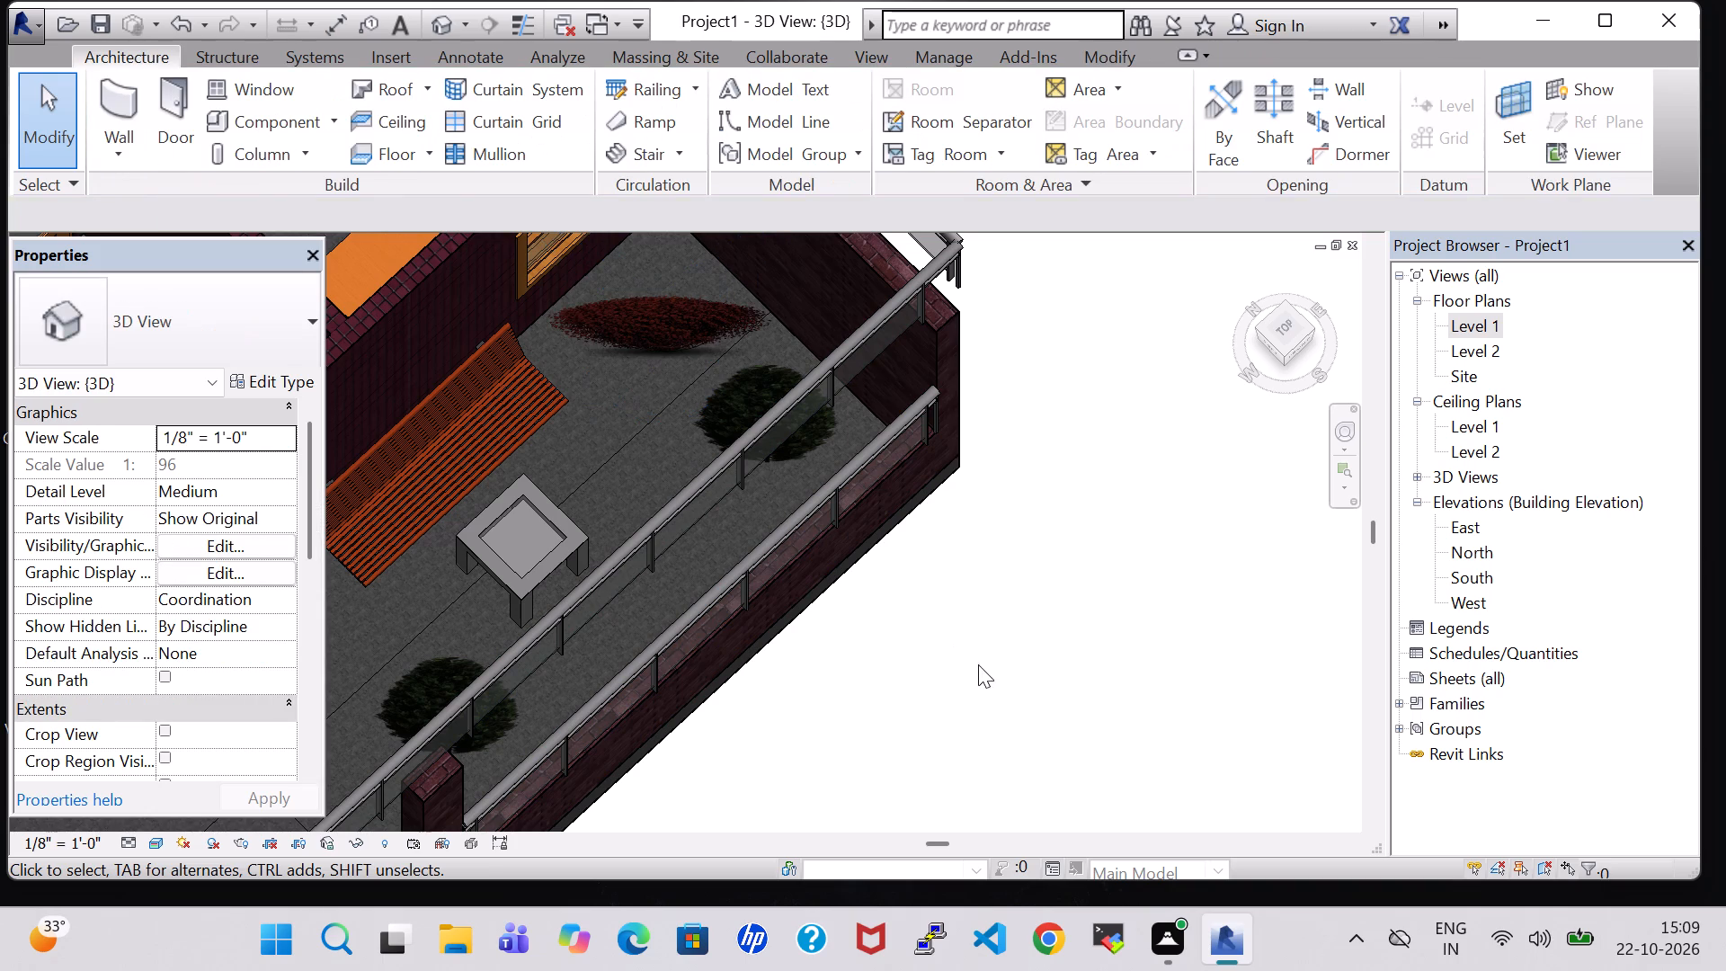
Select the east Chinese Juniper beside the Burning Bush and nudge it slightly.
{"action": "middle_click_drag", "start_coordinate": [951, 662], "coordinate": [1026, 467], "text": "shift"}
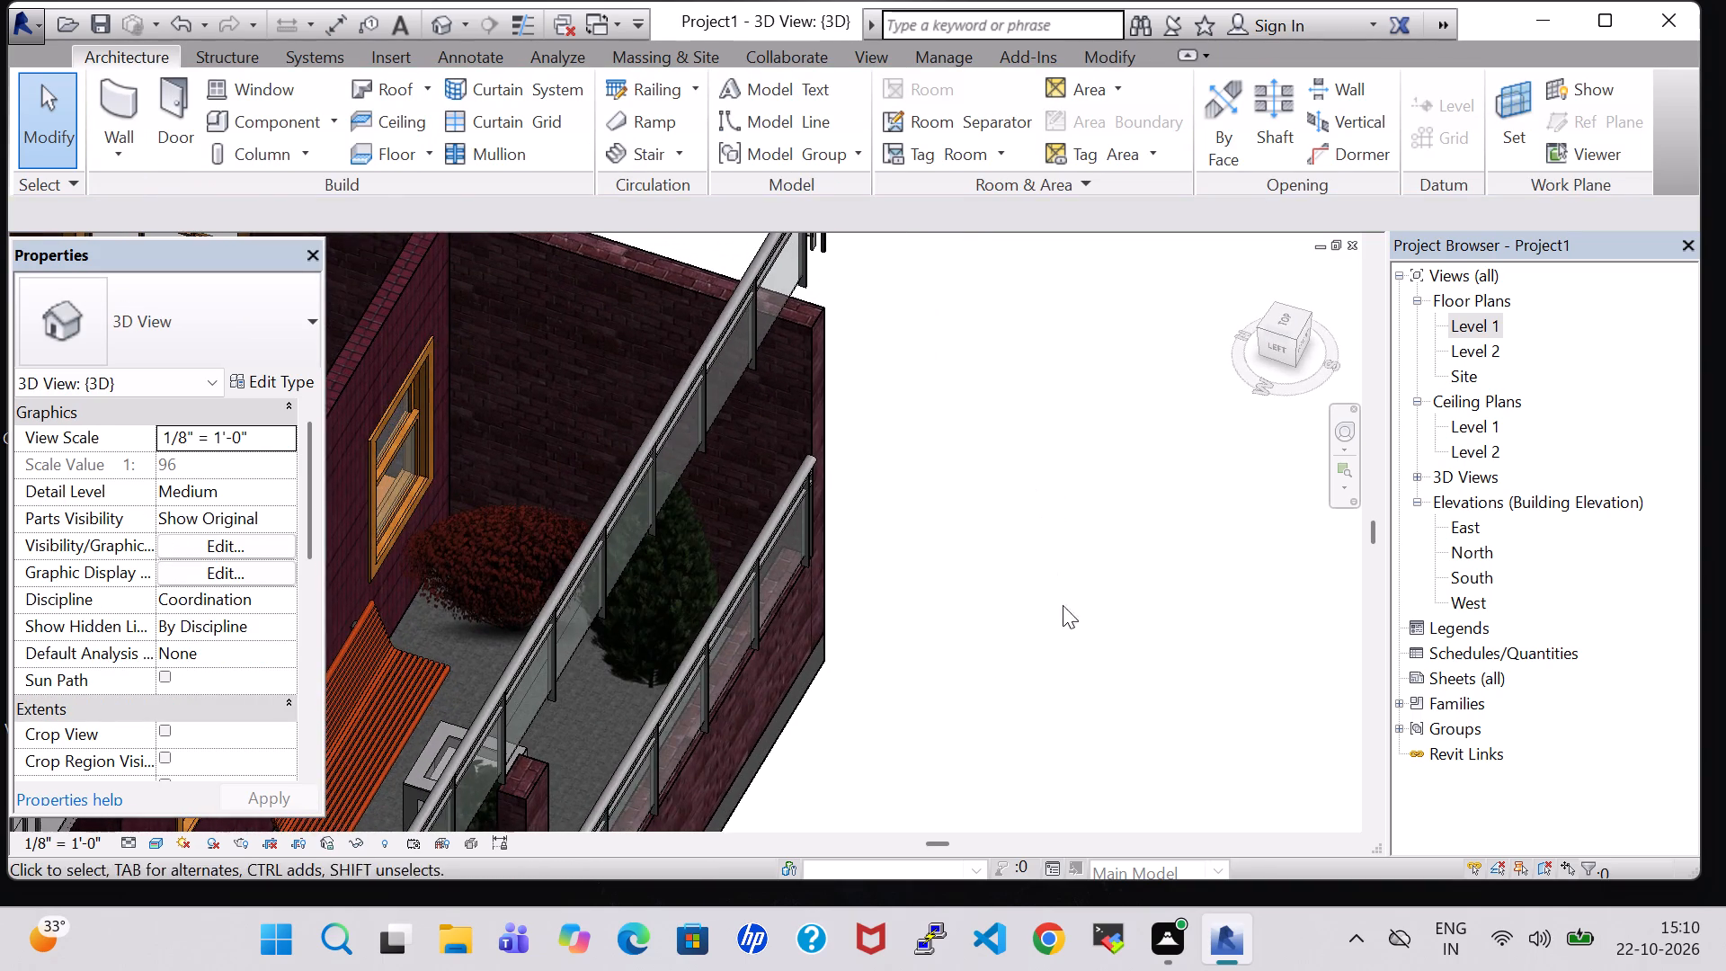
{"action": "middle_click_drag", "start_coordinate": [1063, 605], "coordinate": [1119, 619]}
{"action": "left_click", "coordinate": [568, 616]}
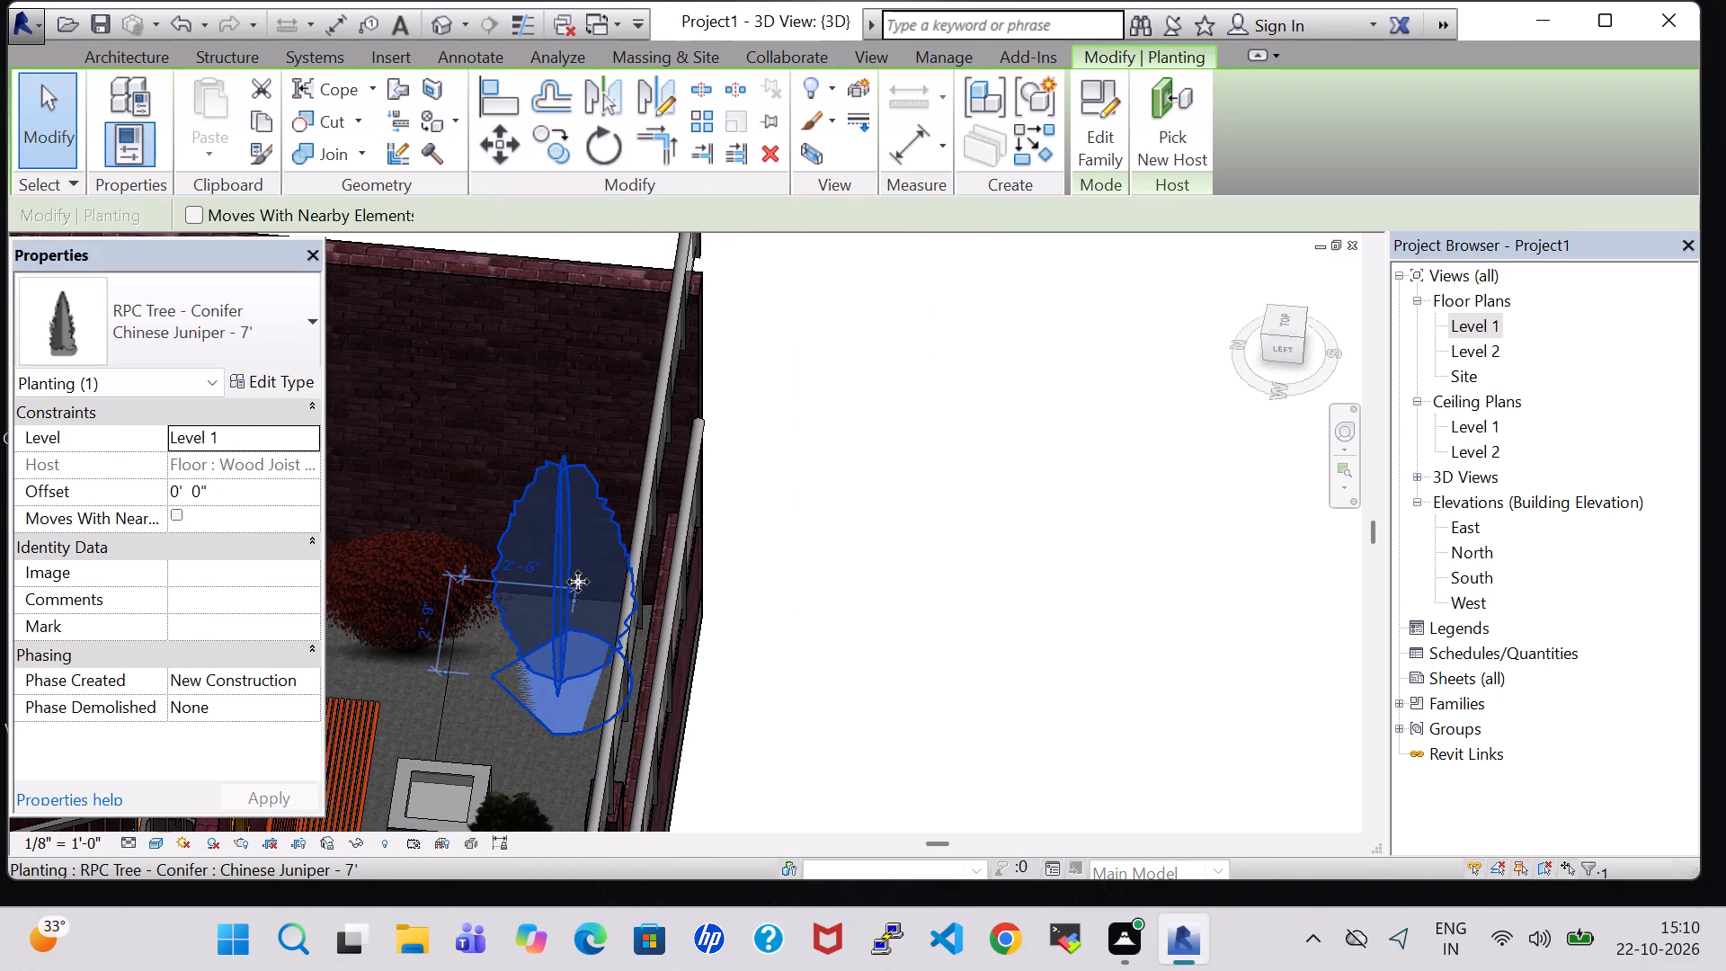
{"action": "key", "text": "Right"}
{"action": "left_click", "coordinate": [907, 612]}
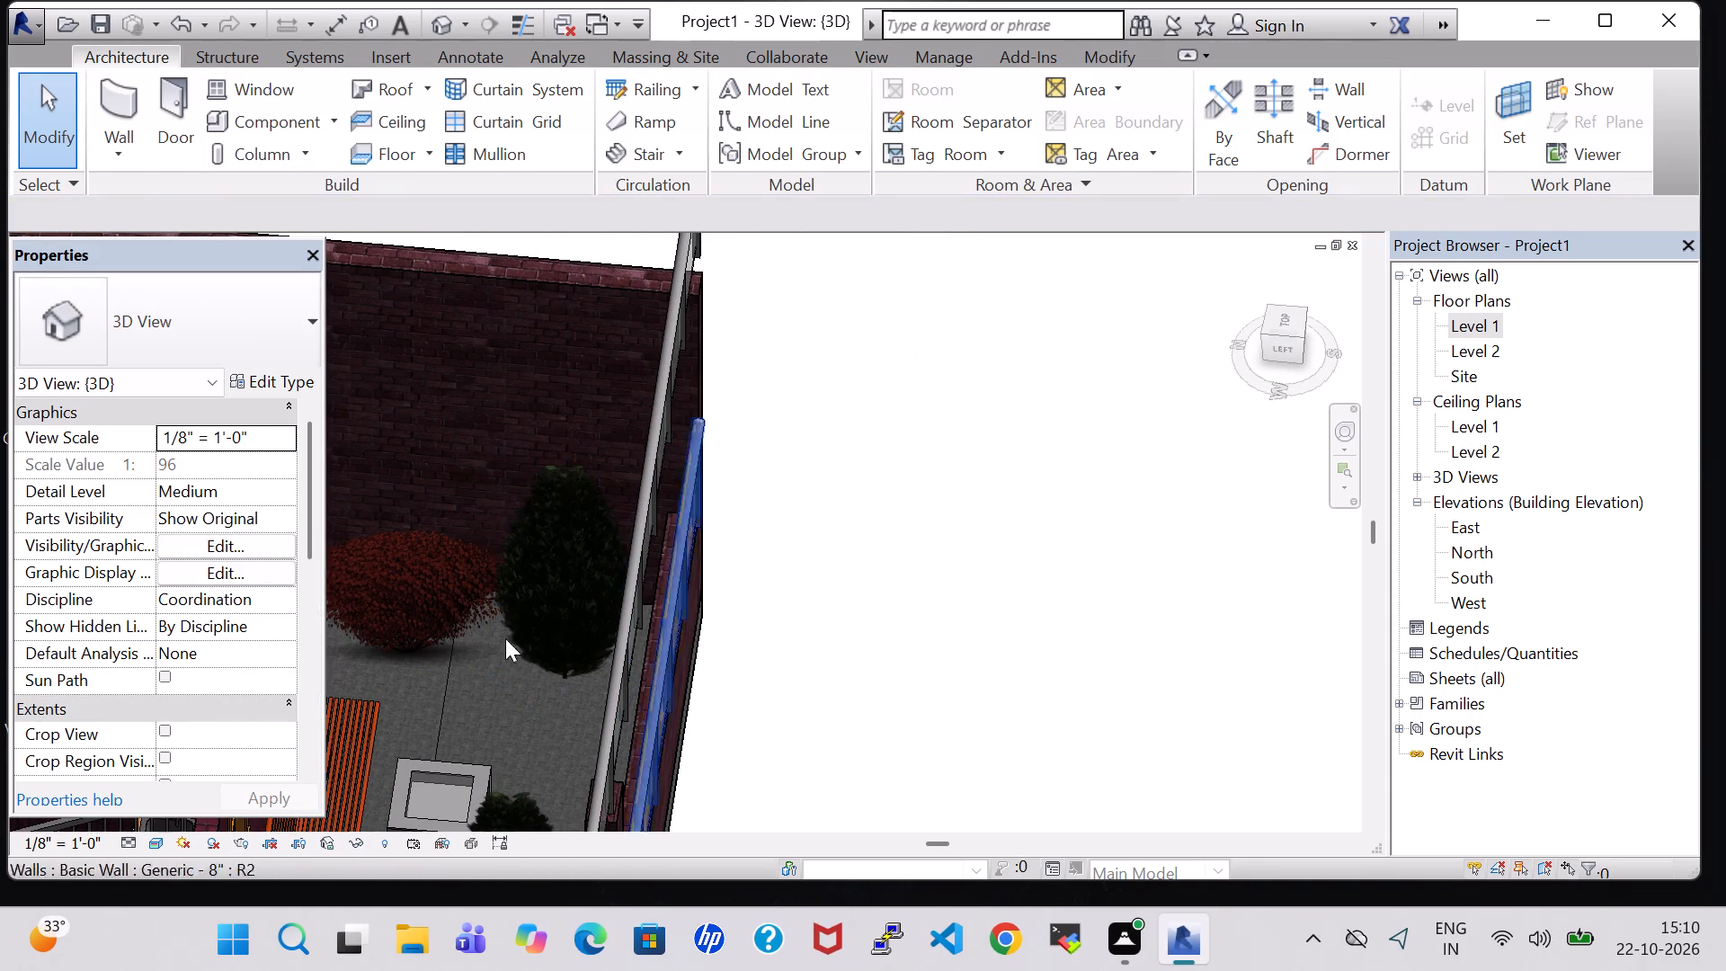
Examine the verandah and front lawn furniture and planting from several angles in the 3D view.
{"action": "middle_click_drag", "start_coordinate": [463, 702], "coordinate": [596, 681]}
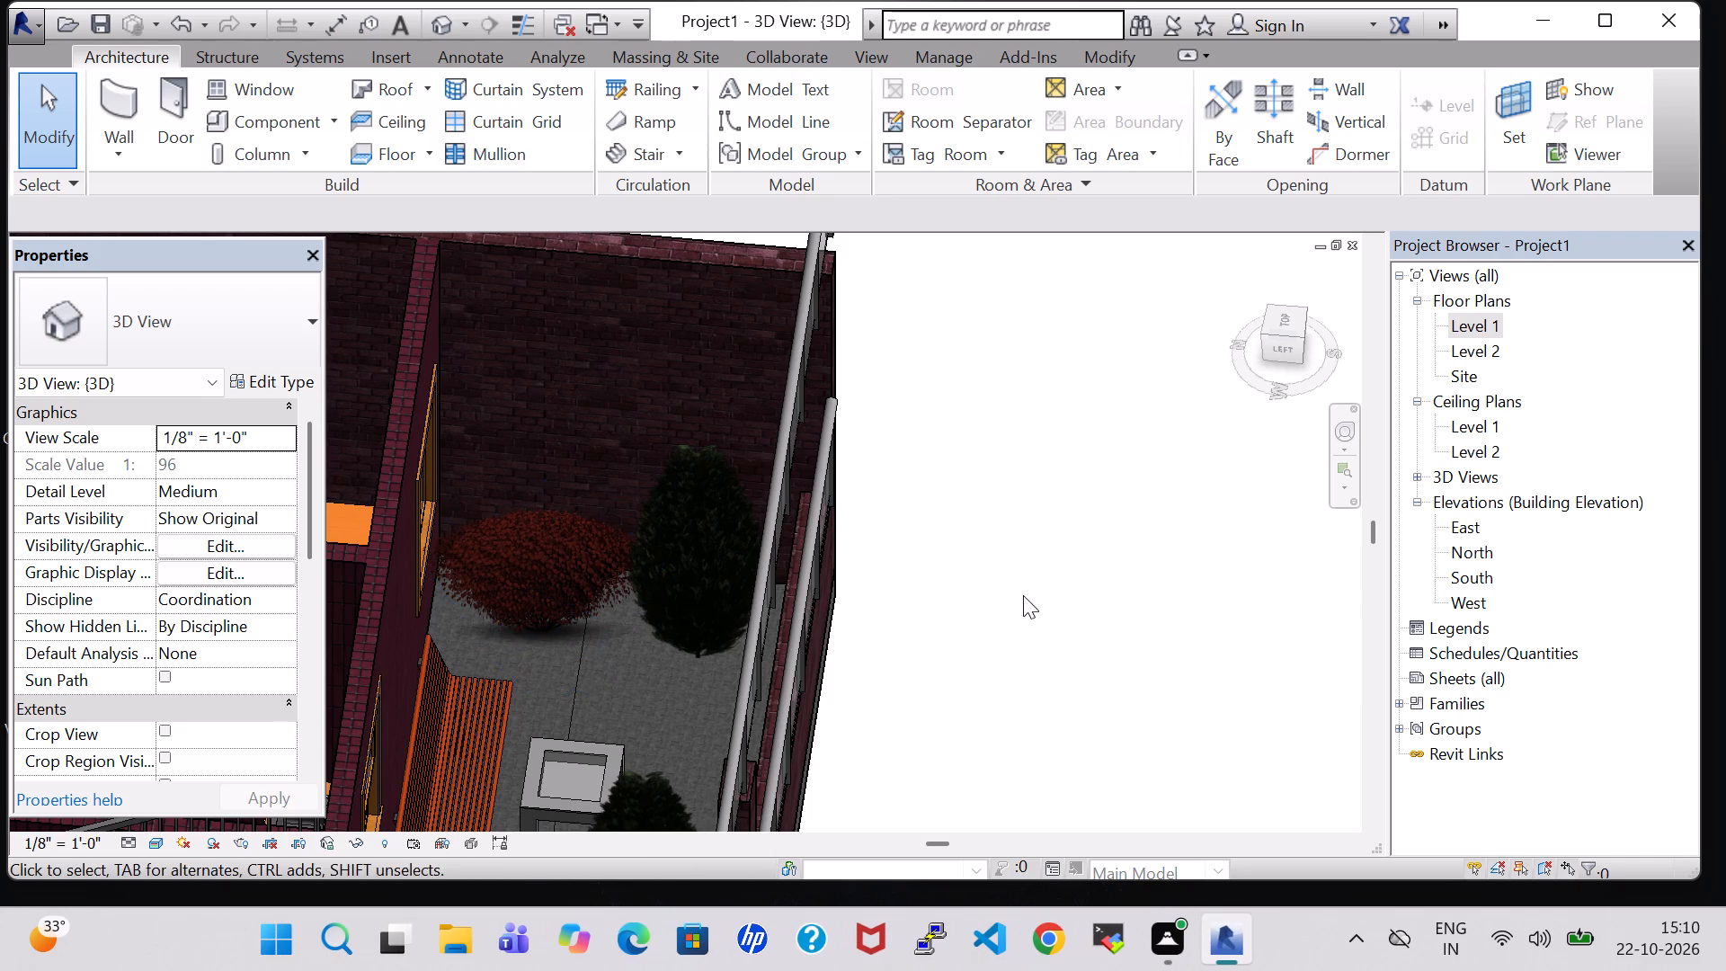
{"action": "scroll", "coordinate": [1031, 595], "scroll_direction": "down", "scroll_amount": 3}
{"action": "middle_click_drag", "start_coordinate": [1033, 603], "coordinate": [891, 658], "text": "shift"}
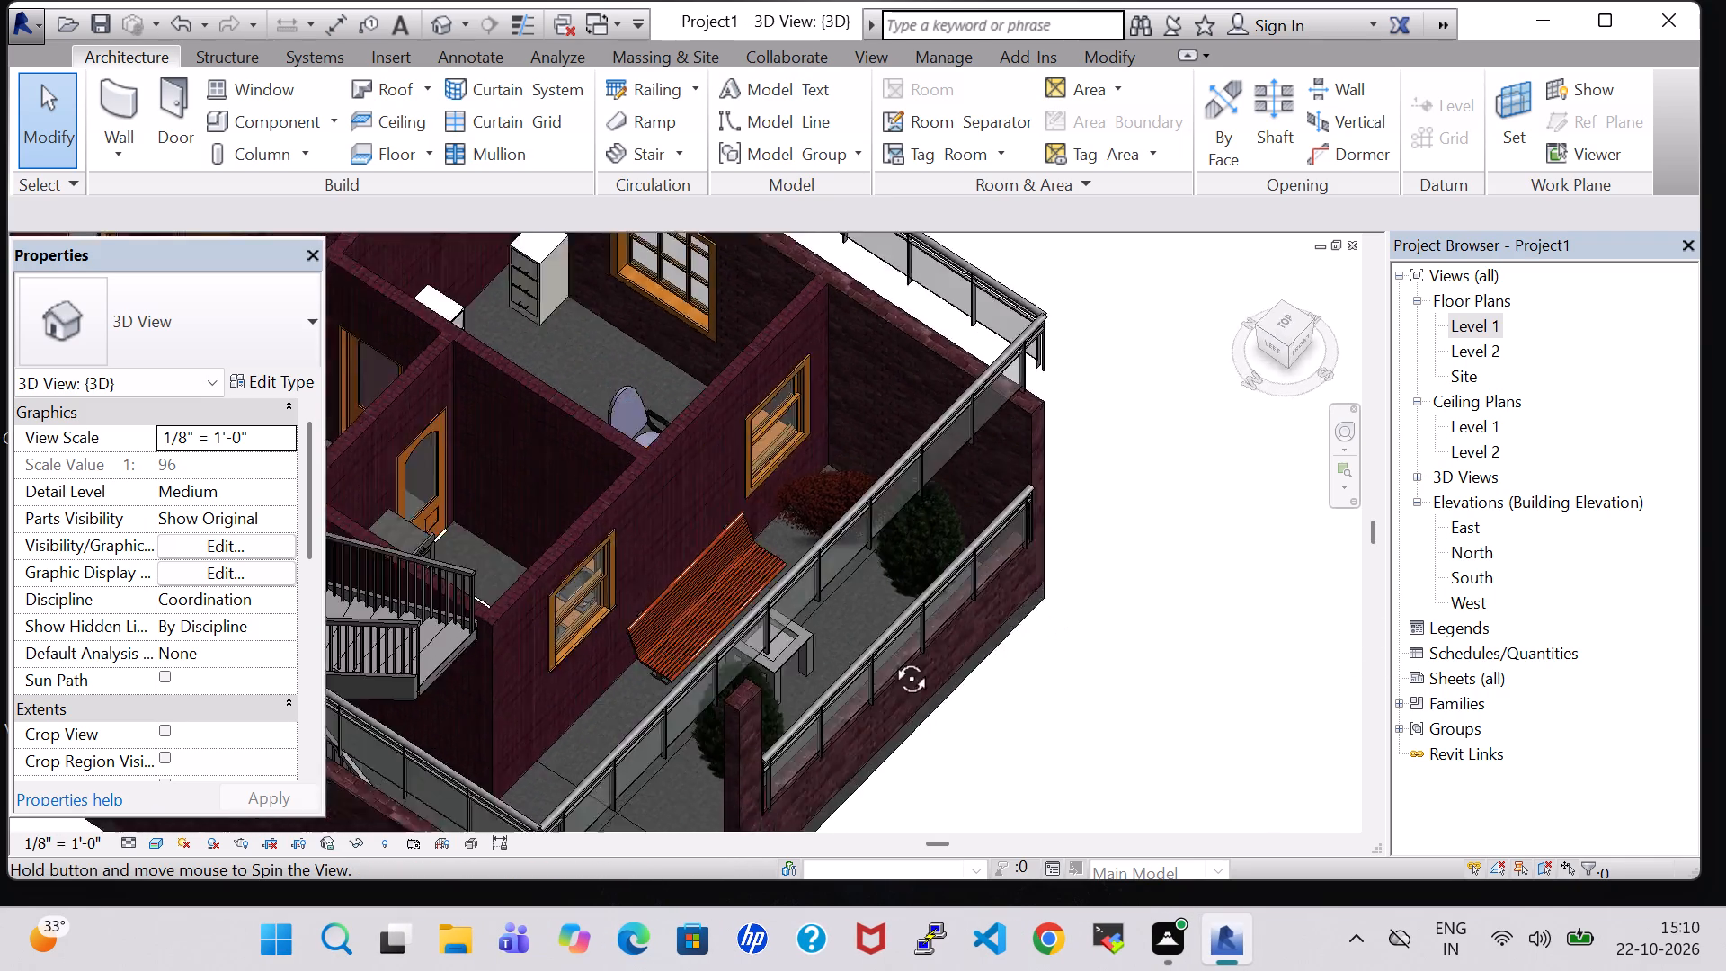
{"action": "middle_click_drag", "start_coordinate": [891, 658], "coordinate": [776, 594], "text": "shift"}
{"action": "middle_click_drag", "start_coordinate": [848, 613], "coordinate": [797, 599], "text": "shift"}
{"action": "scroll", "coordinate": [845, 608], "scroll_direction": "down", "scroll_amount": 1}
{"action": "scroll", "coordinate": [1240, 660], "scroll_direction": "down", "scroll_amount": 1}
{"action": "middle_click_drag", "start_coordinate": [1224, 685], "coordinate": [1252, 664], "text": "shift"}
Return to the Level 1 floor plan and review the furnished layout of the whole floor.
{"action": "double_click", "coordinate": [1470, 324]}
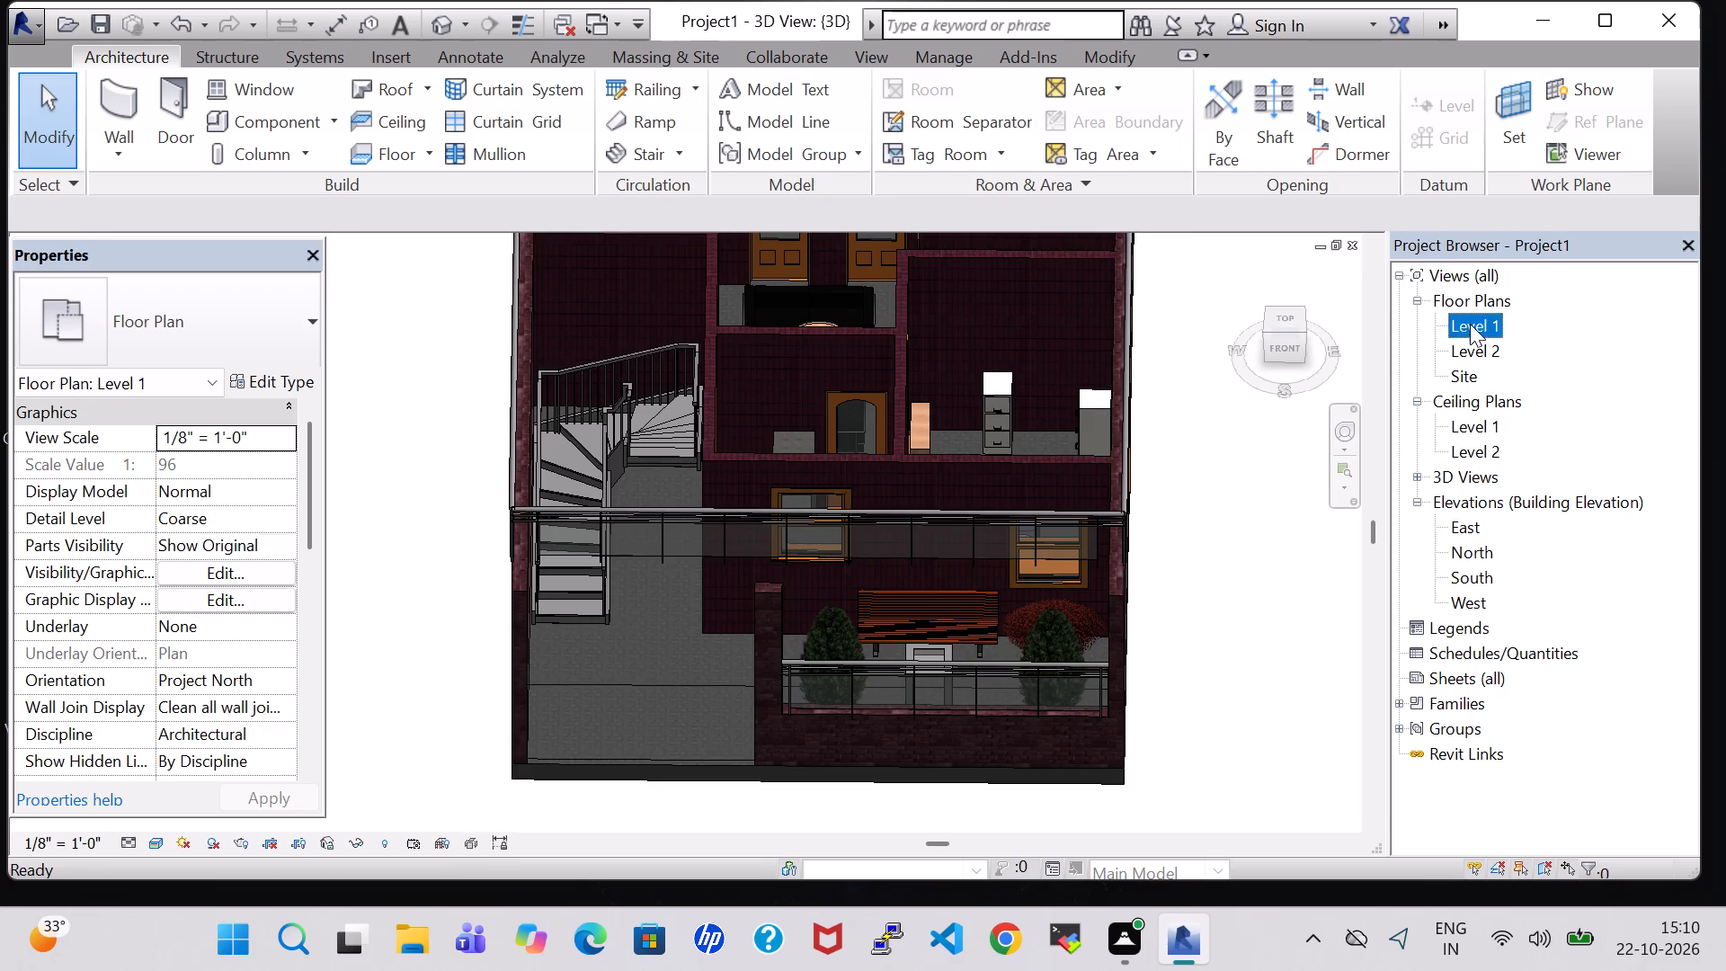
{"action": "scroll", "coordinate": [1119, 418], "scroll_direction": "down", "scroll_amount": 5}
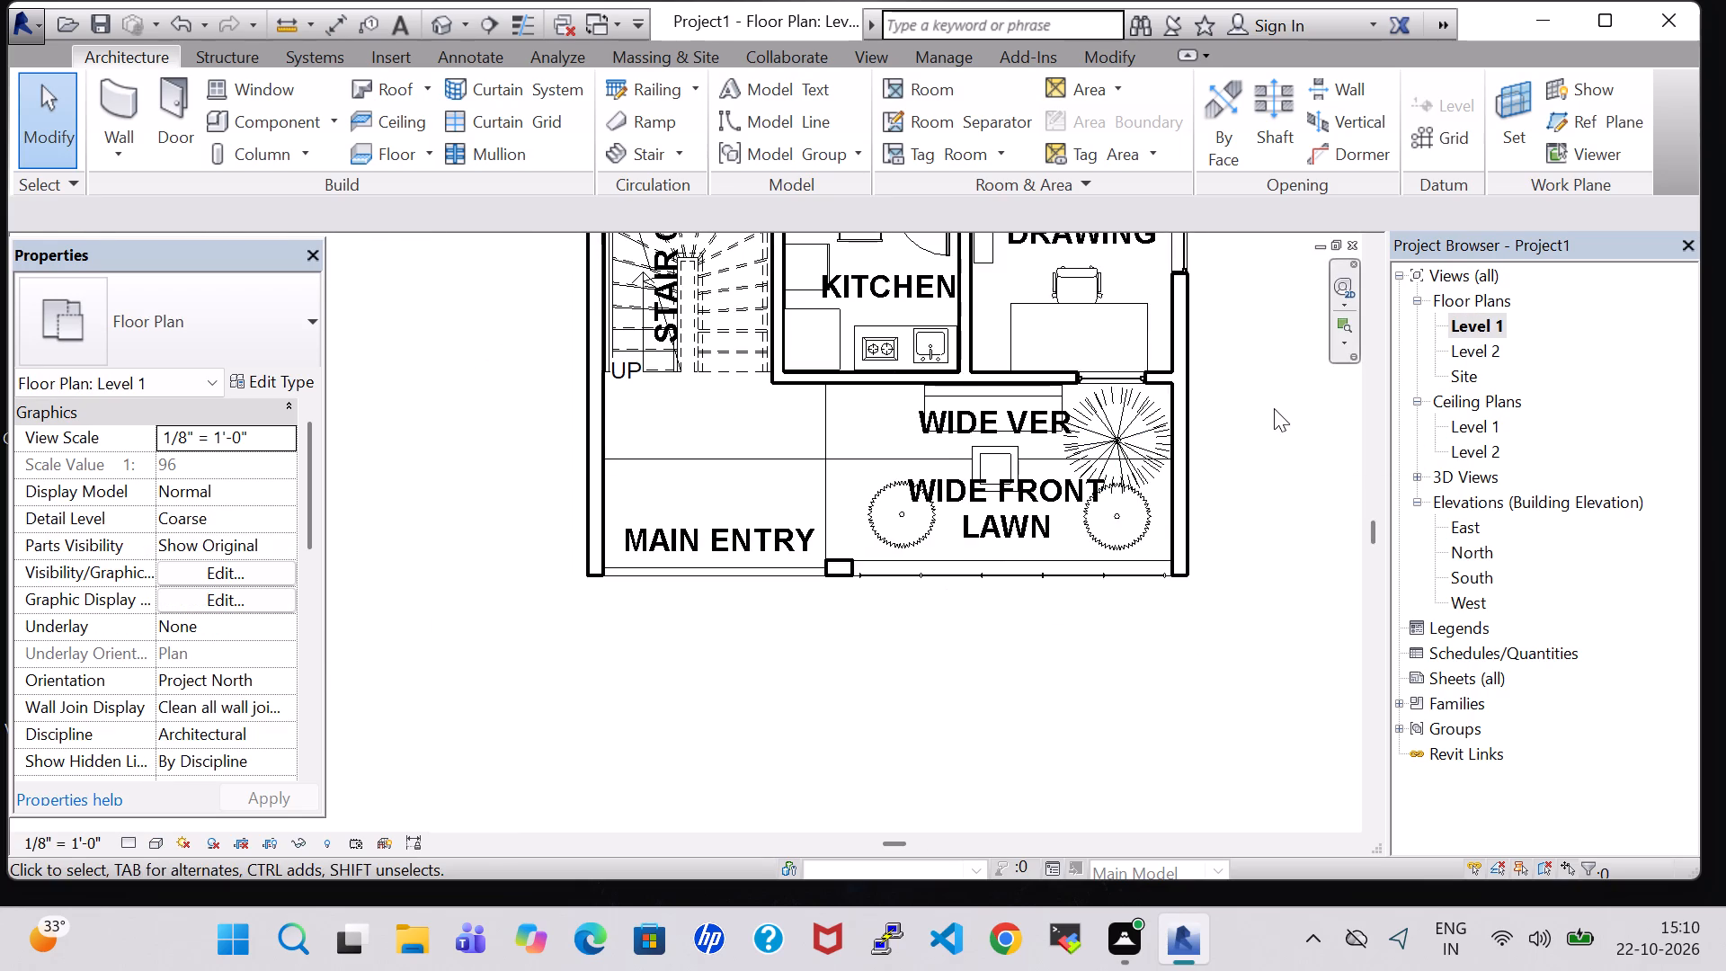
{"action": "middle_click", "coordinate": [1244, 410]}
{"action": "middle_click", "coordinate": [1244, 410]}
{"action": "middle_click_drag", "start_coordinate": [1244, 410], "coordinate": [1228, 546]}
{"action": "scroll", "coordinate": [360, 578], "scroll_direction": "up", "scroll_amount": 4}
{"action": "scroll", "coordinate": [1033, 673], "scroll_direction": "up", "scroll_amount": 2}
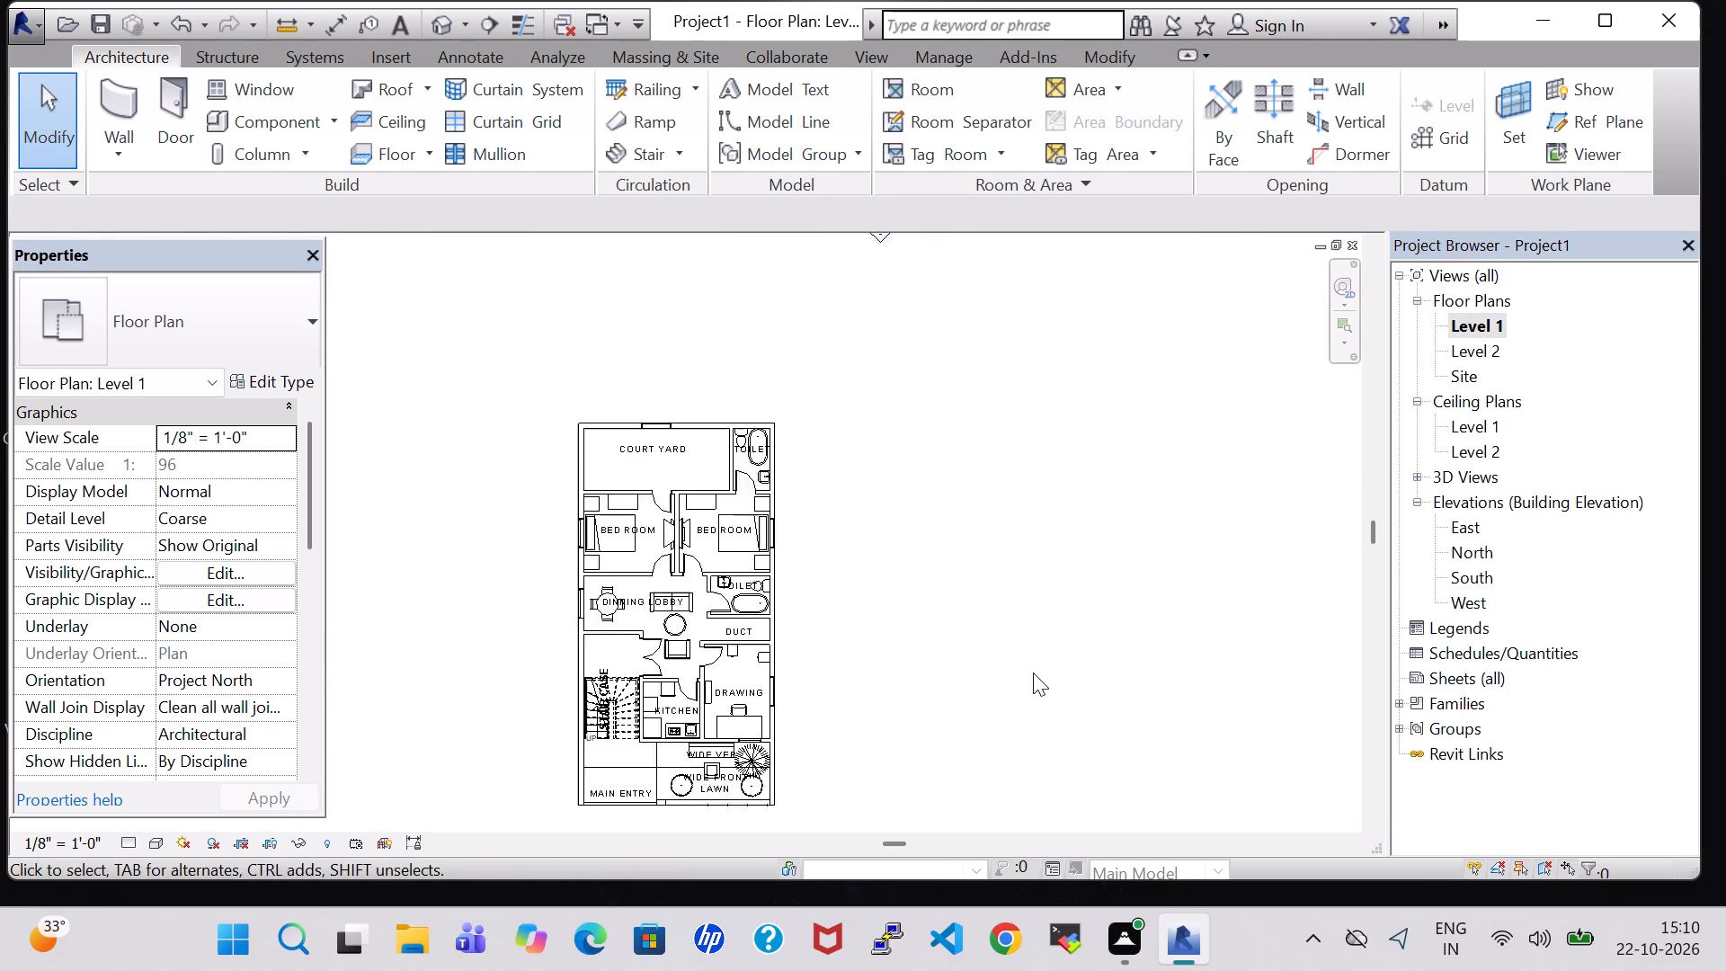
{"action": "middle_click_drag", "start_coordinate": [959, 613], "coordinate": [1128, 581]}
{"action": "scroll", "coordinate": [1028, 567], "scroll_direction": "up", "scroll_amount": 1}
{"action": "middle_click_drag", "start_coordinate": [1028, 567], "coordinate": [1067, 541]}
{"action": "scroll", "coordinate": [1067, 539], "scroll_direction": "up", "scroll_amount": 1}
{"action": "middle_click_drag", "start_coordinate": [1067, 539], "coordinate": [1081, 539]}
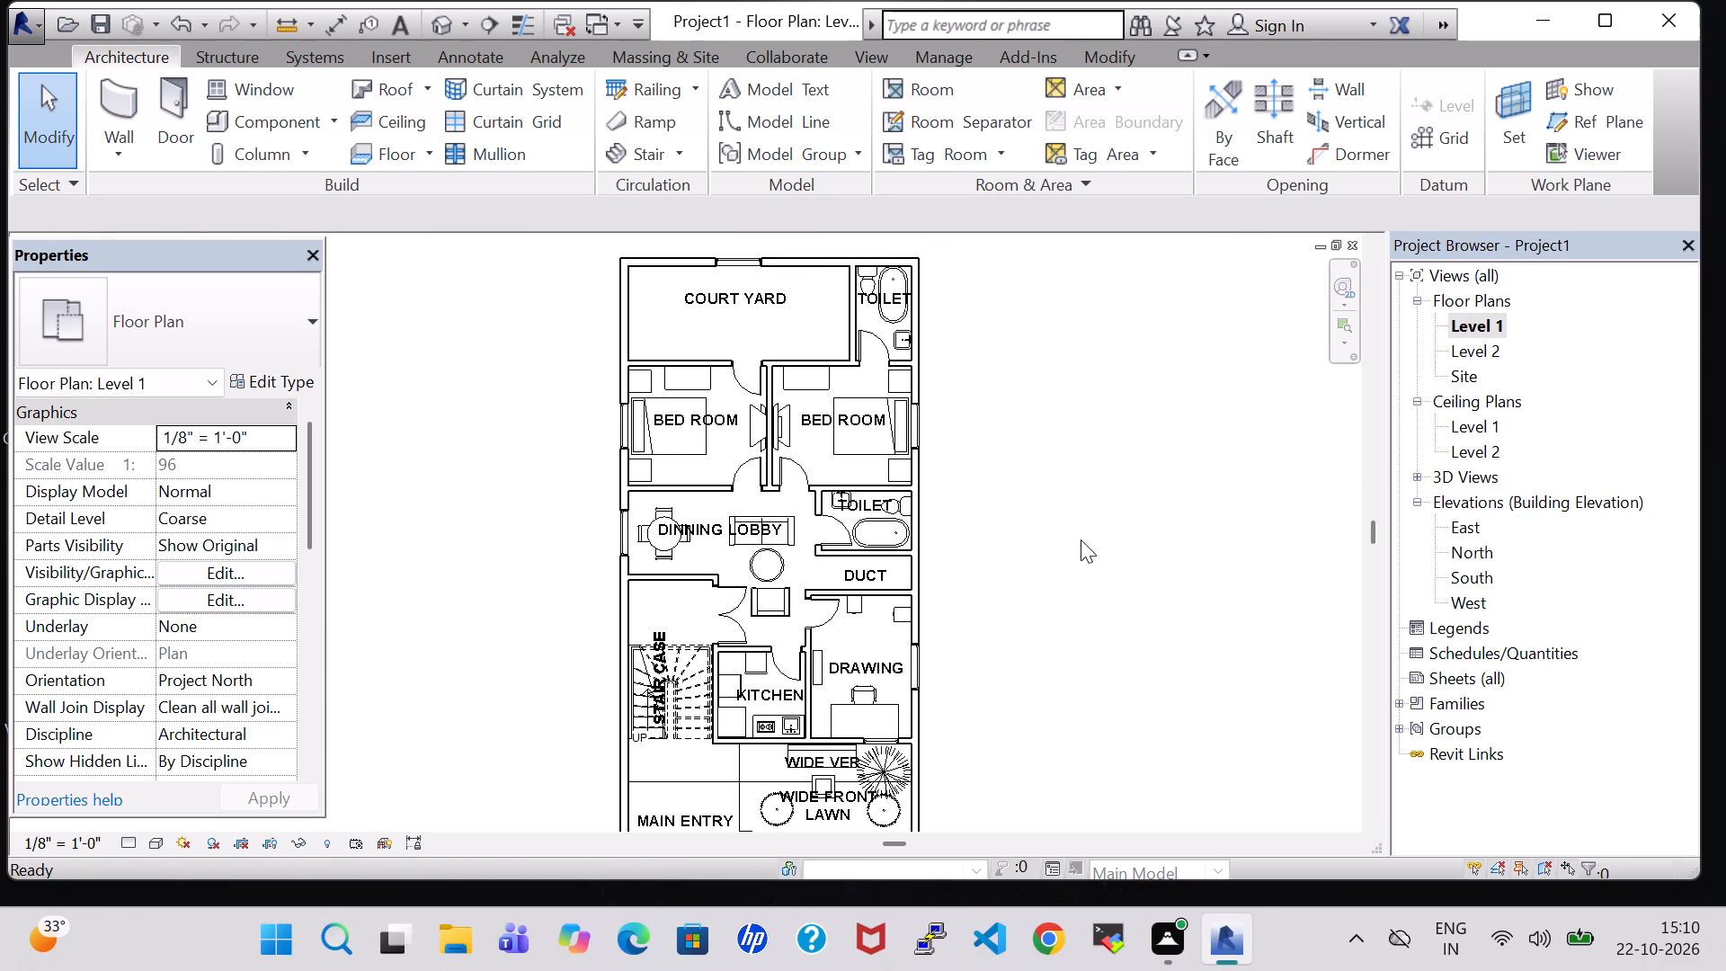
{"action": "scroll", "coordinate": [1081, 539], "scroll_direction": "down", "scroll_amount": 1}
{"action": "middle_click_drag", "start_coordinate": [1081, 539], "coordinate": [1075, 512]}
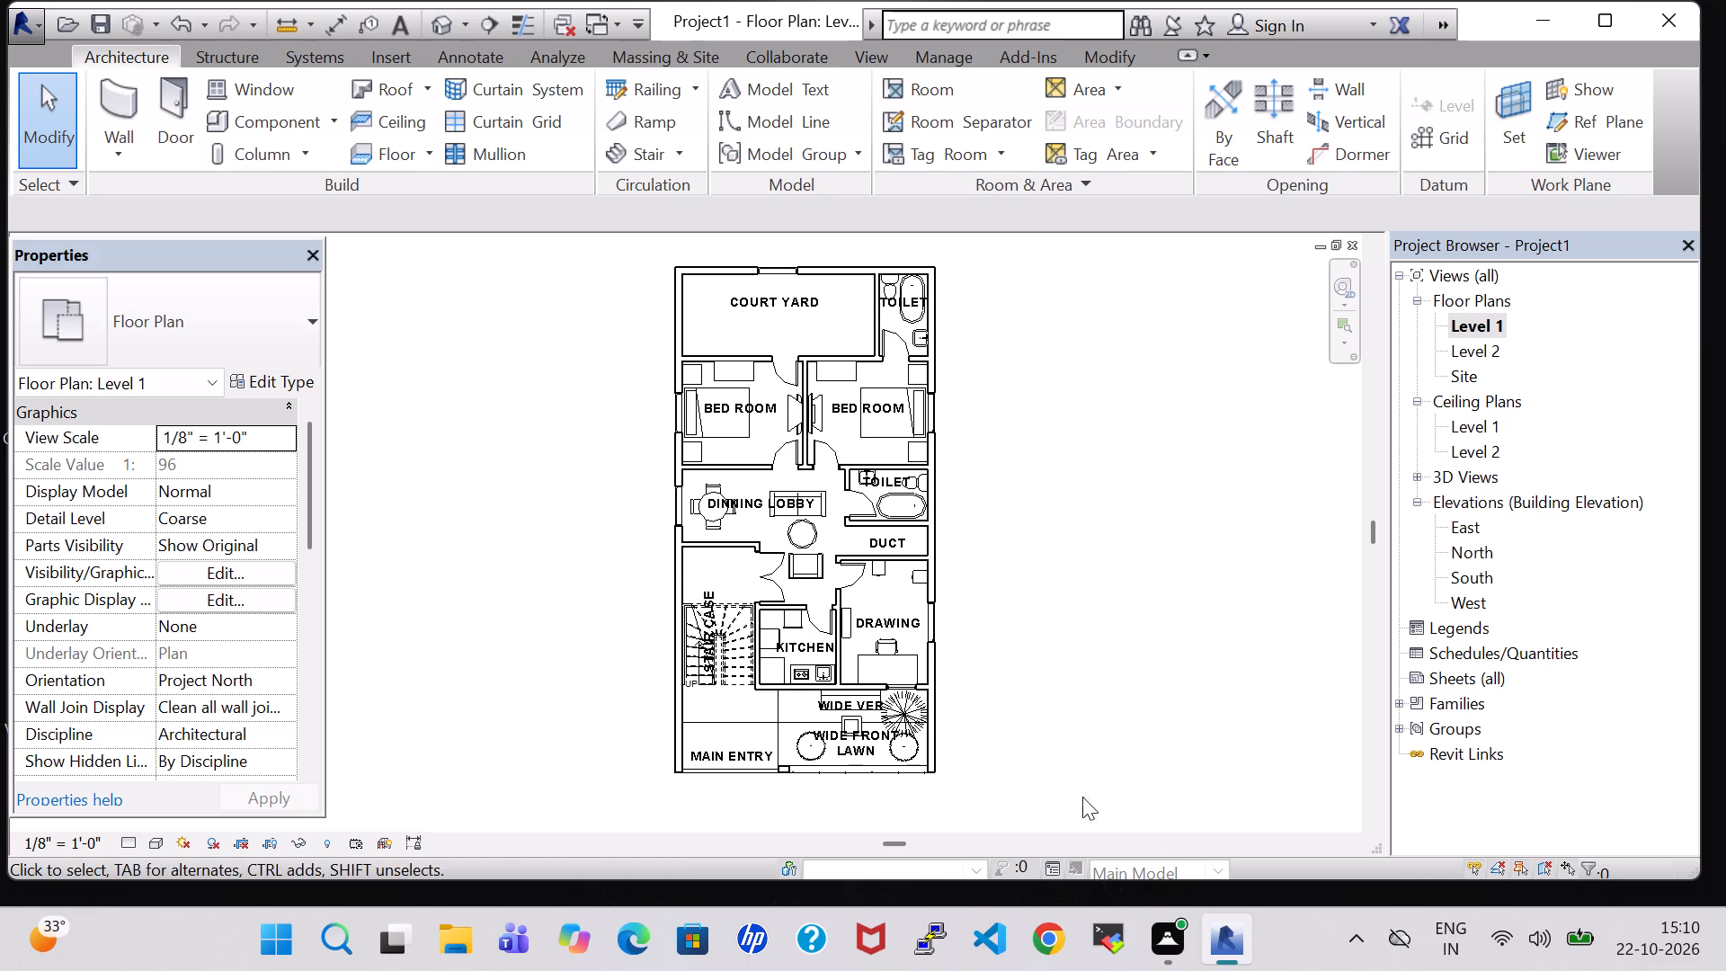
{"action": "scroll", "coordinate": [725, 467], "scroll_direction": "up", "scroll_amount": 1}
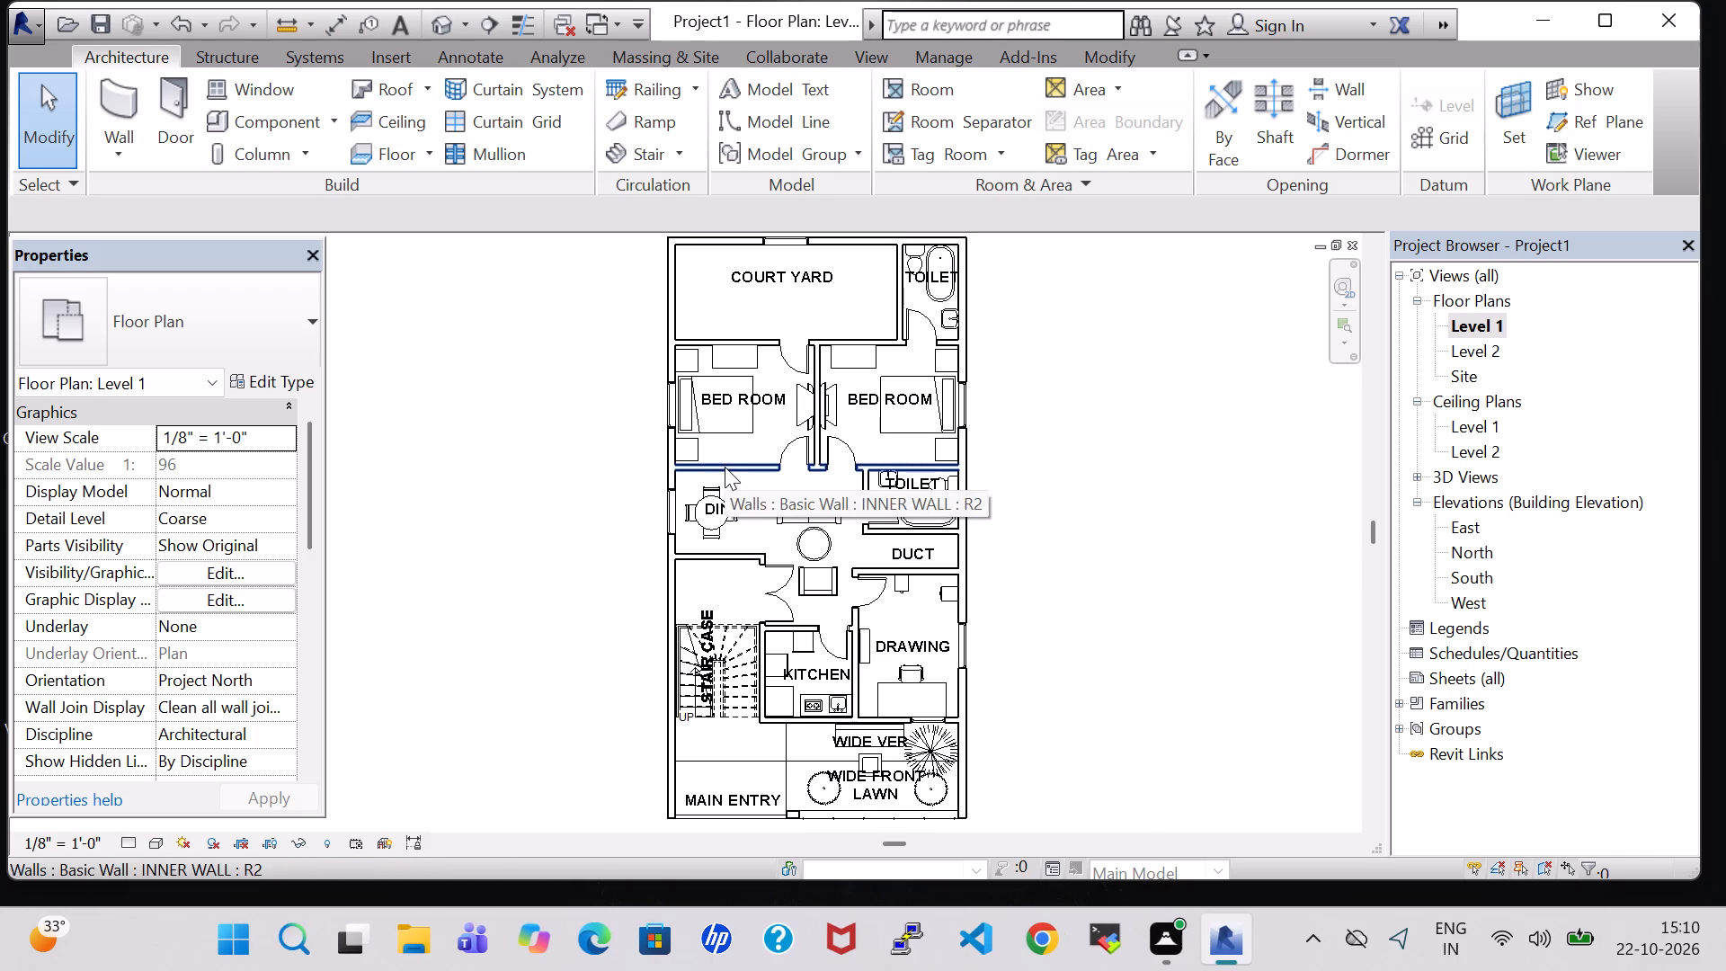
Load the Mirror-Ellipse family from the library's Furniture folder.
{"action": "left_click", "coordinate": [268, 133]}
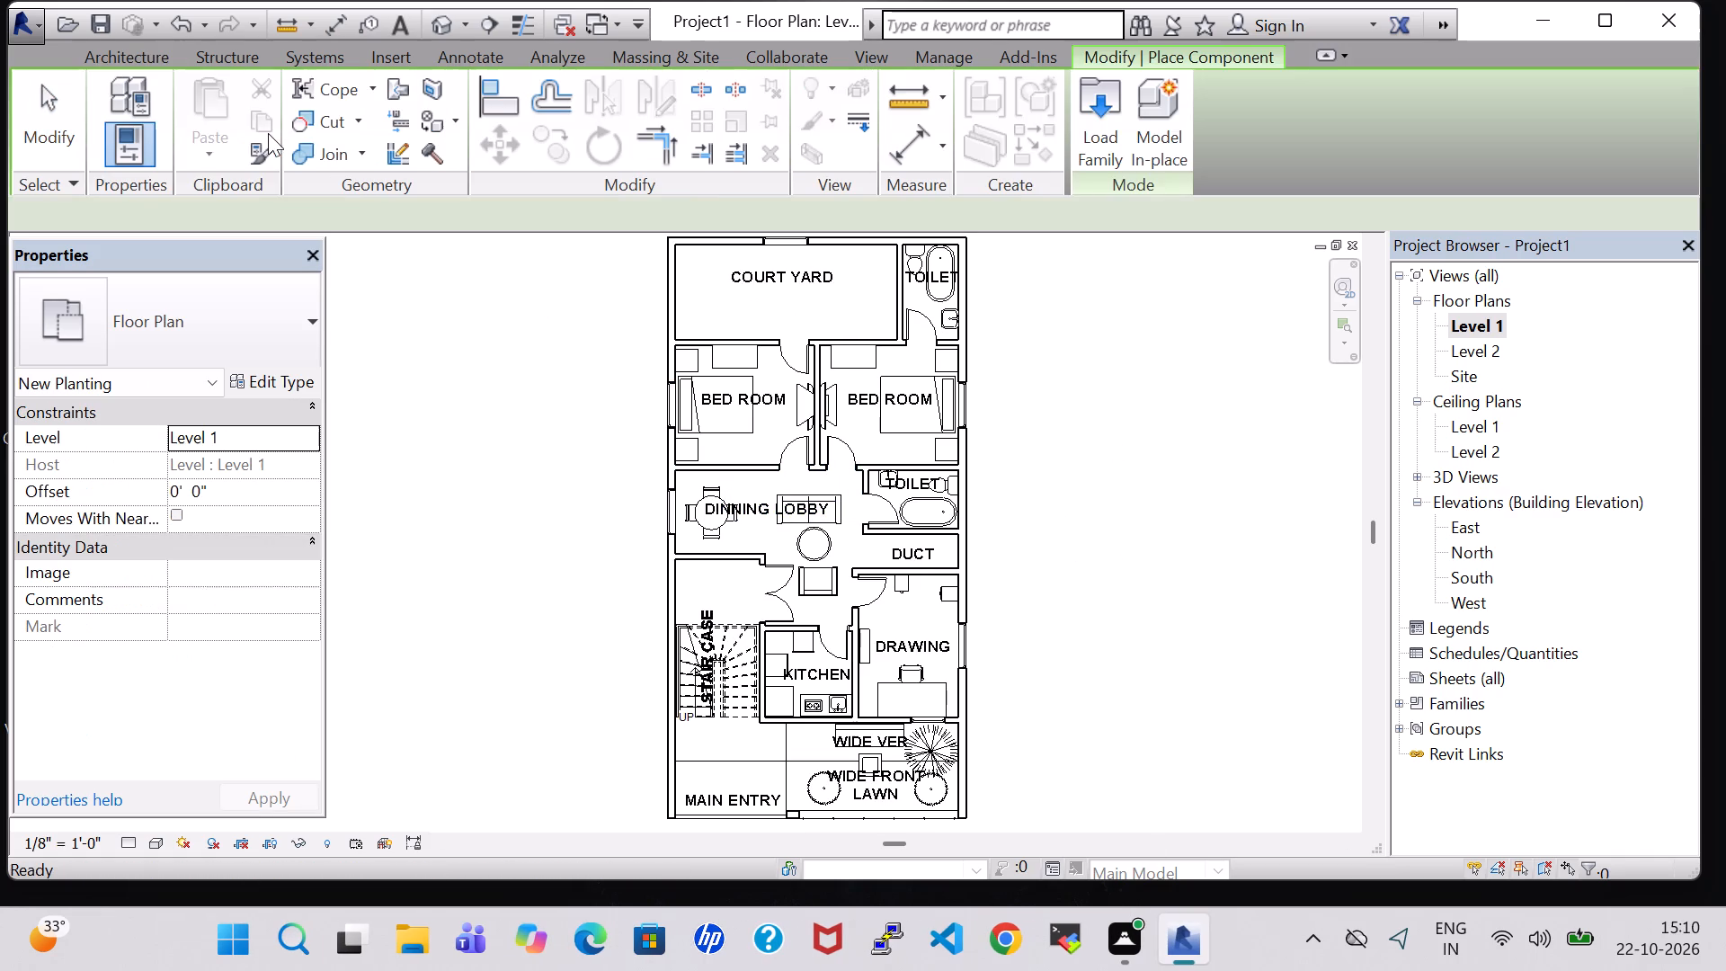
{"action": "left_click", "coordinate": [1094, 141]}
{"action": "scroll", "coordinate": [1078, 487], "scroll_direction": "down", "scroll_amount": 1}
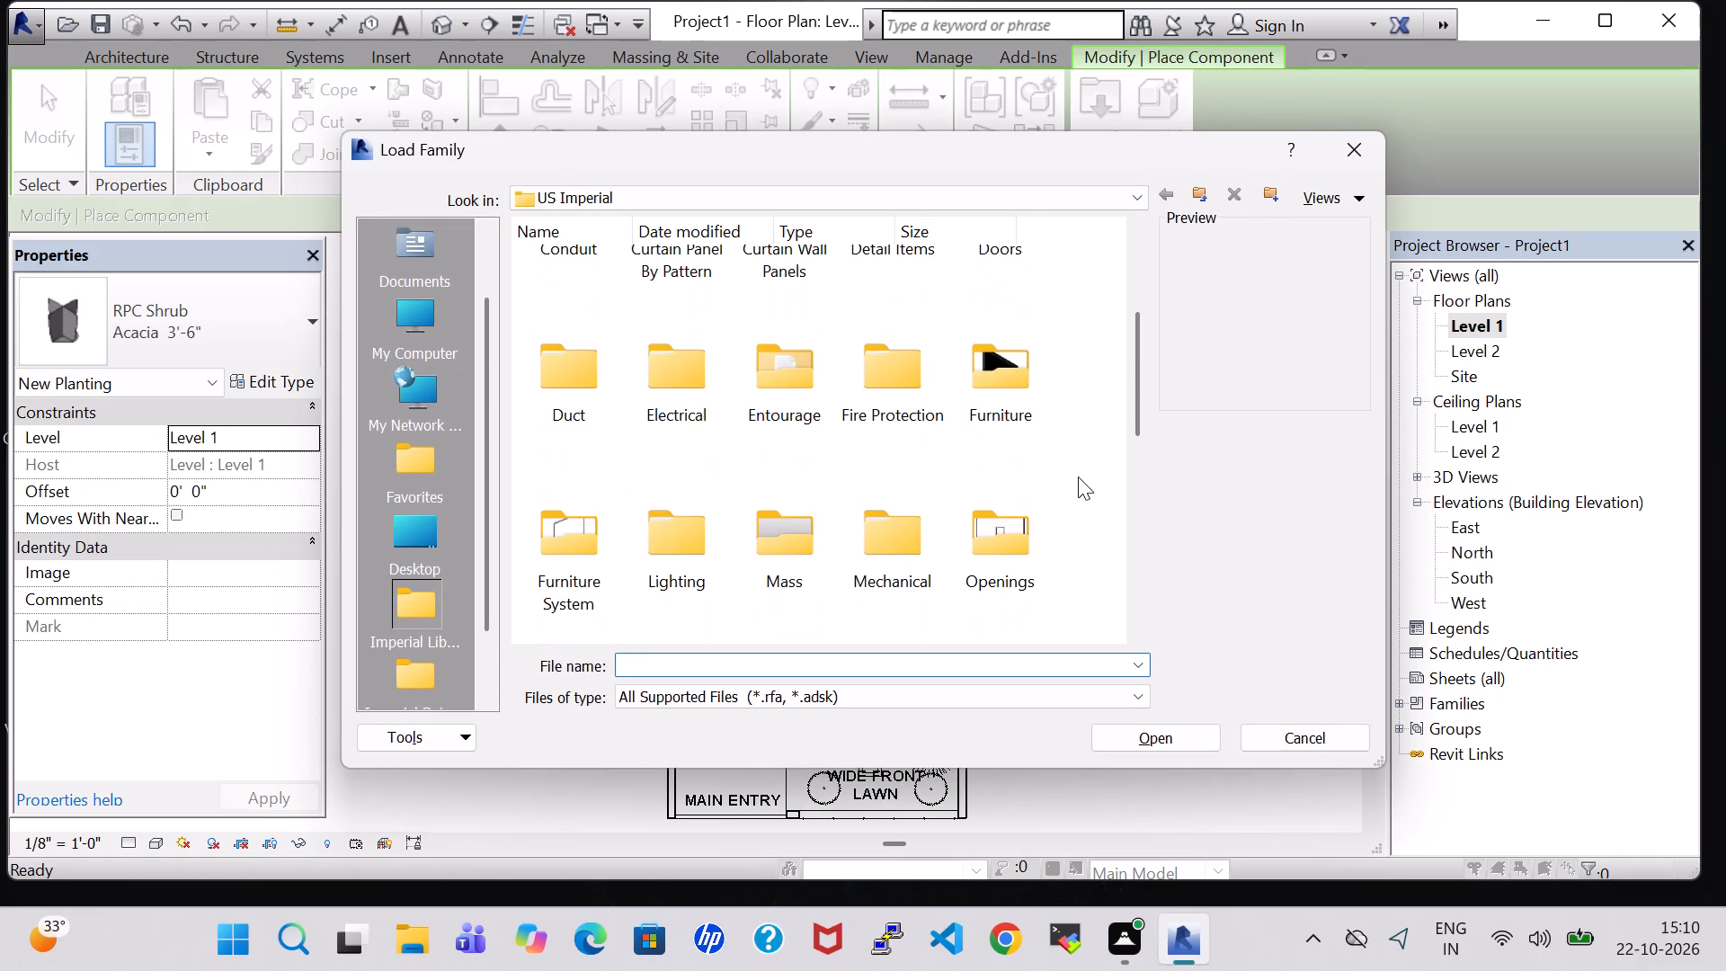
{"action": "double_click", "coordinate": [999, 390]}
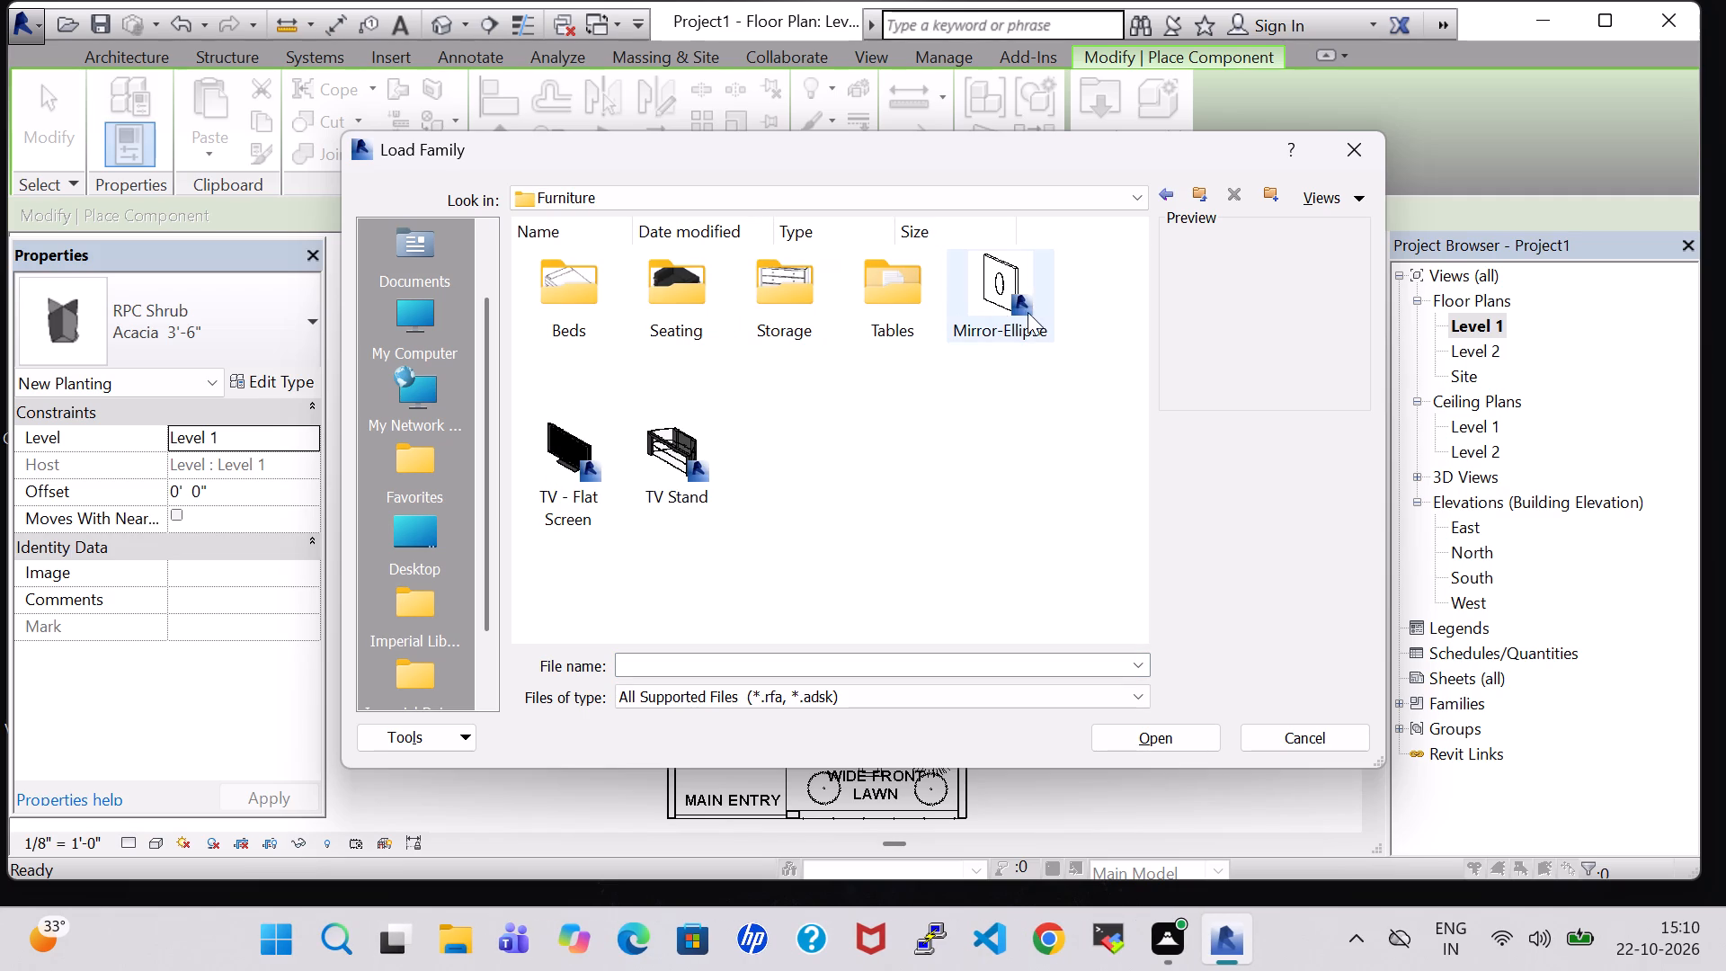
{"action": "left_click", "coordinate": [1025, 300]}
{"action": "left_click", "coordinate": [1174, 741]}
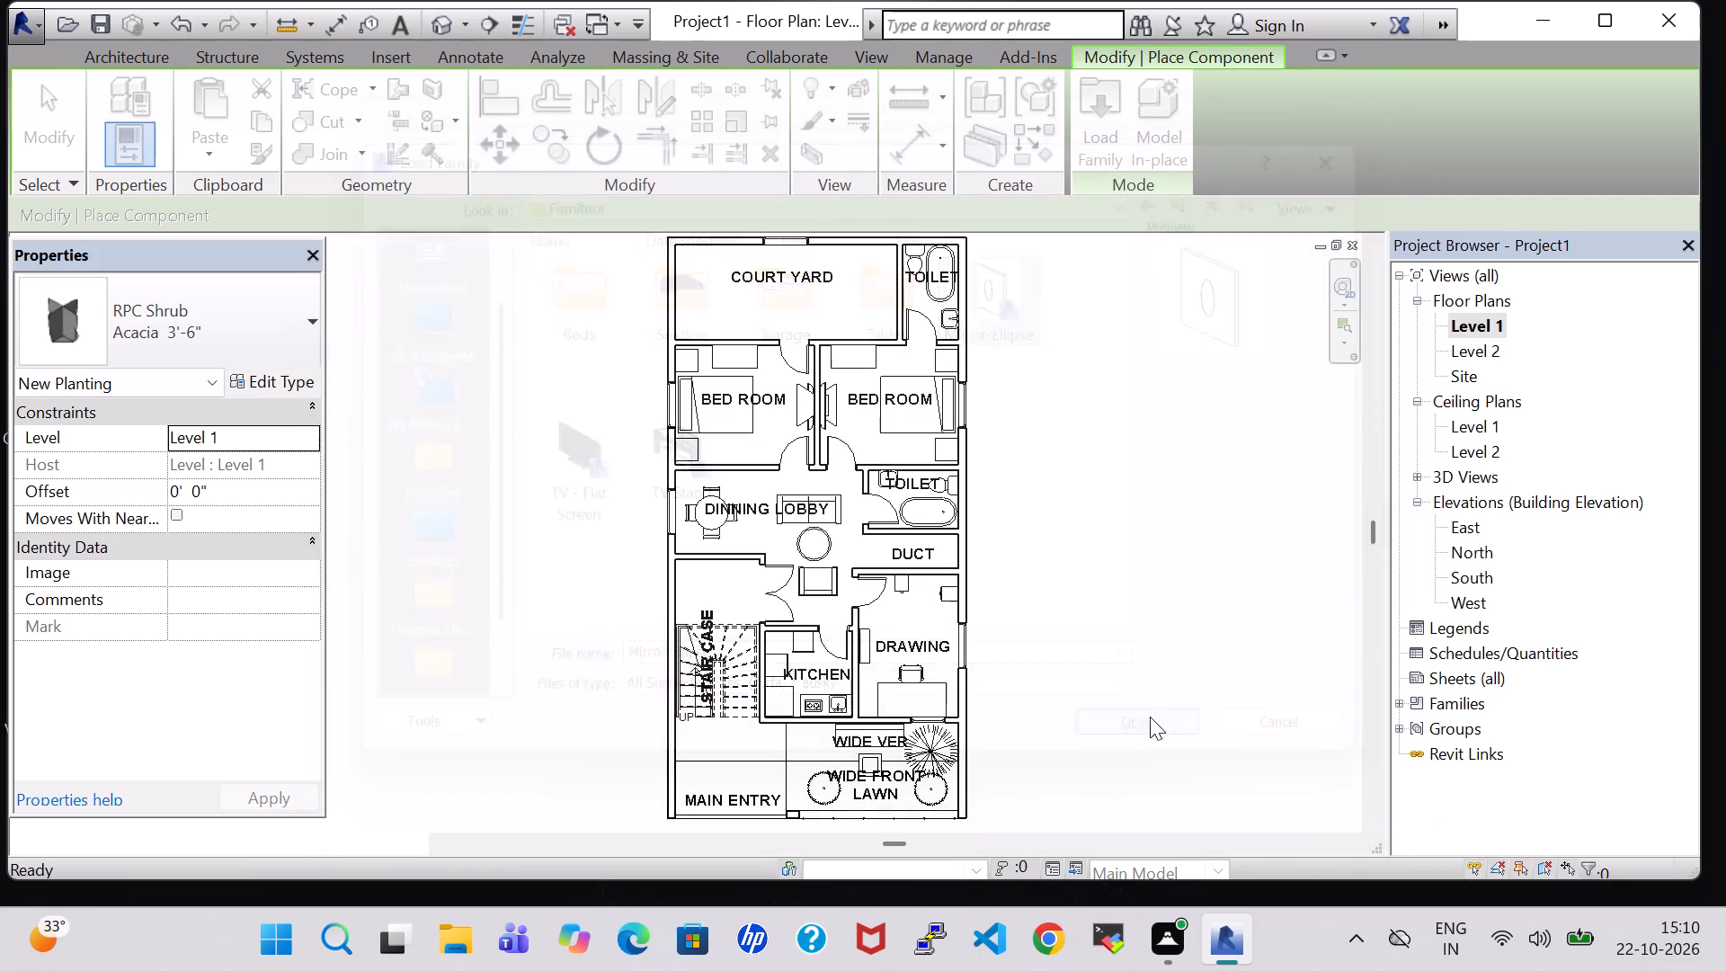
Place a 24" x 48" Mirror-Ellipse on the south wall of DINNING LOBBY, about 1'-10" from the west wall.
{"action": "scroll", "coordinate": [632, 477], "scroll_direction": "up", "scroll_amount": 9}
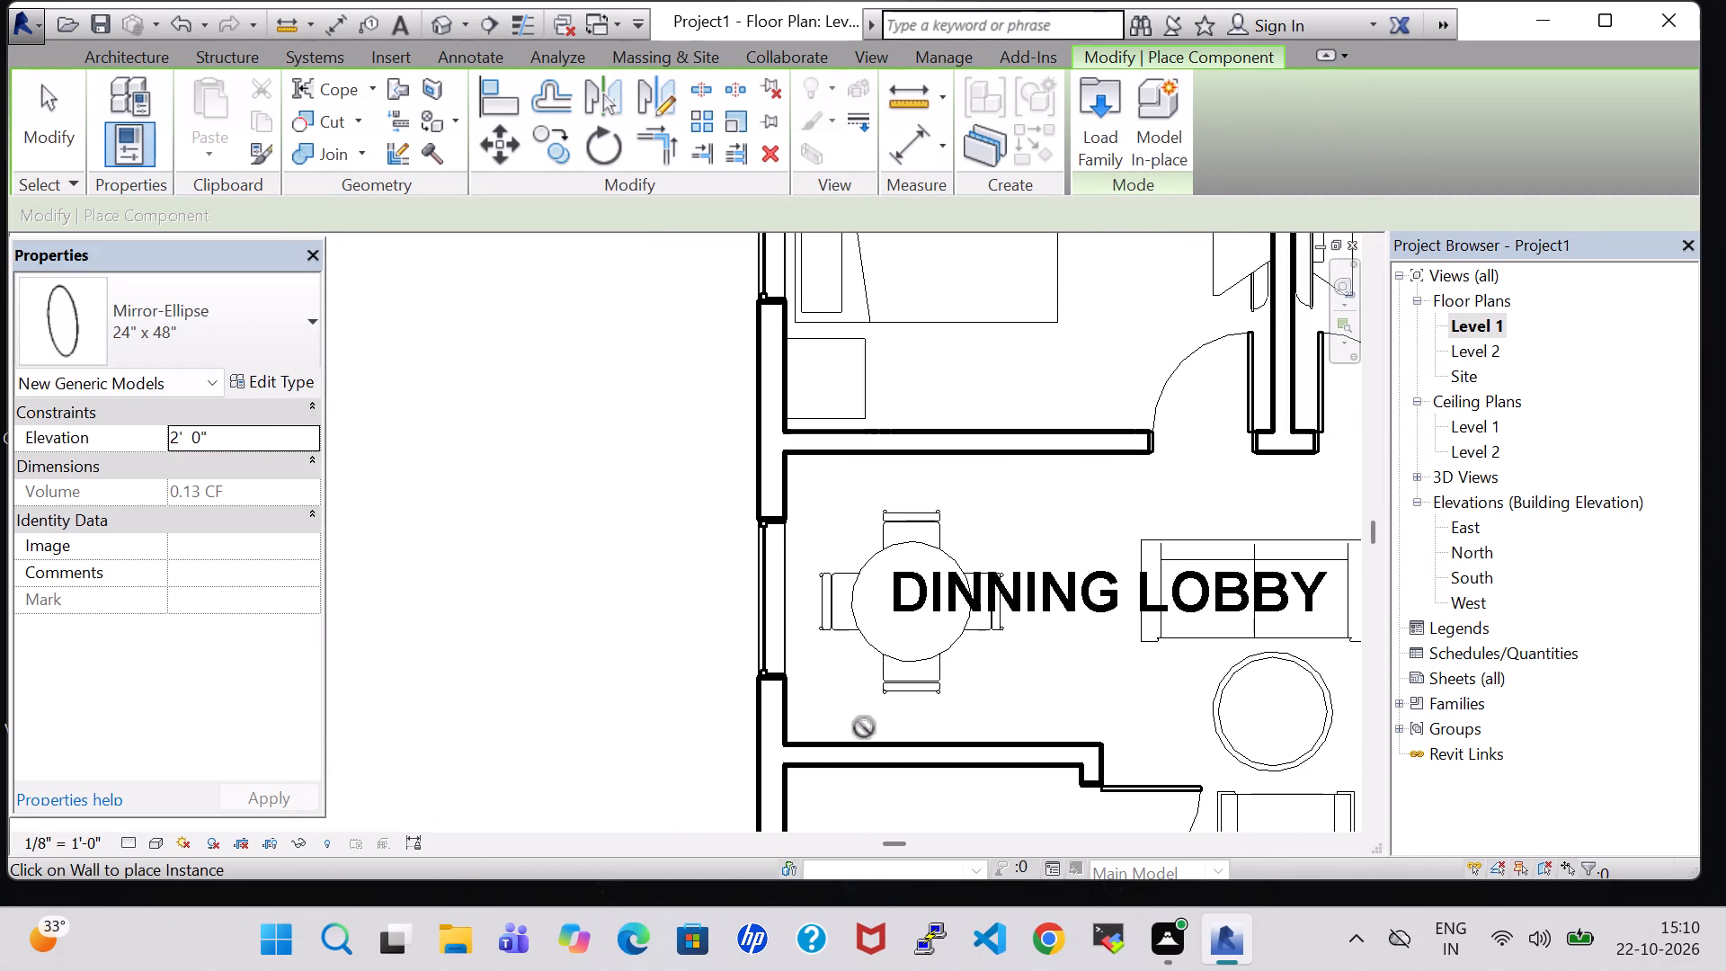
{"action": "scroll", "coordinate": [832, 739], "scroll_direction": "up", "scroll_amount": 6}
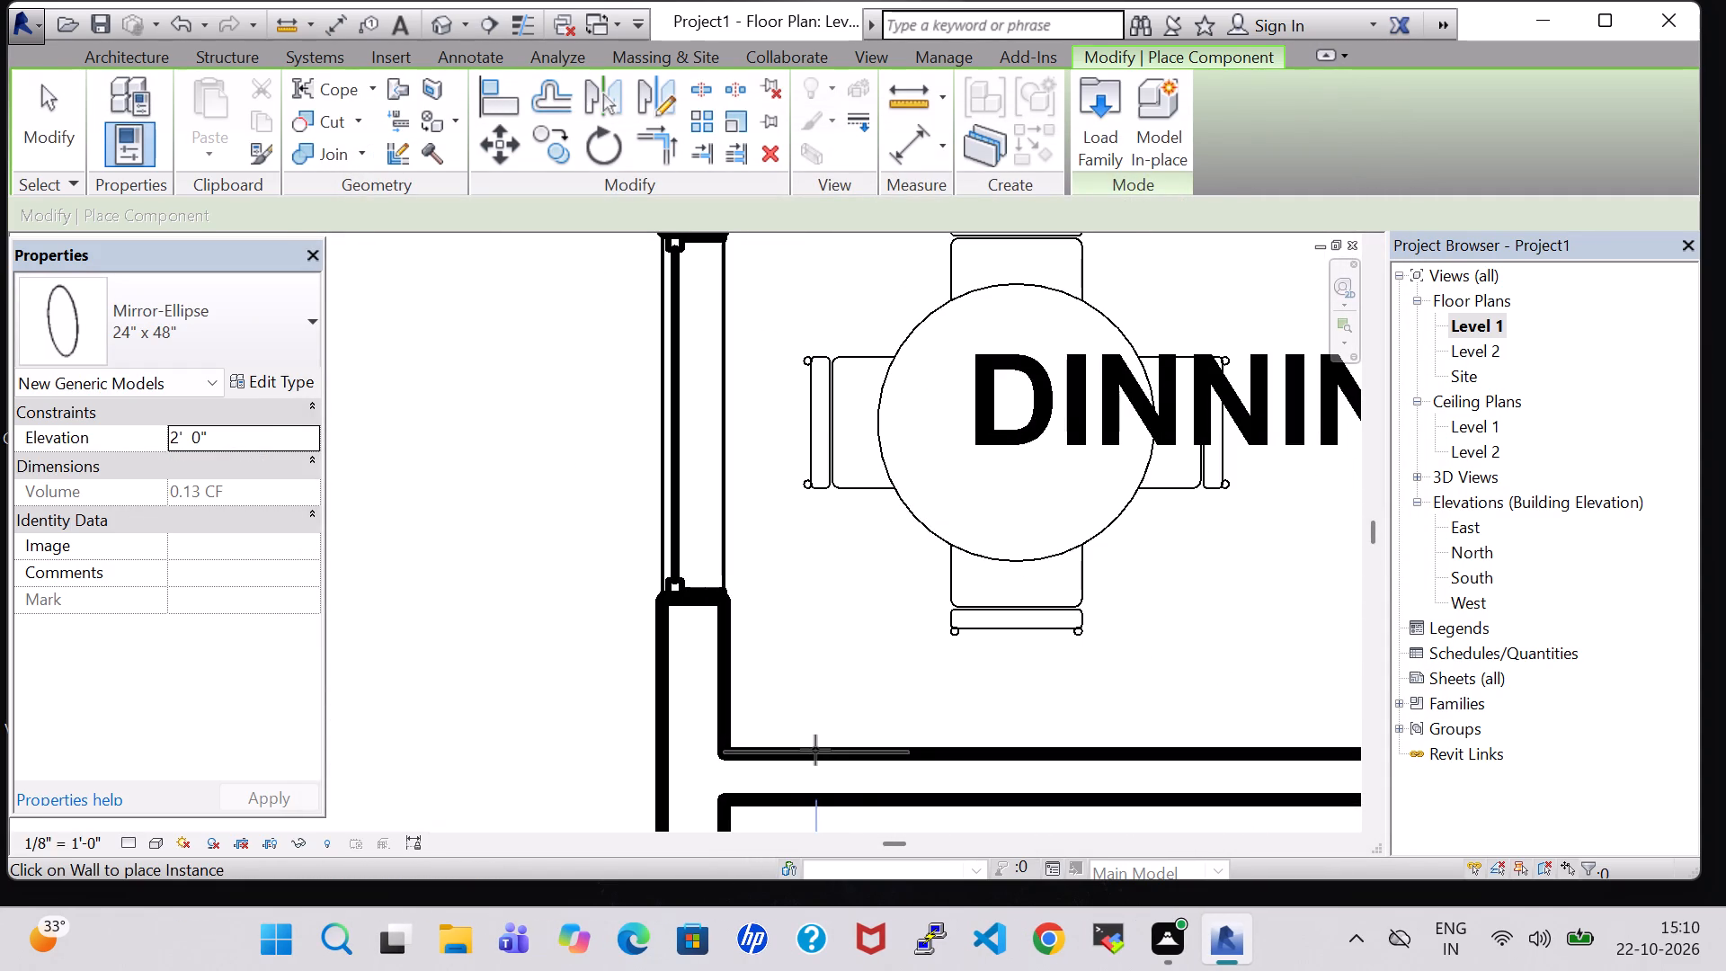
{"action": "left_click", "coordinate": [866, 749]}
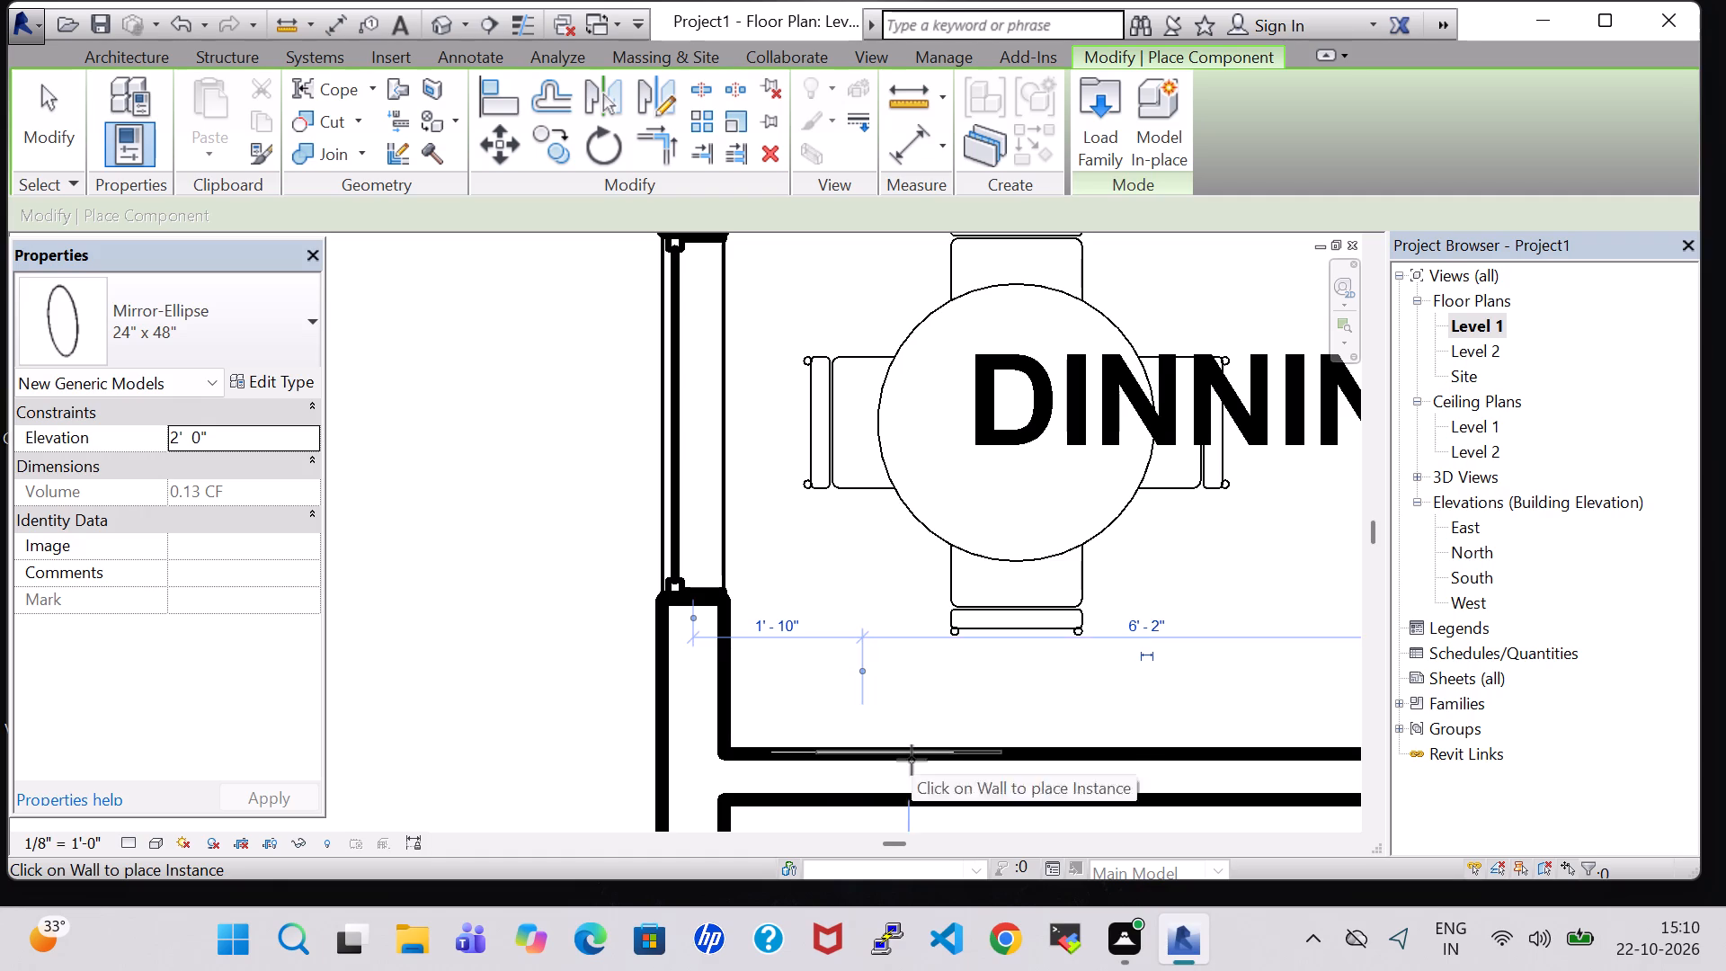
{"action": "key", "text": "Escape"}
{"action": "key", "text": "Escape"}
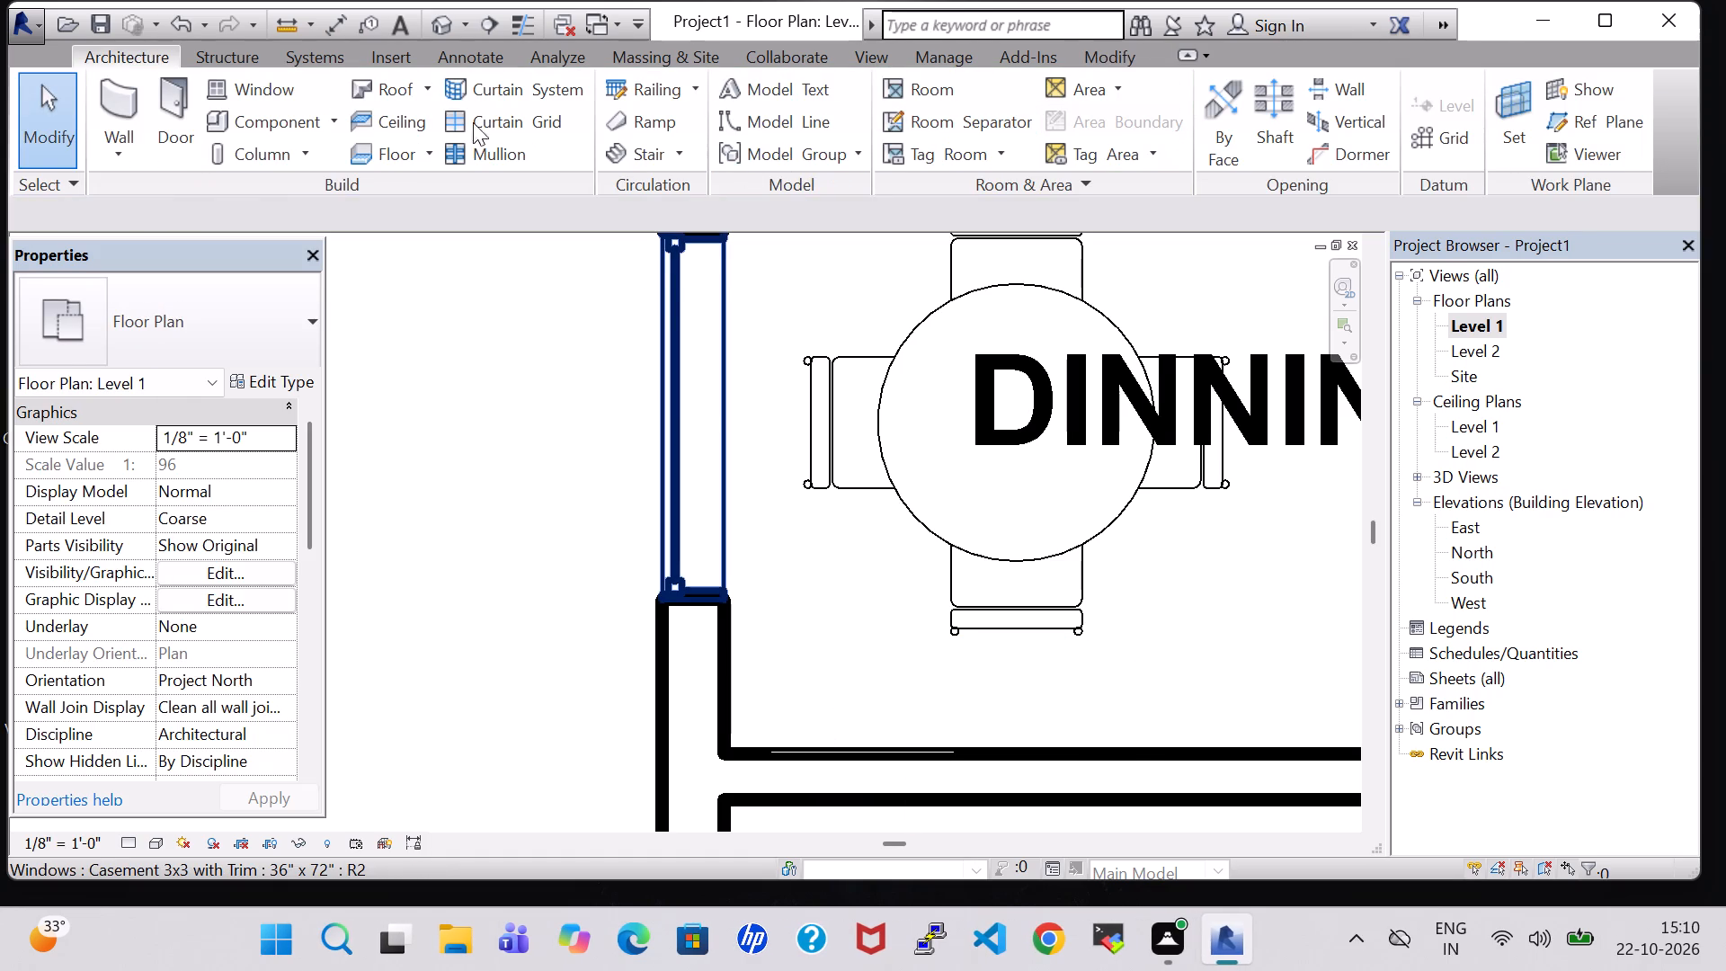
Load the Sink Vanity-Round family from the library's Plumbing > Architectural > Fixtures > Sinks folder.
{"action": "left_click", "coordinate": [221, 127]}
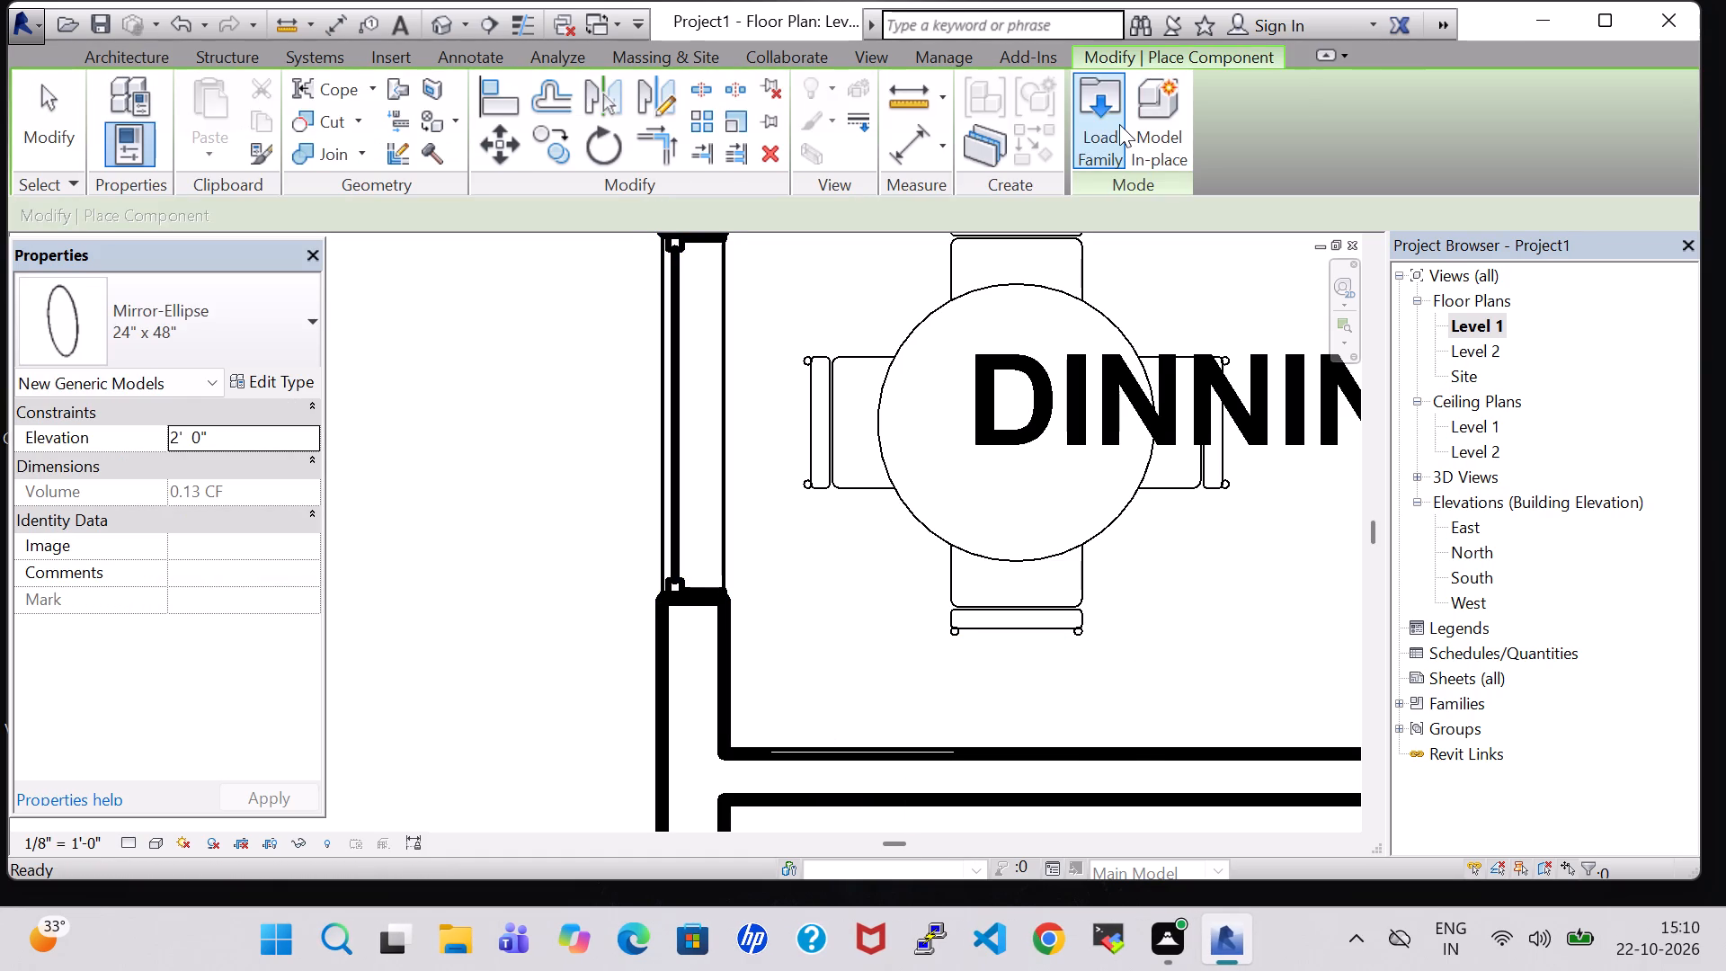
{"action": "left_click", "coordinate": [1119, 124]}
{"action": "scroll", "coordinate": [1119, 284], "scroll_direction": "down", "scroll_amount": 1}
{"action": "scroll", "coordinate": [782, 428], "scroll_direction": "down", "scroll_amount": 1}
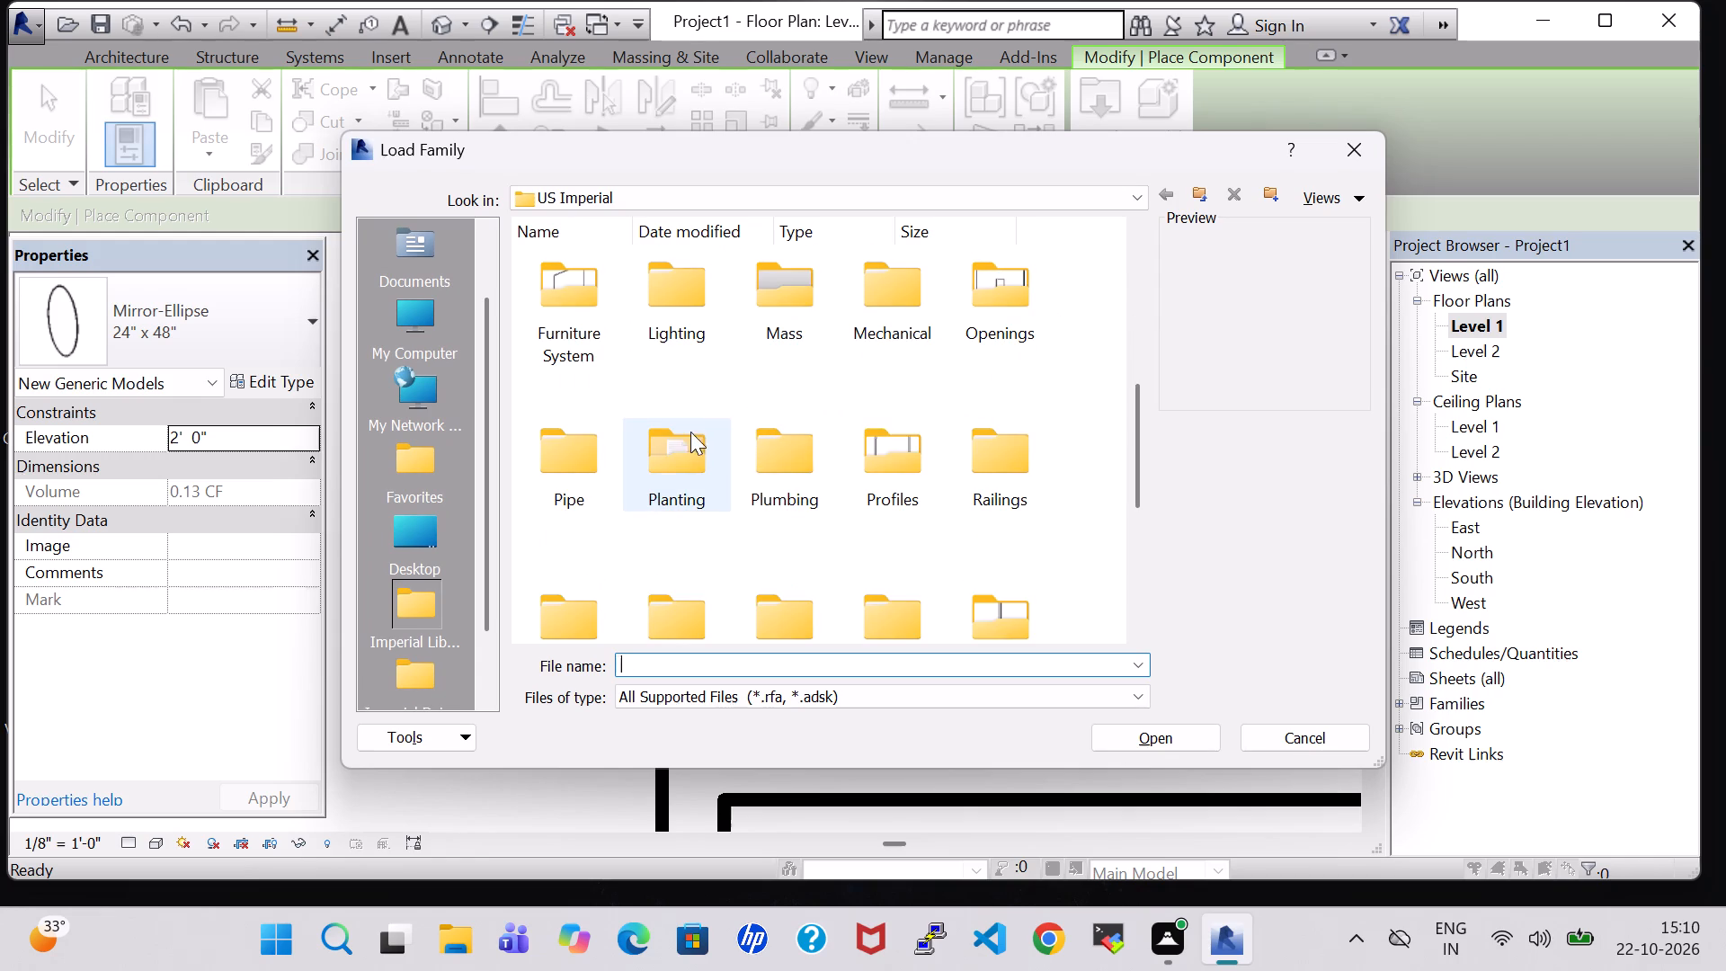
{"action": "double_click", "coordinate": [789, 459]}
{"action": "double_click", "coordinate": [592, 297]}
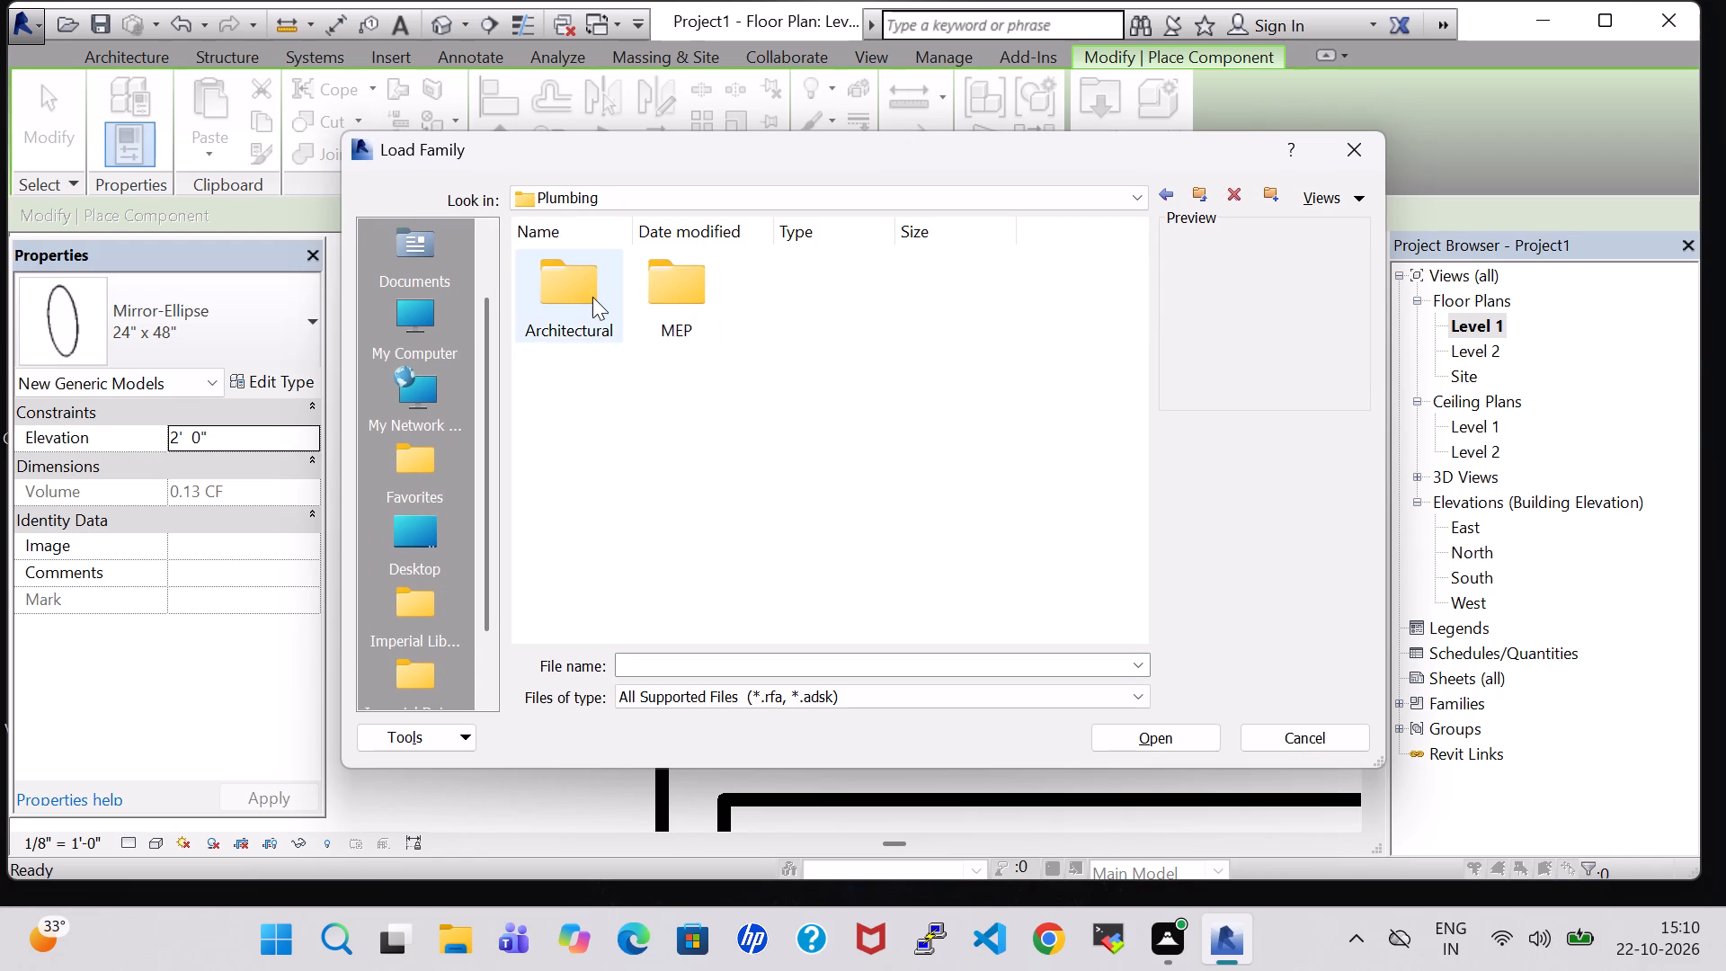
{"action": "double_click", "coordinate": [692, 303]}
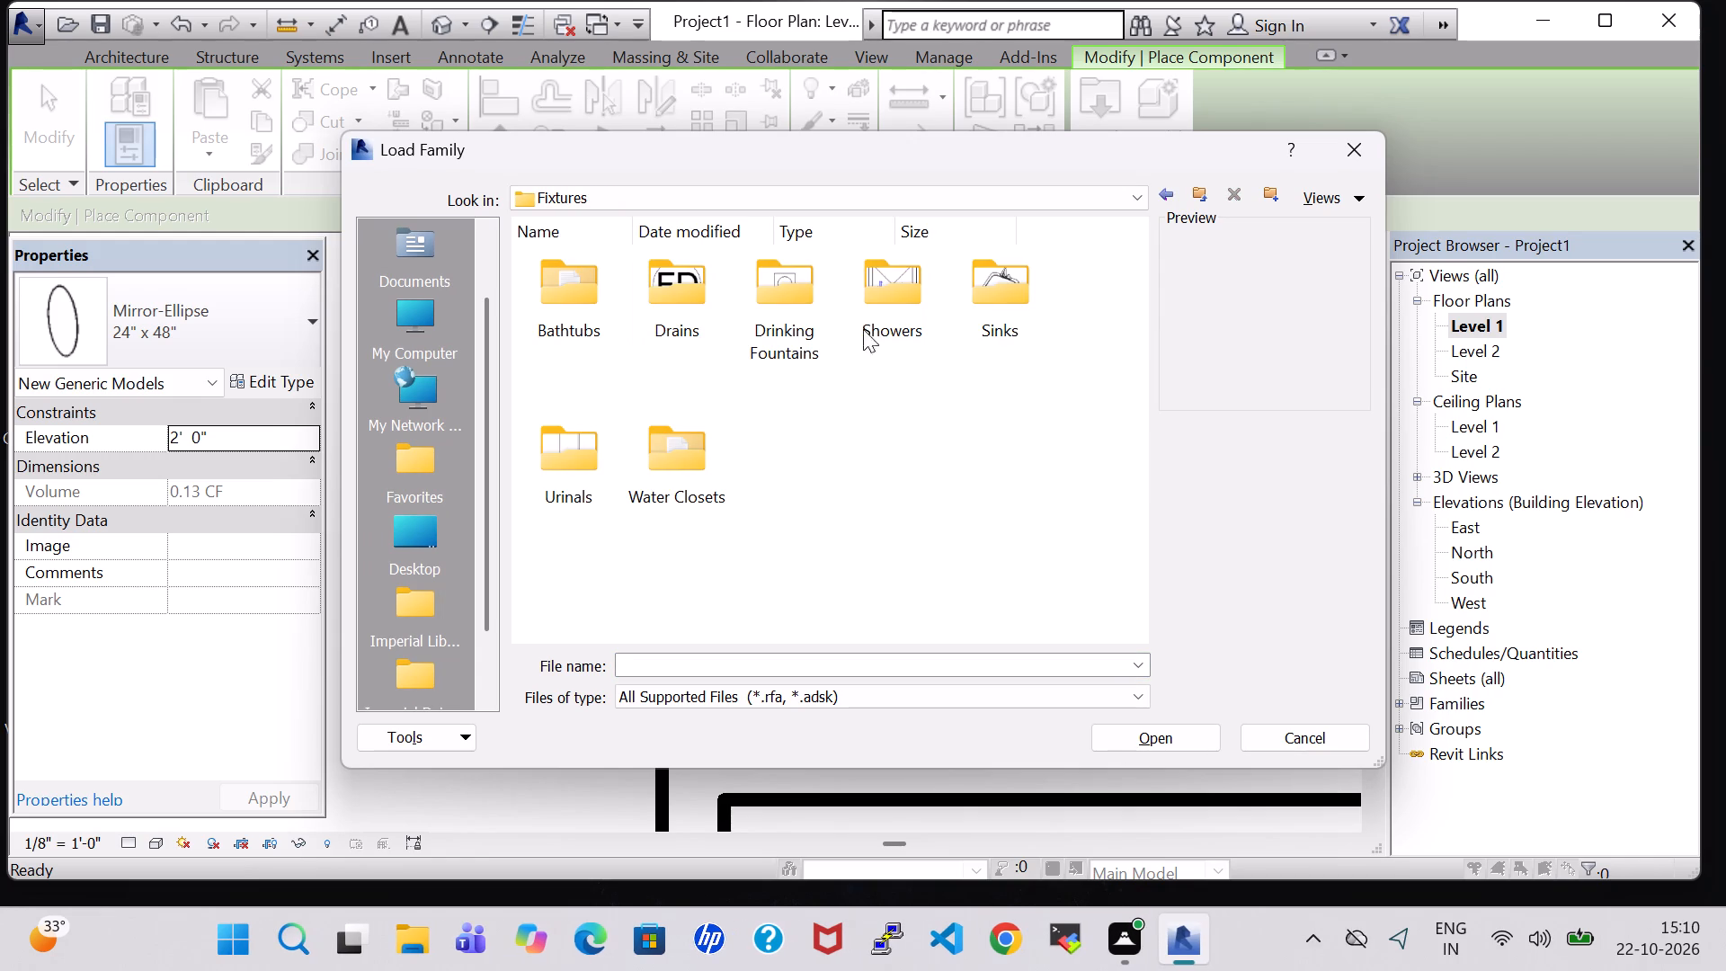
{"action": "double_click", "coordinate": [1026, 313]}
{"action": "left_click", "coordinate": [1002, 311]}
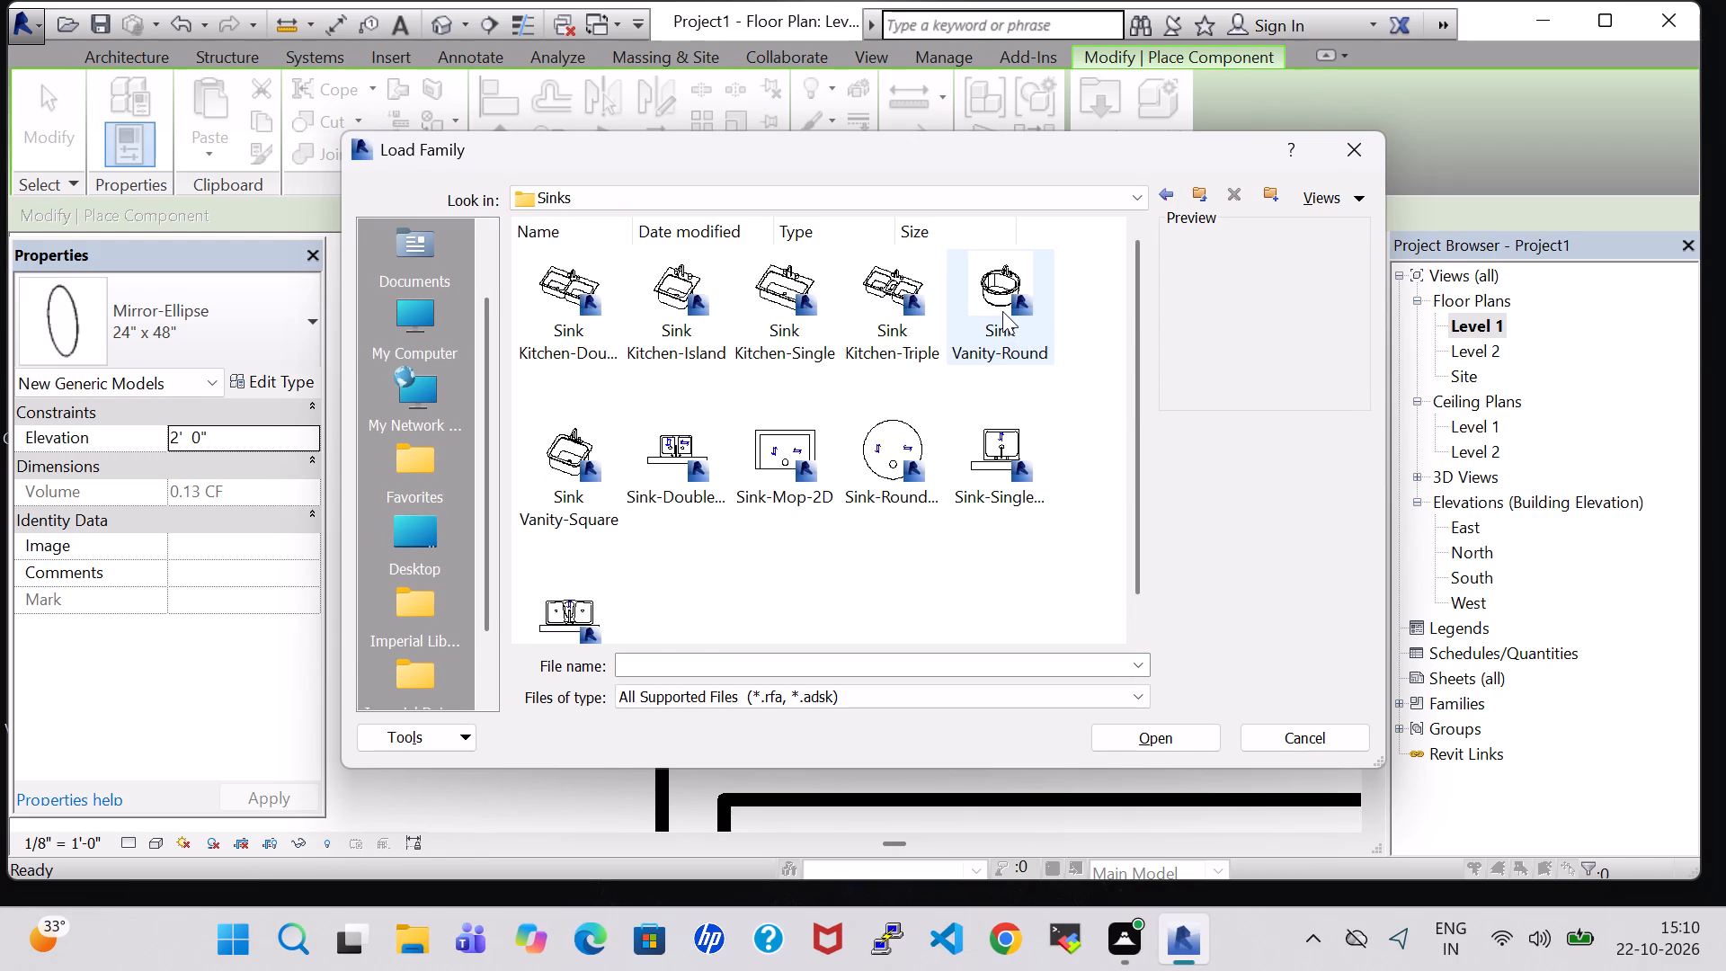
{"action": "left_click", "coordinate": [1179, 743]}
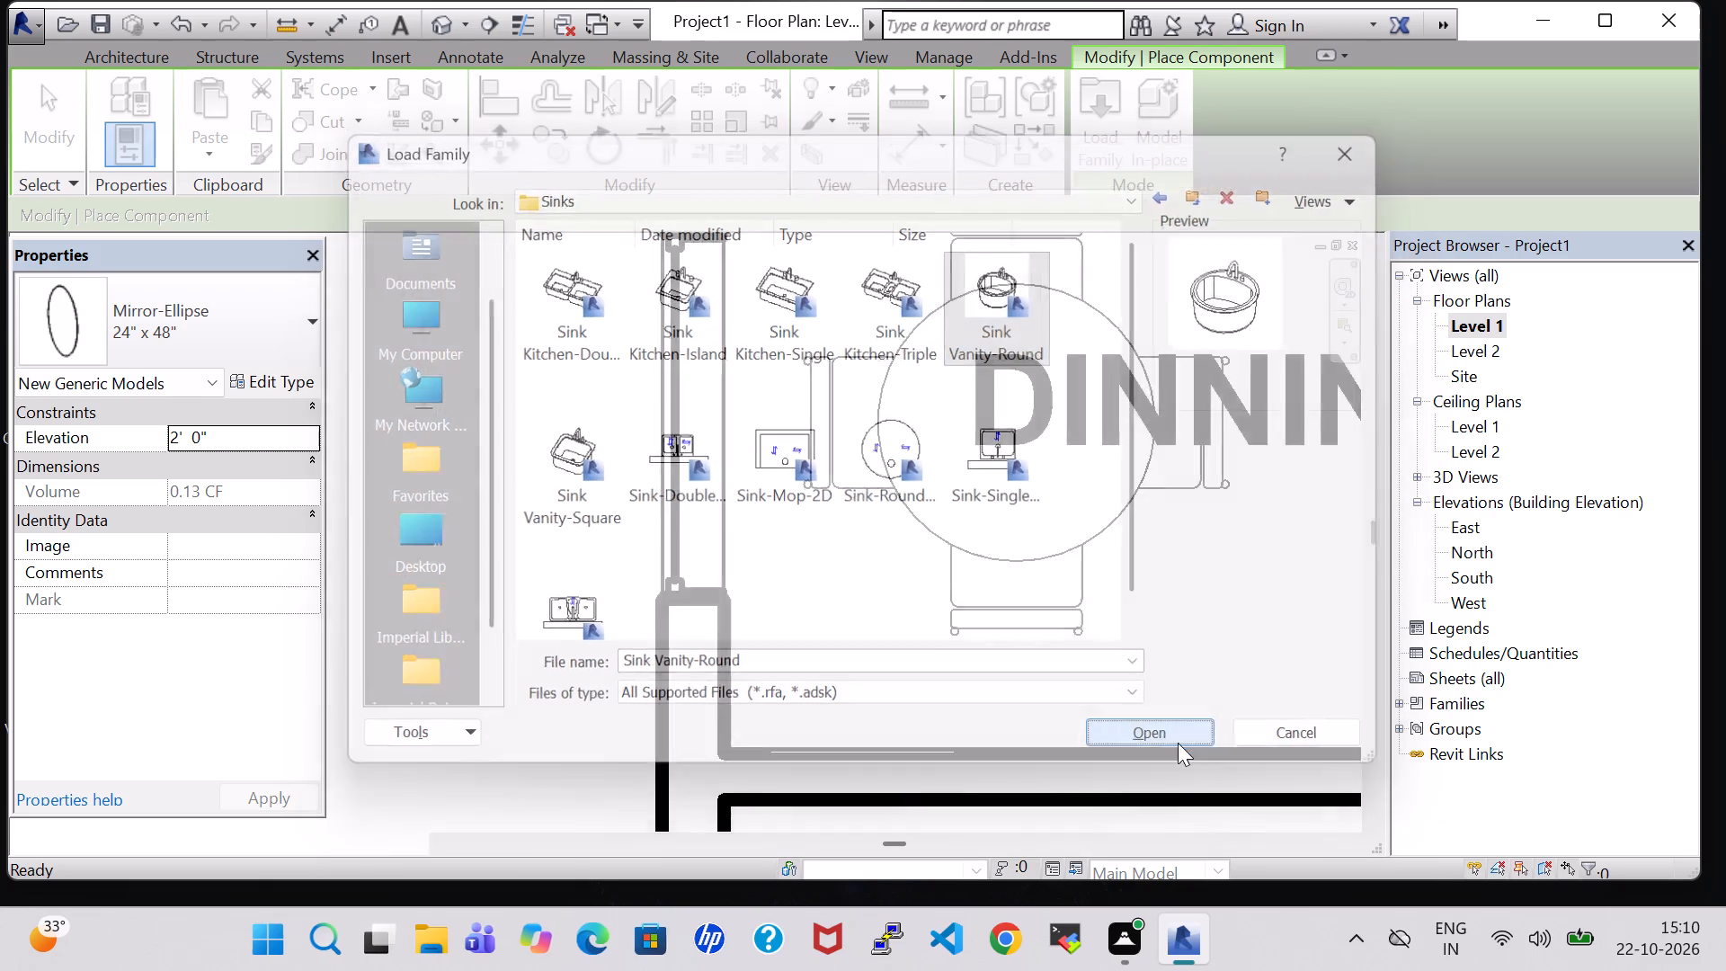
Place a 19" x 19" Sink Vanity-Round against the south wall of DINNING LOBBY in front of the mirror, with its faucet side facing the wall.
{"action": "scroll", "coordinate": [821, 729], "scroll_direction": "up", "scroll_amount": 3}
{"action": "key", "text": "space"}
{"action": "key", "text": "space"}
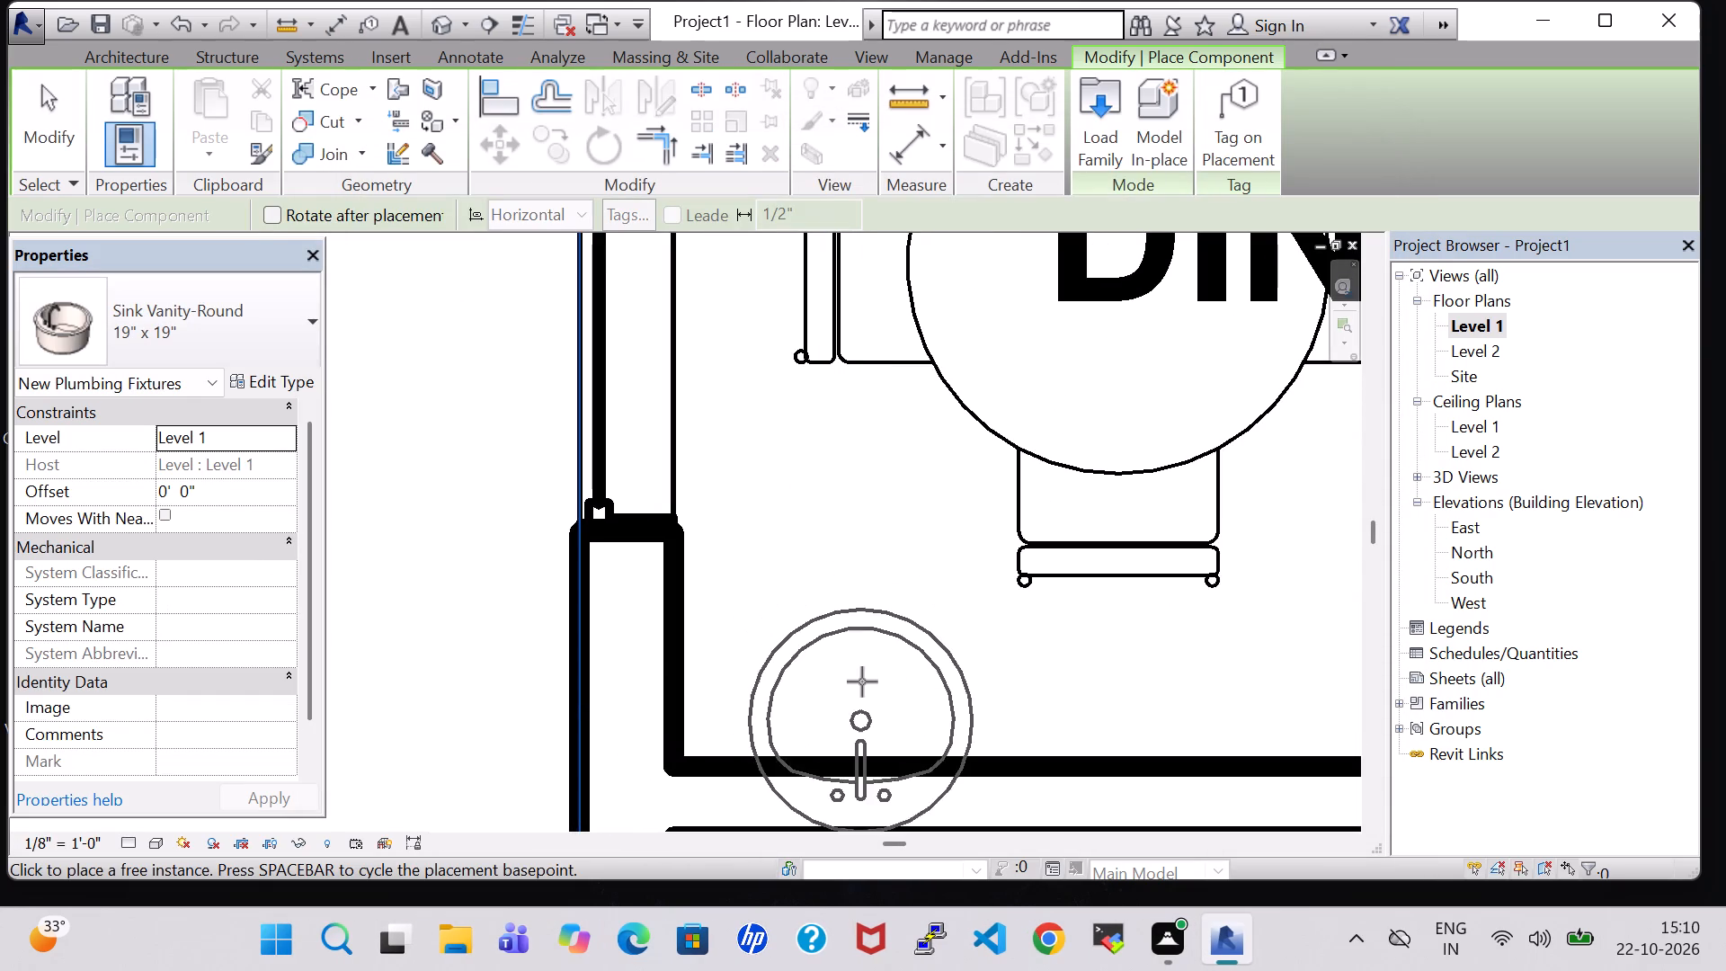
{"action": "scroll", "coordinate": [846, 614], "scroll_direction": "up", "scroll_amount": 3}
{"action": "middle_click_drag", "start_coordinate": [886, 579], "coordinate": [833, 404]}
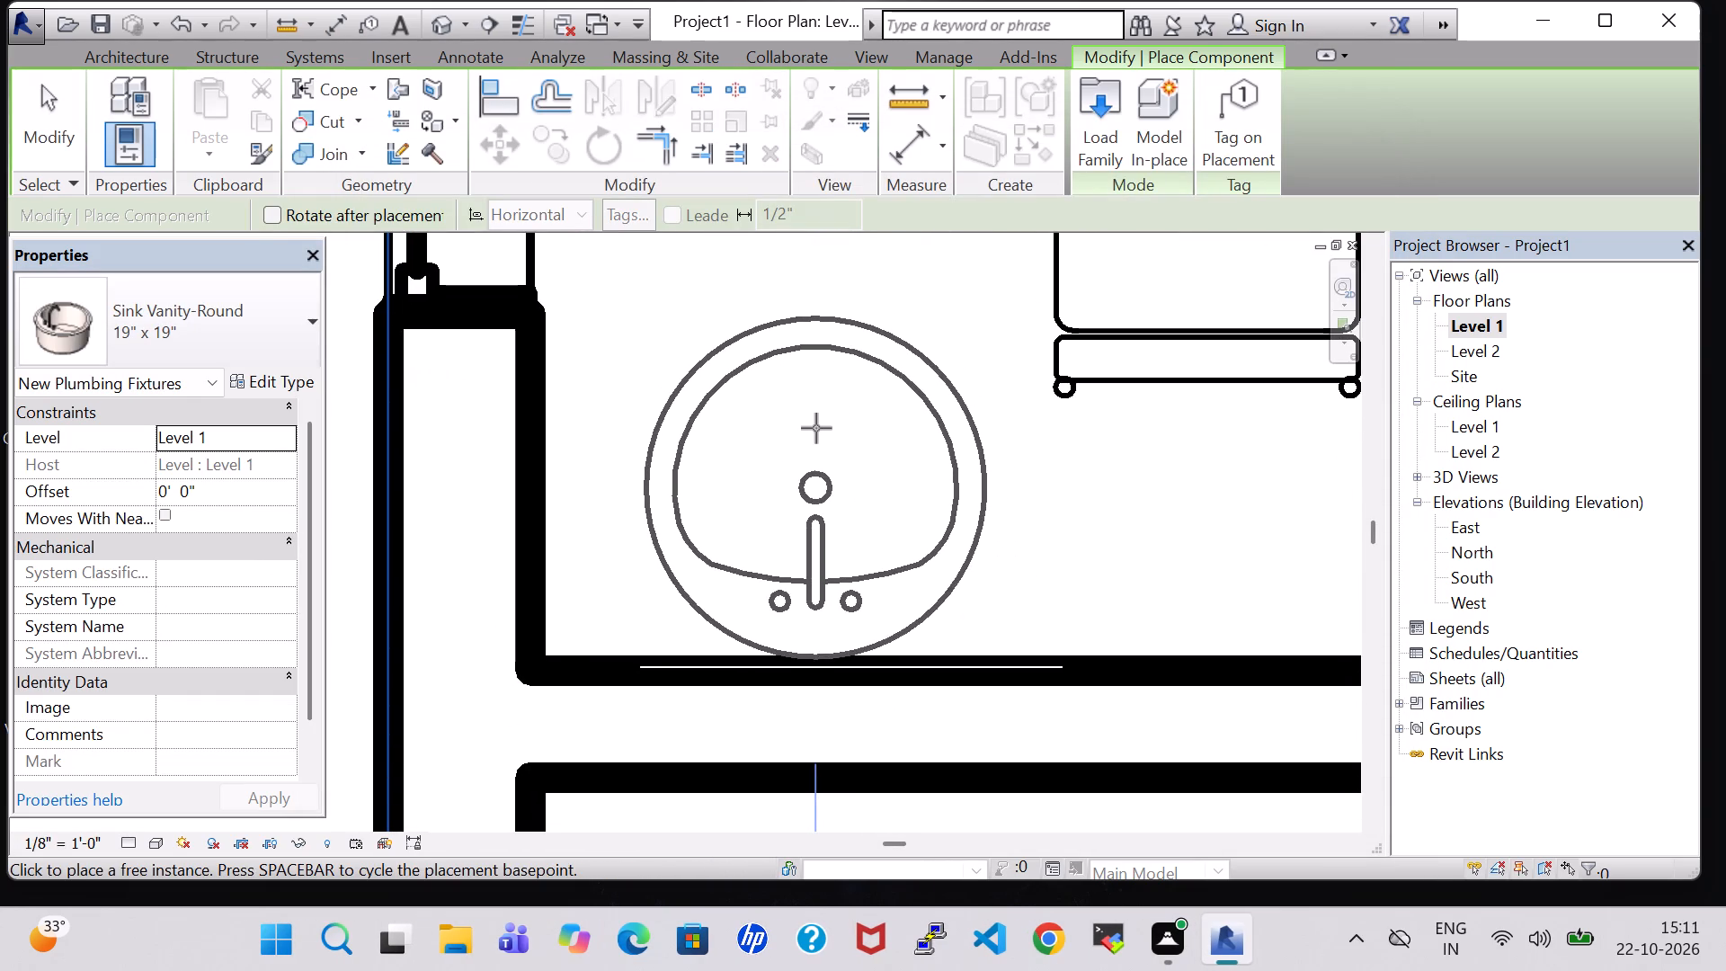
{"action": "left_click", "coordinate": [816, 428]}
{"action": "key", "text": "Escape"}
{"action": "key", "text": "Escape"}
Set the offset of the Sink Vanity-Round in DINNING LOBBY to 2' 0" from Level 1.
{"action": "left_click", "coordinate": [859, 358]}
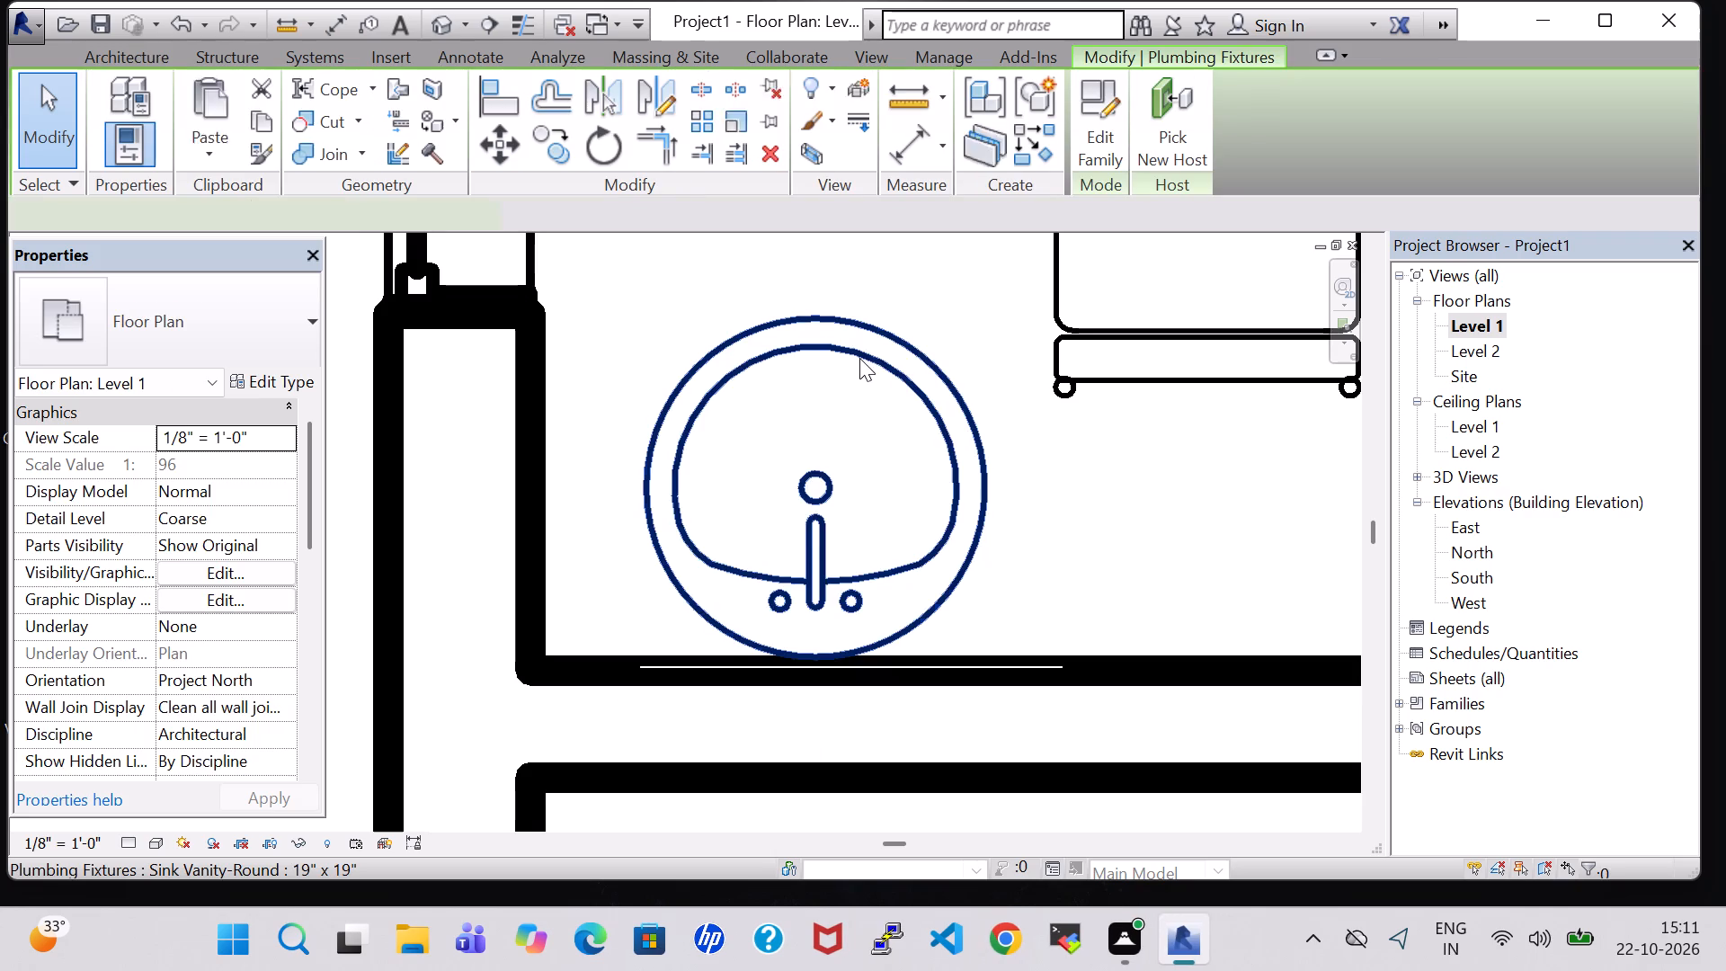
{"action": "left_click", "coordinate": [171, 487]}
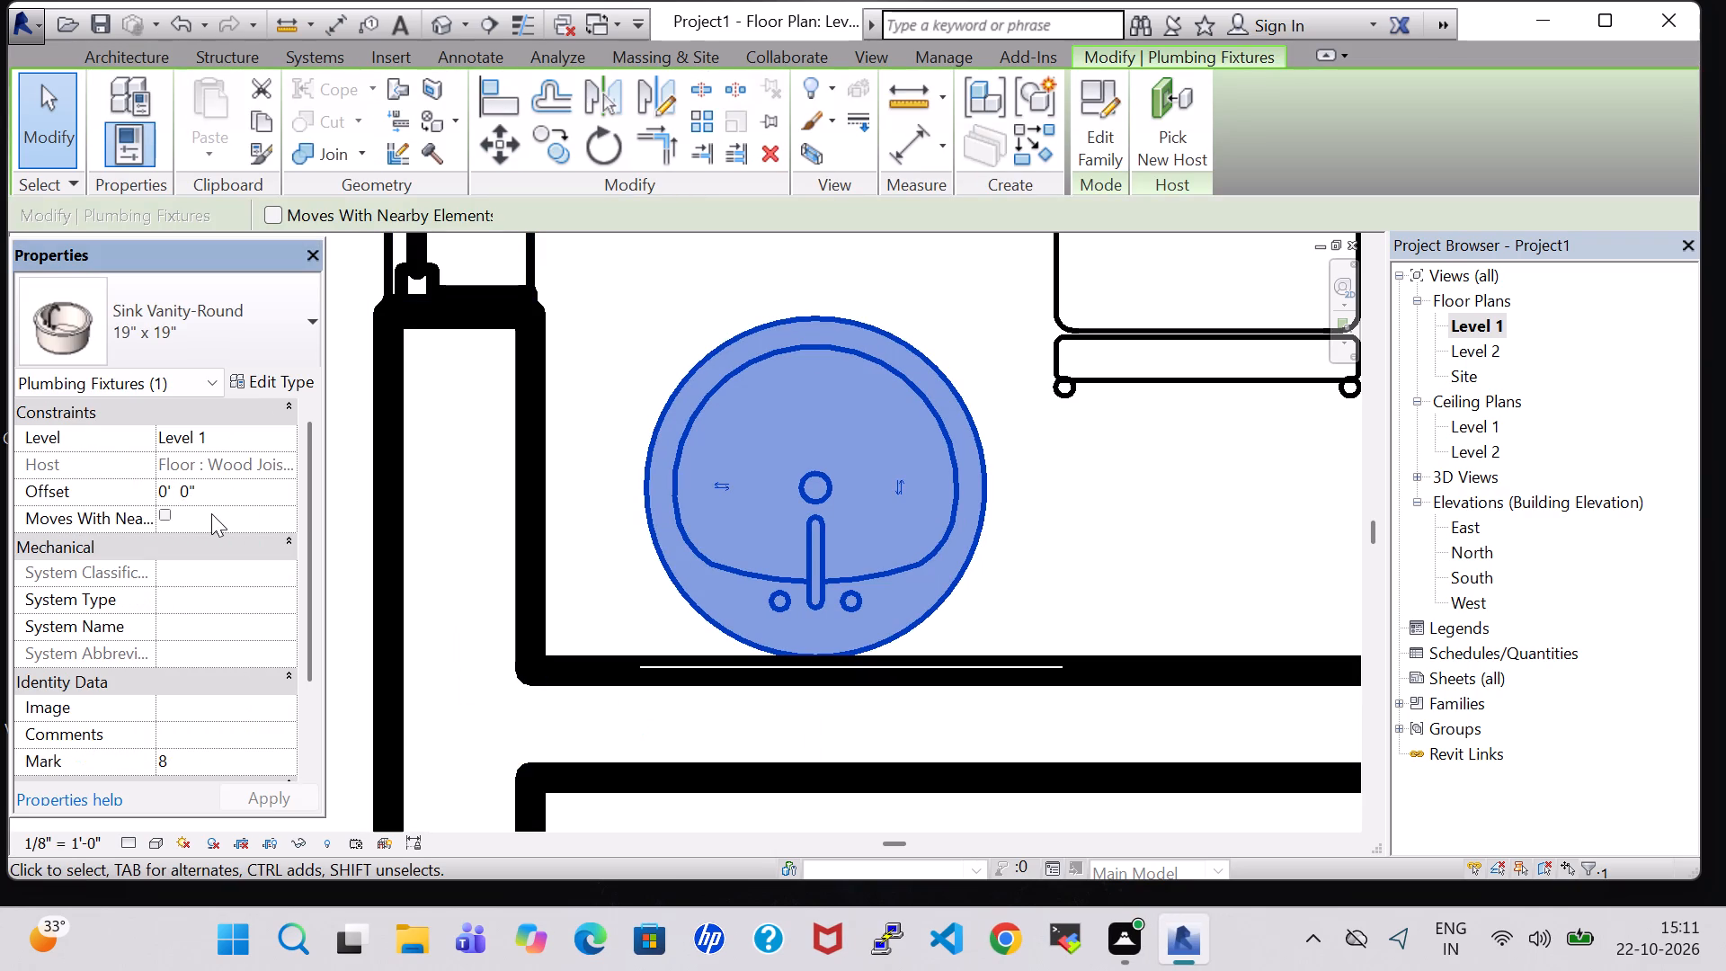
{"action": "key", "text": "Left"}
{"action": "key", "text": "BackSpace"}
{"action": "key", "text": "2"}
{"action": "key", "text": "Return"}
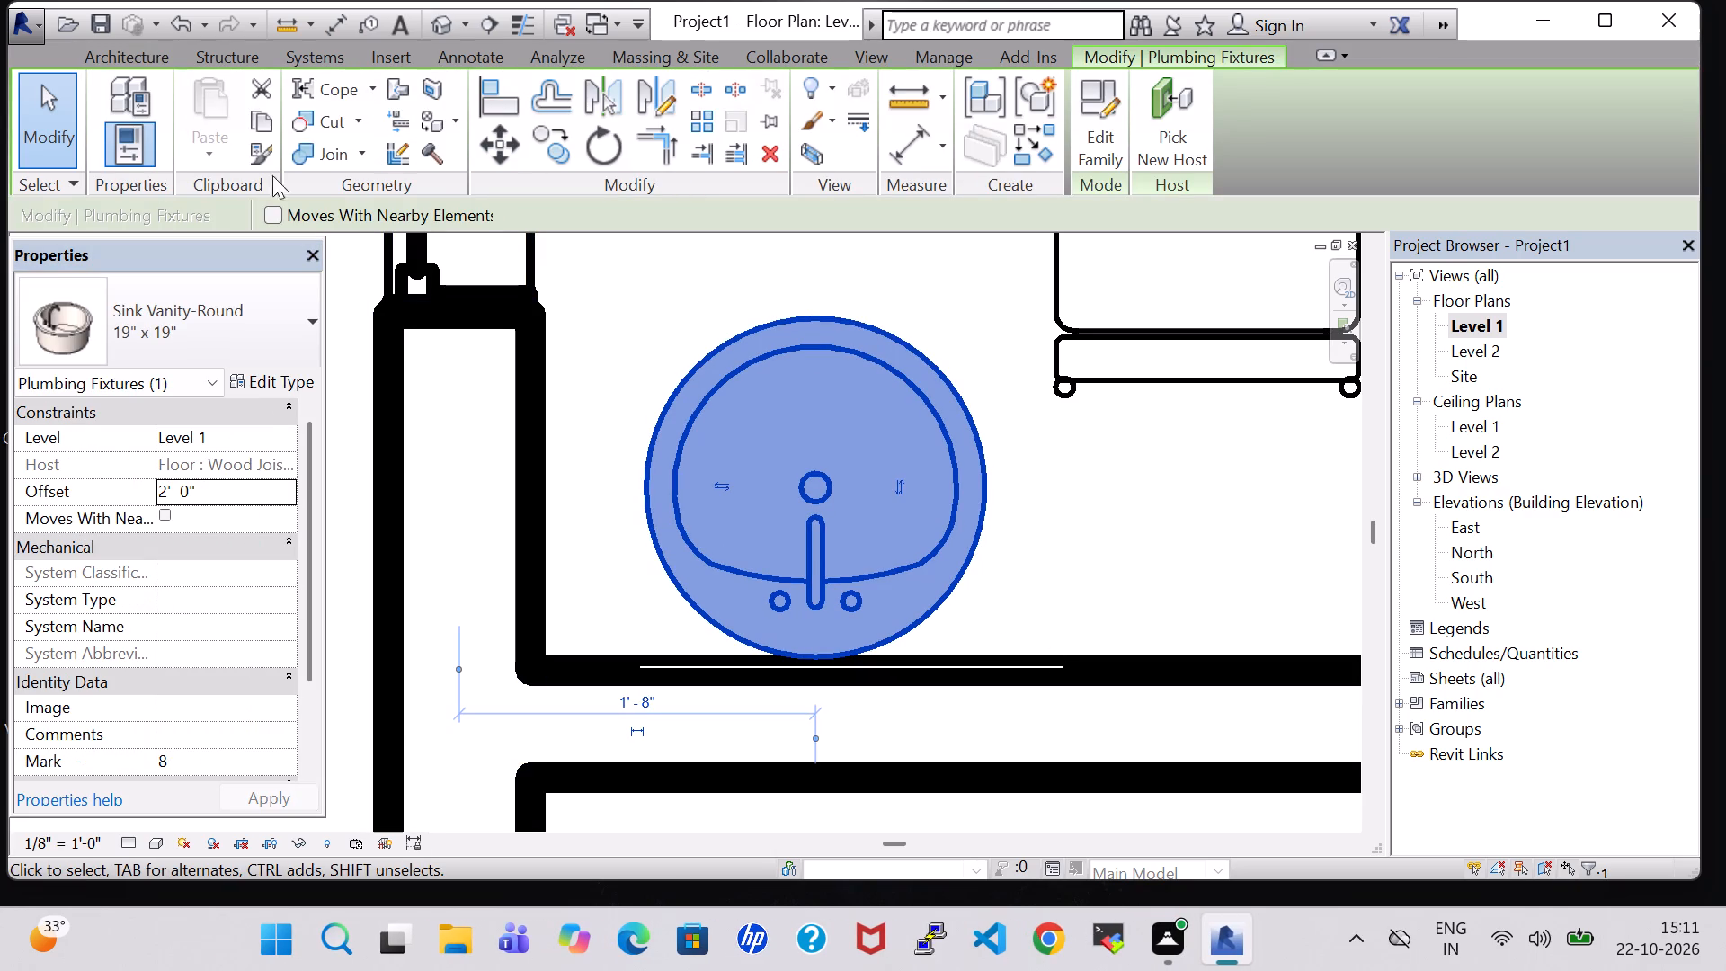
Open the 3D view and examine the washbasin and mirror on the dining lobby's south wall.
{"action": "left_click", "coordinate": [443, 22]}
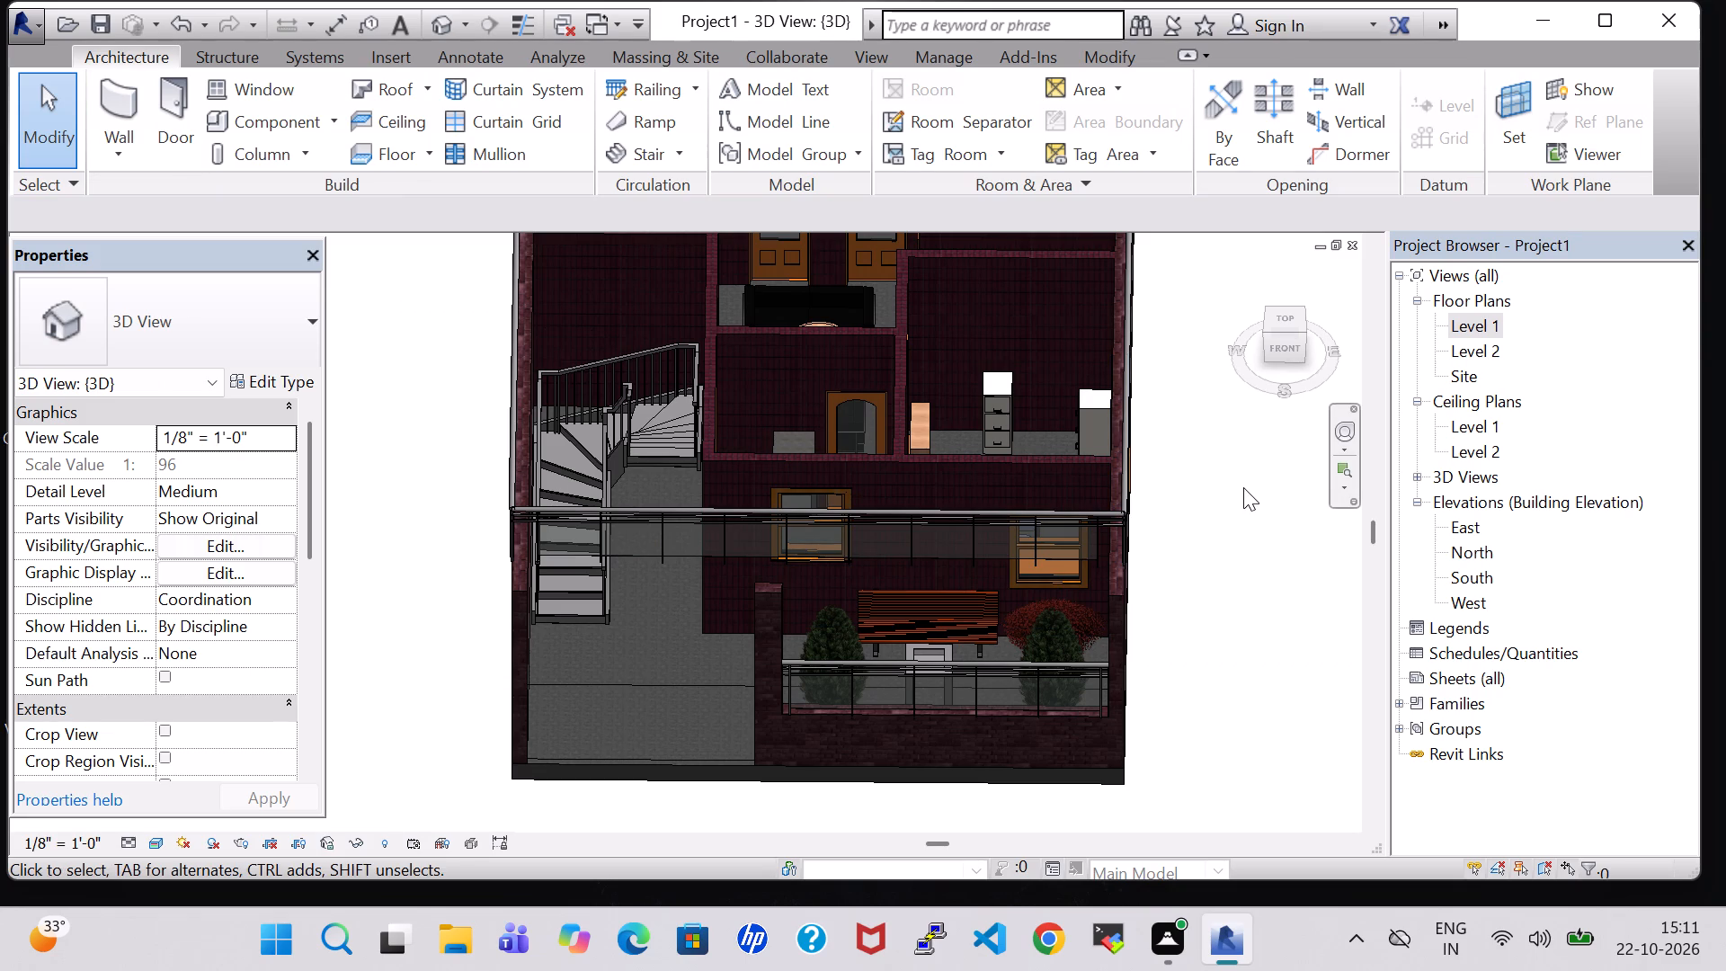
{"action": "middle_click_drag", "start_coordinate": [1243, 487], "coordinate": [1220, 682]}
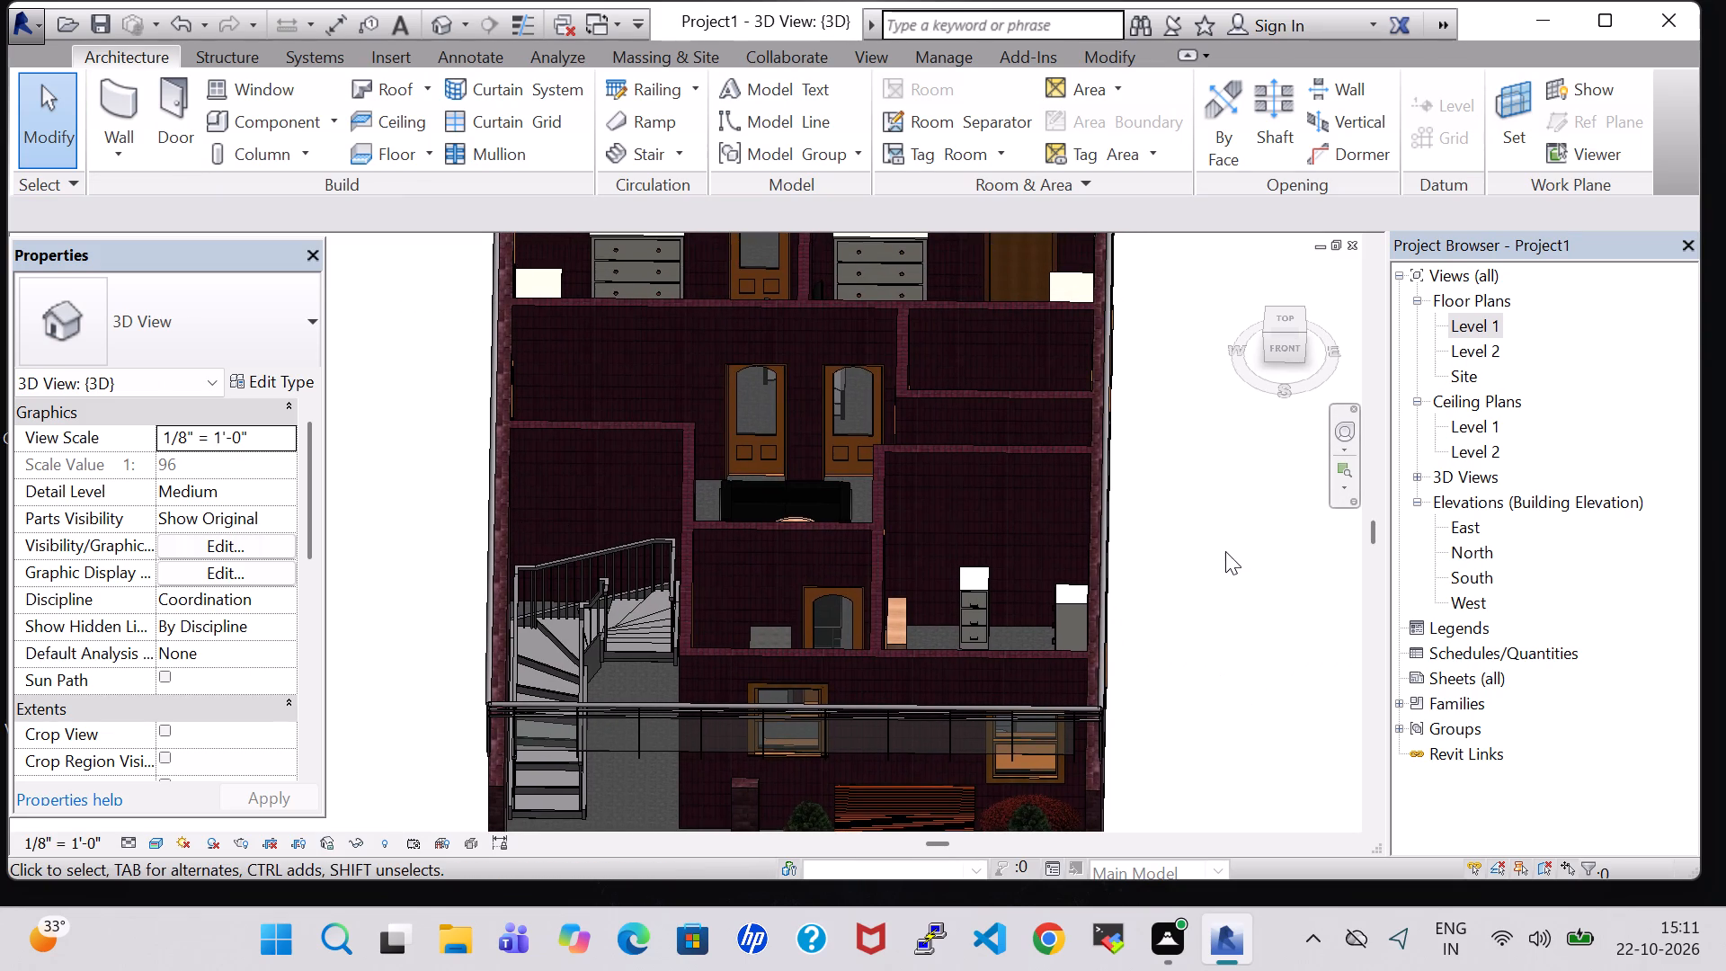
{"action": "middle_click_drag", "start_coordinate": [1201, 521], "coordinate": [1212, 674], "text": "shift"}
{"action": "middle_click_drag", "start_coordinate": [1180, 515], "coordinate": [1184, 687]}
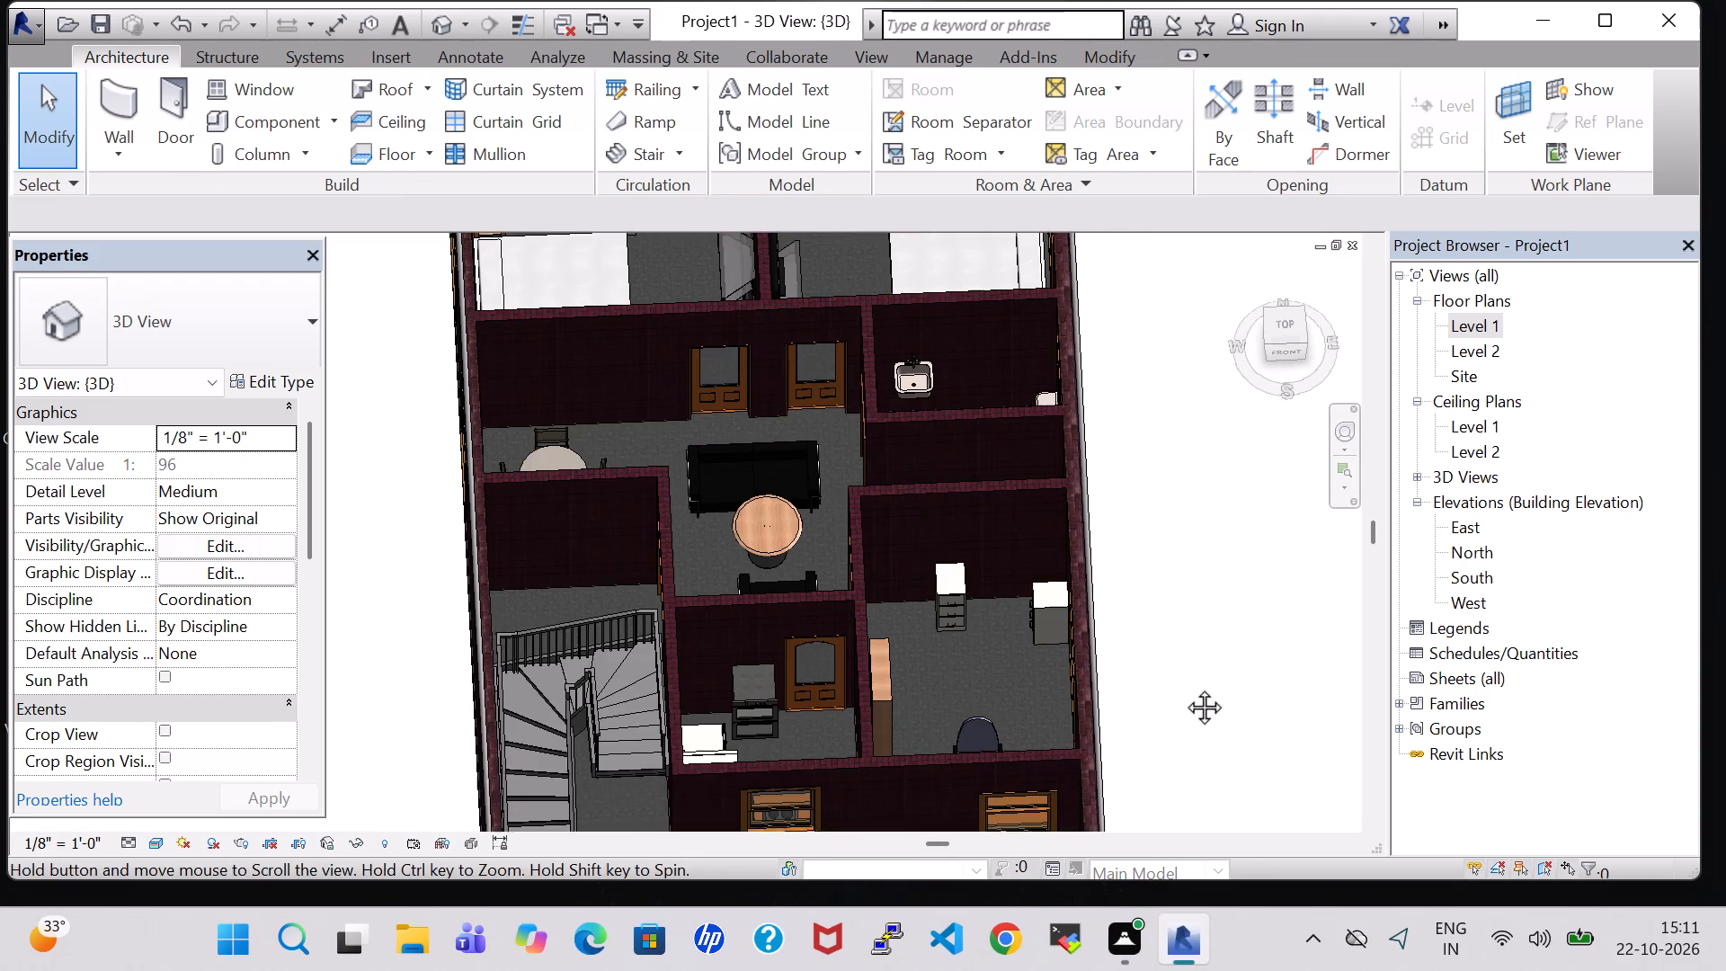
{"action": "middle_click_drag", "start_coordinate": [1184, 687], "coordinate": [1184, 693]}
{"action": "middle_click_drag", "start_coordinate": [1175, 534], "coordinate": [1173, 648], "text": "shift"}
{"action": "middle_click_drag", "start_coordinate": [1155, 456], "coordinate": [1157, 535], "text": "shift"}
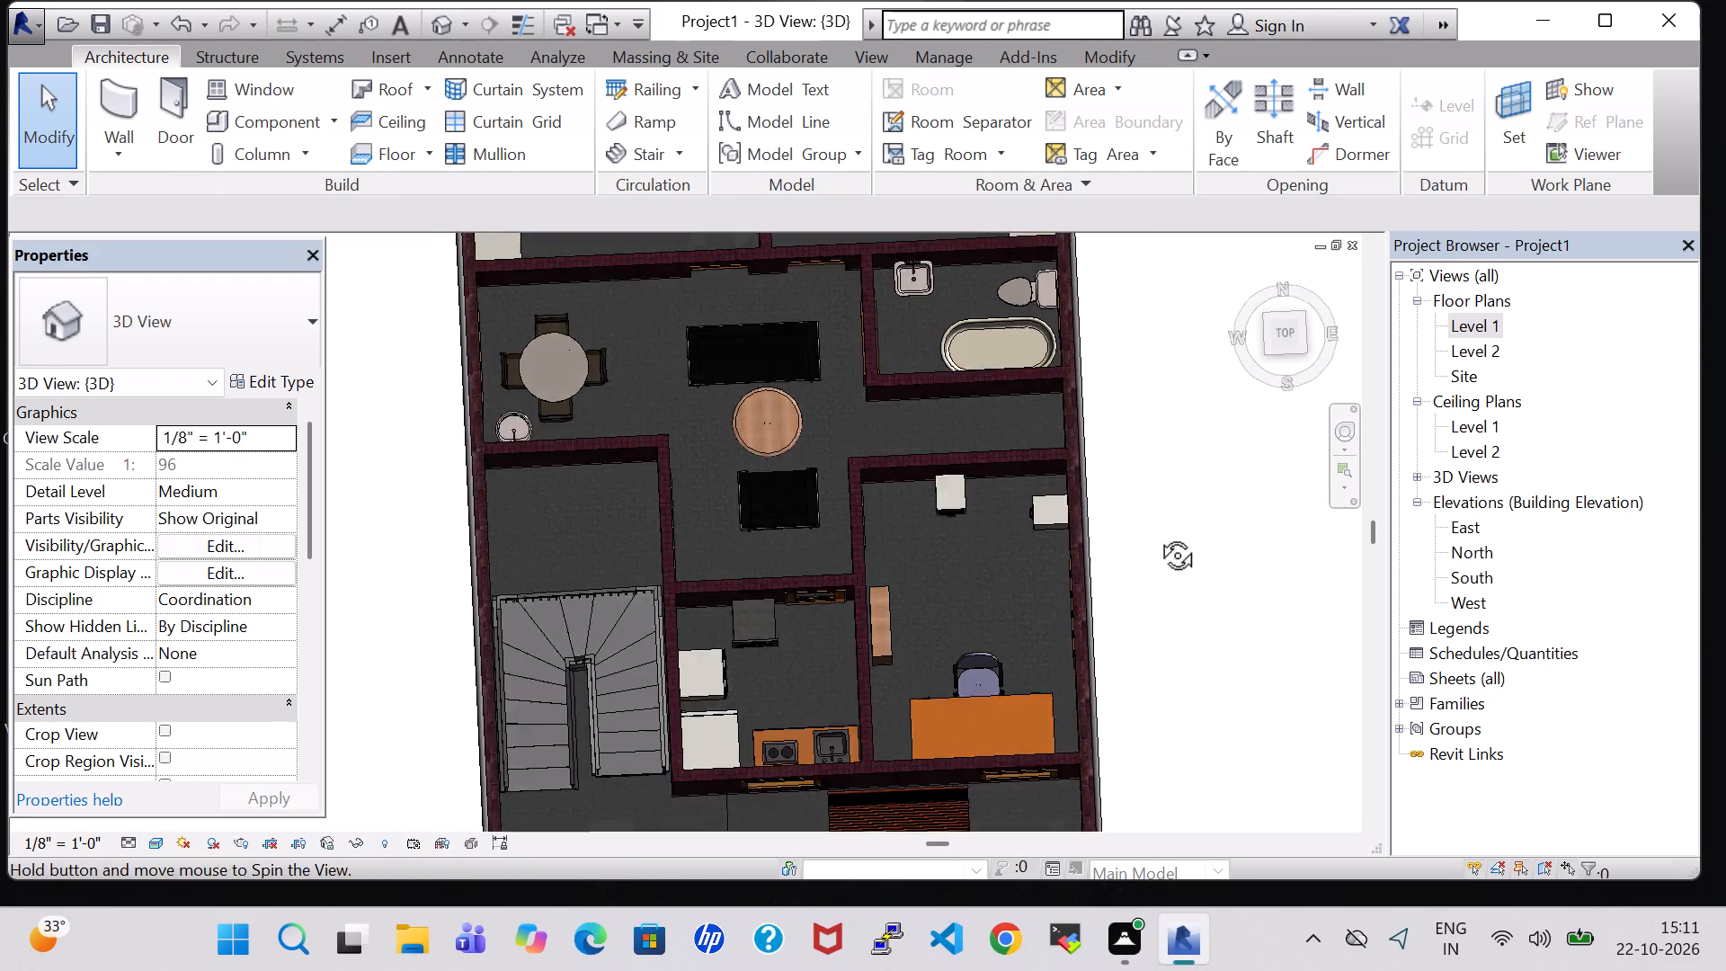
{"action": "middle_click_drag", "start_coordinate": [1157, 535], "coordinate": [882, 521], "text": "shift"}
{"action": "middle_click_drag", "start_coordinate": [924, 471], "coordinate": [677, 368]}
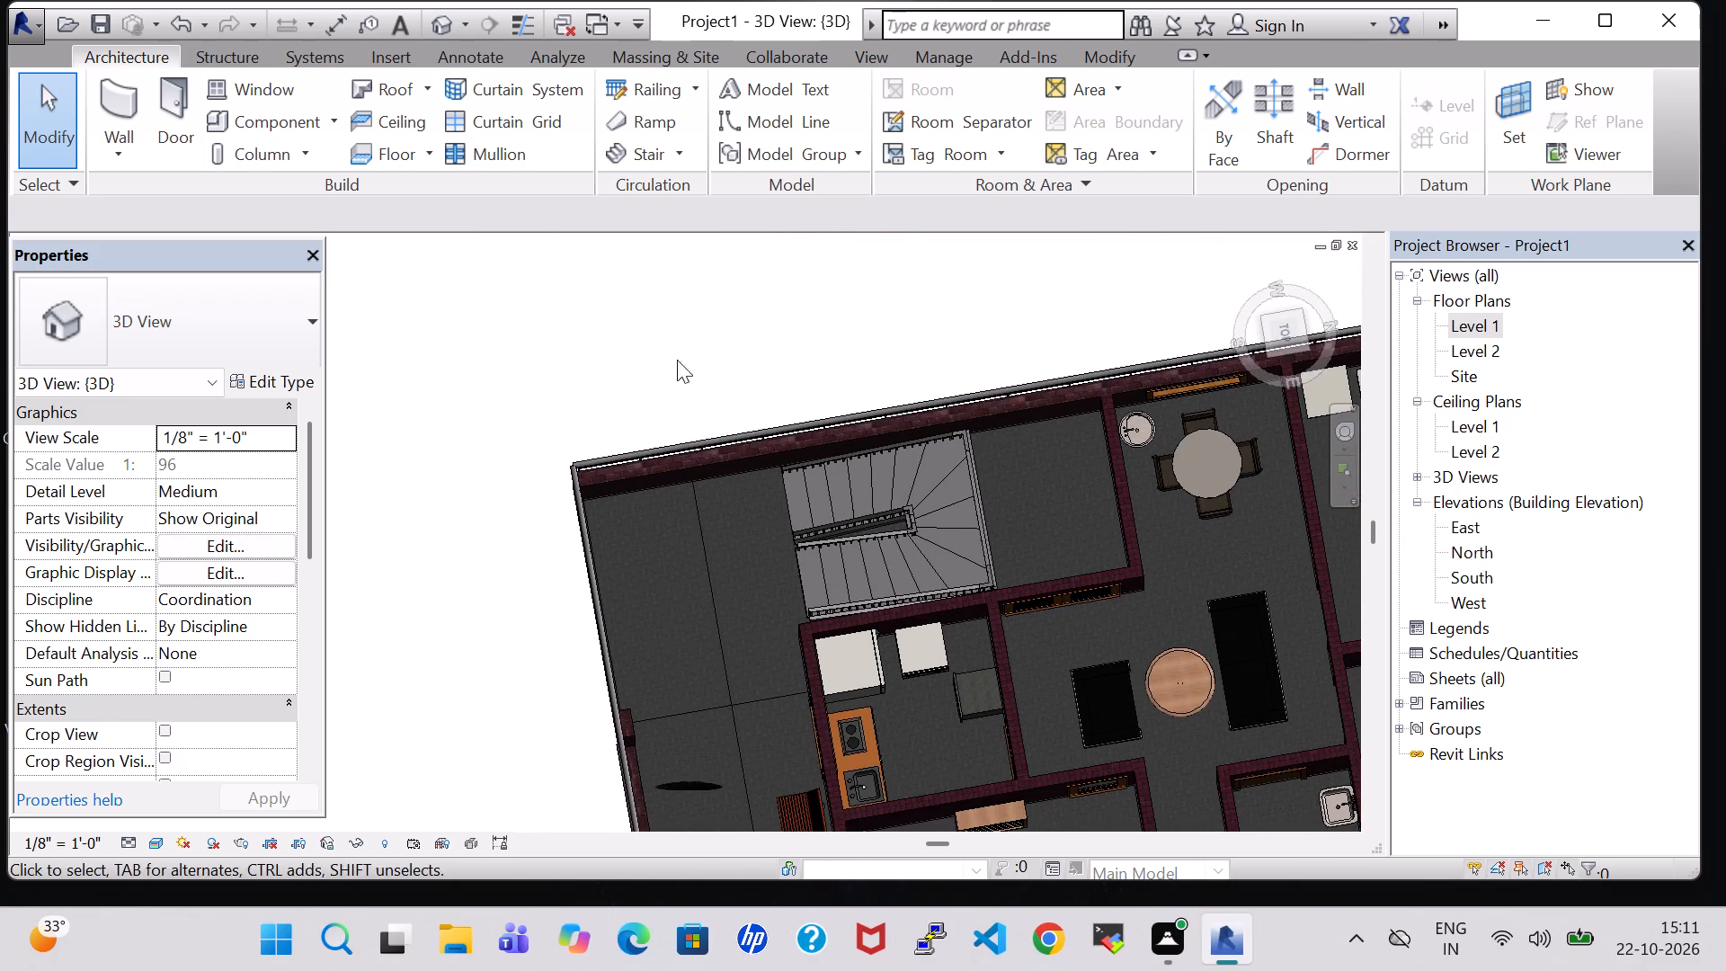
{"action": "middle_click_drag", "start_coordinate": [1024, 538], "coordinate": [894, 512], "text": "shift"}
{"action": "middle_click", "coordinate": [1053, 551]}
{"action": "middle_click_drag", "start_coordinate": [1050, 550], "coordinate": [819, 316]}
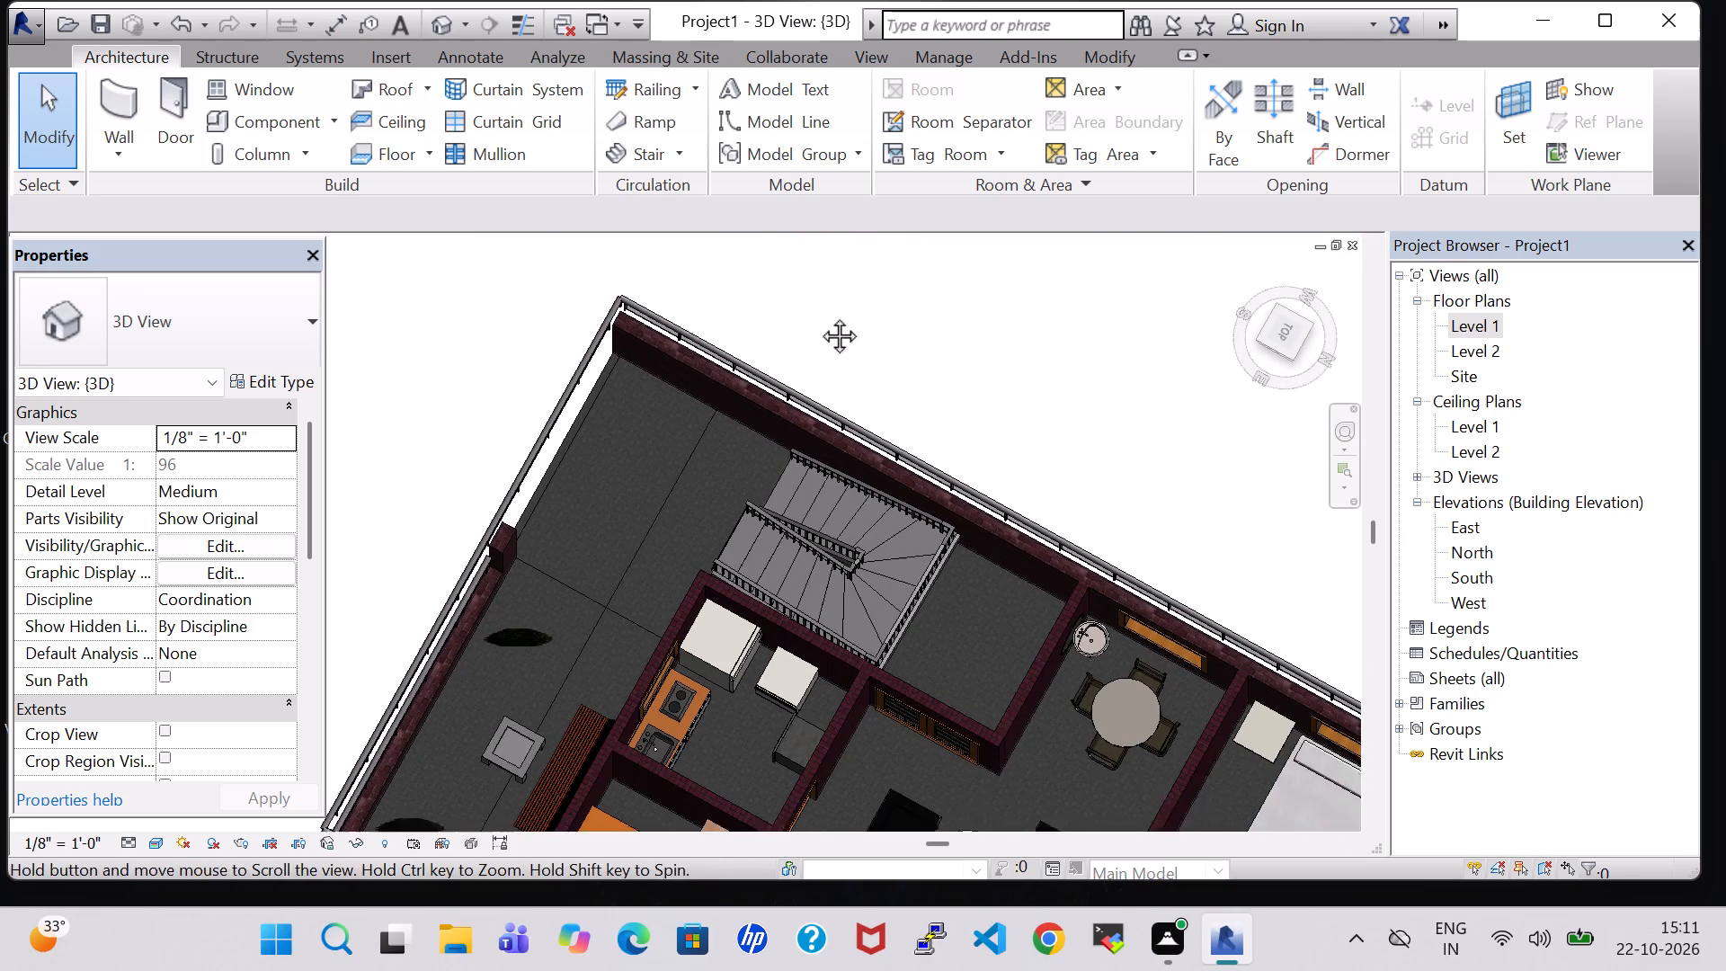
{"action": "middle_click_drag", "start_coordinate": [819, 316], "coordinate": [819, 315]}
{"action": "middle_click_drag", "start_coordinate": [1011, 484], "coordinate": [986, 458], "text": "shift"}
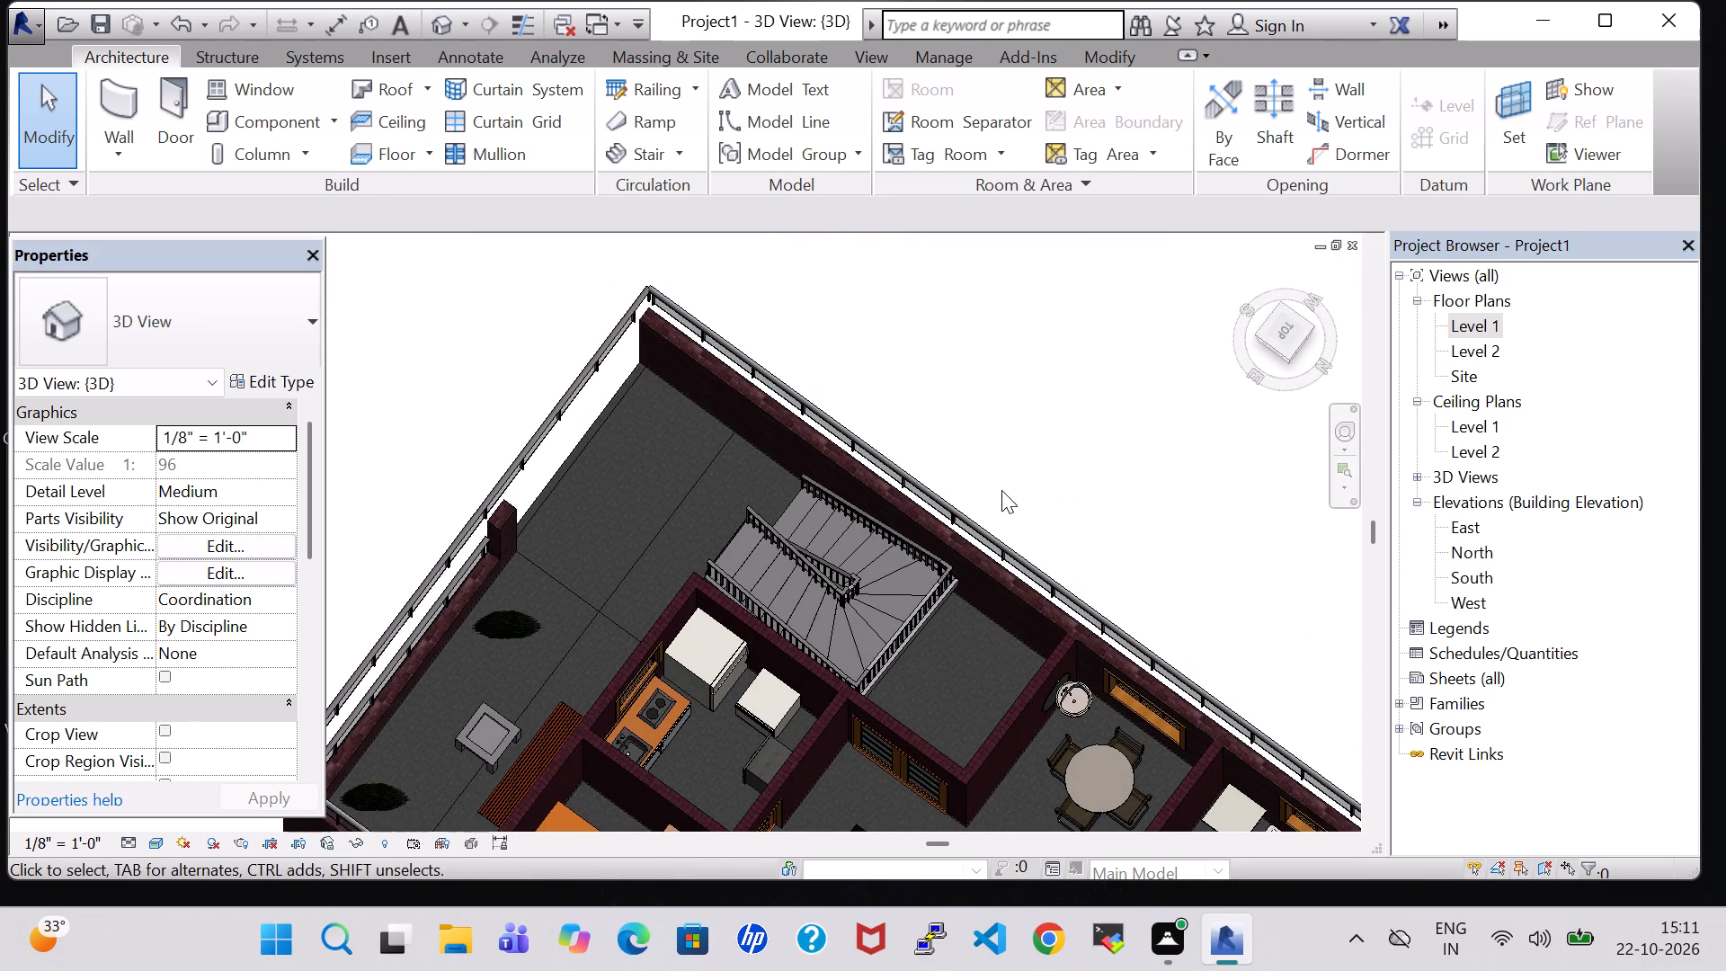
{"action": "middle_click_drag", "start_coordinate": [992, 485], "coordinate": [967, 463]}
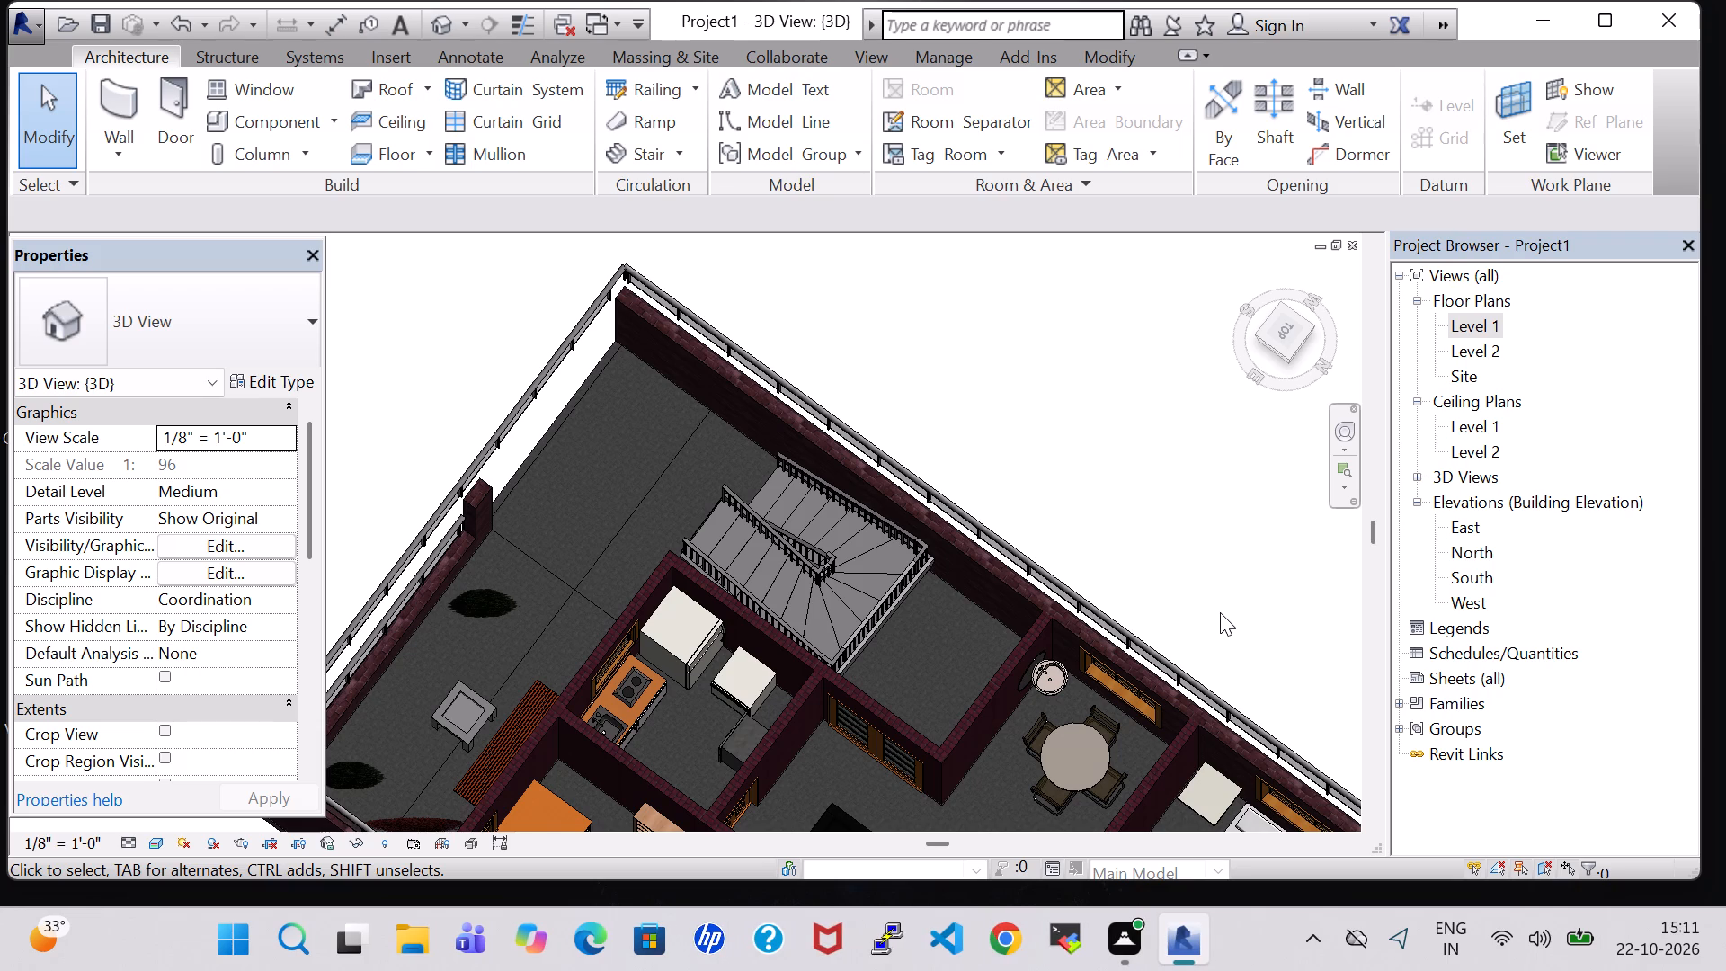
{"action": "scroll", "coordinate": [1179, 582], "scroll_direction": "down", "scroll_amount": 1}
{"action": "middle_click_drag", "start_coordinate": [1197, 579], "coordinate": [1090, 545], "text": "shift"}
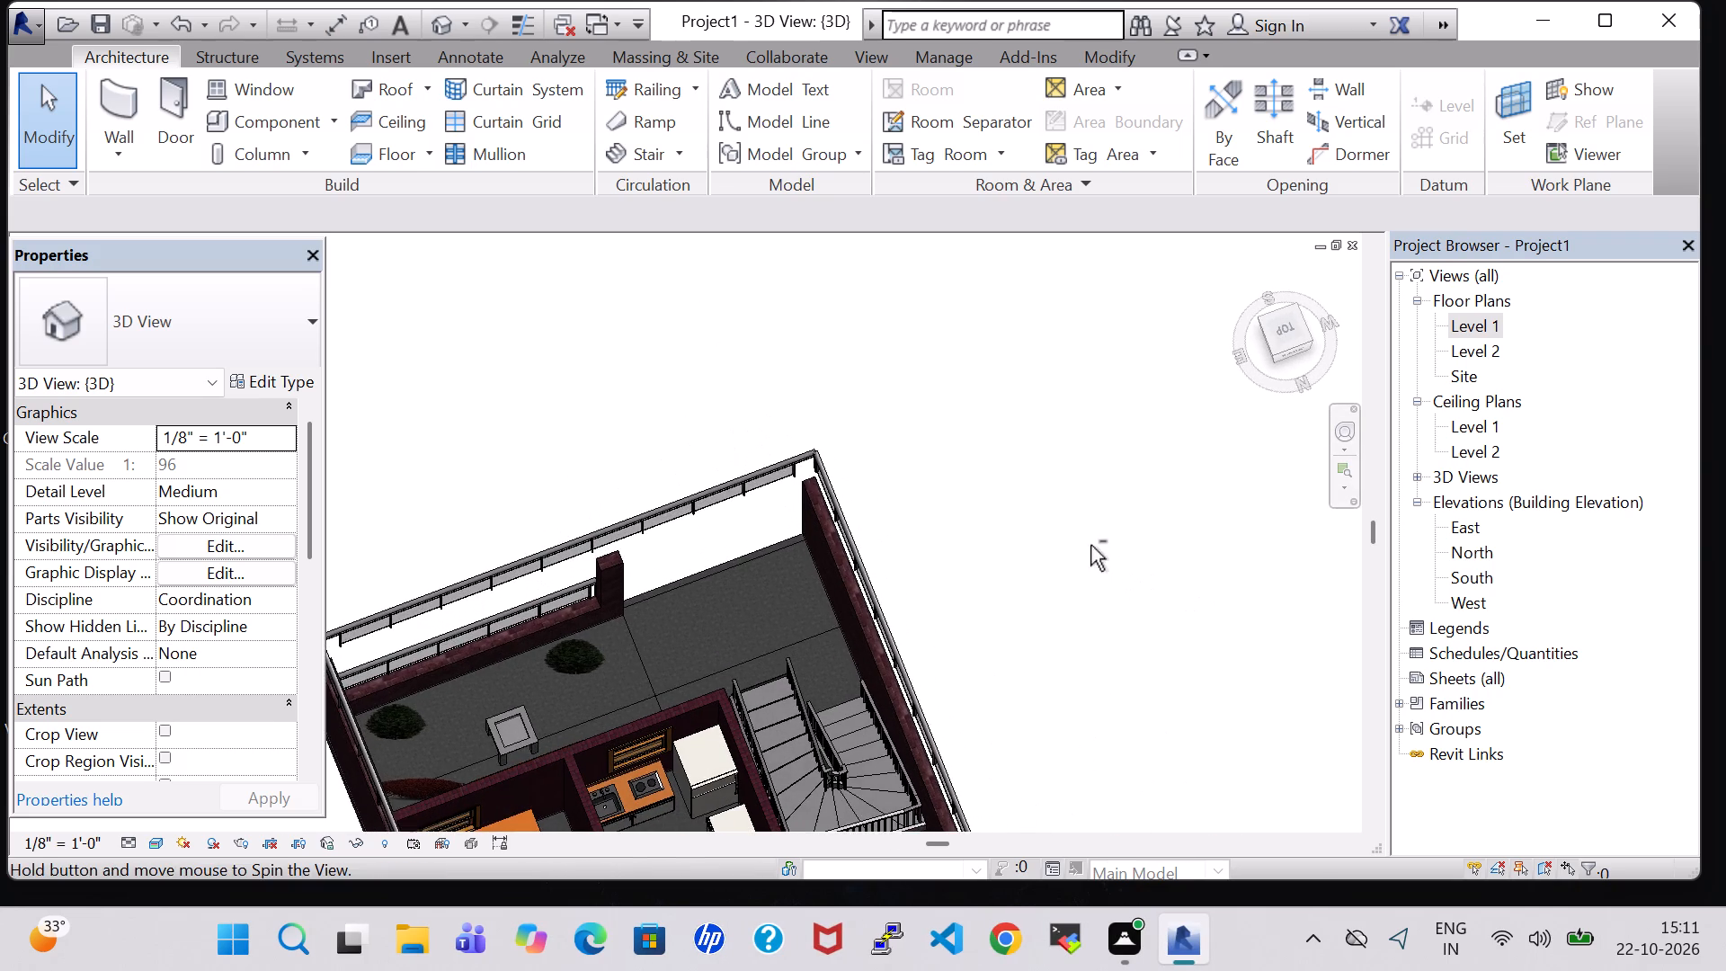
{"action": "middle_click_drag", "start_coordinate": [1069, 720], "coordinate": [1005, 423]}
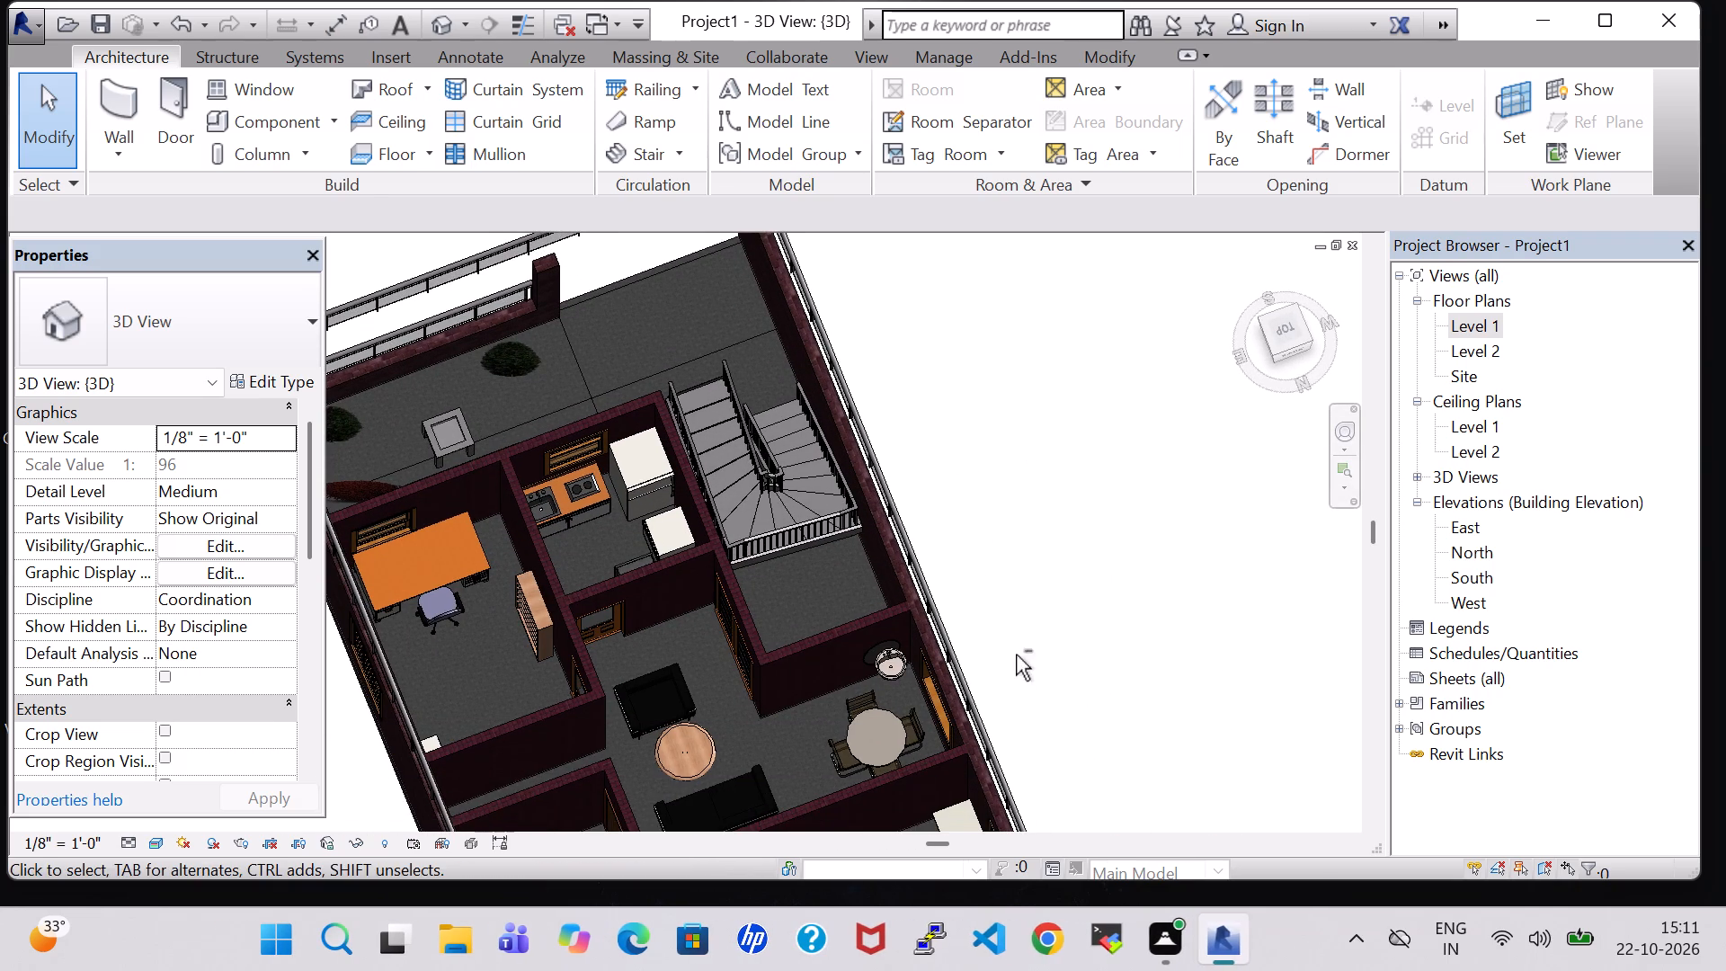
{"action": "middle_click_drag", "start_coordinate": [1016, 655], "coordinate": [958, 638], "text": "shift"}
{"action": "middle_click_drag", "start_coordinate": [947, 694], "coordinate": [1028, 493]}
Raise the Mirror-Ellipse above the dining lobby washbasin to an elevation of 3' 6".
{"action": "scroll", "coordinate": [878, 558], "scroll_direction": "up", "scroll_amount": 6}
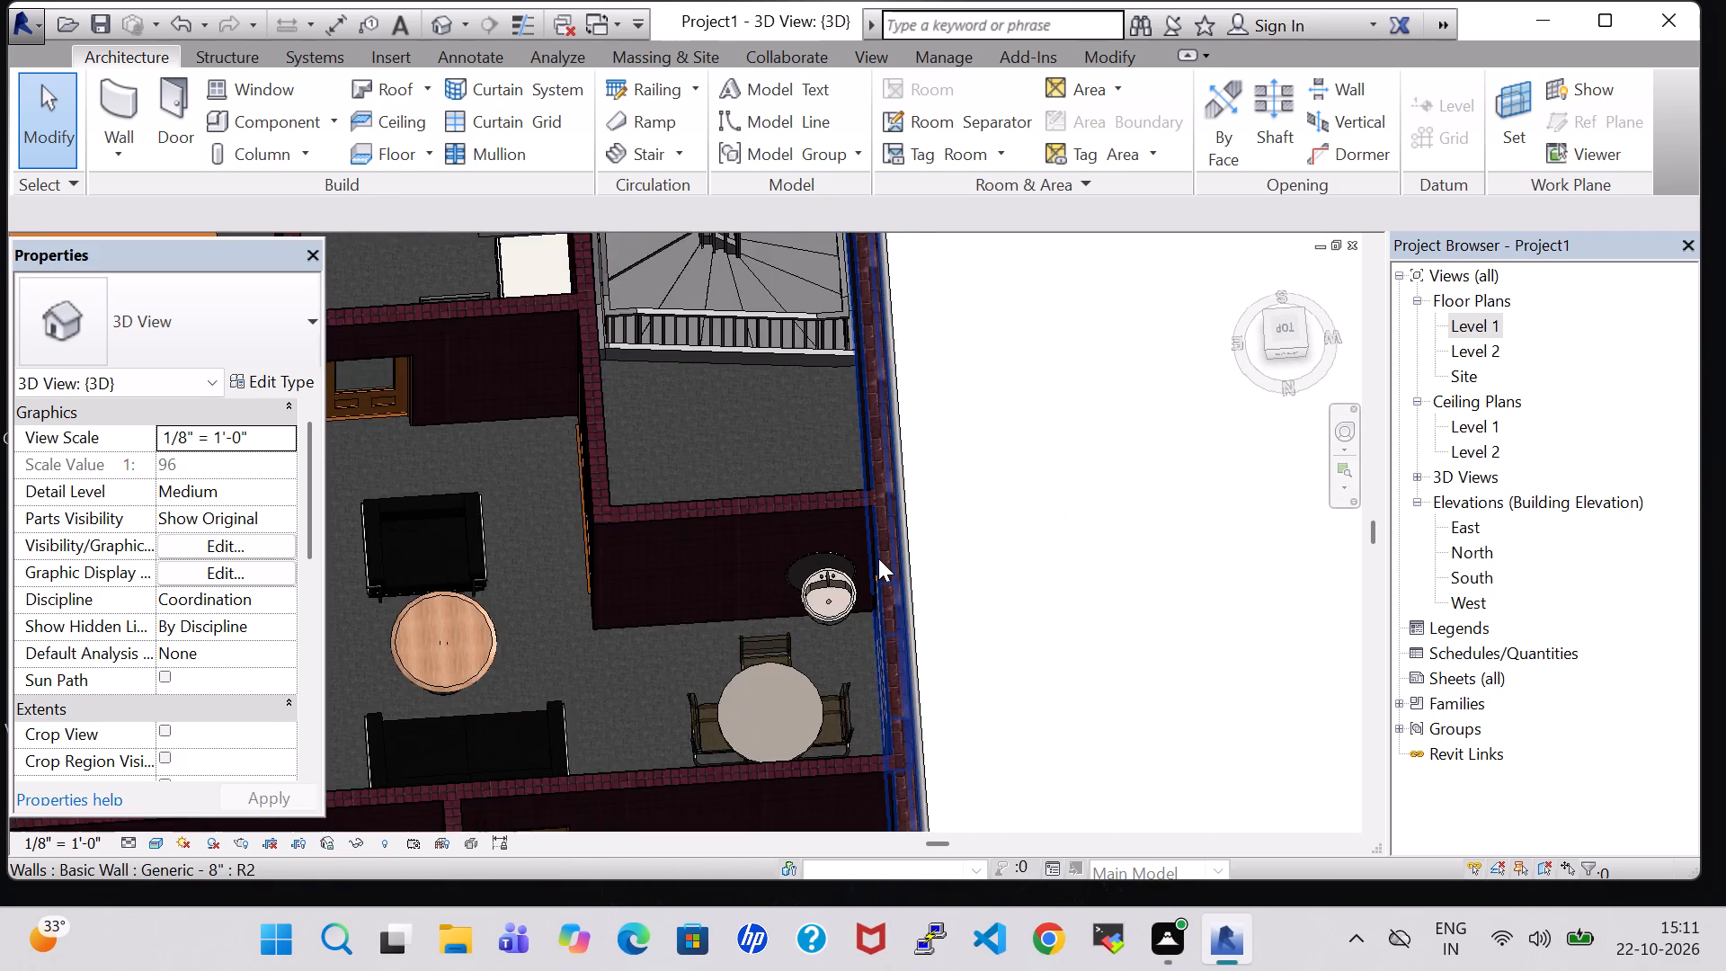
{"action": "scroll", "coordinate": [878, 558], "scroll_direction": "up", "scroll_amount": 3}
{"action": "left_click", "coordinate": [752, 557]}
{"action": "key", "text": "Up"}
{"action": "key", "text": "Up"}
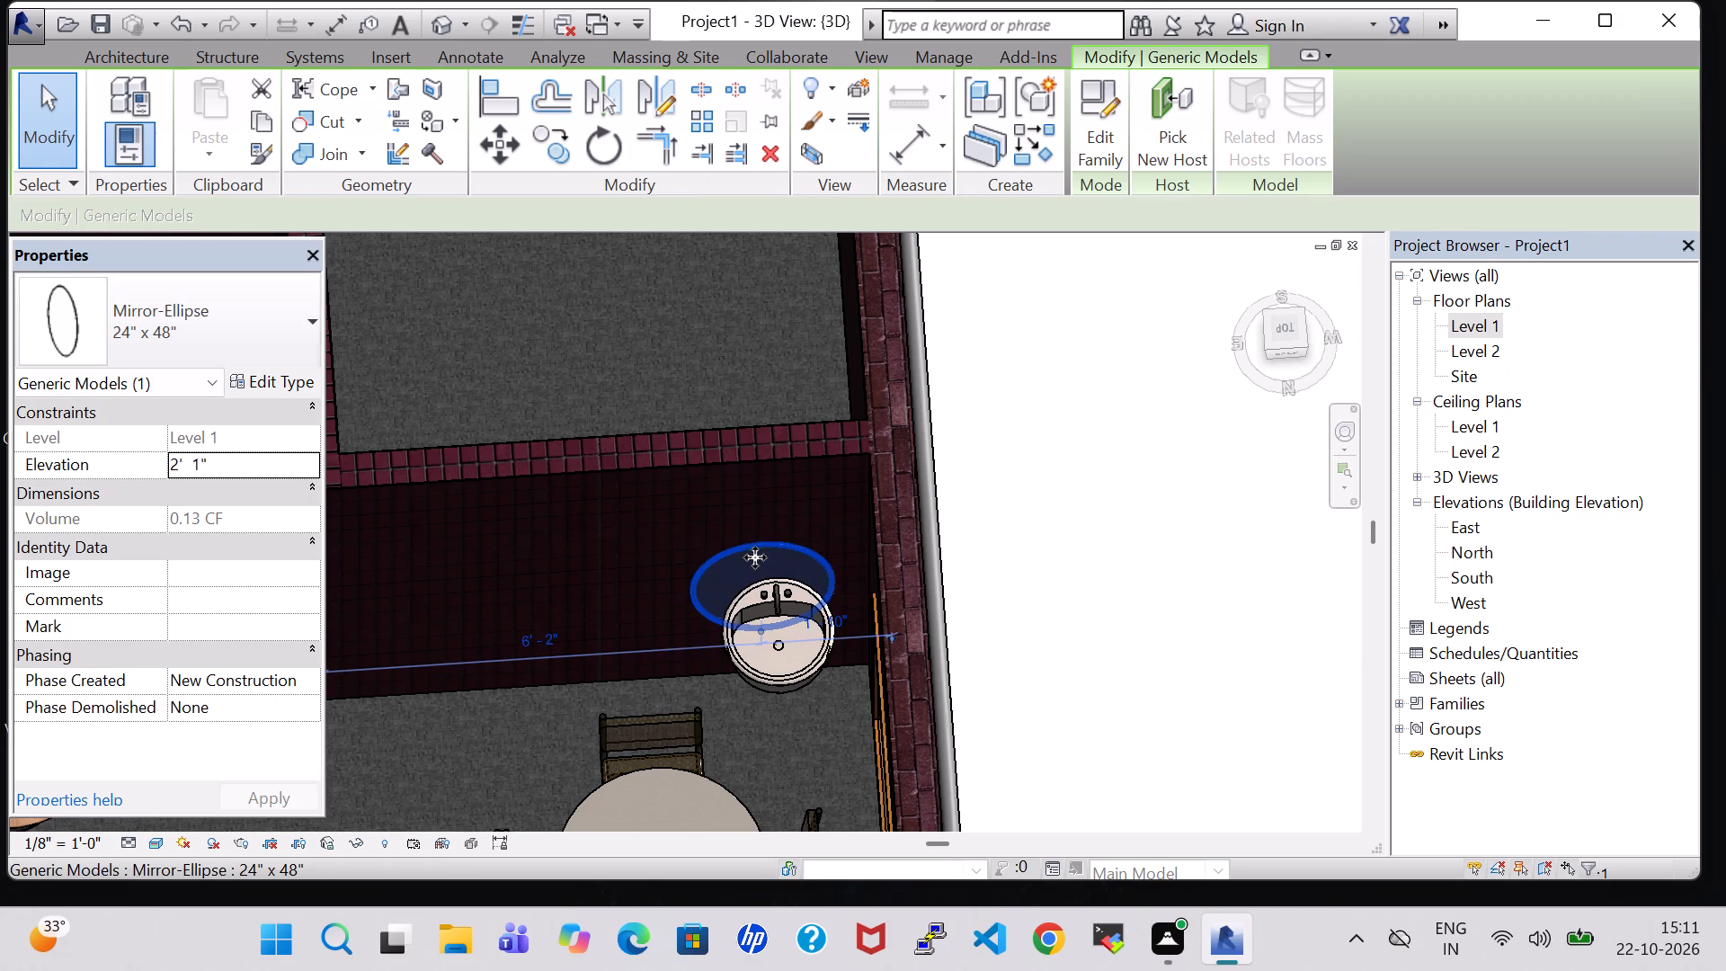
{"action": "key", "text": "Up"}
{"action": "key", "text": "Up"}
{"action": "key", "text": "Up"}
{"action": "key", "text": "Up"}
{"action": "key", "text": "Up"}
{"action": "key", "text": "Up"}
{"action": "key", "text": "Up"}
{"action": "key", "text": "Up"}
{"action": "key", "text": "Up"}
{"action": "key", "text": "Up"}
{"action": "key", "text": "Up"}
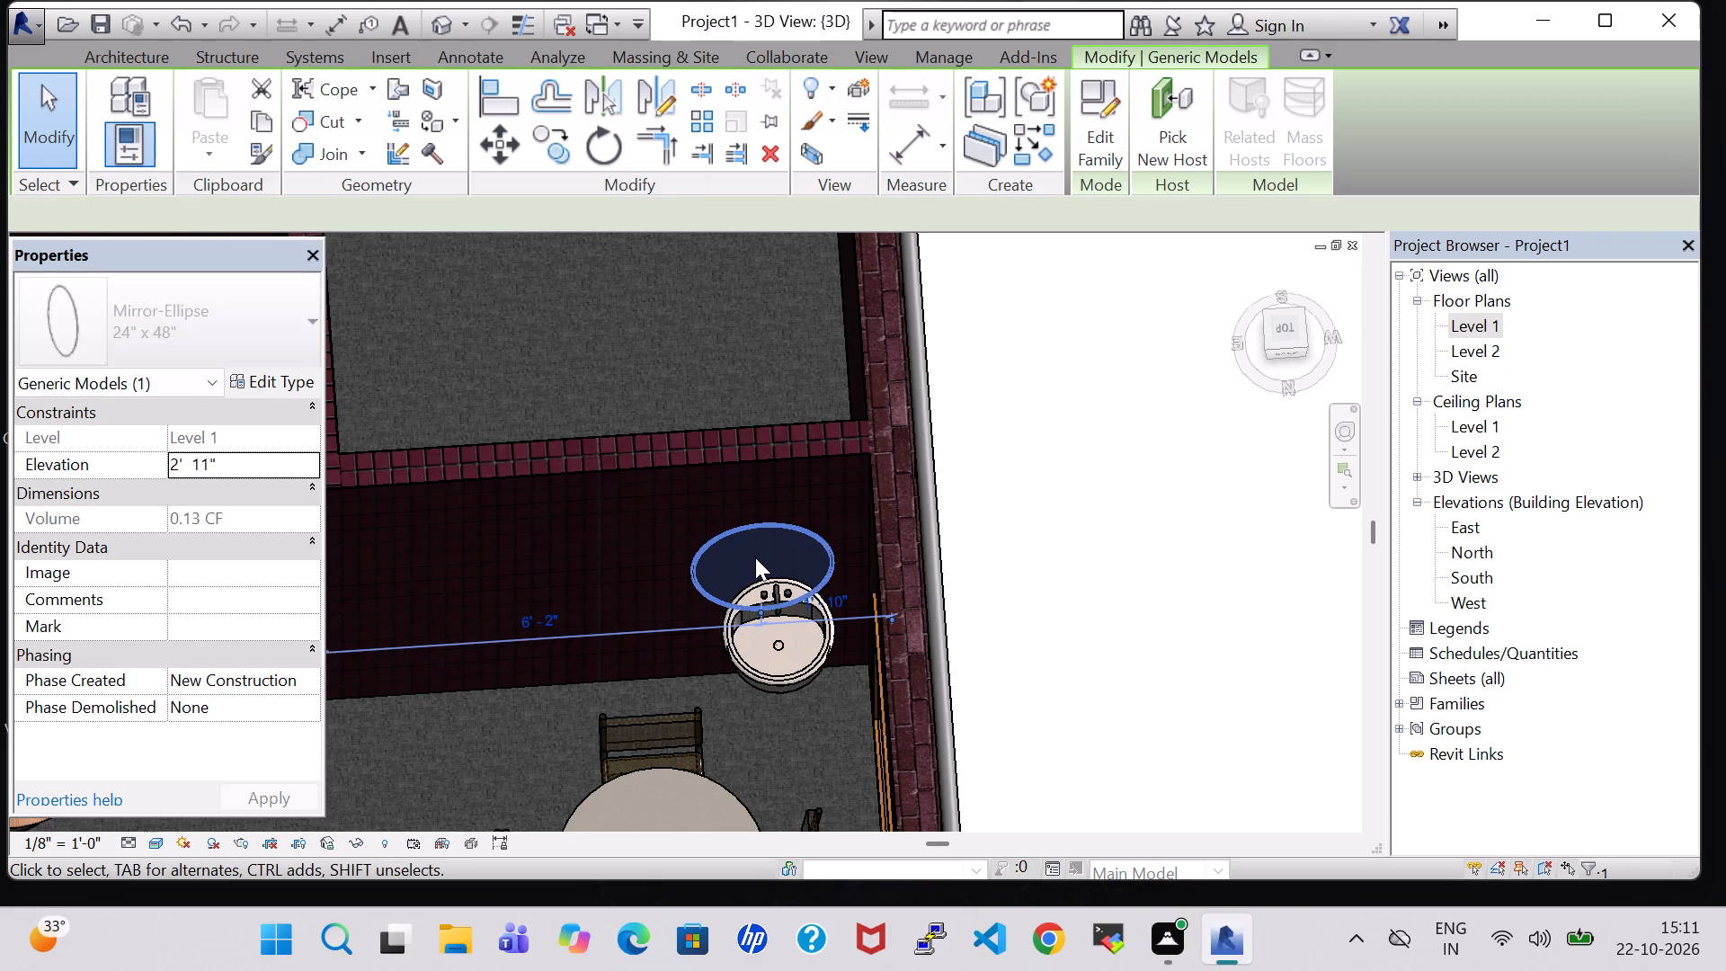
{"action": "key", "text": "Up"}
{"action": "key", "text": "Up"}
{"action": "key", "text": "Up"}
{"action": "key", "text": "Up"}
{"action": "key", "text": "Up"}
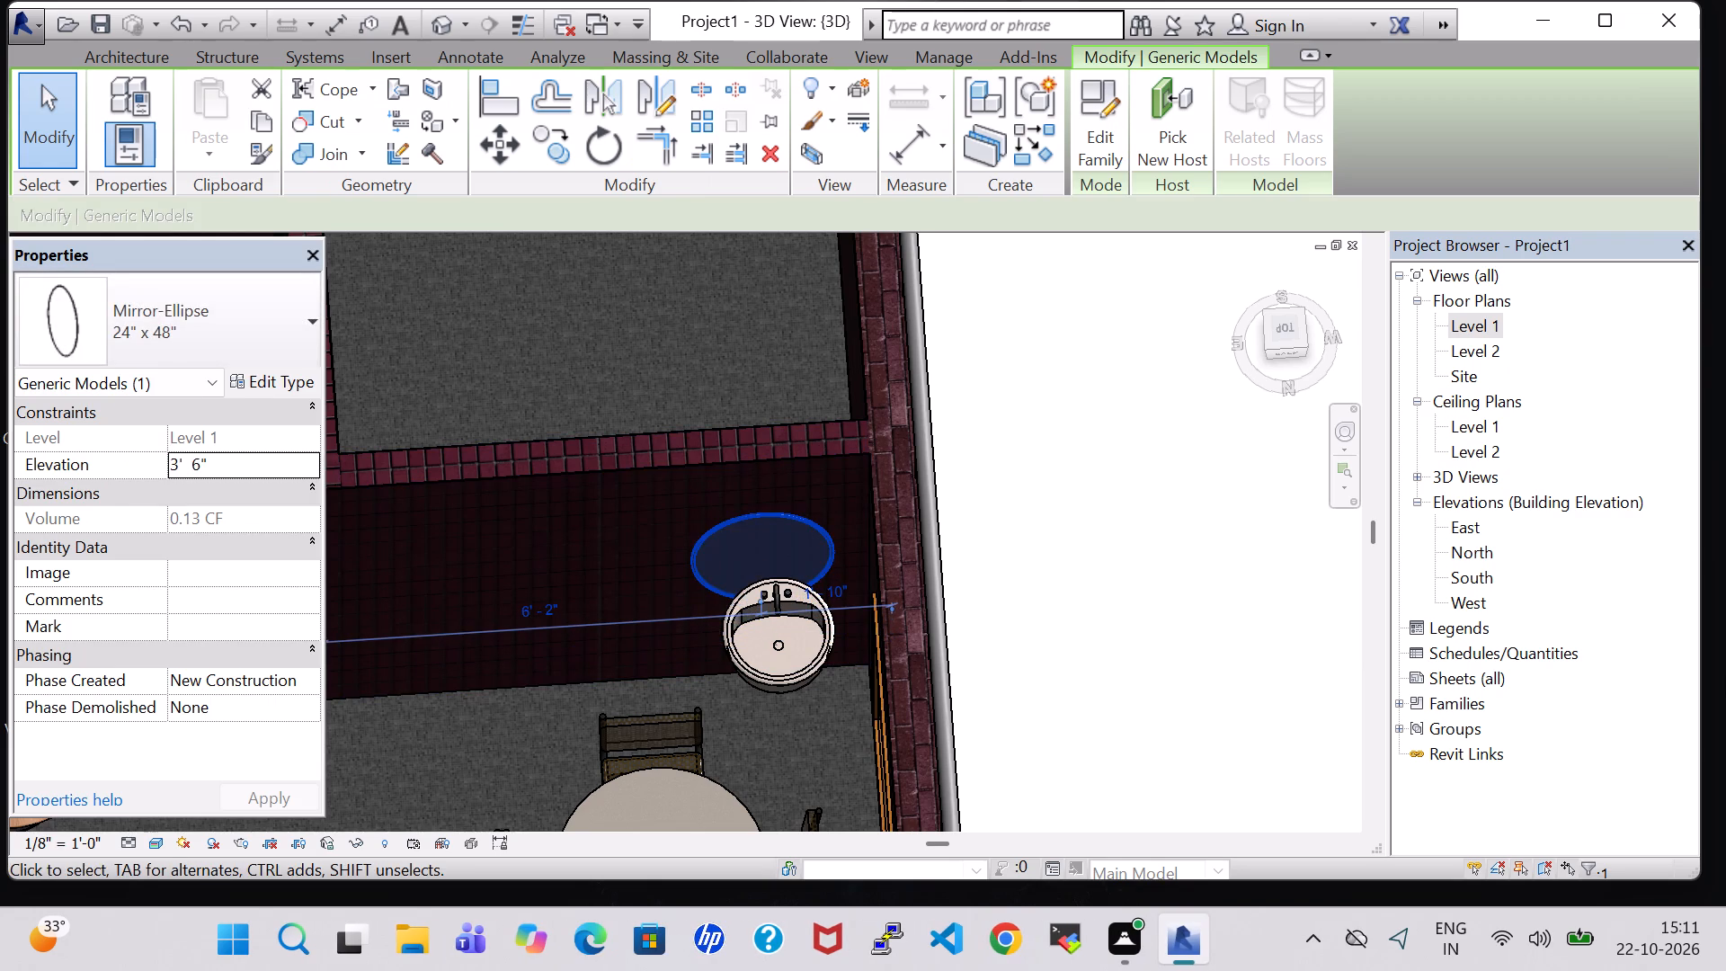
{"action": "middle_click_drag", "start_coordinate": [1010, 609], "coordinate": [1042, 467], "text": "shift"}
{"action": "left_click", "coordinate": [815, 645]}
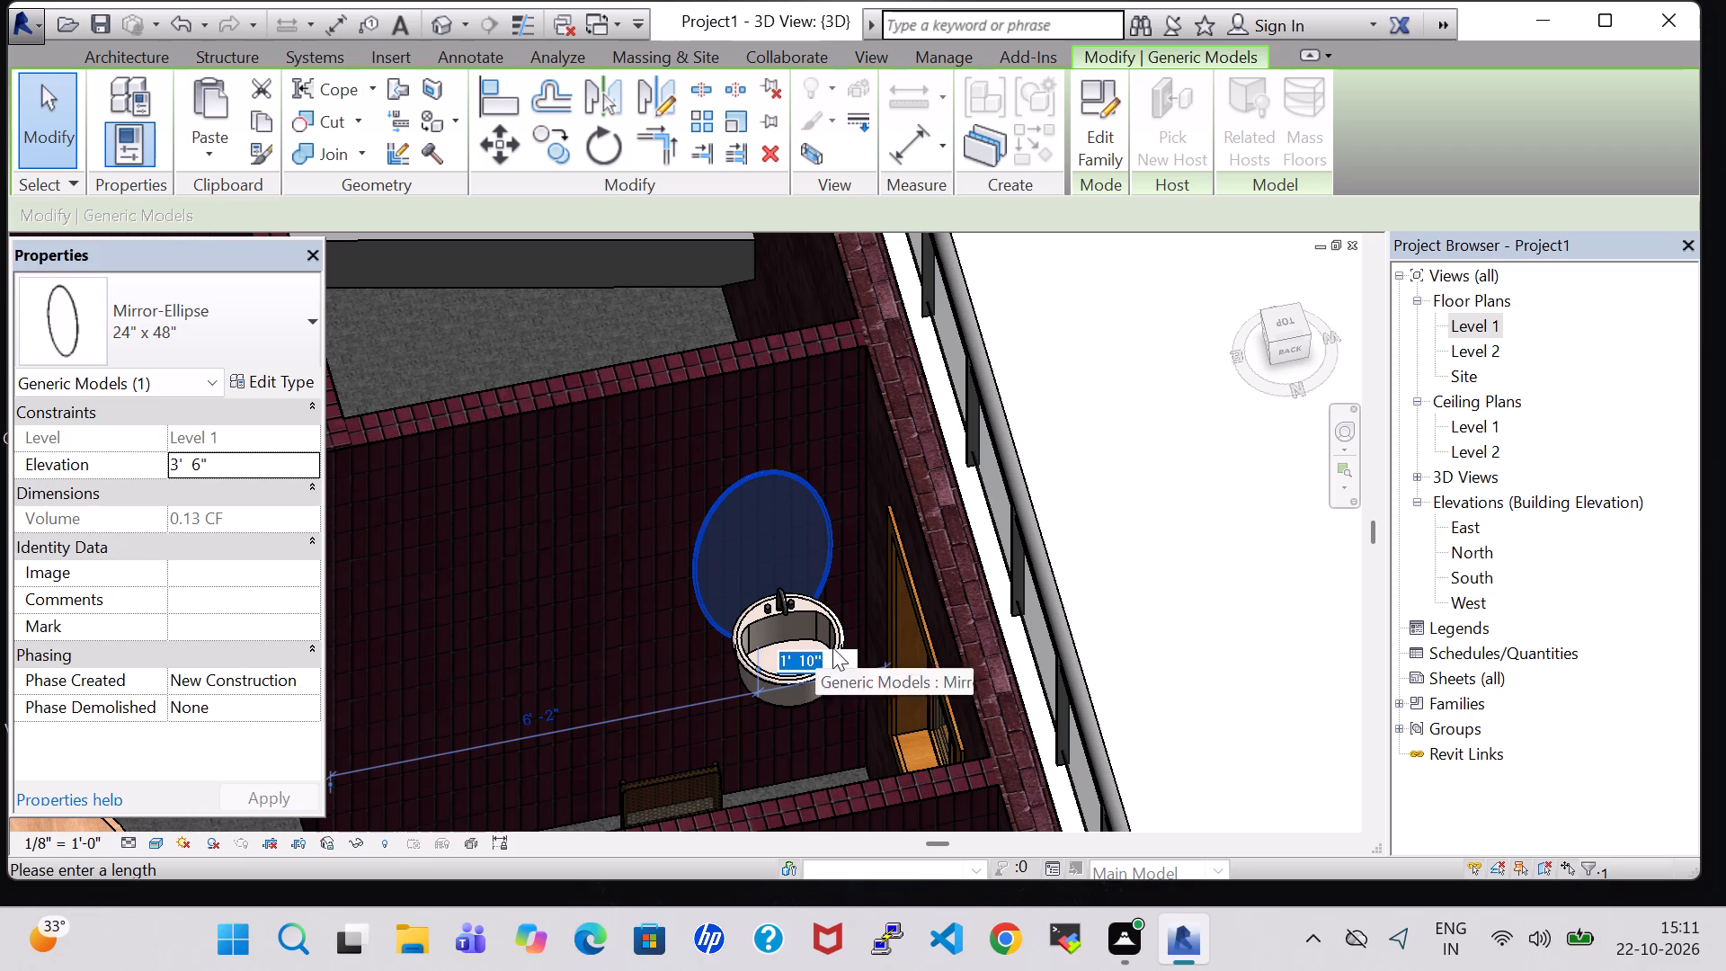
{"action": "left_click", "coordinate": [1214, 618]}
{"action": "left_click", "coordinate": [1214, 618]}
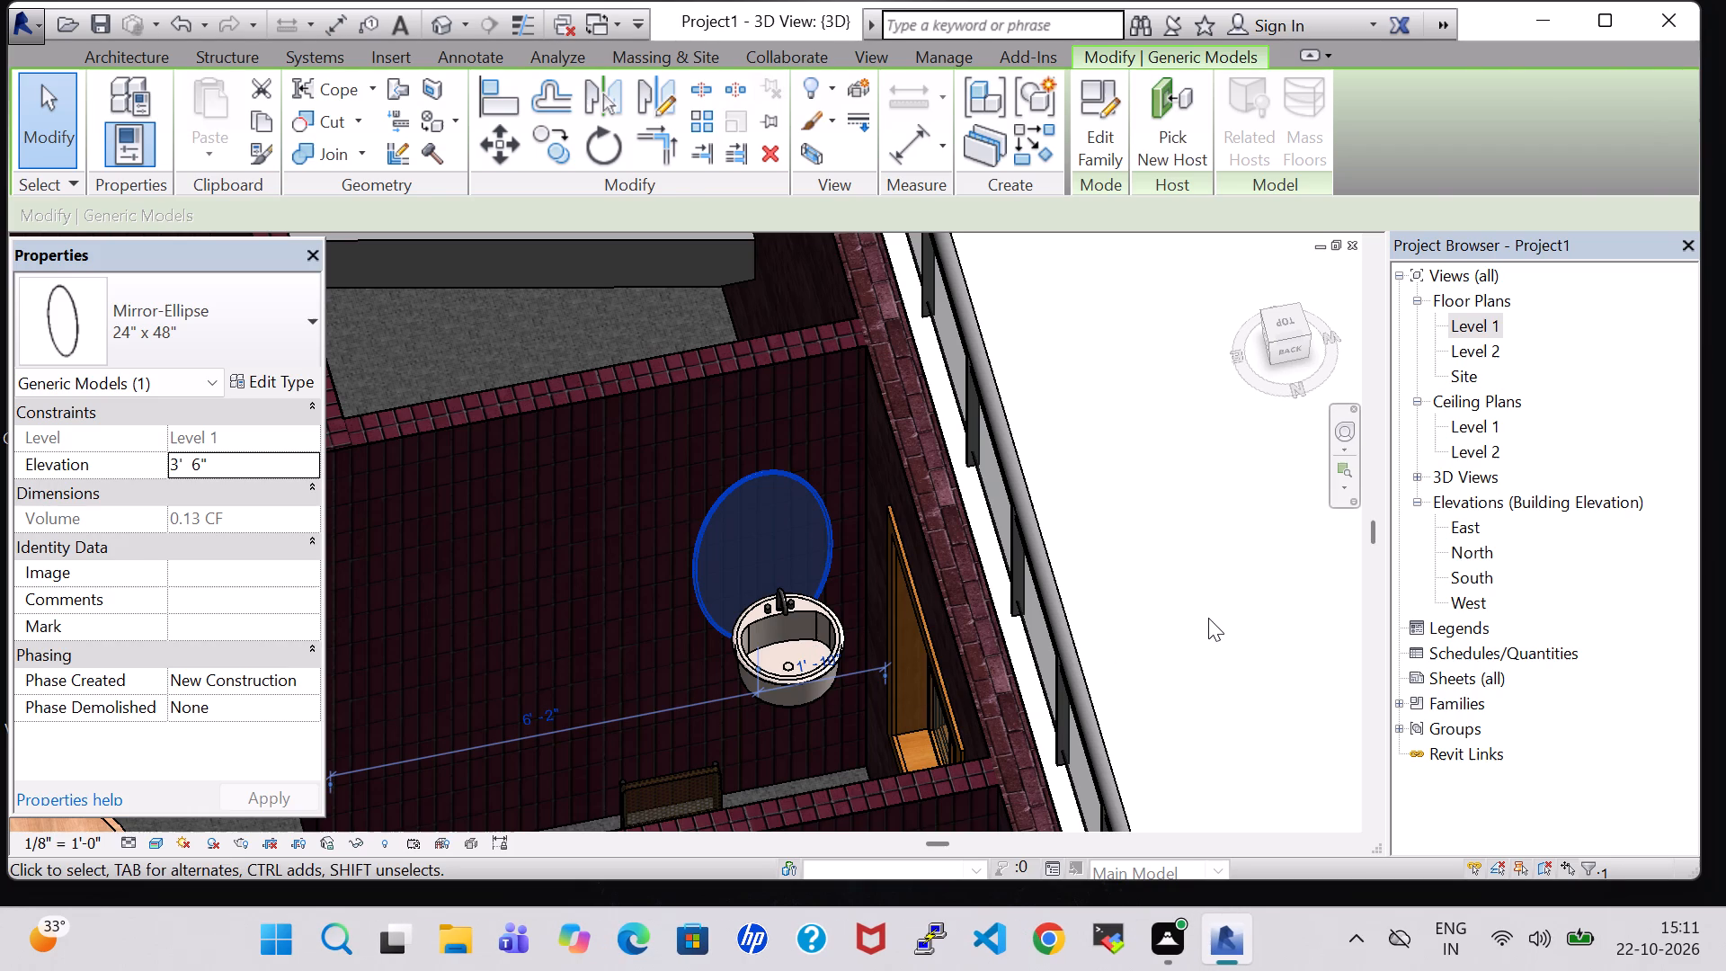
{"action": "key", "text": "Escape"}
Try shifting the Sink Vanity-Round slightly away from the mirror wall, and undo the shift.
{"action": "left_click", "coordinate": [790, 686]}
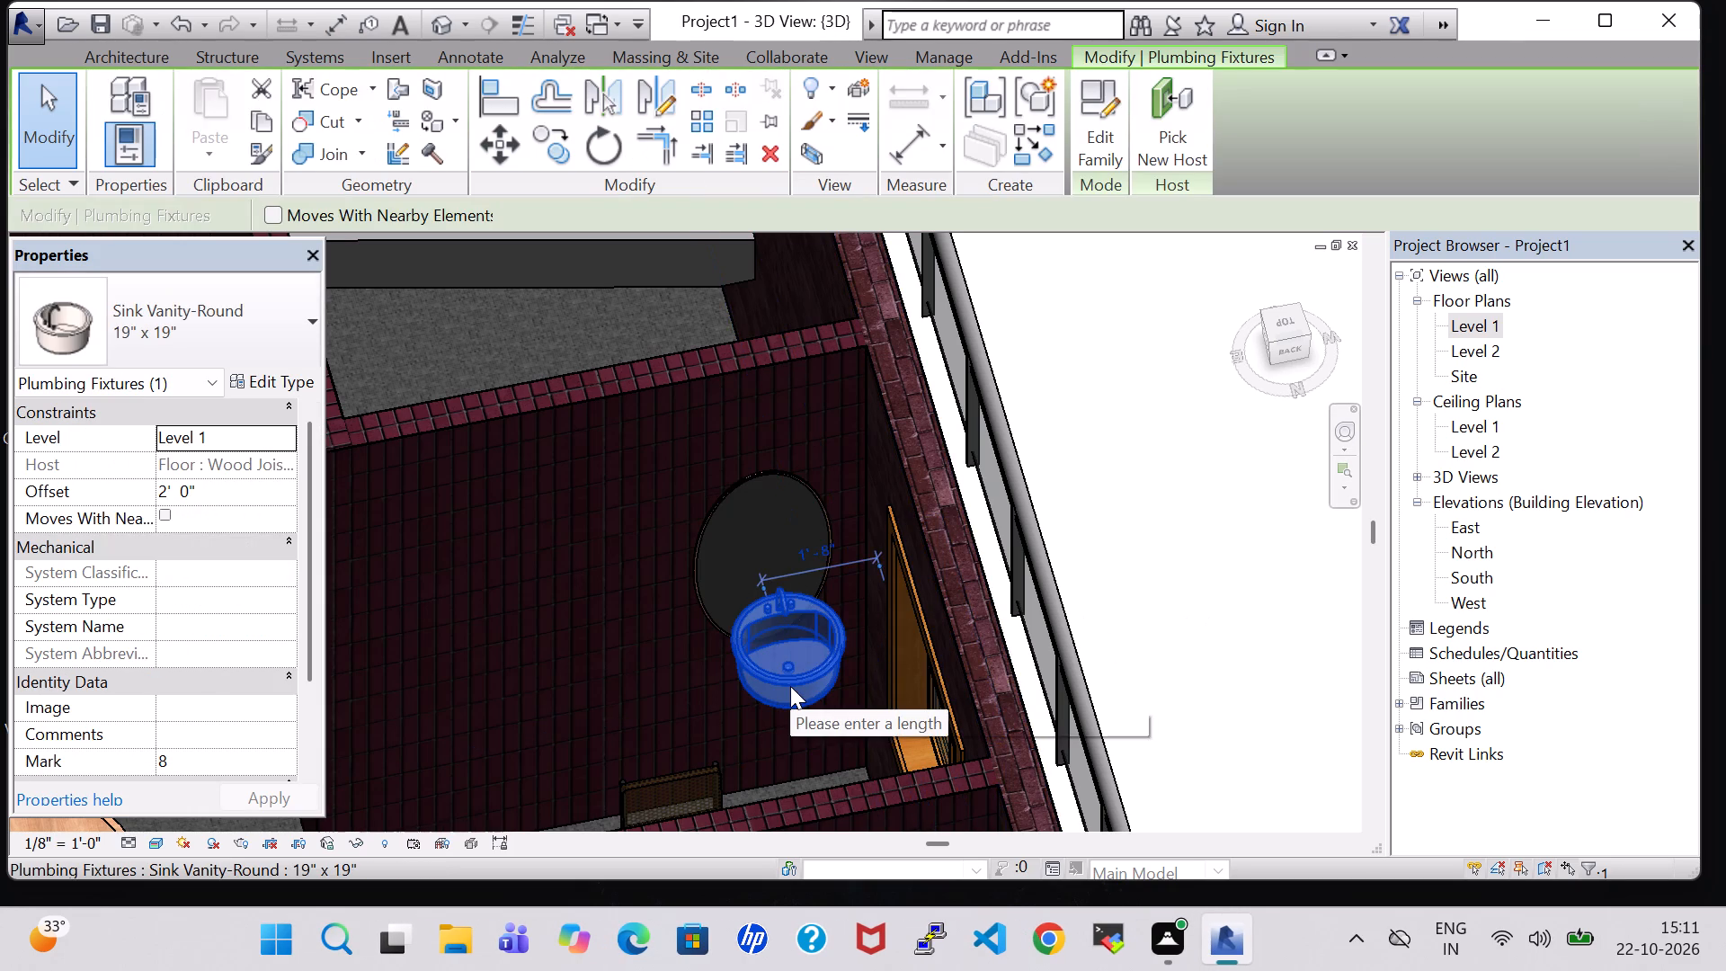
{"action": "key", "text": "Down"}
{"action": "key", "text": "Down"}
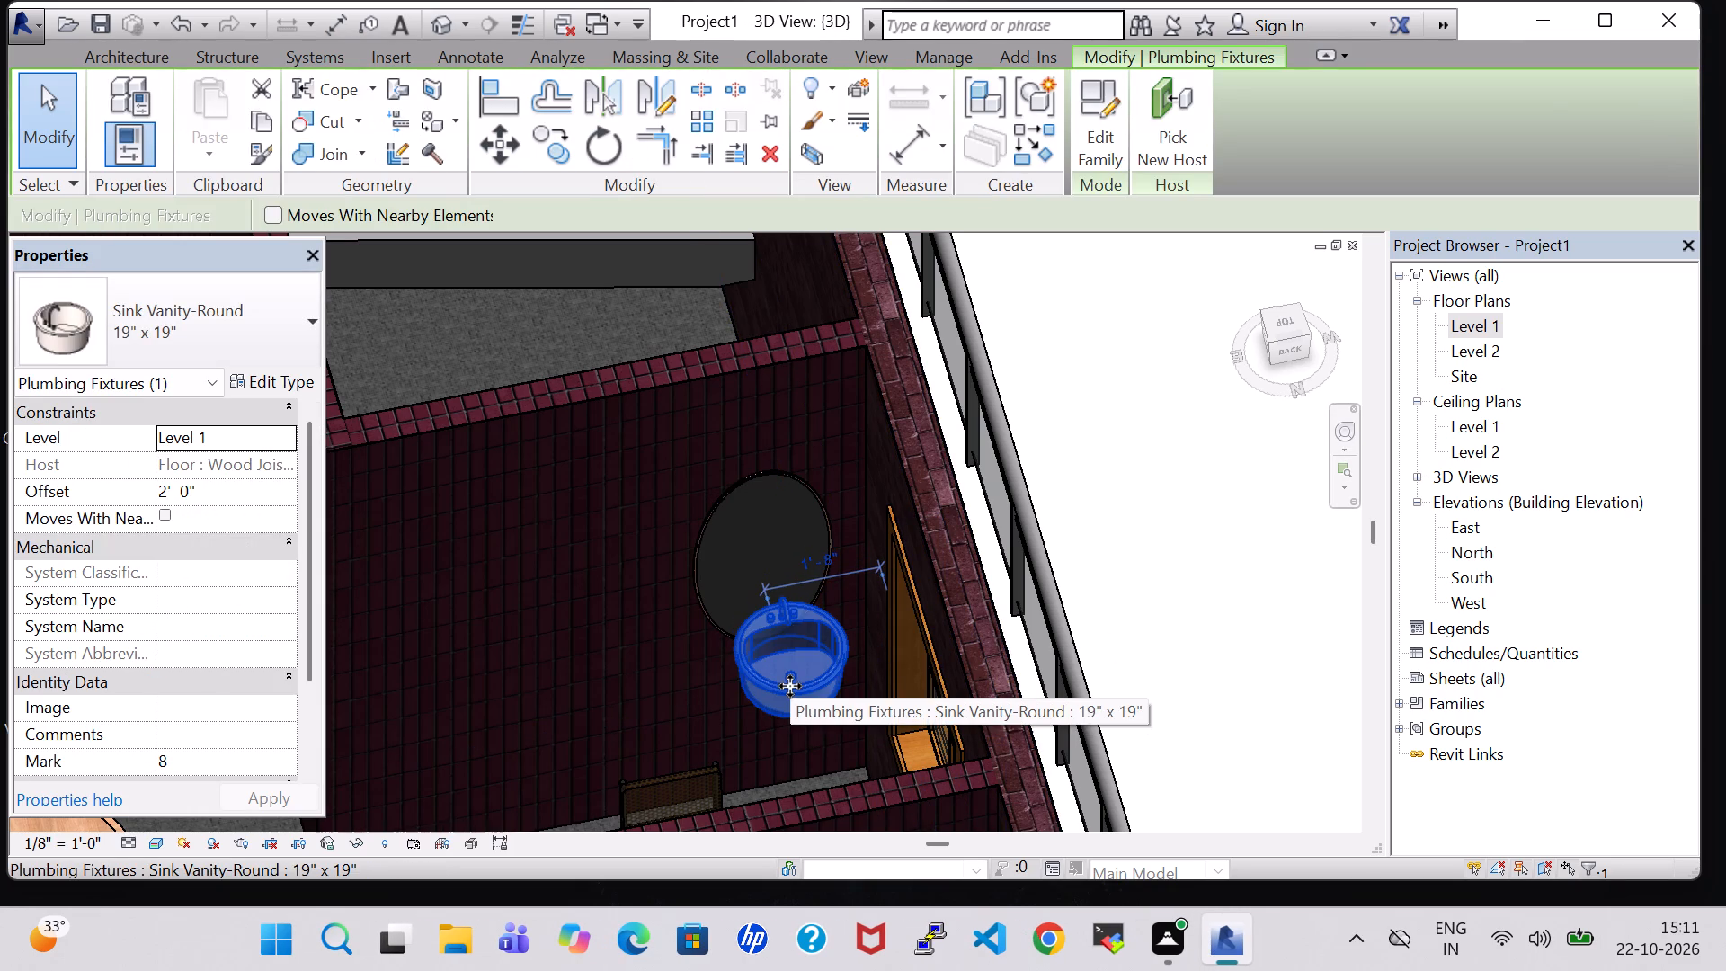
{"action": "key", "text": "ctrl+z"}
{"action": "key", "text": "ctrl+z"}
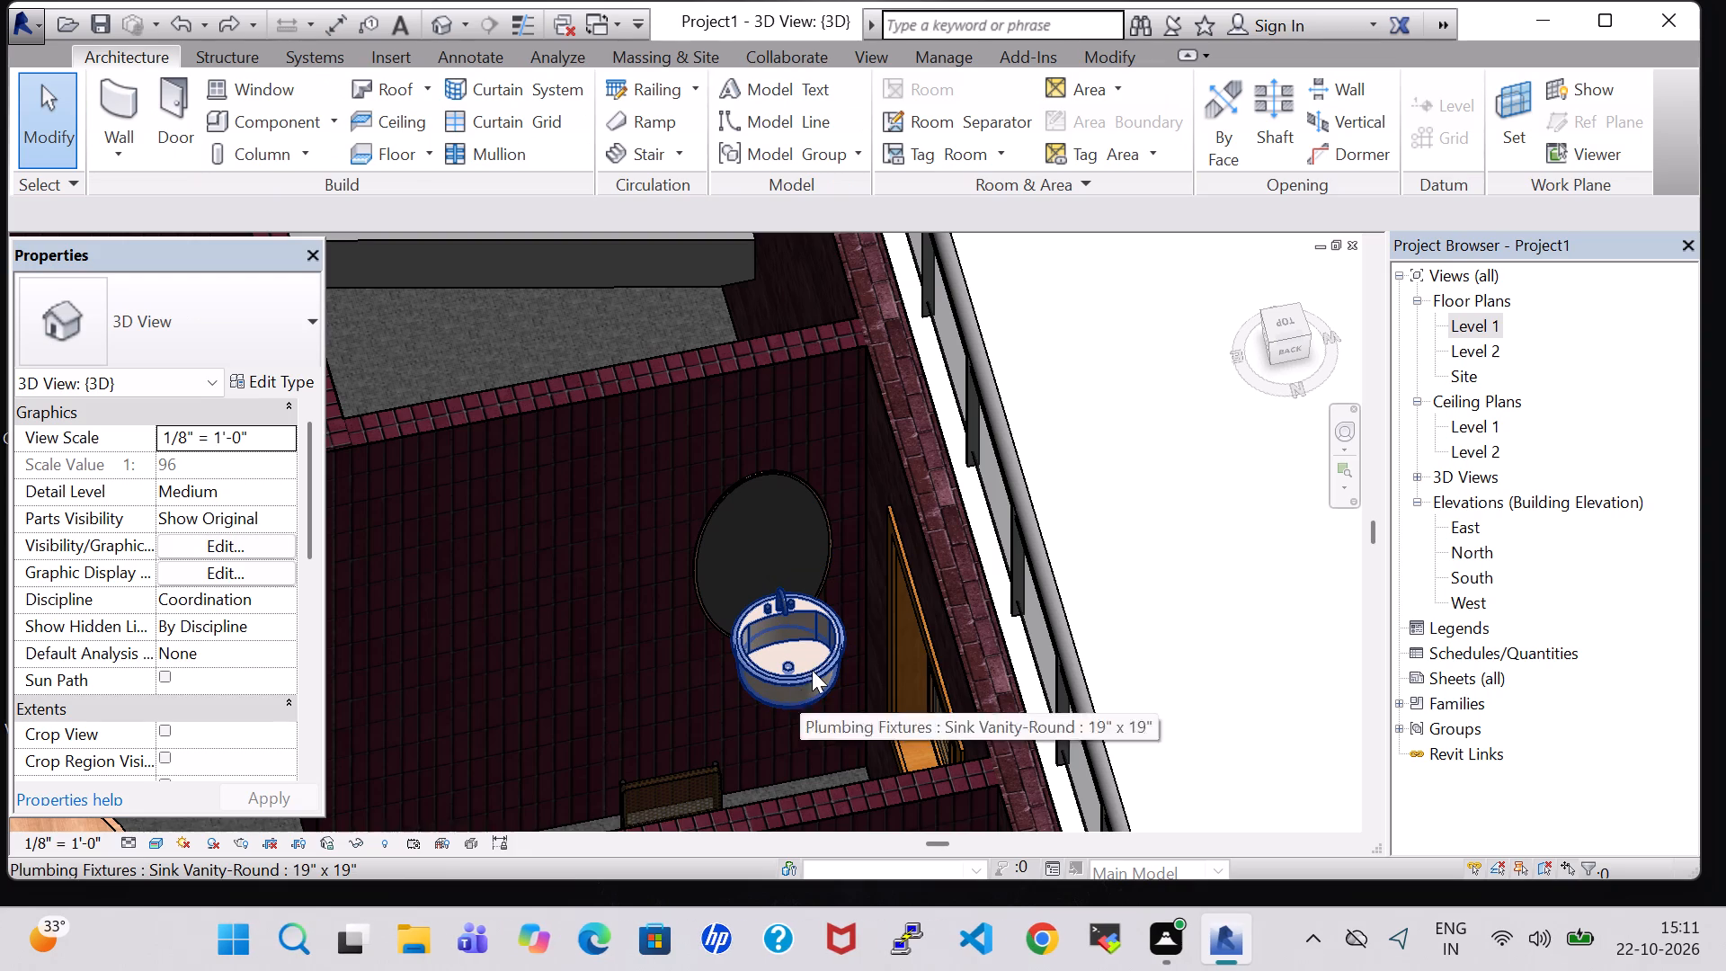
Raise the Mirror-Ellipse further to an elevation of 5' 0" and shift it about 1" toward the west wall.
{"action": "left_click", "coordinate": [821, 511]}
{"action": "key", "text": "Up"}
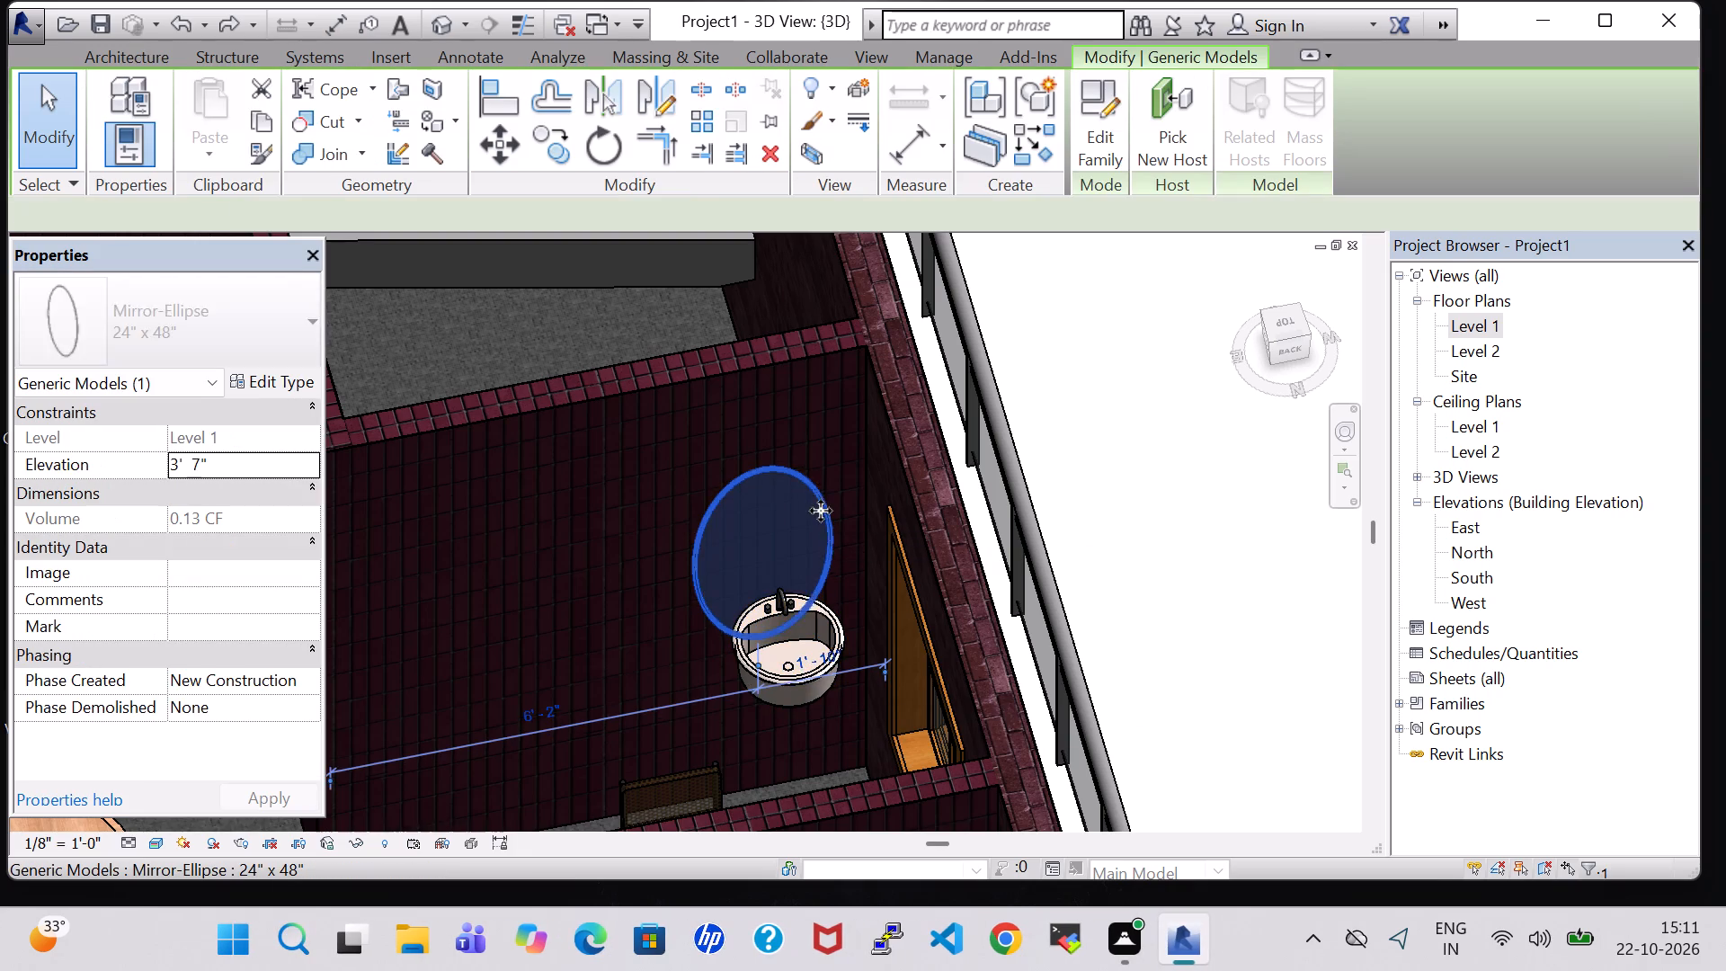
{"action": "key", "text": "Up"}
{"action": "key", "text": "Up"}
{"action": "key", "text": "Up"}
{"action": "key", "text": "Up"}
{"action": "key", "text": "Up"}
{"action": "key", "text": "Up"}
{"action": "key", "text": "Up"}
{"action": "key", "text": "Up"}
{"action": "key", "text": "Up"}
{"action": "key", "text": "Up"}
{"action": "key", "text": "Up"}
{"action": "key", "text": "Up"}
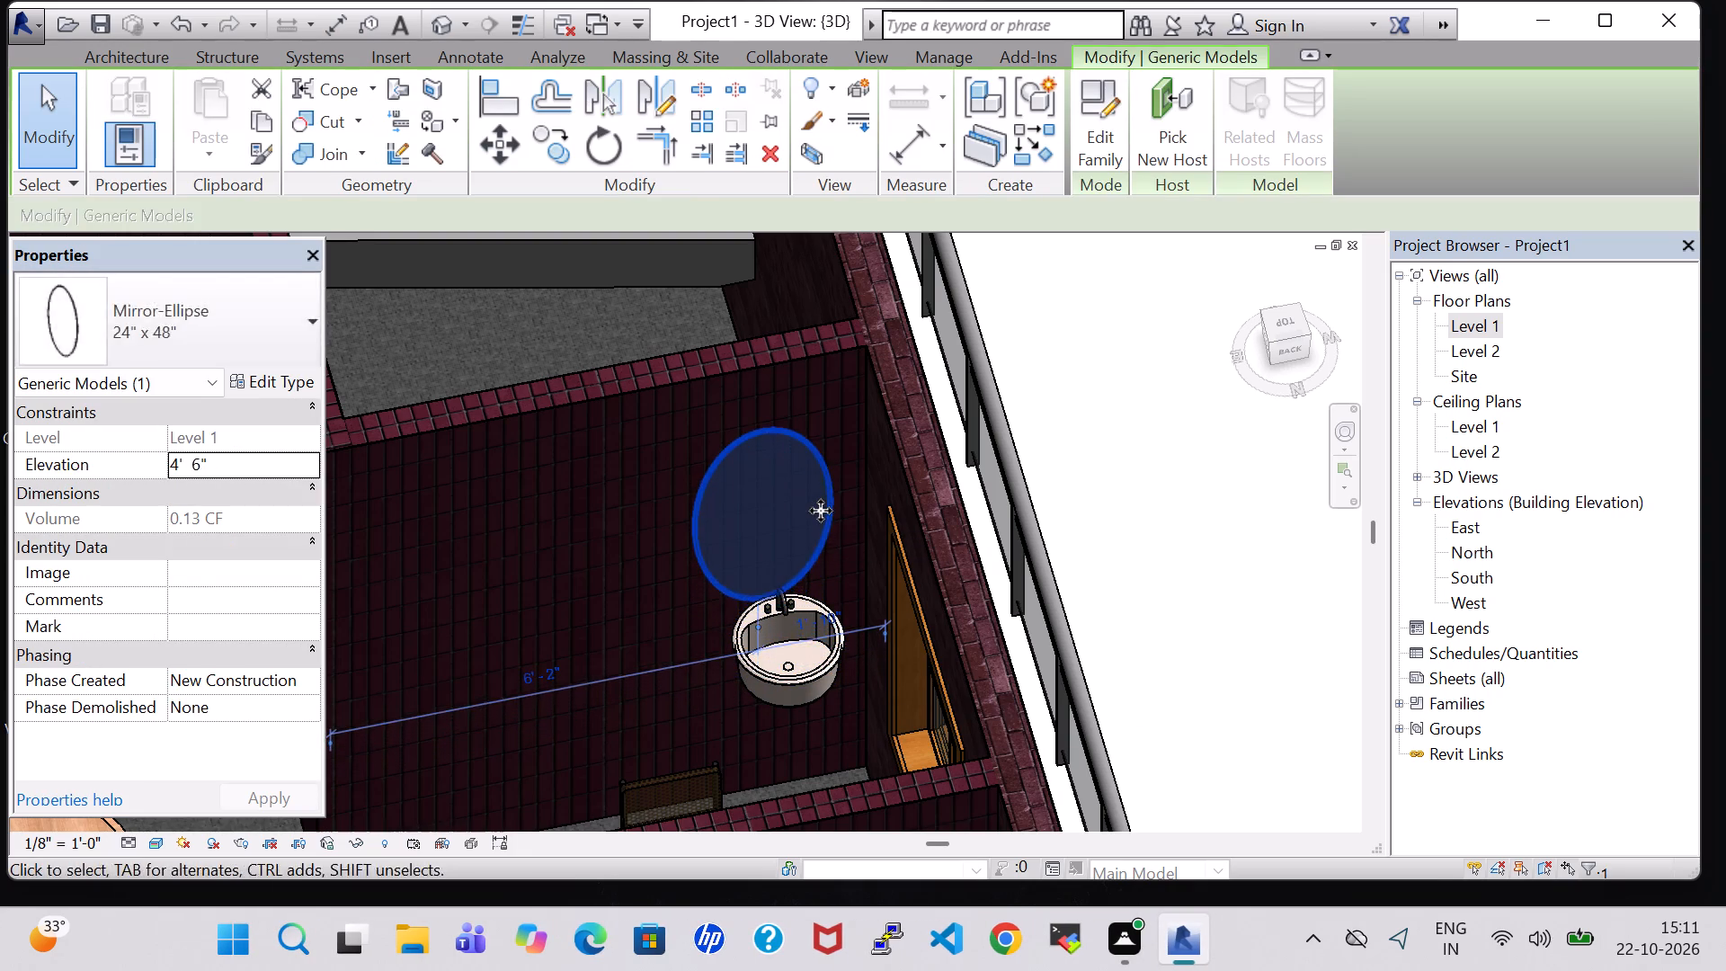
{"action": "key", "text": "Up"}
{"action": "key", "text": "Up"}
{"action": "key", "text": "Up"}
{"action": "key", "text": "Up"}
{"action": "key", "text": "Up"}
{"action": "key", "text": "Right"}
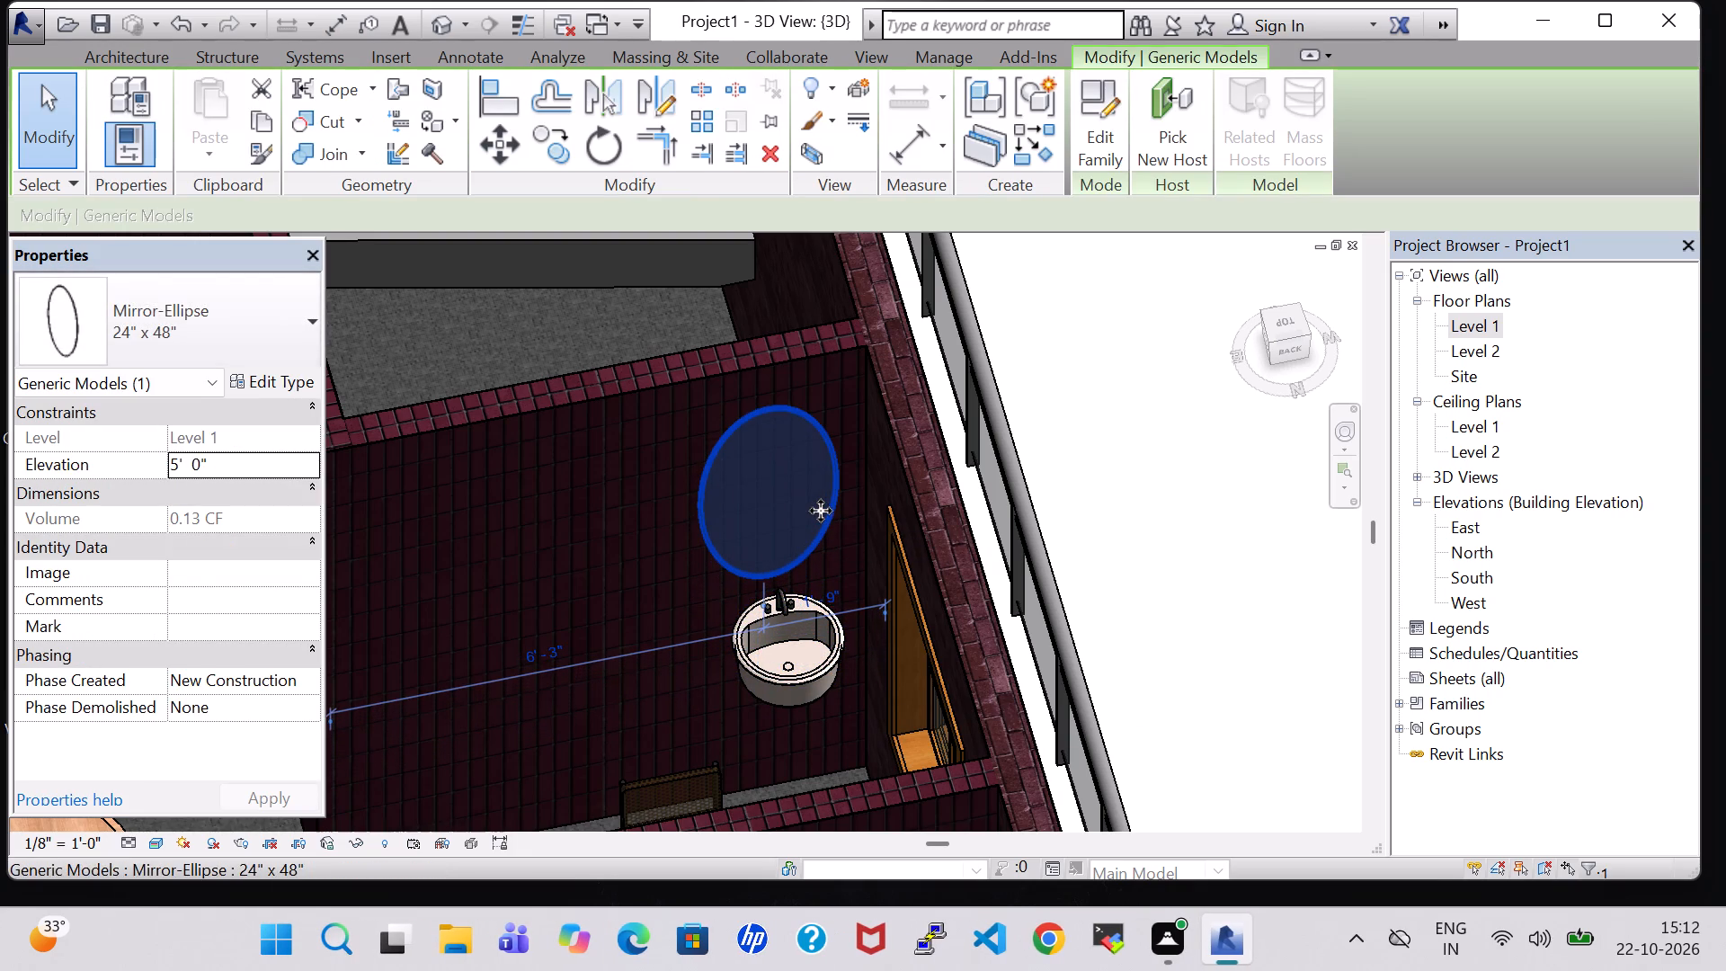
{"action": "left_click", "coordinate": [1164, 626]}
Inspect the dining lobby and the surrounding furnished Level 1 rooms from several angles in 3D.
{"action": "middle_click_drag", "start_coordinate": [1164, 626], "coordinate": [1125, 558], "text": "shift"}
{"action": "middle_click_drag", "start_coordinate": [1083, 576], "coordinate": [1199, 733], "text": "shift"}
{"action": "middle_click_drag", "start_coordinate": [803, 733], "coordinate": [1071, 678], "text": "shift"}
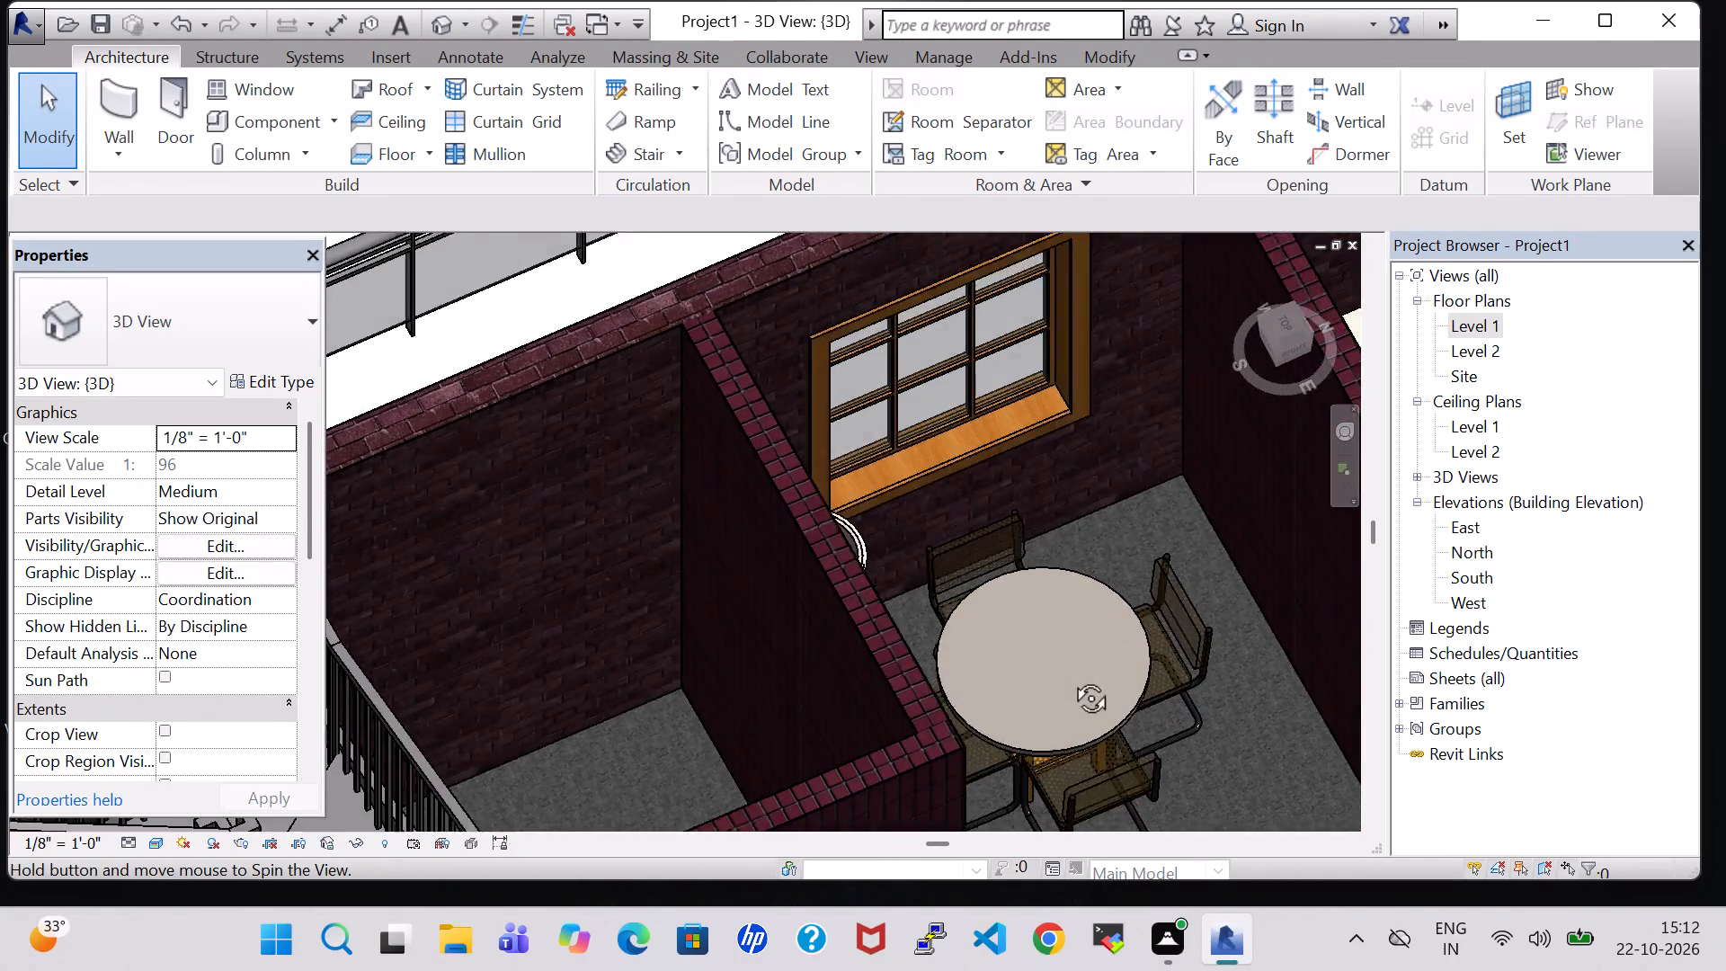
{"action": "middle_click_drag", "start_coordinate": [1071, 678], "coordinate": [1095, 600], "text": "shift"}
{"action": "middle_click_drag", "start_coordinate": [1241, 734], "coordinate": [1376, 710], "text": "shift"}
{"action": "scroll", "coordinate": [1279, 671], "scroll_direction": "down", "scroll_amount": 6}
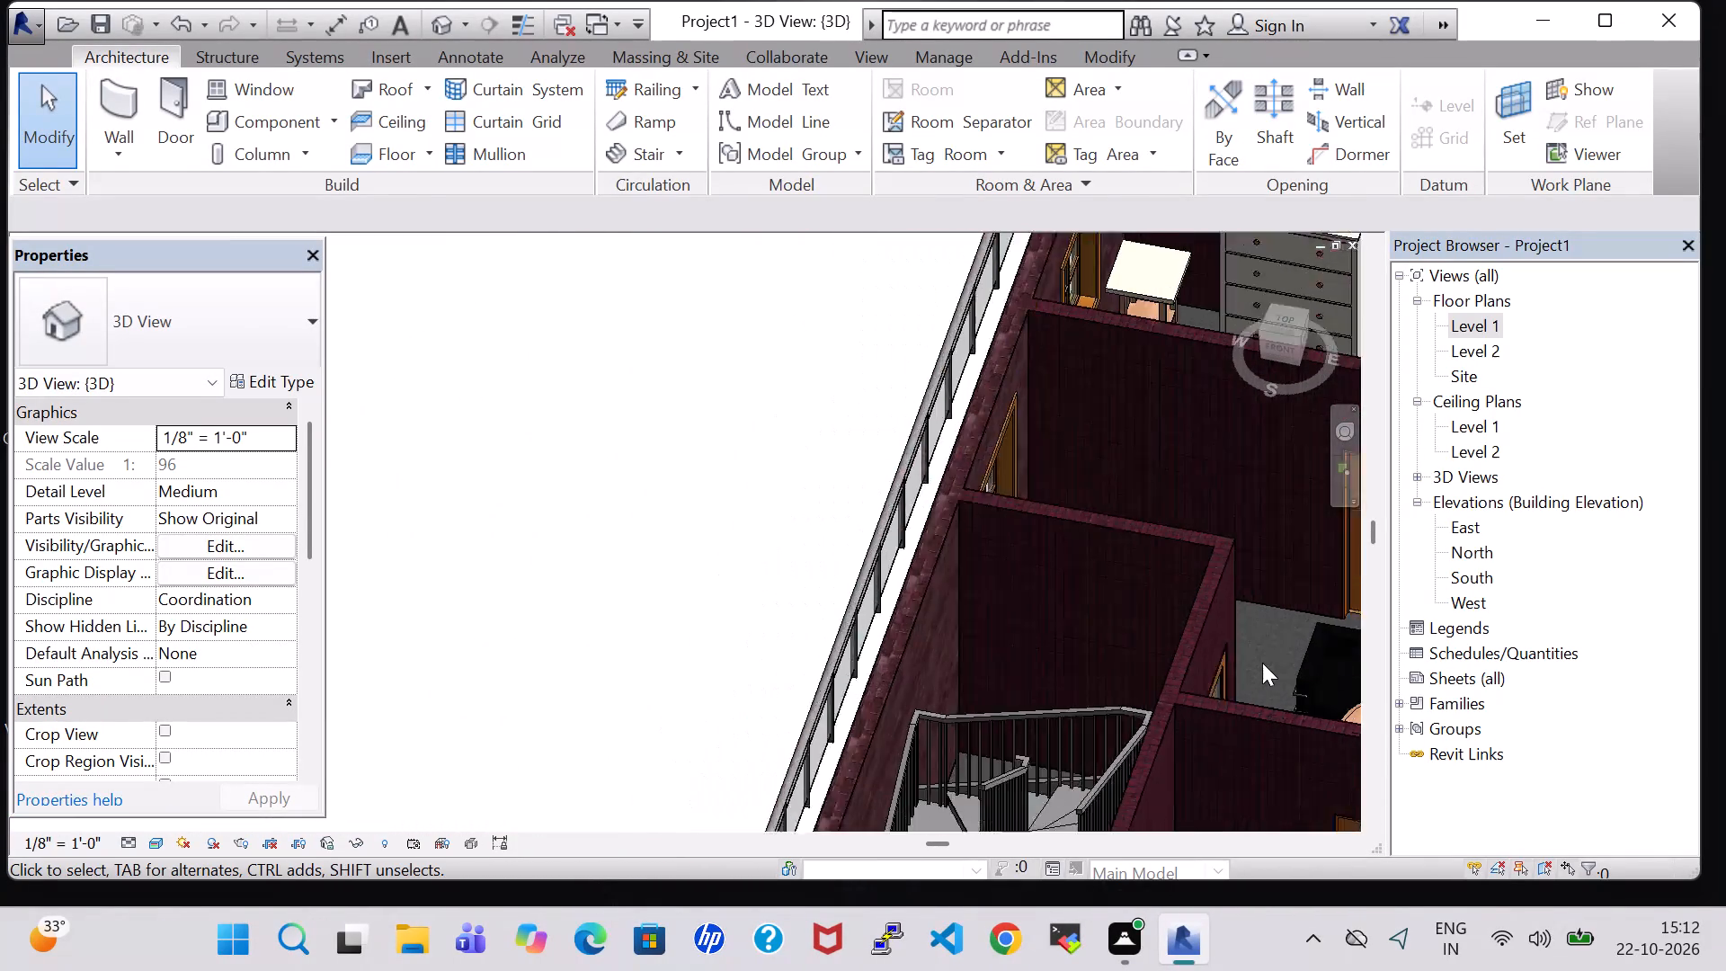
{"action": "scroll", "coordinate": [1262, 663], "scroll_direction": "down", "scroll_amount": 1}
{"action": "middle_click_drag", "start_coordinate": [1262, 624], "coordinate": [873, 623]}
{"action": "middle_click_drag", "start_coordinate": [920, 617], "coordinate": [921, 745], "text": "shift"}
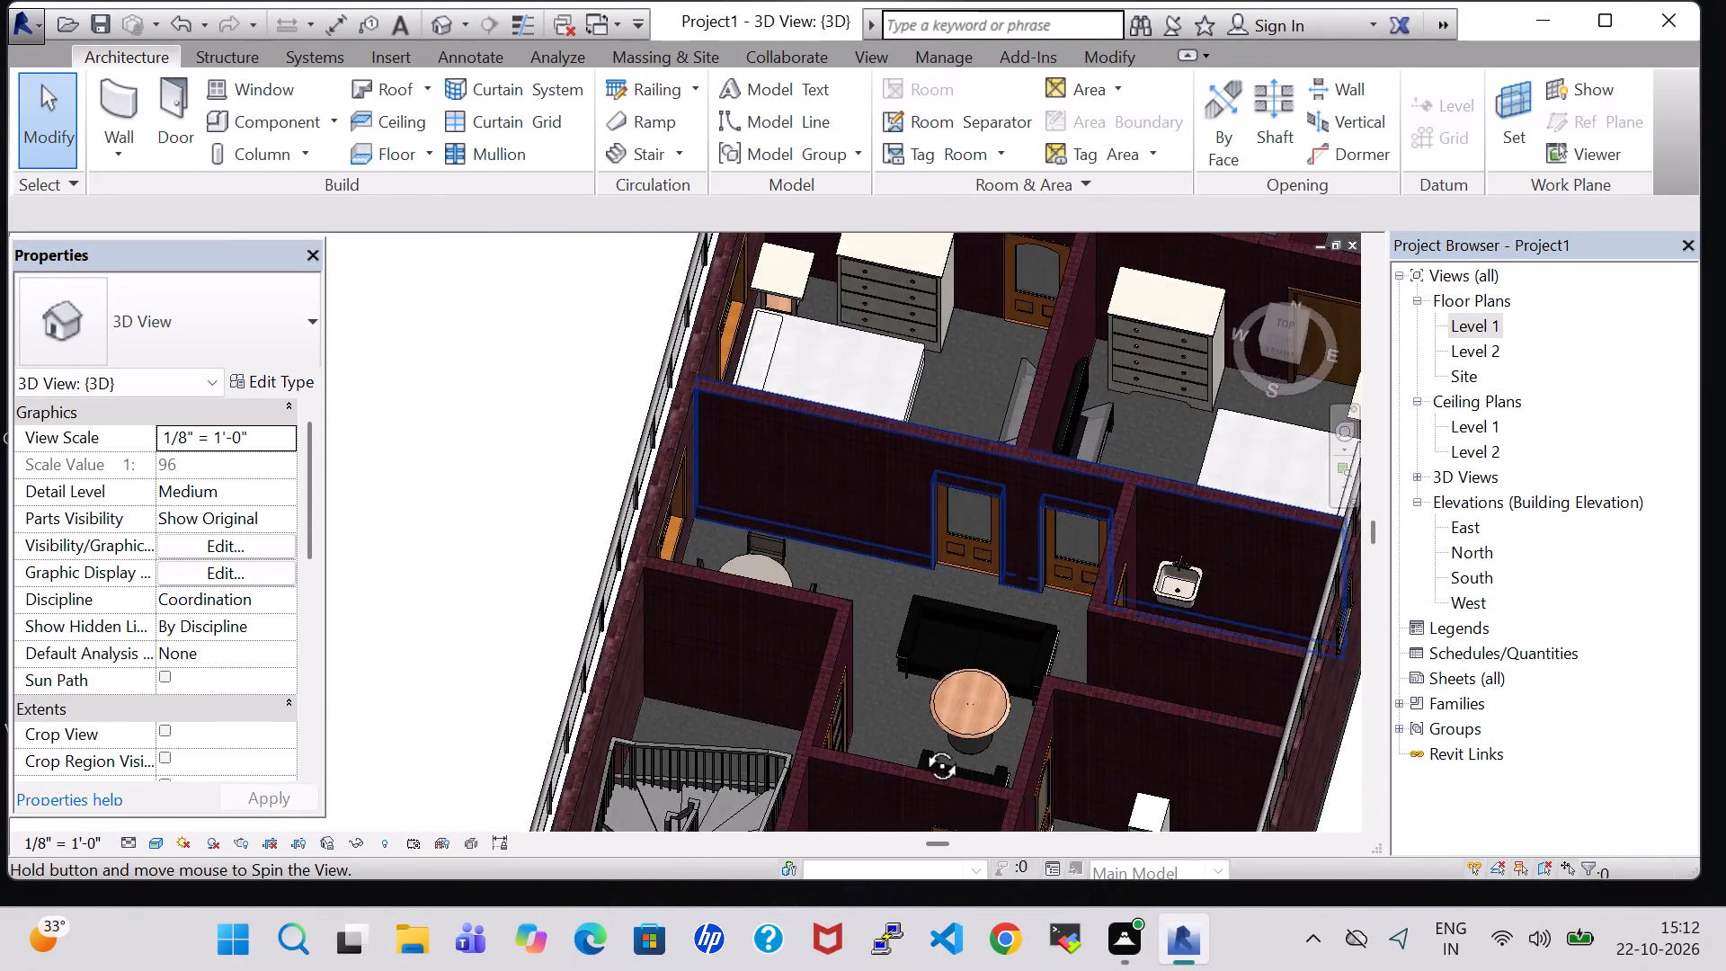
{"action": "middle_click_drag", "start_coordinate": [921, 745], "coordinate": [947, 905], "text": "shift"}
Nudge the Chair-Corbu armchair south of the round coffee table slightly west and south to line up better with the table.
{"action": "left_click", "coordinate": [989, 741]}
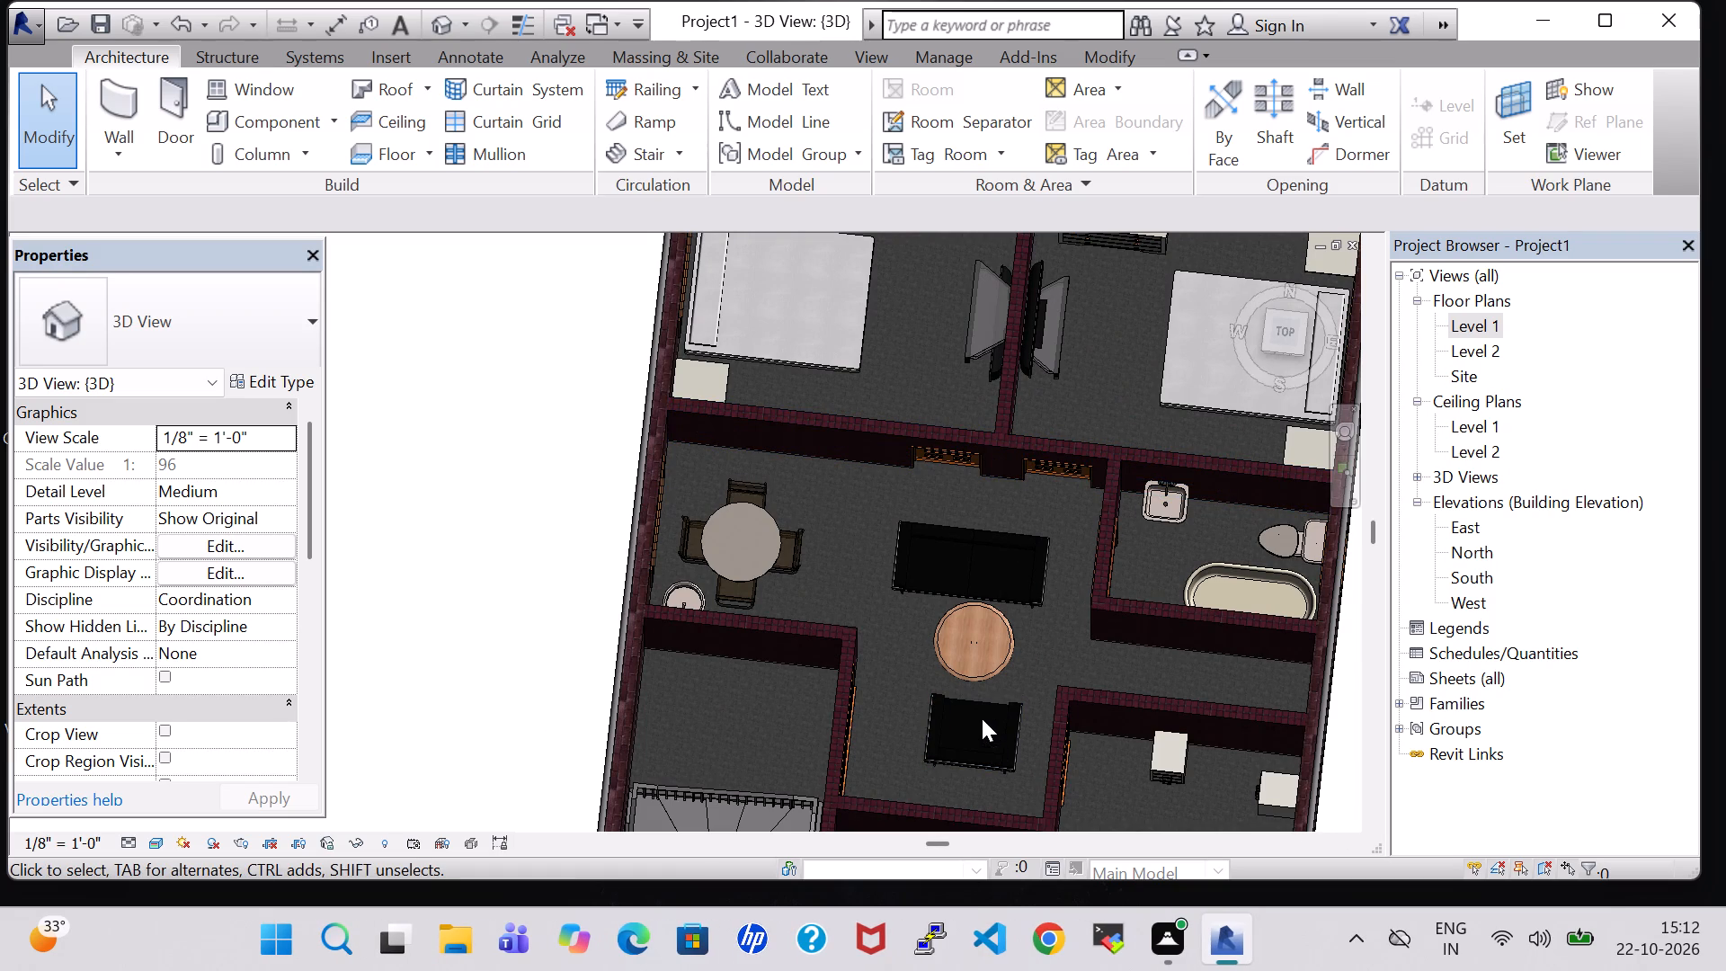
{"action": "middle_click_drag", "start_coordinate": [985, 798], "coordinate": [978, 698], "text": "shift"}
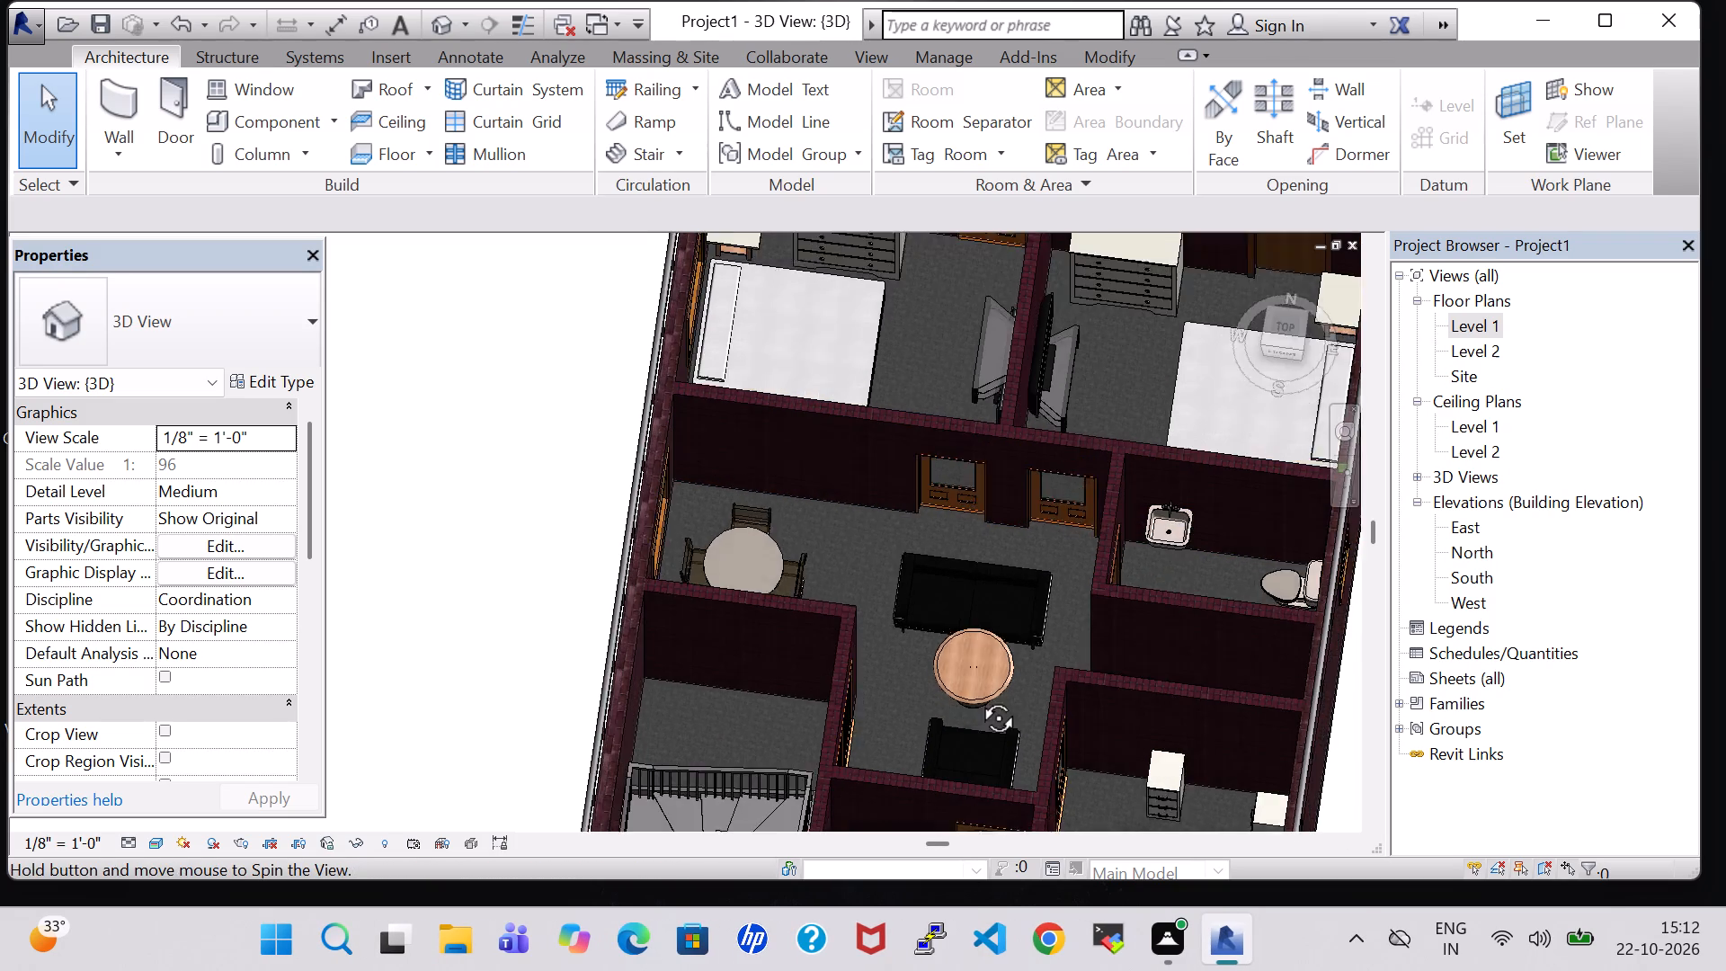
{"action": "middle_click_drag", "start_coordinate": [978, 698], "coordinate": [974, 652], "text": "shift"}
{"action": "middle_click_drag", "start_coordinate": [1008, 724], "coordinate": [1008, 706]}
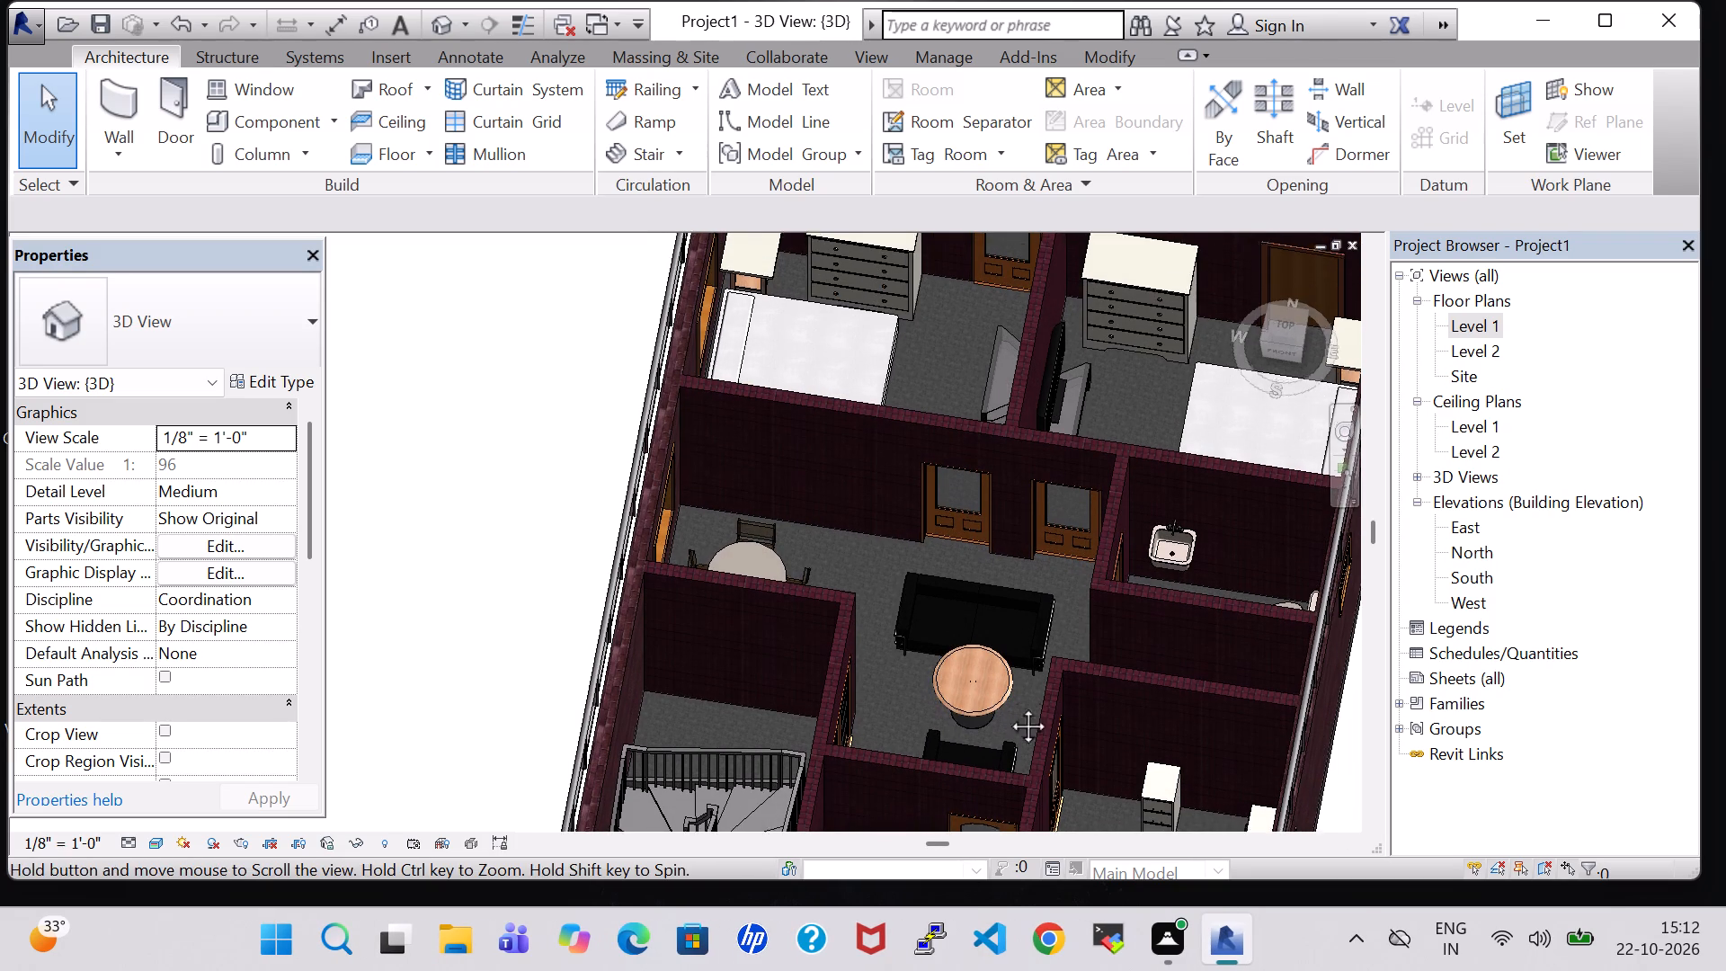
{"action": "middle_click_drag", "start_coordinate": [1008, 706], "coordinate": [1012, 521]}
{"action": "middle_click_drag", "start_coordinate": [1012, 521], "coordinate": [1054, 750]}
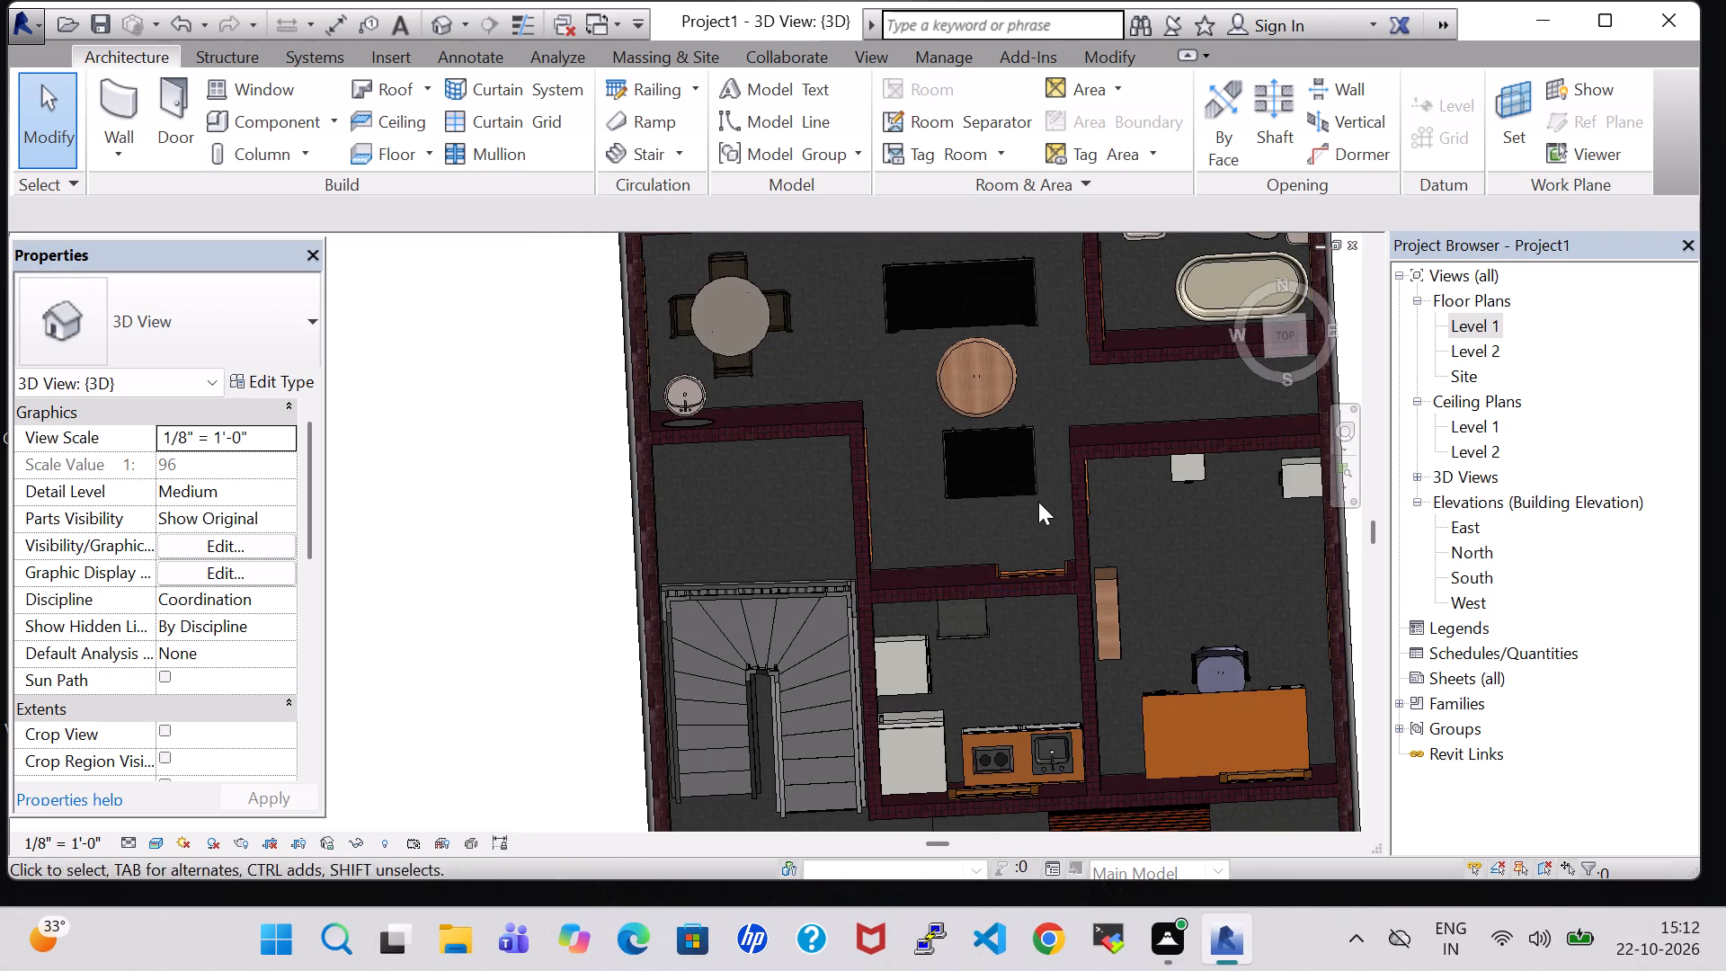
{"action": "left_click", "coordinate": [1032, 482]}
{"action": "key", "text": "Left"}
{"action": "key", "text": "Left"}
{"action": "key", "text": "Down"}
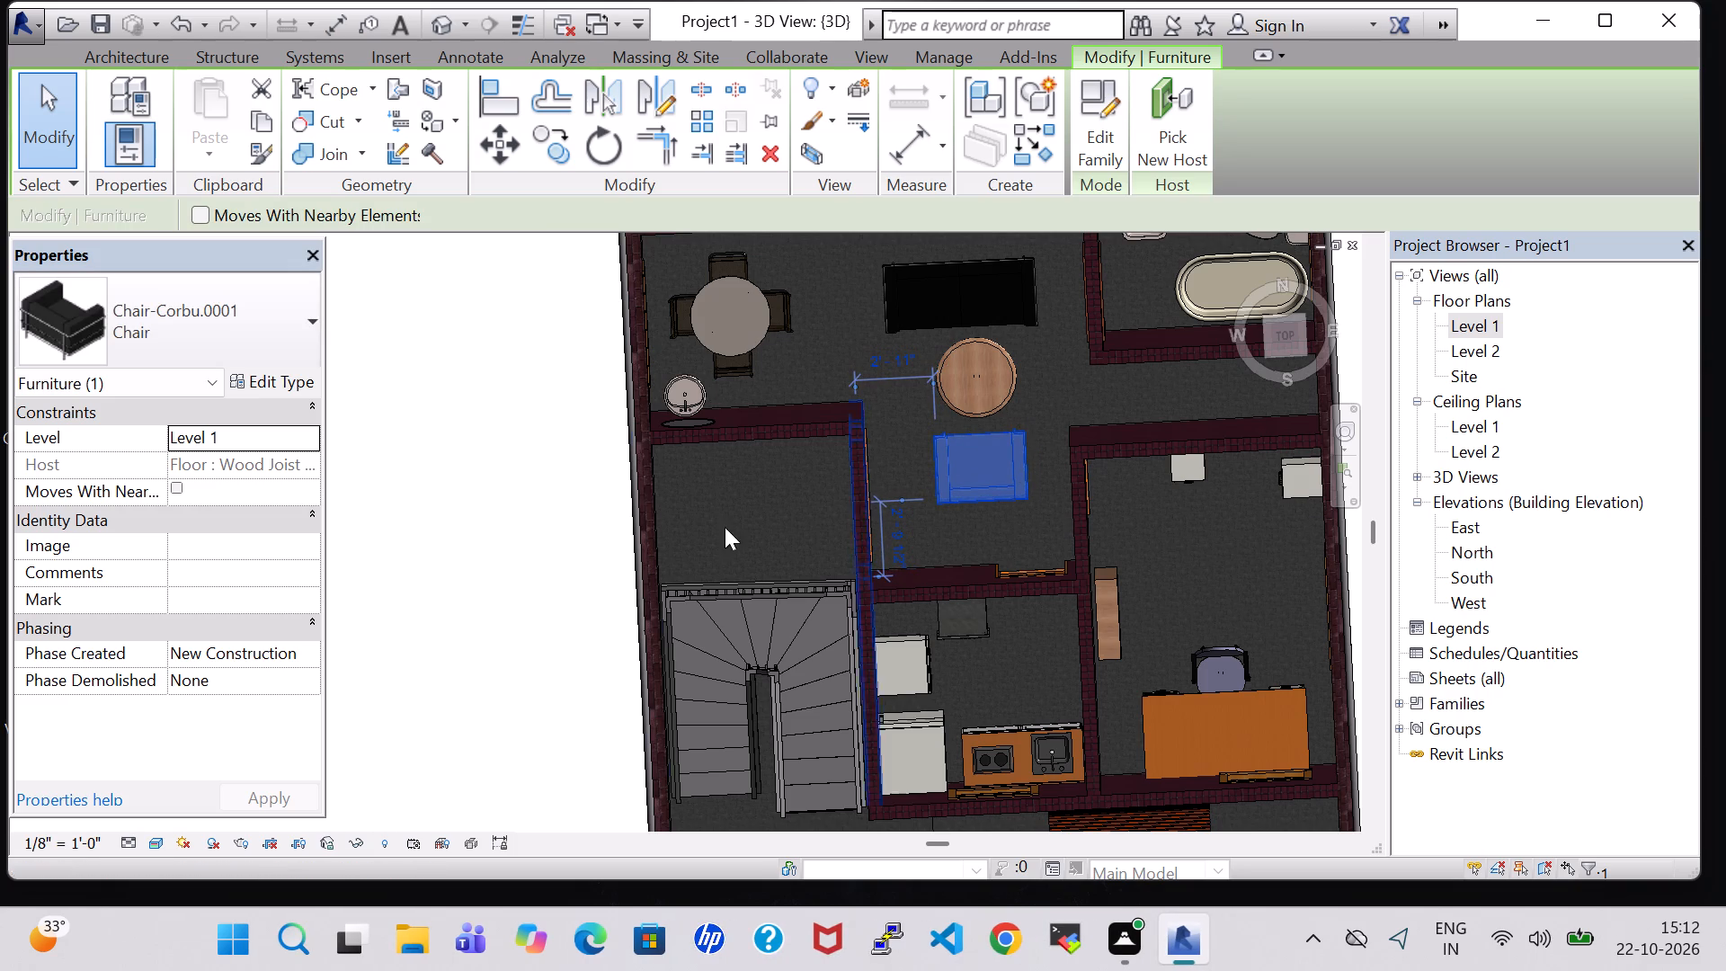
{"action": "left_click", "coordinate": [482, 588]}
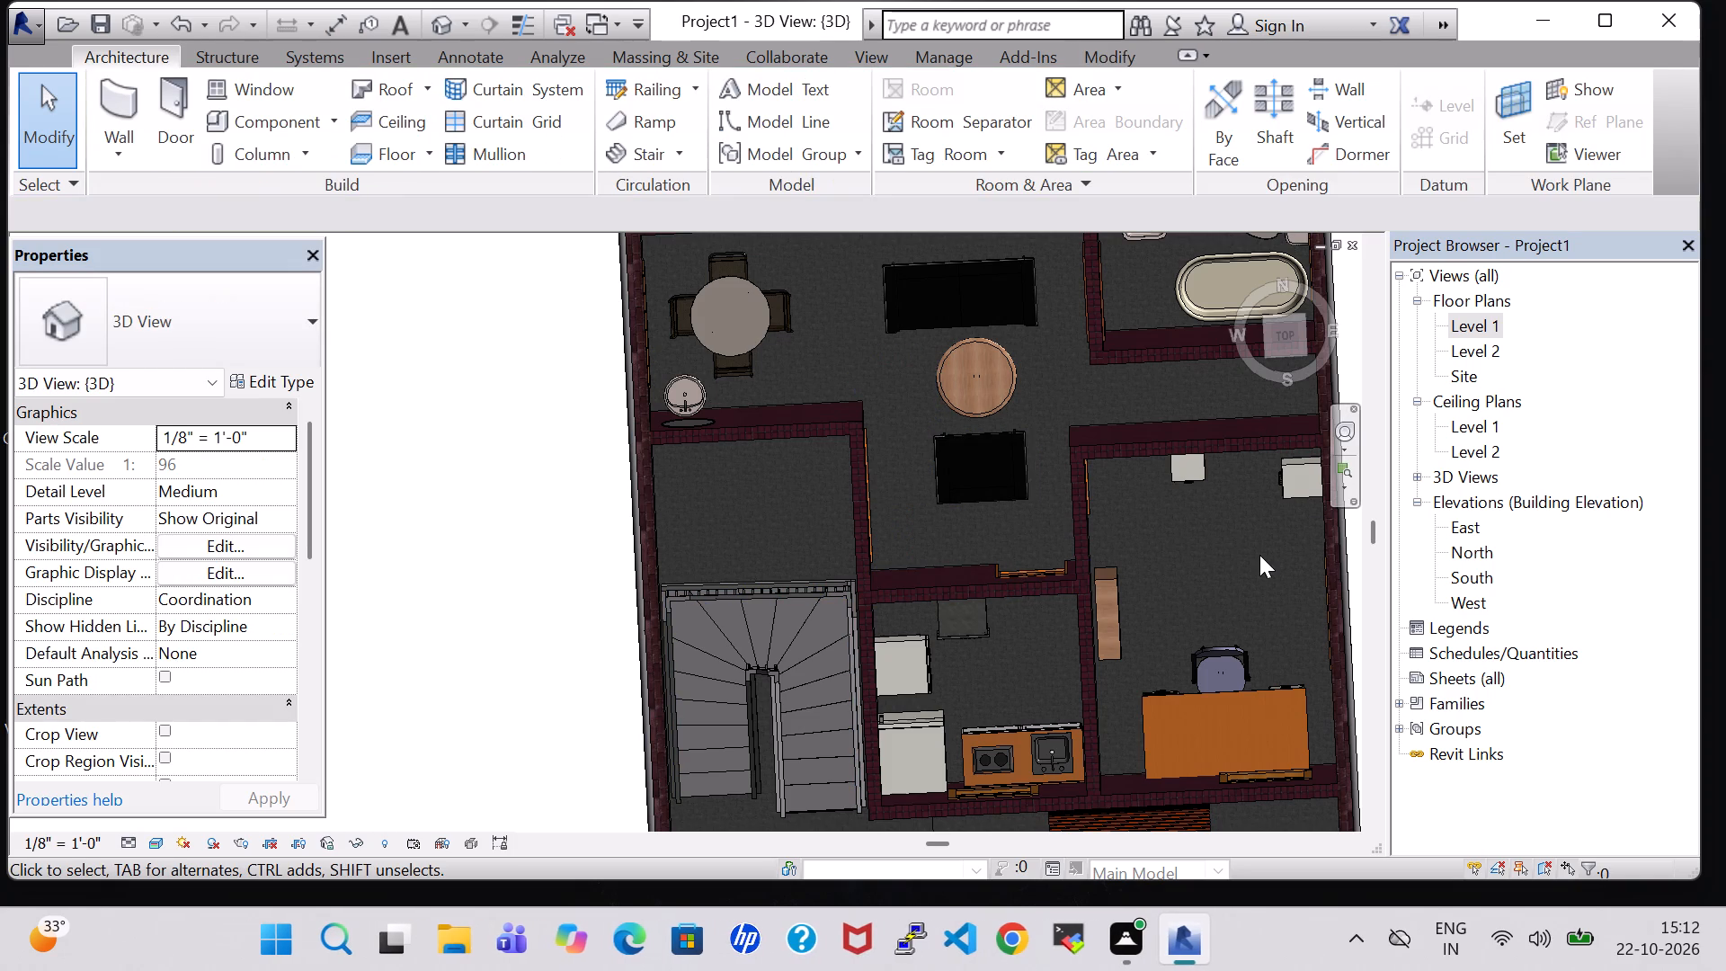
Nudge the Chair-Executive at the drawing-room desk slightly north.
{"action": "scroll", "coordinate": [1249, 555], "scroll_direction": "down", "scroll_amount": 1}
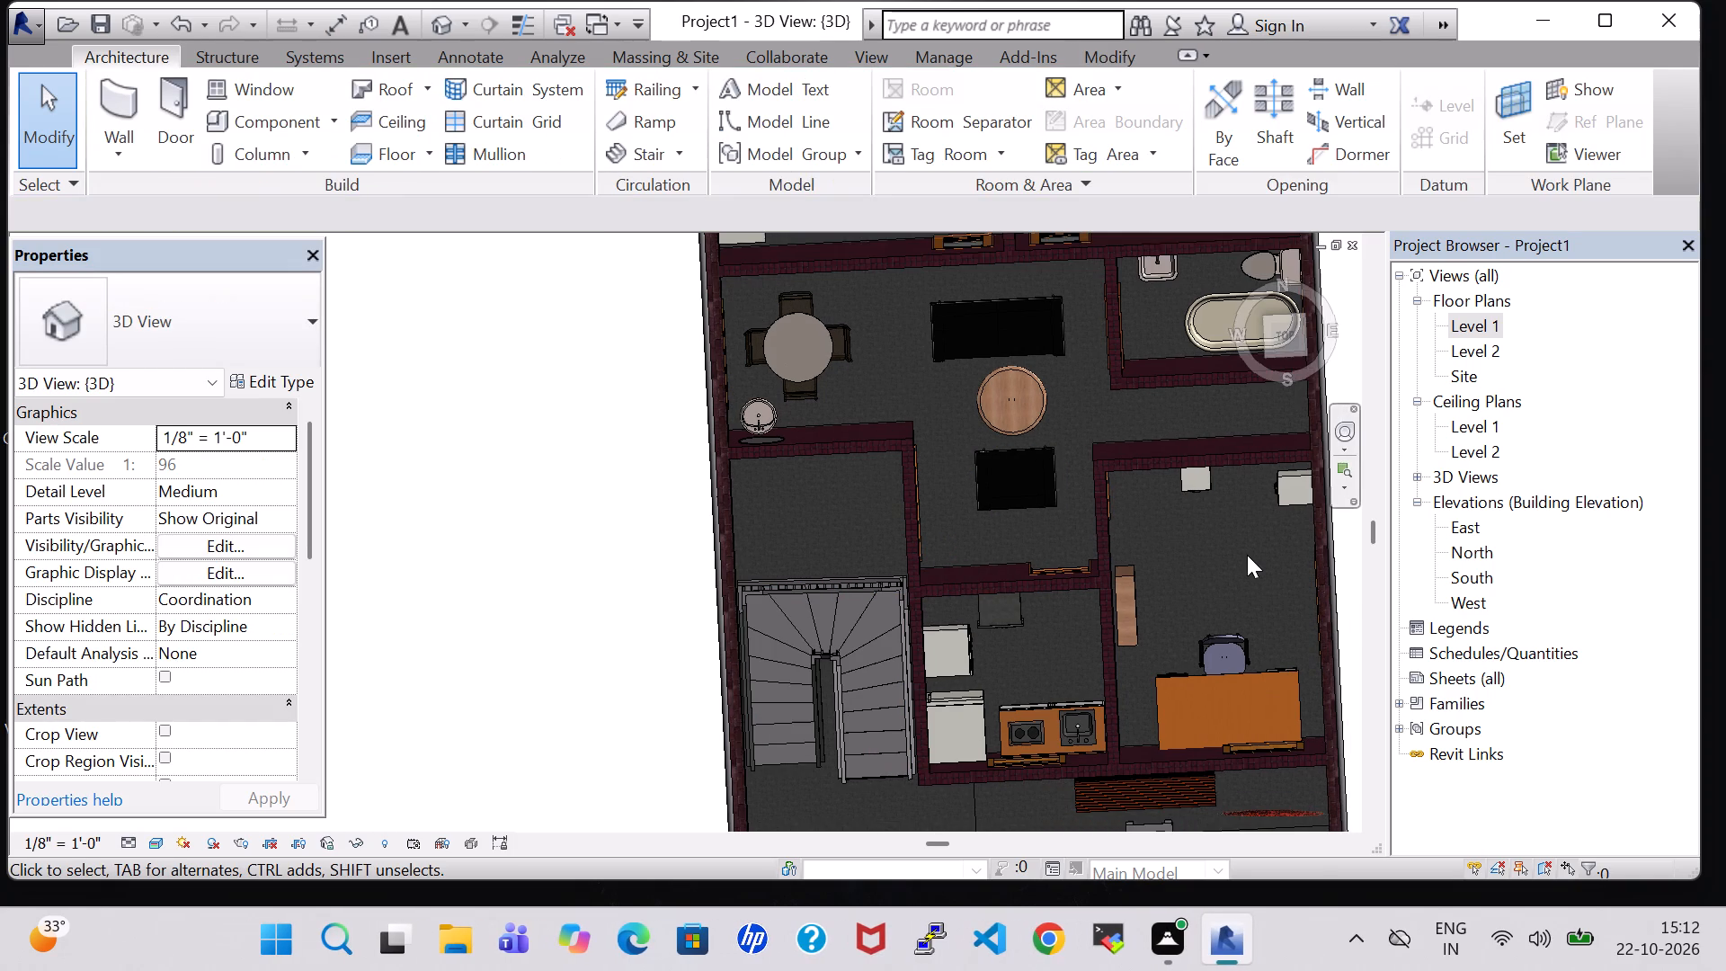
{"action": "left_click", "coordinate": [1233, 640]}
{"action": "key", "text": "Up"}
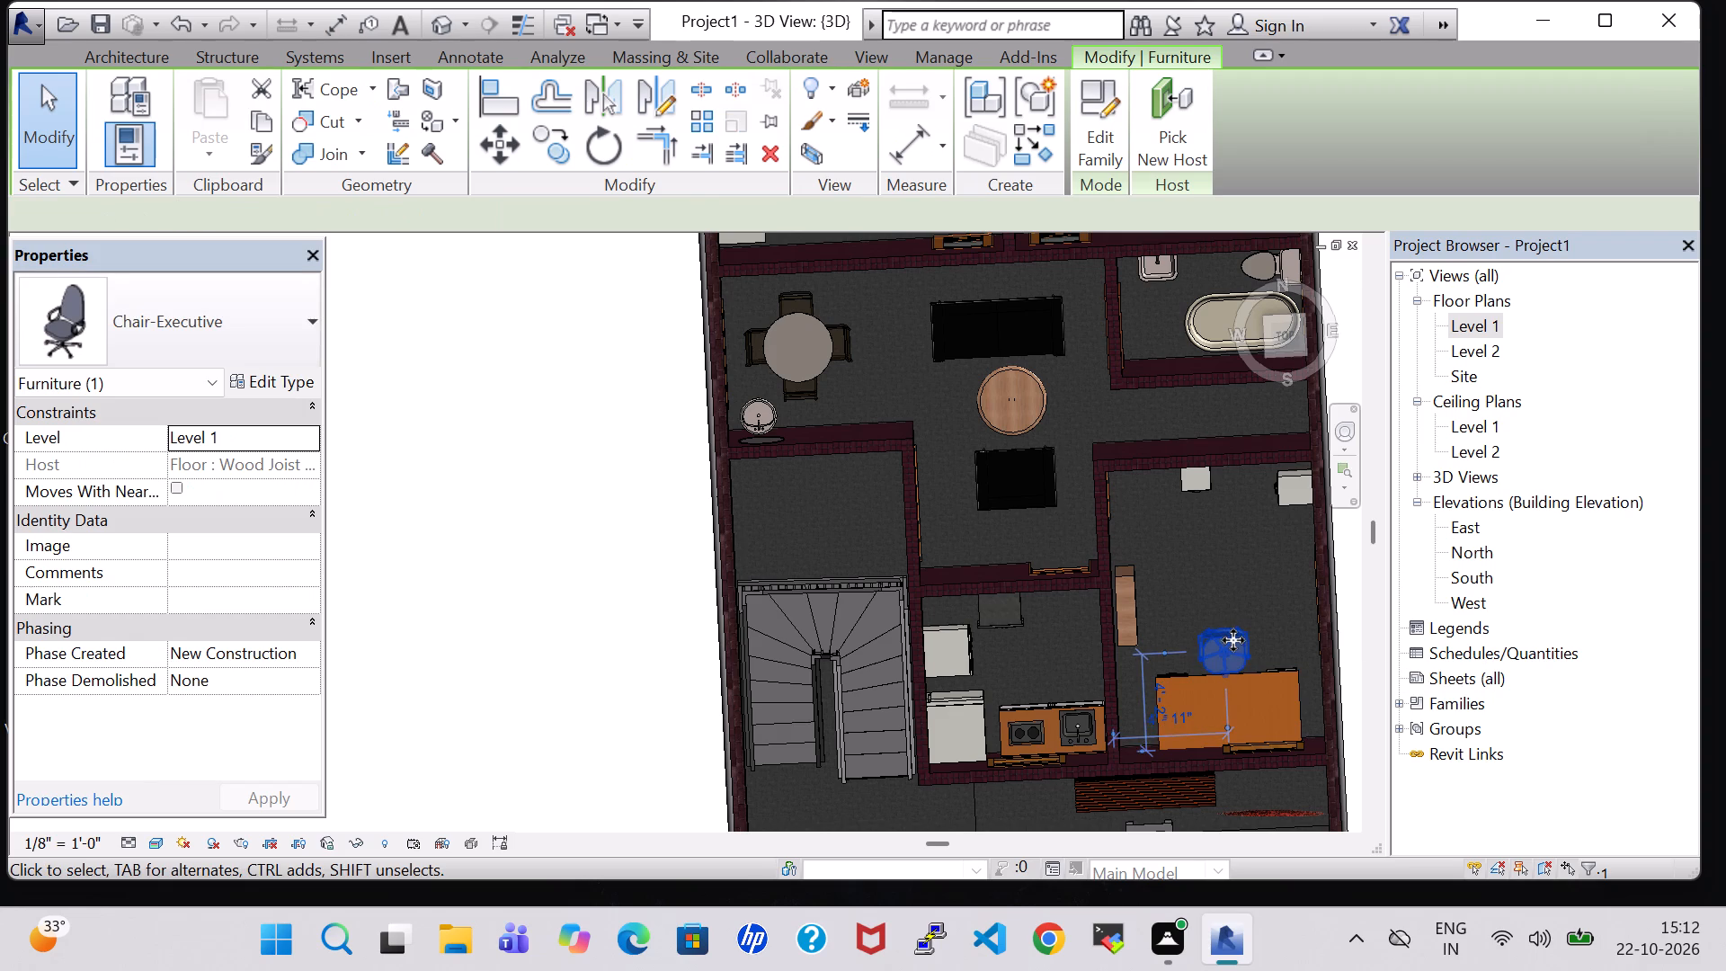
{"action": "key", "text": "Up"}
{"action": "left_click", "coordinate": [574, 583]}
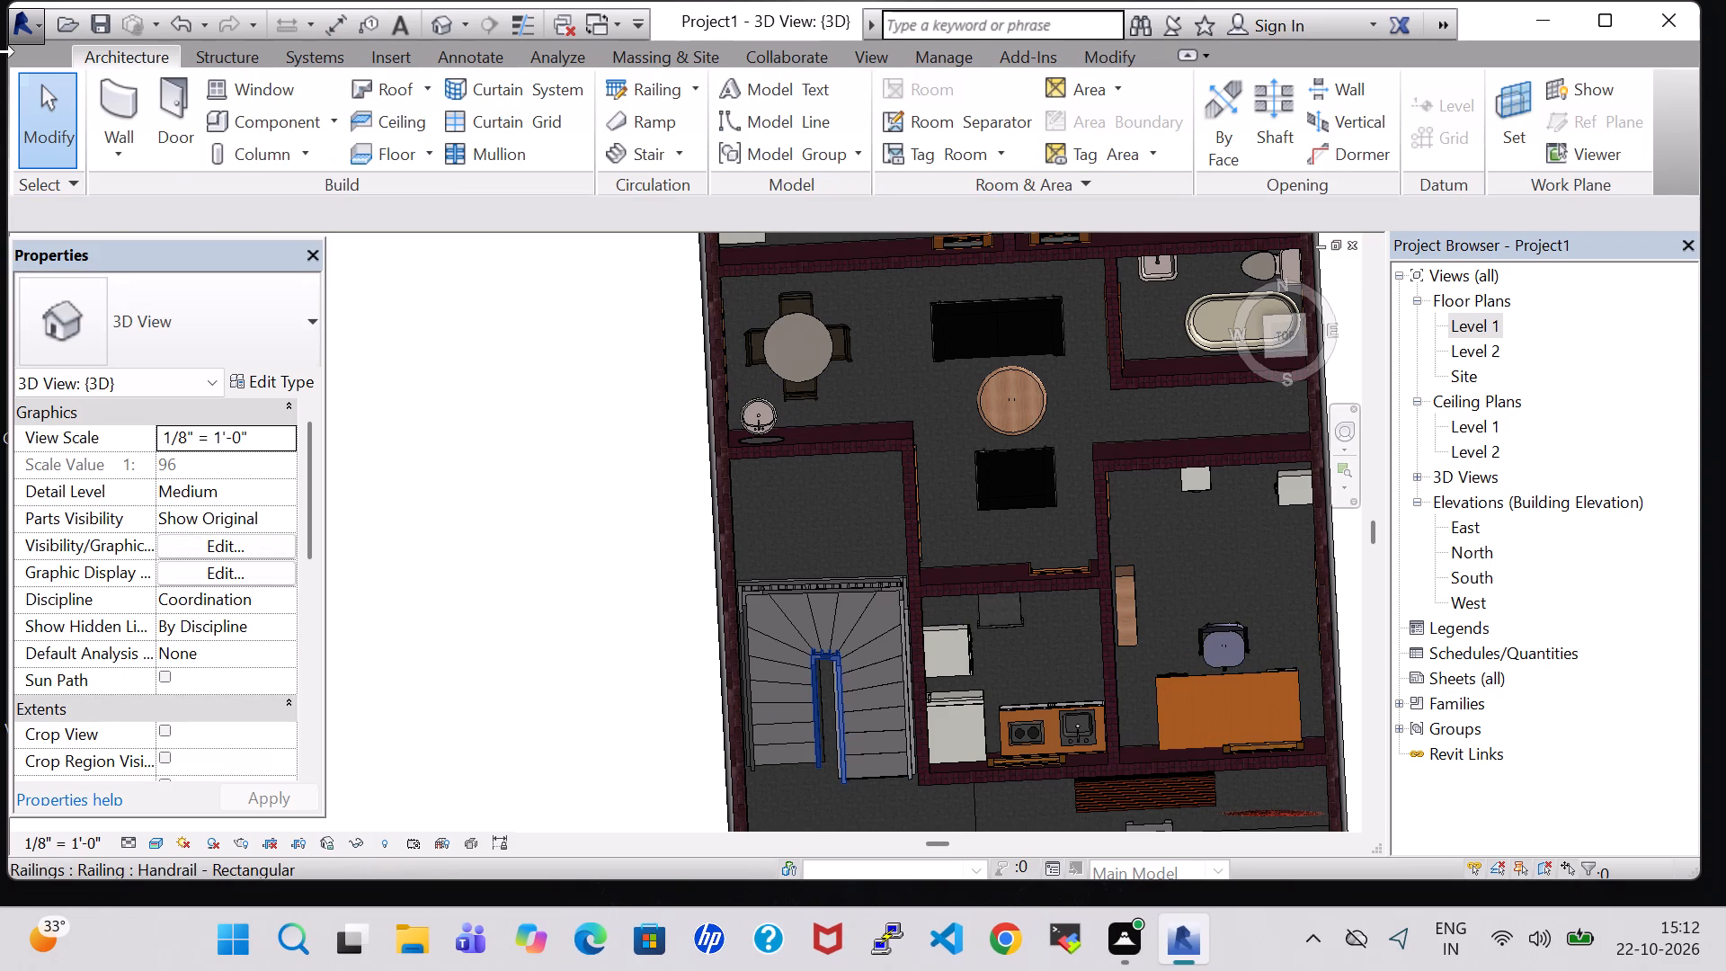
Load the Credenza family from the Furniture Storage library folder for placement as a component.
{"action": "left_click", "coordinate": [255, 134]}
{"action": "left_click", "coordinate": [1098, 120]}
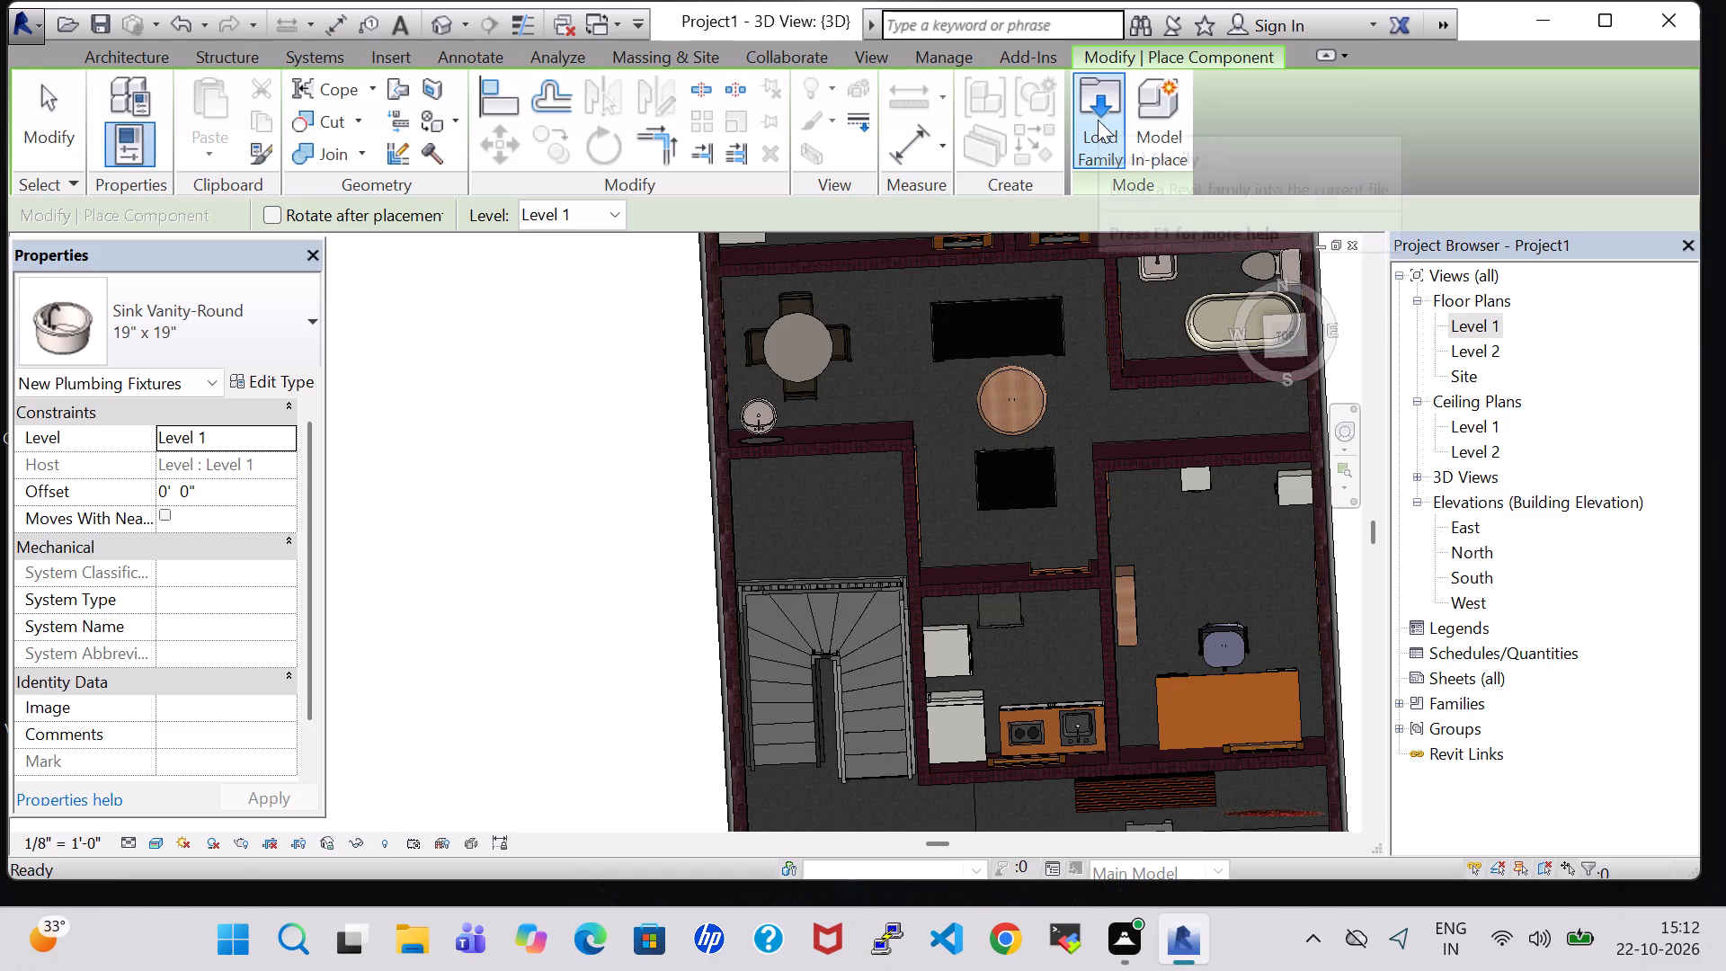
{"action": "scroll", "coordinate": [970, 416], "scroll_direction": "down", "scroll_amount": 1}
{"action": "double_click", "coordinate": [1020, 380]}
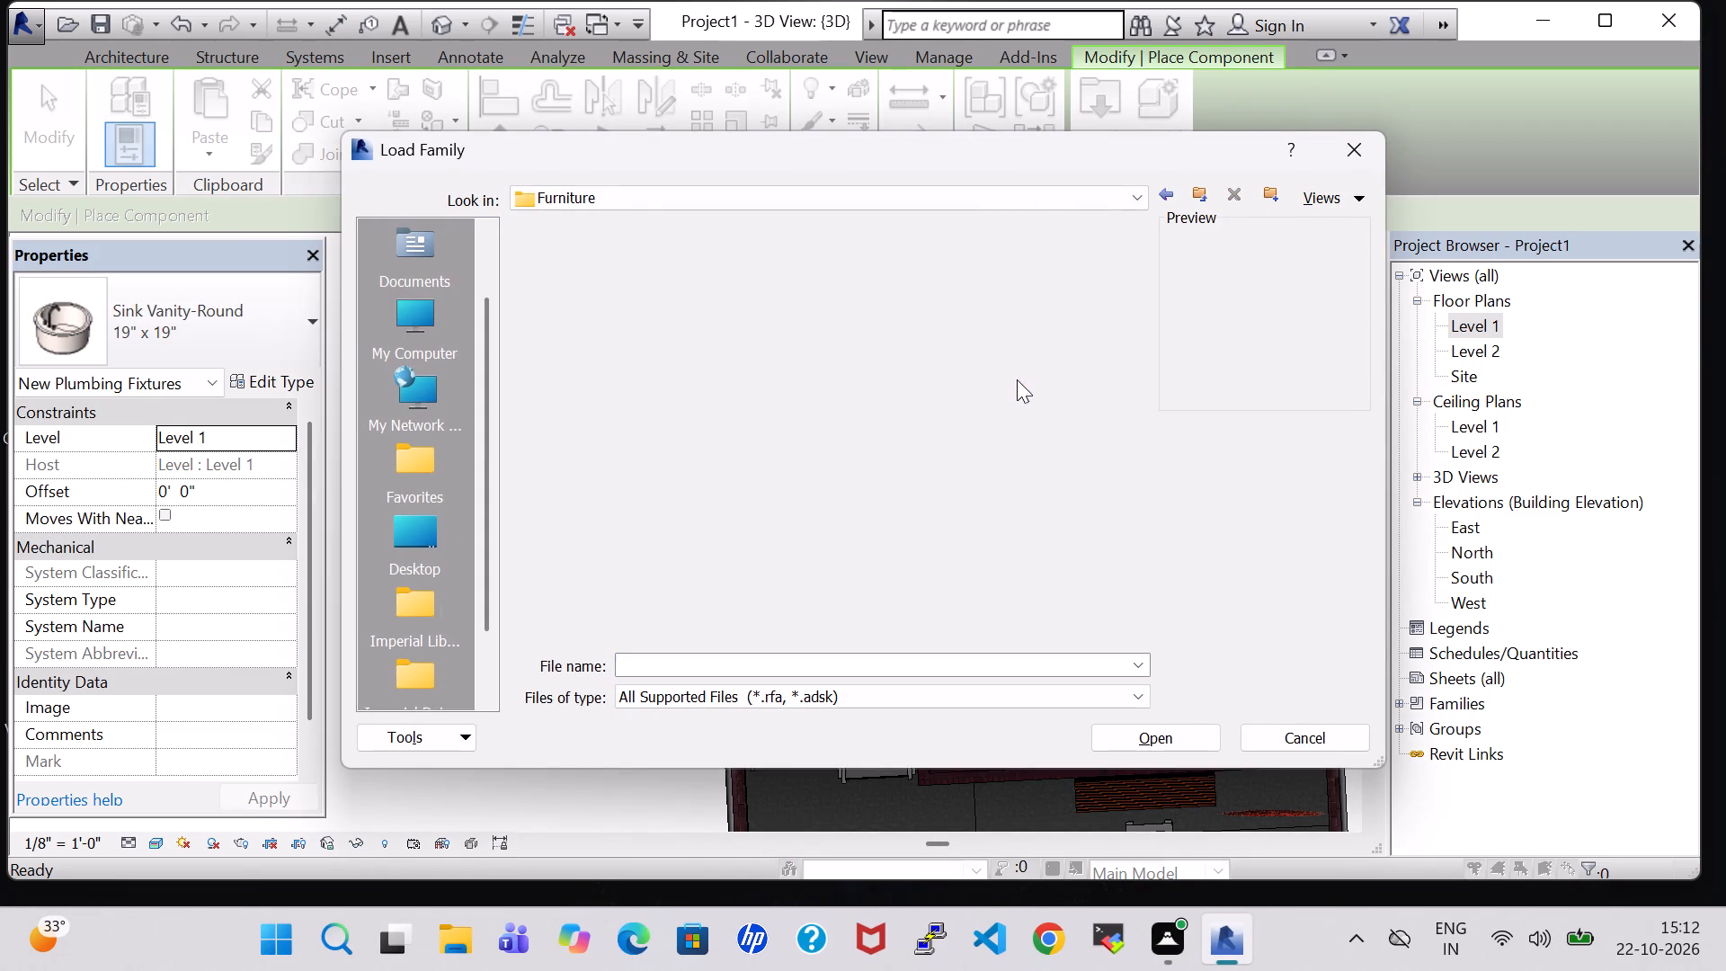
{"action": "double_click", "coordinate": [790, 285]}
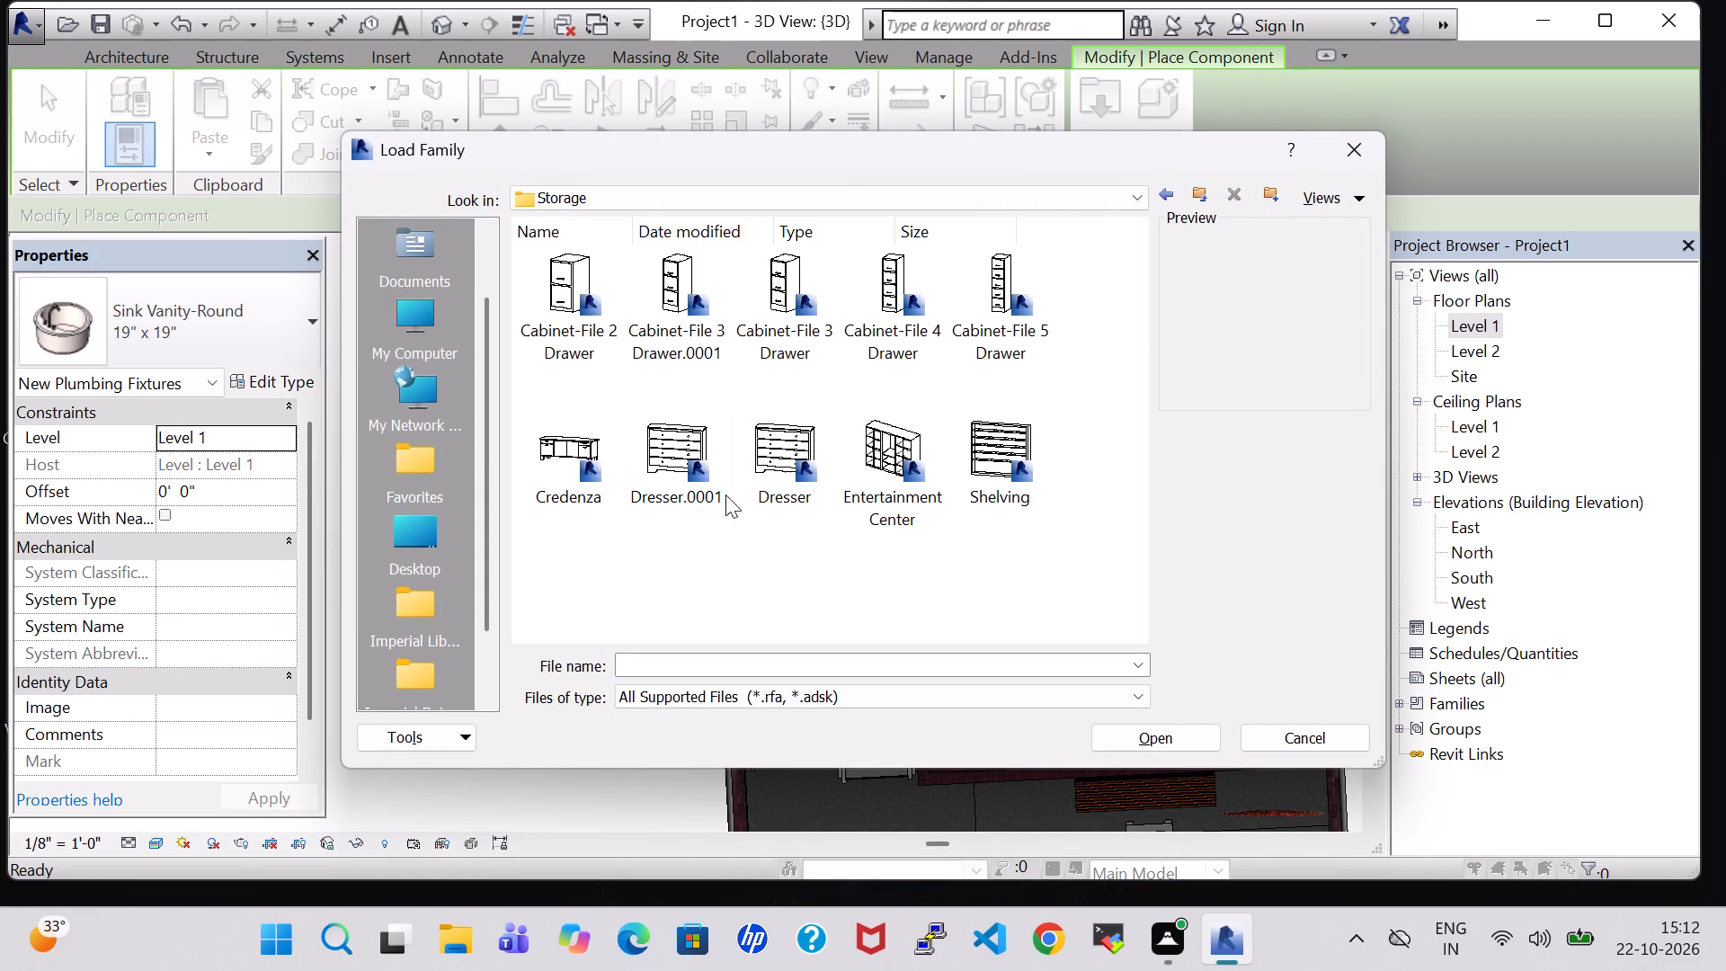
{"action": "left_click", "coordinate": [589, 480]}
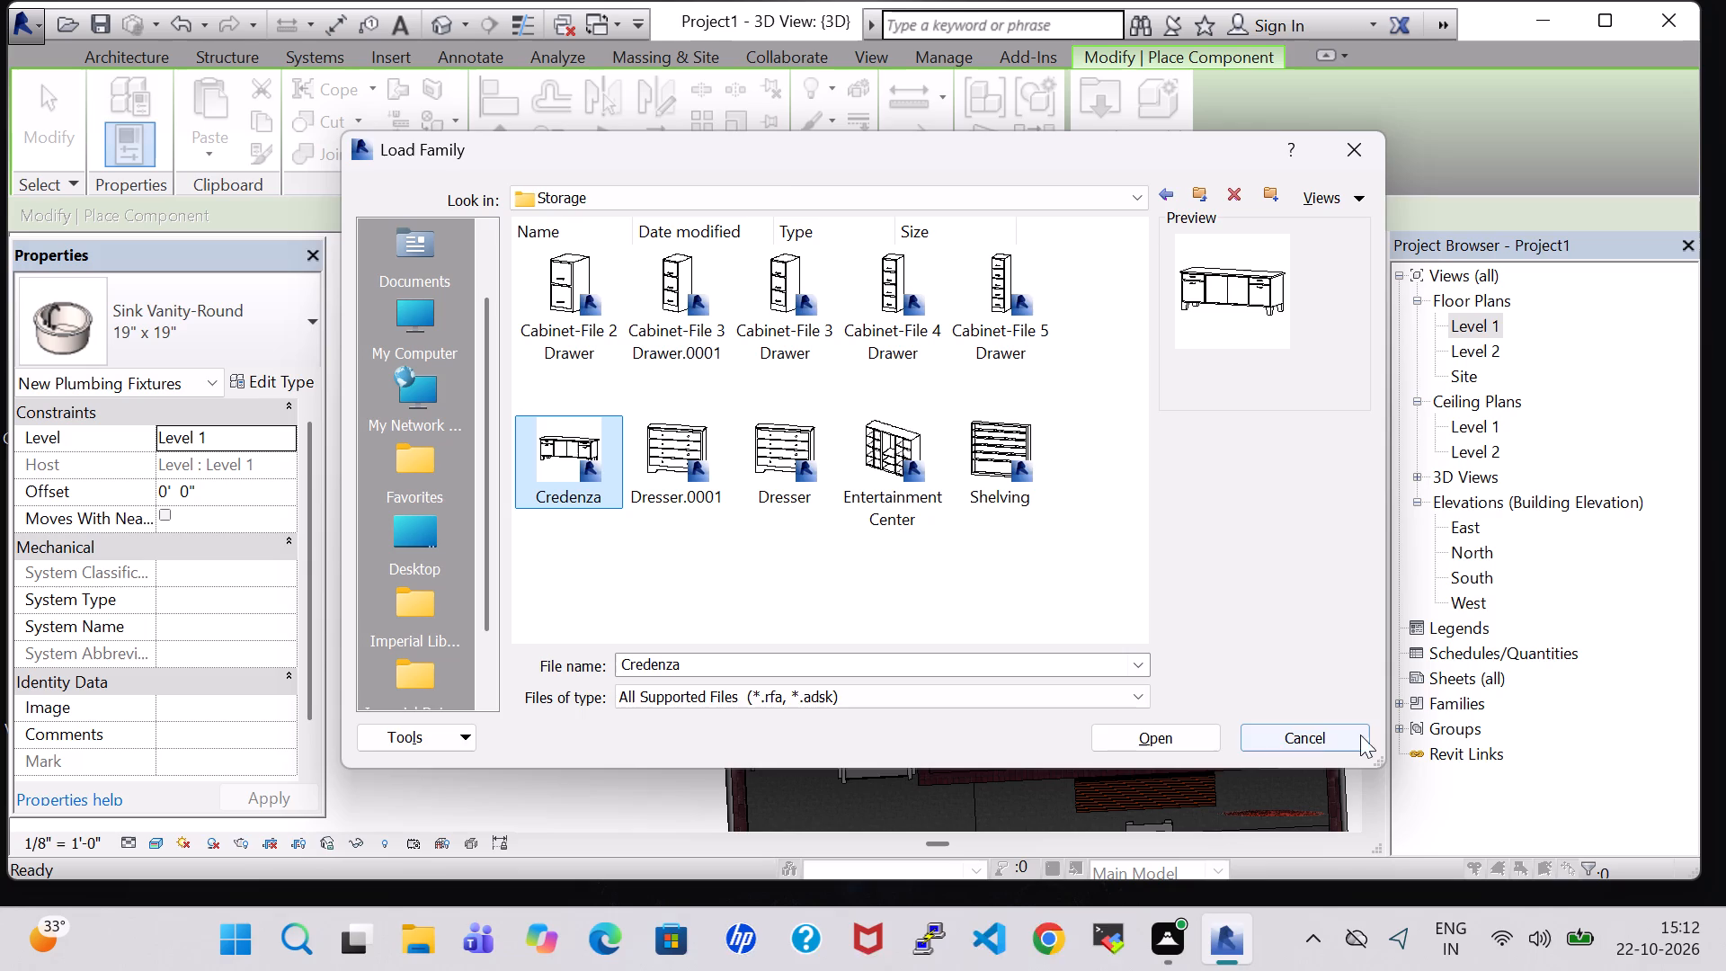
{"action": "left_click", "coordinate": [1172, 733]}
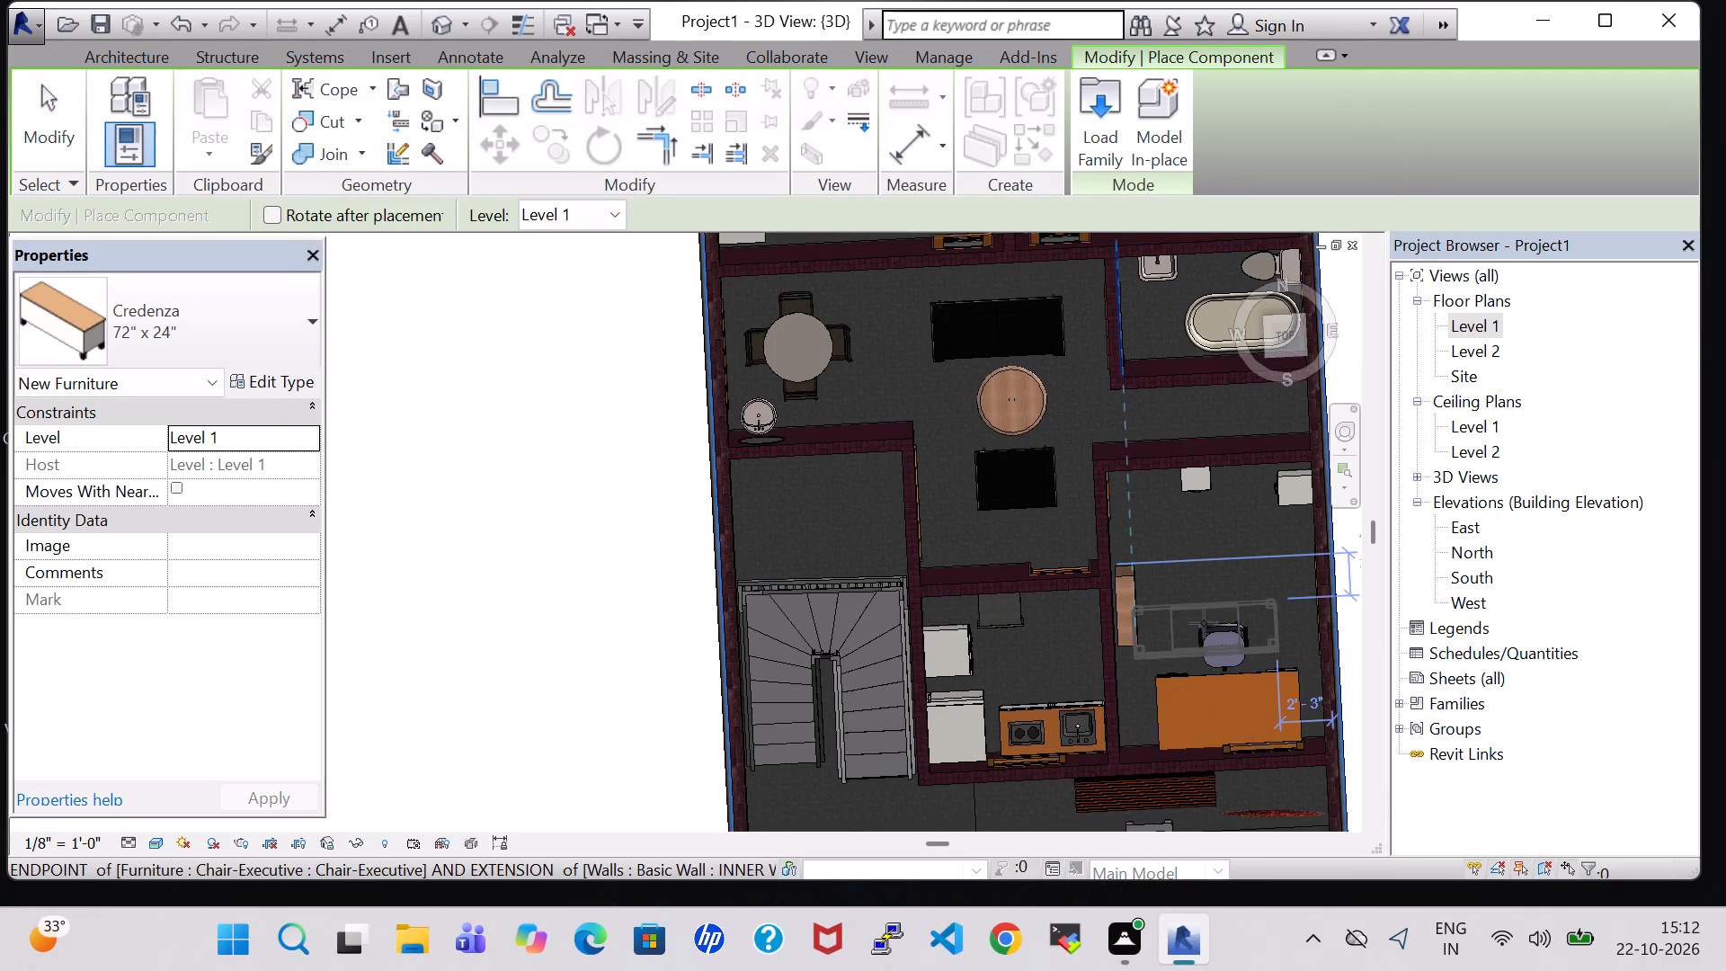
Place a 72" x 24" Credenza in the Level 1 drawing room, turned lengthwise along the east window wall.
{"action": "key", "text": "space"}
{"action": "scroll", "coordinate": [1281, 599], "scroll_direction": "up", "scroll_amount": 5}
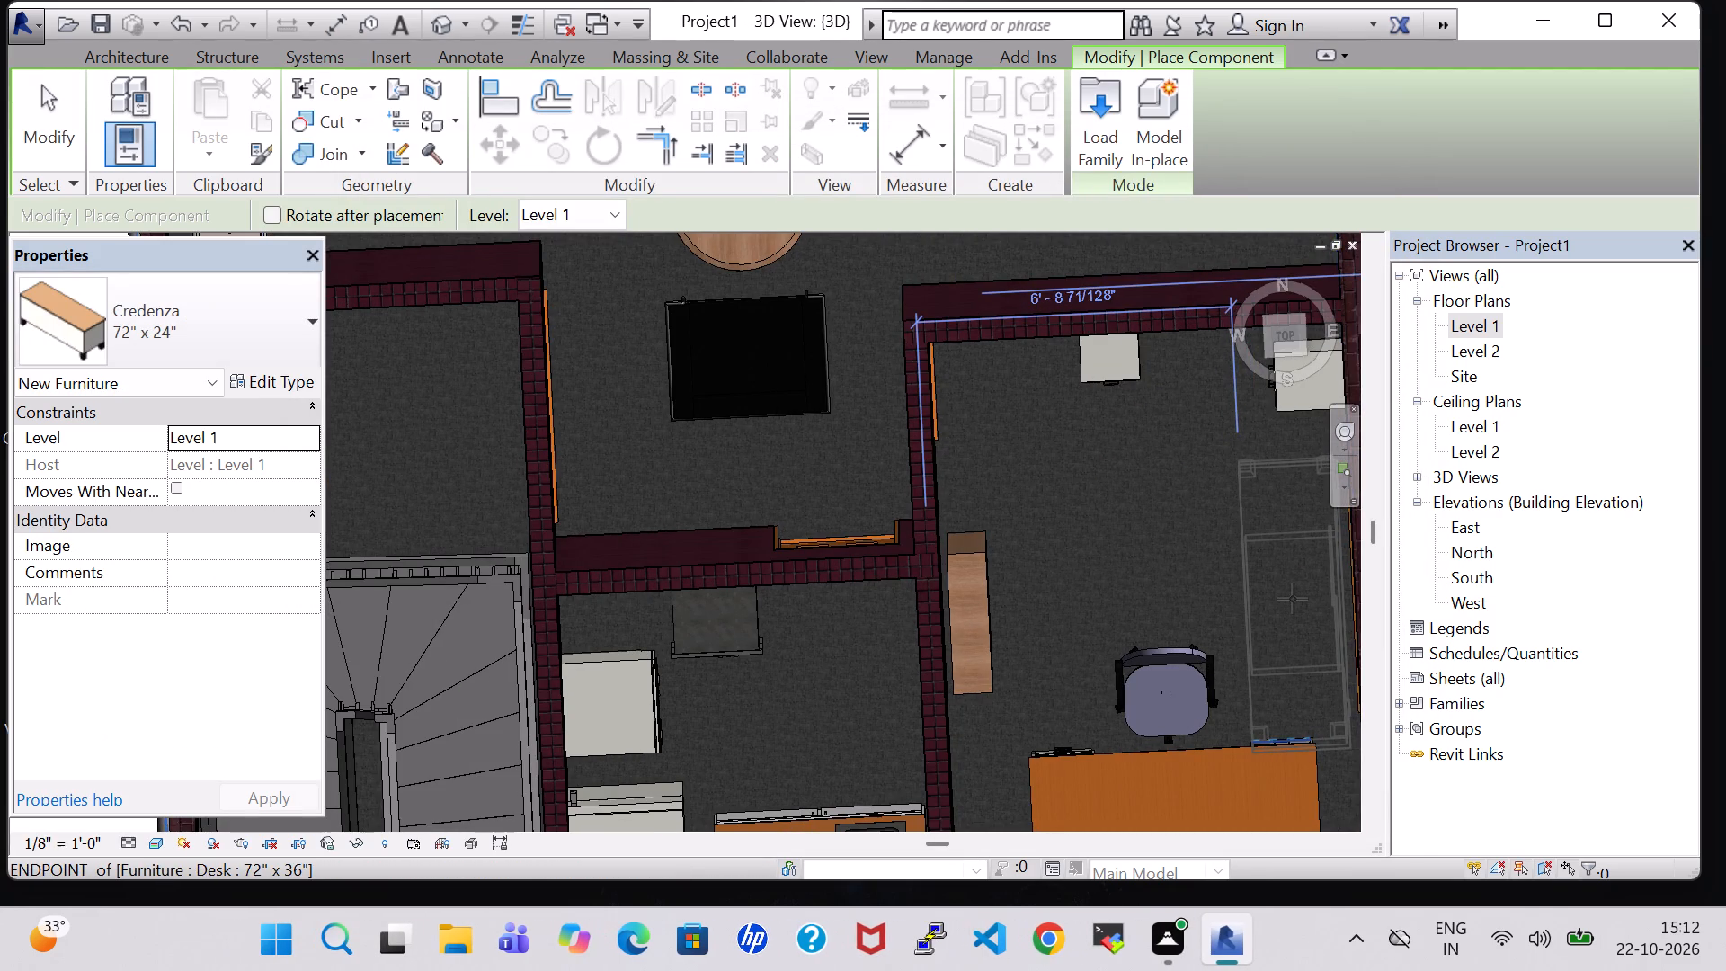
{"action": "double_click", "coordinate": [1494, 331]}
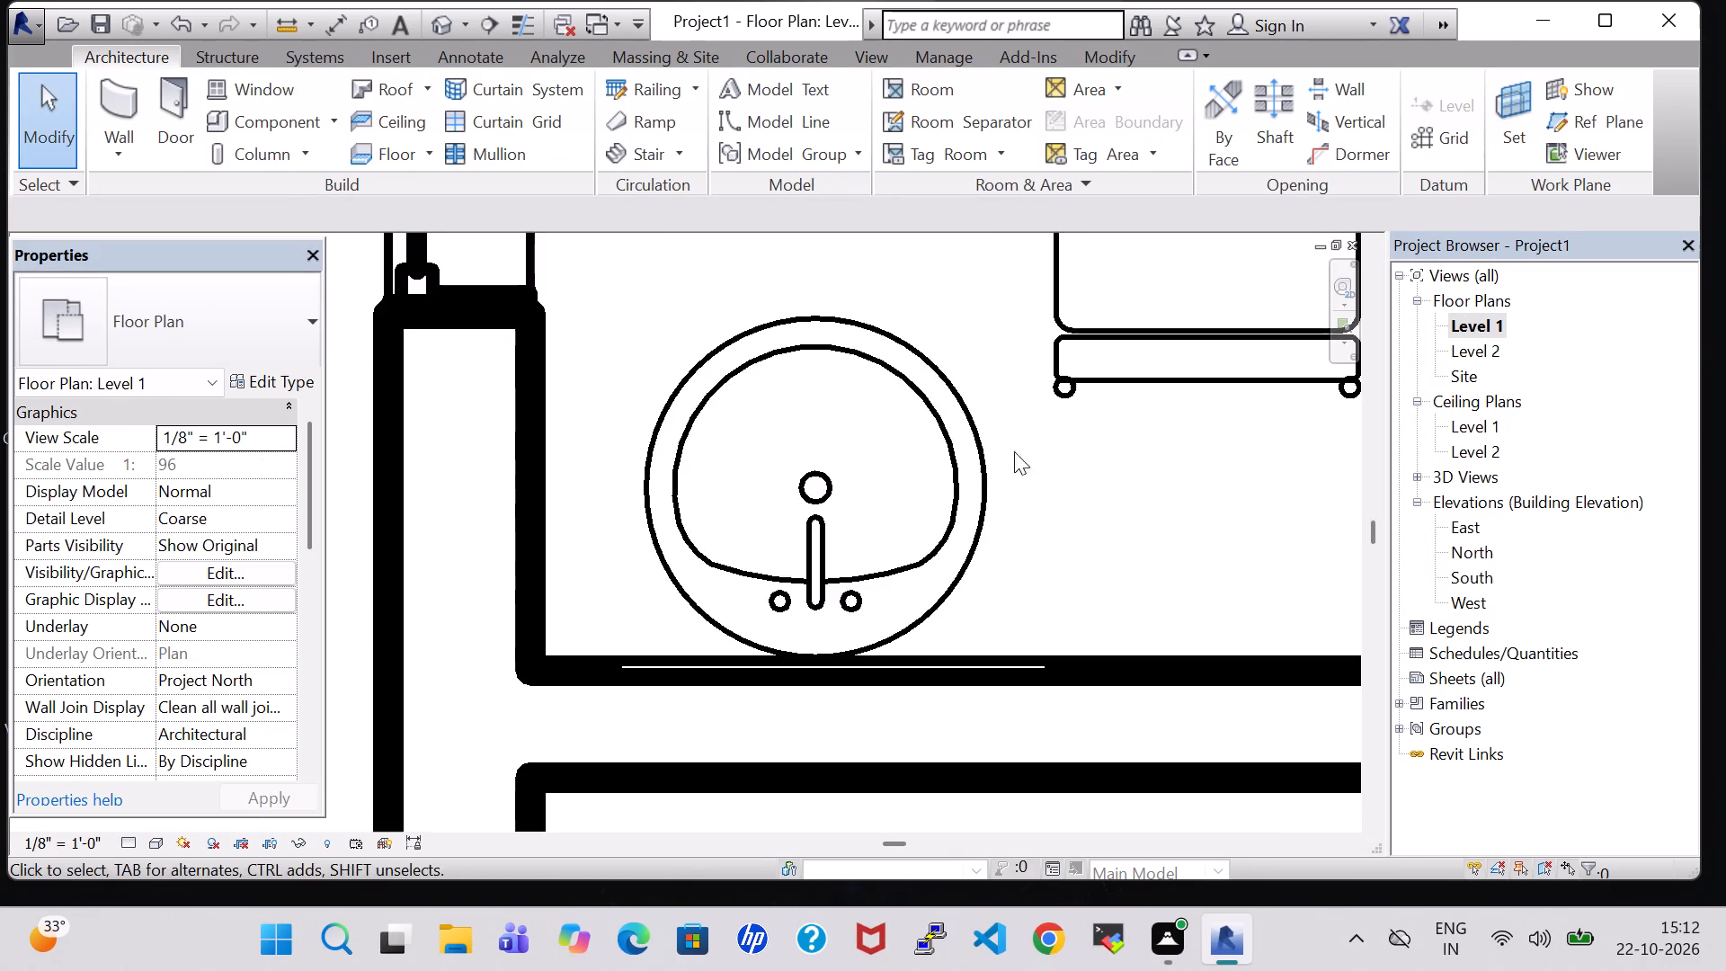
{"action": "left_click", "coordinate": [263, 122]}
{"action": "scroll", "coordinate": [1219, 499], "scroll_direction": "down", "scroll_amount": 3}
{"action": "scroll", "coordinate": [1197, 630], "scroll_direction": "down", "scroll_amount": 6}
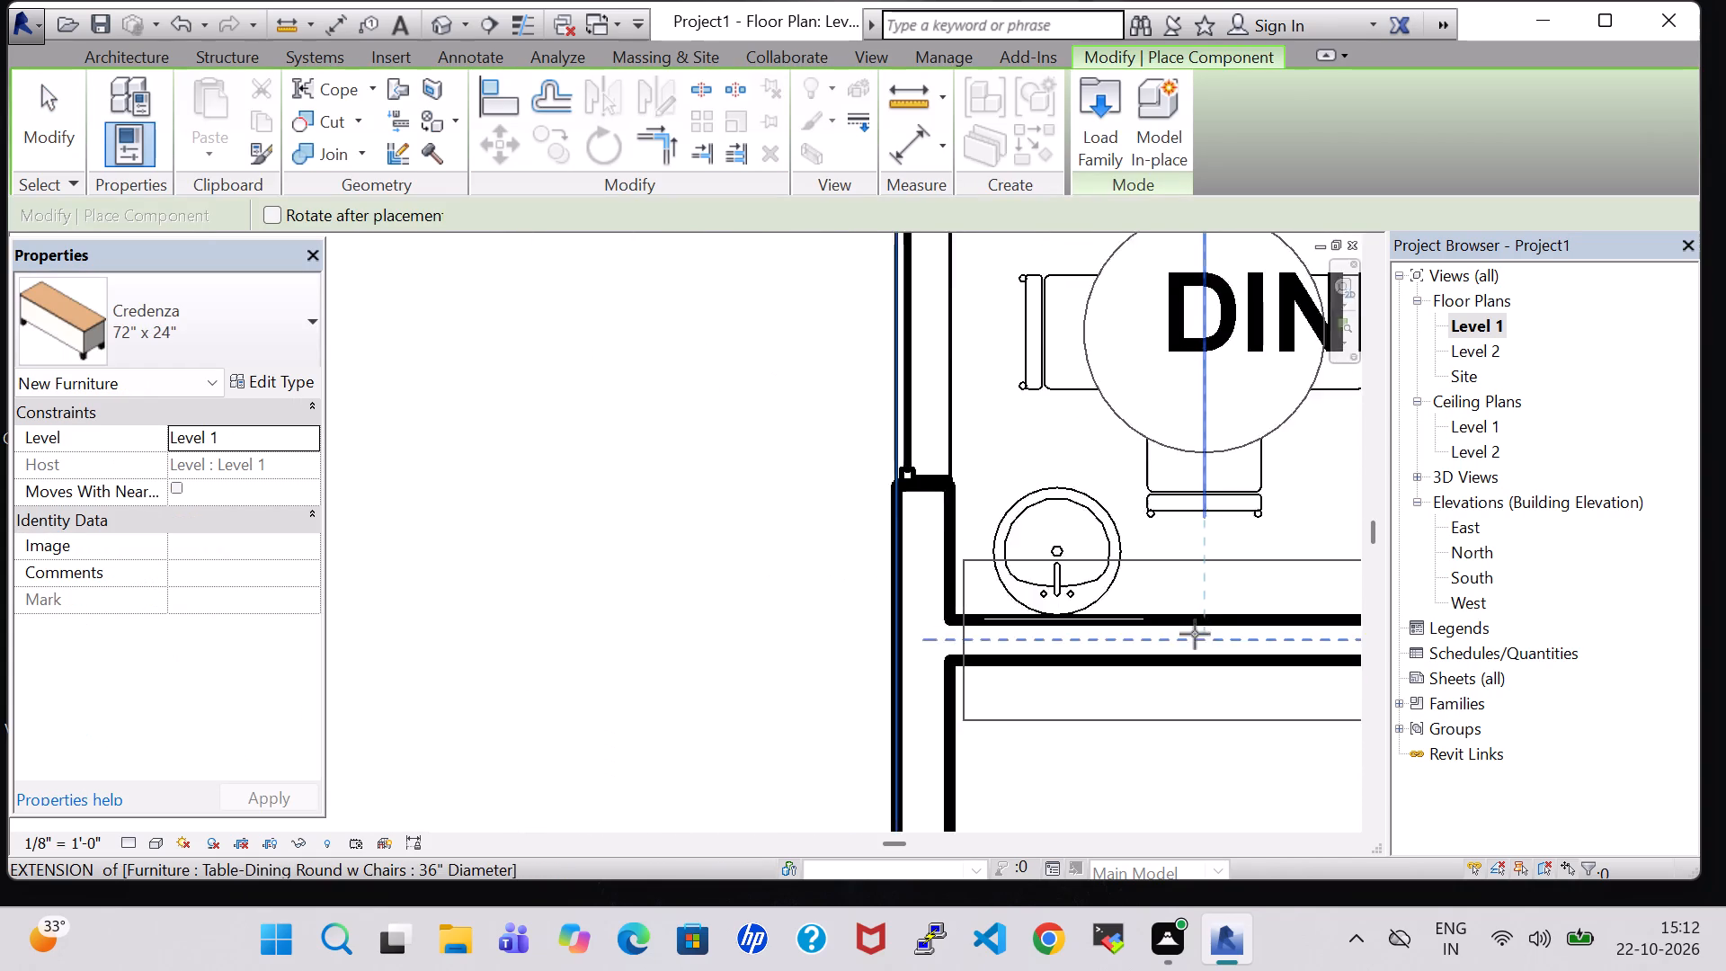
{"action": "scroll", "coordinate": [1195, 634], "scroll_direction": "down", "scroll_amount": 4}
{"action": "middle_click_drag", "start_coordinate": [1195, 630], "coordinate": [672, 606]}
{"action": "scroll", "coordinate": [672, 606], "scroll_direction": "down", "scroll_amount": 3}
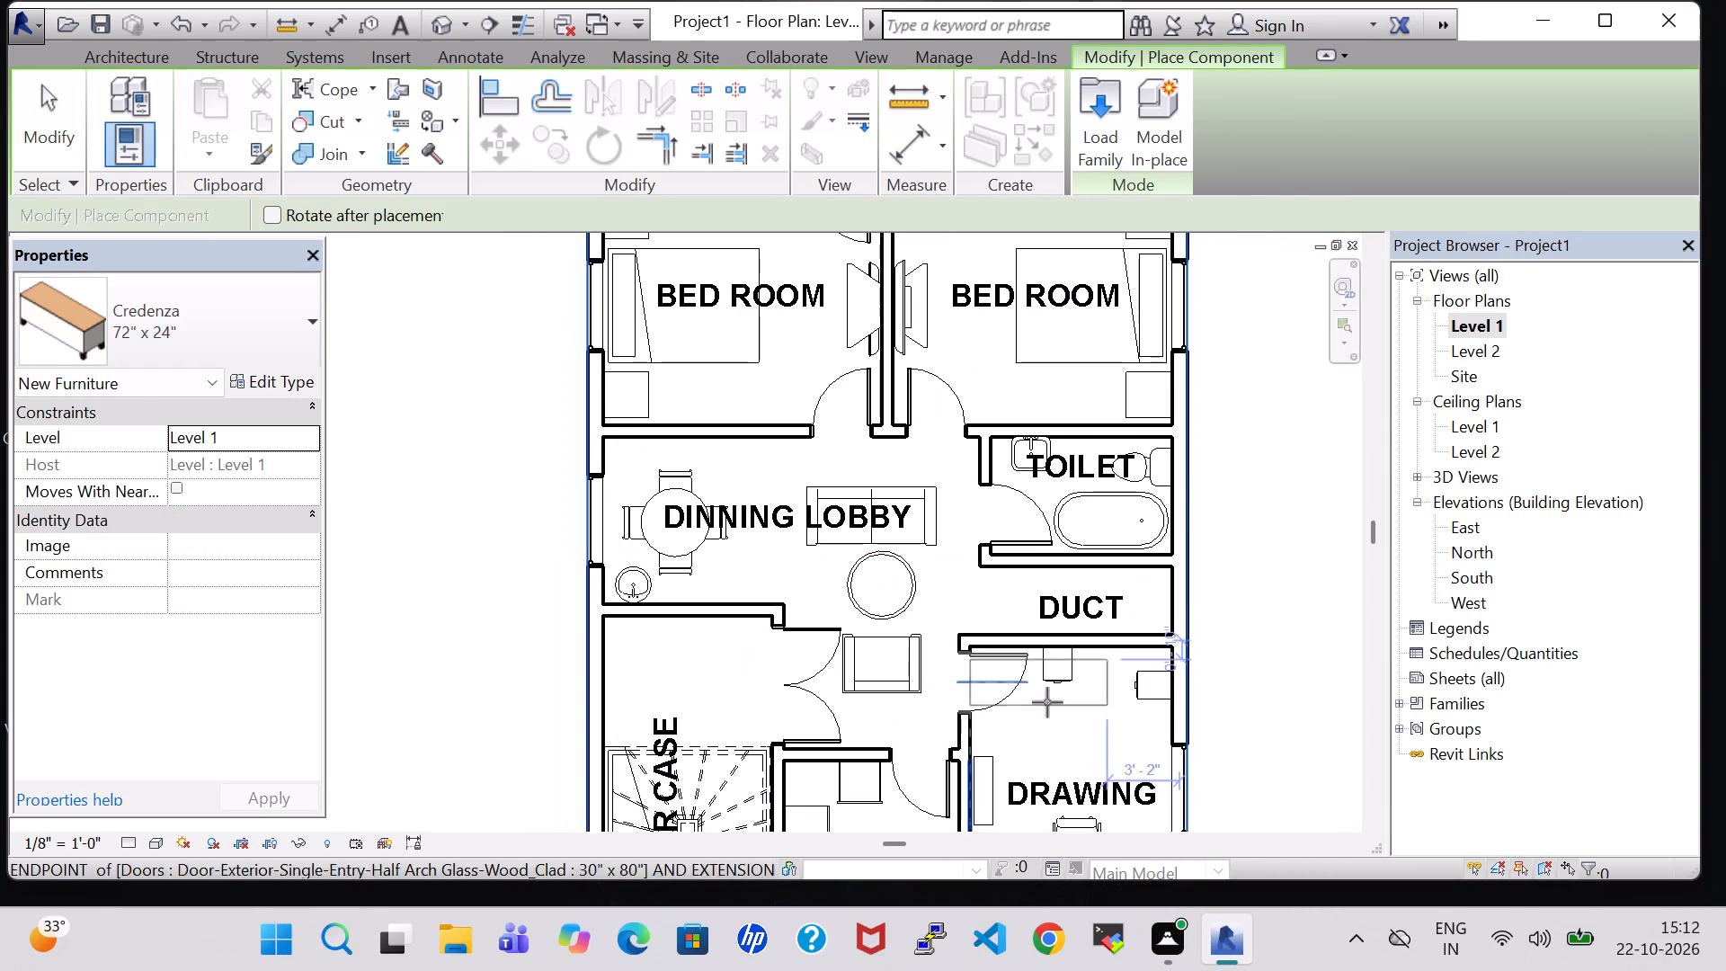
{"action": "scroll", "coordinate": [1060, 711], "scroll_direction": "down", "scroll_amount": 2}
{"action": "middle_click_drag", "start_coordinate": [1060, 711], "coordinate": [975, 678]}
{"action": "key", "text": "space"}
{"action": "key", "text": "space"}
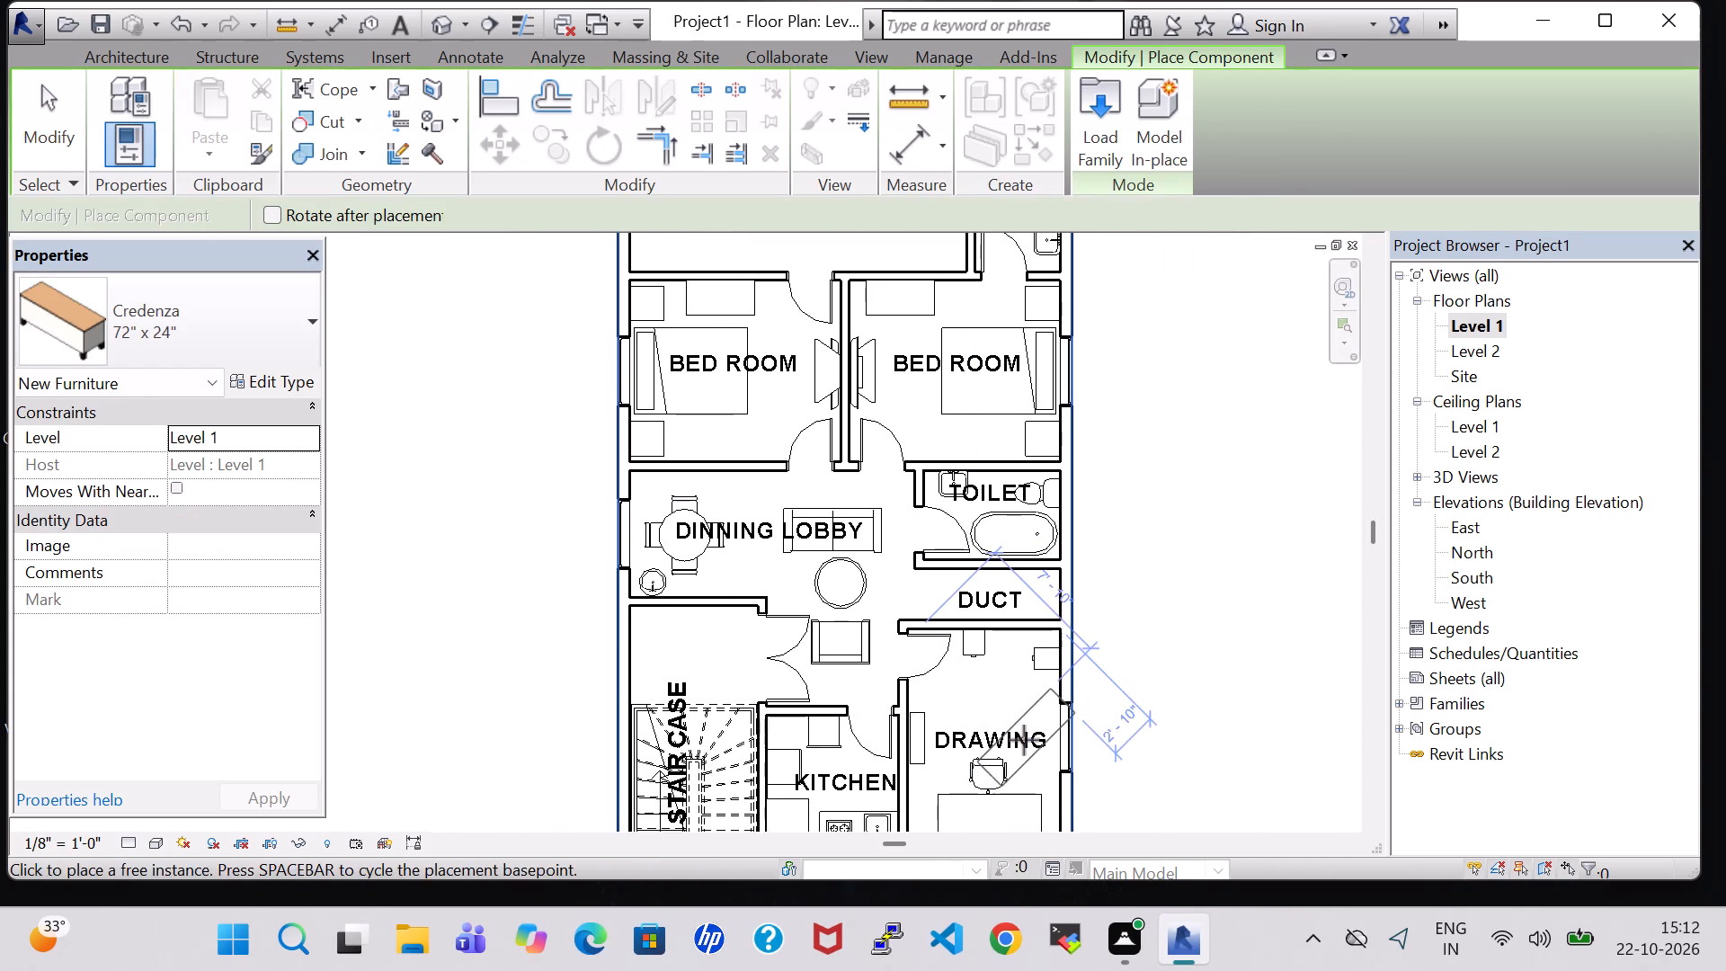
{"action": "scroll", "coordinate": [1024, 740], "scroll_direction": "up", "scroll_amount": 4}
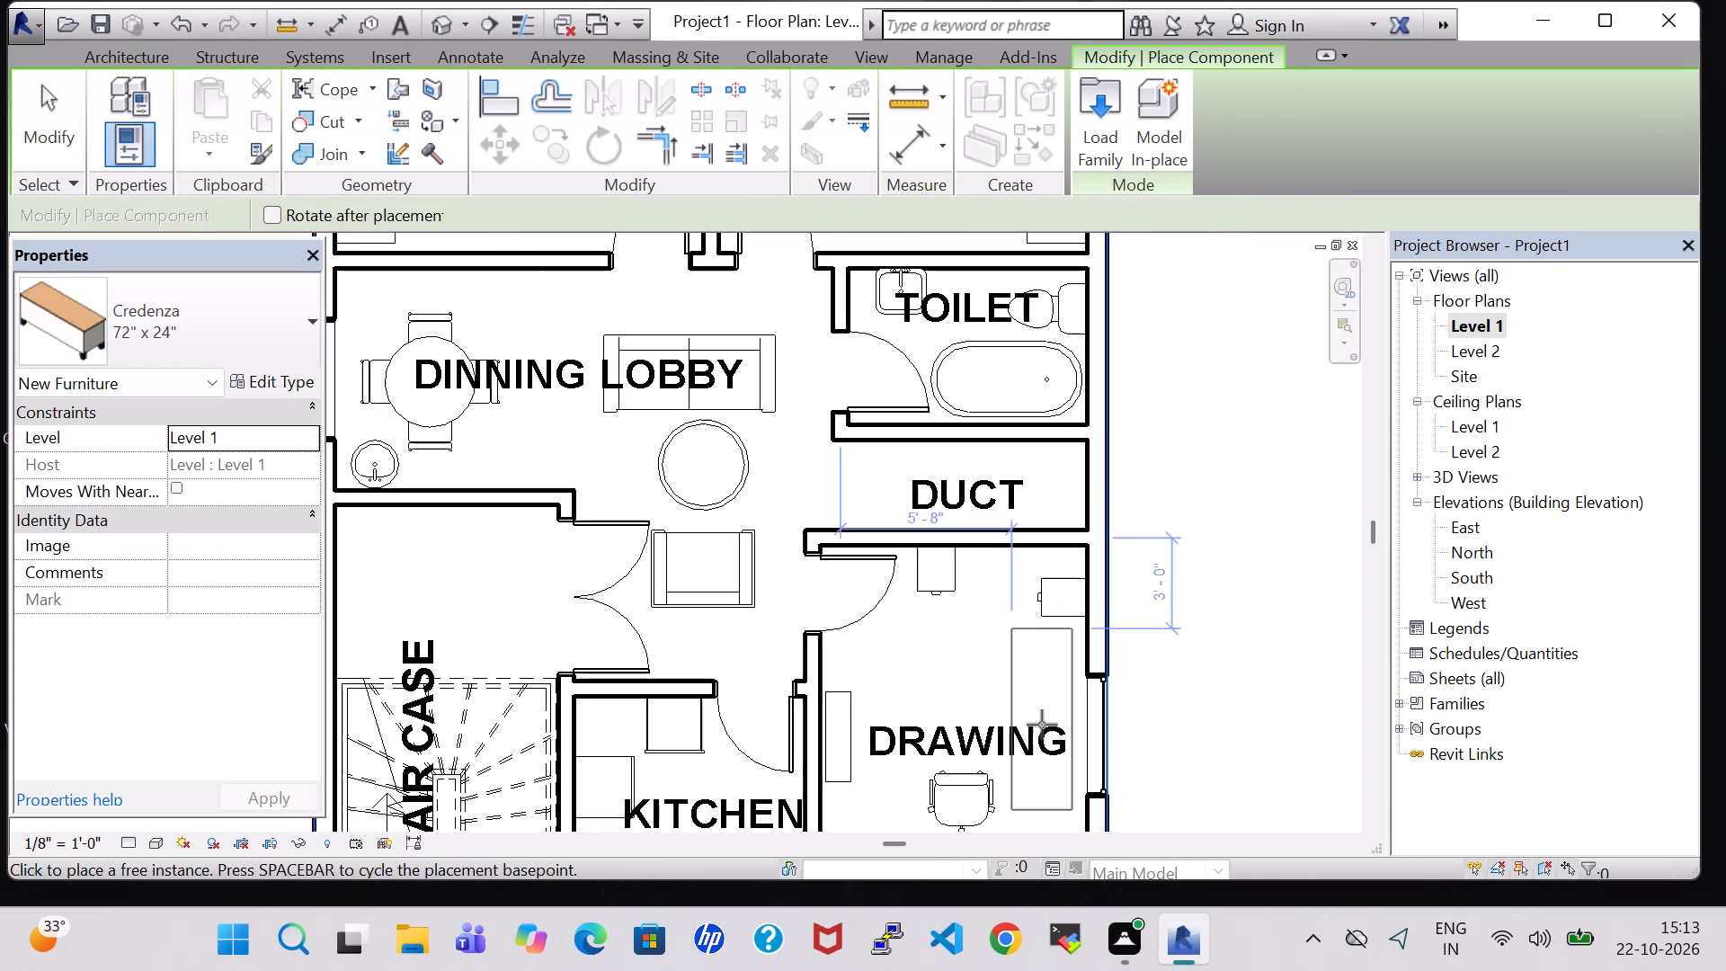
{"action": "left_click", "coordinate": [1044, 735]}
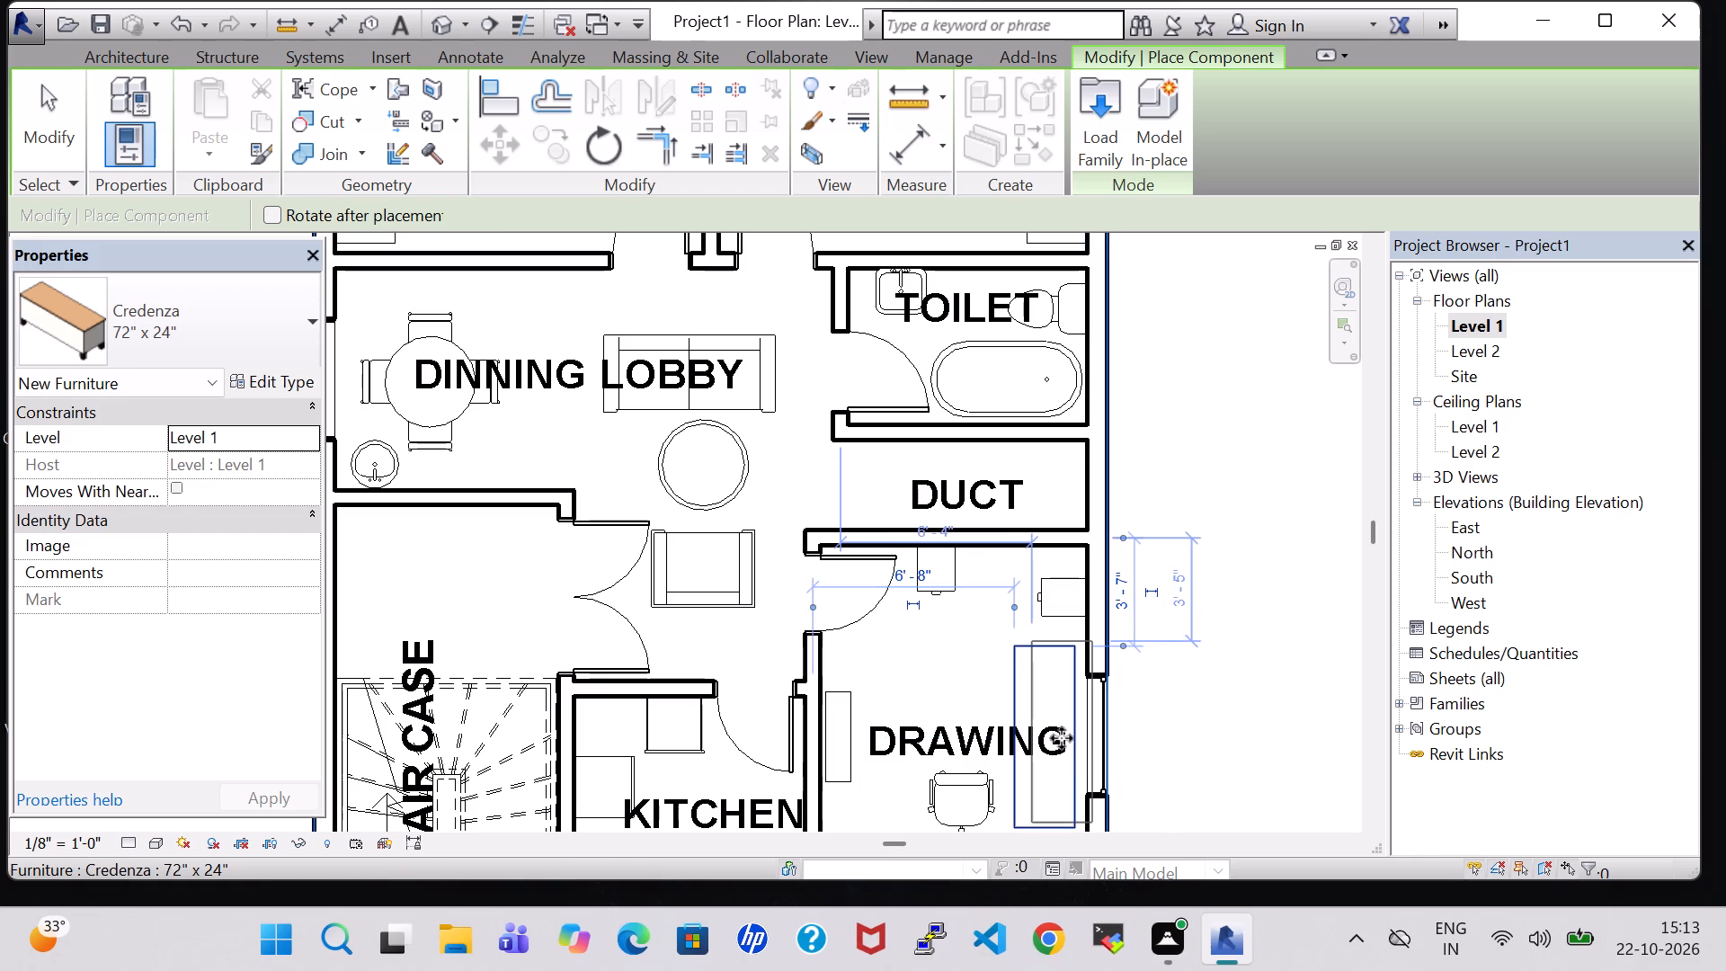
{"action": "key", "text": "Escape"}
{"action": "key", "text": "Escape"}
Nudge the credenza slightly east toward the drawing room's window wall.
{"action": "left_click", "coordinate": [1057, 647]}
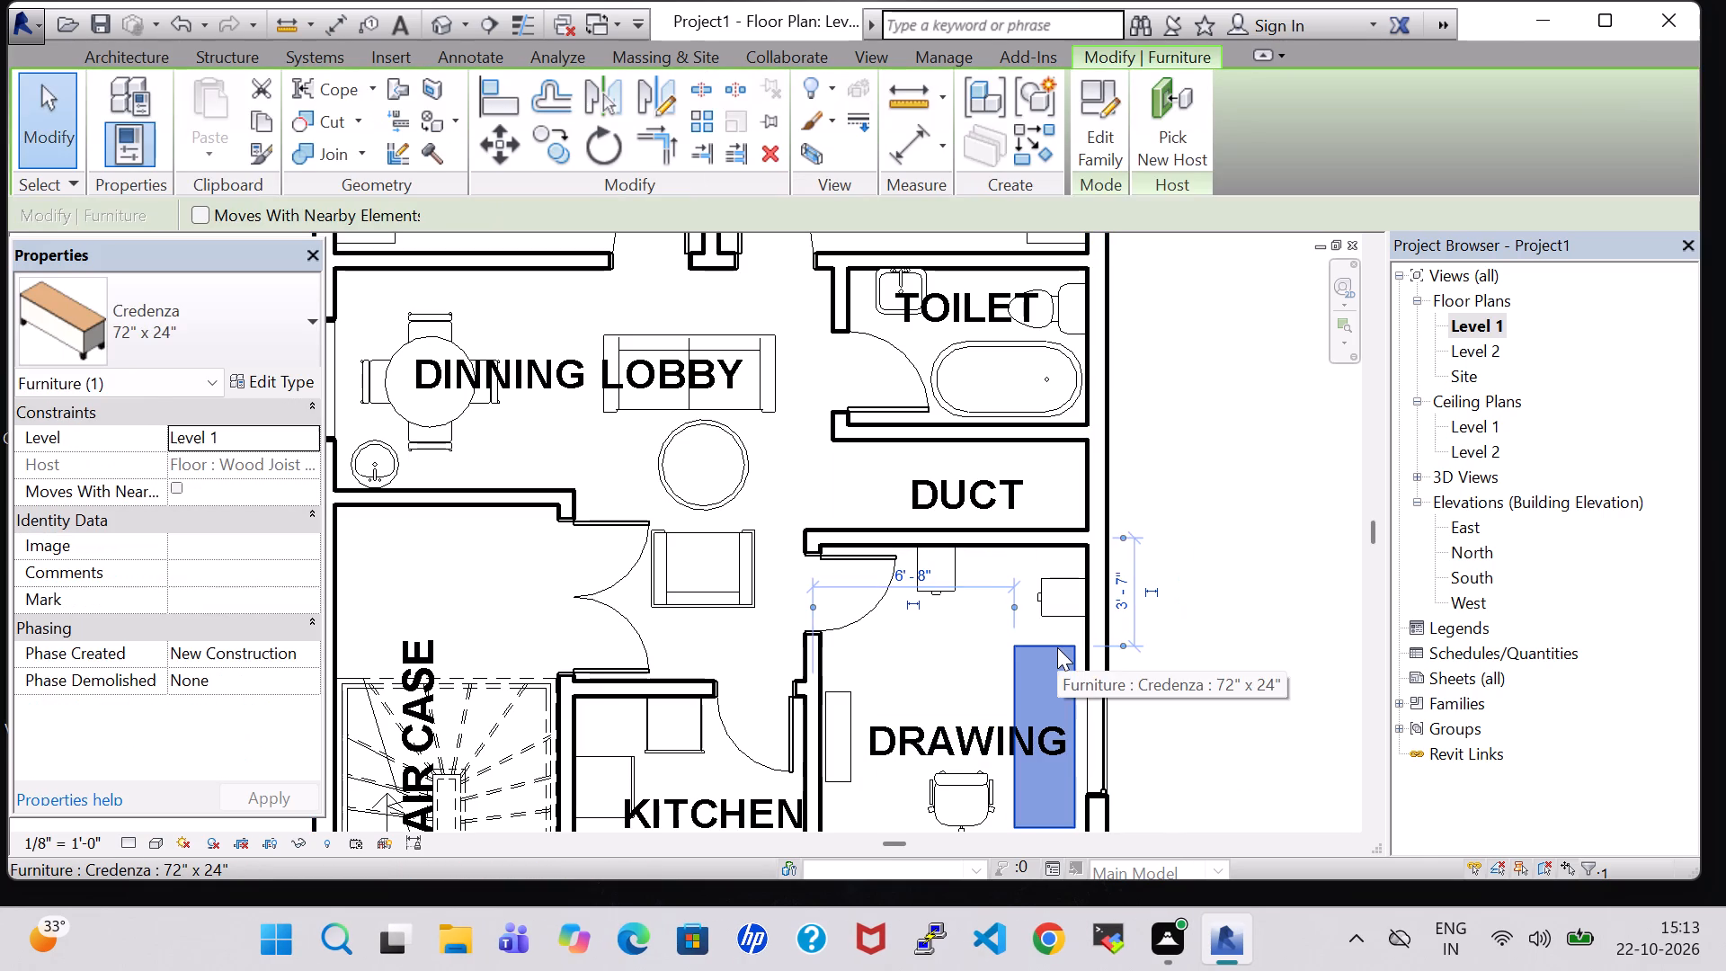
{"action": "key", "text": "Right"}
{"action": "key", "text": "Right"}
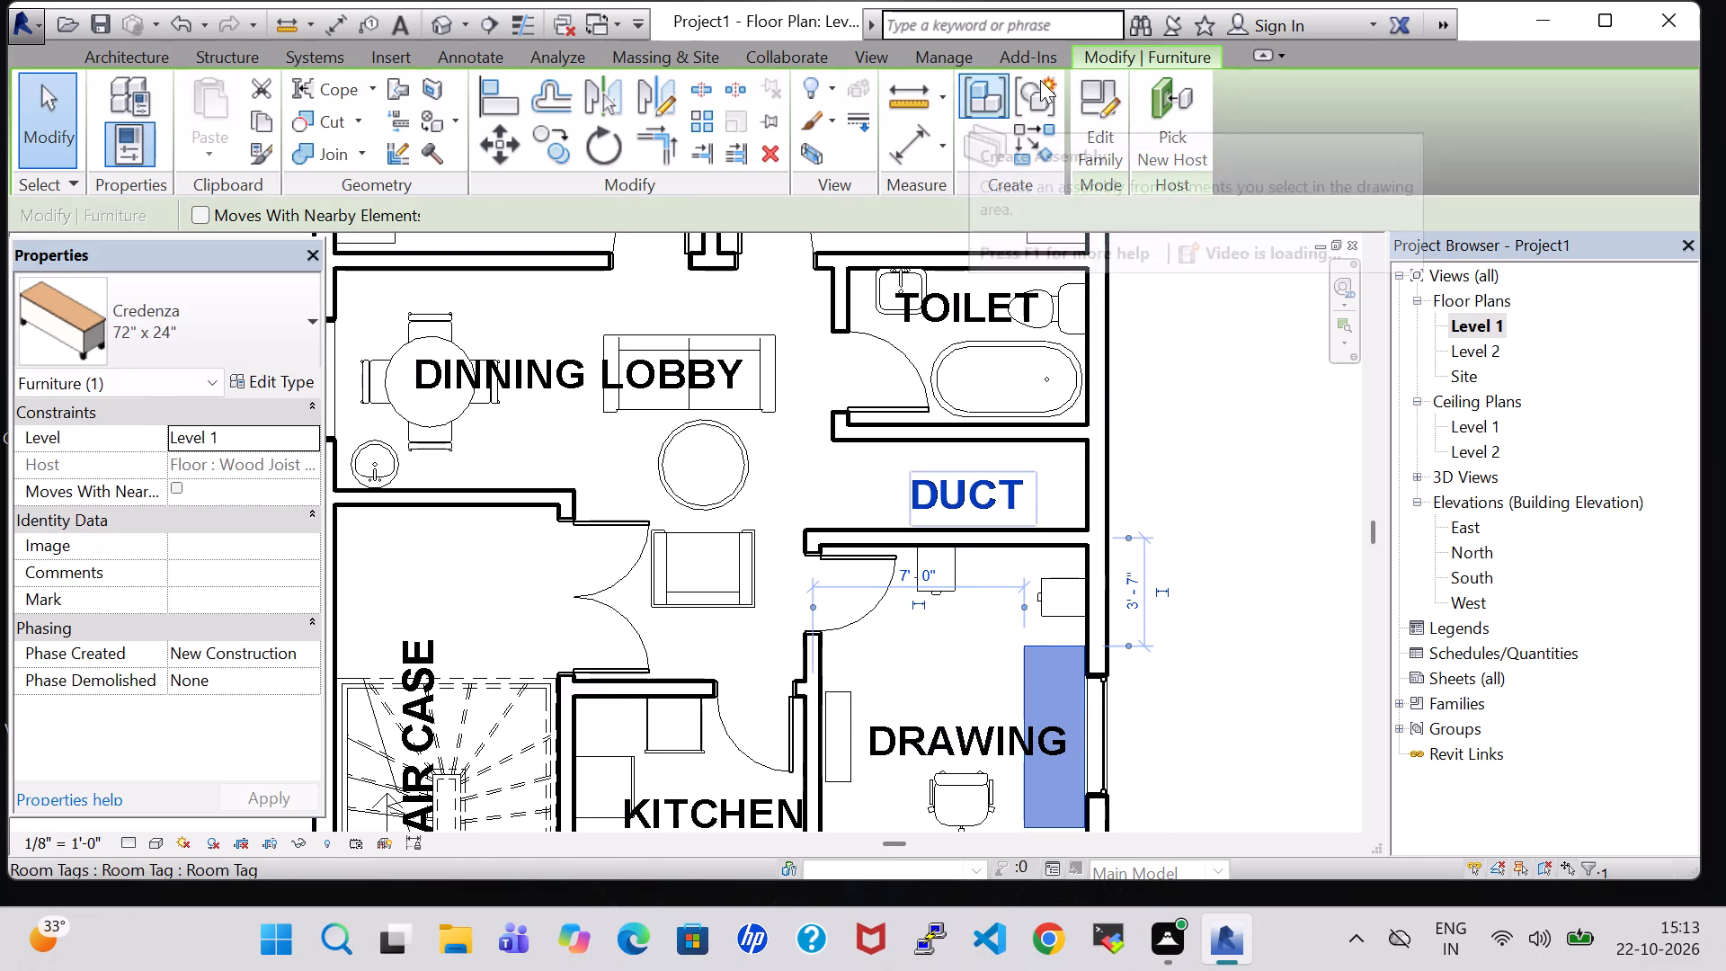
Set the Credenza type's width to 4' 0" from the 3D view.
{"action": "left_click", "coordinate": [433, 25]}
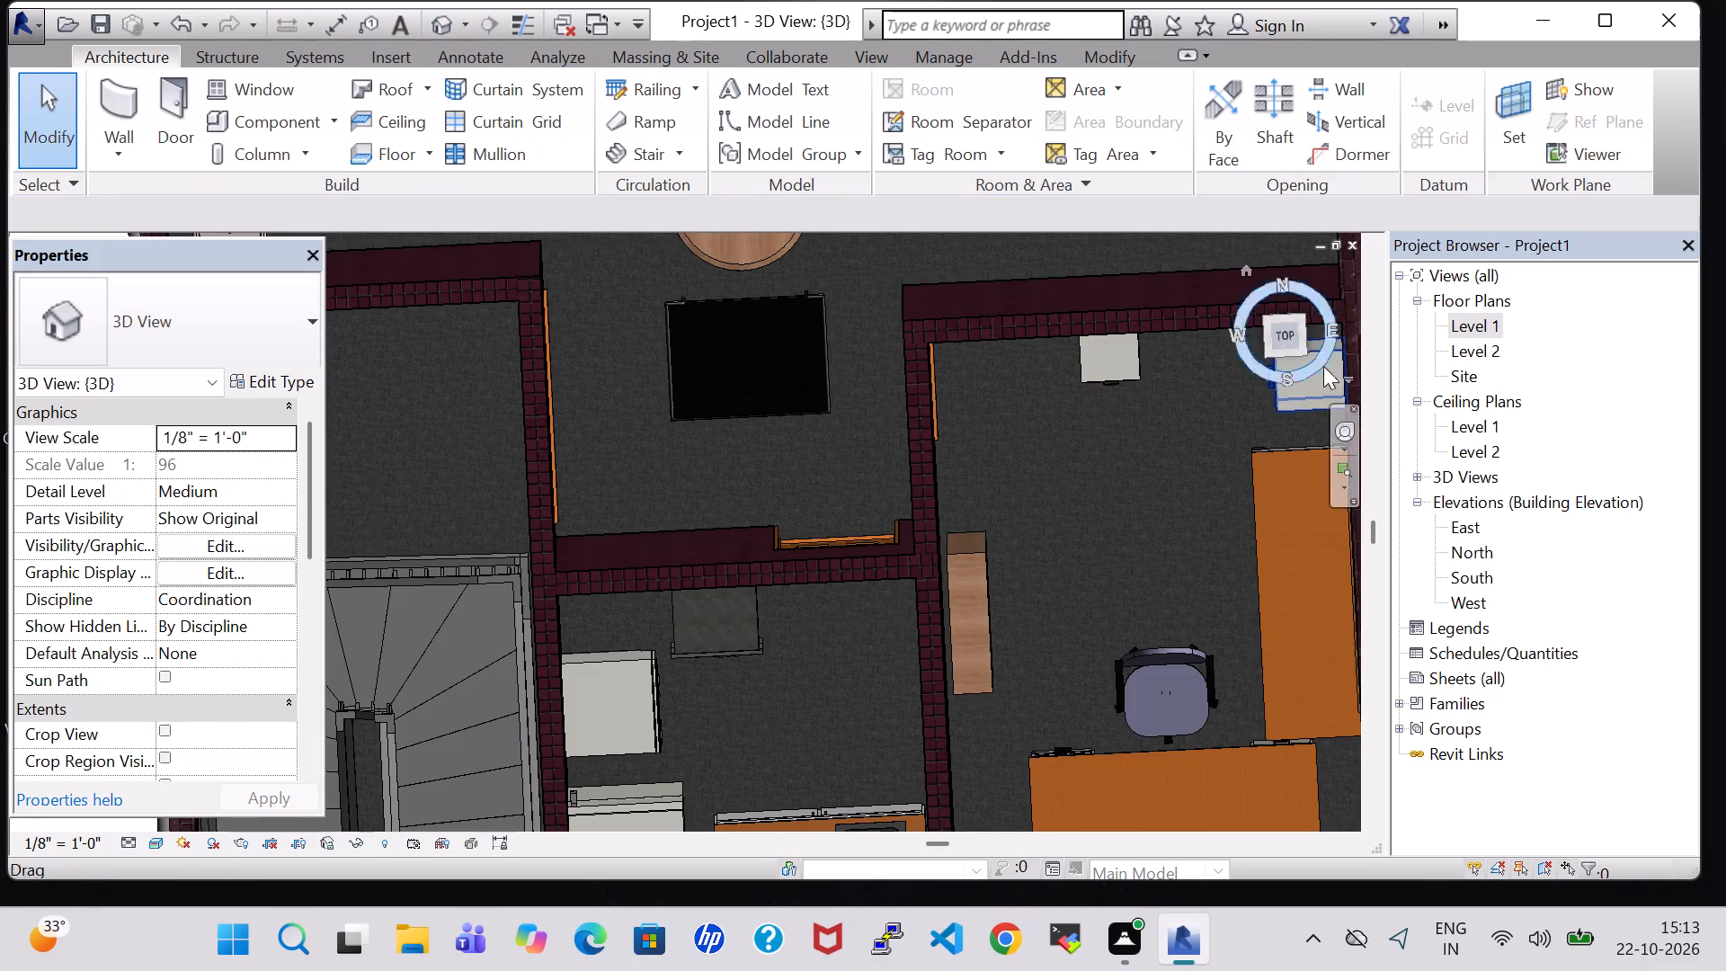
{"action": "scroll", "coordinate": [1153, 526], "scroll_direction": "down", "scroll_amount": 1}
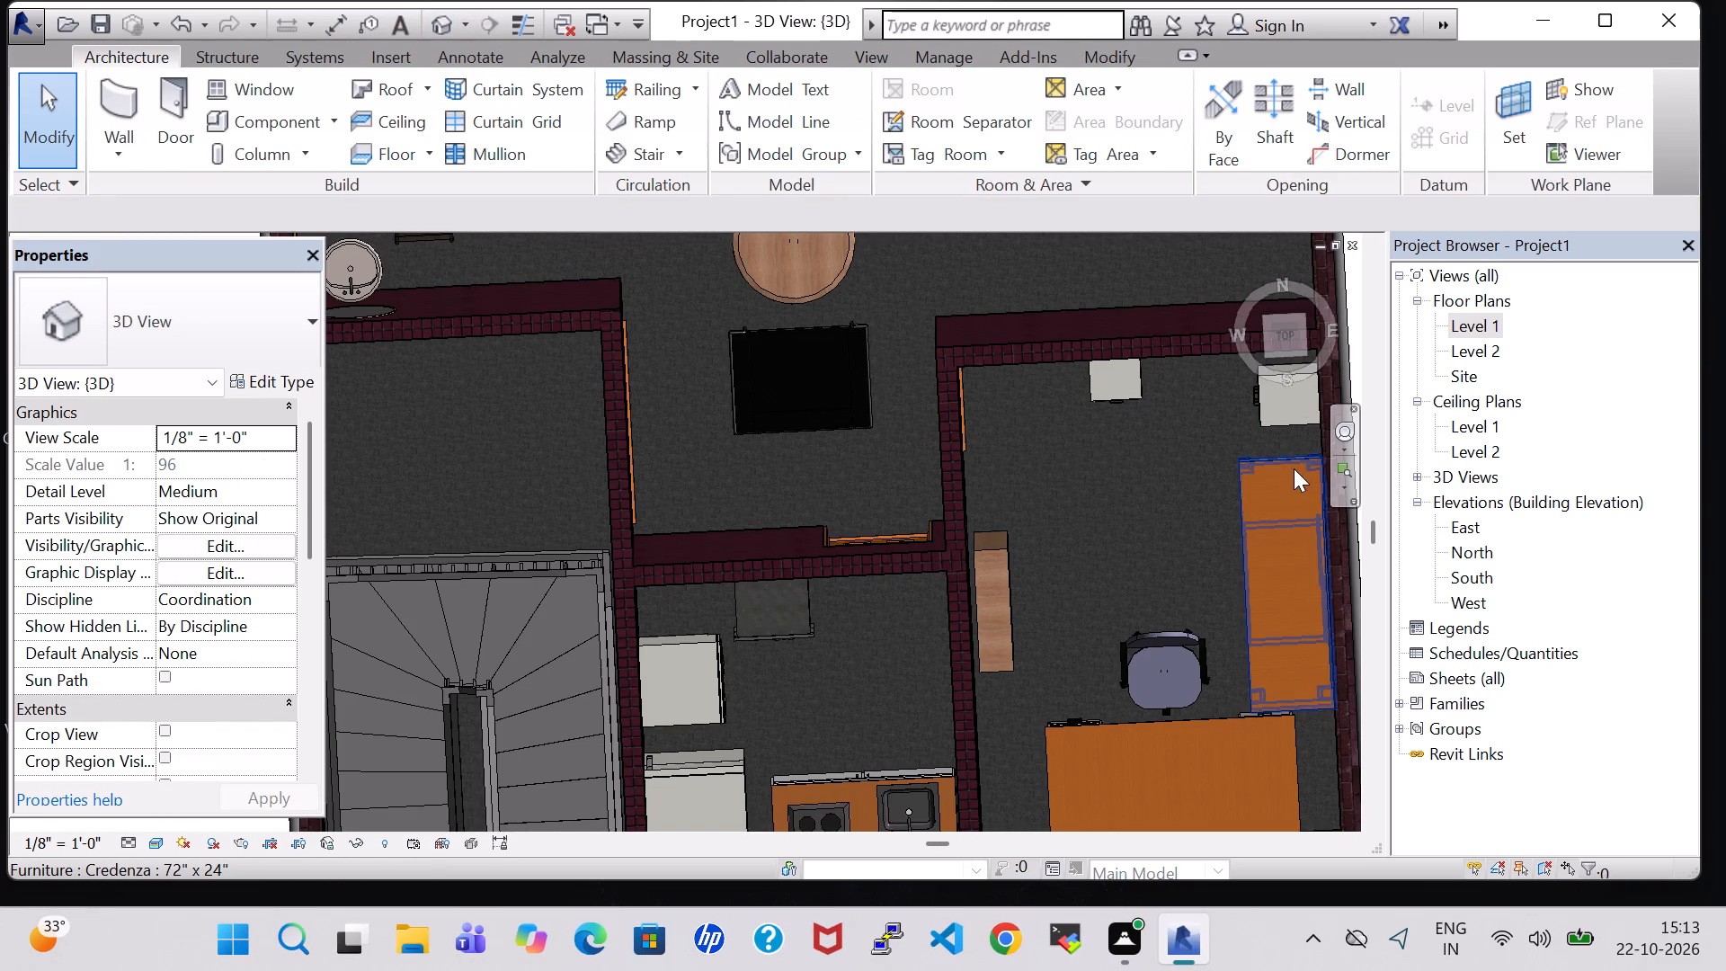
{"action": "left_click", "coordinate": [1294, 465]}
{"action": "left_click", "coordinate": [283, 379]}
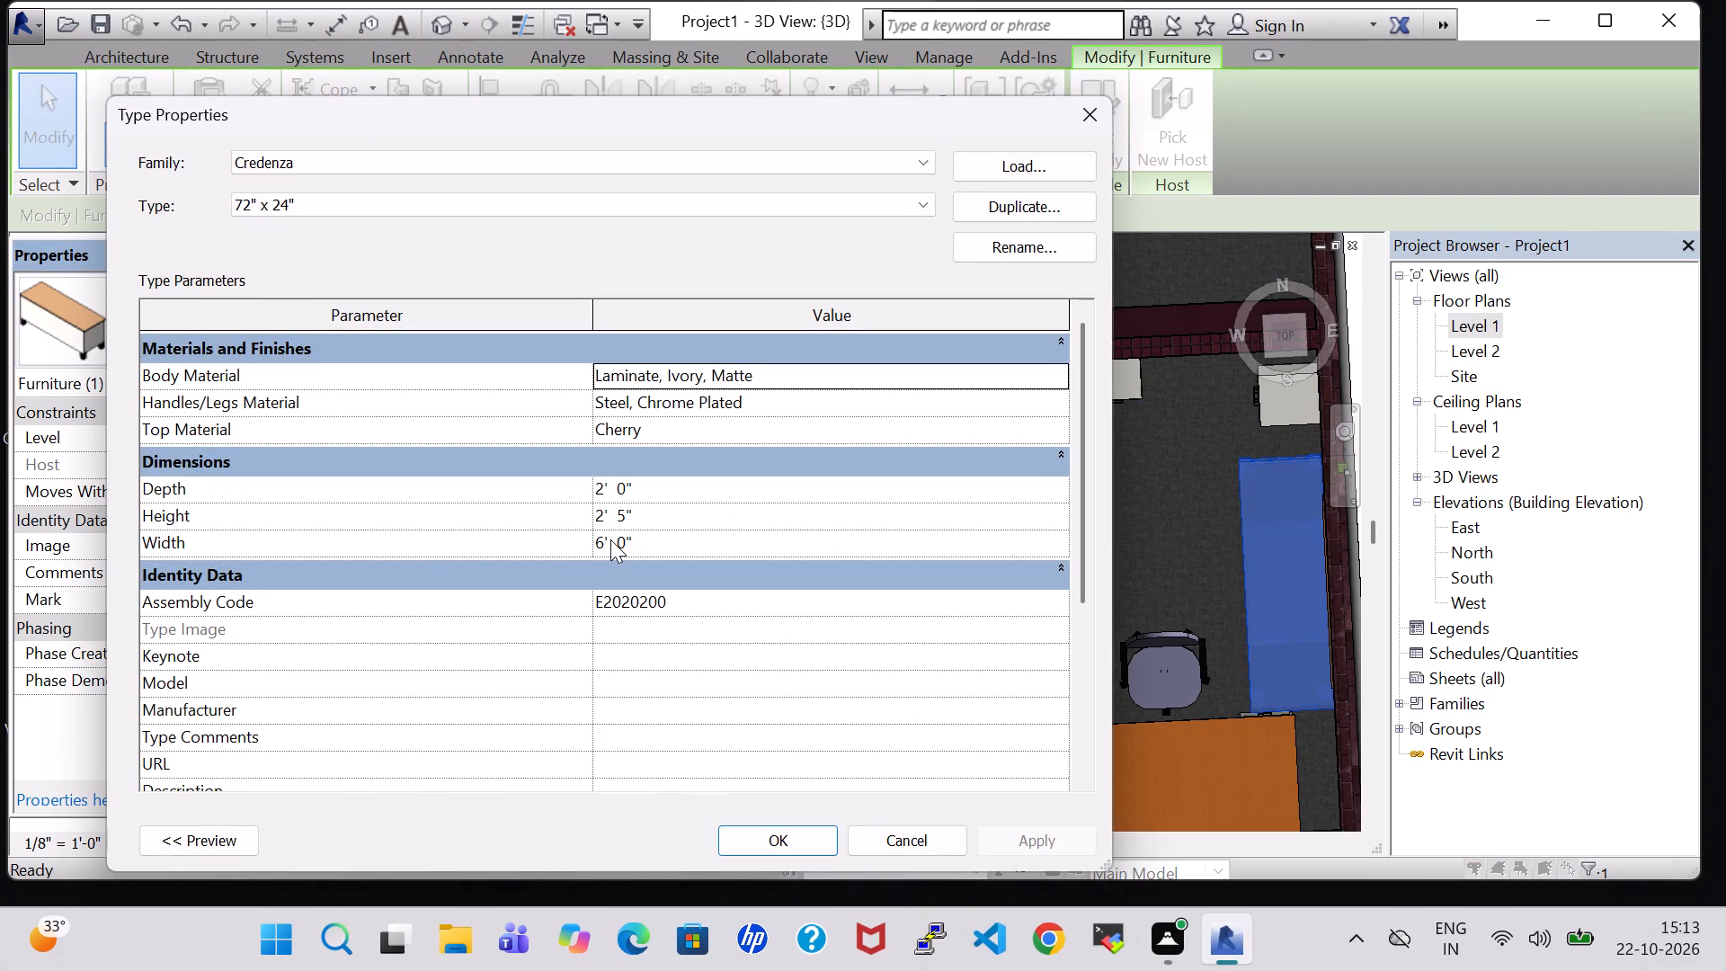
{"action": "left_click", "coordinate": [607, 539]}
{"action": "key", "text": "BackSpace"}
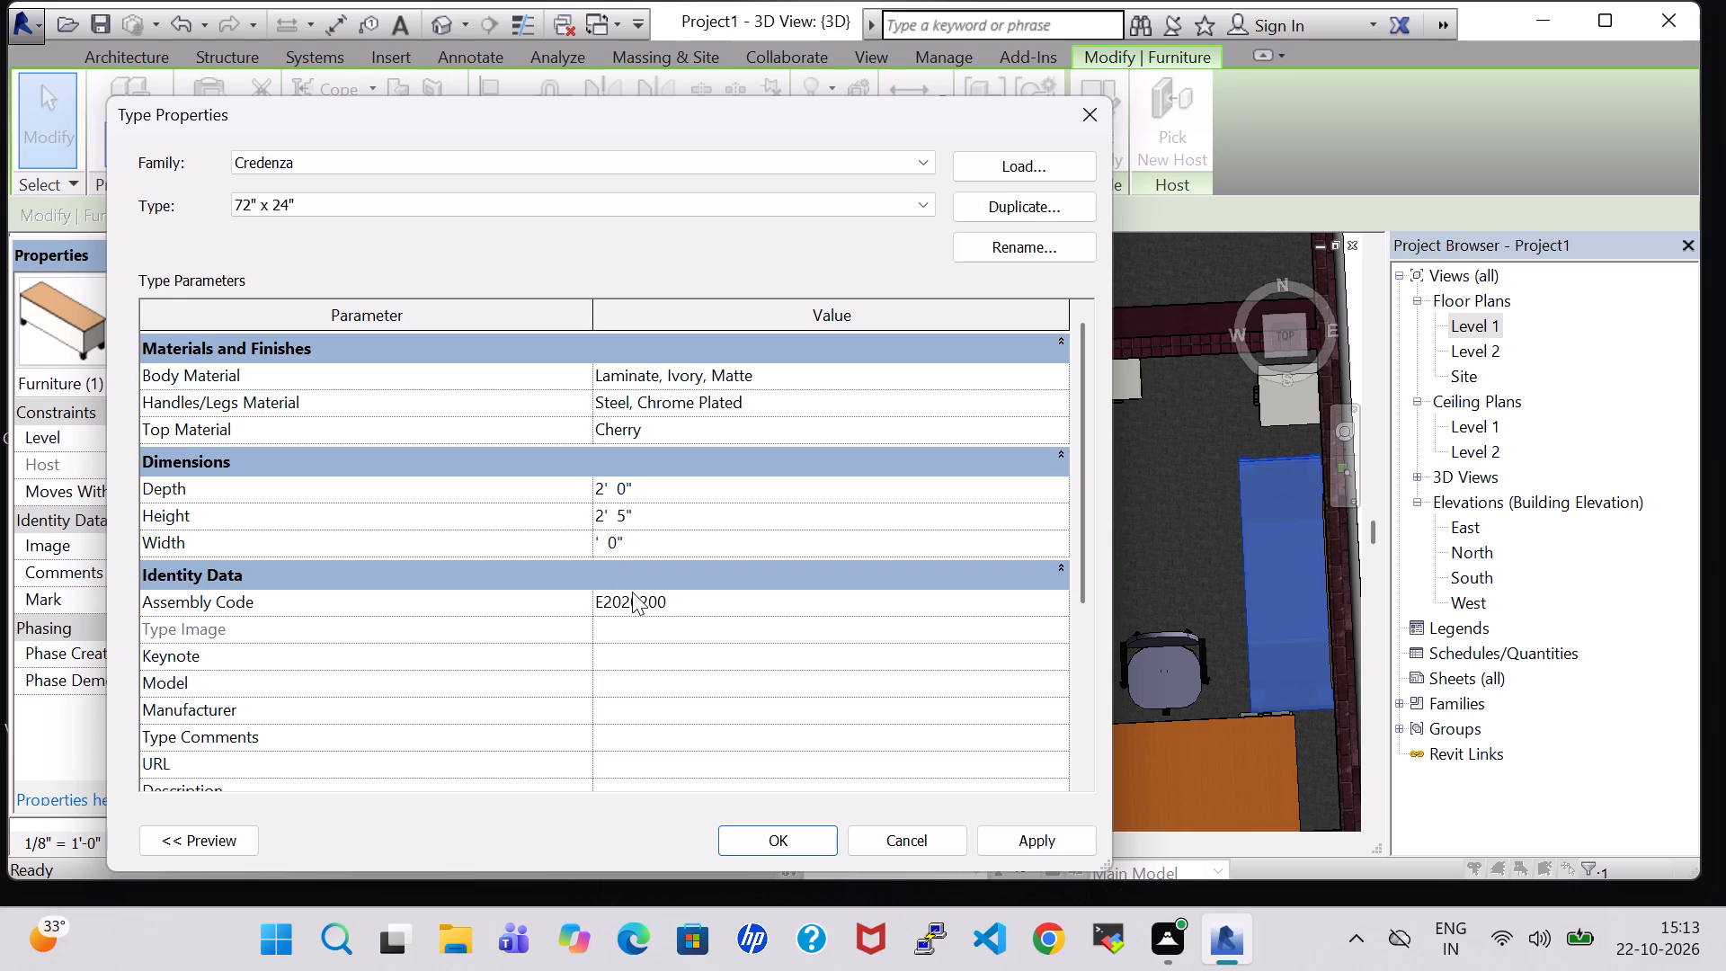
{"action": "key", "text": "4"}
{"action": "key", "text": "Return"}
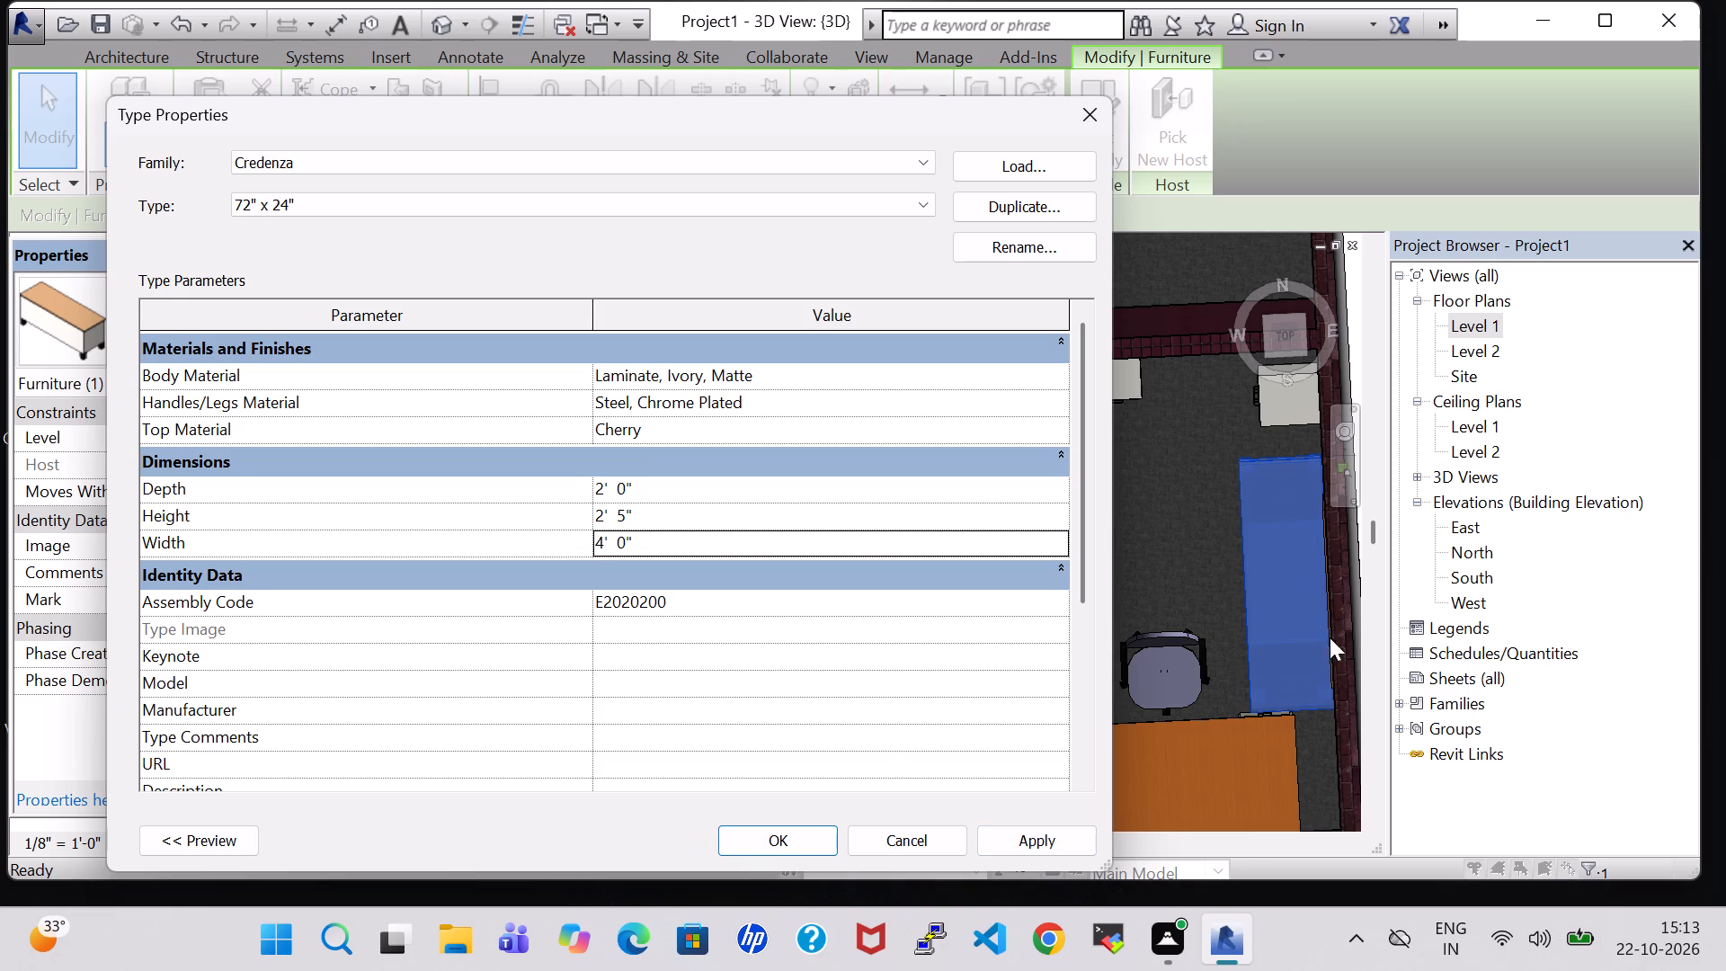
{"action": "left_click", "coordinate": [1008, 846]}
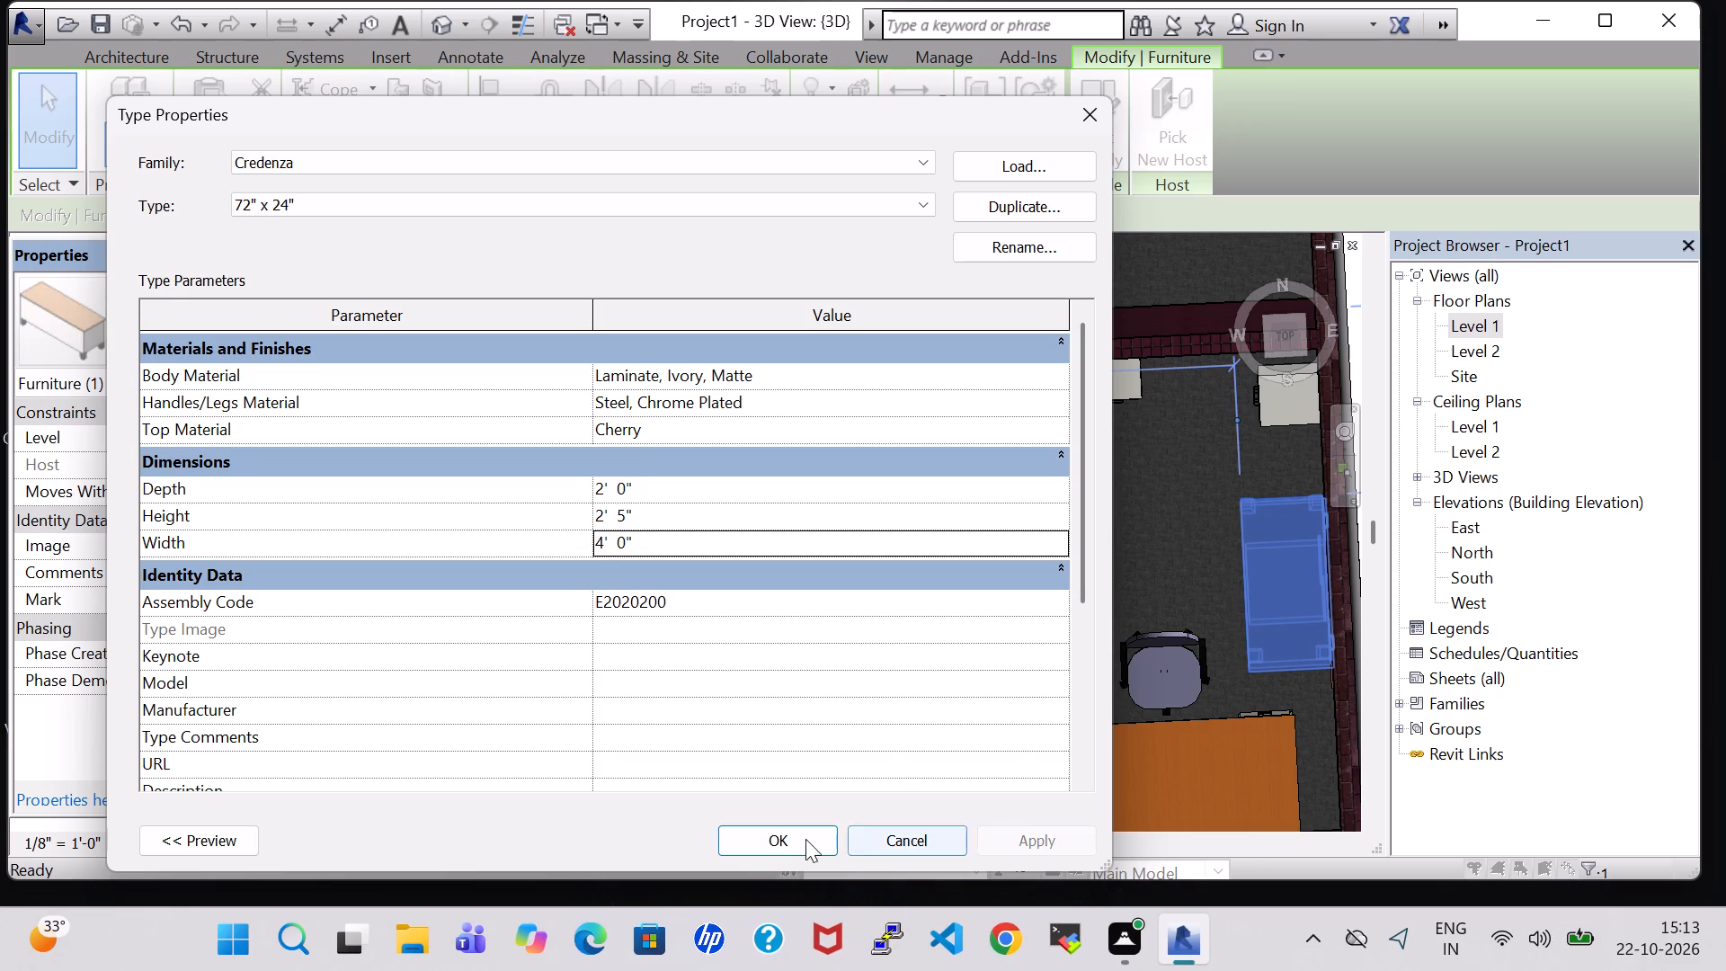
{"action": "left_click", "coordinate": [773, 833]}
{"action": "scroll", "coordinate": [709, 477], "scroll_direction": "down", "scroll_amount": 2}
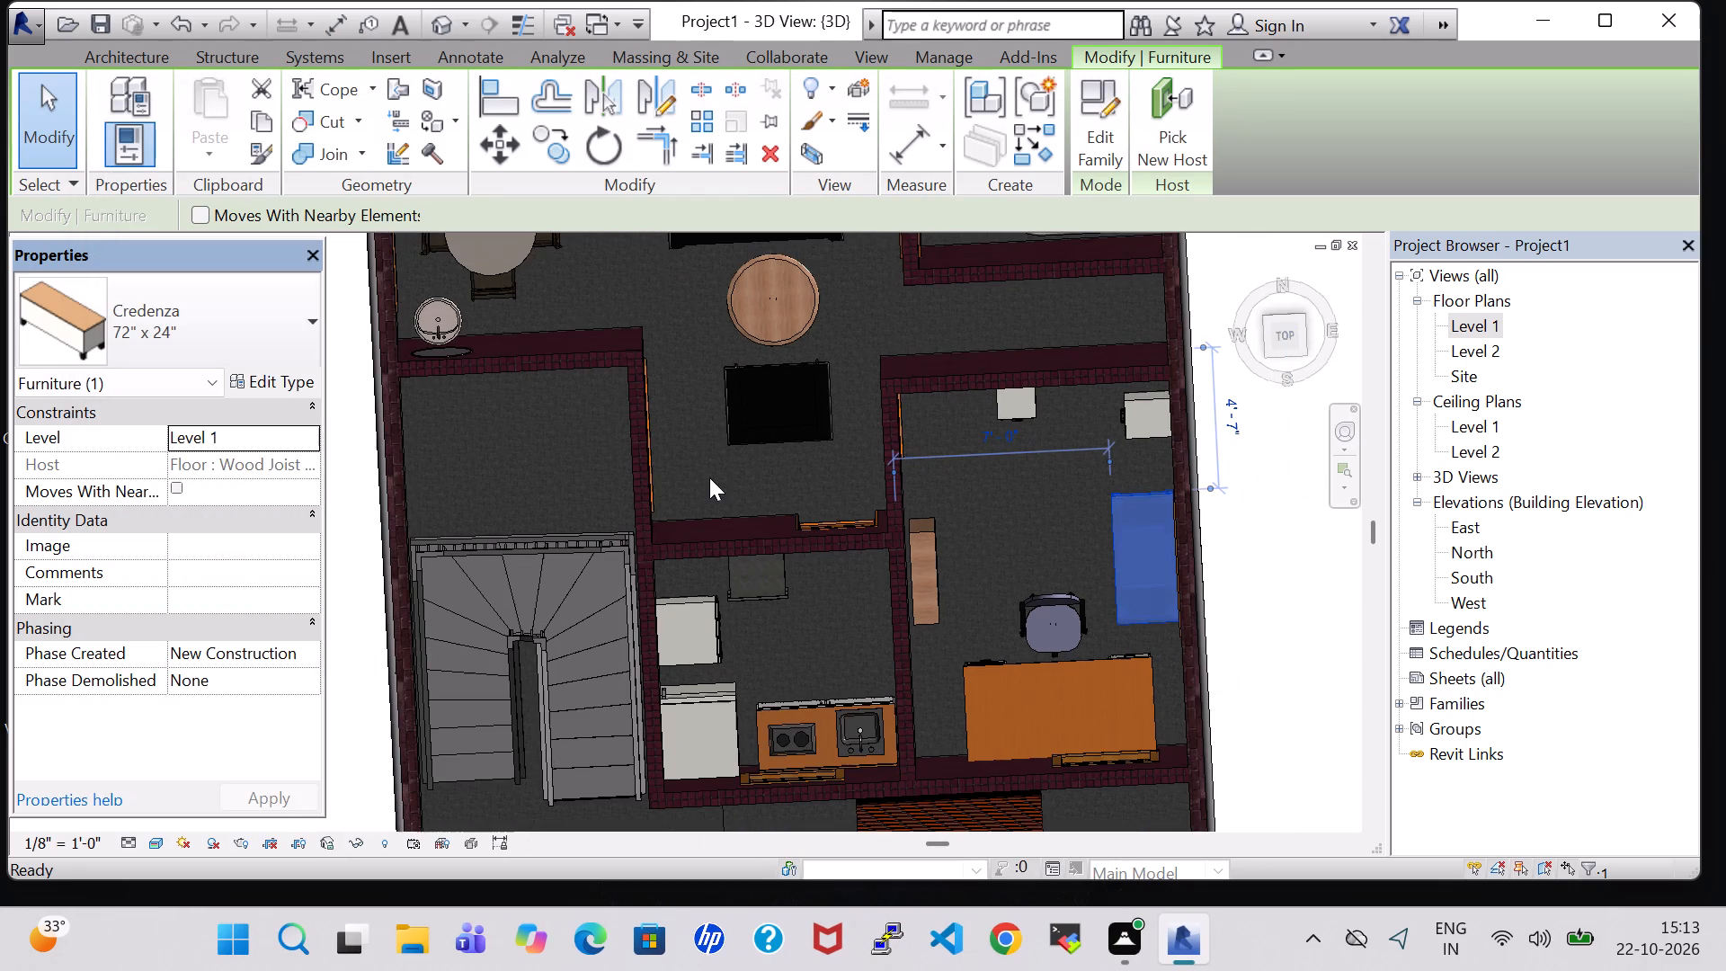
{"action": "left_click", "coordinate": [1228, 626]}
Rotate the drawing-room credenza by 180 degrees so its drawer side faces into the room.
{"action": "middle_click_drag", "start_coordinate": [1246, 626], "coordinate": [1258, 603], "text": "shift"}
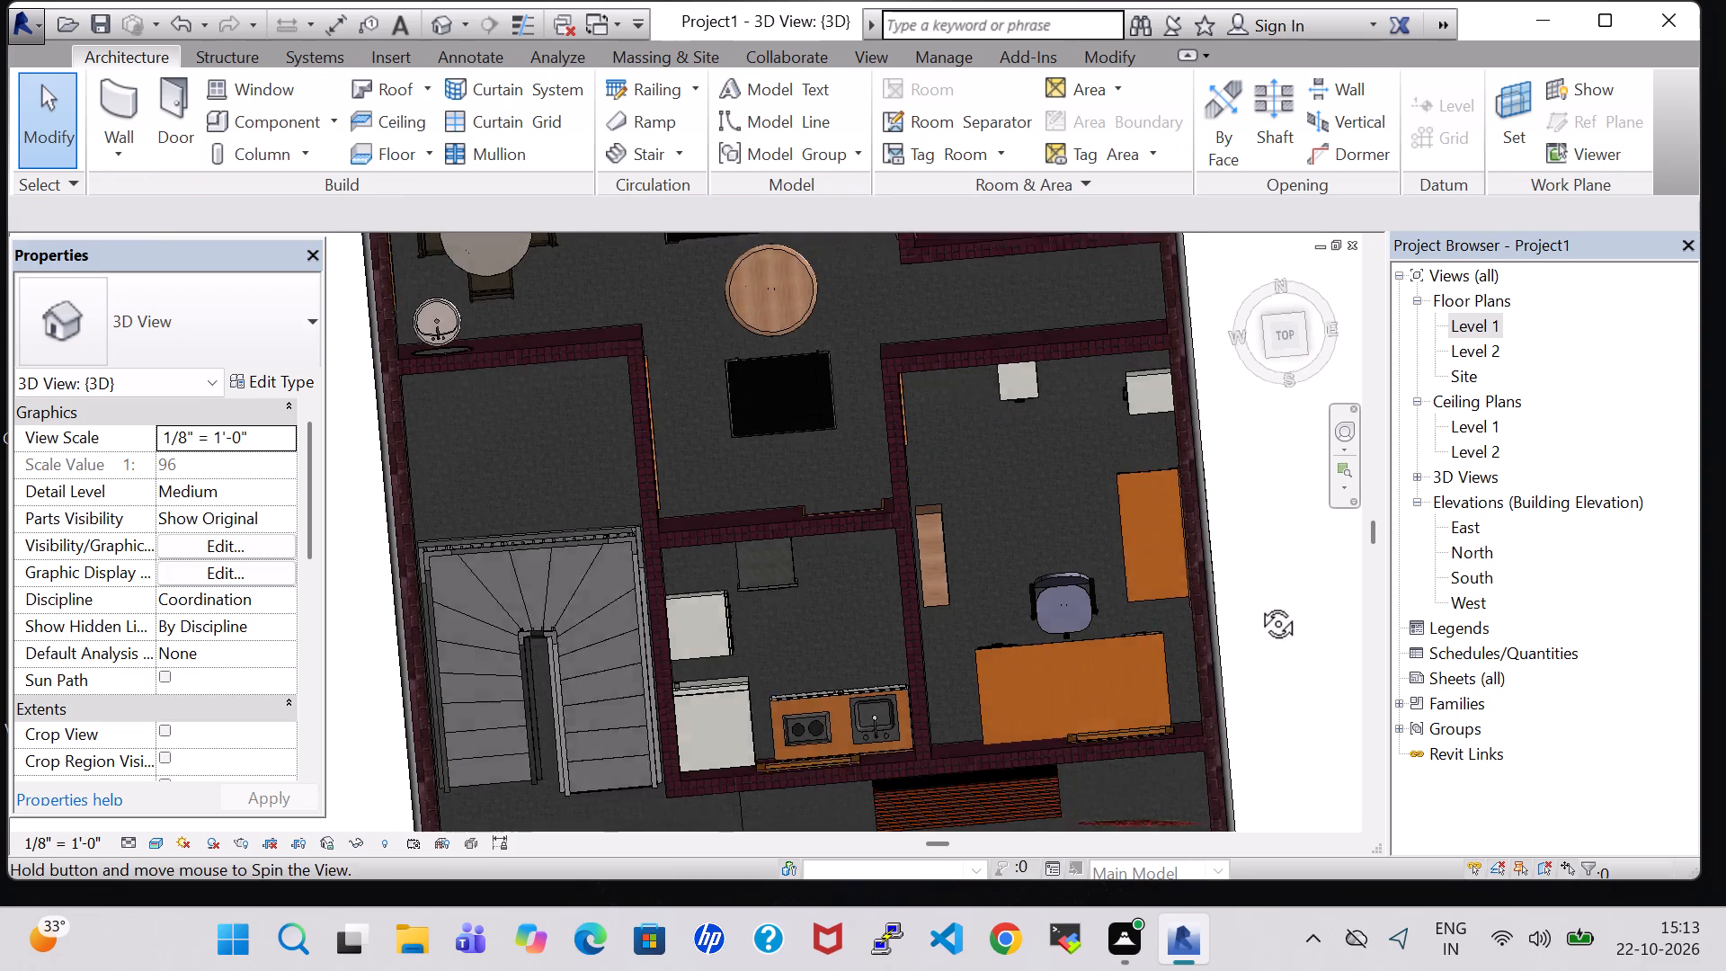
{"action": "middle_click_drag", "start_coordinate": [1258, 603], "coordinate": [1310, 471], "text": "shift"}
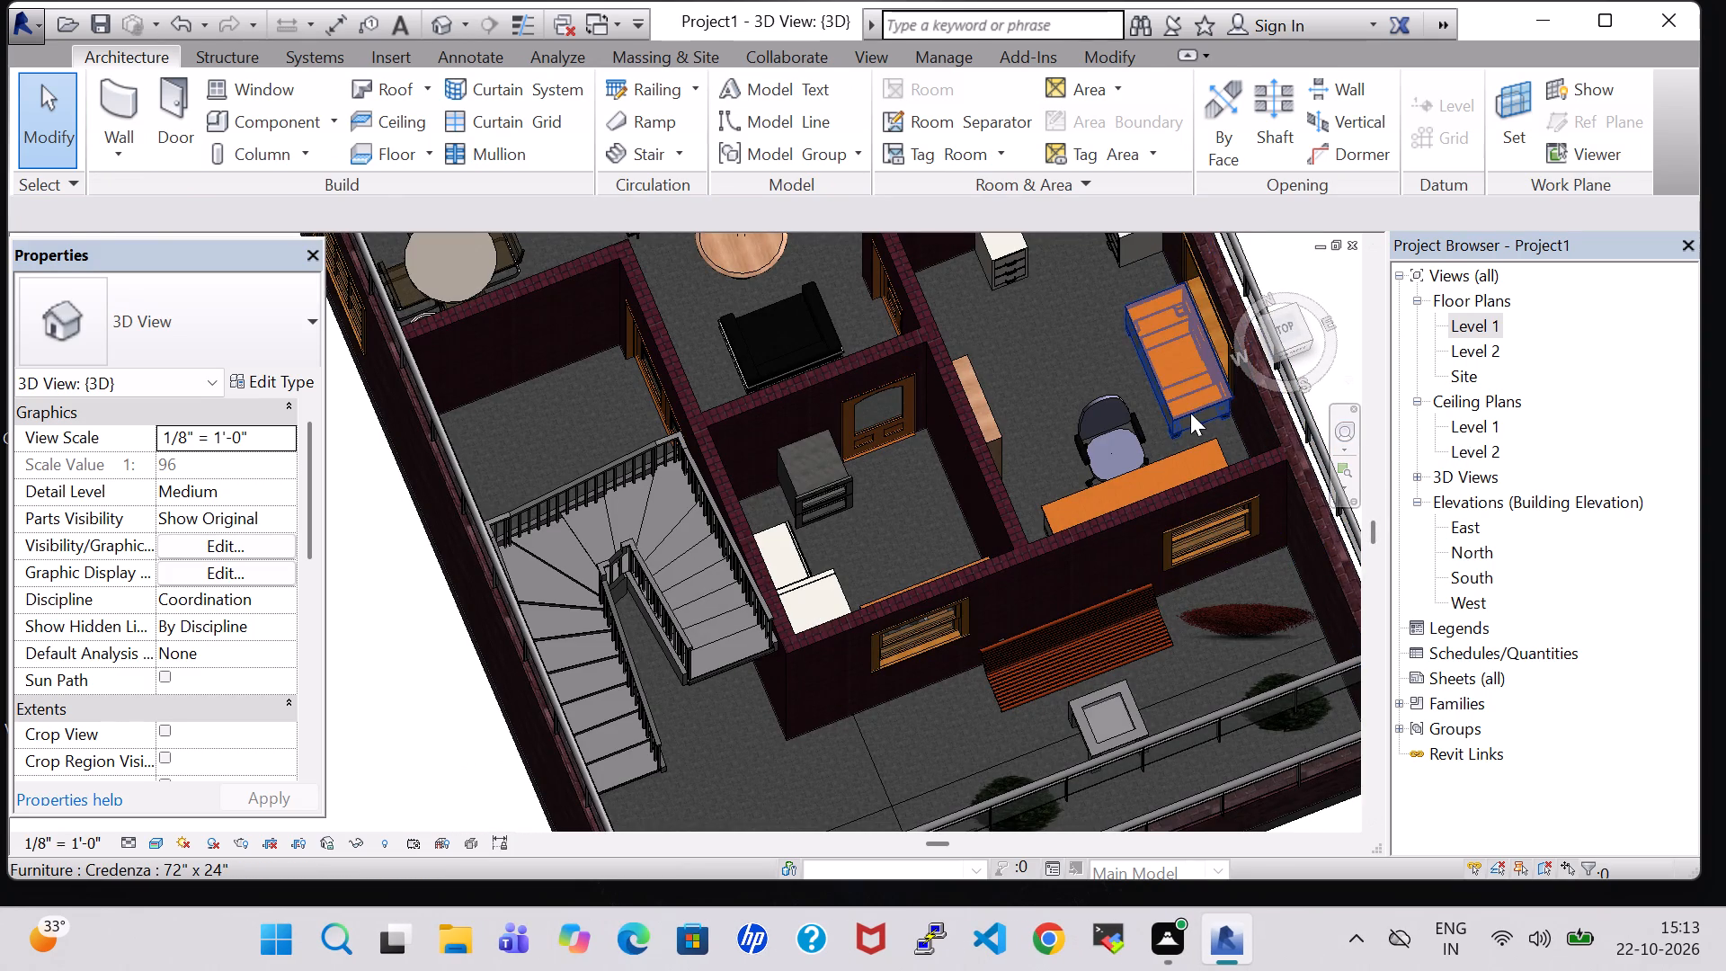
{"action": "left_click", "coordinate": [1190, 413]}
{"action": "key", "text": "space"}
{"action": "key", "text": "space"}
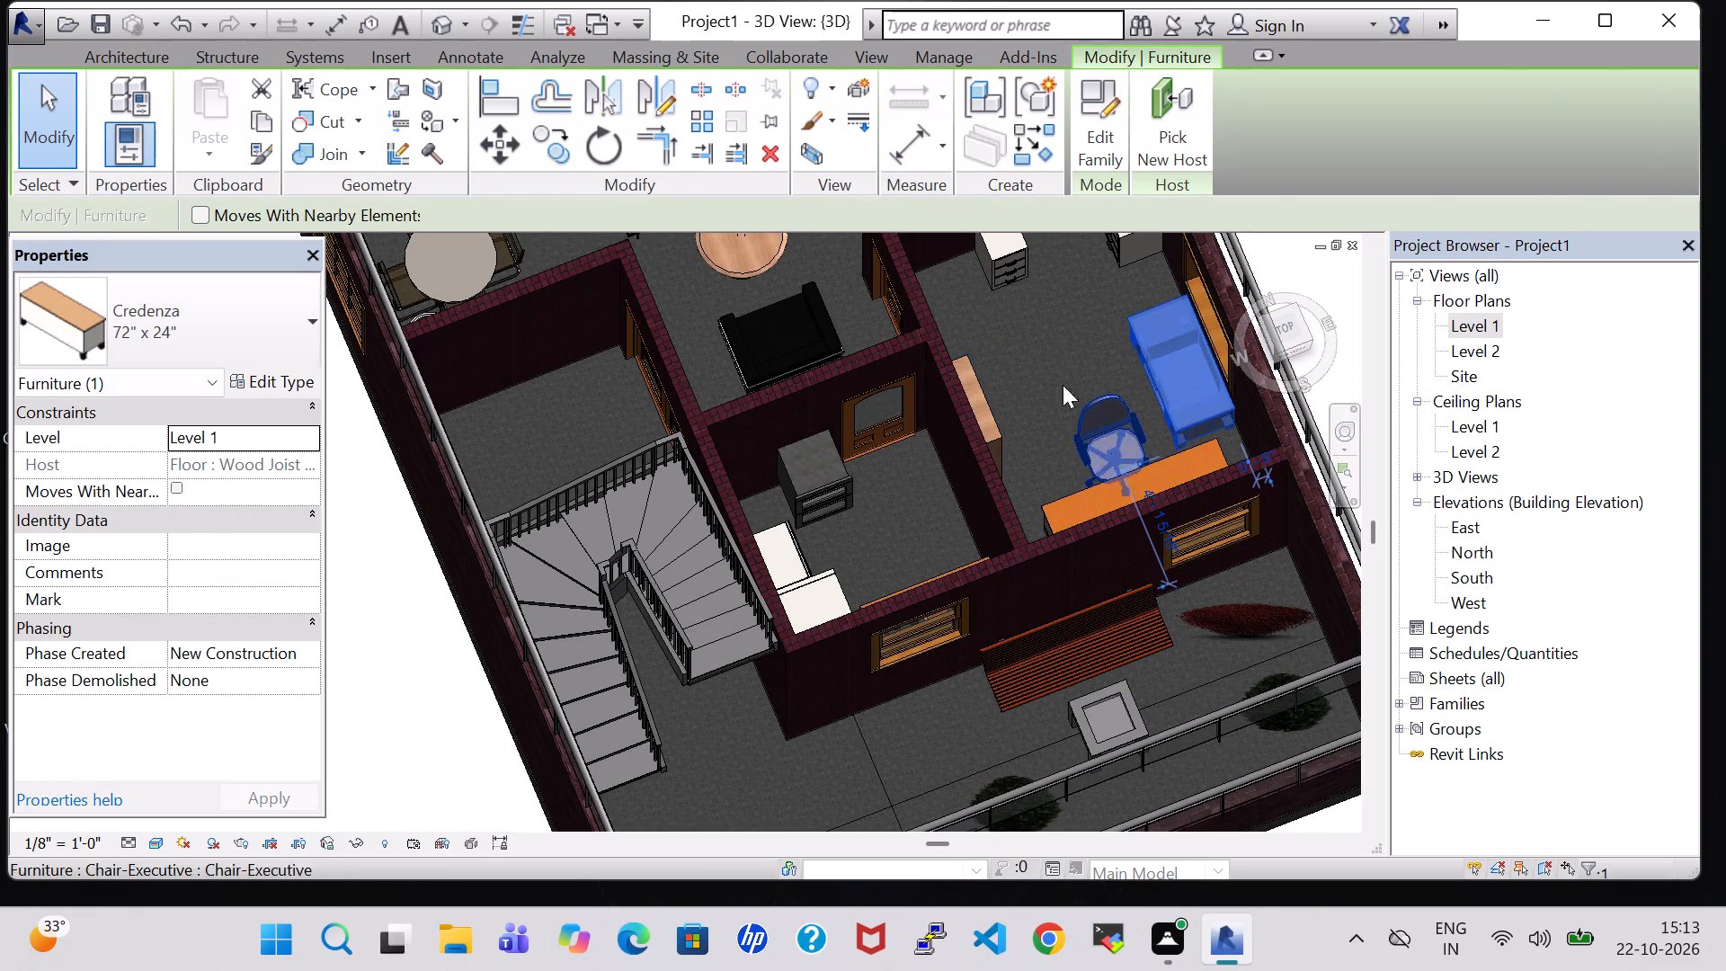
{"action": "left_click", "coordinate": [1043, 379]}
Nudge the credenza slightly north along the east wall, lining it up with the drawing-room window.
{"action": "middle_click_drag", "start_coordinate": [1029, 371], "coordinate": [1106, 361], "text": "shift"}
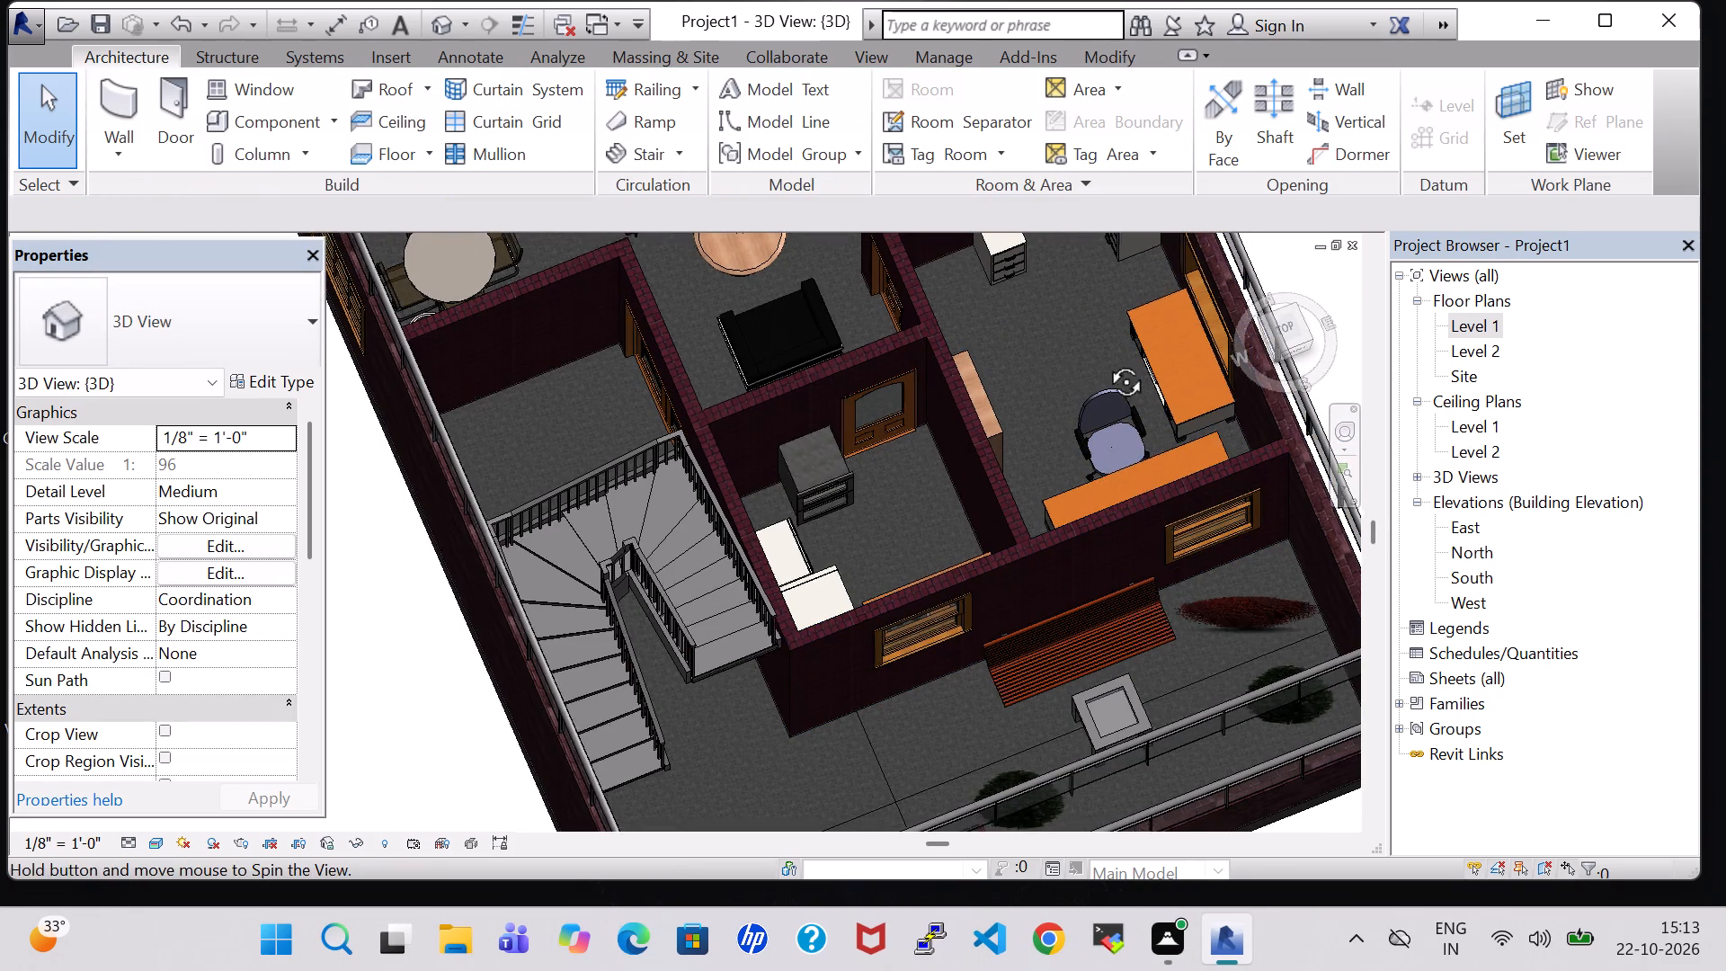
{"action": "middle_click_drag", "start_coordinate": [1106, 361], "coordinate": [1149, 314], "text": "shift"}
{"action": "middle_click_drag", "start_coordinate": [1042, 452], "coordinate": [1026, 808]}
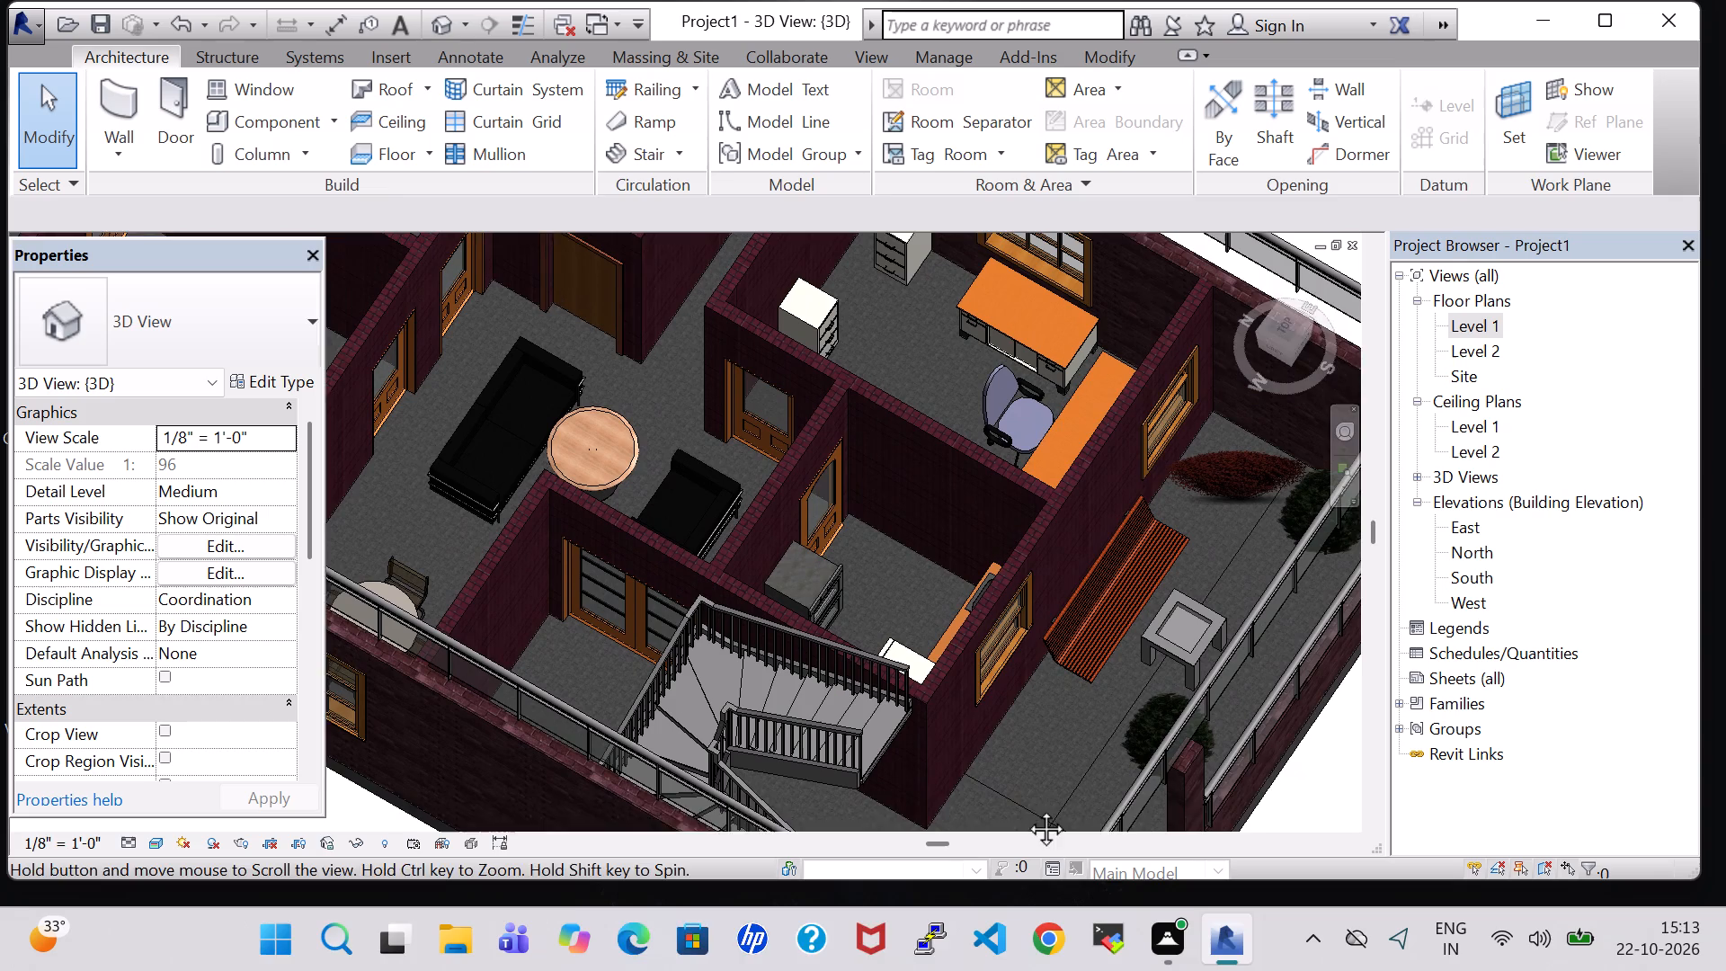
{"action": "middle_click_drag", "start_coordinate": [1026, 808], "coordinate": [1024, 809]}
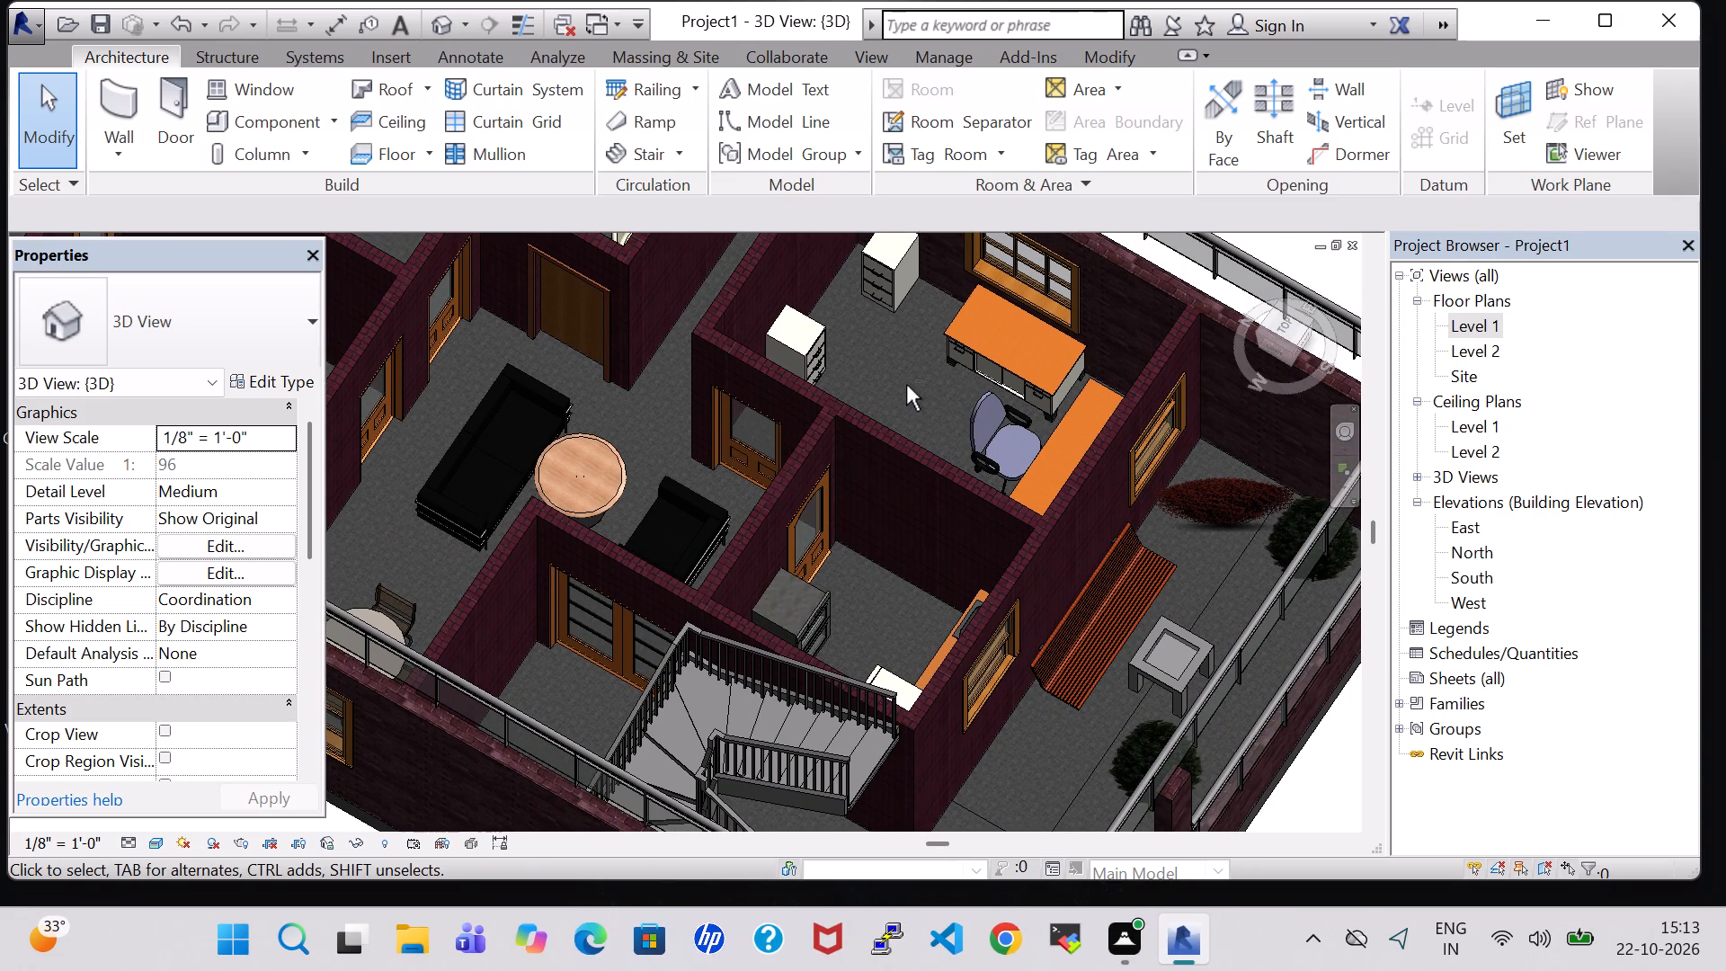
{"action": "middle_click", "coordinate": [991, 346], "text": "shift"}
{"action": "left_click", "coordinate": [995, 330]}
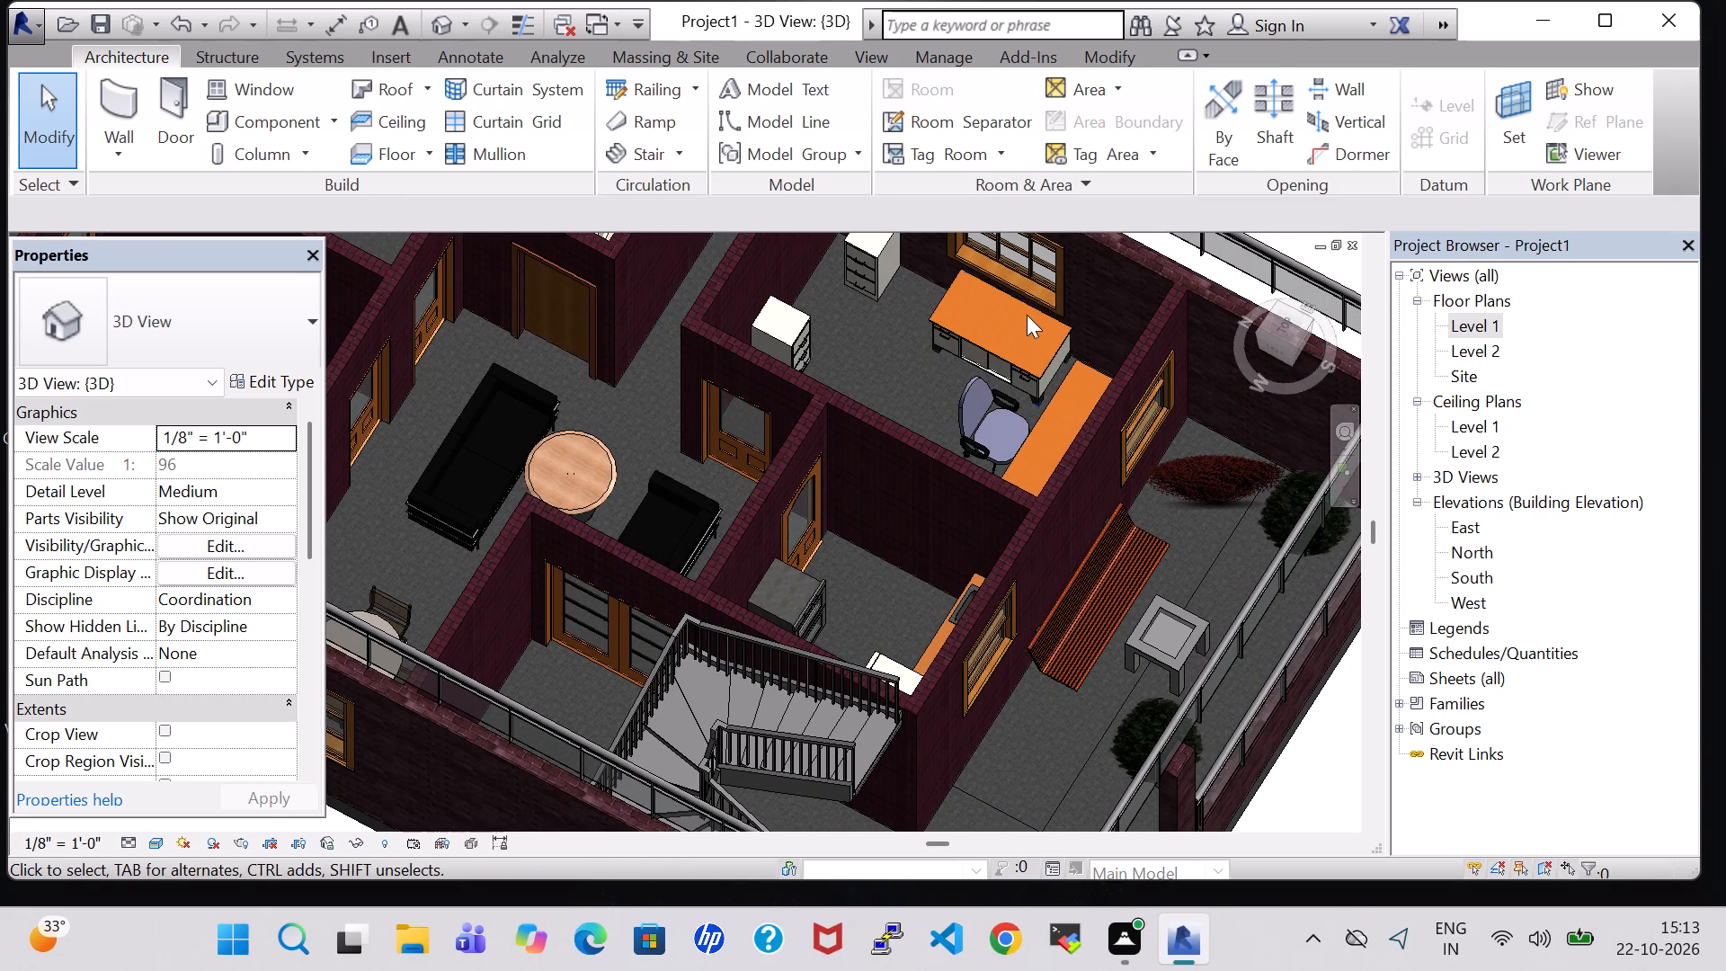
{"action": "left_click", "coordinate": [1032, 312]}
{"action": "key", "text": "Left"}
{"action": "key", "text": "Left"}
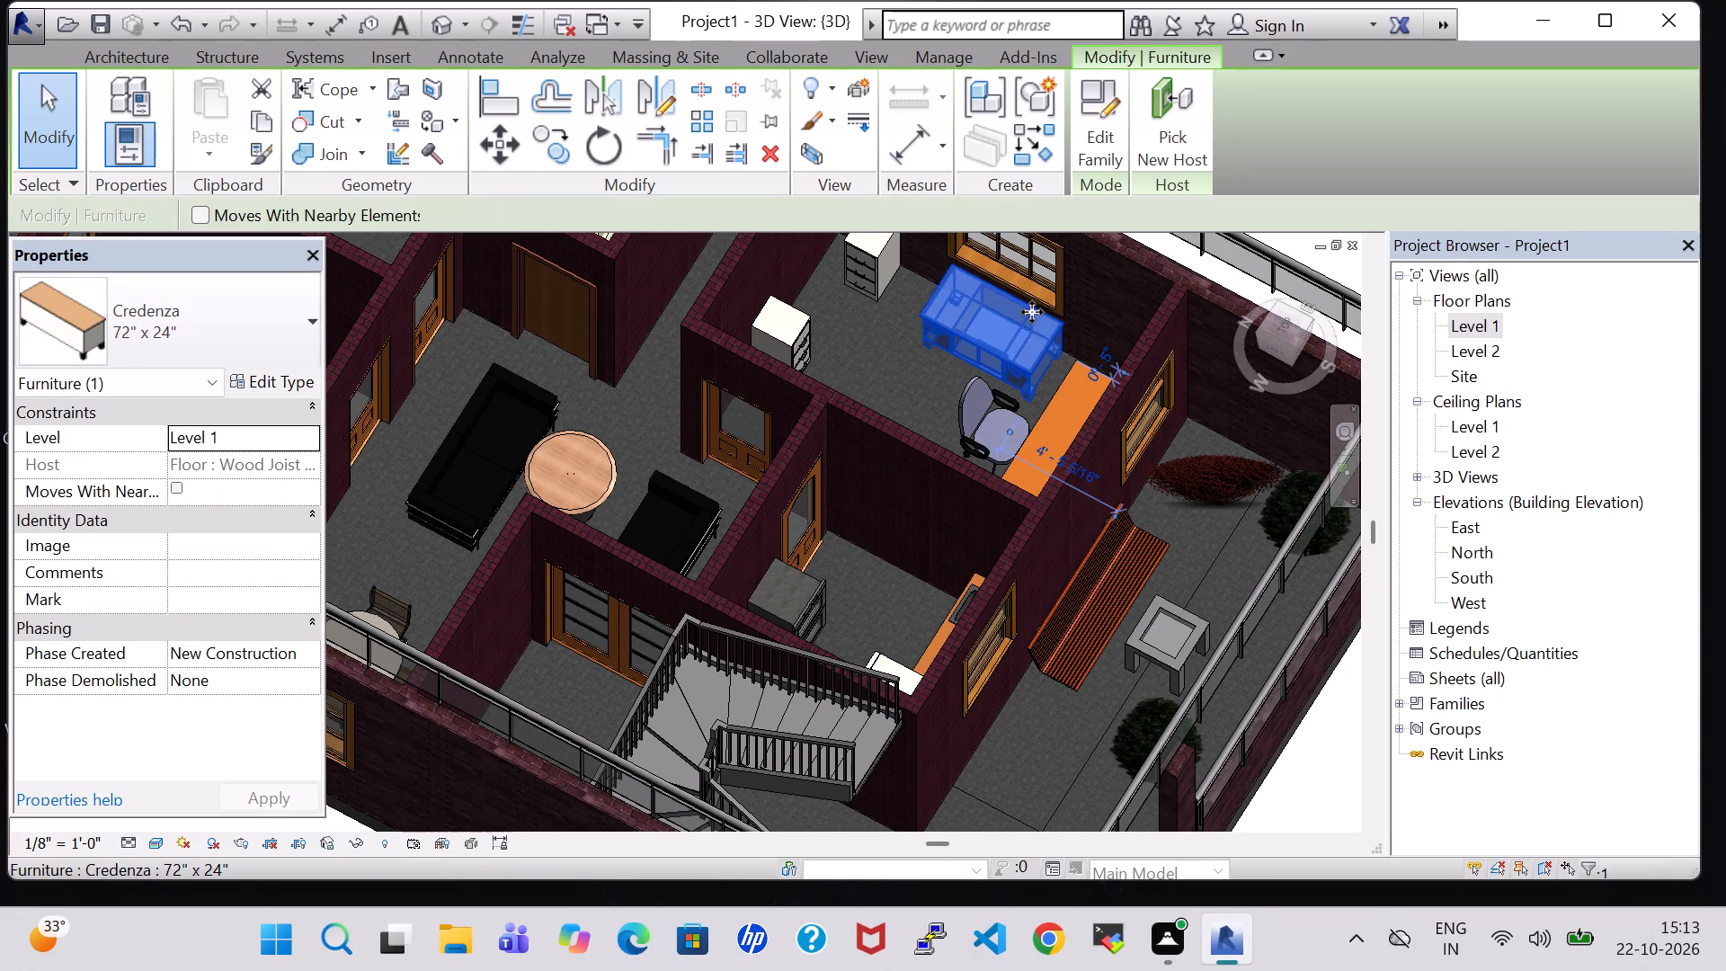
{"action": "key", "text": "Left"}
{"action": "key", "text": "Left"}
{"action": "key", "text": "Up"}
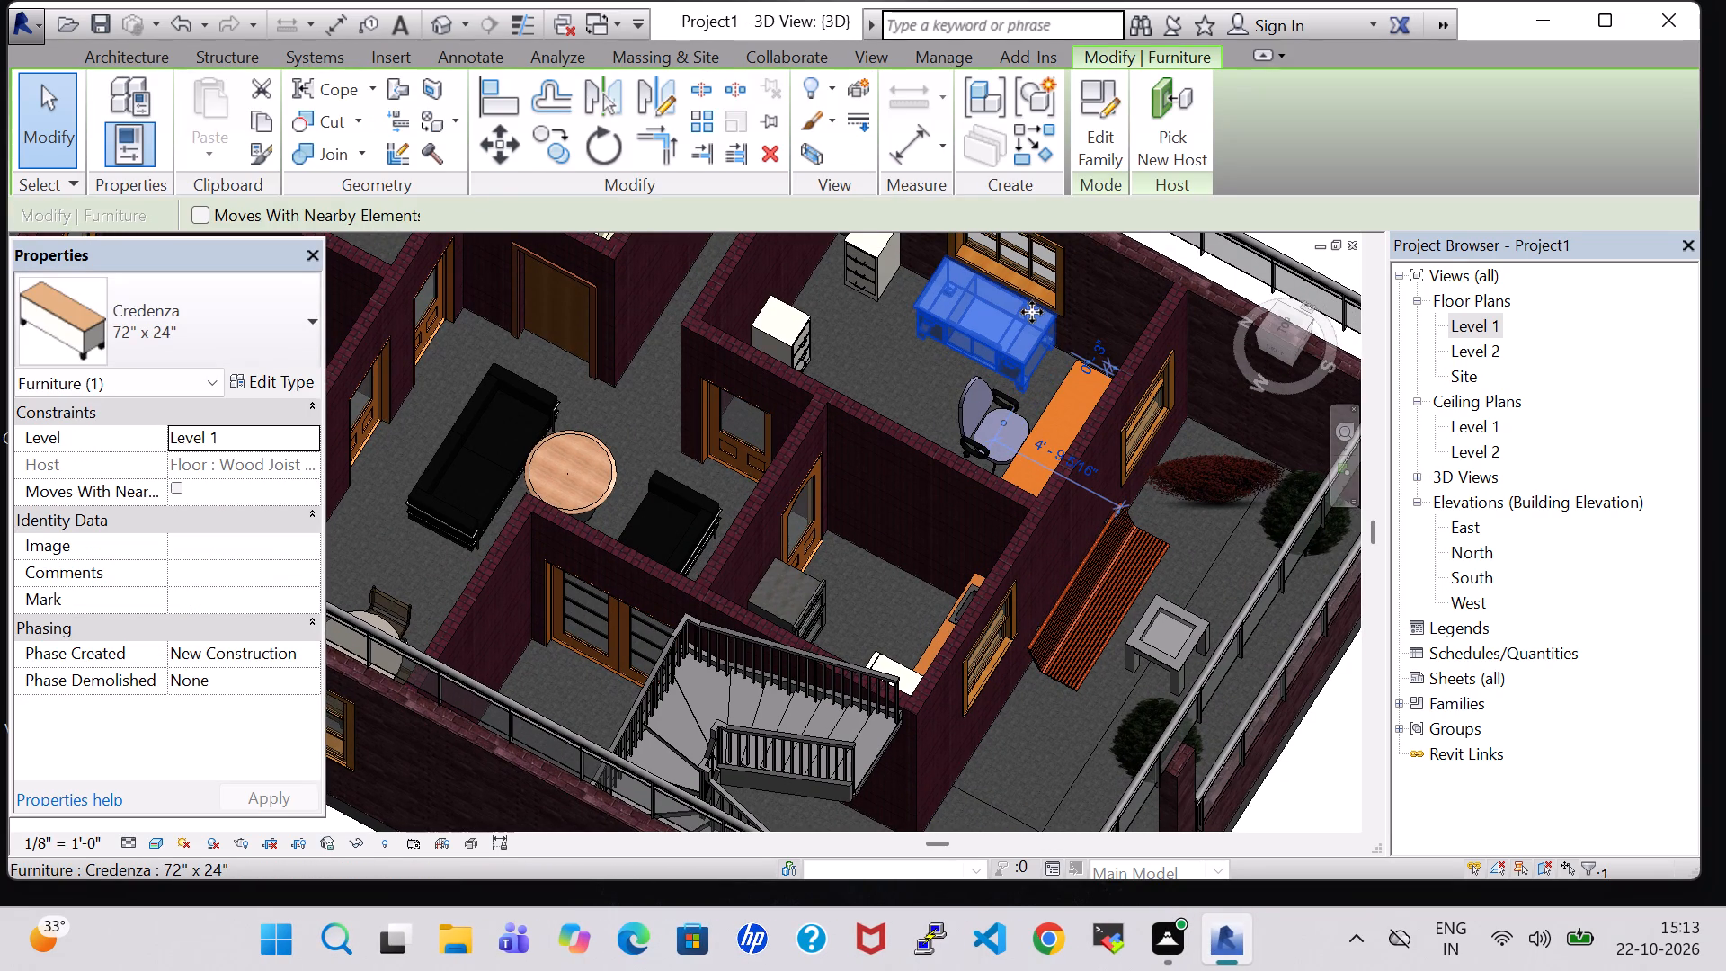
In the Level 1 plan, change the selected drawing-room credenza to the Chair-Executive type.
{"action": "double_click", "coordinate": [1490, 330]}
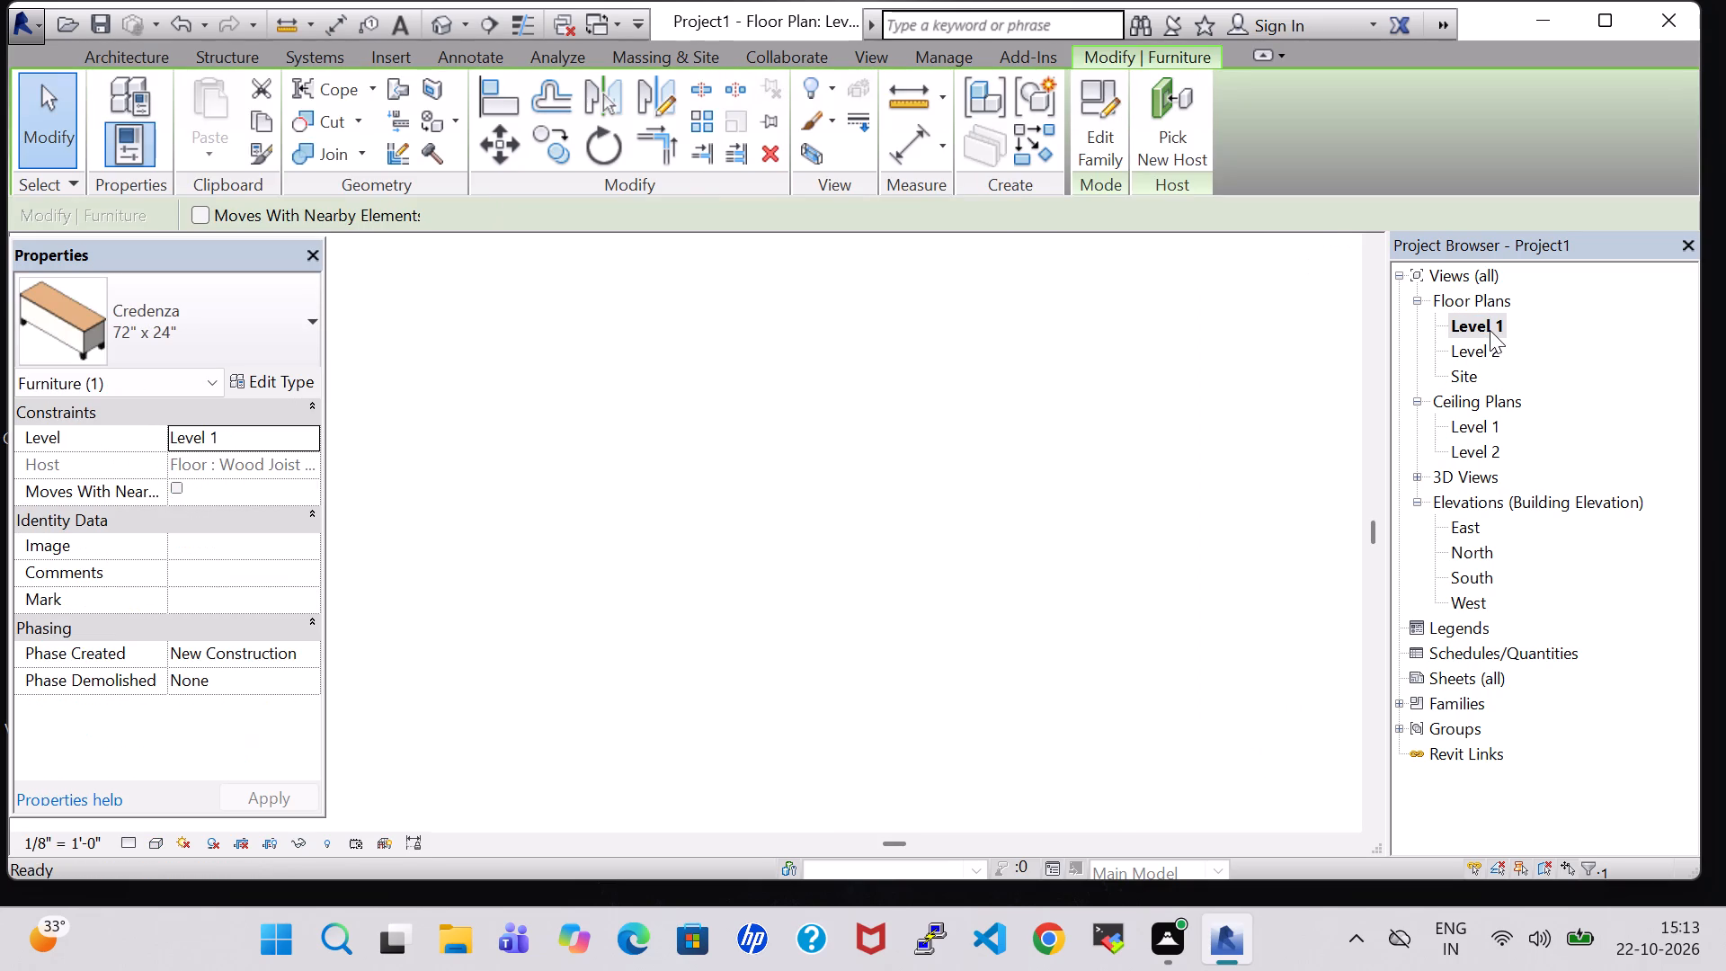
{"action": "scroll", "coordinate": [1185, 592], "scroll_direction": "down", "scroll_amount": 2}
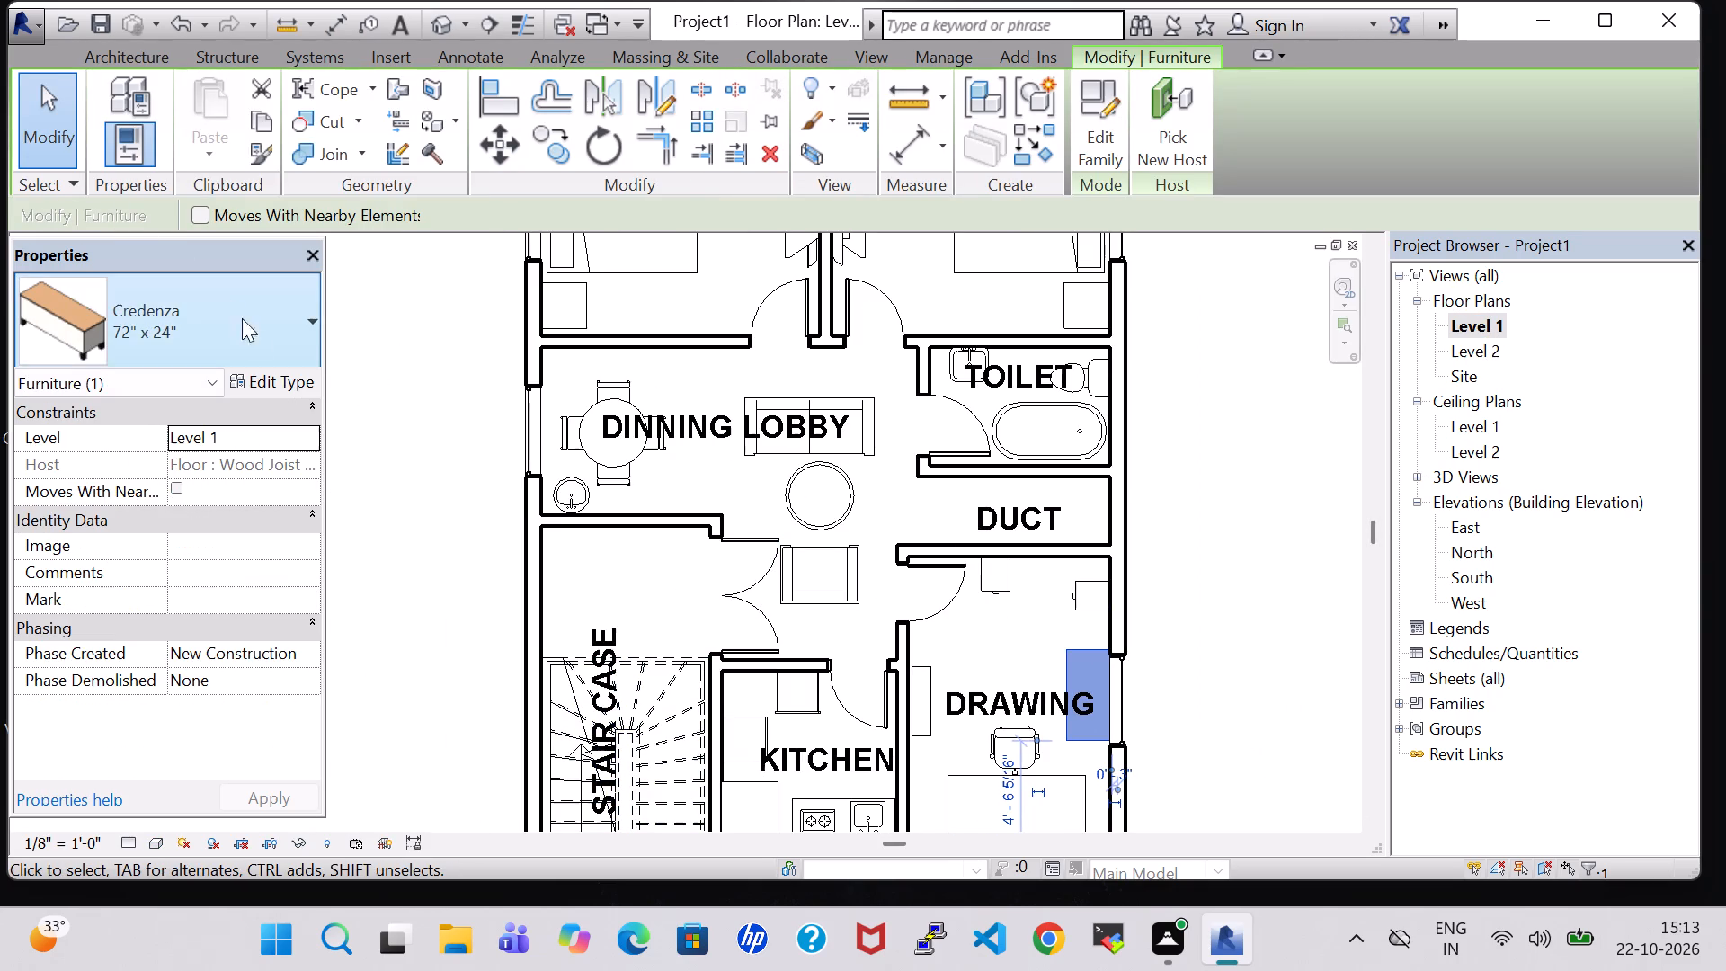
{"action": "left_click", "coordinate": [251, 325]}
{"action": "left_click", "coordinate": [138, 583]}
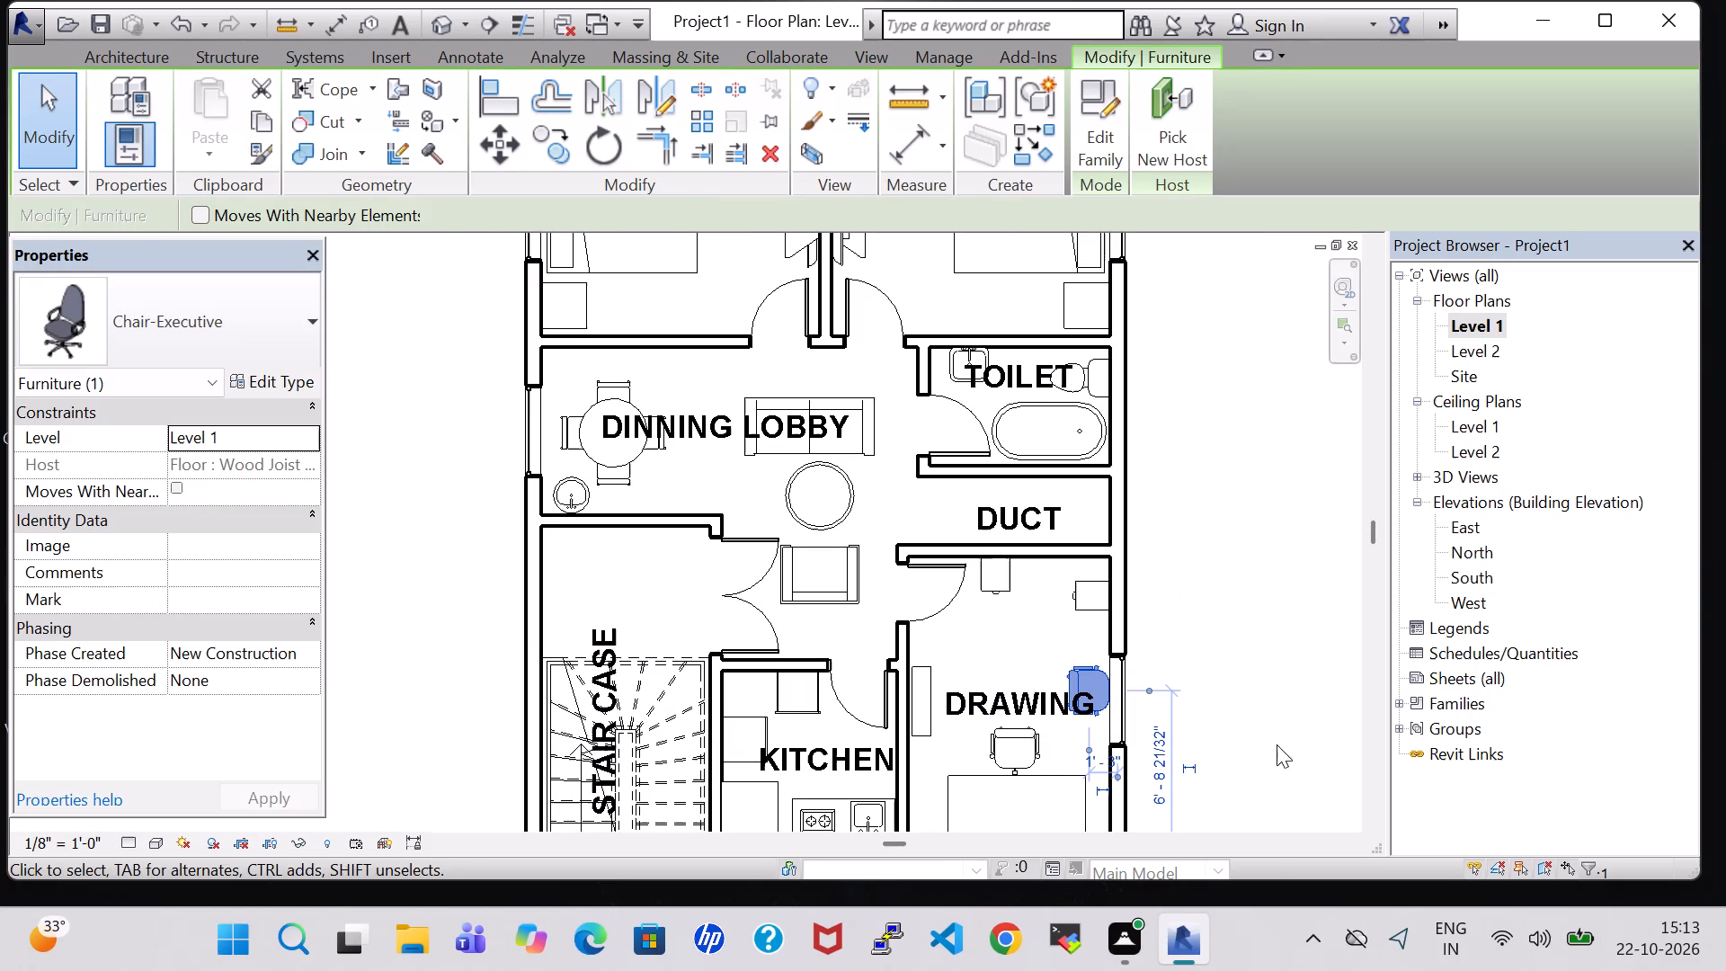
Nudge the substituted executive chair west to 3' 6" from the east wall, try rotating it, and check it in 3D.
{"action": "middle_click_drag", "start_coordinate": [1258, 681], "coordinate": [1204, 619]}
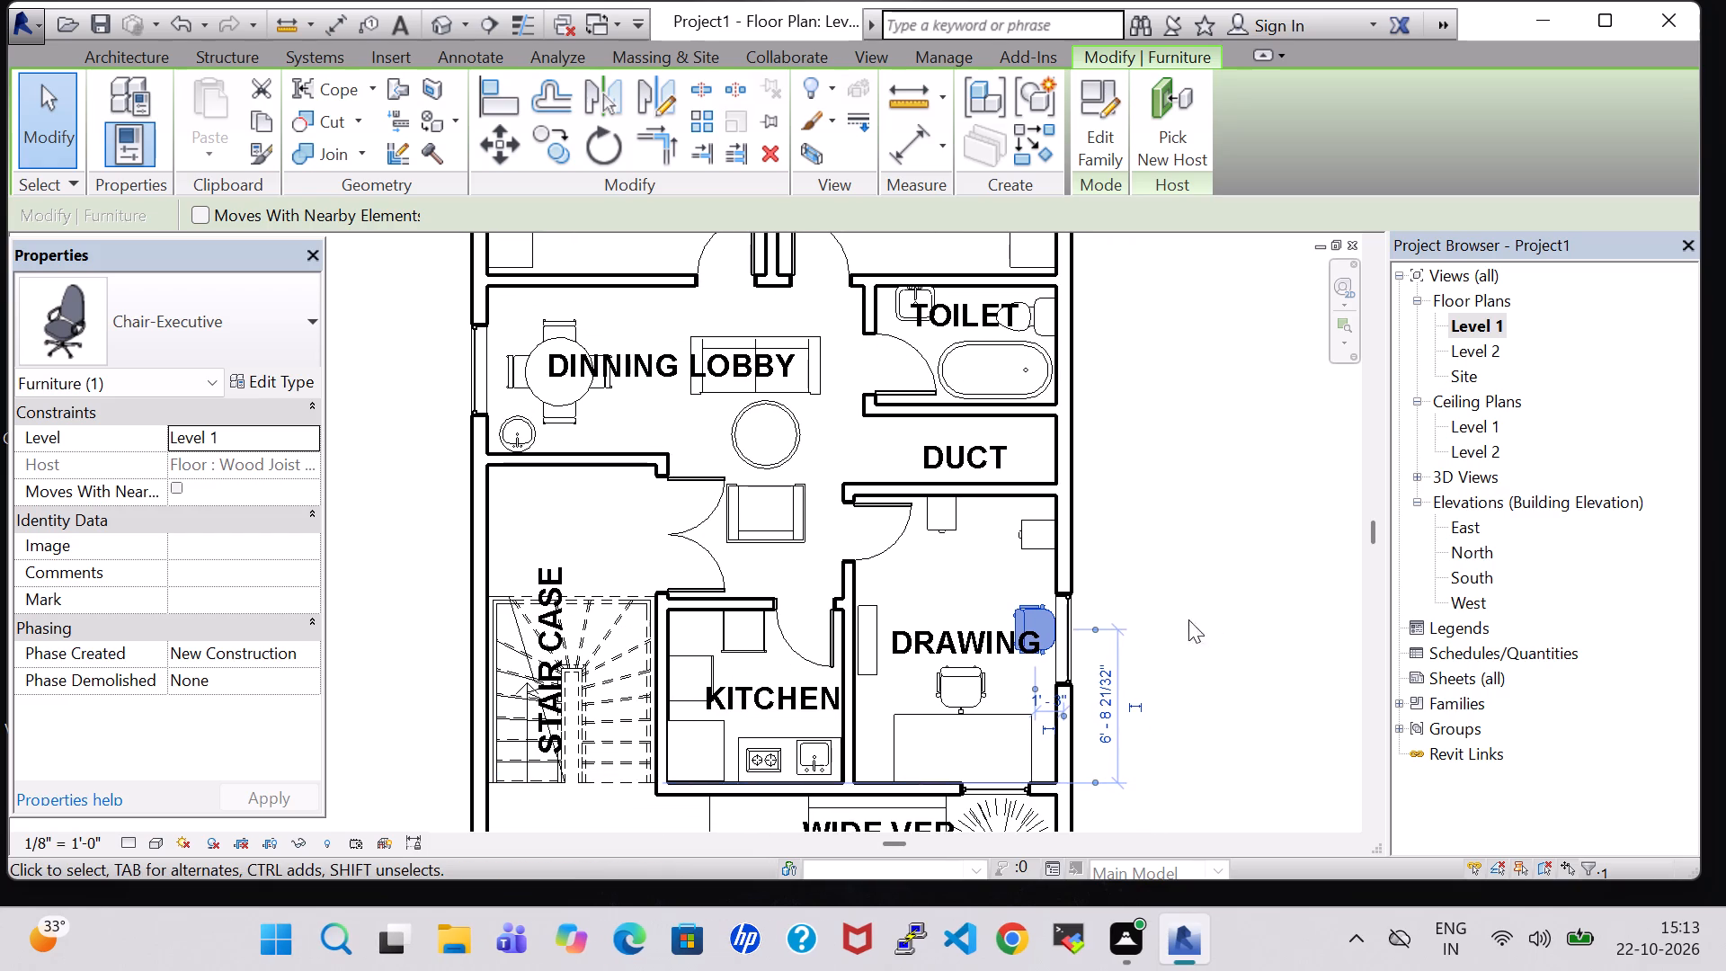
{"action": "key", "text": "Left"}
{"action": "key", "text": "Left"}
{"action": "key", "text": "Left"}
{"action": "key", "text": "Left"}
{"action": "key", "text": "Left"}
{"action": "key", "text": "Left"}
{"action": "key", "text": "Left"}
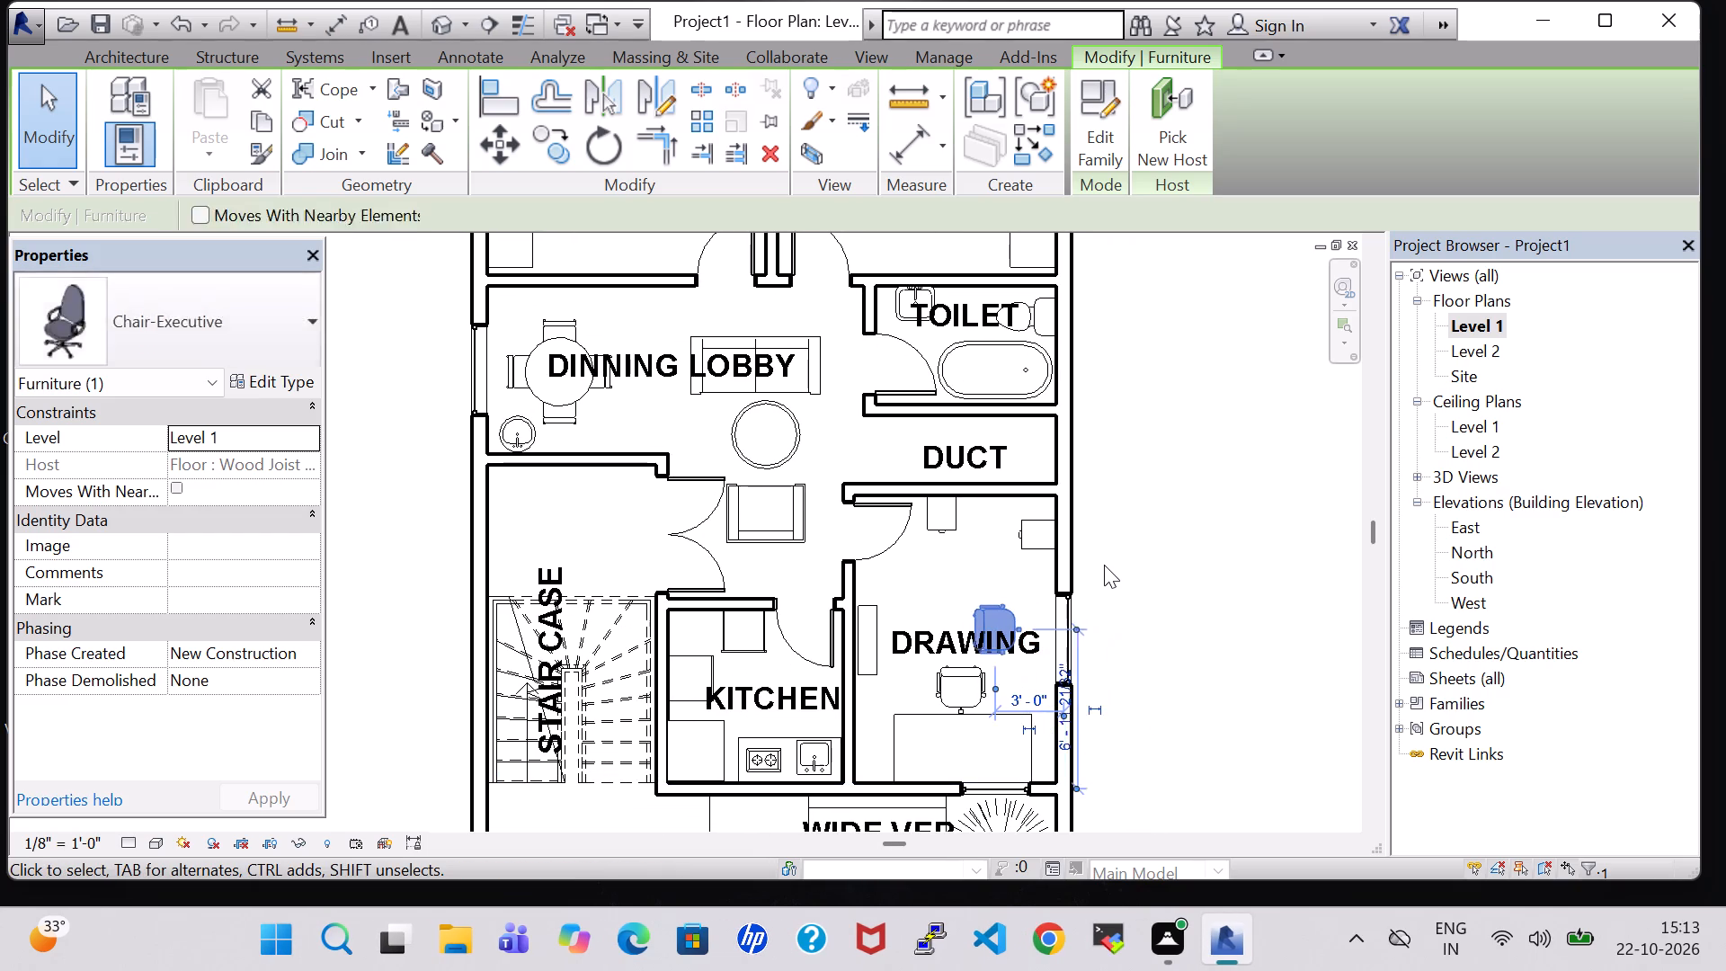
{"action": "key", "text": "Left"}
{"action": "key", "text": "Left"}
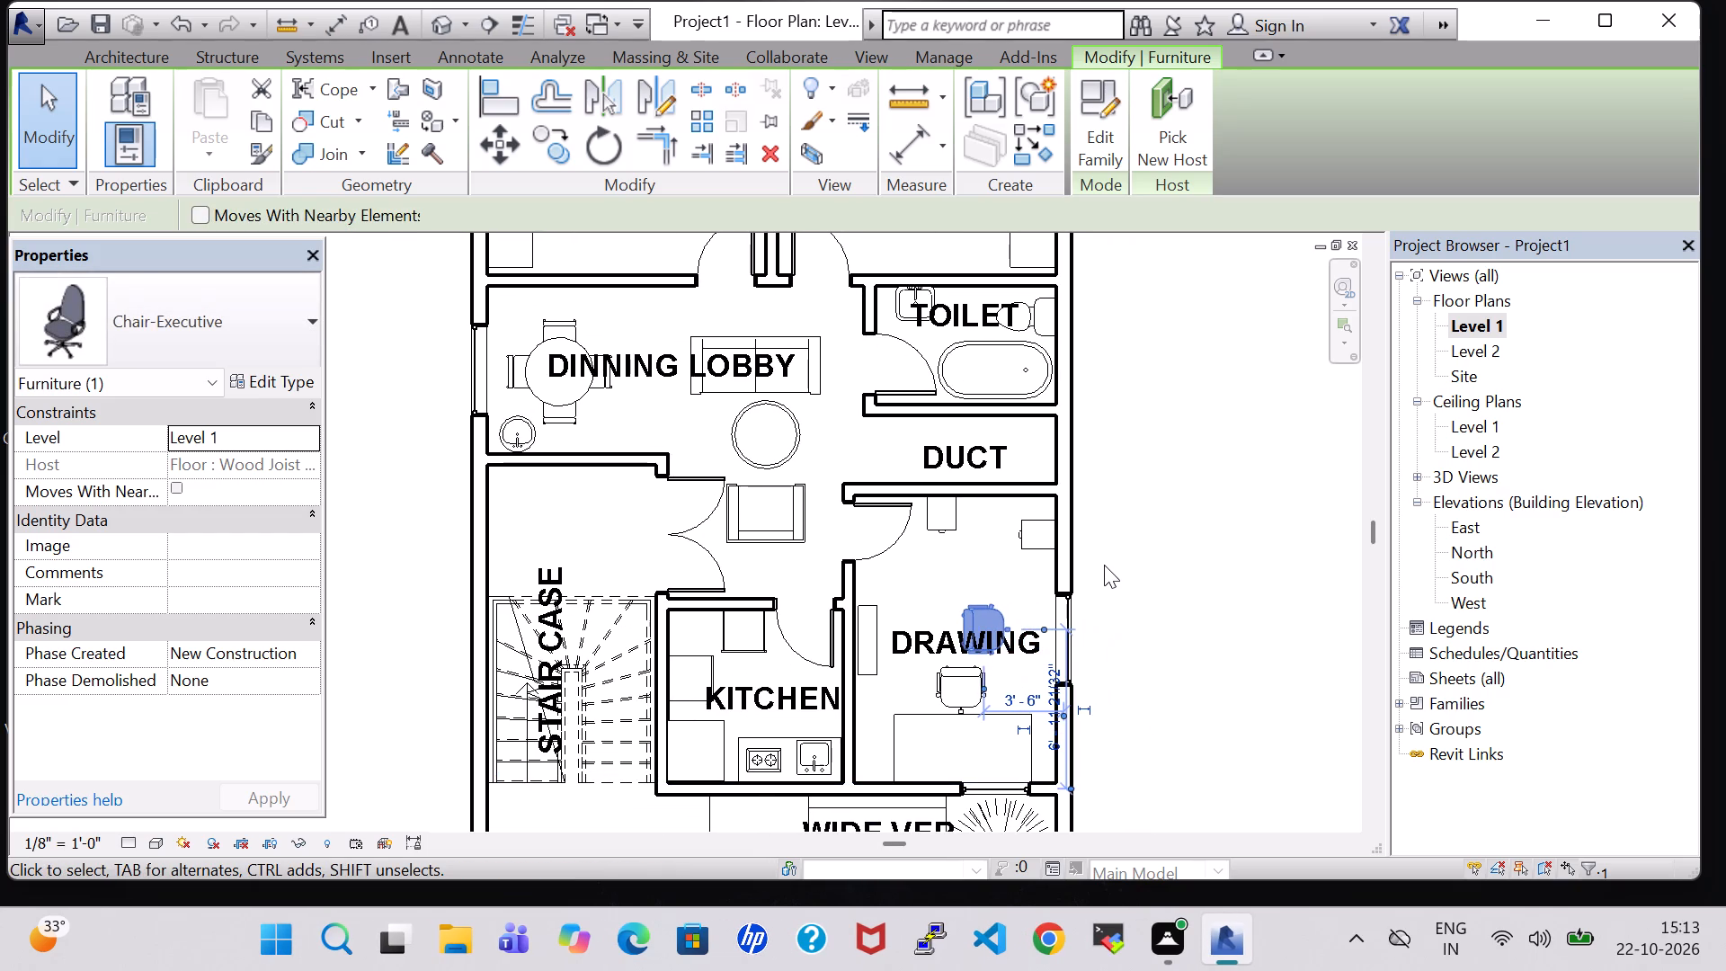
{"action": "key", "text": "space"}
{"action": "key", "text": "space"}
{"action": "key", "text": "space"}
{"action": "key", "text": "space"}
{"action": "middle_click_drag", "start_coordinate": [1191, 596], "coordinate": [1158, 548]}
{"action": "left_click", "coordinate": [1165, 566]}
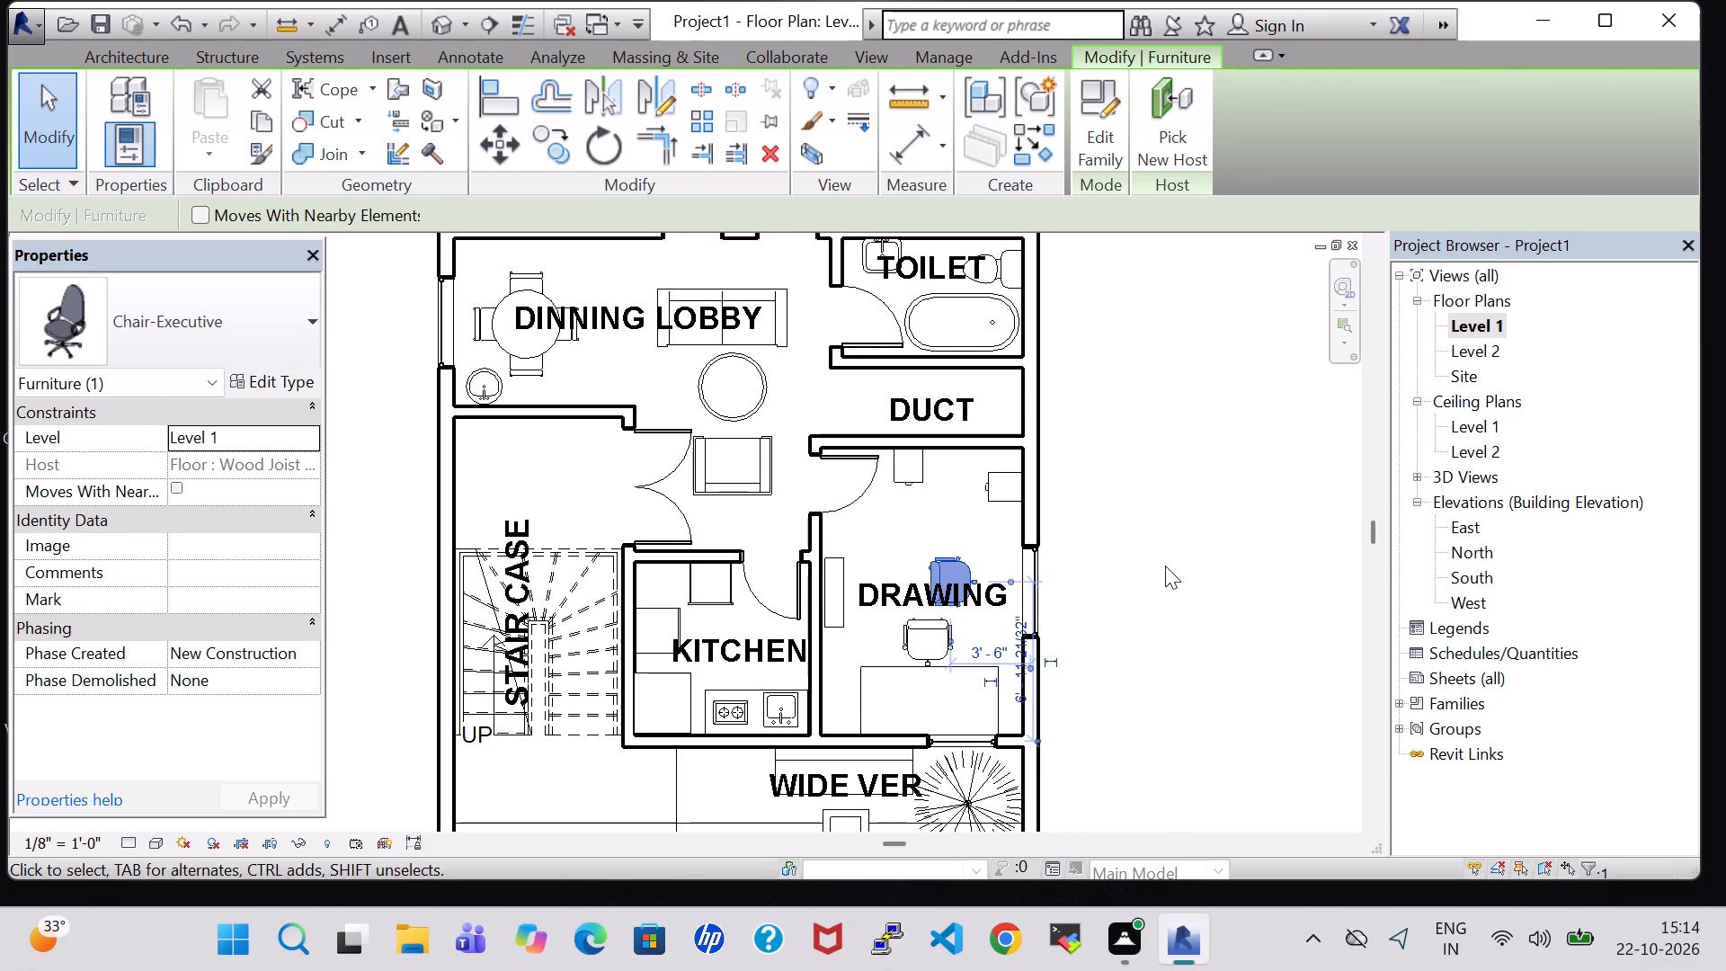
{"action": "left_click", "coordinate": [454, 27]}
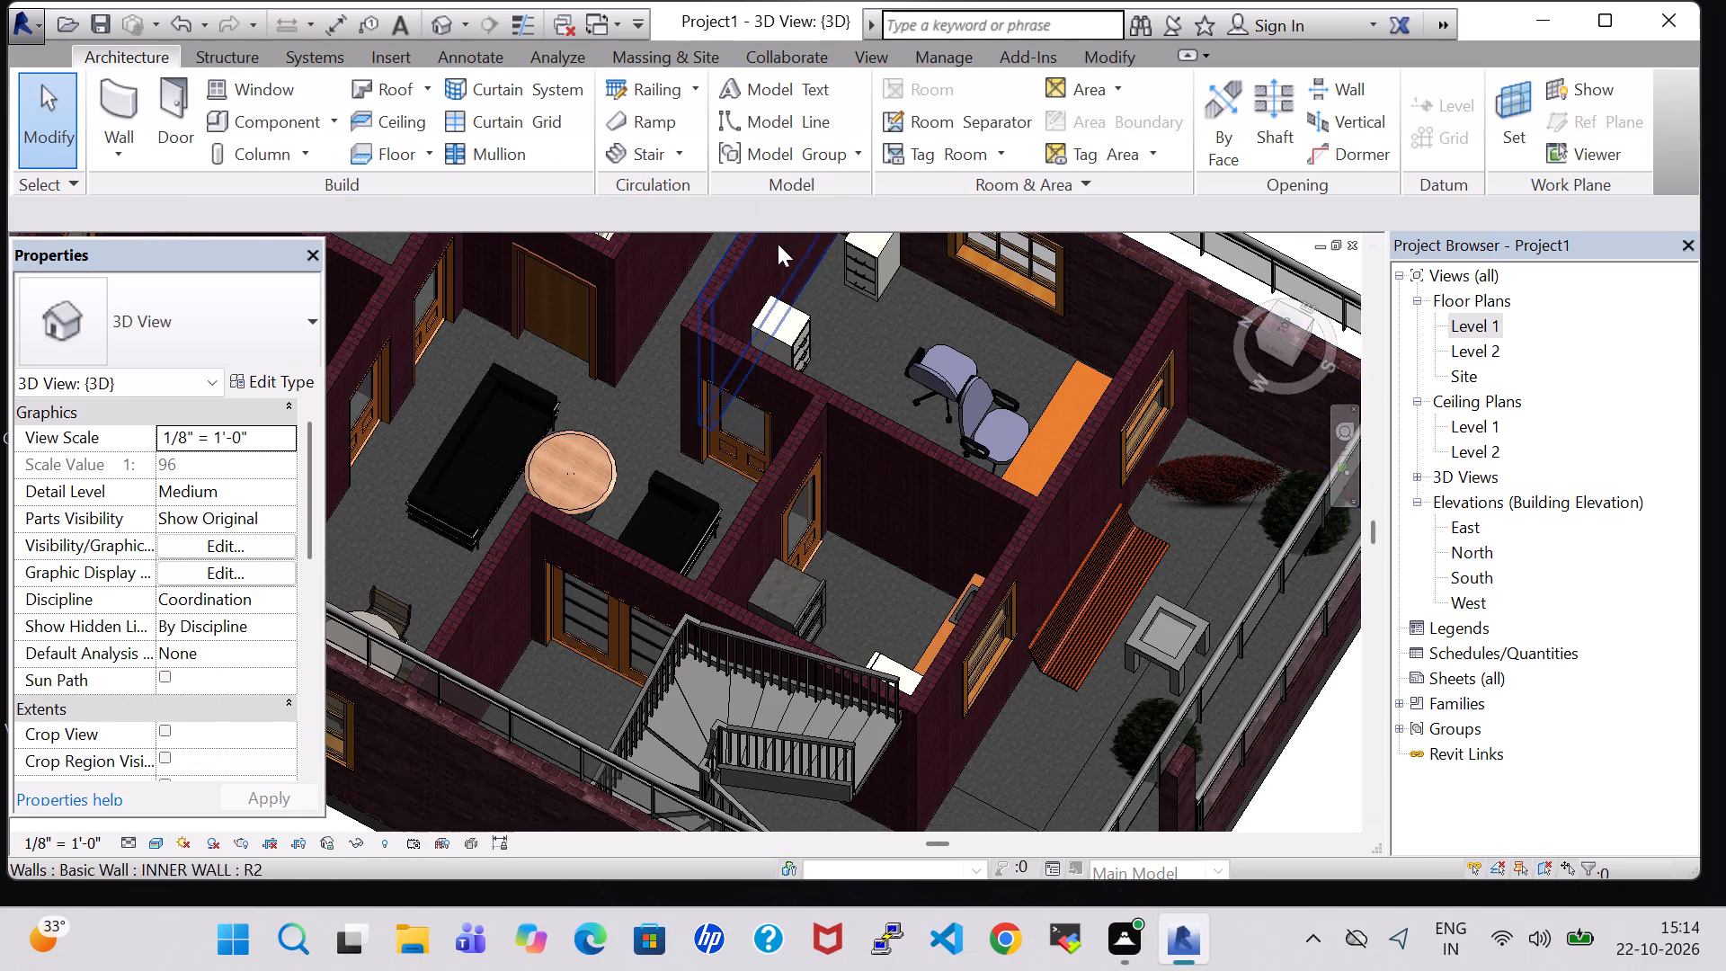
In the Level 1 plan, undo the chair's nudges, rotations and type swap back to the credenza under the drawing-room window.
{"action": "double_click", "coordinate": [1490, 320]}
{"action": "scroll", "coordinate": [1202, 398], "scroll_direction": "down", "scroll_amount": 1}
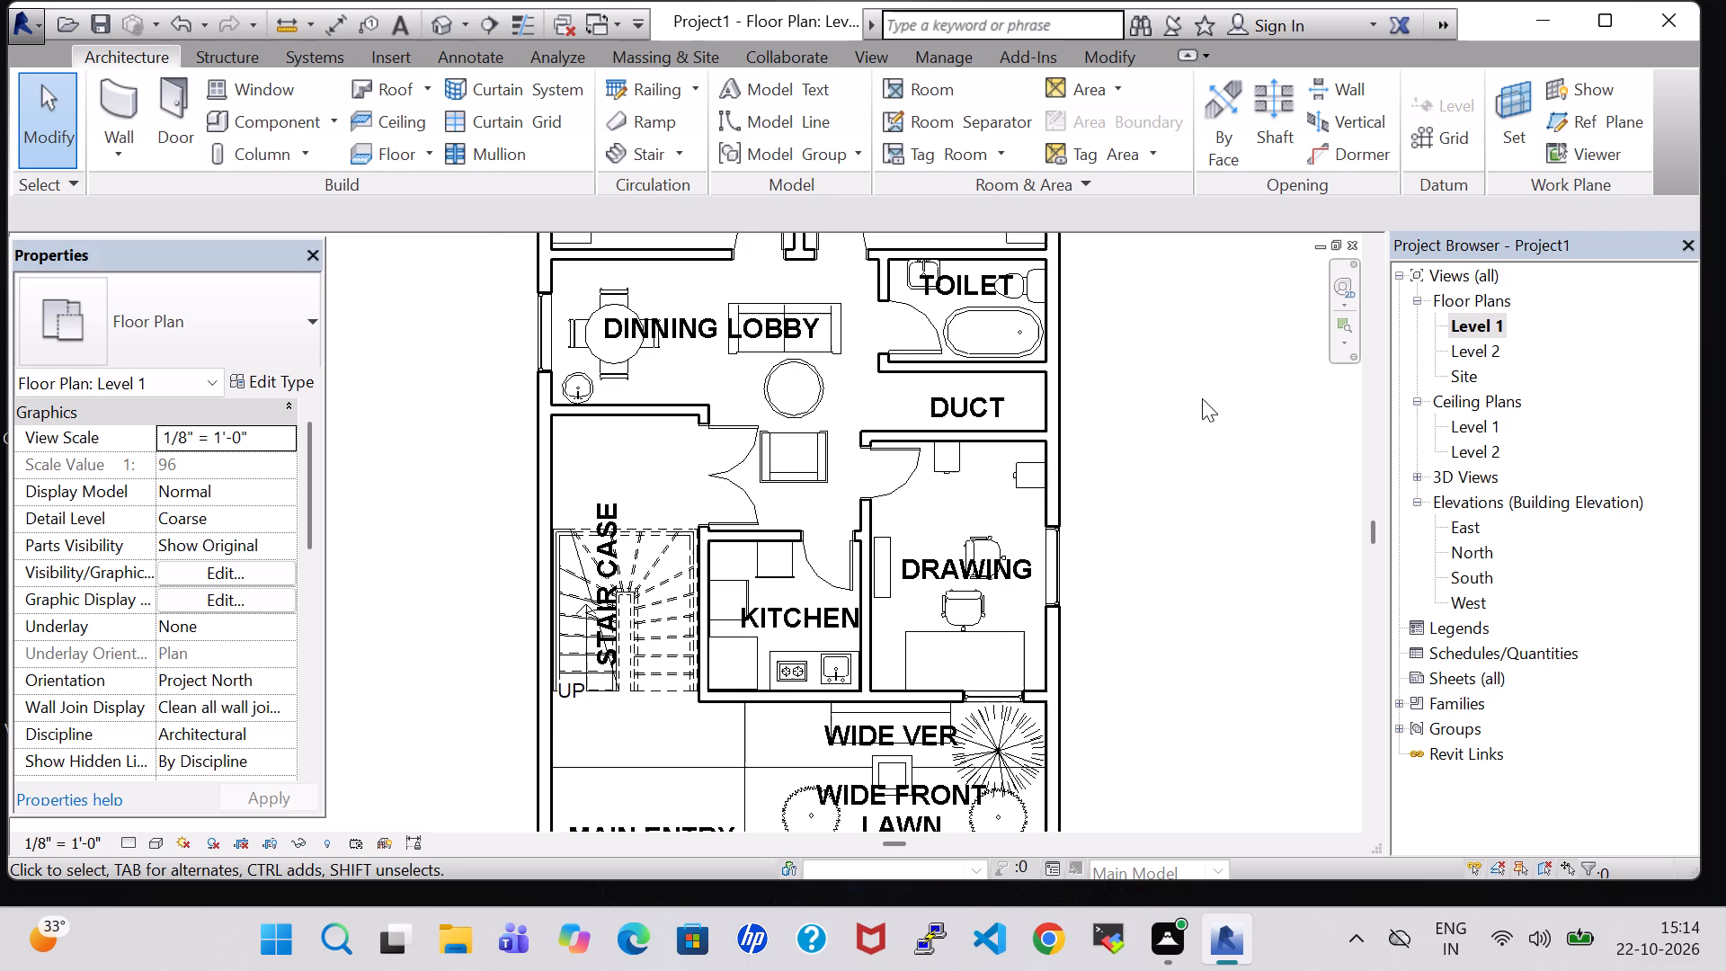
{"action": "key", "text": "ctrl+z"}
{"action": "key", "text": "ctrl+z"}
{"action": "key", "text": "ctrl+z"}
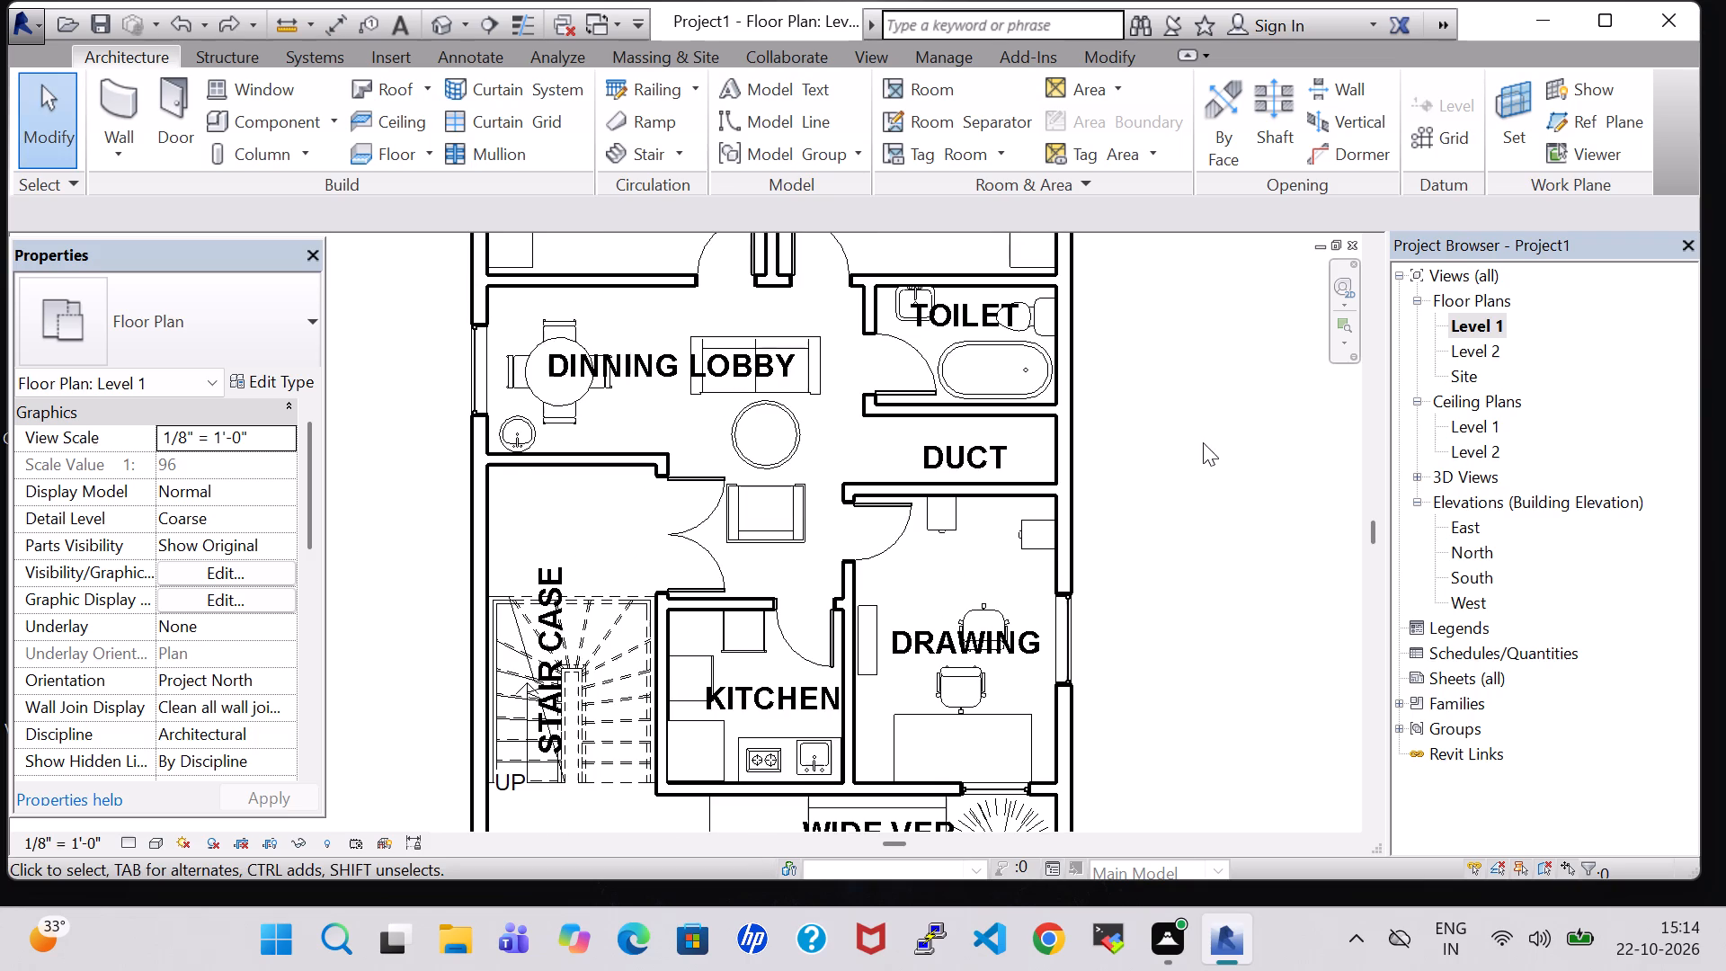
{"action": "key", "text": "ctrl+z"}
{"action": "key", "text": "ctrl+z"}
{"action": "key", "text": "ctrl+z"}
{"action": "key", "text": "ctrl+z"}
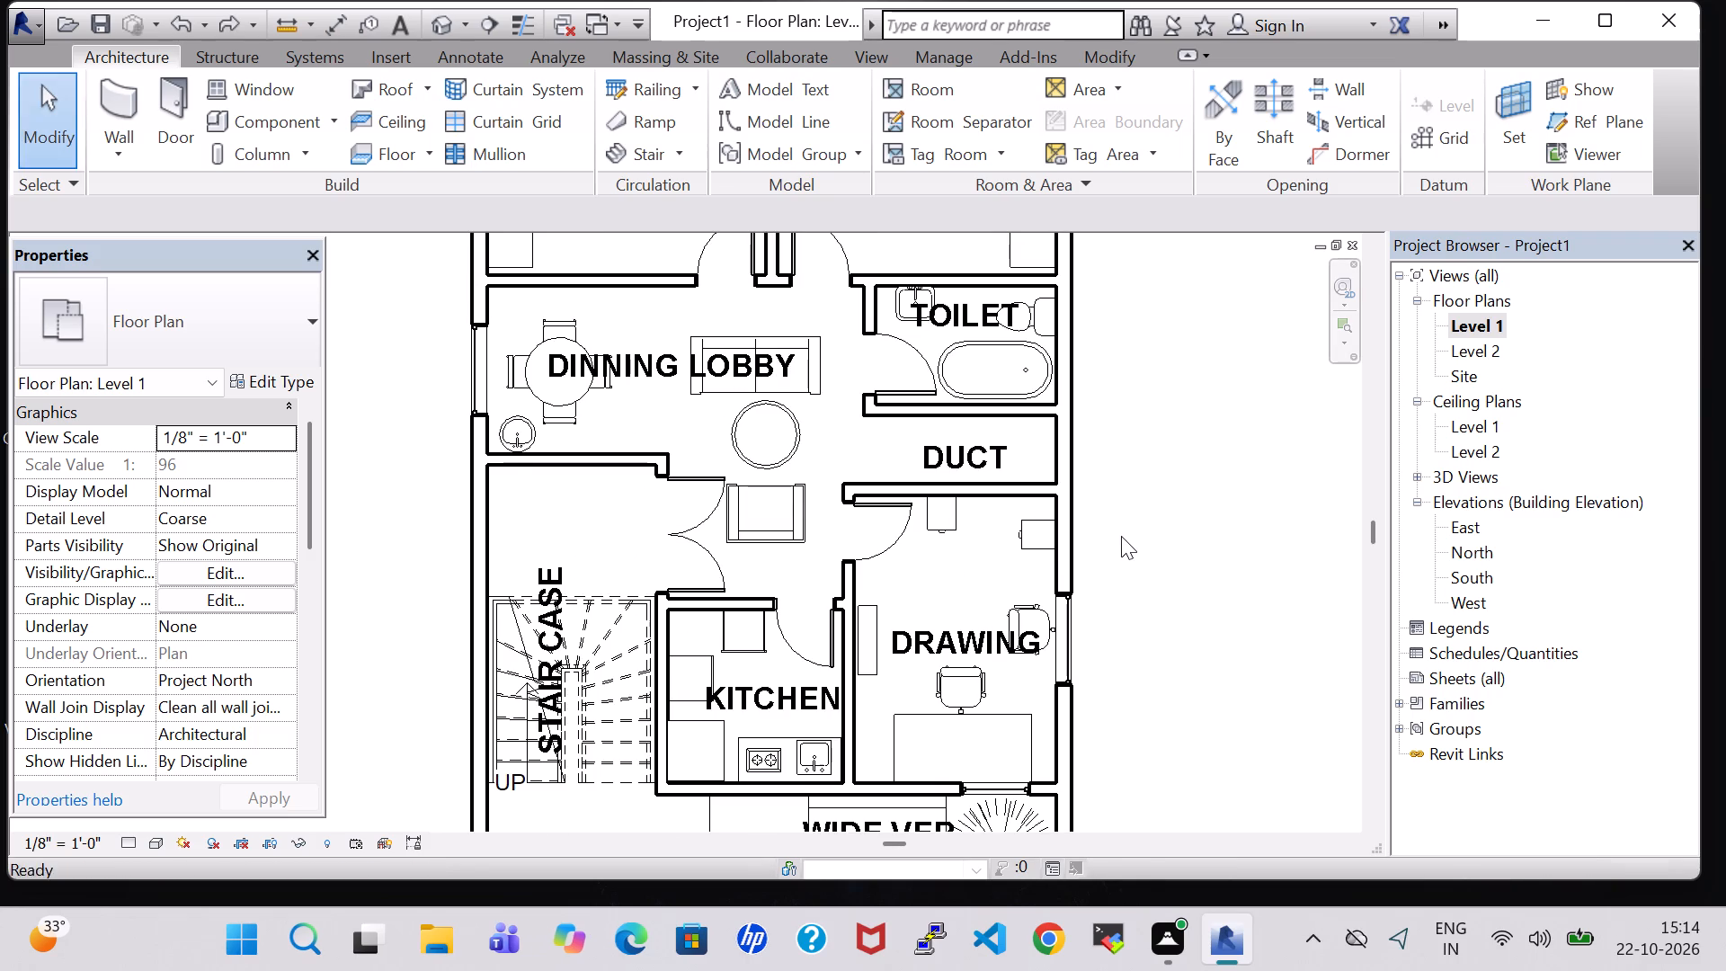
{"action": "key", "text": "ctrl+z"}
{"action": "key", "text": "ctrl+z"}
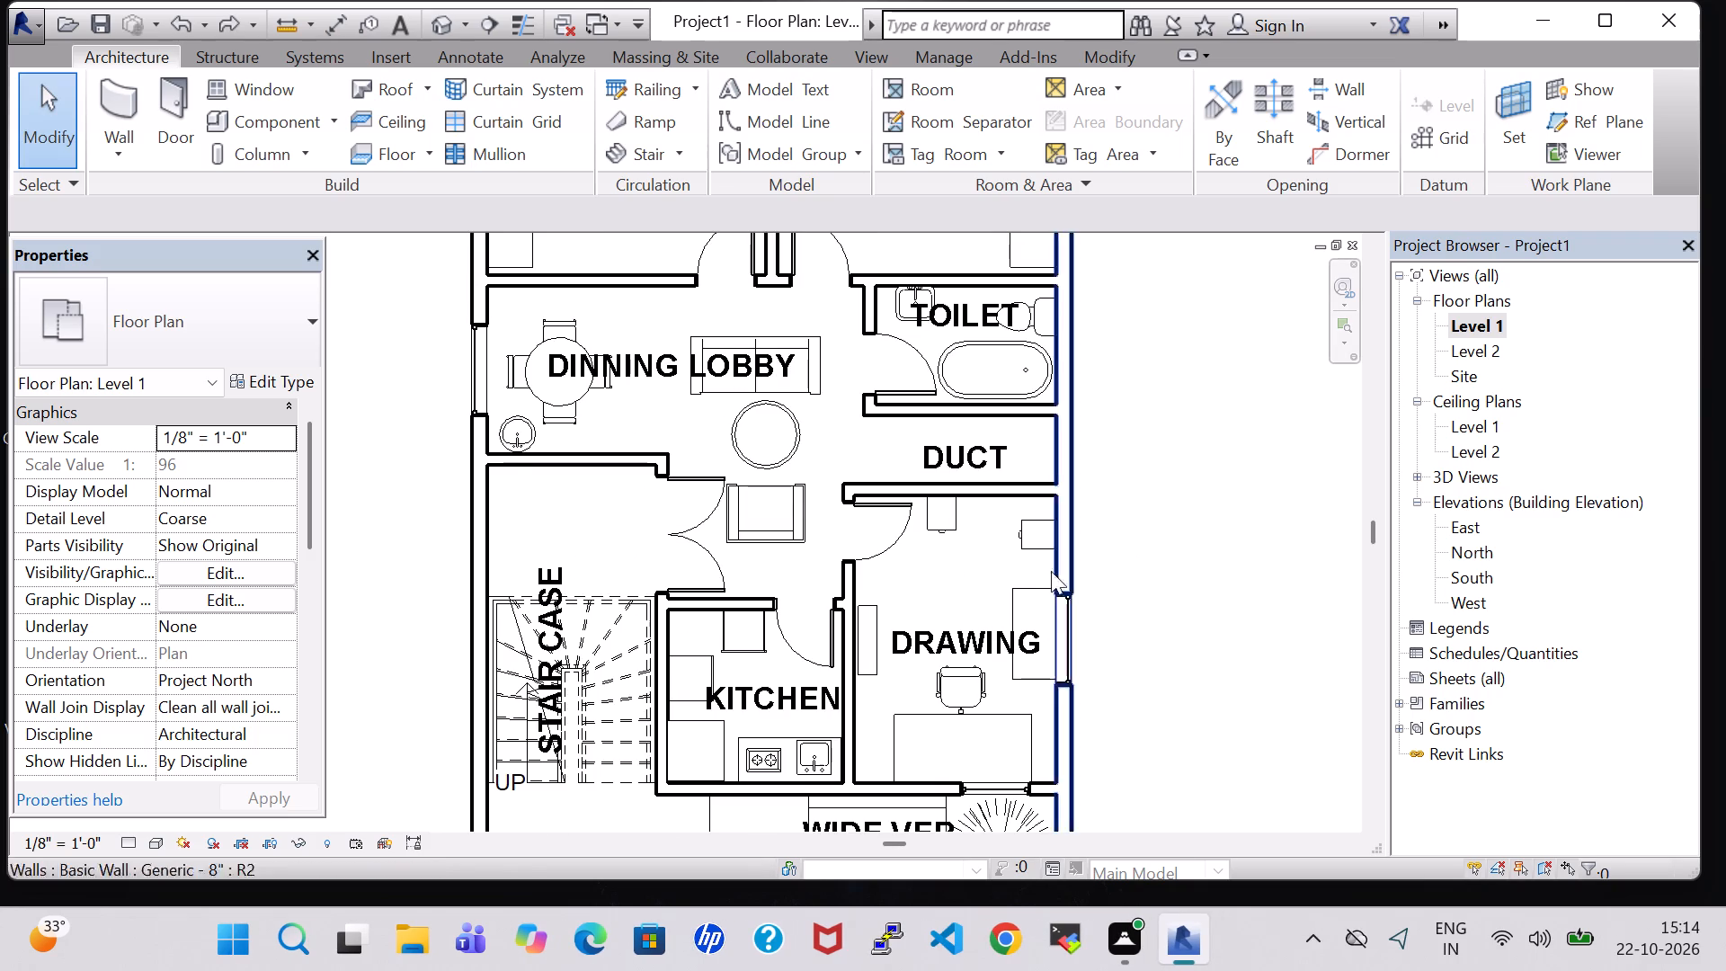
Place a rotated Chair-Executive component in the drawing room on the room side of the credenza, about 3' 9" from the east wall.
{"action": "left_click", "coordinate": [250, 125]}
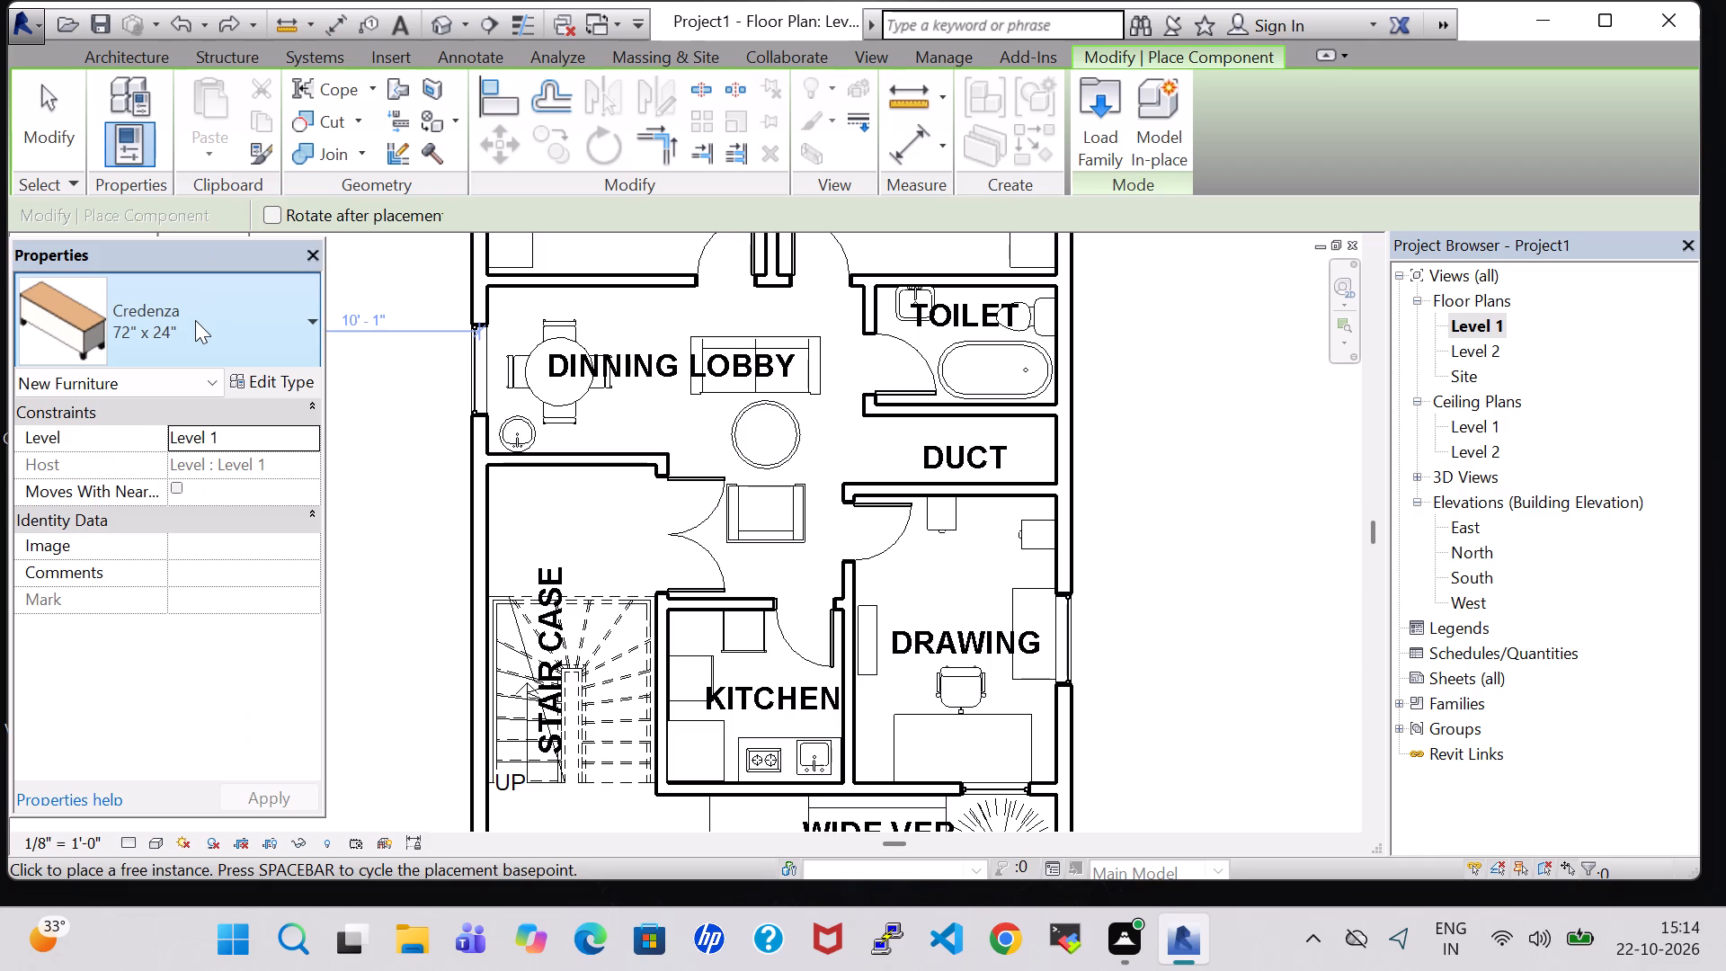
{"action": "left_click", "coordinate": [195, 320]}
{"action": "scroll", "coordinate": [173, 522], "scroll_direction": "up", "scroll_amount": 1}
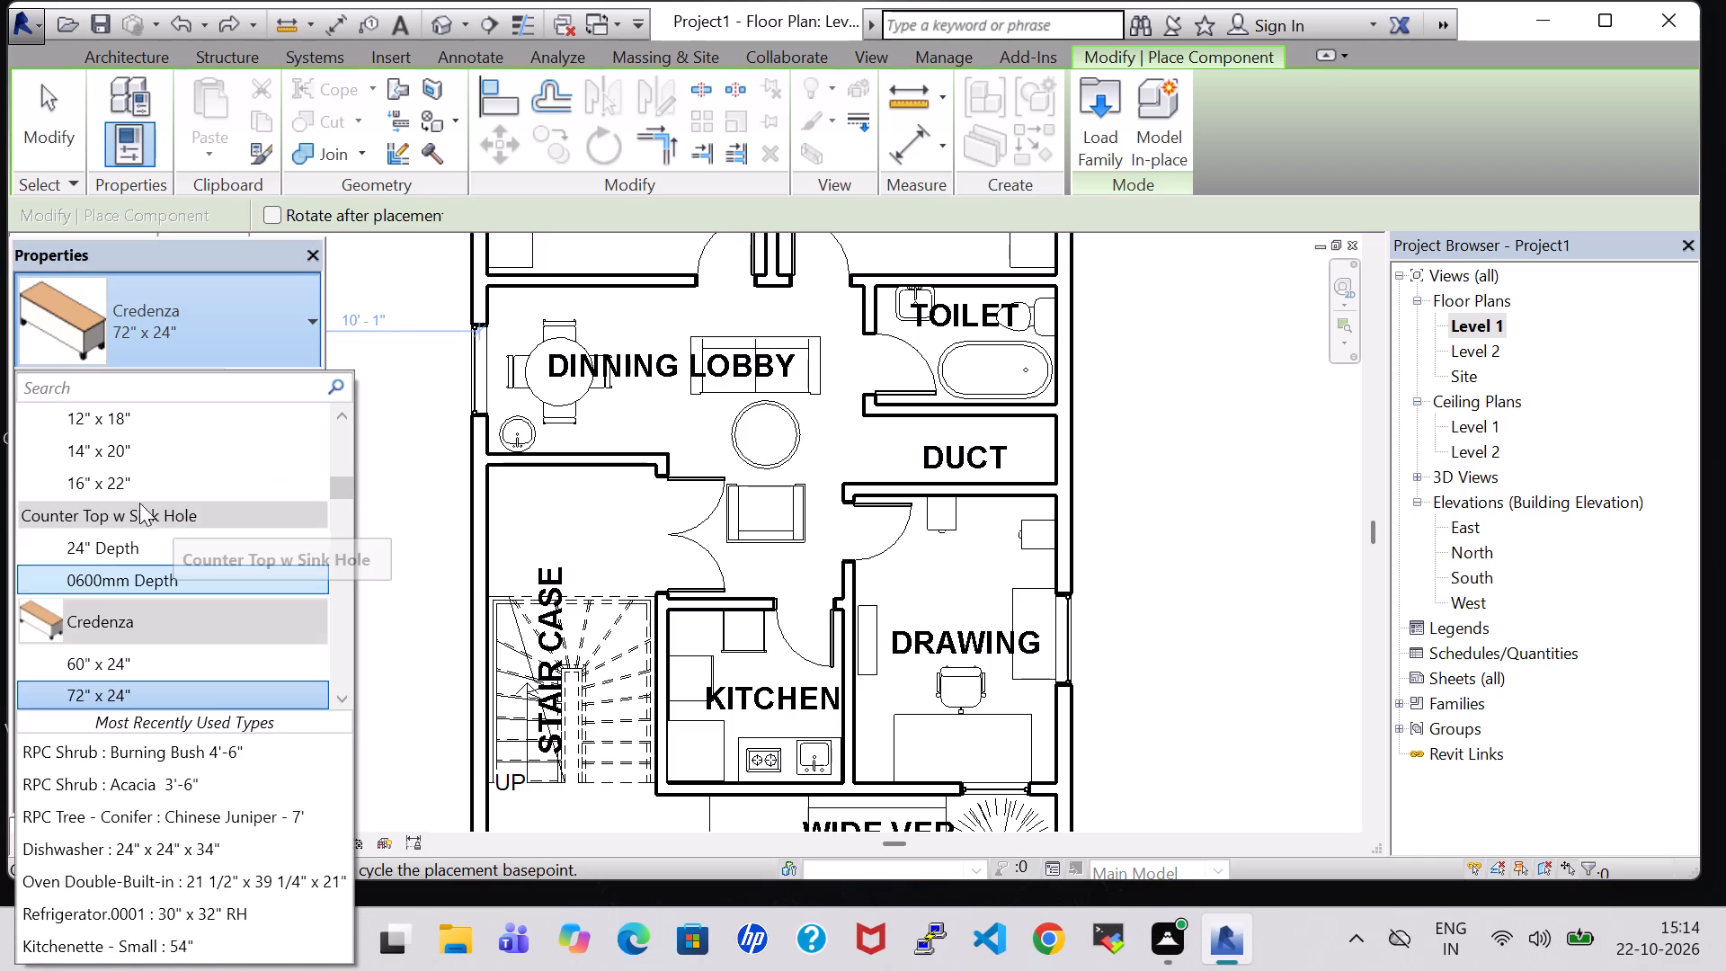
{"action": "scroll", "coordinate": [109, 582], "scroll_direction": "up", "scroll_amount": 3}
{"action": "left_click", "coordinate": [109, 557]}
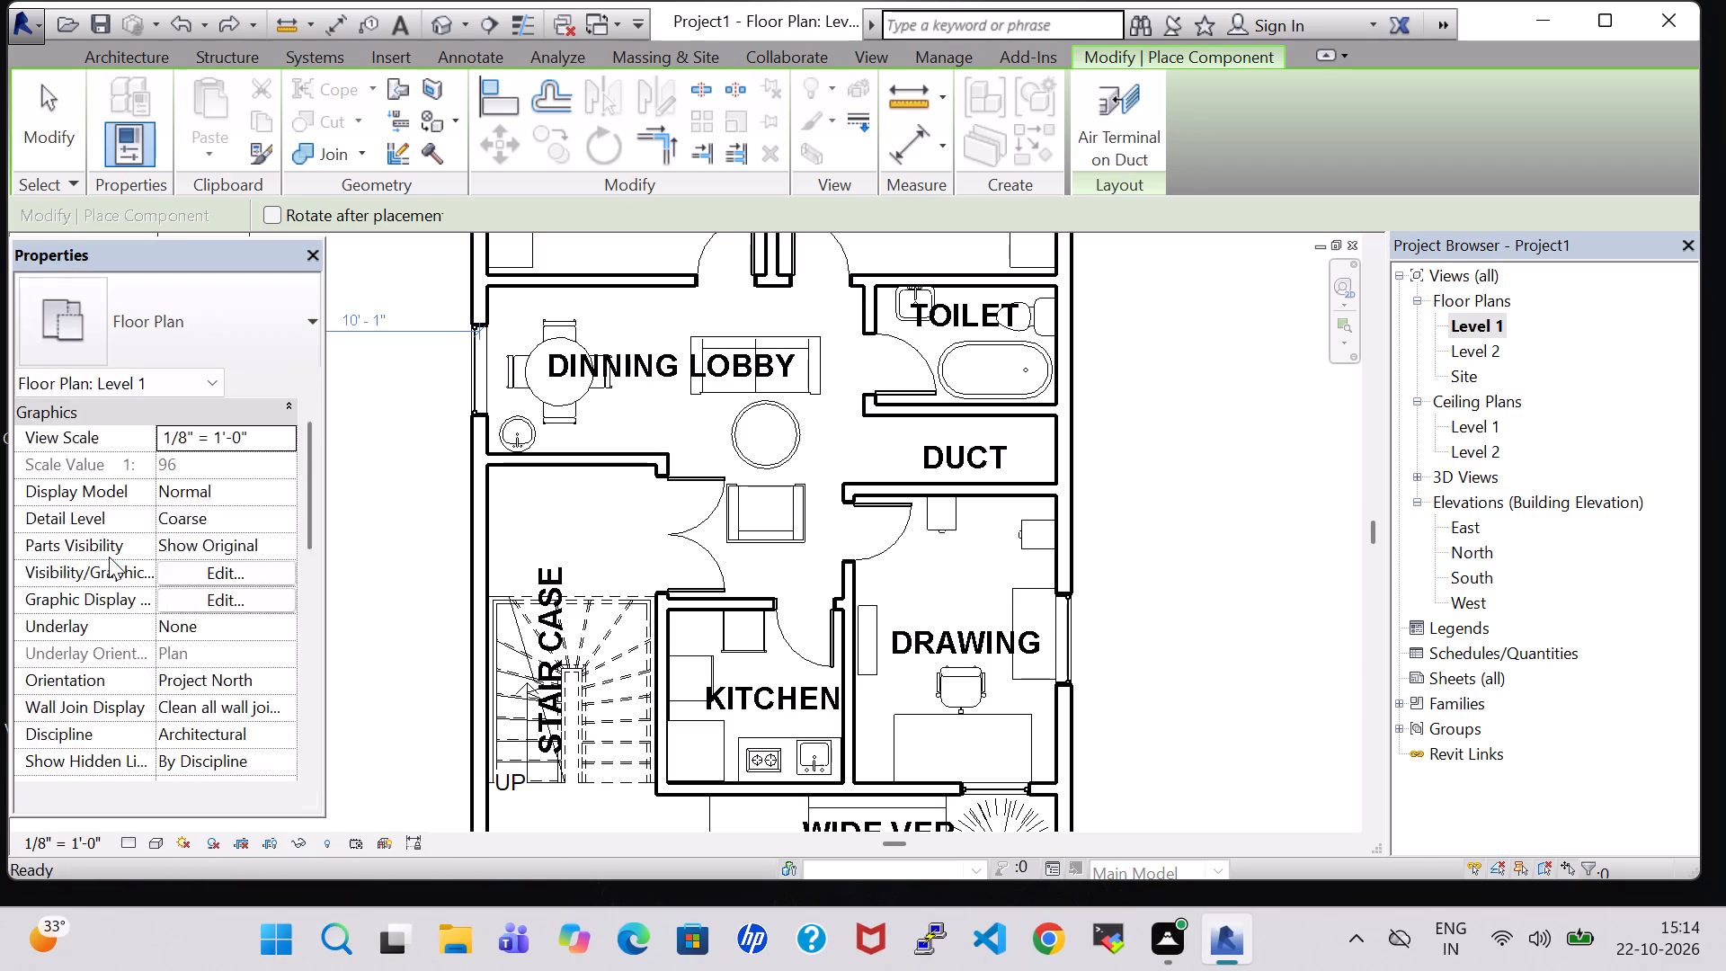
{"action": "scroll", "coordinate": [956, 632], "scroll_direction": "up", "scroll_amount": 3}
{"action": "key", "text": "space"}
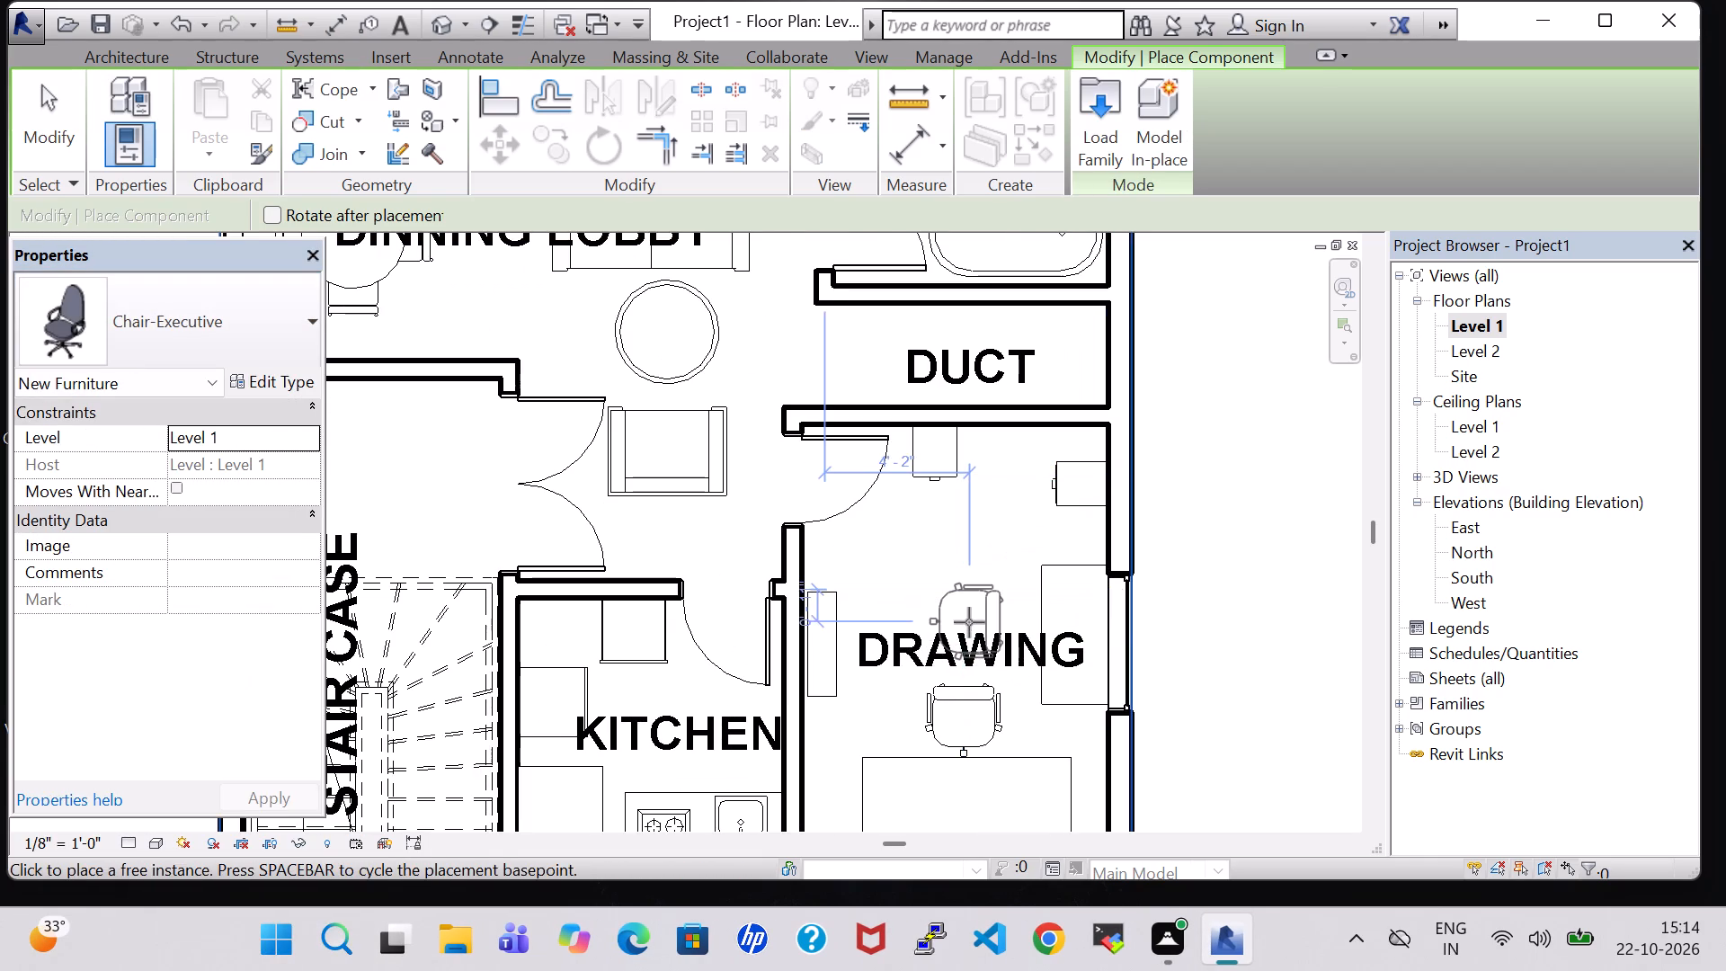
{"action": "key", "text": "space"}
{"action": "key", "text": "space"}
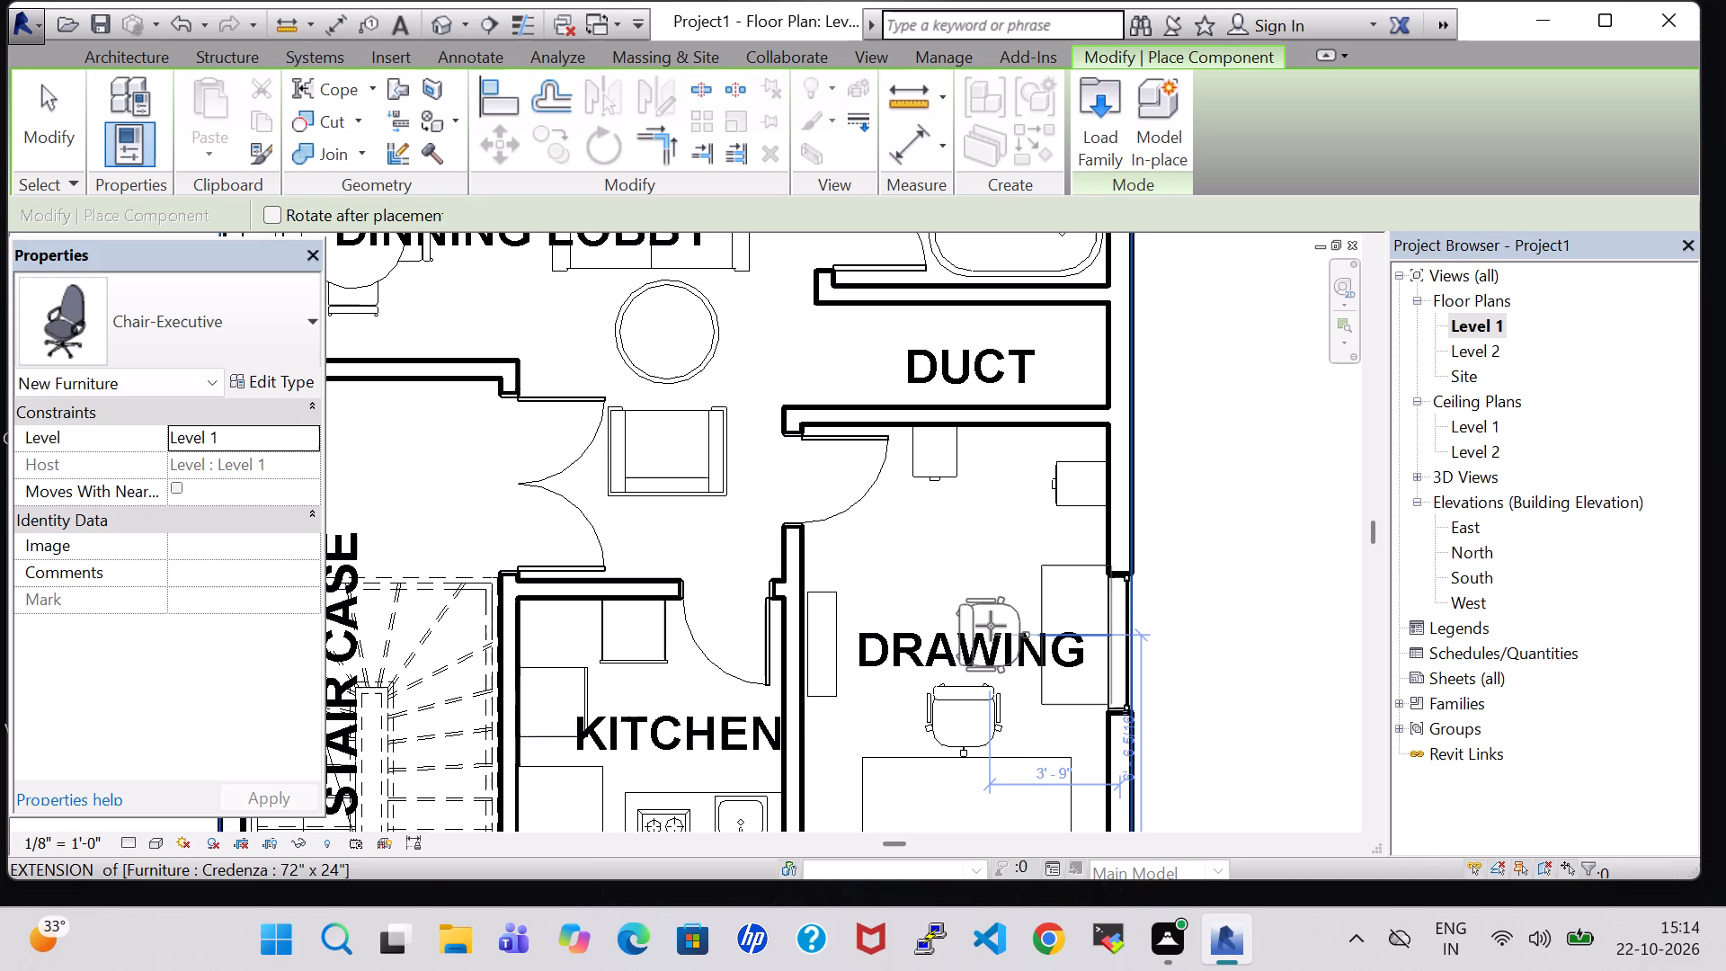
{"action": "left_click", "coordinate": [991, 626]}
{"action": "key", "text": "Escape"}
{"action": "key", "text": "Escape"}
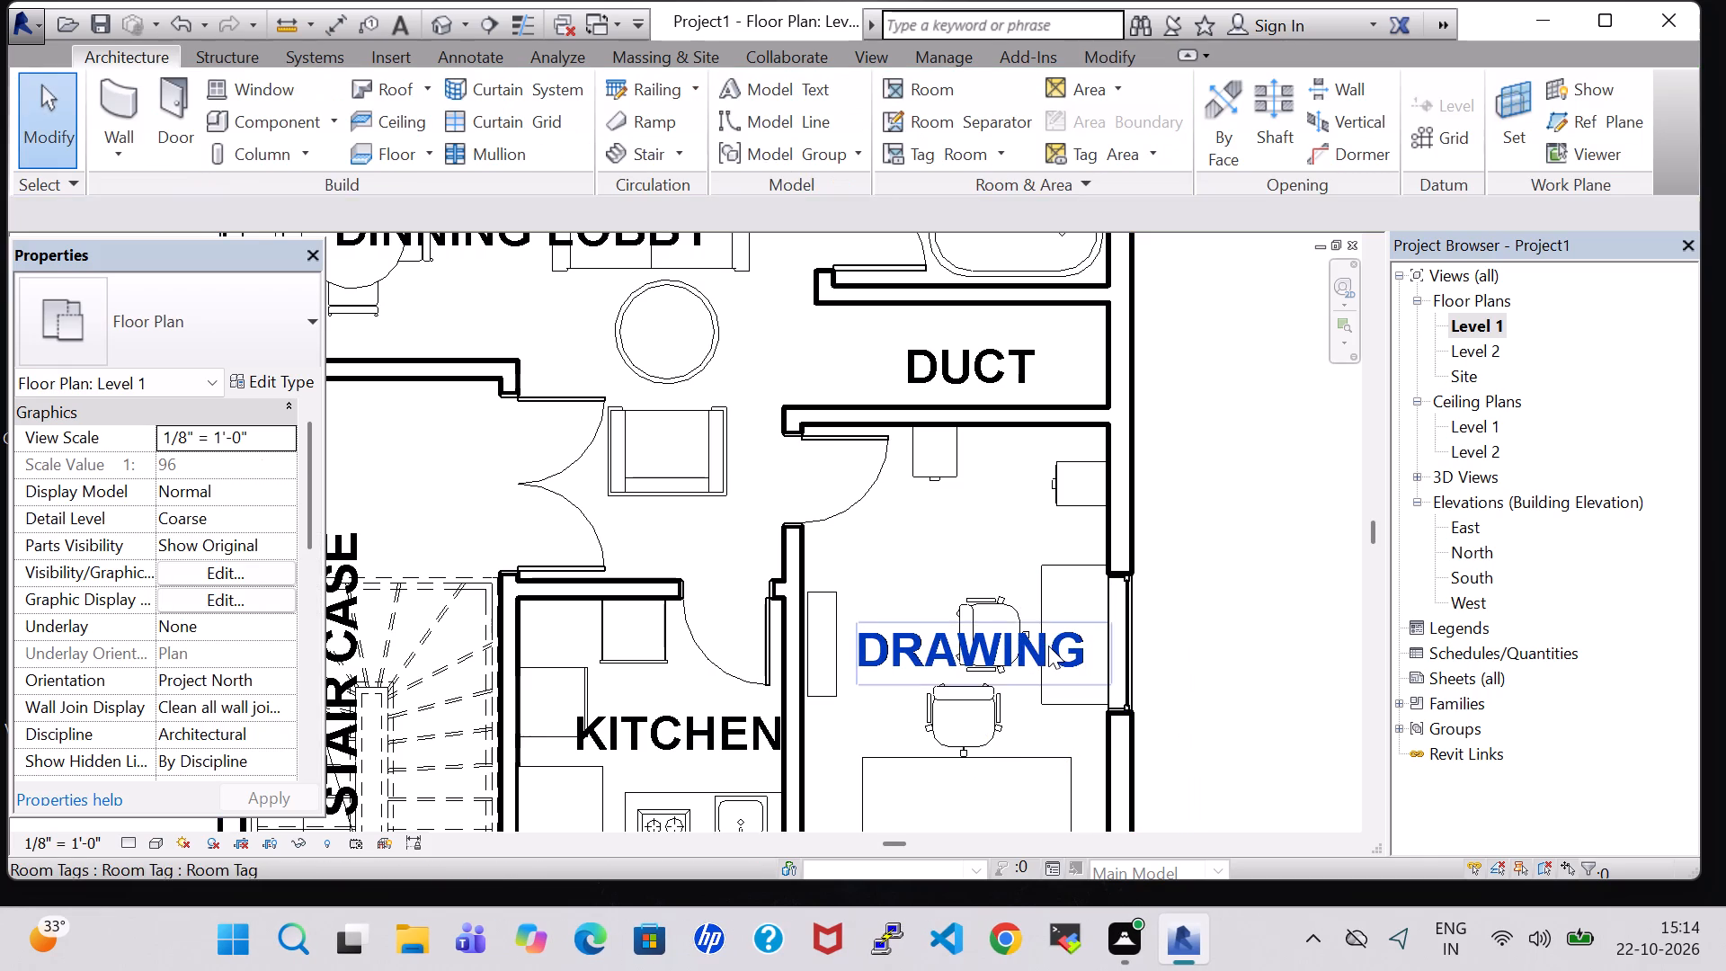
{"action": "scroll", "coordinate": [855, 490], "scroll_direction": "down", "scroll_amount": 3}
{"action": "key", "text": "Escape"}
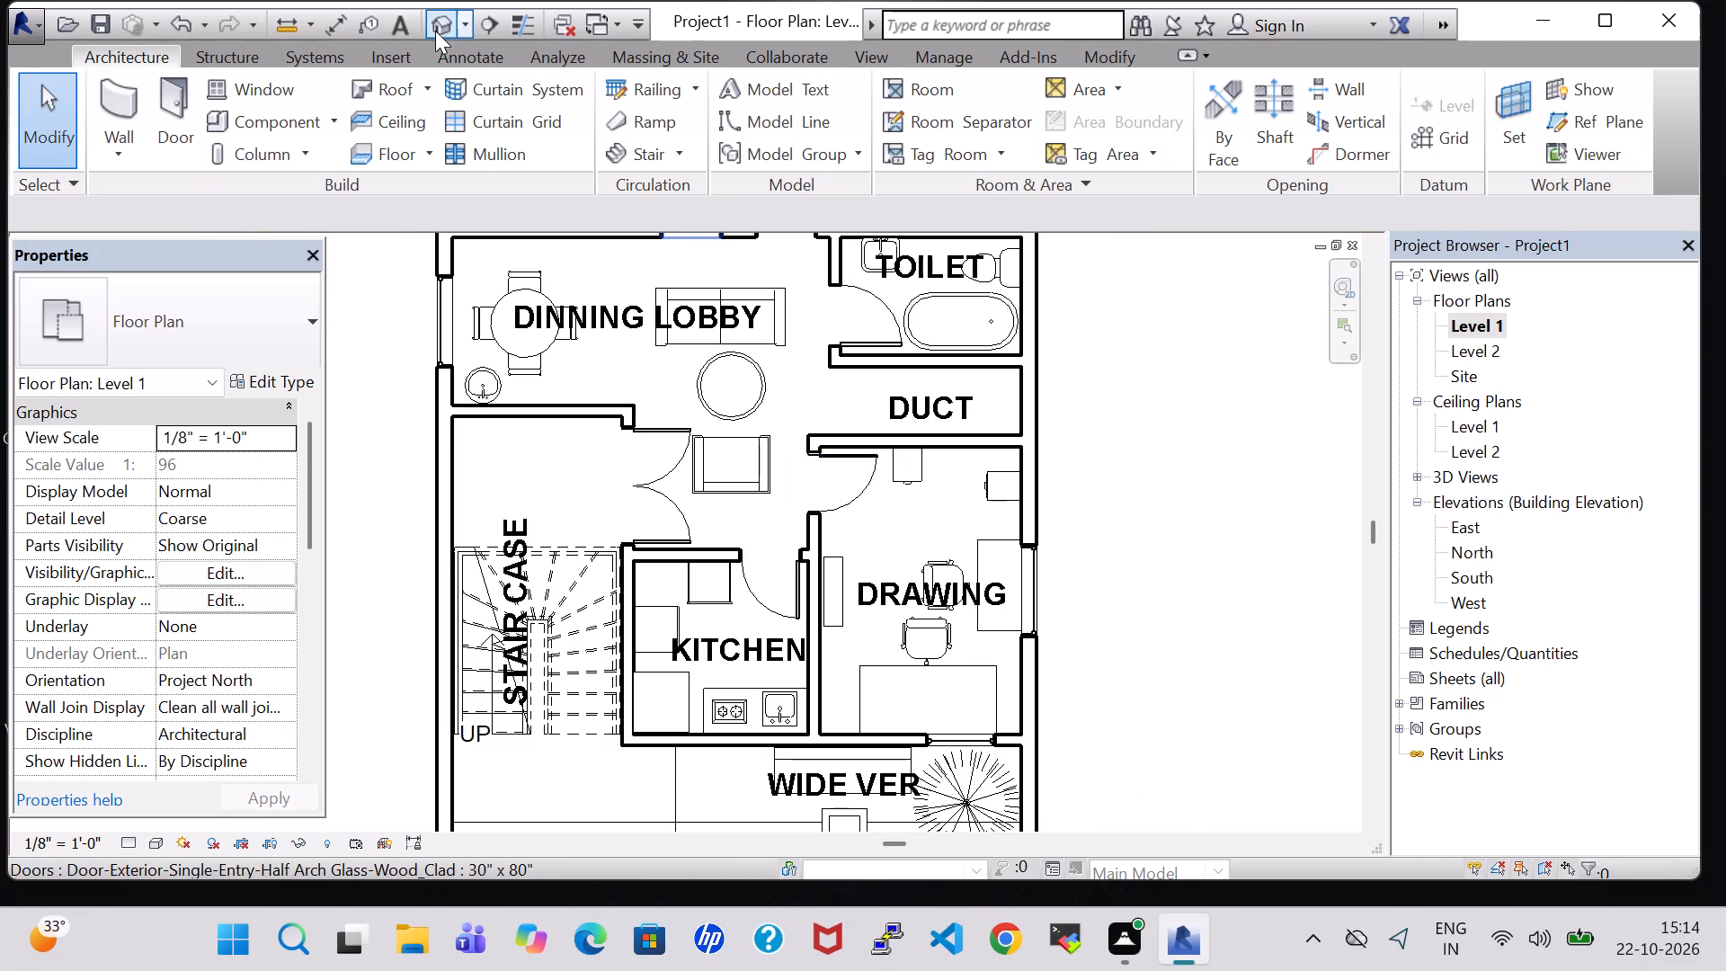
Examine the placement of the new executive chair, credenza and desk in the drawing room in 3D.
{"action": "left_click", "coordinate": [438, 29]}
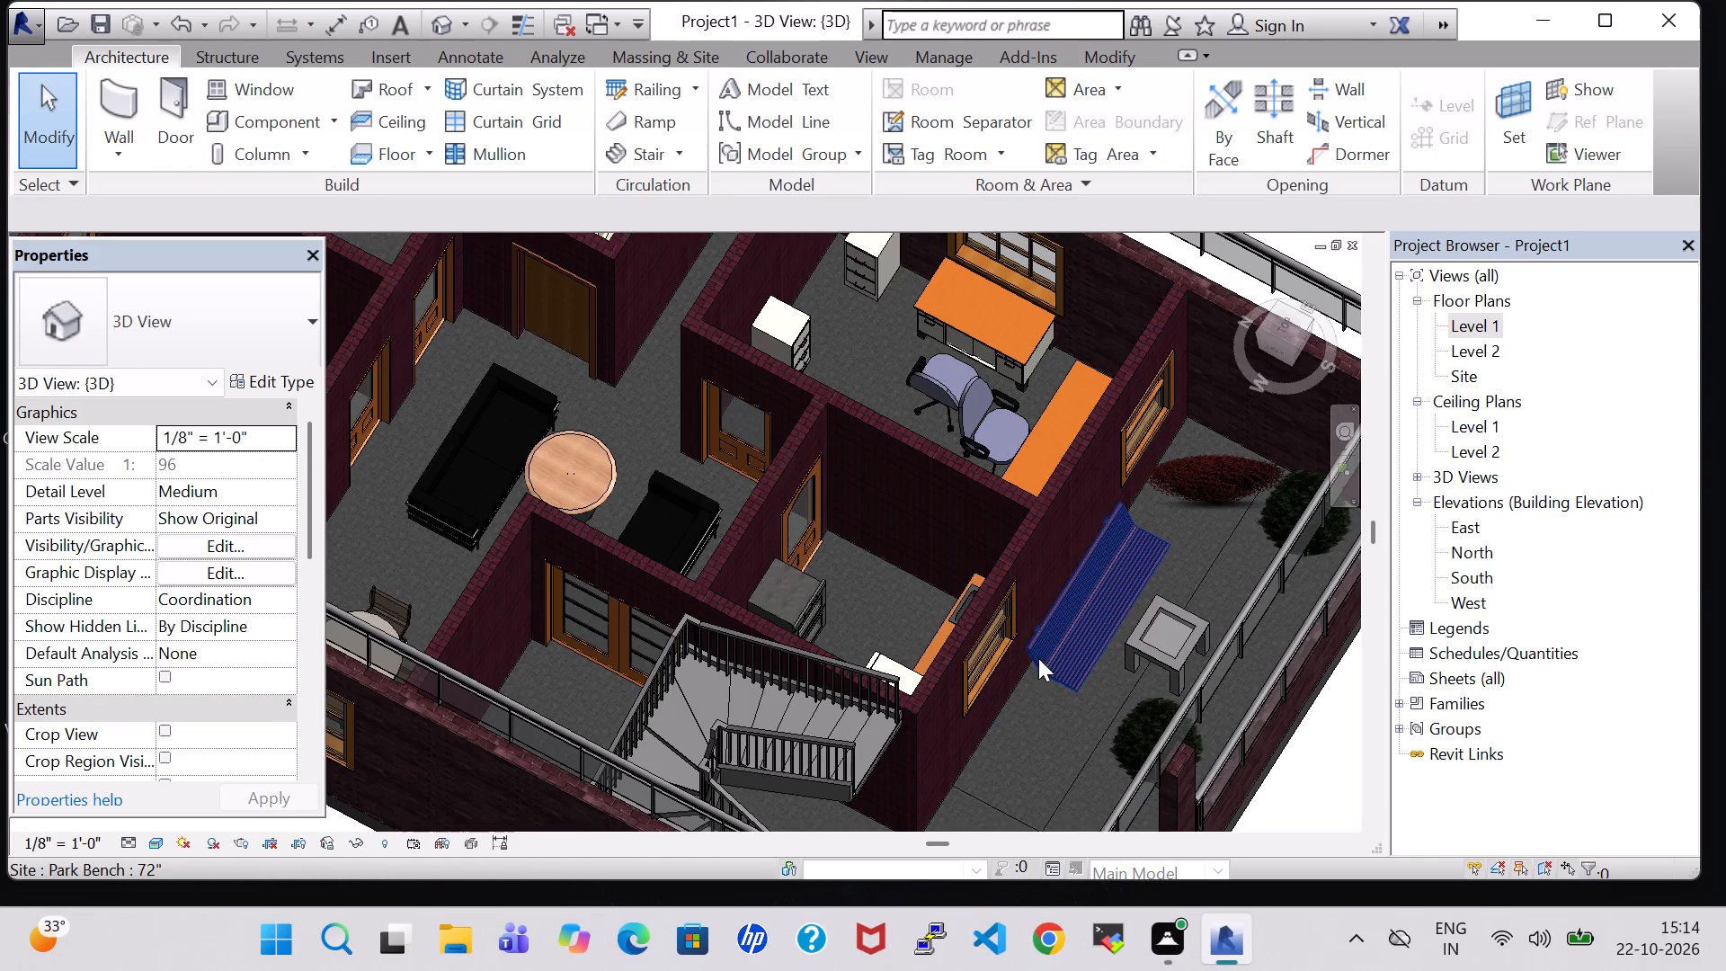
{"action": "middle_click_drag", "start_coordinate": [1046, 739], "coordinate": [1087, 707], "text": "shift"}
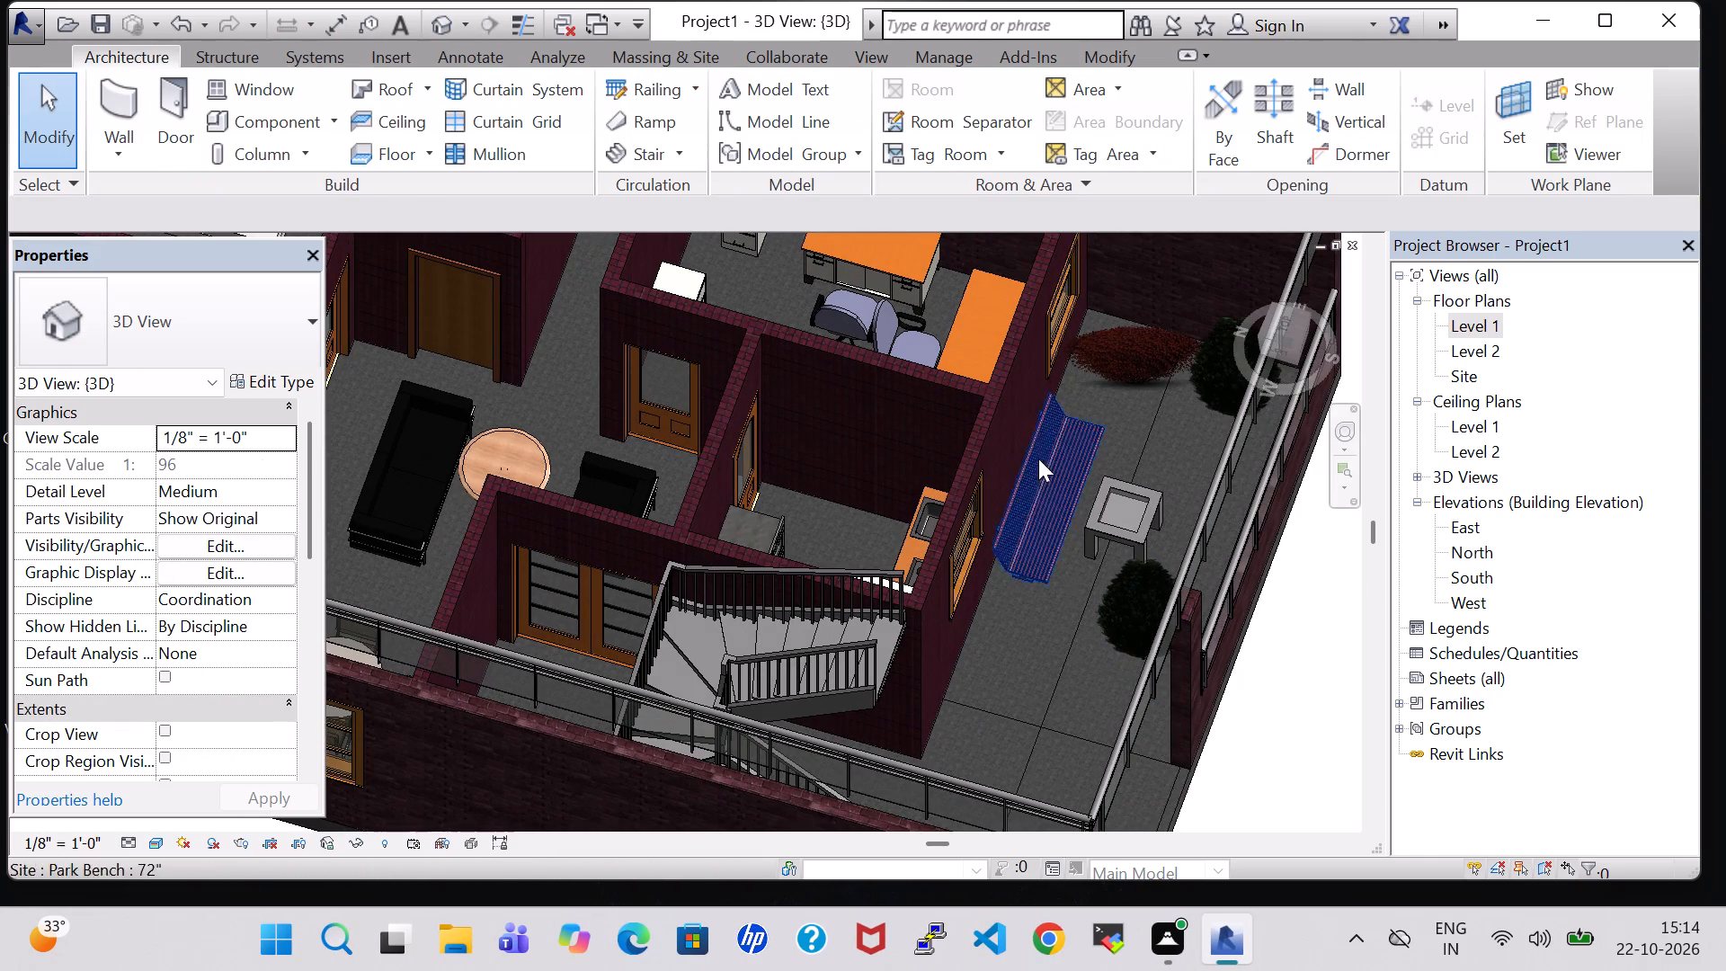
{"action": "middle_click_drag", "start_coordinate": [805, 455], "coordinate": [805, 684]}
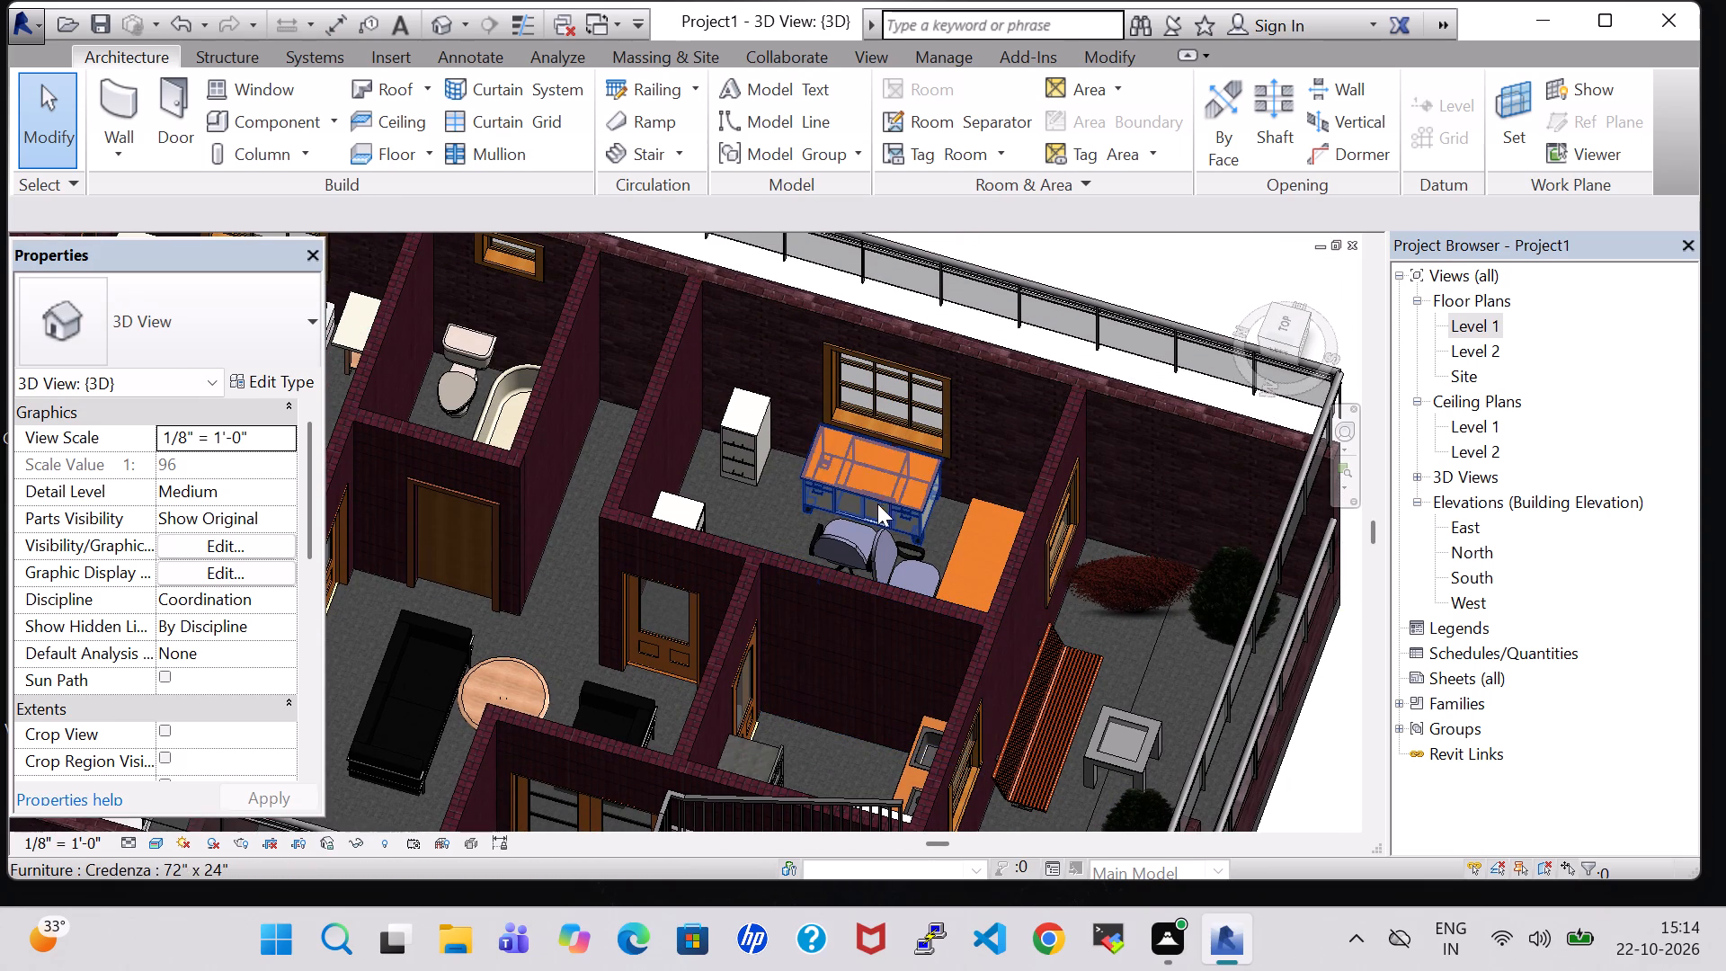
{"action": "left_click", "coordinate": [883, 487]}
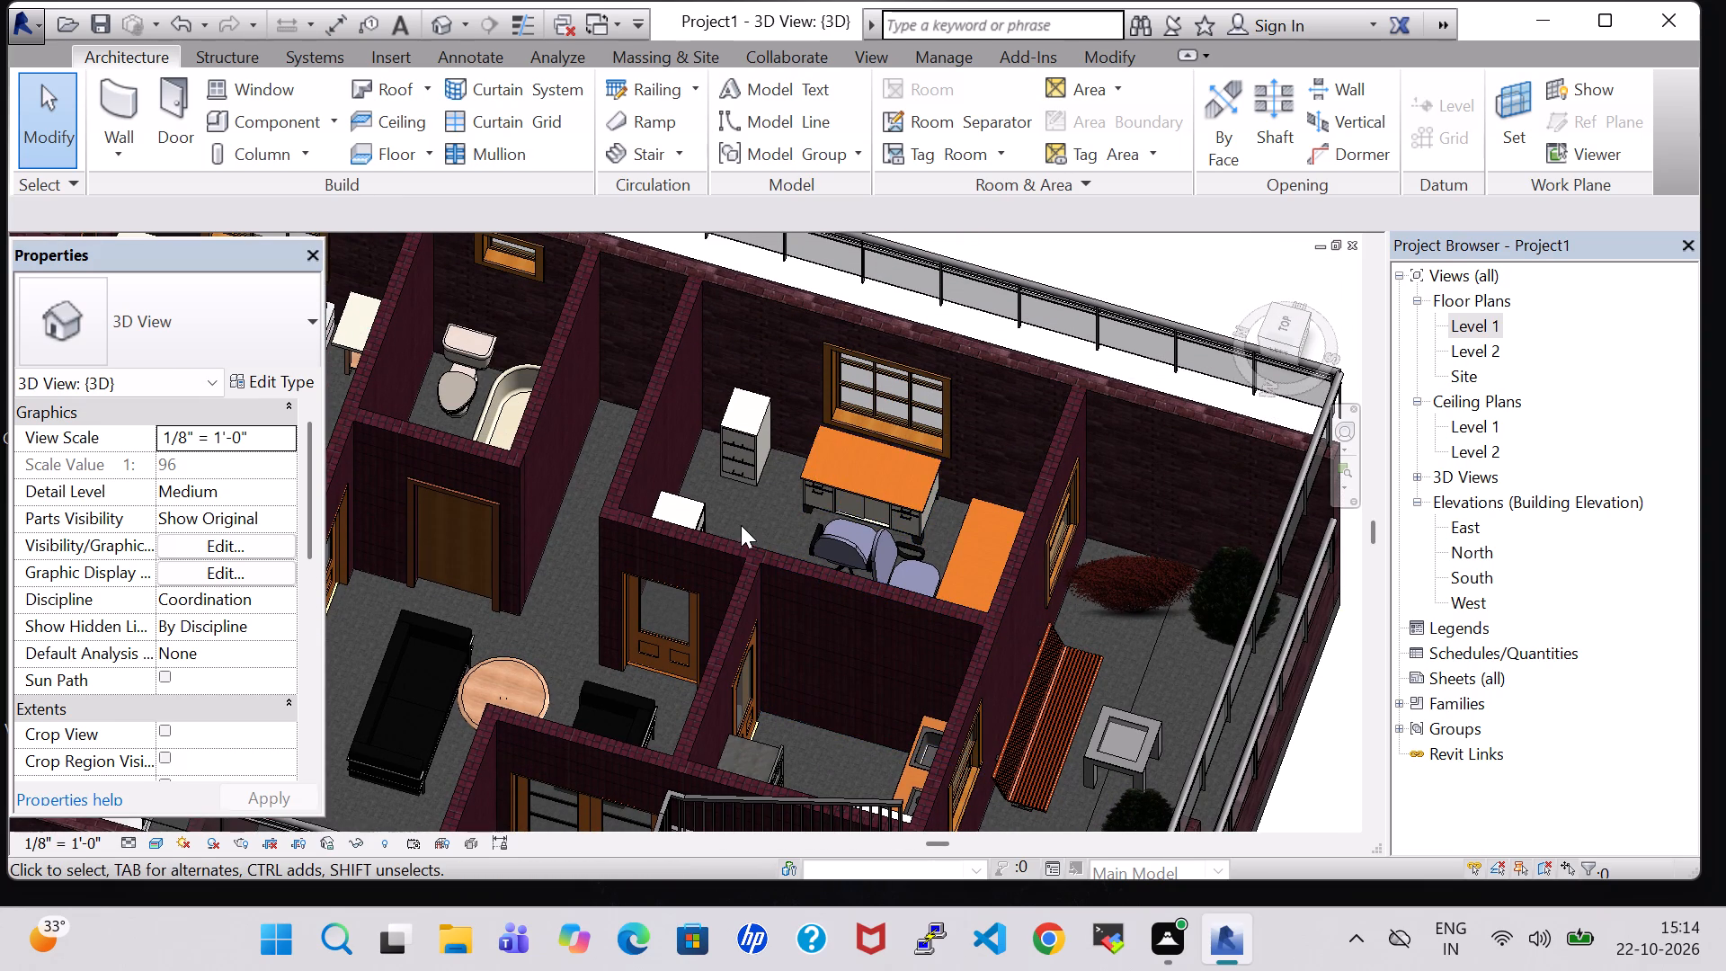
{"action": "middle_click_drag", "start_coordinate": [741, 523], "coordinate": [843, 568], "text": "shift"}
{"action": "scroll", "coordinate": [741, 523], "scroll_direction": "down", "scroll_amount": 1, "text": "shift"}
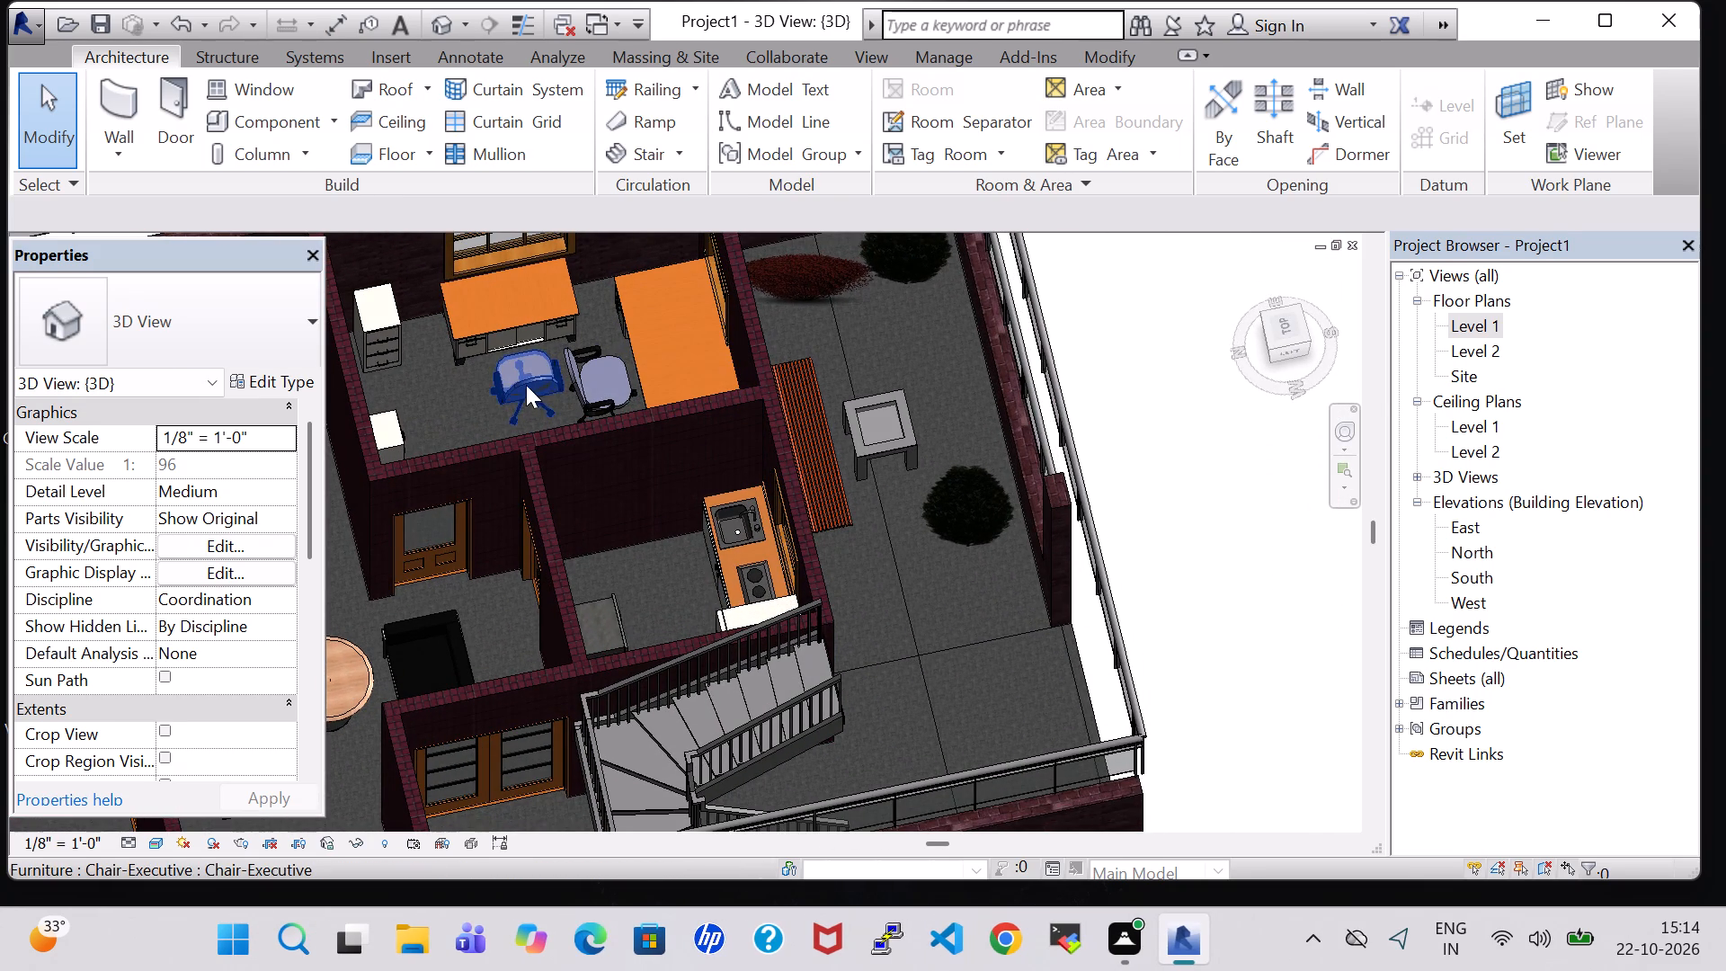
{"action": "left_click", "coordinate": [530, 386]}
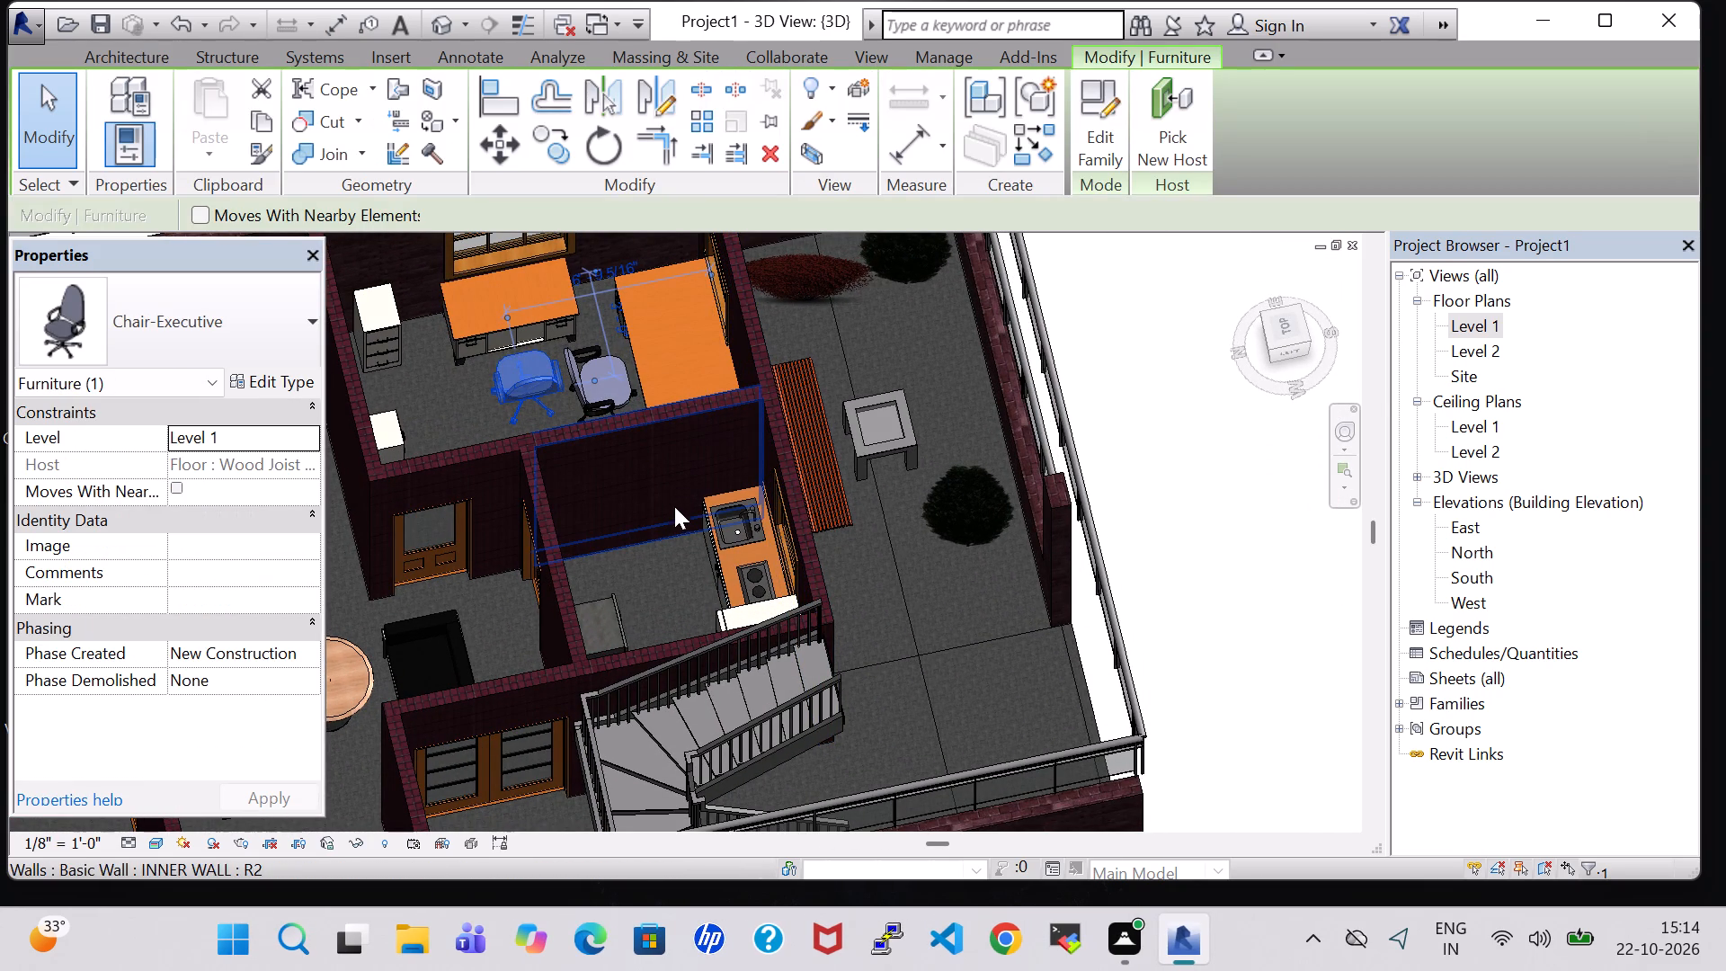
{"action": "middle_click", "coordinate": [663, 566], "text": "shift"}
{"action": "middle_click_drag", "start_coordinate": [663, 566], "coordinate": [718, 615], "text": "shift"}
{"action": "scroll", "coordinate": [774, 483], "scroll_direction": "up", "scroll_amount": 2}
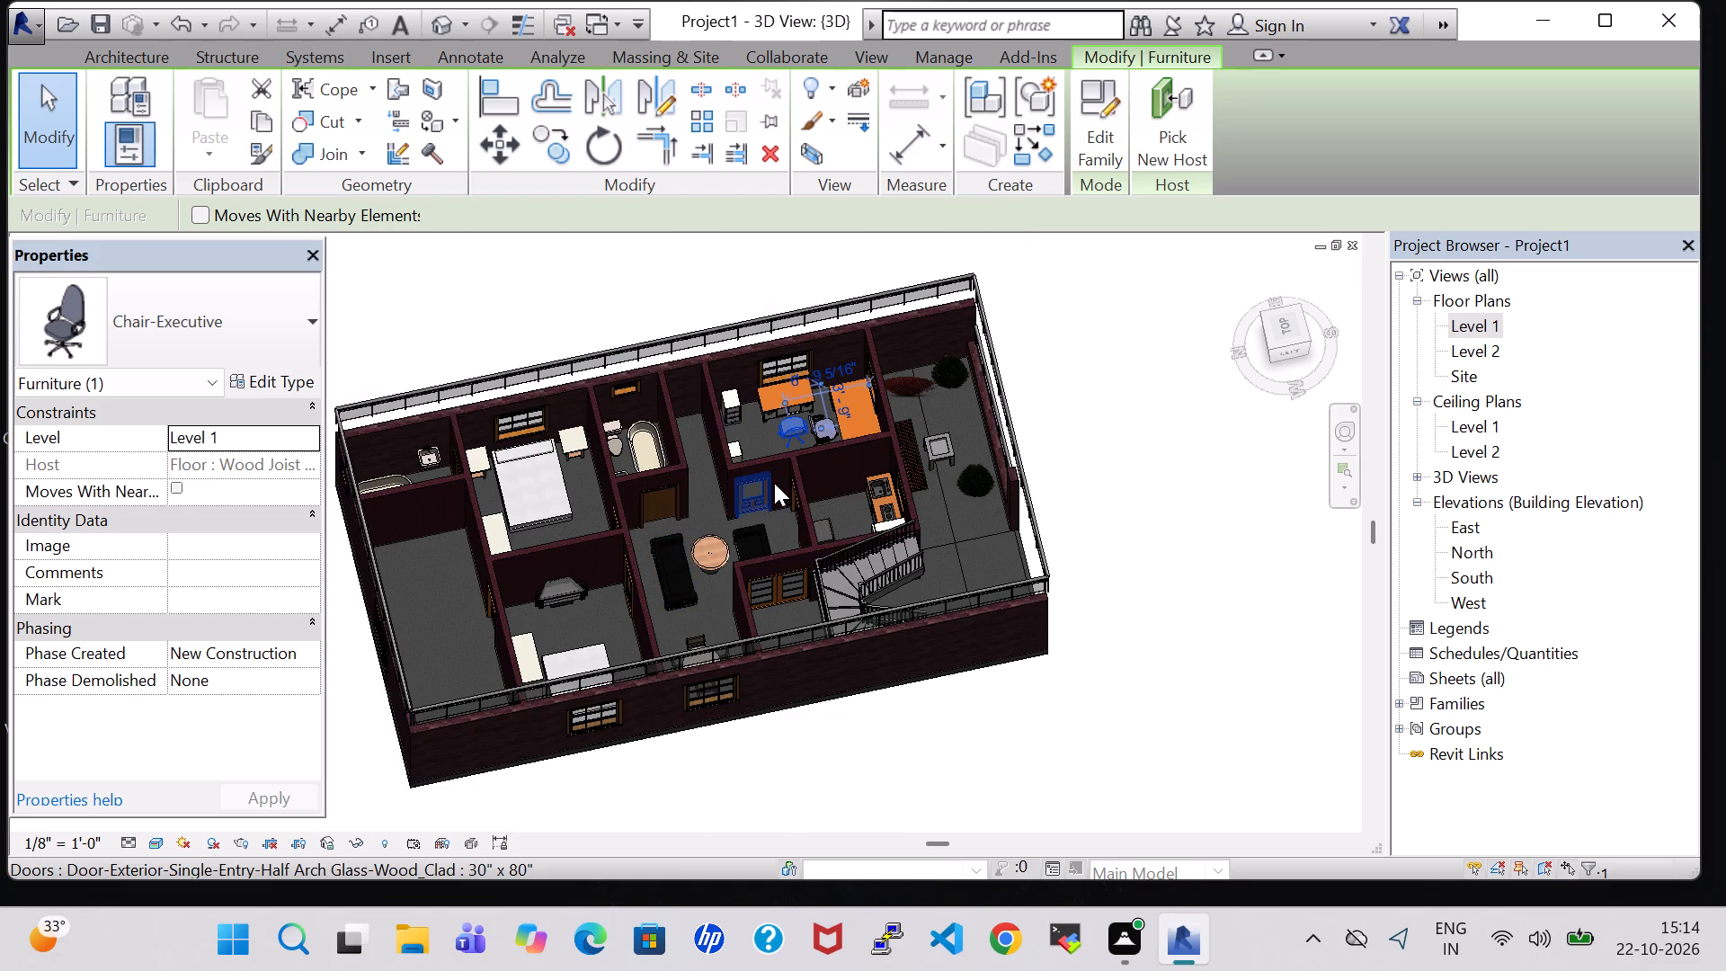
{"action": "scroll", "coordinate": [774, 483], "scroll_direction": "up", "scroll_amount": 2}
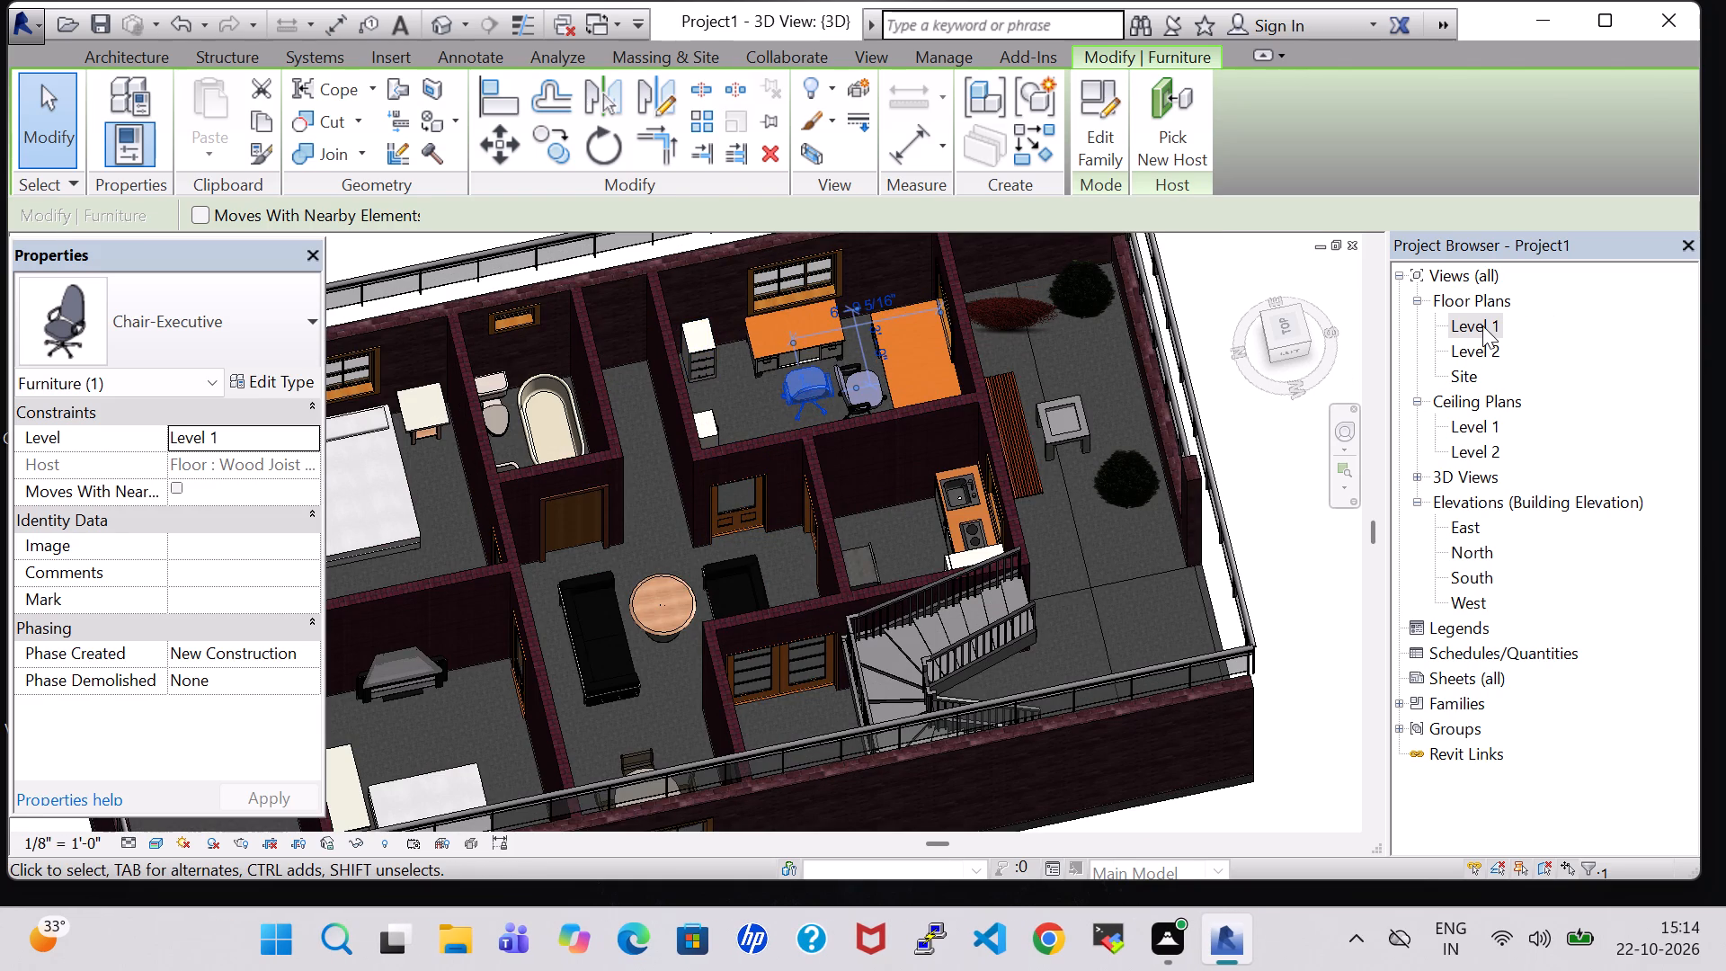
In the Level 1 plan, nudge the drawing-room desk slightly west, toward the kitchen wall.
{"action": "double_click", "coordinate": [1482, 325]}
{"action": "scroll", "coordinate": [730, 538], "scroll_direction": "down", "scroll_amount": 1}
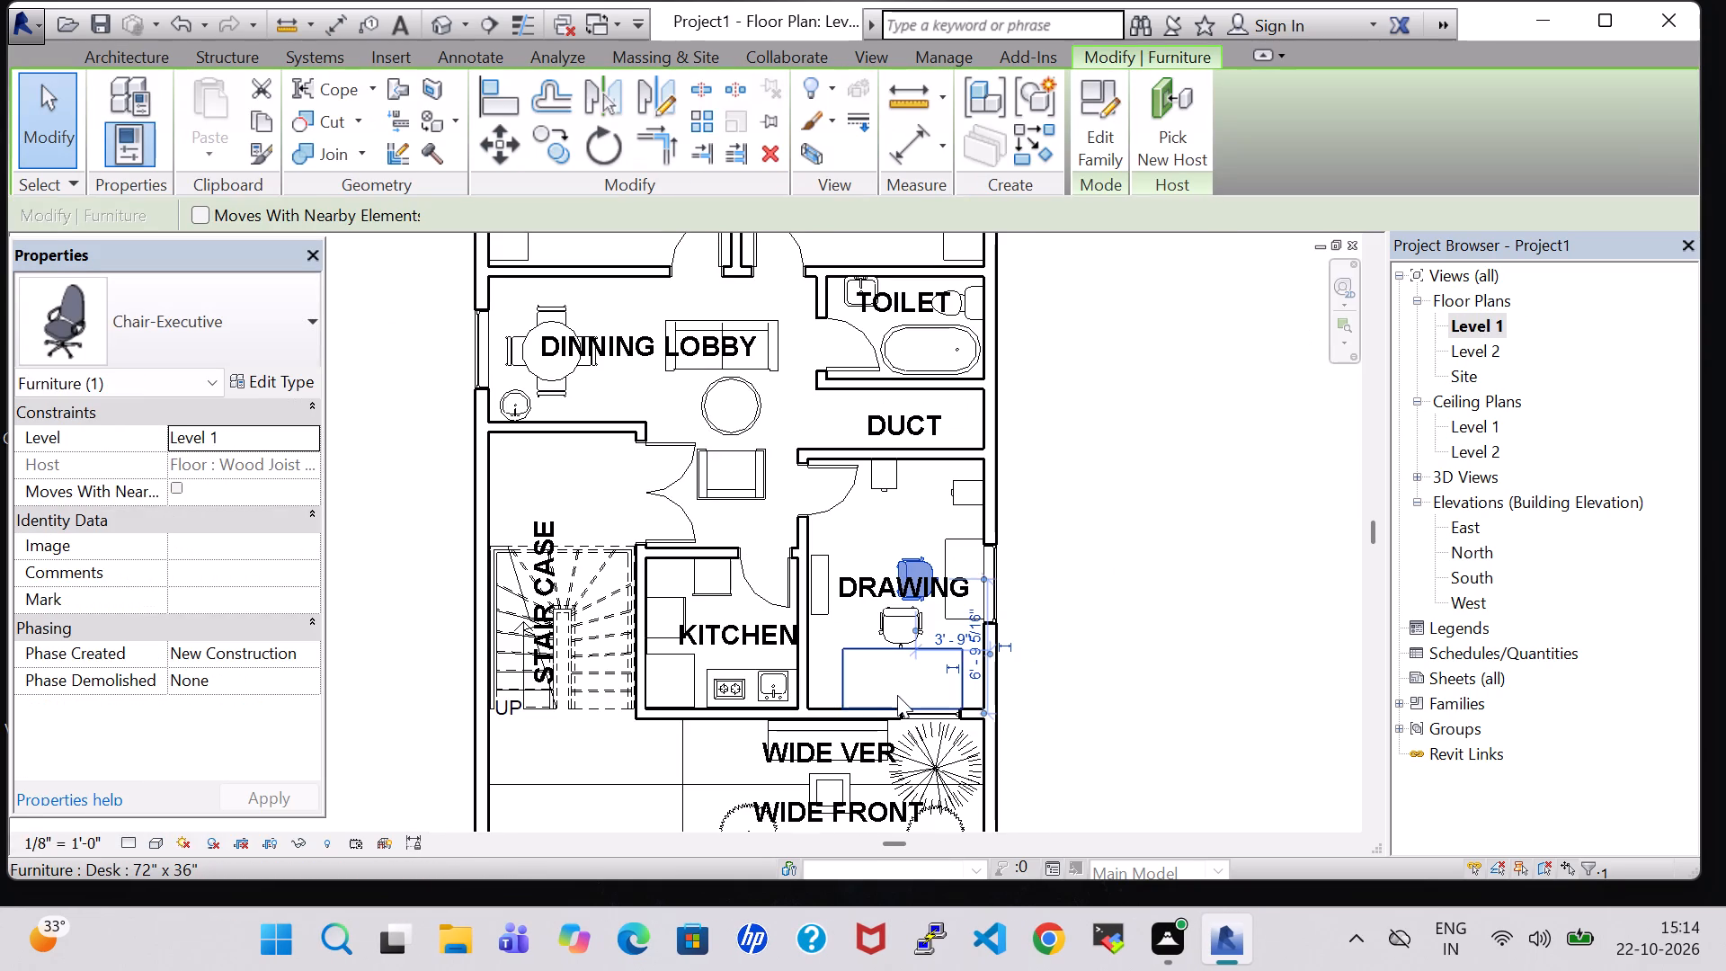
{"action": "left_click", "coordinate": [894, 692]}
{"action": "key", "text": "Left"}
{"action": "key", "text": "Left"}
{"action": "key", "text": "Left"}
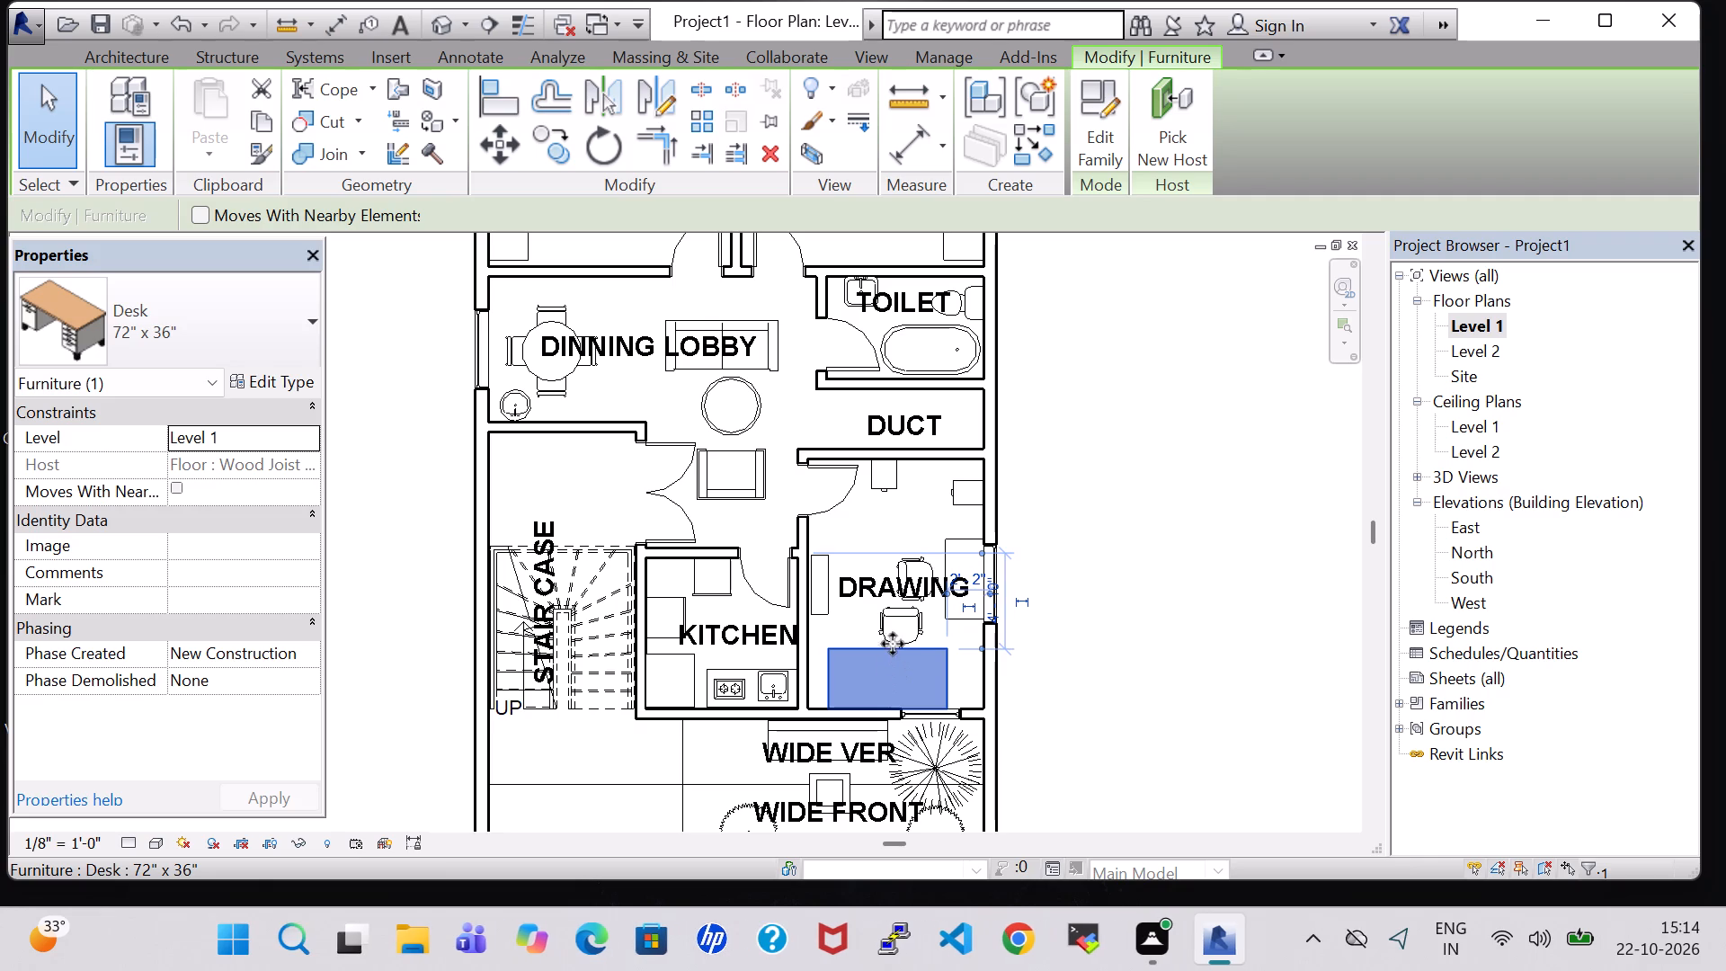
Nudge the desk's executive chair west along the desk to about 3' 8" from the kitchen-side wall.
{"action": "left_click", "coordinate": [910, 623]}
{"action": "key", "text": "Left"}
{"action": "key", "text": "Left"}
{"action": "key", "text": "Left"}
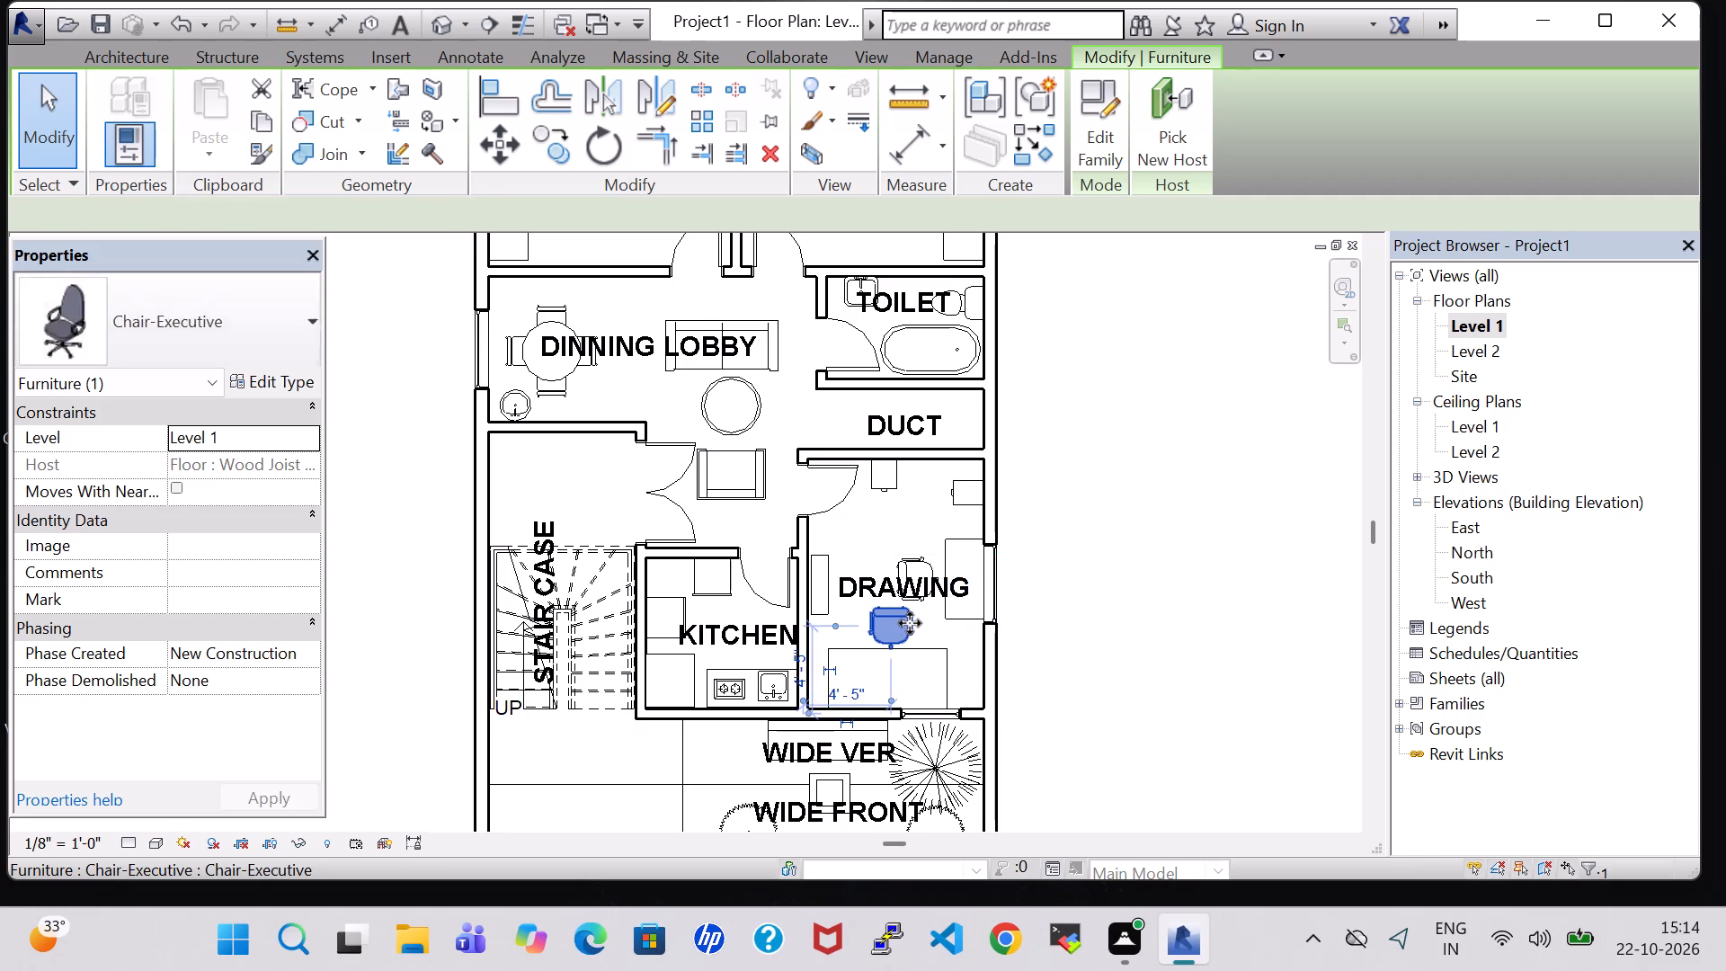
{"action": "key", "text": "Left"}
{"action": "key", "text": "Left"}
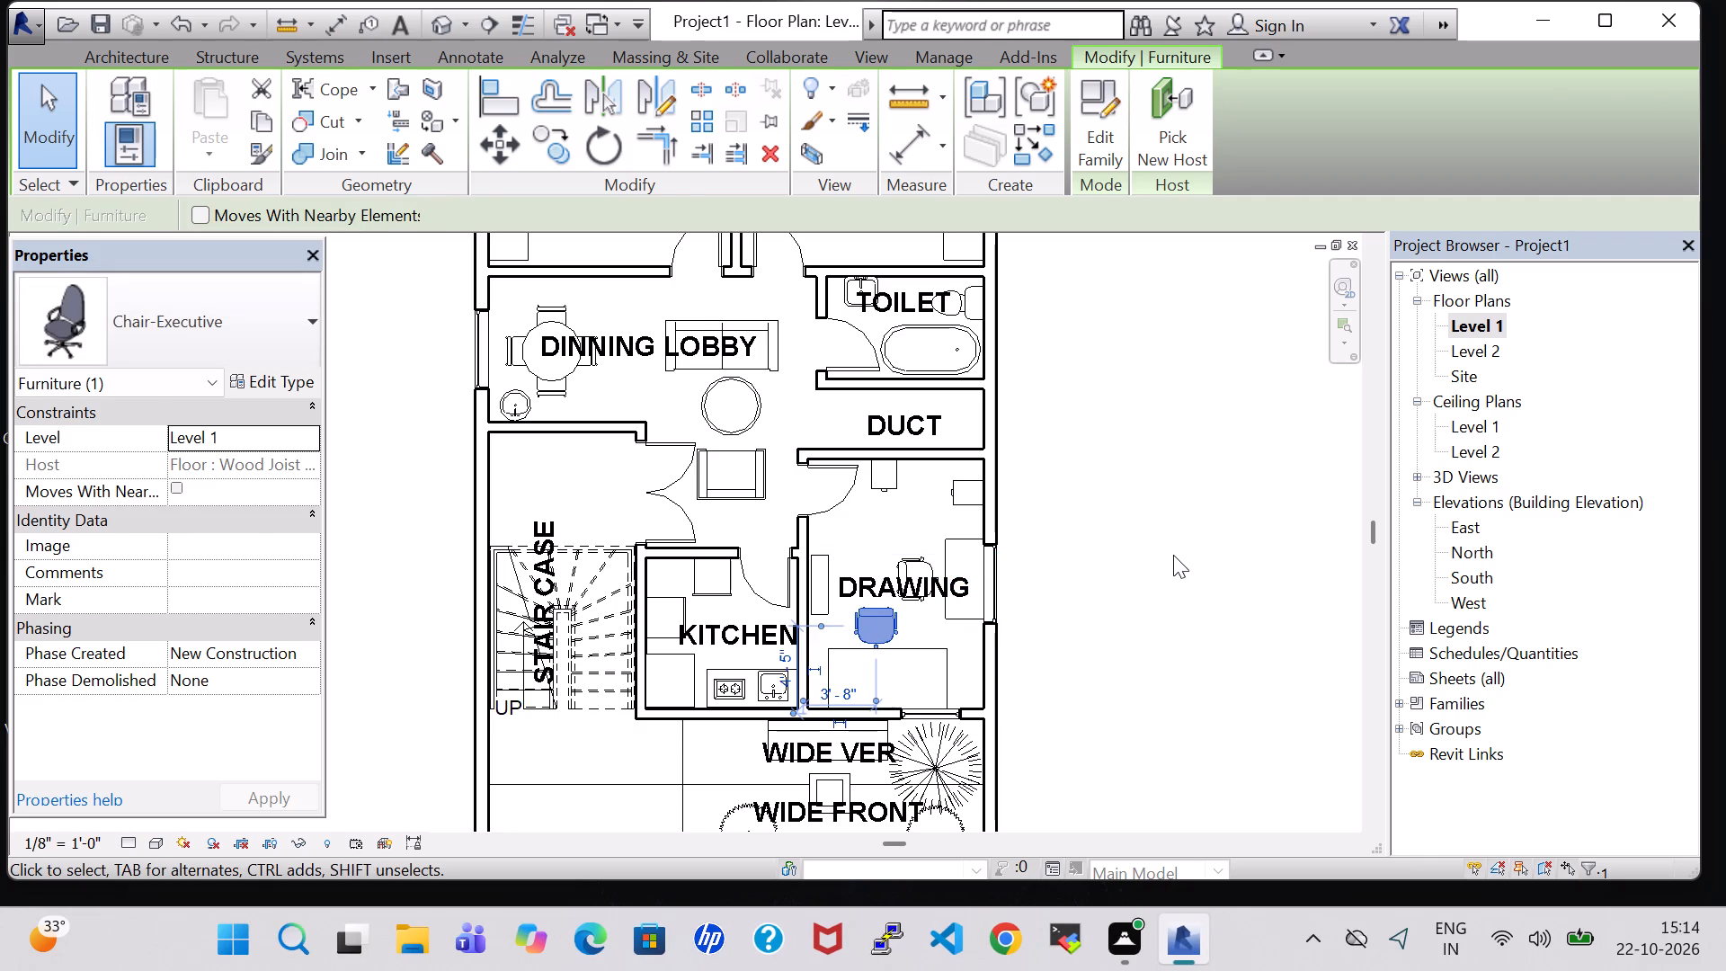
{"action": "left_click", "coordinate": [1173, 555]}
Examine the drawing room's desk, credenza and executive chairs in 3D from above.
{"action": "left_click", "coordinate": [431, 22]}
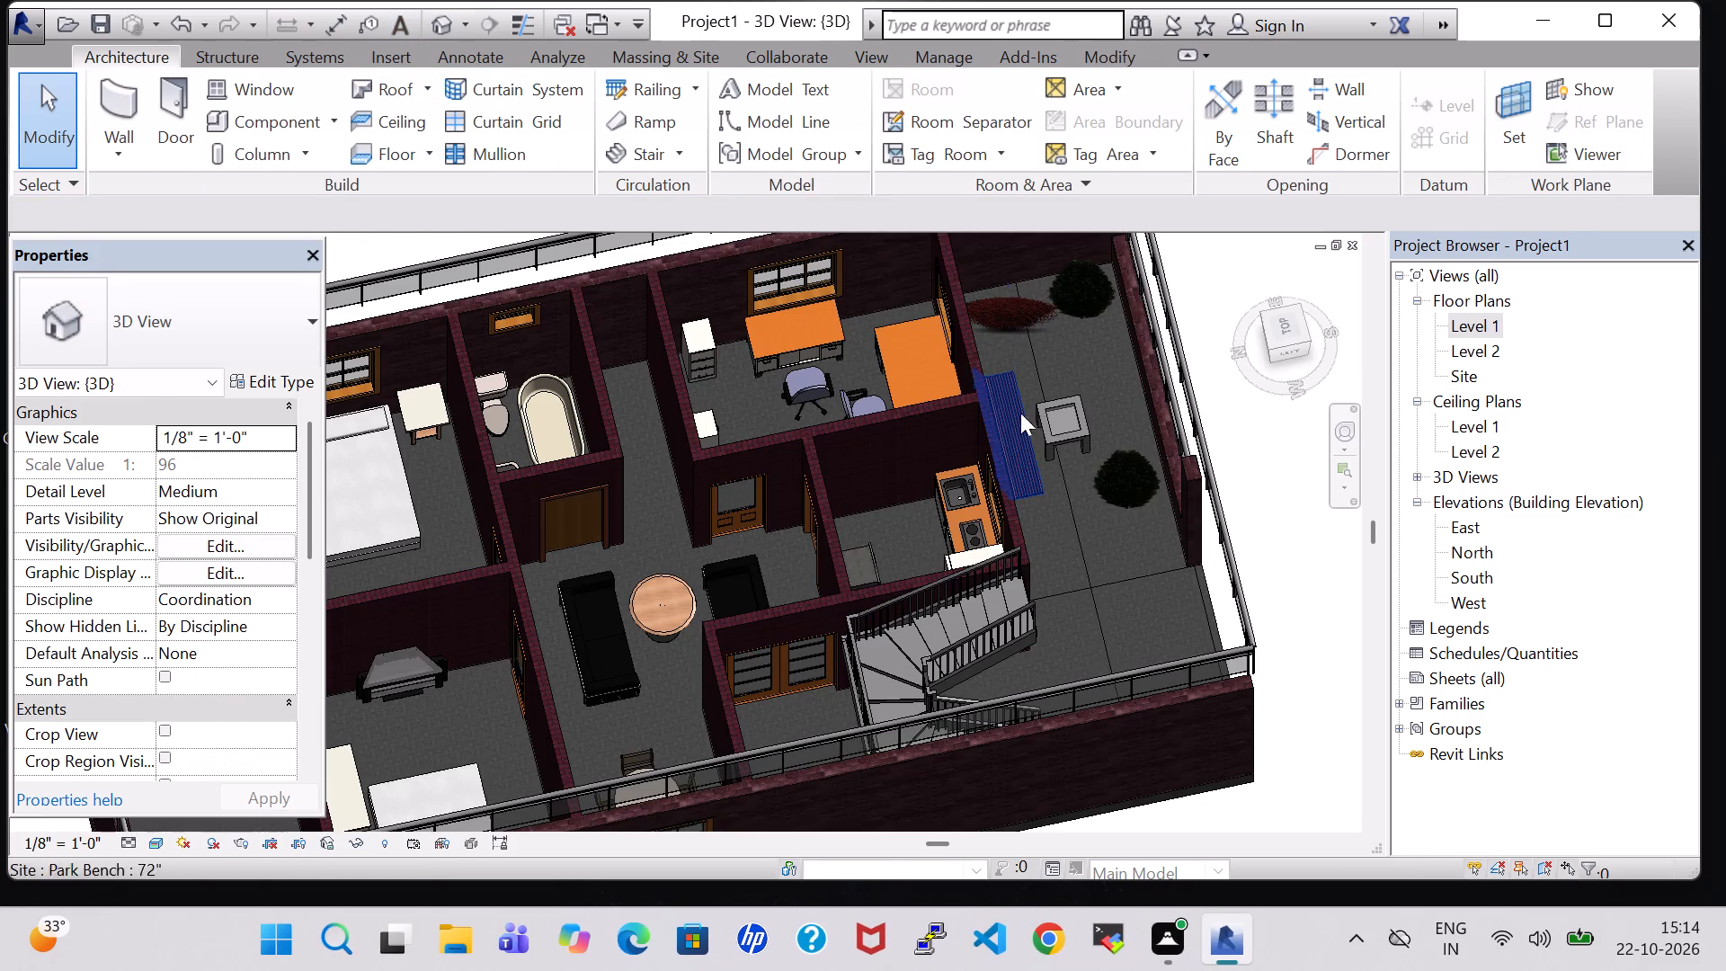
{"action": "scroll", "coordinate": [1044, 542], "scroll_direction": "down", "scroll_amount": 2}
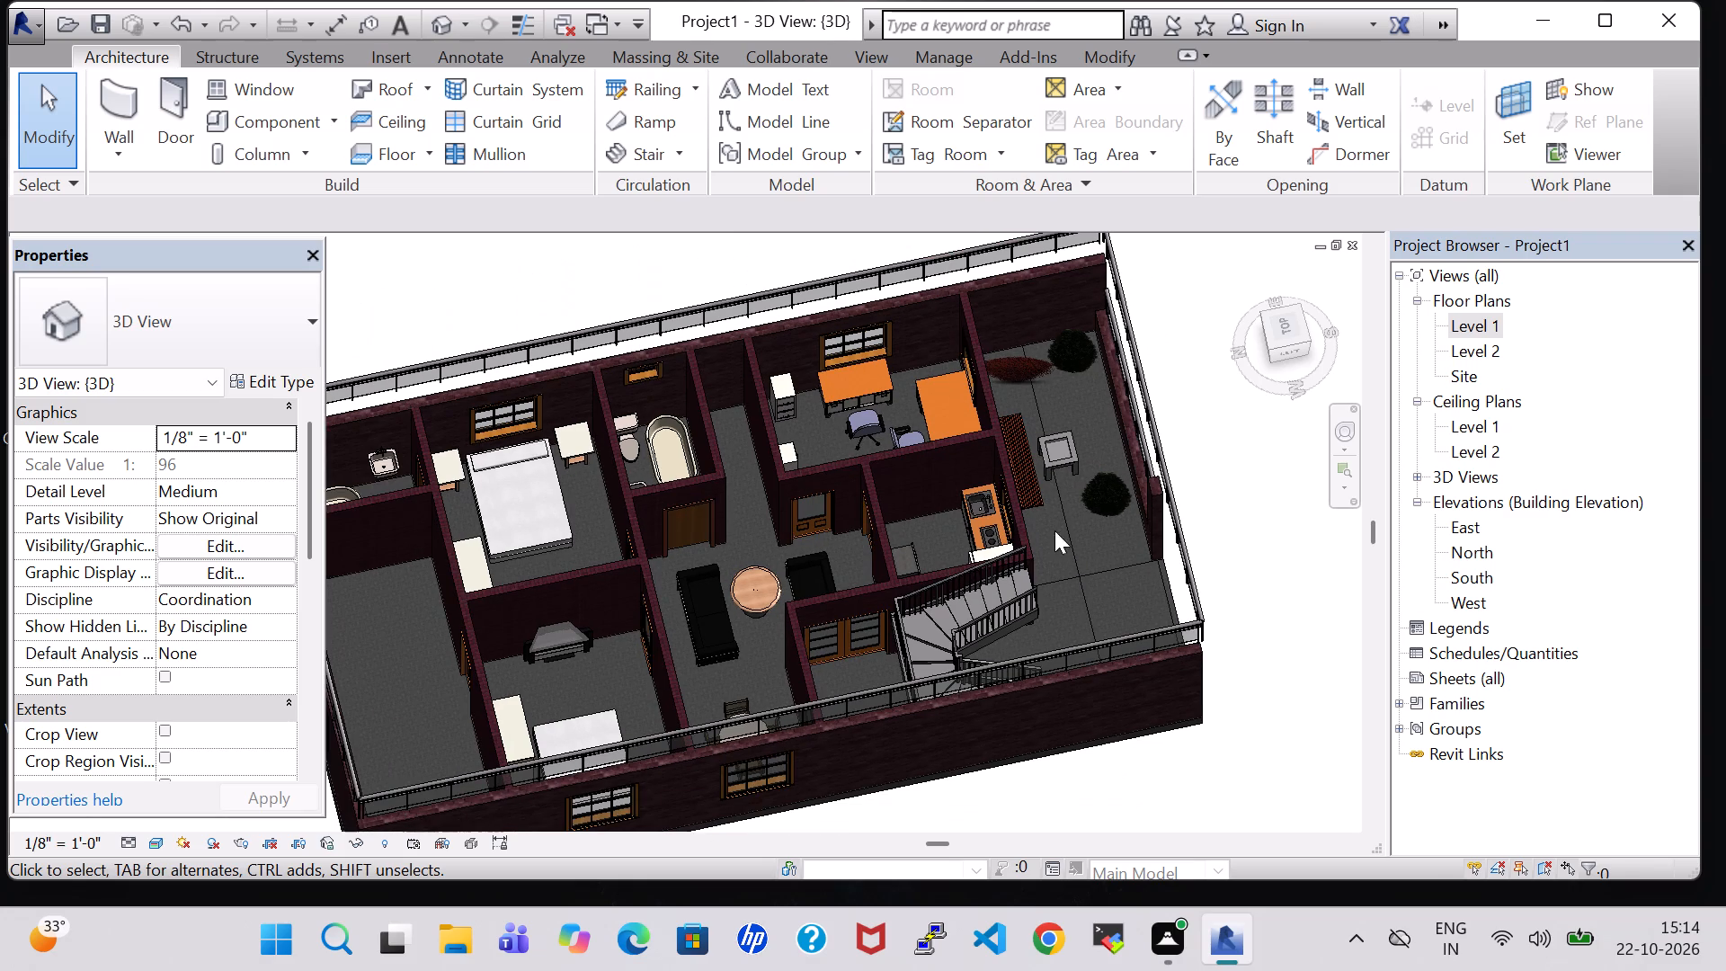
{"action": "middle_click_drag", "start_coordinate": [507, 278], "coordinate": [565, 391], "text": "shift"}
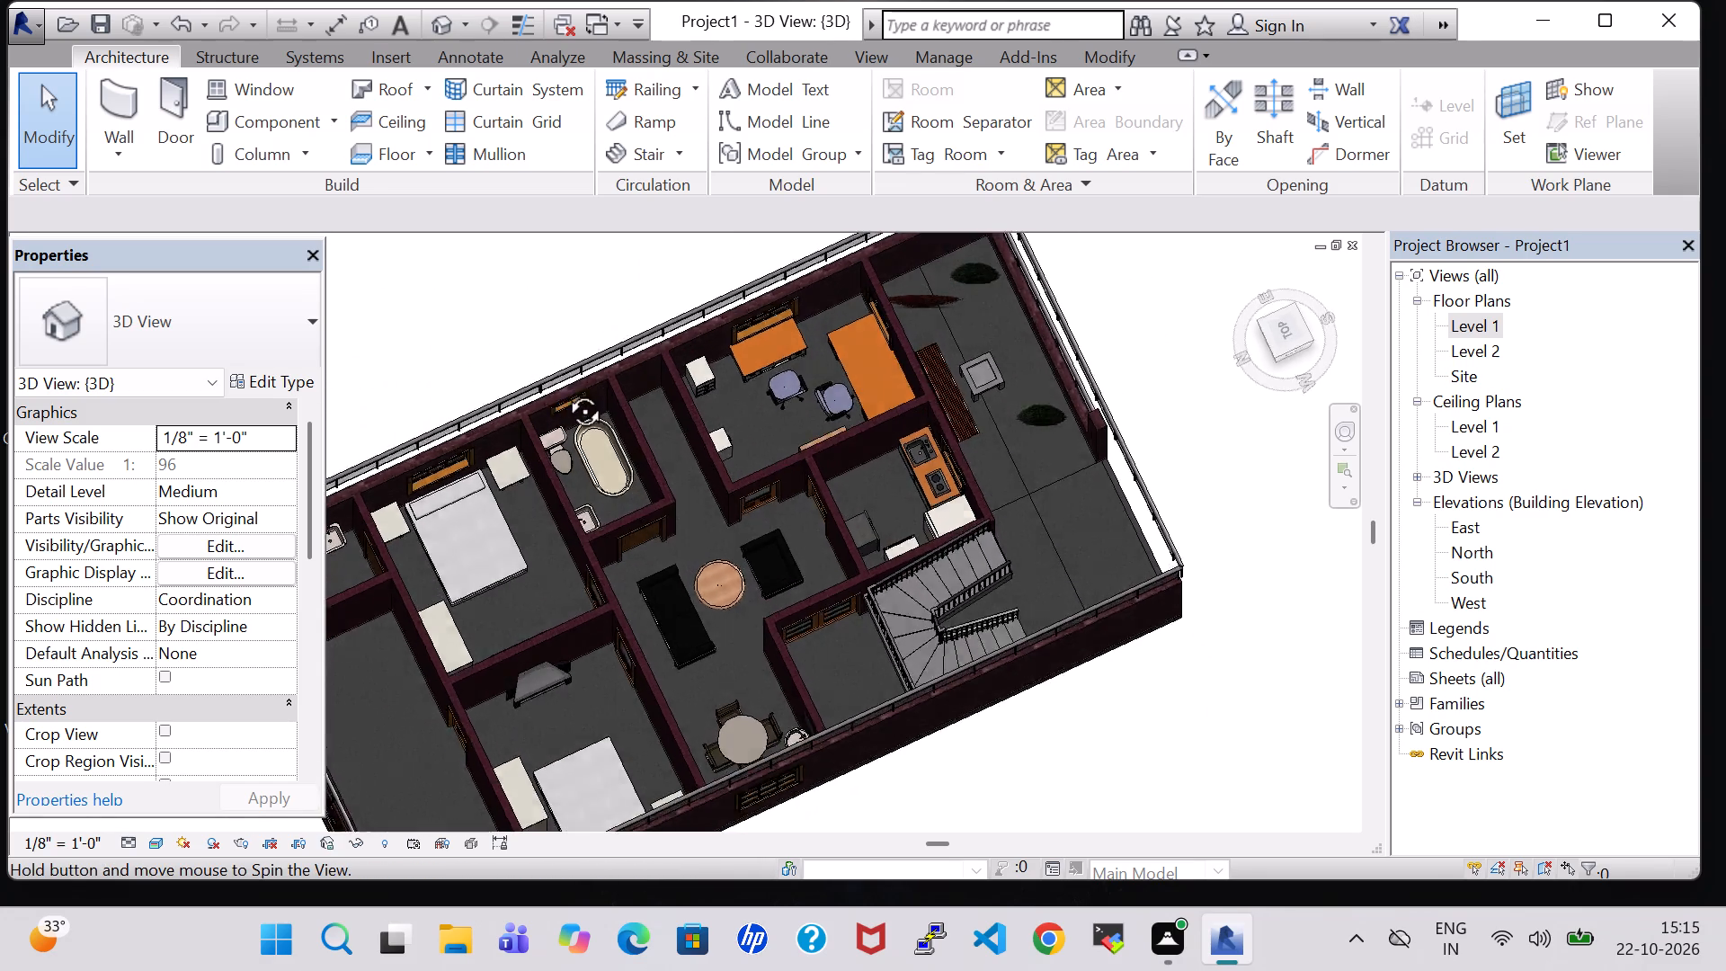
{"action": "middle_click_drag", "start_coordinate": [565, 391], "coordinate": [556, 427], "text": "shift"}
In the Level 1 plan, load the Mirror-Ellipse family from the US Imperial Furniture library.
{"action": "double_click", "coordinate": [1481, 325]}
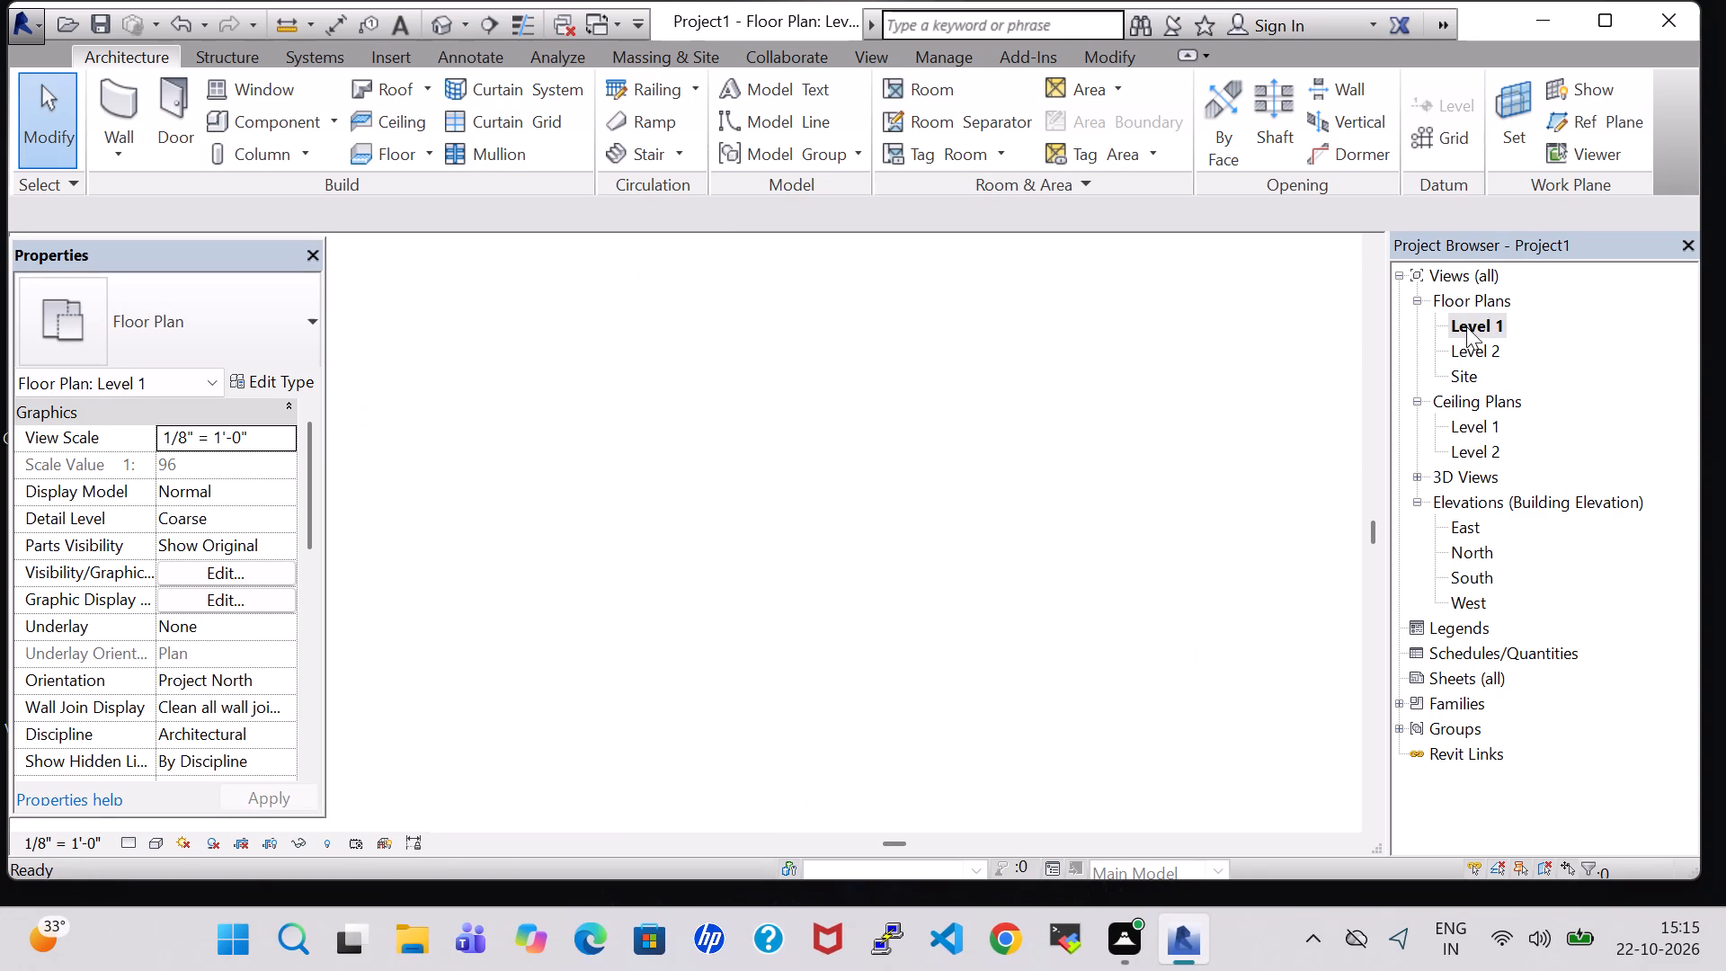
{"action": "scroll", "coordinate": [1068, 431], "scroll_direction": "down", "scroll_amount": 7}
{"action": "middle_click_drag", "start_coordinate": [1124, 364], "coordinate": [1036, 497]}
{"action": "scroll", "coordinate": [1055, 499], "scroll_direction": "up", "scroll_amount": 1}
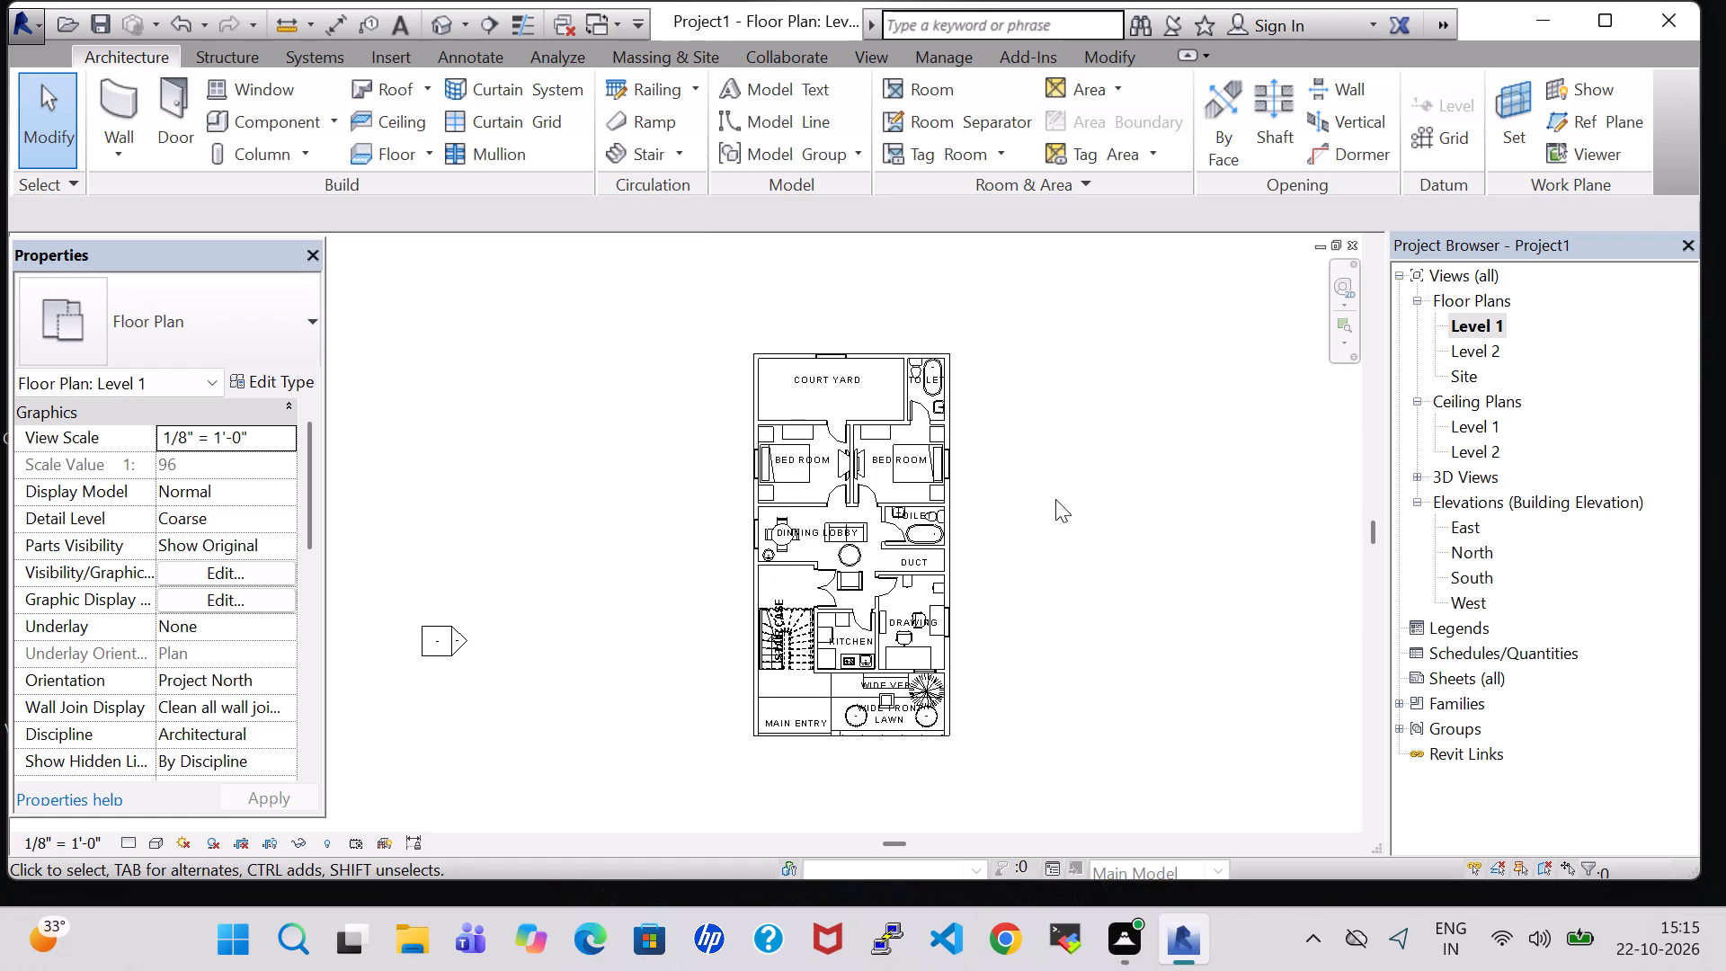
{"action": "middle_click_drag", "start_coordinate": [1055, 499], "coordinate": [1079, 499]}
{"action": "scroll", "coordinate": [1079, 499], "scroll_direction": "up", "scroll_amount": 2}
{"action": "middle_click_drag", "start_coordinate": [1079, 499], "coordinate": [1104, 472]}
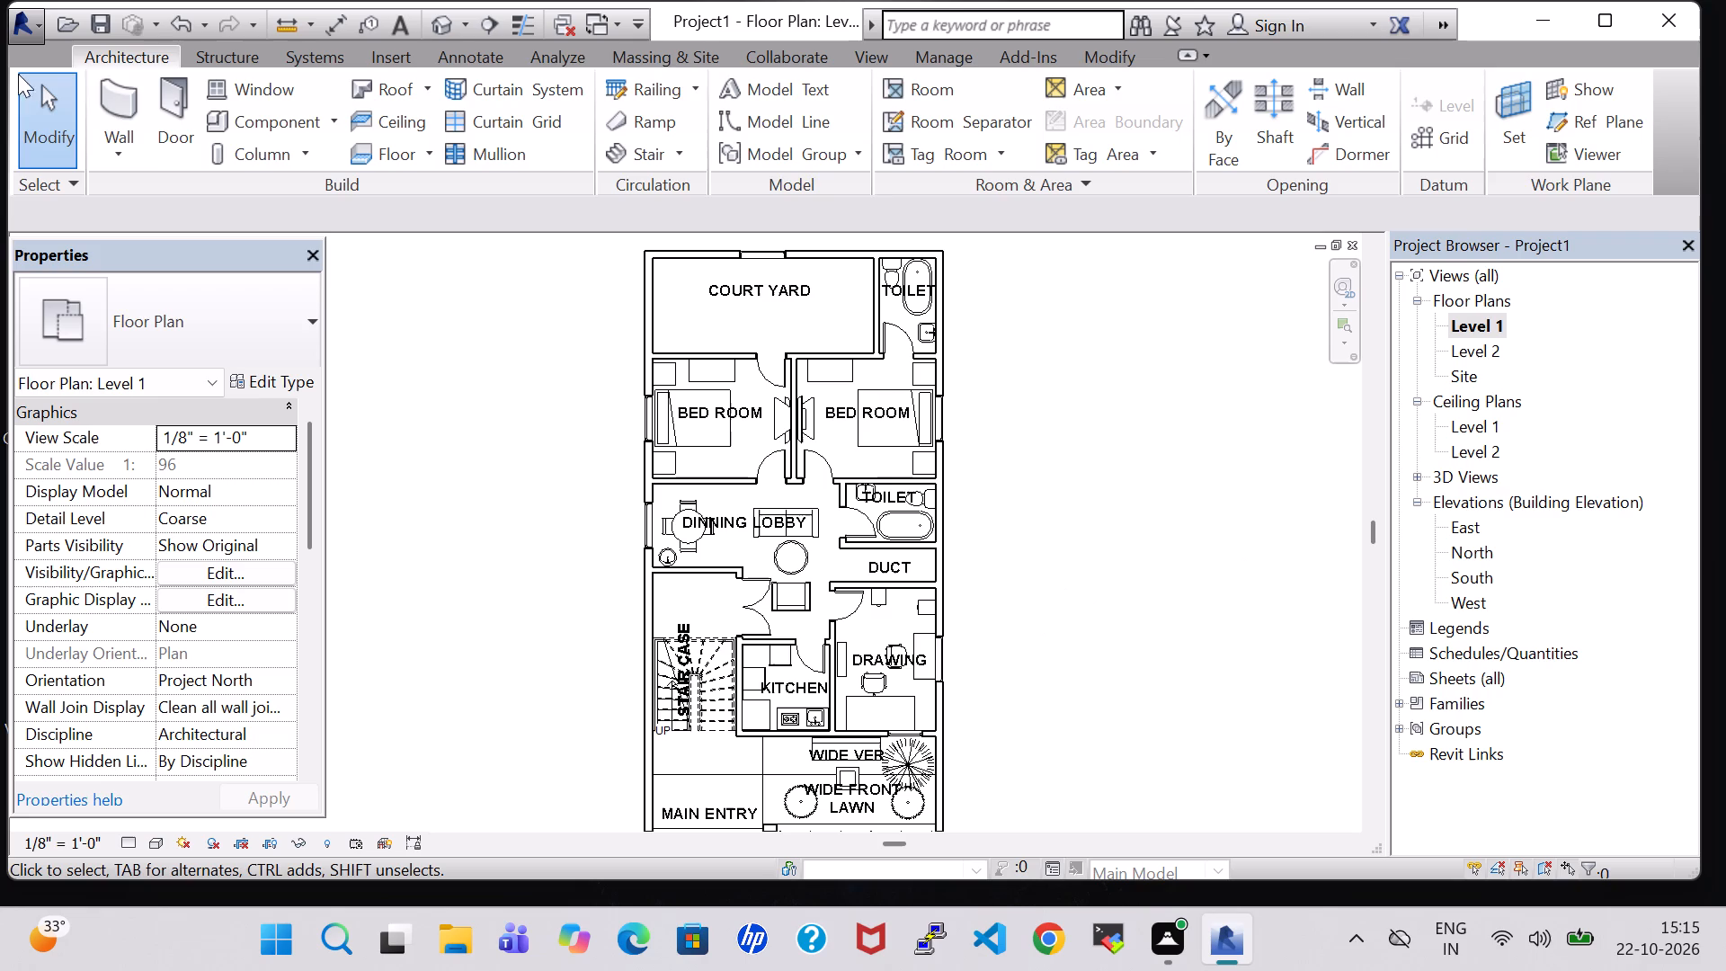
{"action": "left_click", "coordinate": [256, 114]}
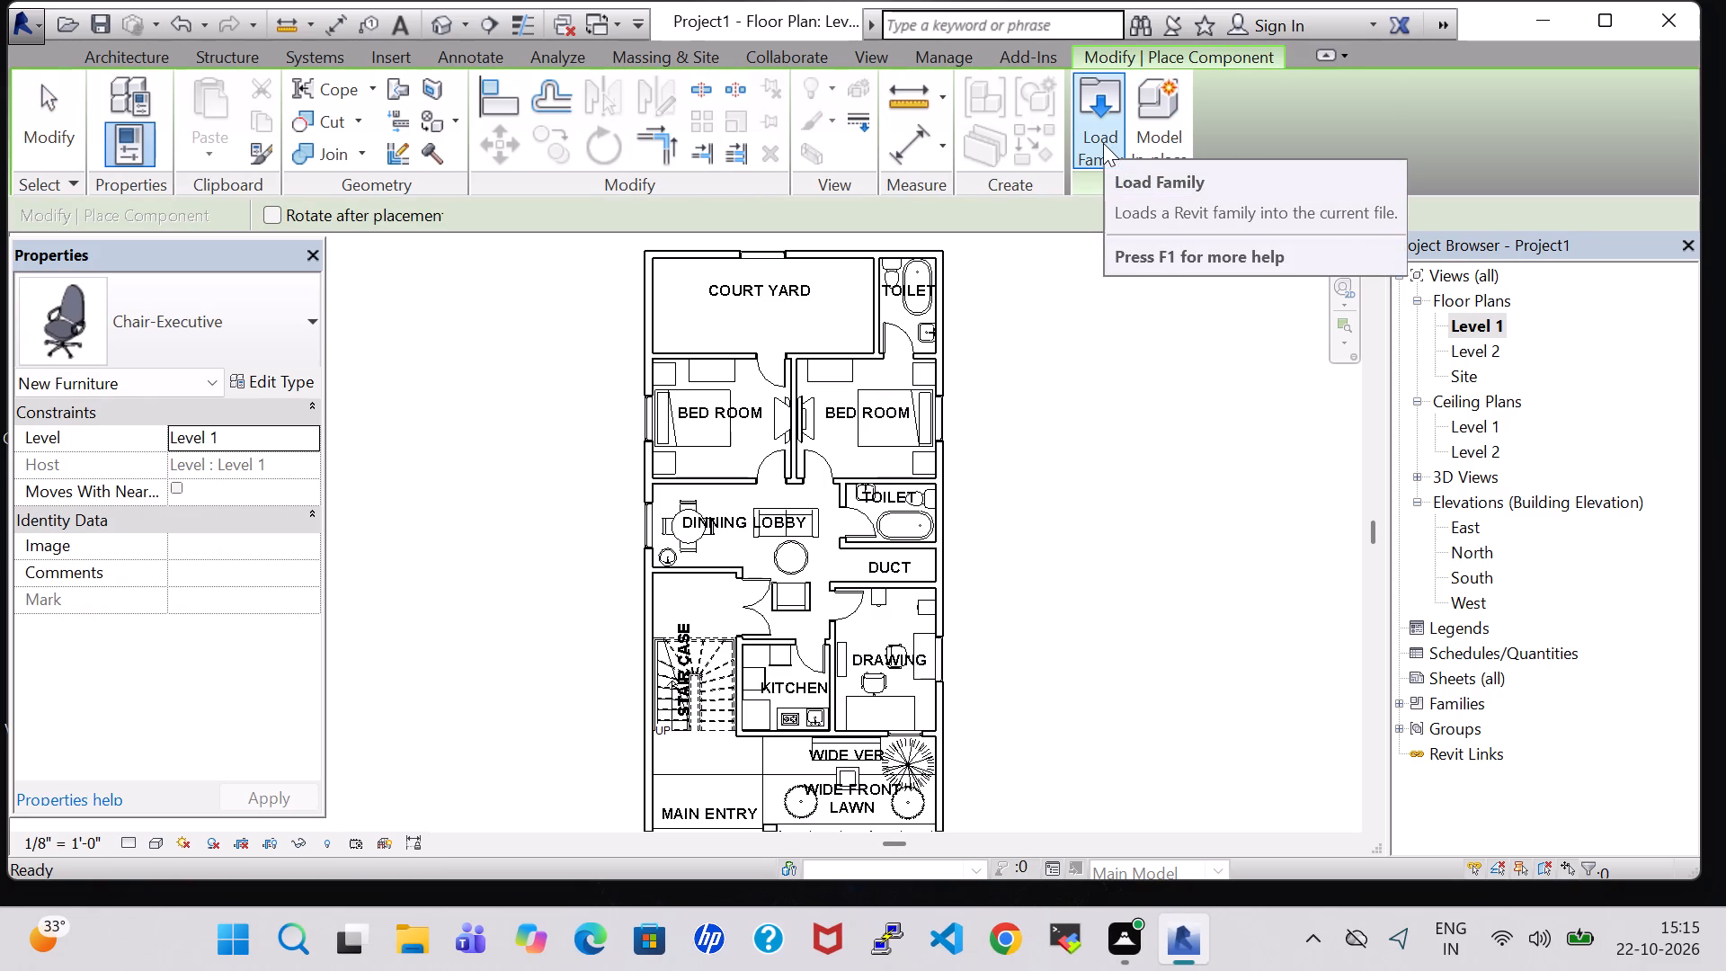
{"action": "left_click", "coordinate": [1103, 143]}
{"action": "scroll", "coordinate": [912, 400], "scroll_direction": "down", "scroll_amount": 1}
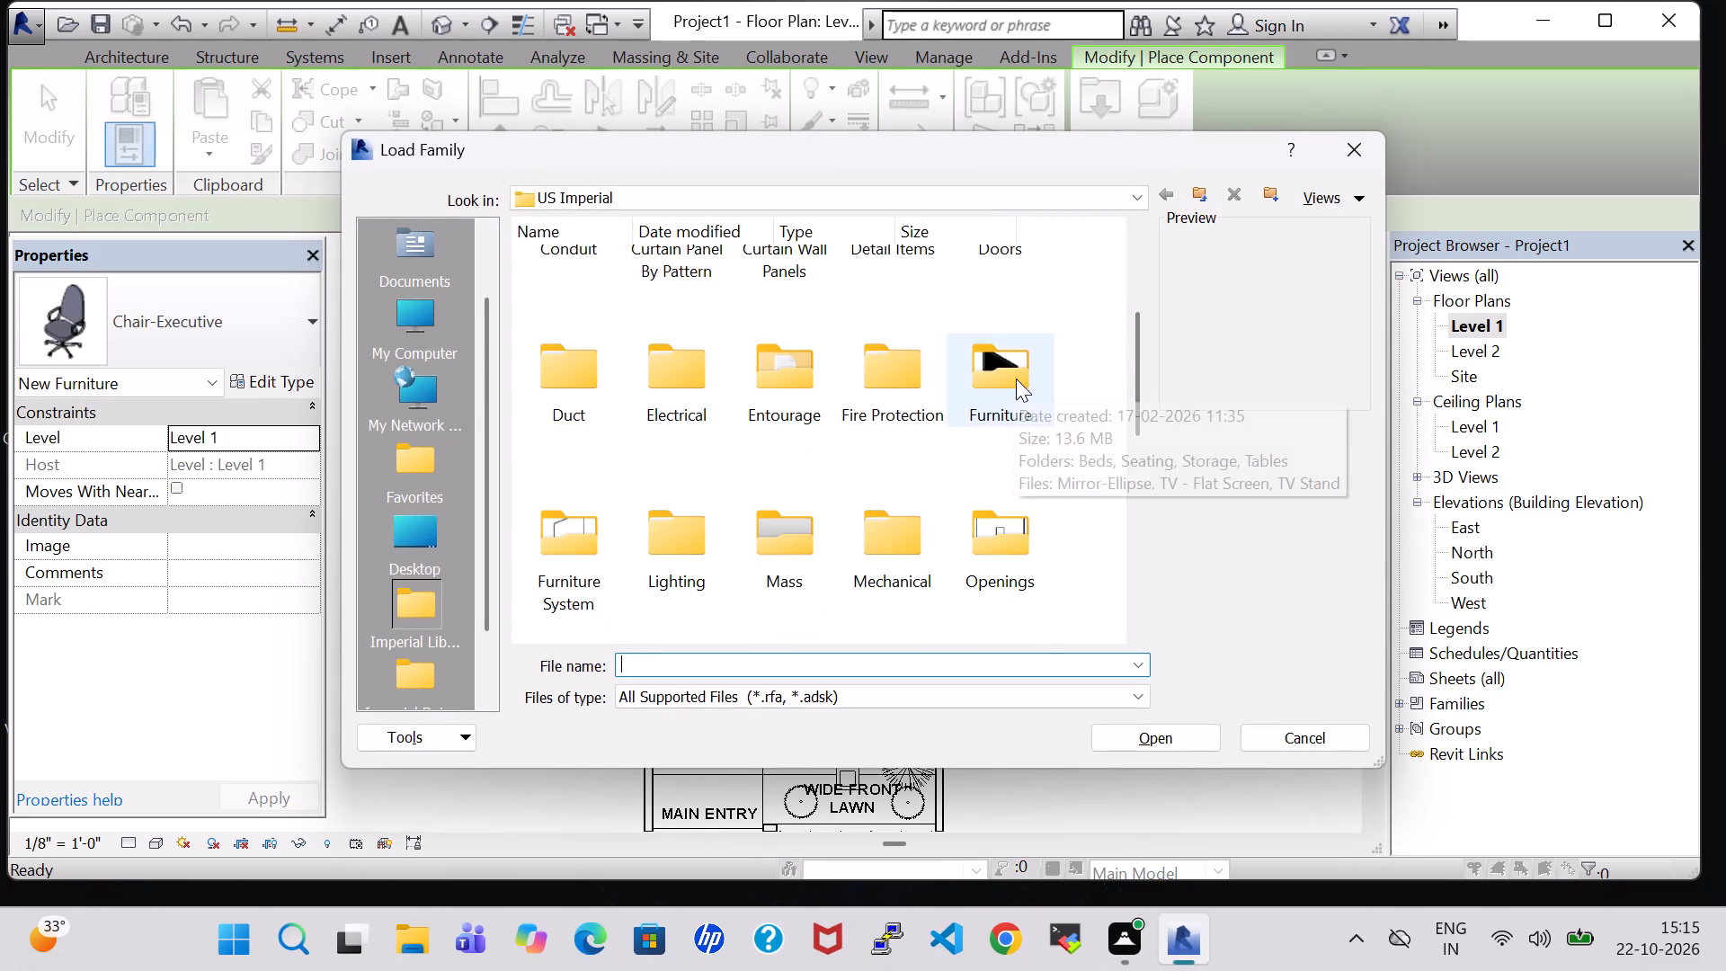
{"action": "double_click", "coordinate": [1016, 379]}
{"action": "left_click", "coordinate": [988, 317]}
{"action": "left_click", "coordinate": [1130, 715]}
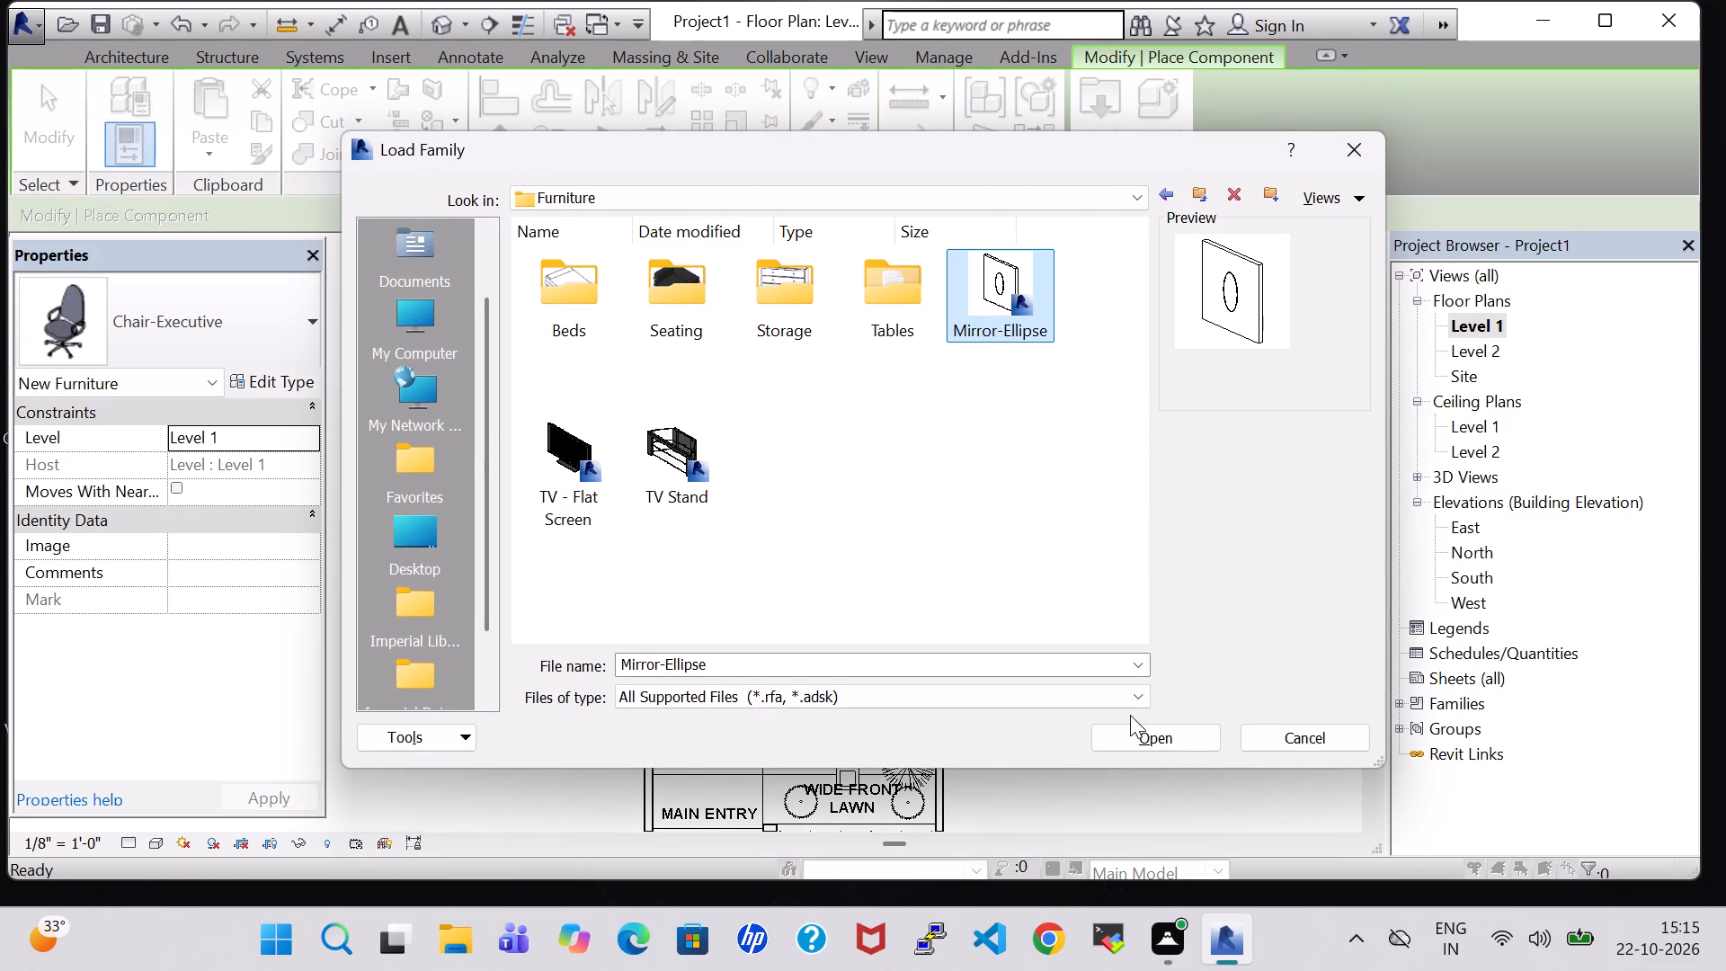
{"action": "left_click", "coordinate": [1143, 735]}
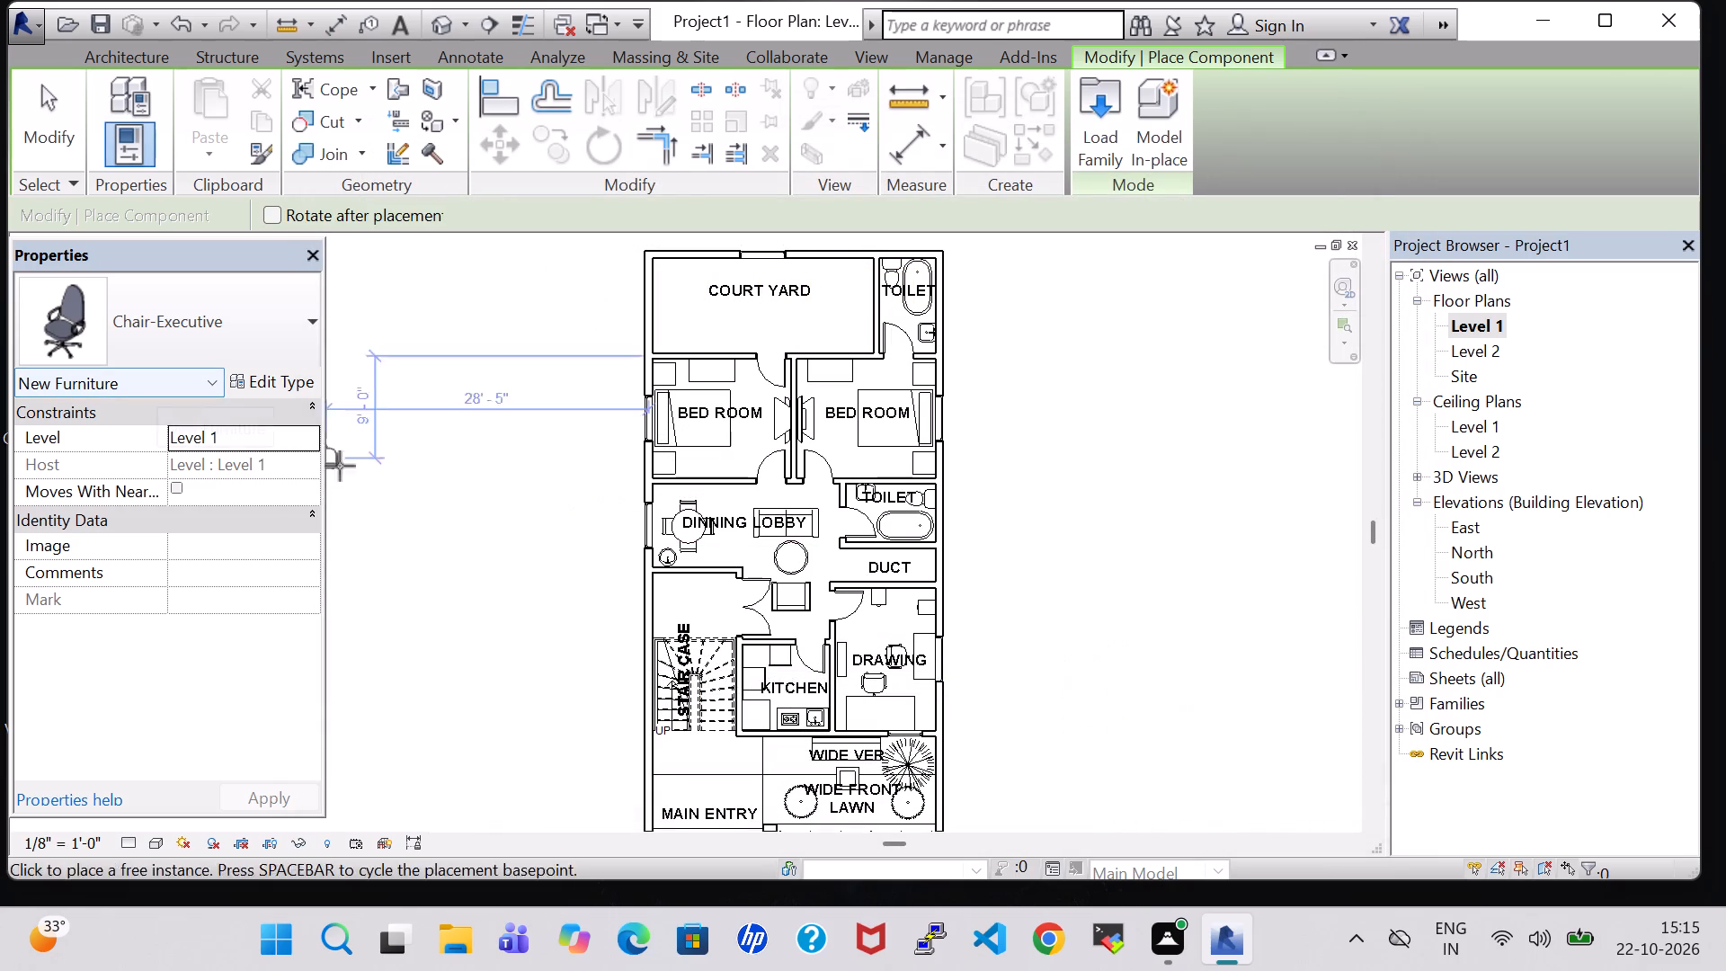
{"action": "key", "text": "Escape"}
{"action": "key", "text": "Escape"}
Place an 18" x 36" Mirror-Ellipse on the west bedroom's south wall, about 6' 2 1/2" from the exterior west wall.
{"action": "left_click", "coordinate": [261, 128]}
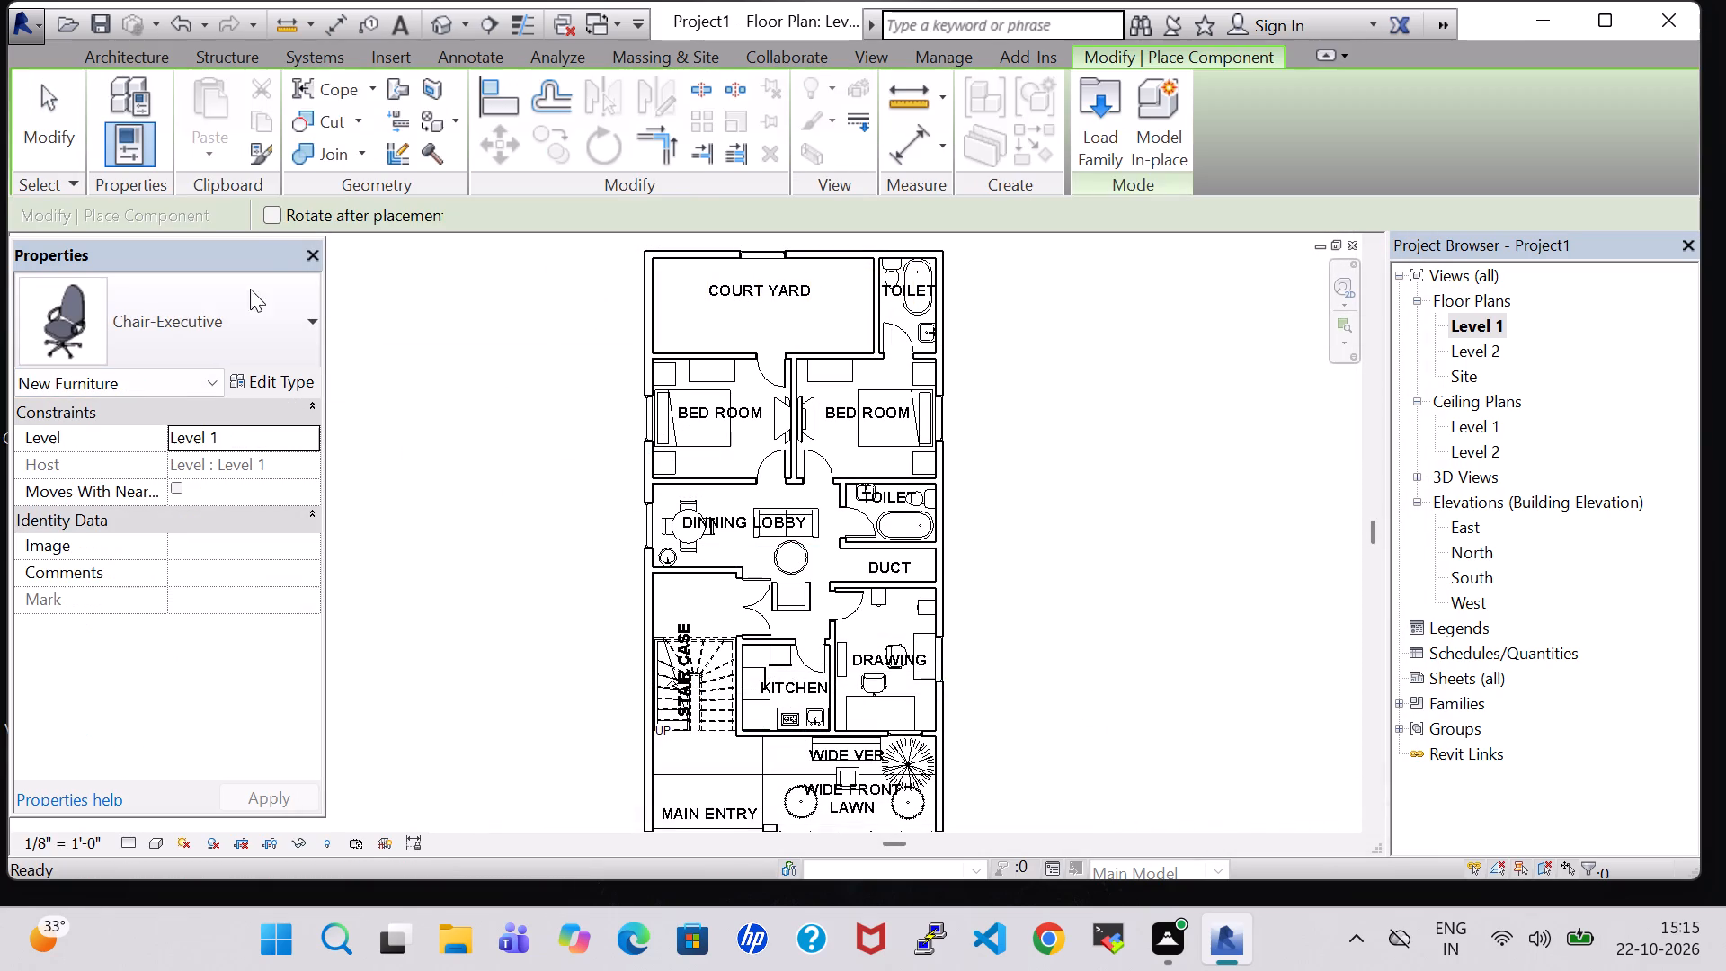
{"action": "left_click", "coordinate": [271, 318]}
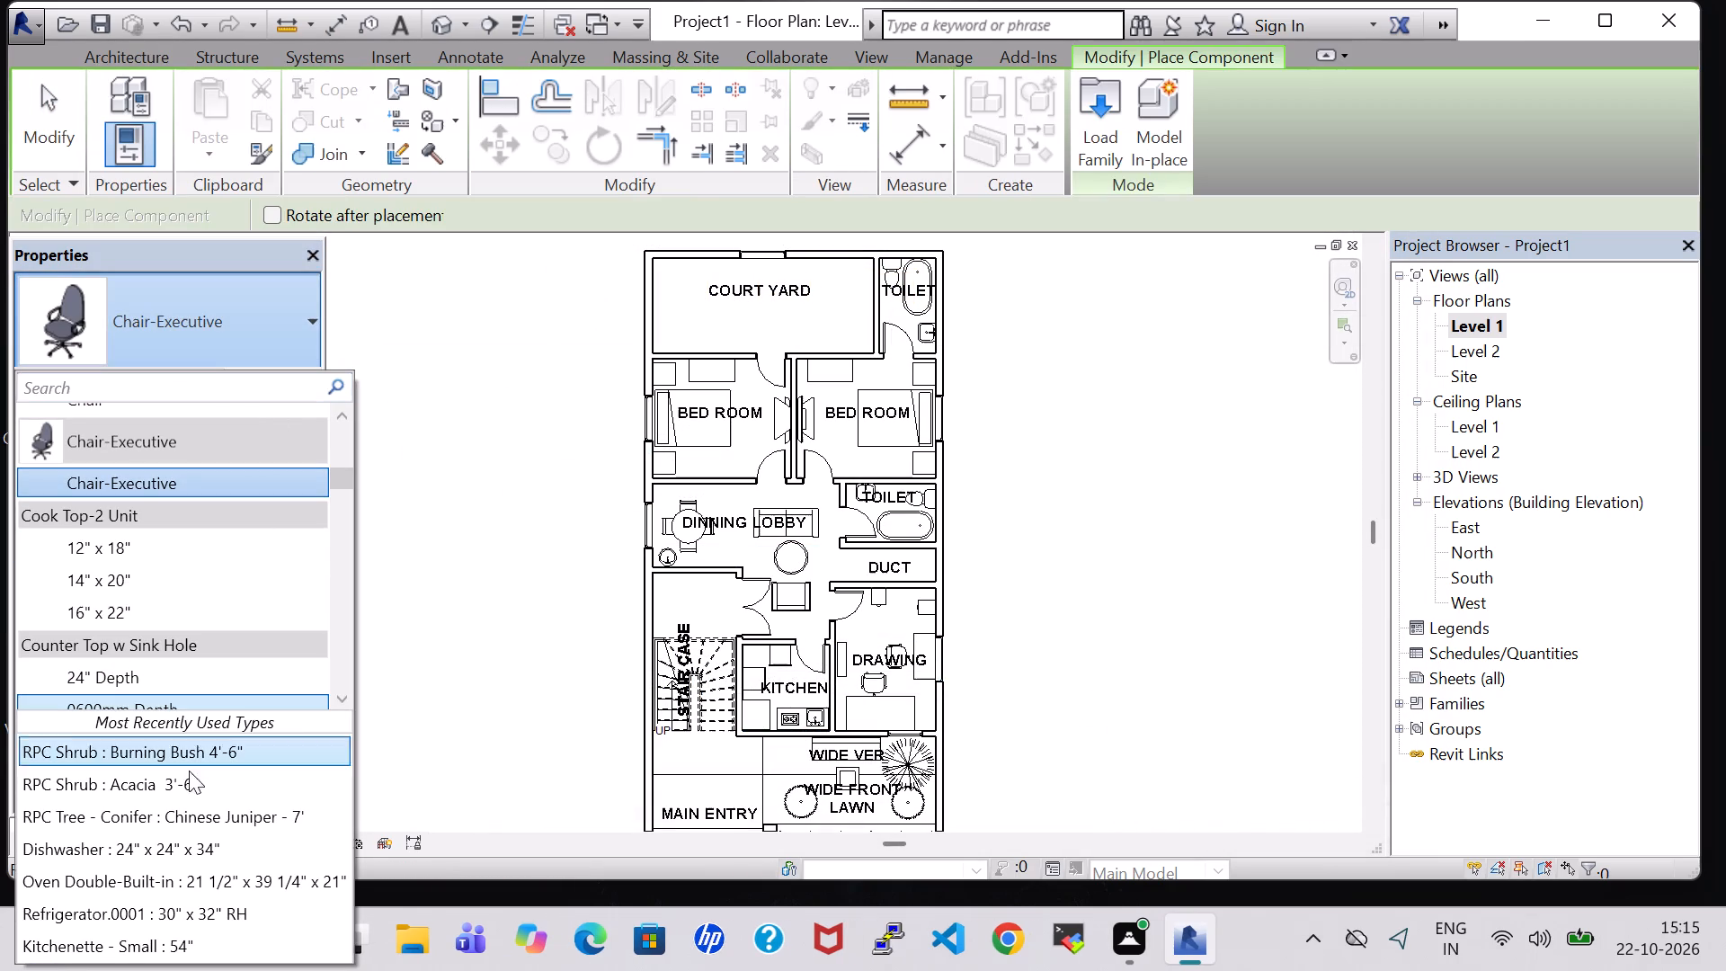
{"action": "scroll", "coordinate": [172, 883], "scroll_direction": "down", "scroll_amount": 1}
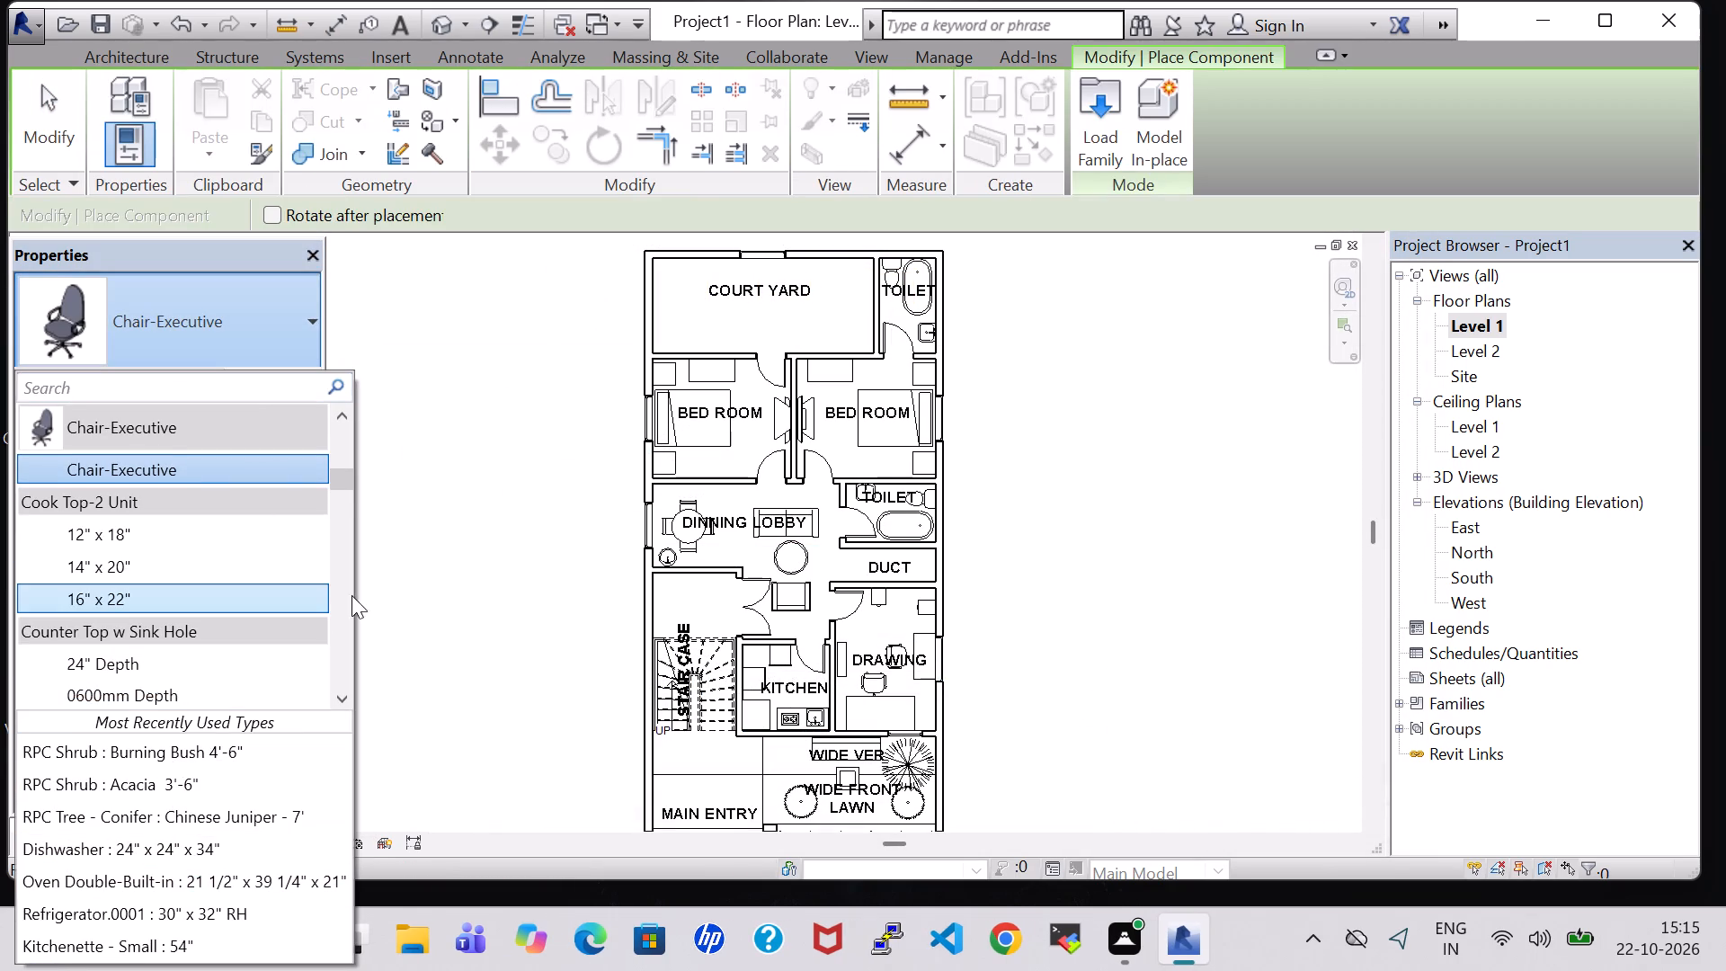
{"action": "scroll", "coordinate": [350, 490], "scroll_direction": "up", "scroll_amount": 8}
{"action": "scroll", "coordinate": [350, 490], "scroll_direction": "down", "scroll_amount": 1}
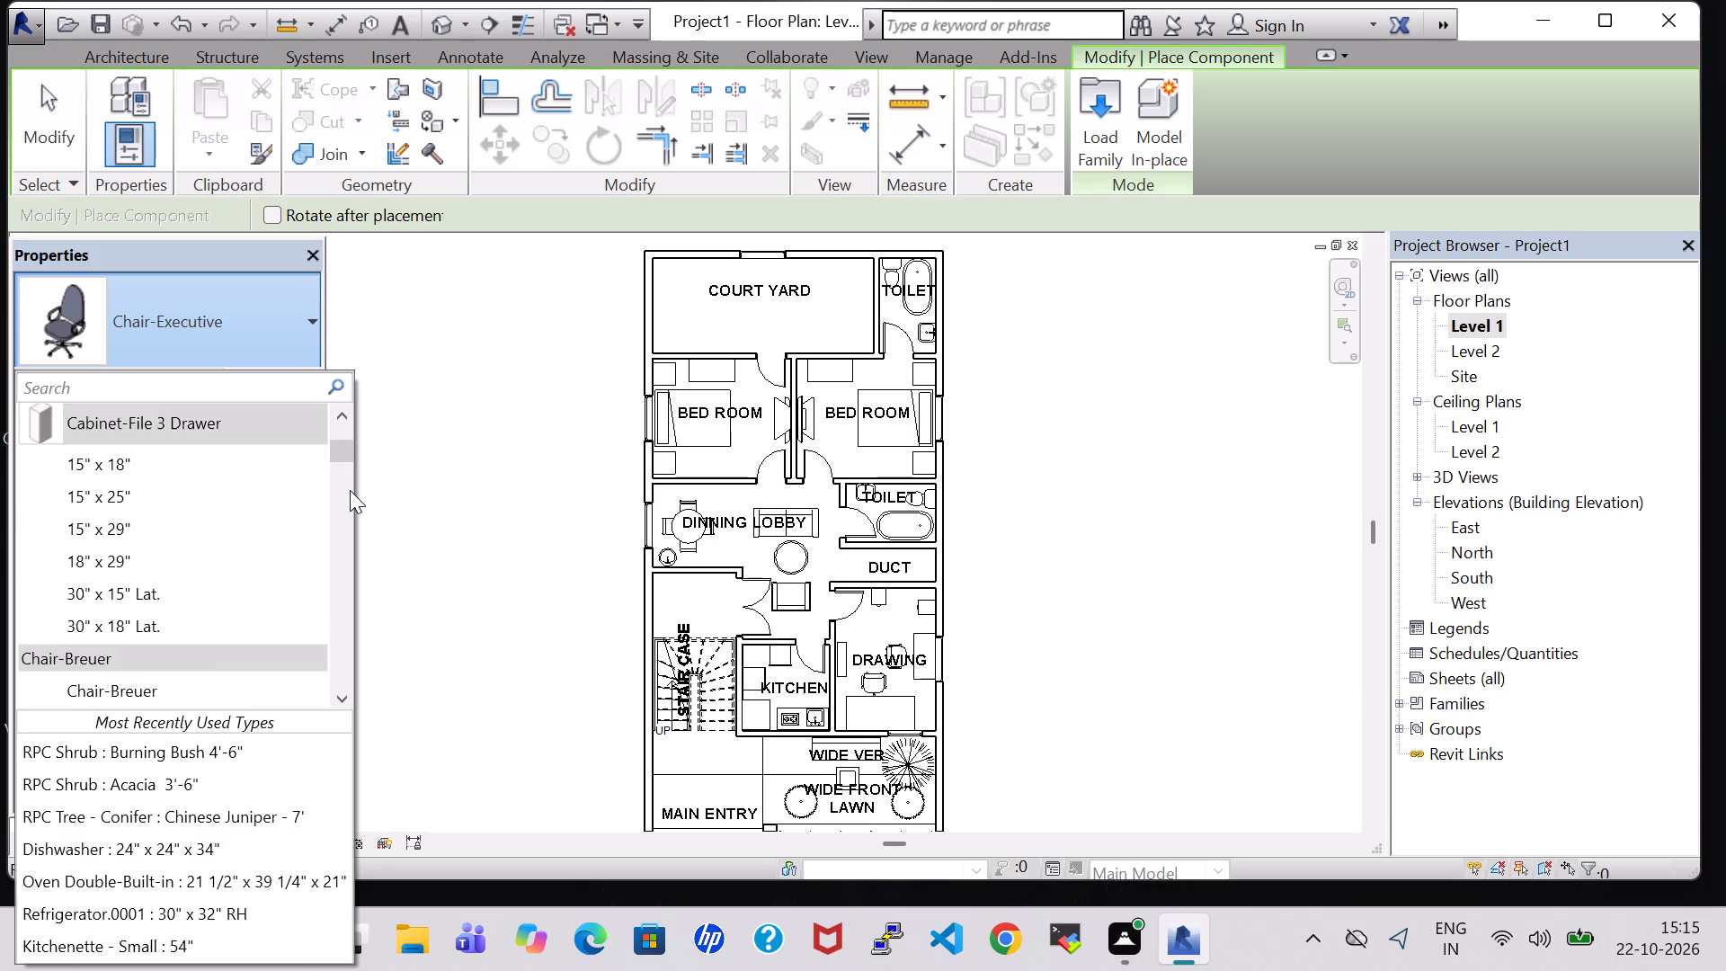
{"action": "scroll", "coordinate": [350, 490], "scroll_direction": "down", "scroll_amount": 2}
{"action": "scroll", "coordinate": [350, 490], "scroll_direction": "up", "scroll_amount": 9}
{"action": "scroll", "coordinate": [350, 490], "scroll_direction": "down", "scroll_amount": 1}
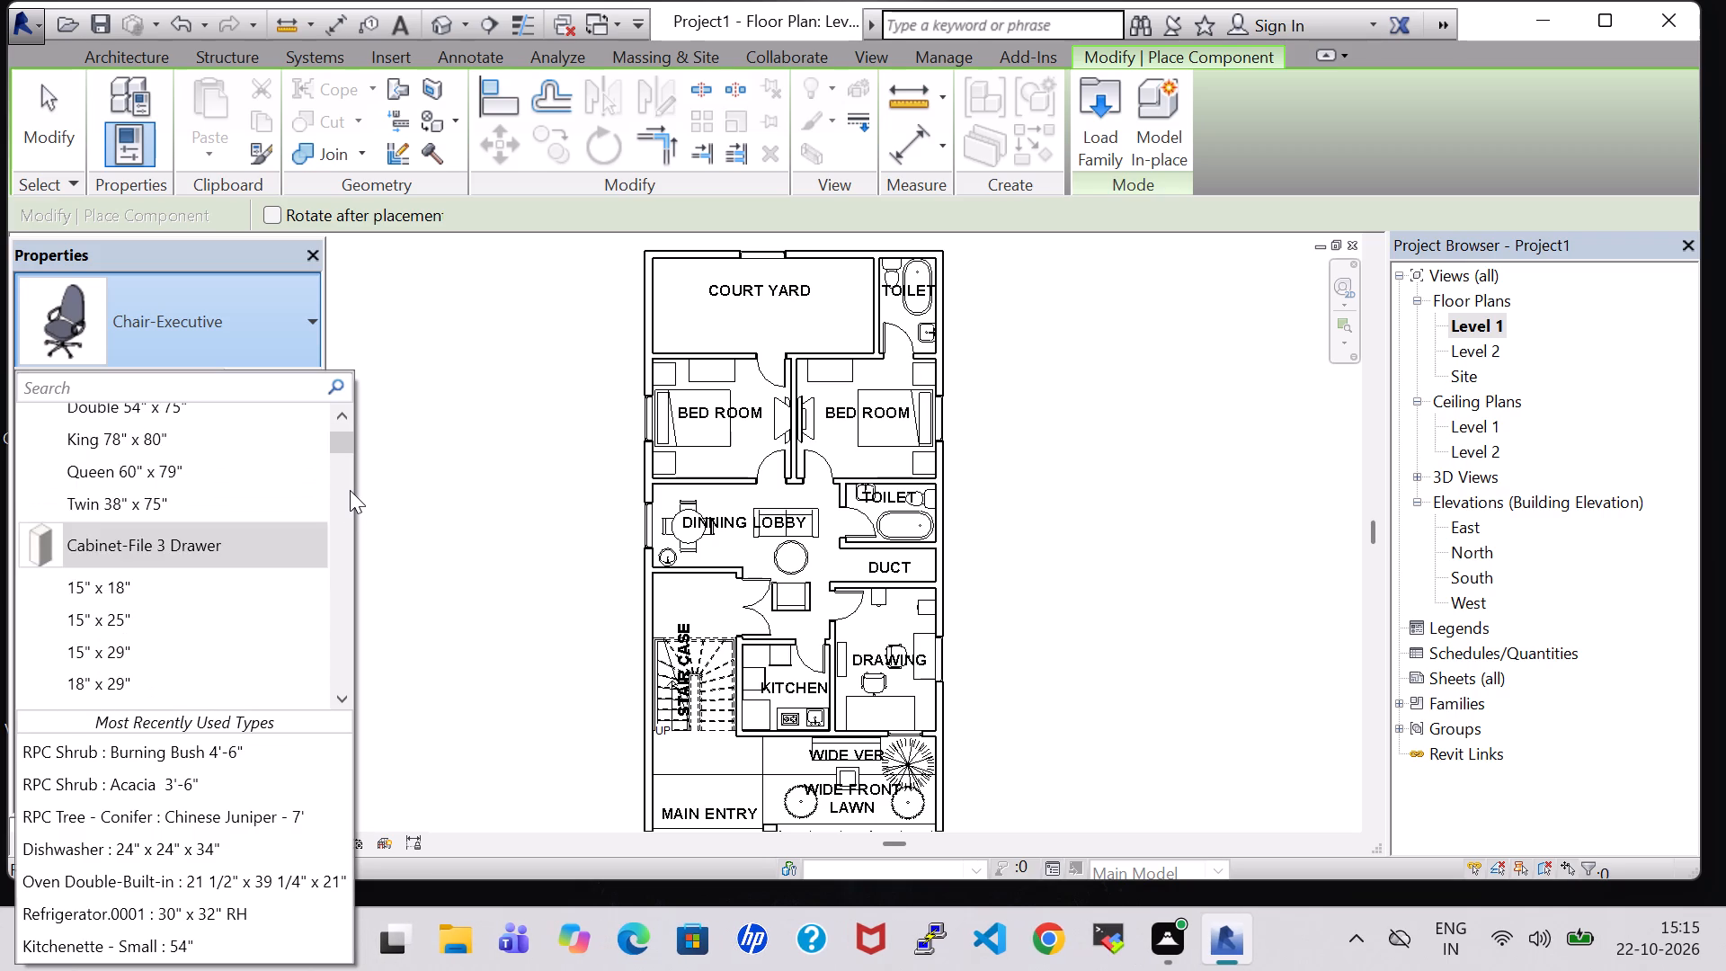
{"action": "scroll", "coordinate": [348, 499], "scroll_direction": "down", "scroll_amount": 12}
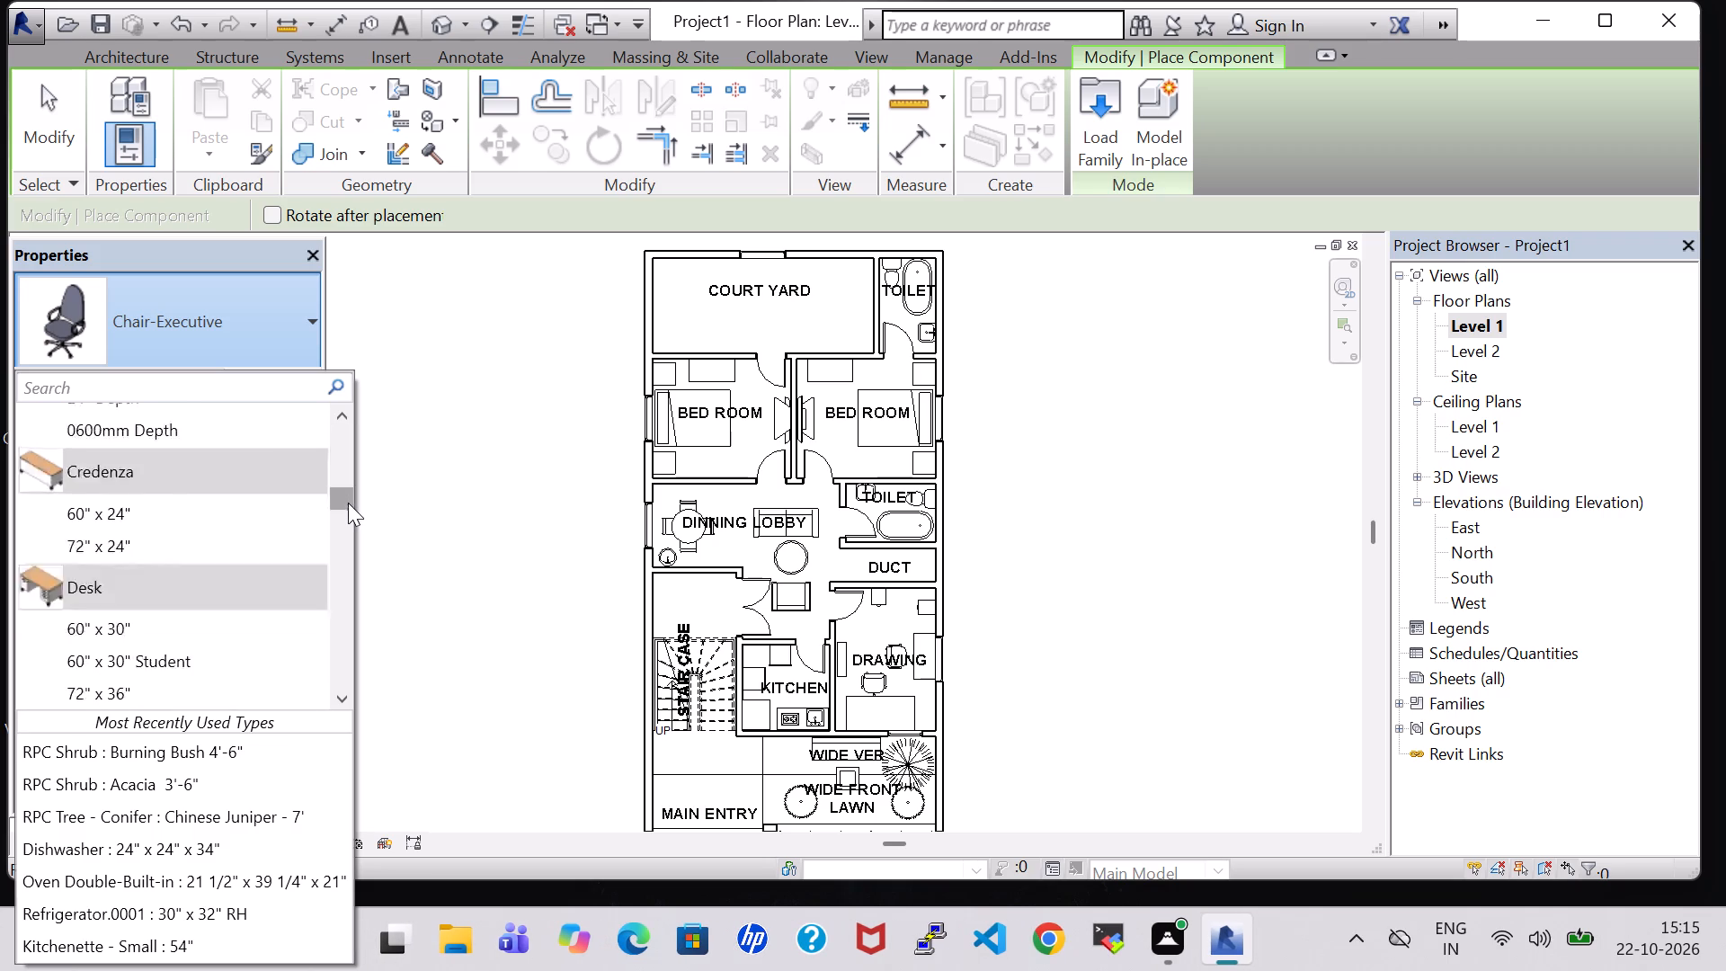
{"action": "scroll", "coordinate": [348, 503], "scroll_direction": "down", "scroll_amount": 9}
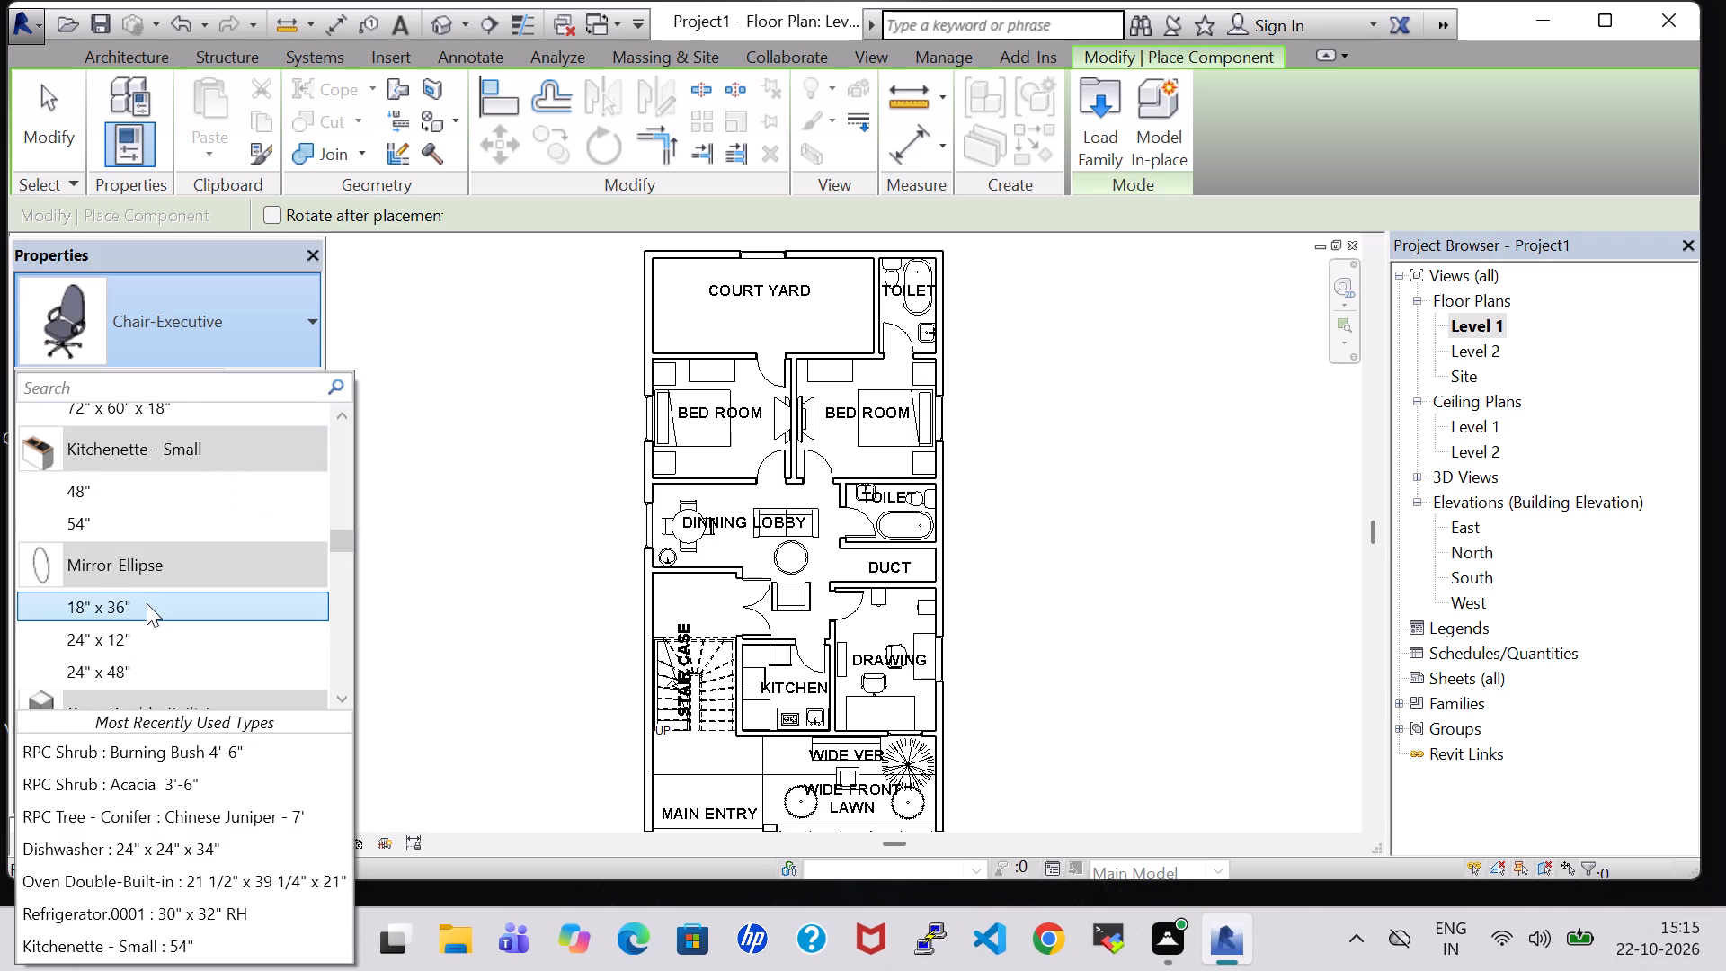
{"action": "left_click", "coordinate": [136, 611]}
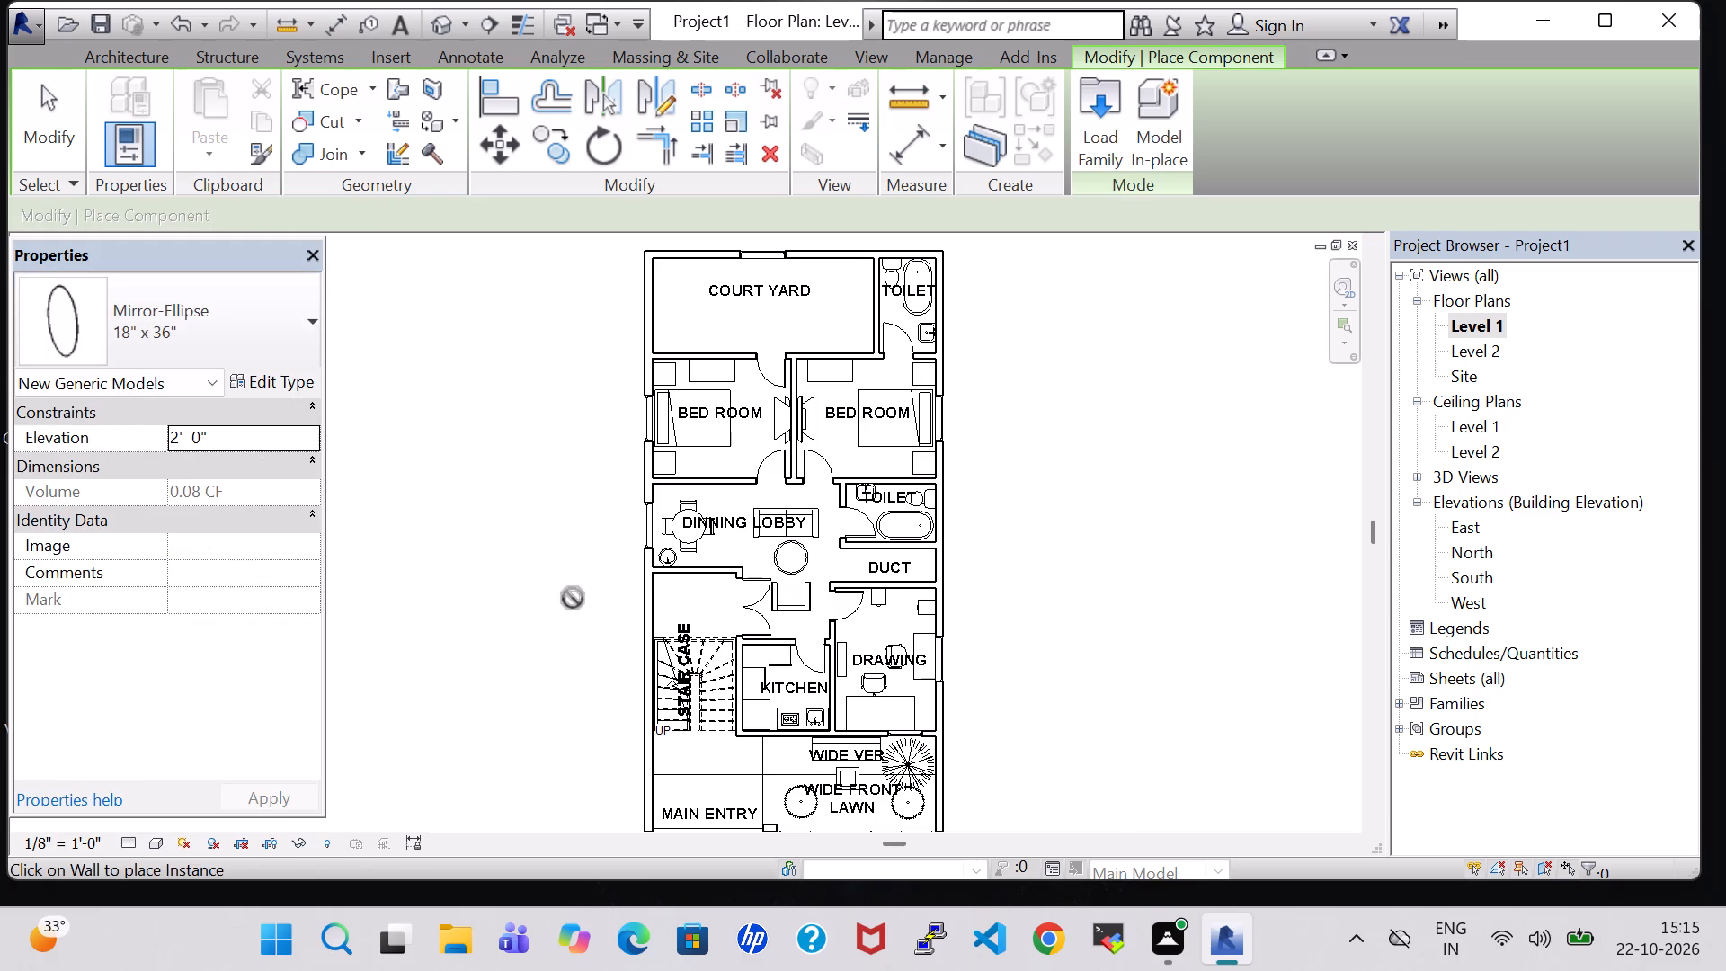
{"action": "scroll", "coordinate": [676, 598], "scroll_direction": "up", "scroll_amount": 7}
{"action": "middle_click_drag", "start_coordinate": [778, 539], "coordinate": [645, 687]}
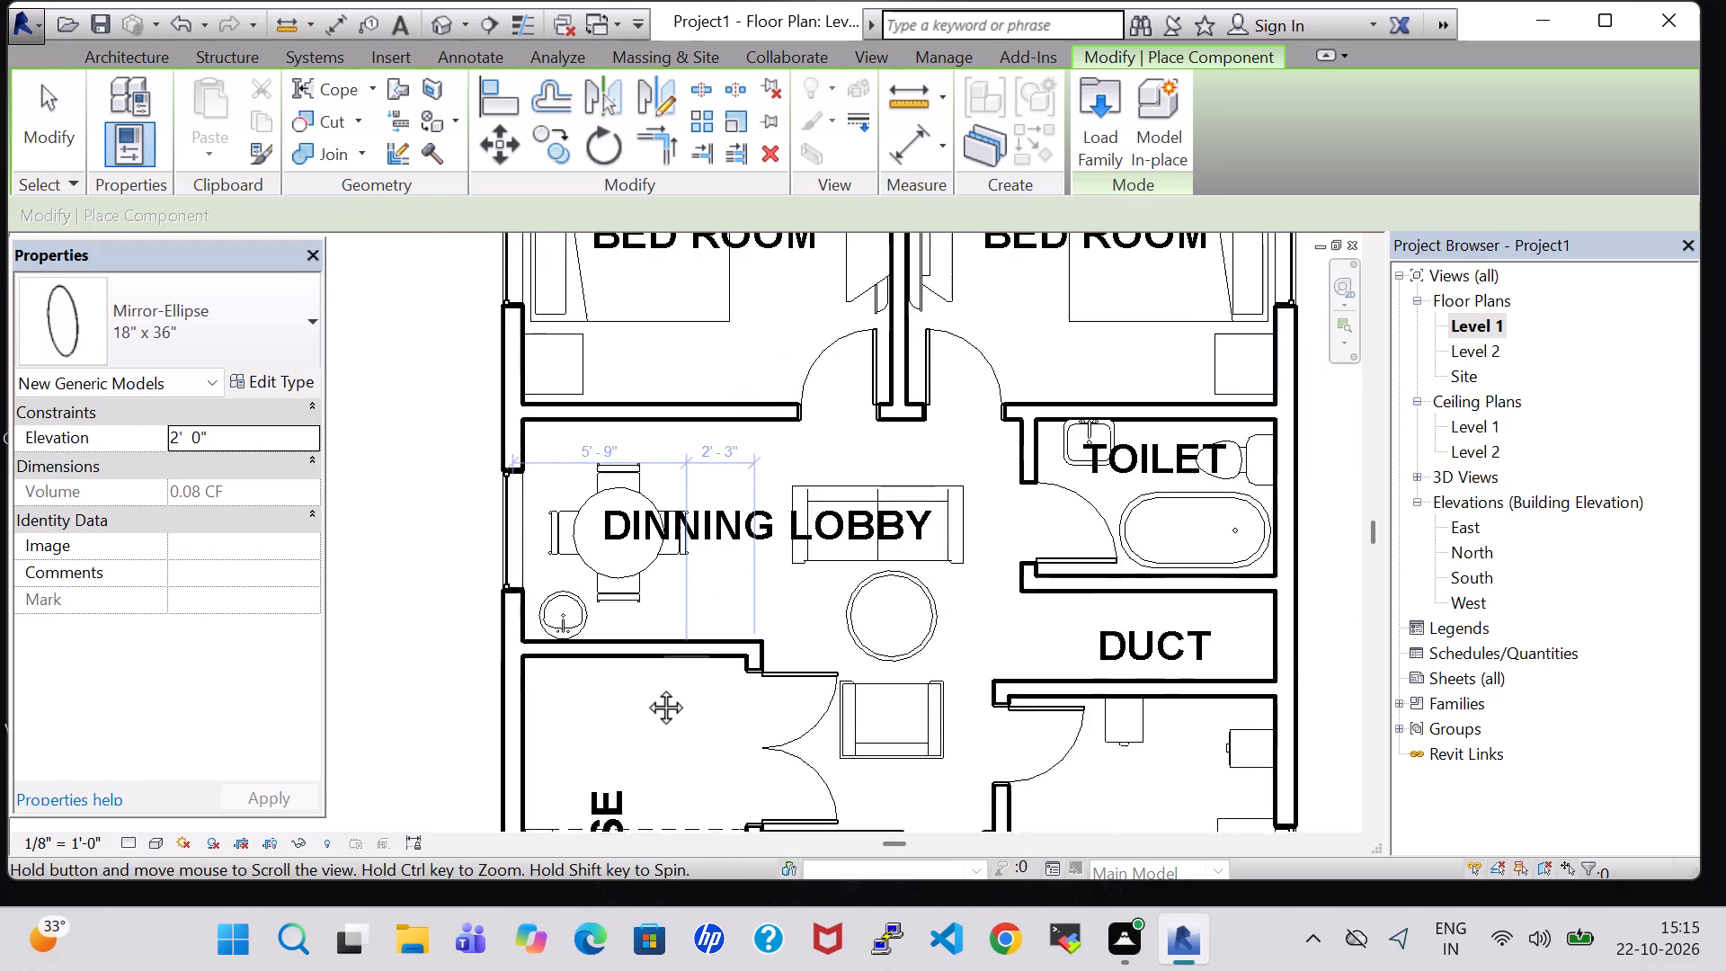
{"action": "middle_click_drag", "start_coordinate": [645, 687], "coordinate": [636, 705]}
{"action": "scroll", "coordinate": [635, 445], "scroll_direction": "up", "scroll_amount": 4}
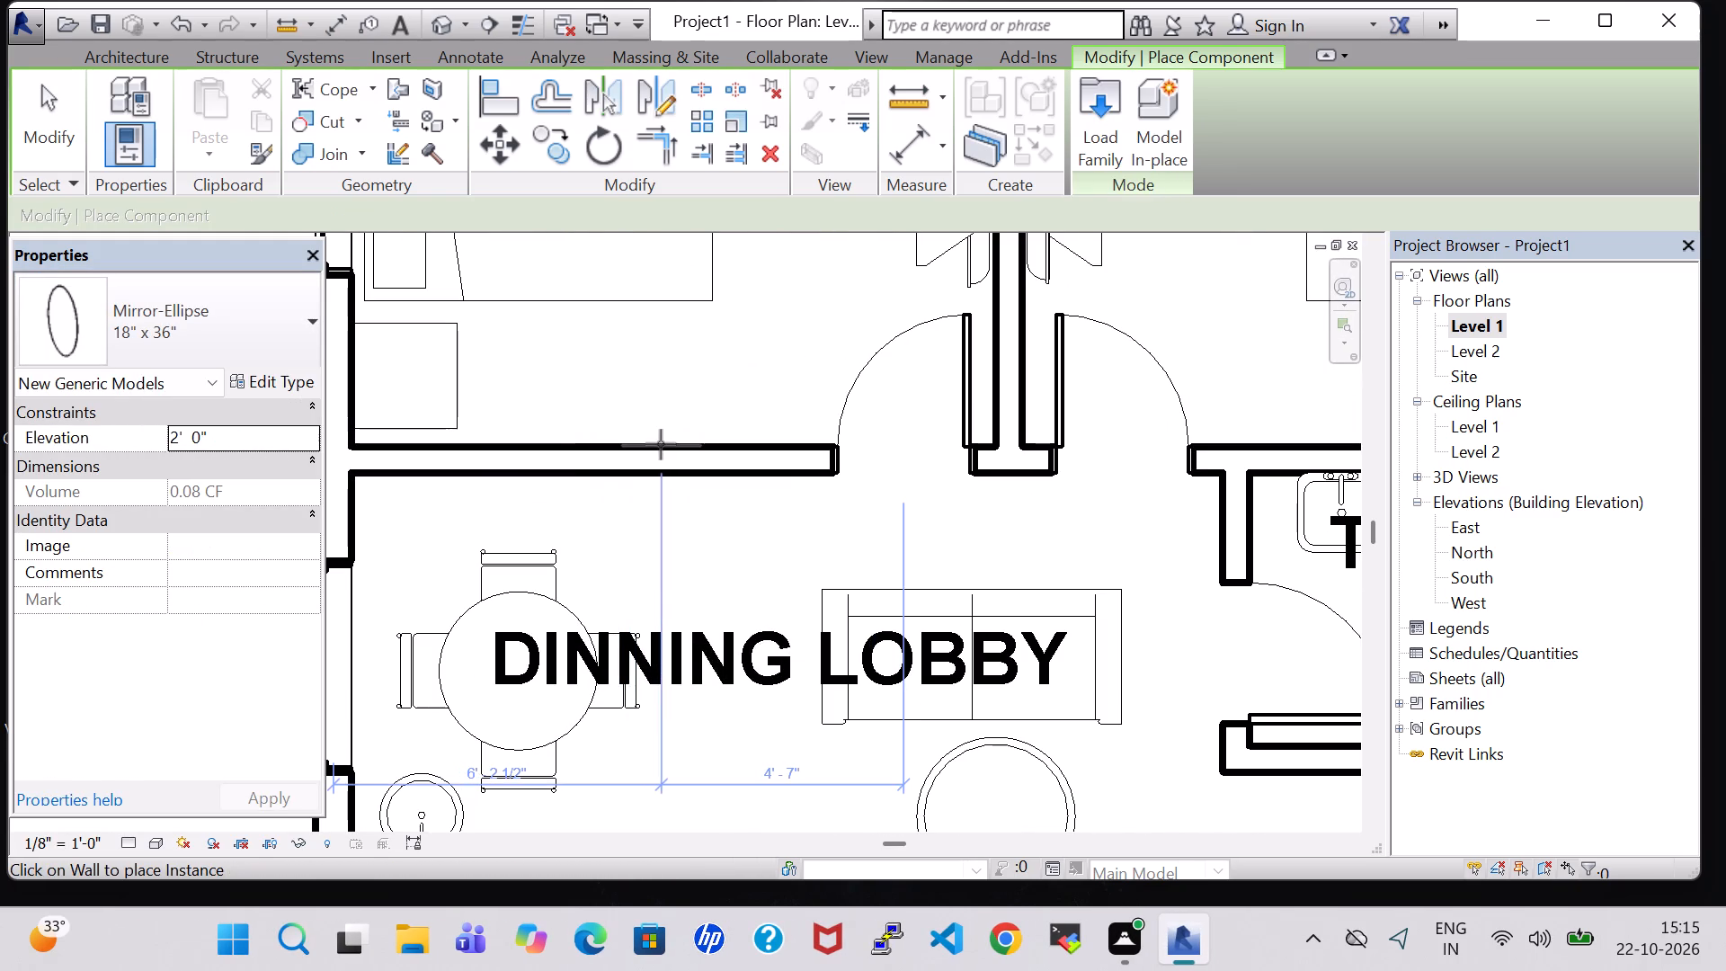
{"action": "left_click", "coordinate": [661, 444]}
Place another 18" x 36" Mirror-Ellipse on the east bedroom's south wall, about 2' 8" from the line of the toilet's west wall.
{"action": "scroll", "coordinate": [952, 479], "scroll_direction": "down", "scroll_amount": 1}
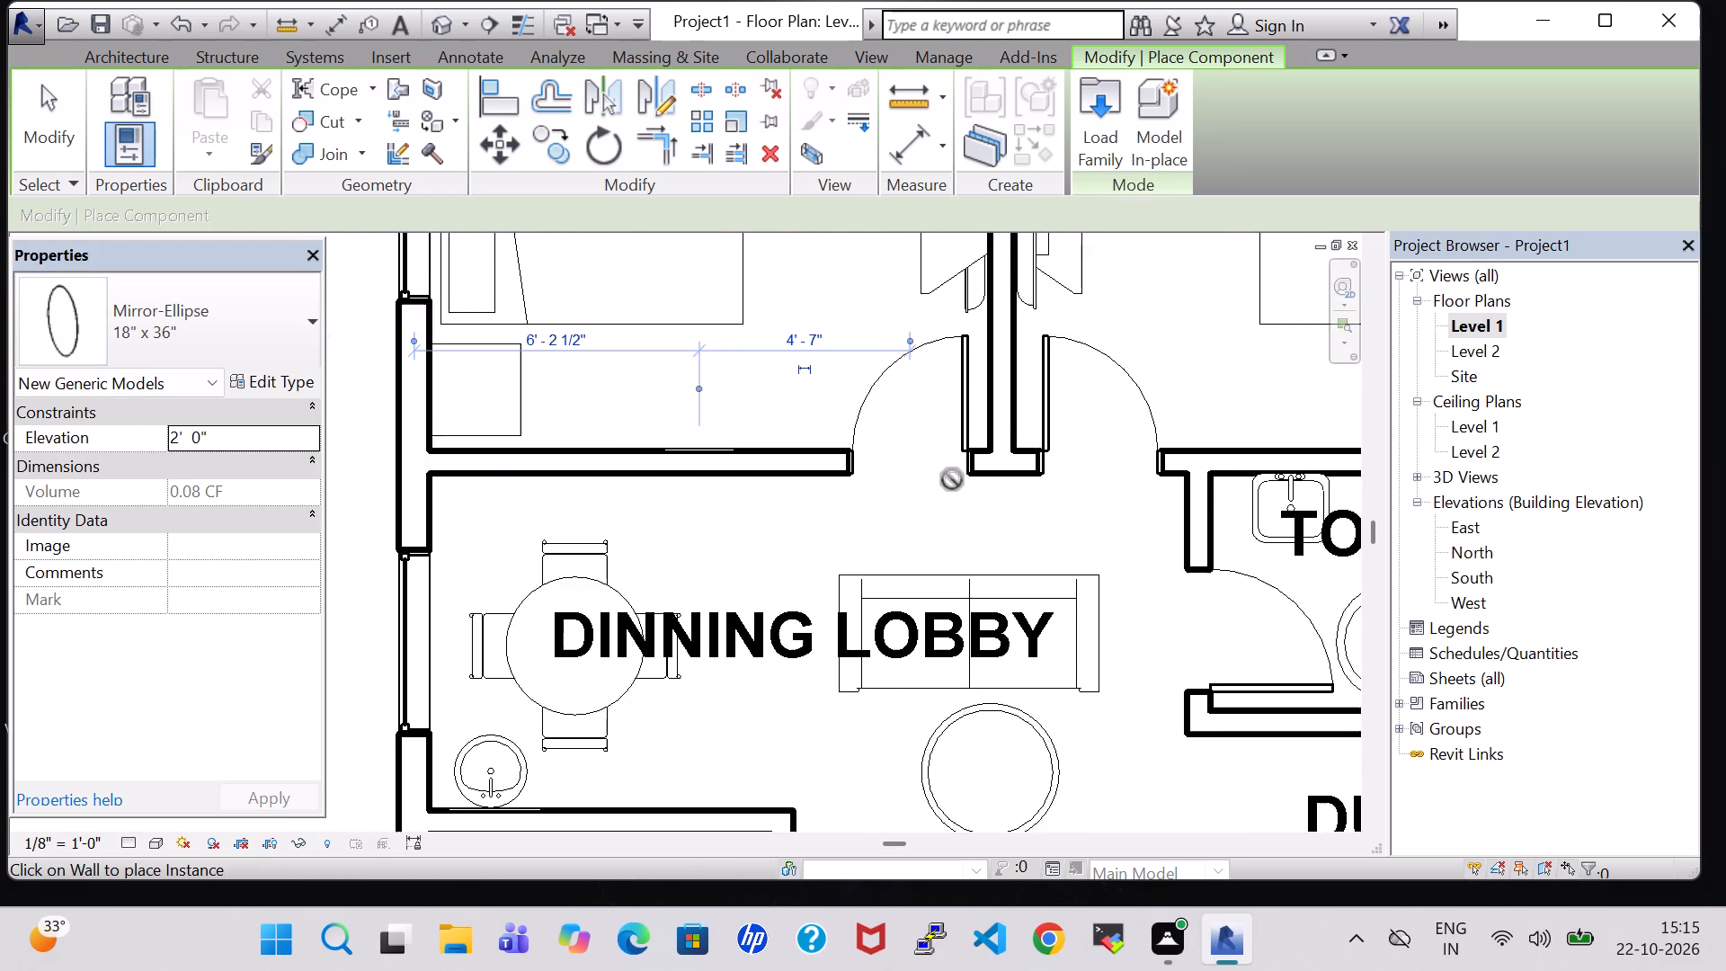
{"action": "scroll", "coordinate": [952, 479], "scroll_direction": "down", "scroll_amount": 5}
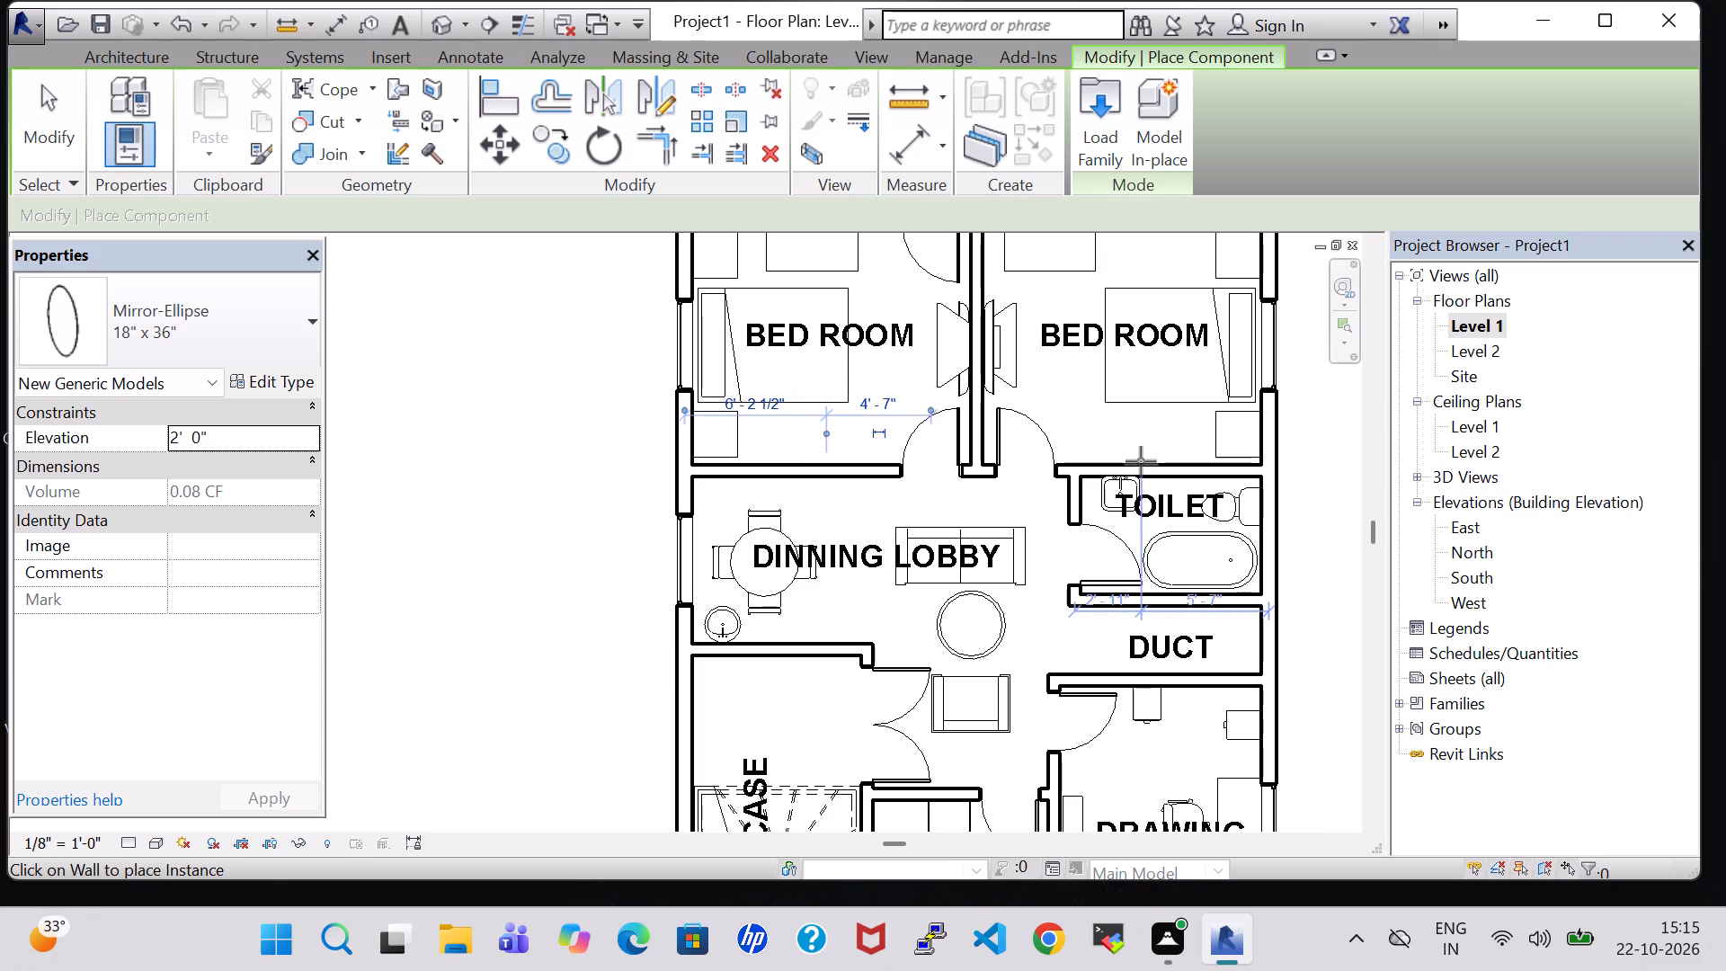
{"action": "scroll", "coordinate": [1139, 461], "scroll_direction": "up", "scroll_amount": 6}
{"action": "left_click", "coordinate": [1130, 469]}
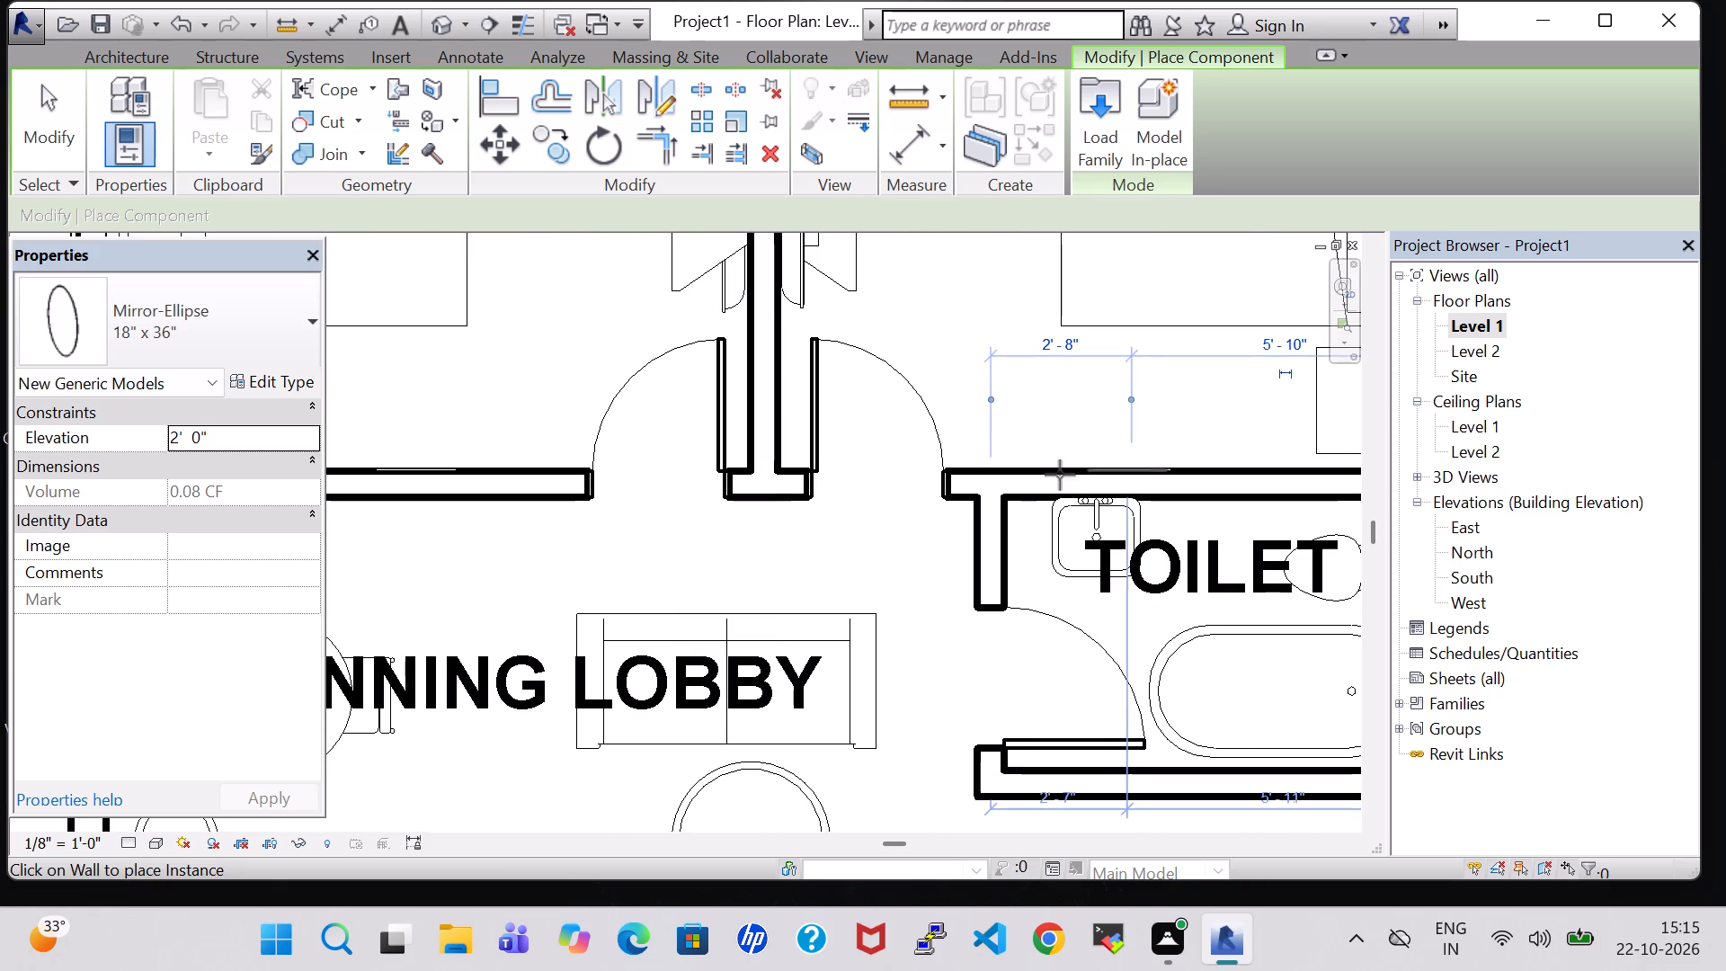
{"action": "scroll", "coordinate": [766, 518], "scroll_direction": "down", "scroll_amount": 7}
{"action": "key", "text": "Escape"}
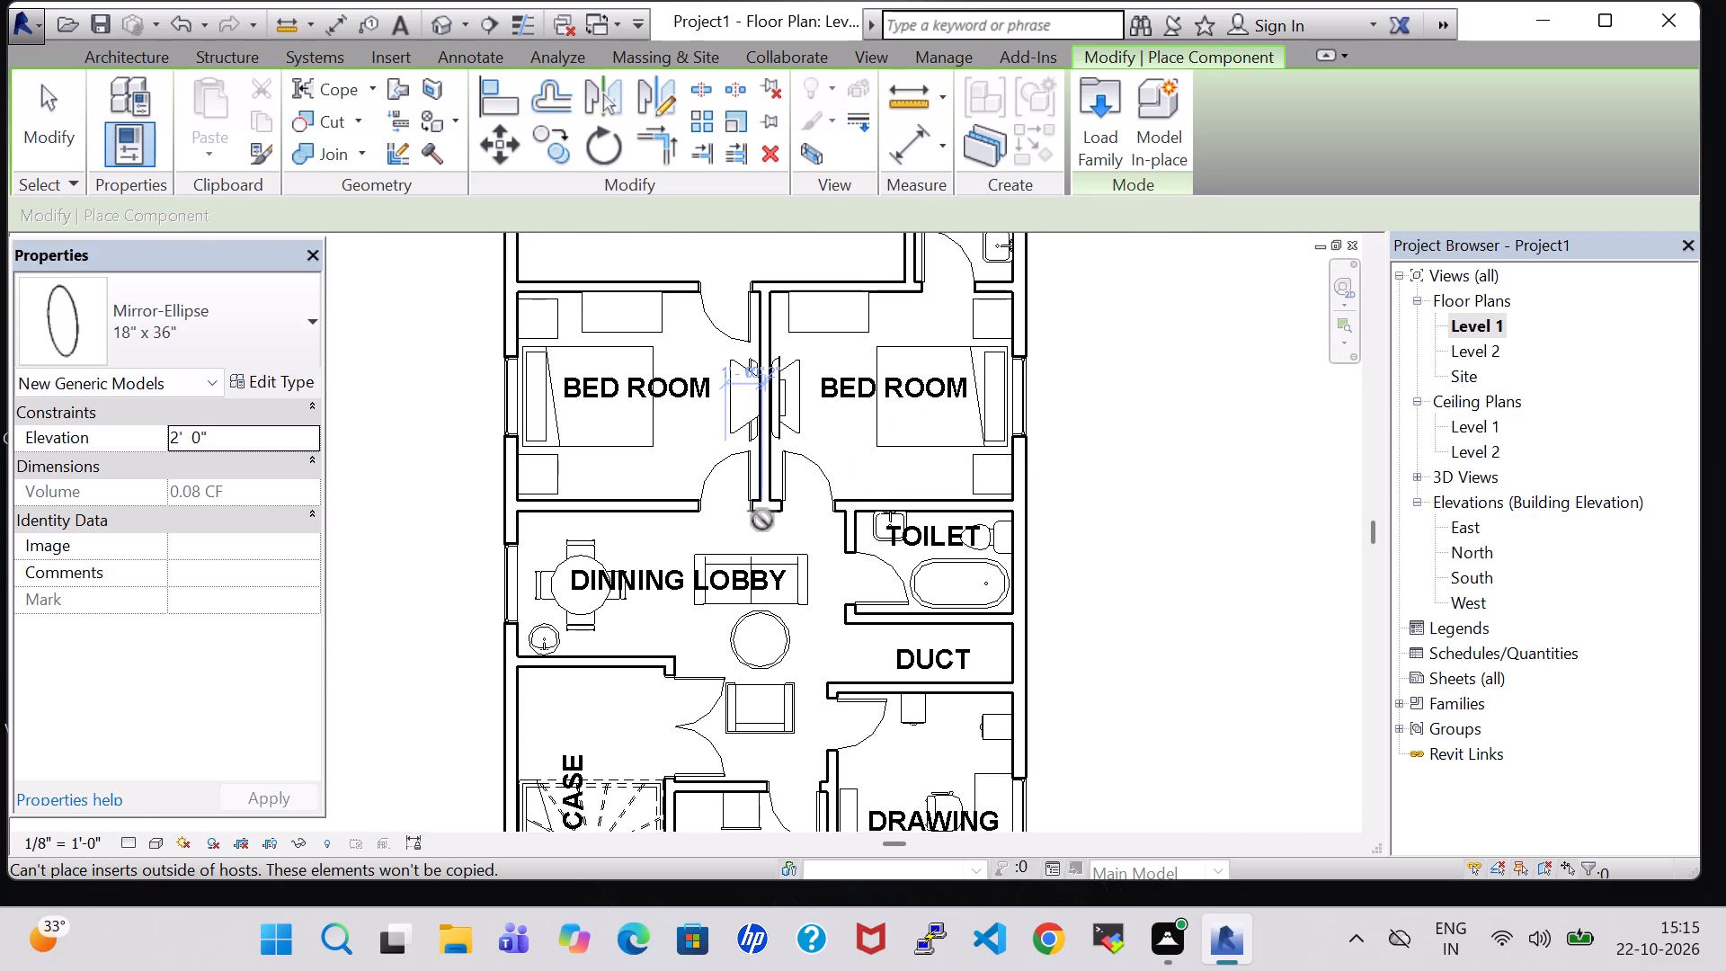
{"action": "key", "text": "Escape"}
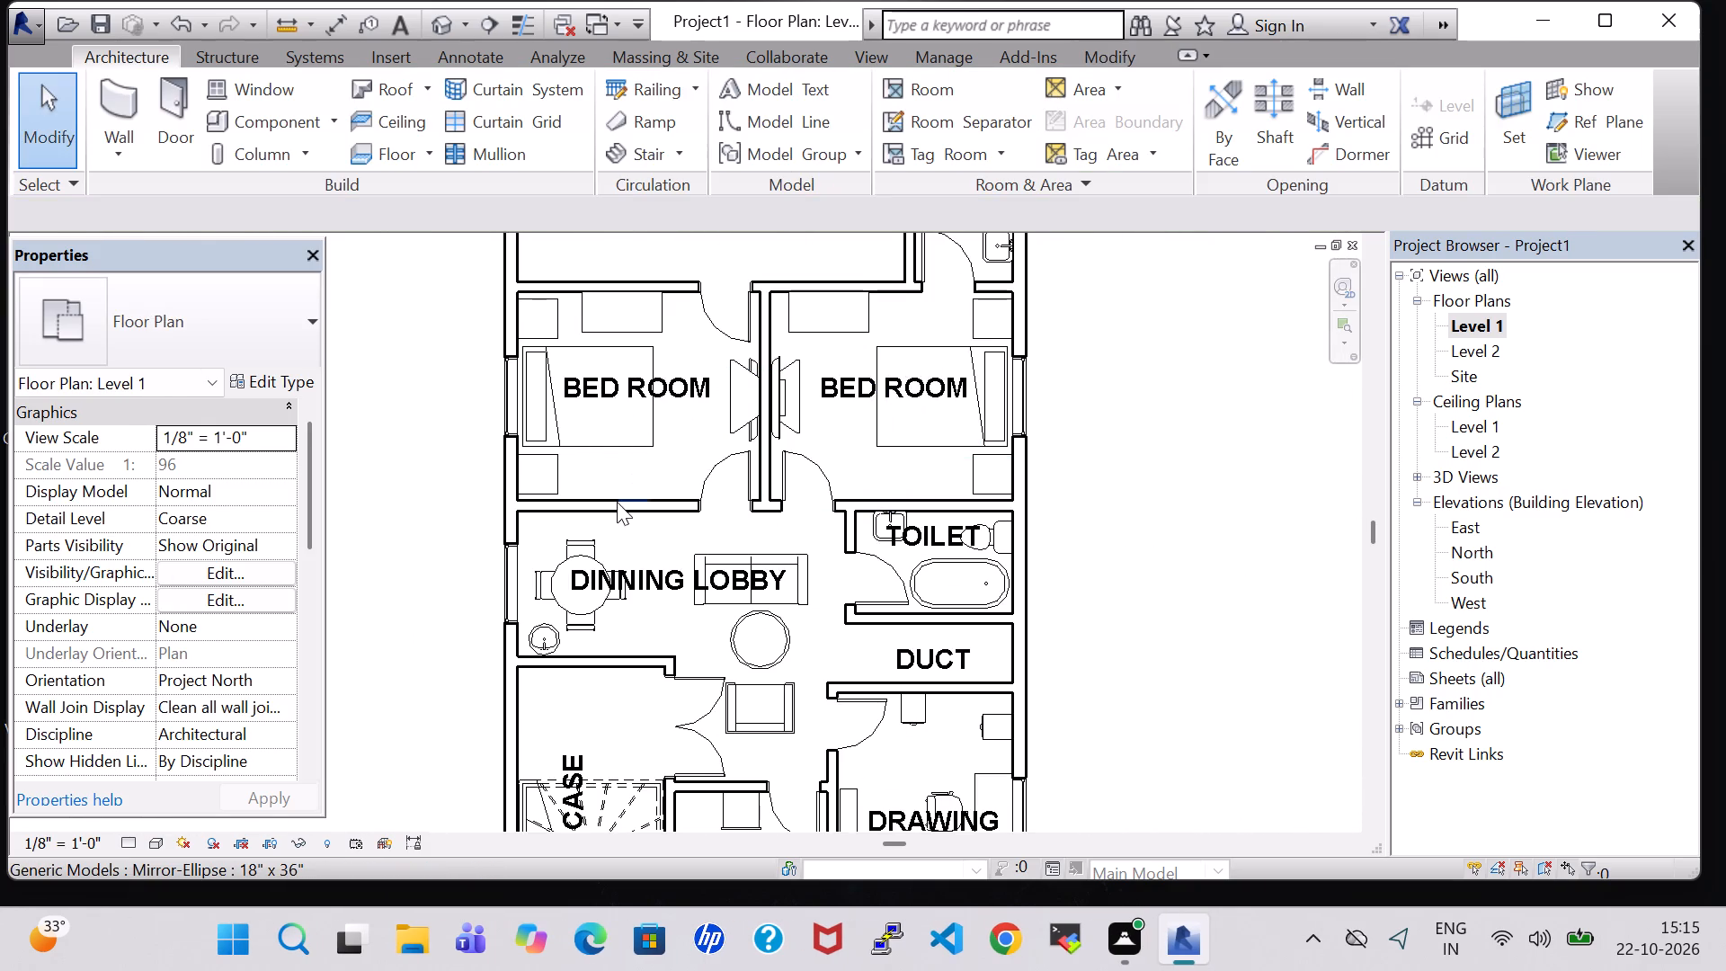
Load Table-Ellipse from the furniture Tables library and place a 72" x 36" one below the west bedroom's mirror, about 7' 2" from the bedroom partition.
{"action": "scroll", "coordinate": [617, 502], "scroll_direction": "up", "scroll_amount": 6}
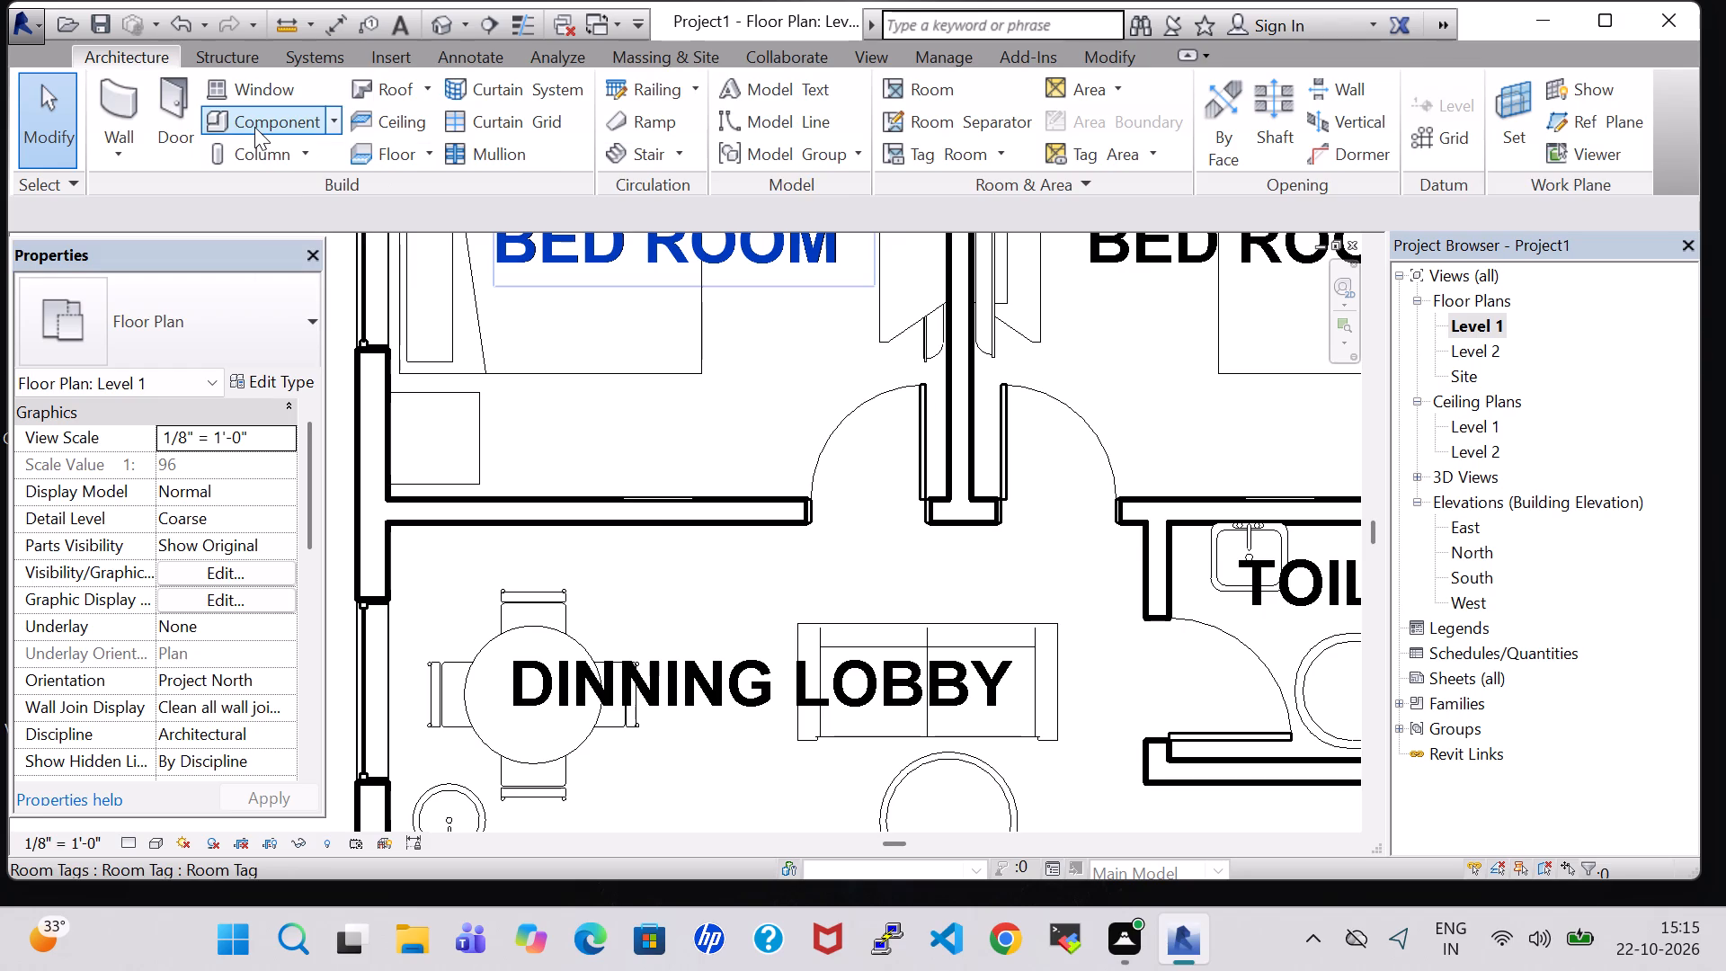
{"action": "left_click", "coordinate": [254, 127]}
{"action": "left_click", "coordinate": [1090, 134]}
{"action": "scroll", "coordinate": [794, 424], "scroll_direction": "down", "scroll_amount": 1}
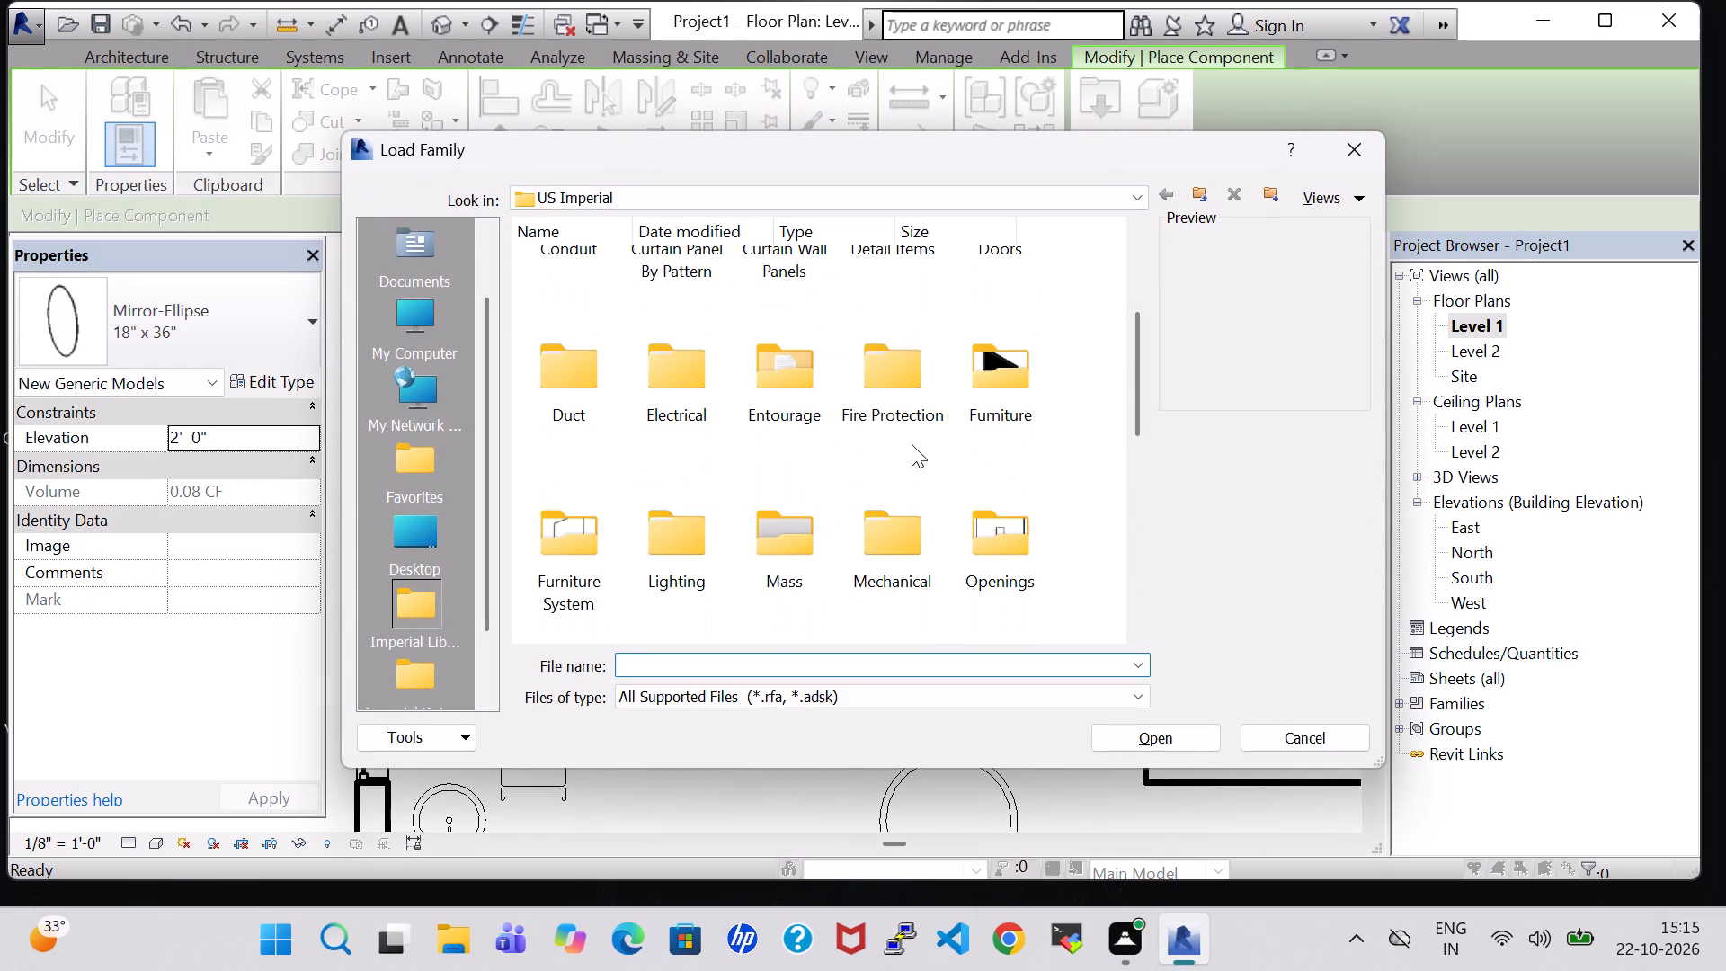
{"action": "double_click", "coordinate": [1019, 386]}
{"action": "double_click", "coordinate": [850, 312]}
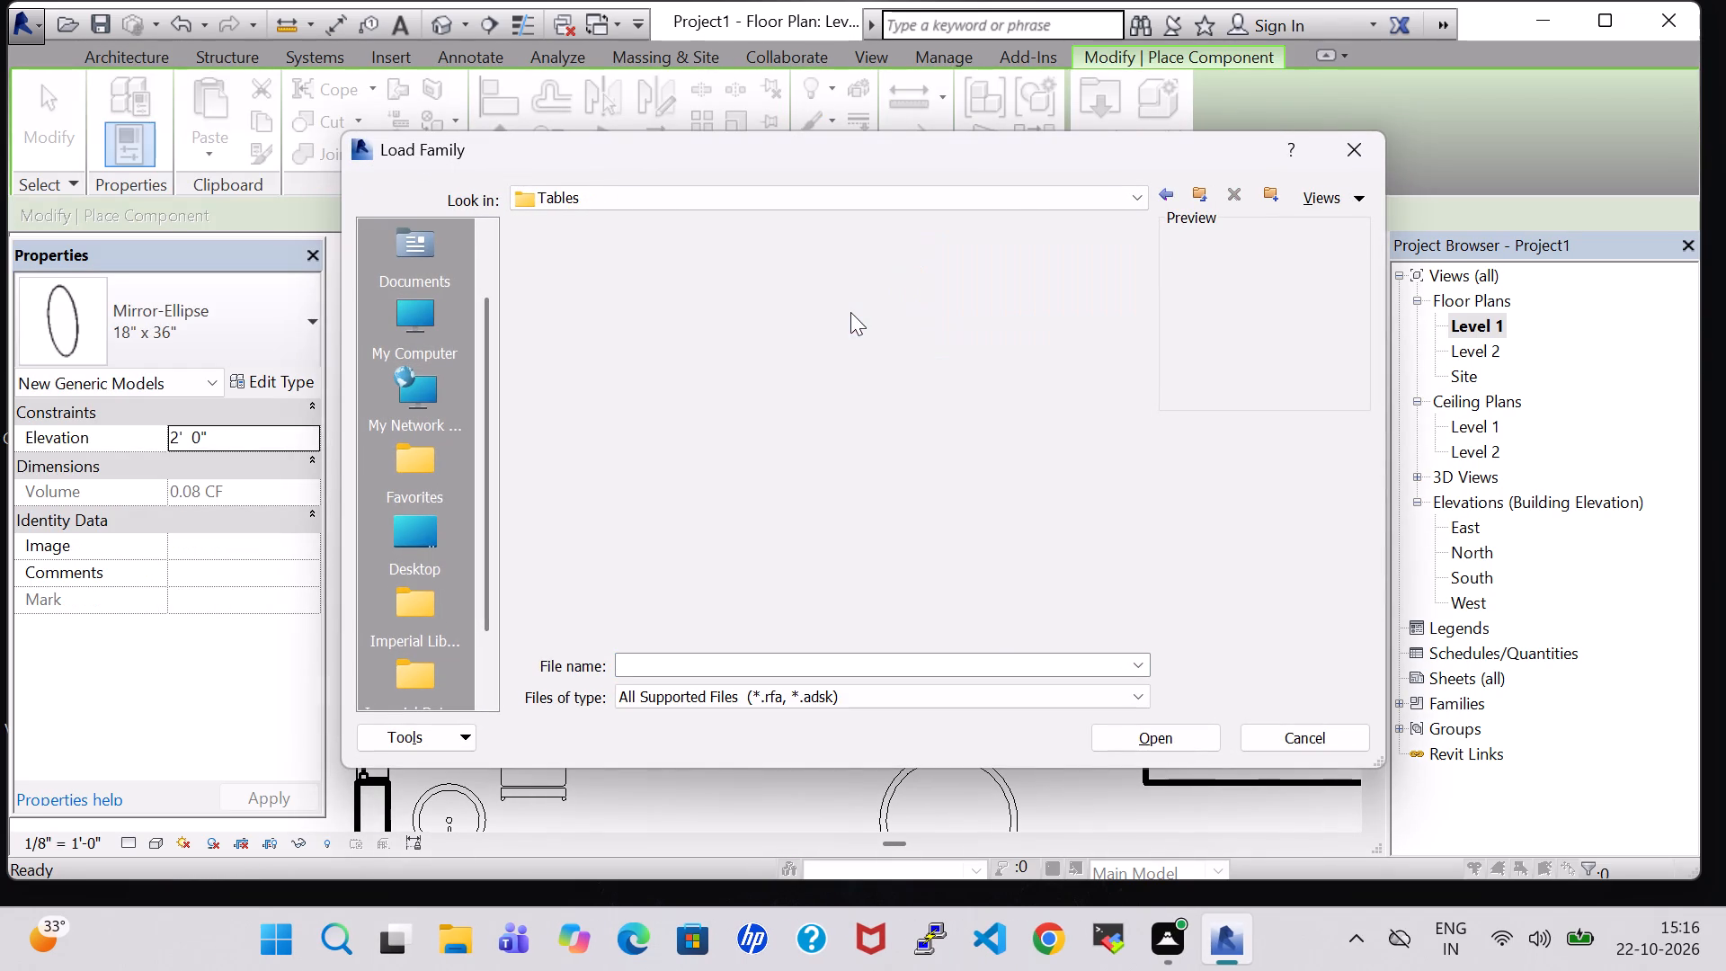
{"action": "scroll", "coordinate": [747, 537], "scroll_direction": "down", "scroll_amount": 2}
{"action": "left_click", "coordinate": [680, 411]}
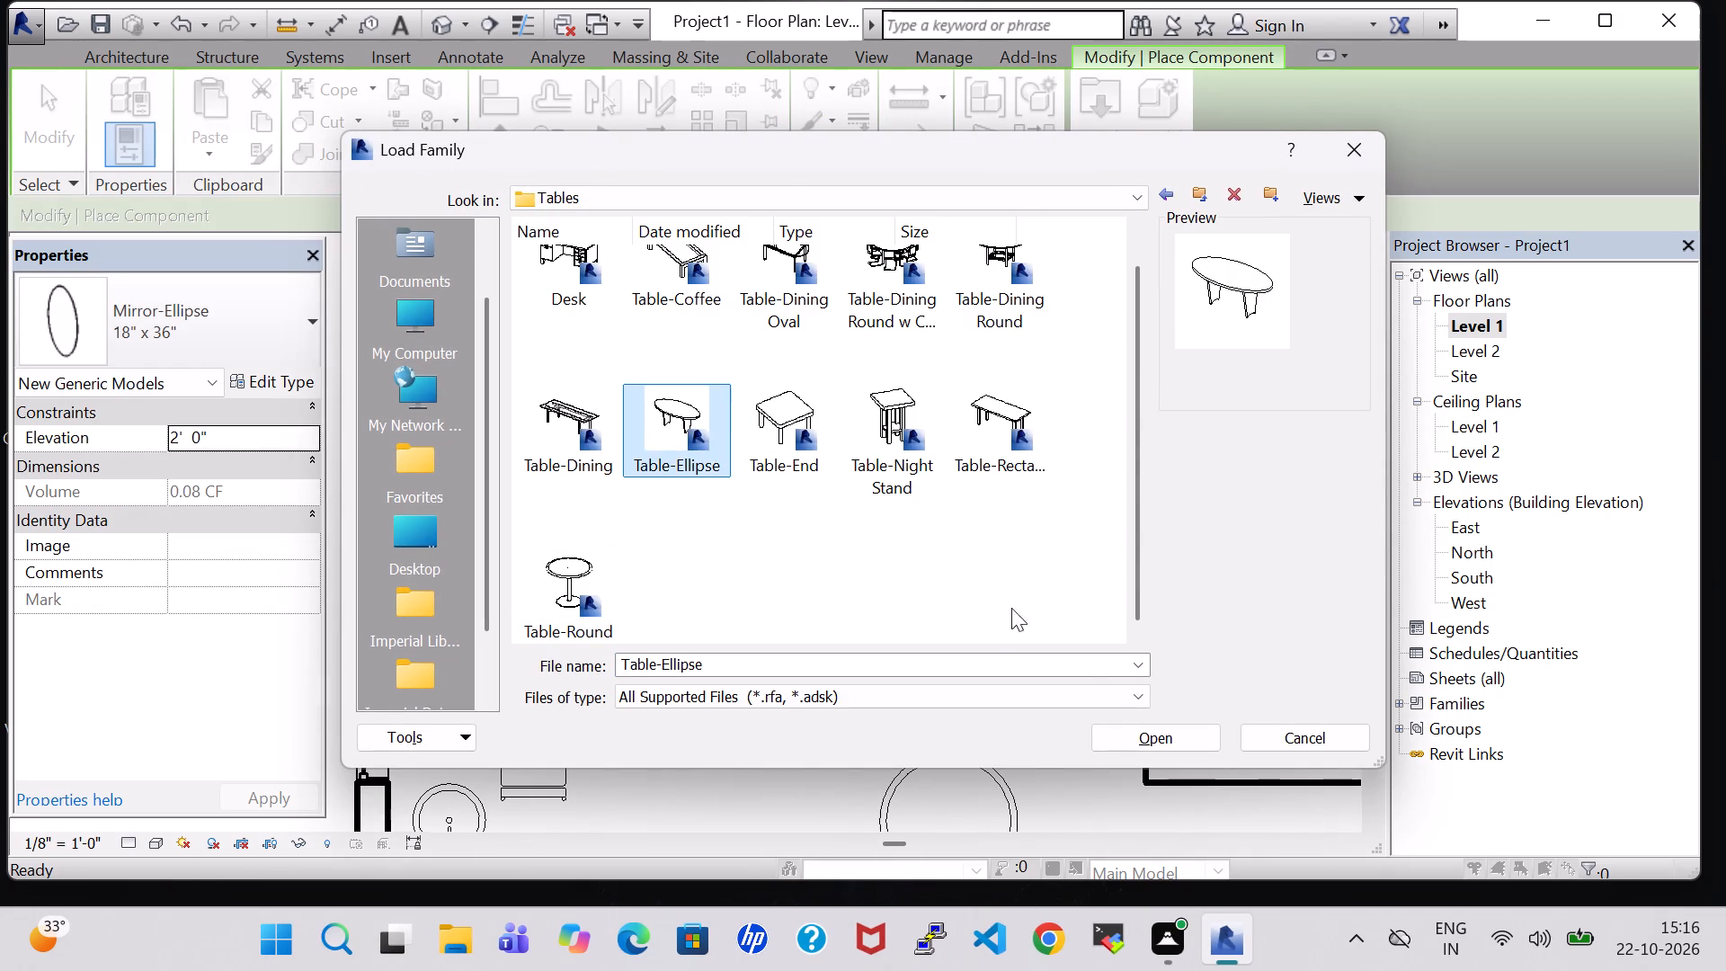
{"action": "left_click", "coordinate": [1159, 742]}
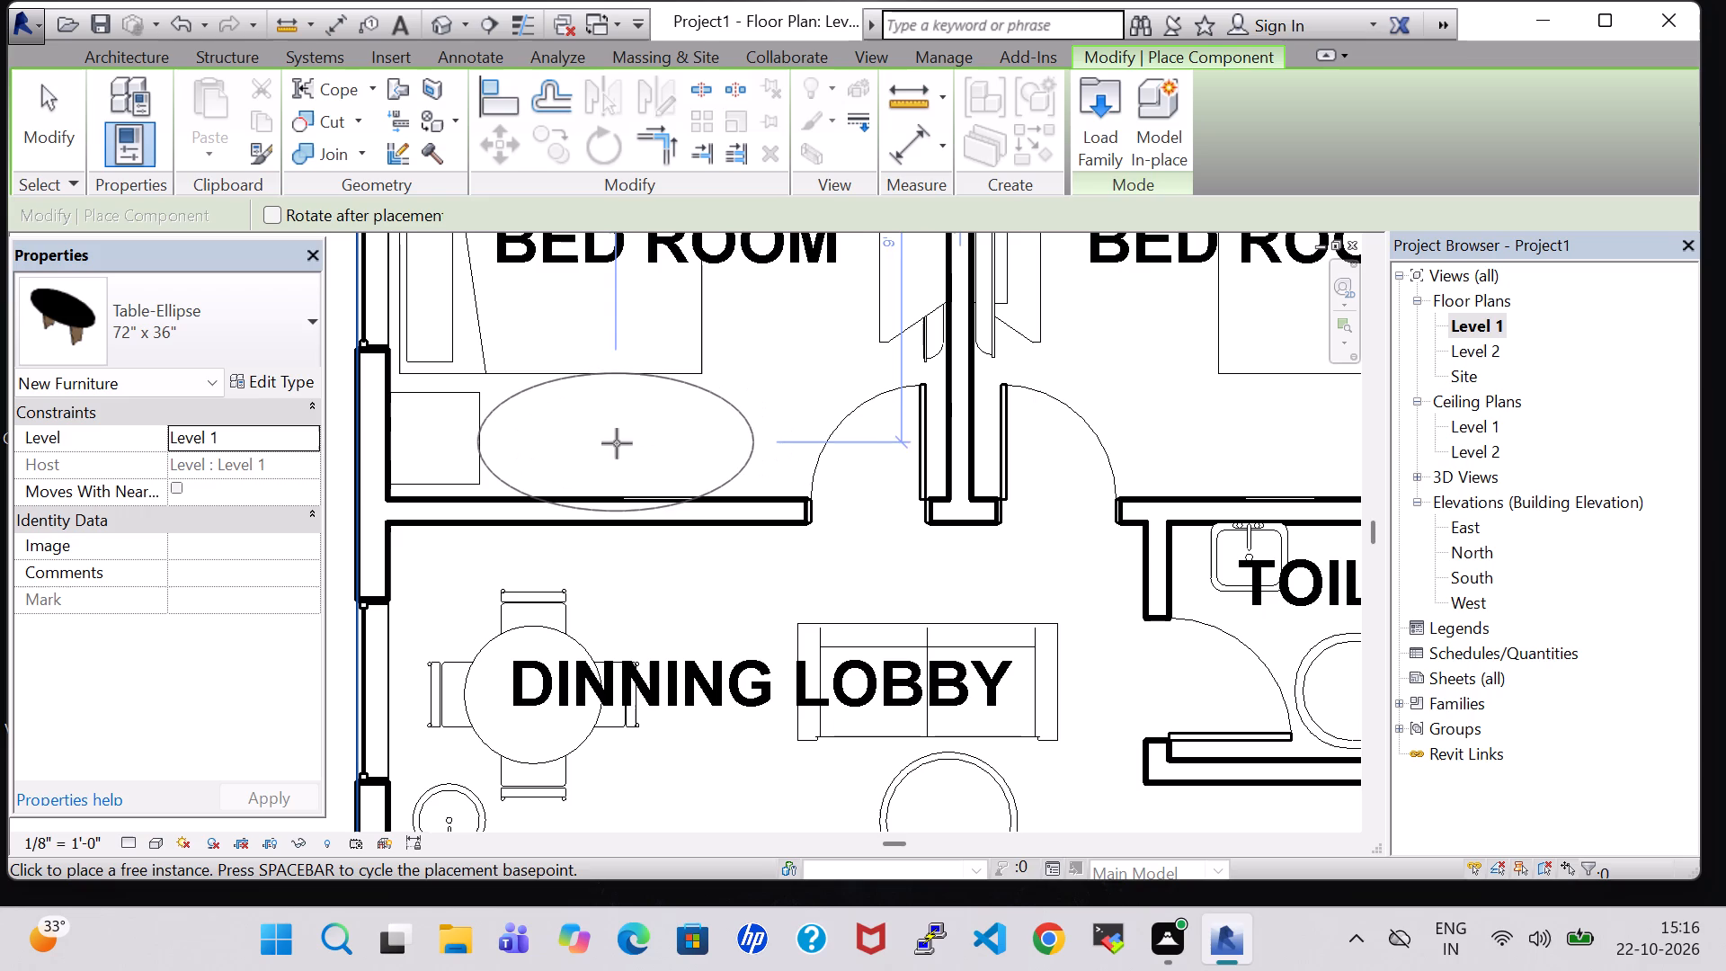
{"action": "left_click", "coordinate": [631, 443]}
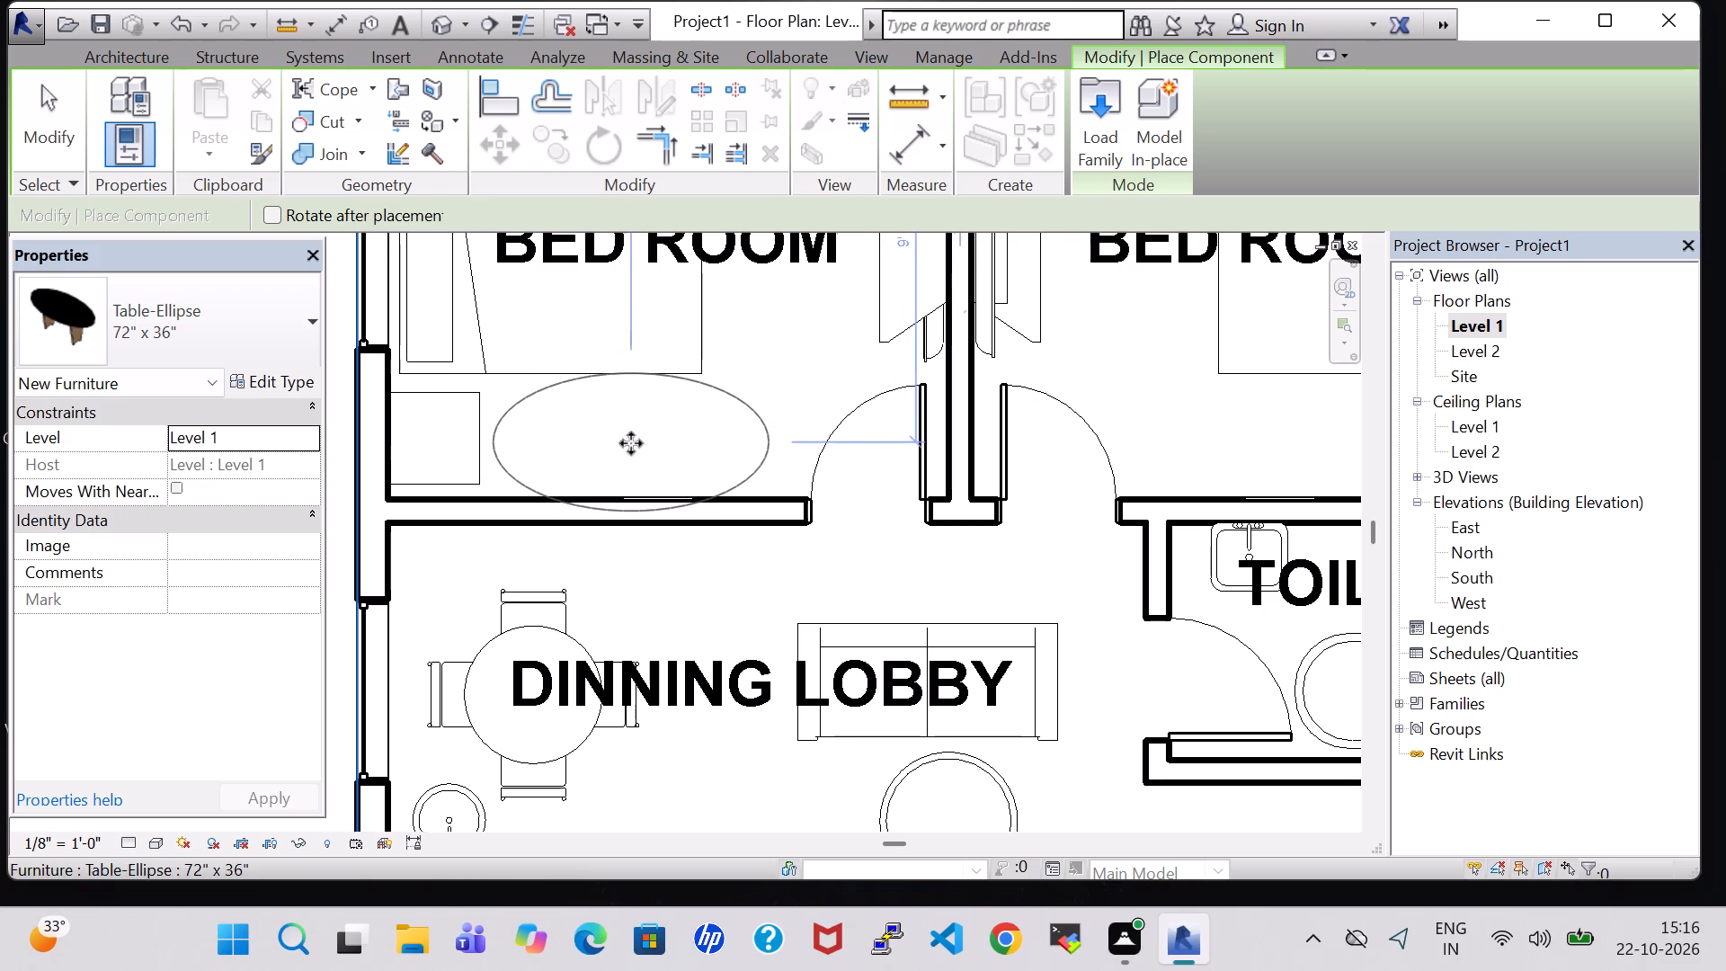
{"action": "key", "text": "Escape"}
{"action": "key", "text": "Escape"}
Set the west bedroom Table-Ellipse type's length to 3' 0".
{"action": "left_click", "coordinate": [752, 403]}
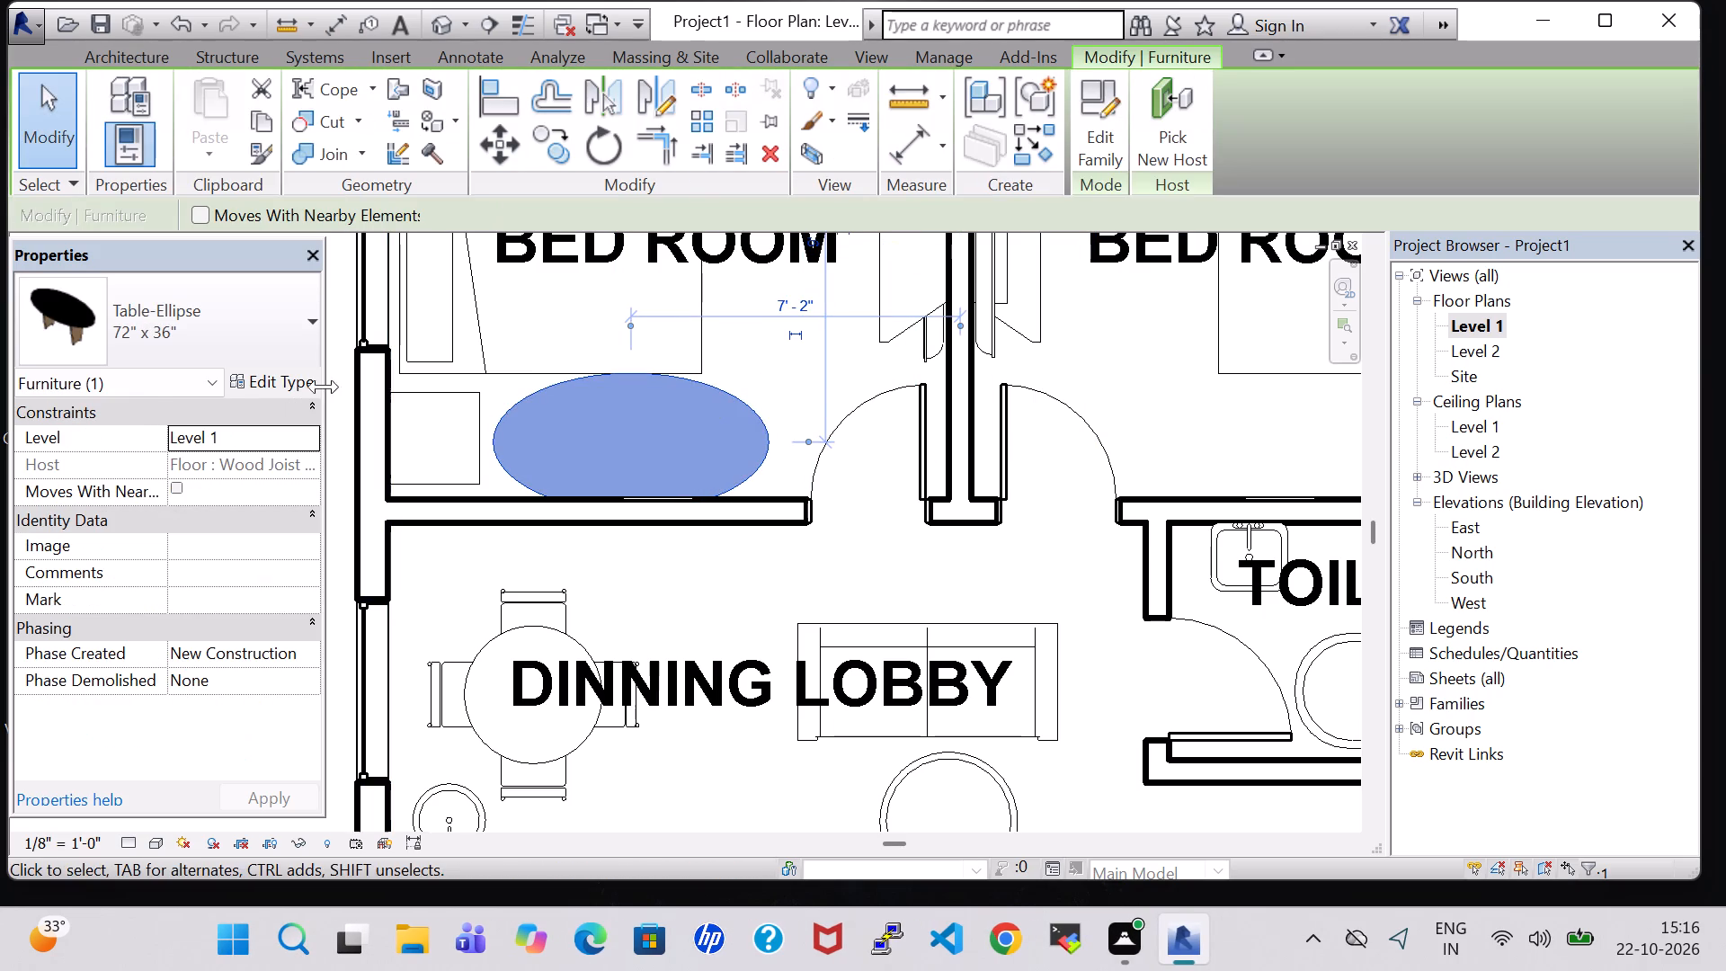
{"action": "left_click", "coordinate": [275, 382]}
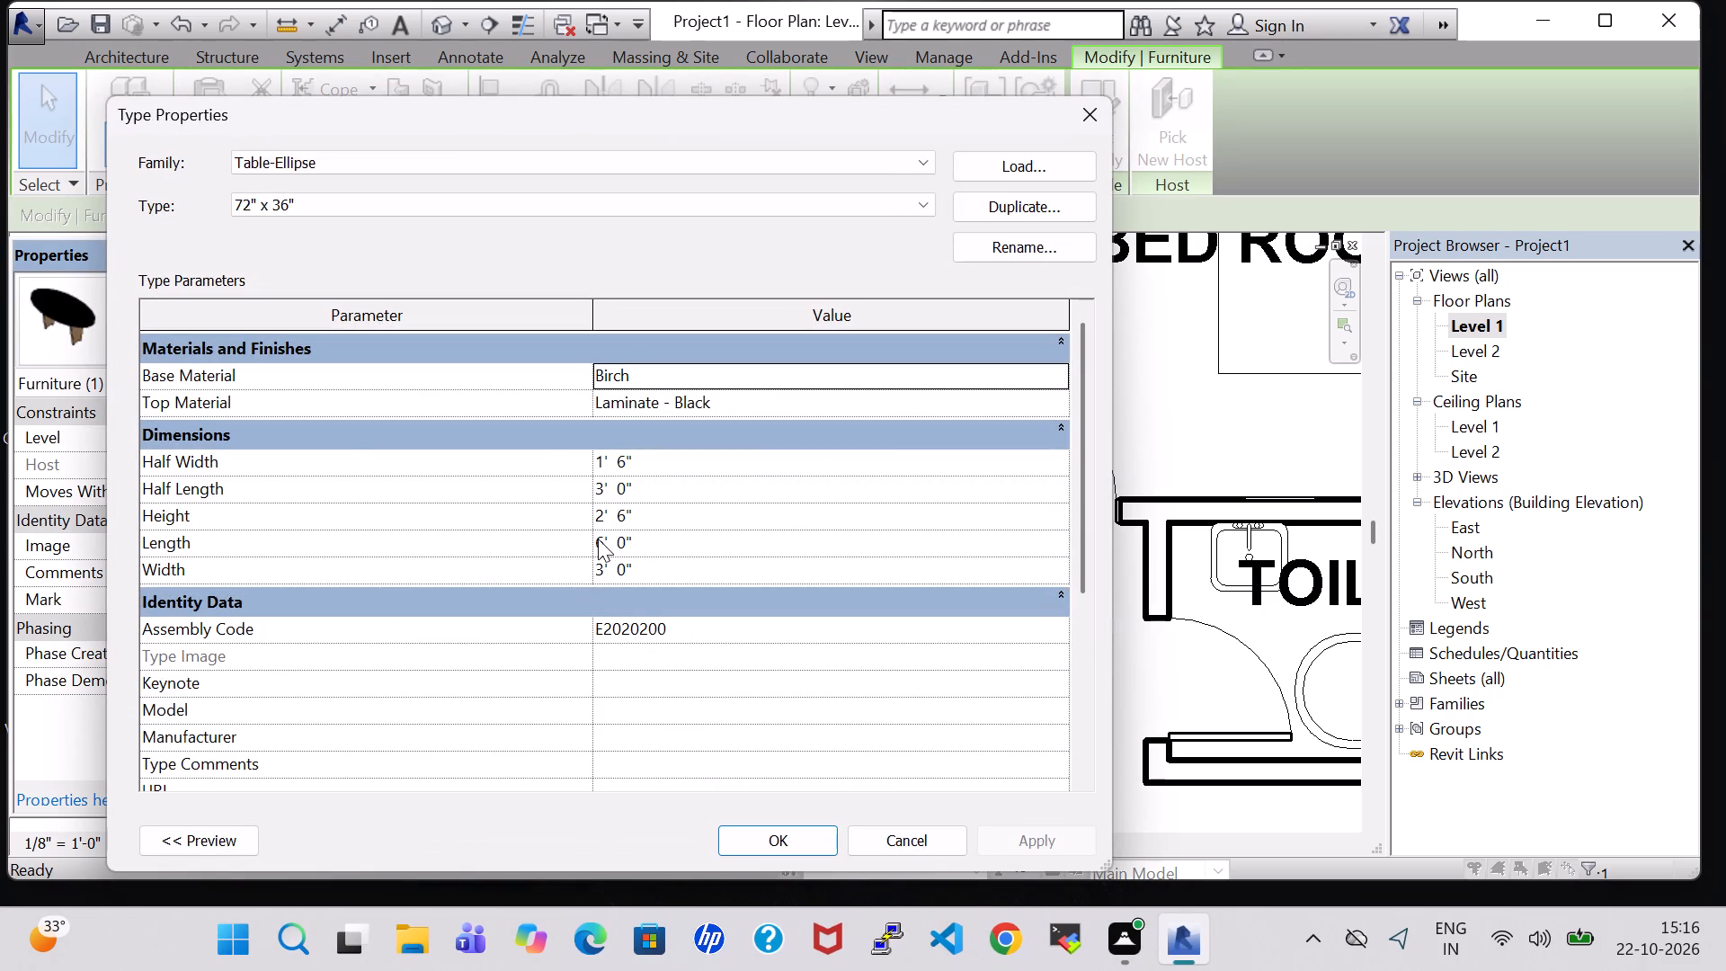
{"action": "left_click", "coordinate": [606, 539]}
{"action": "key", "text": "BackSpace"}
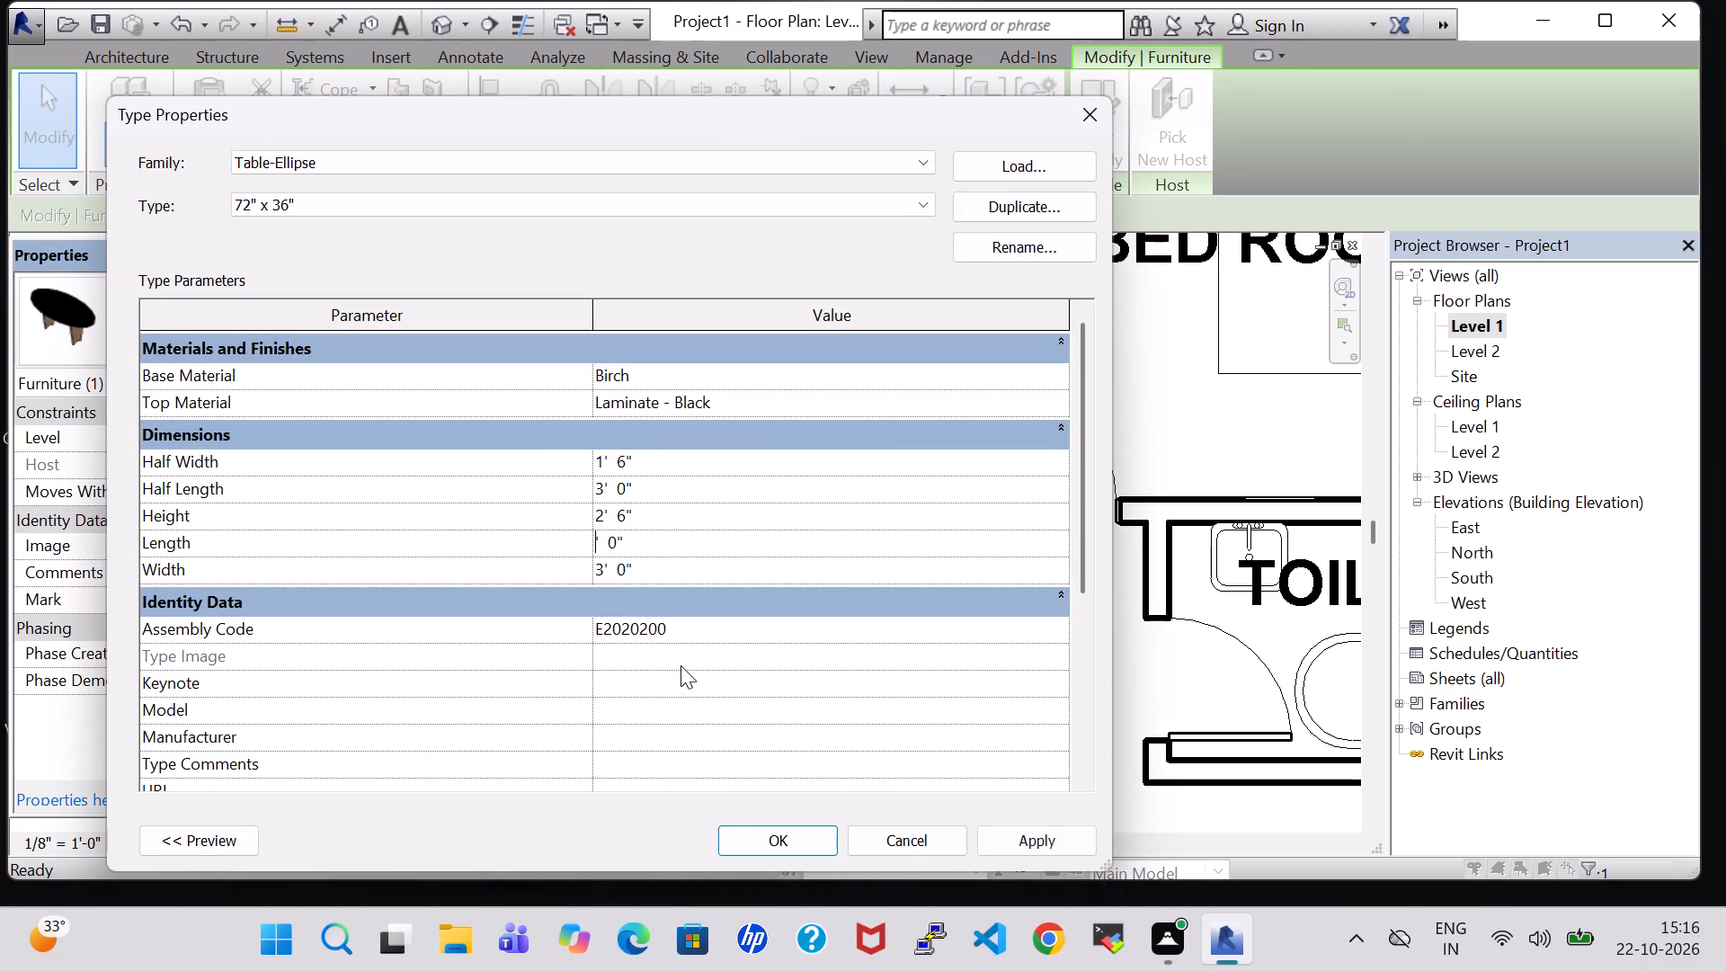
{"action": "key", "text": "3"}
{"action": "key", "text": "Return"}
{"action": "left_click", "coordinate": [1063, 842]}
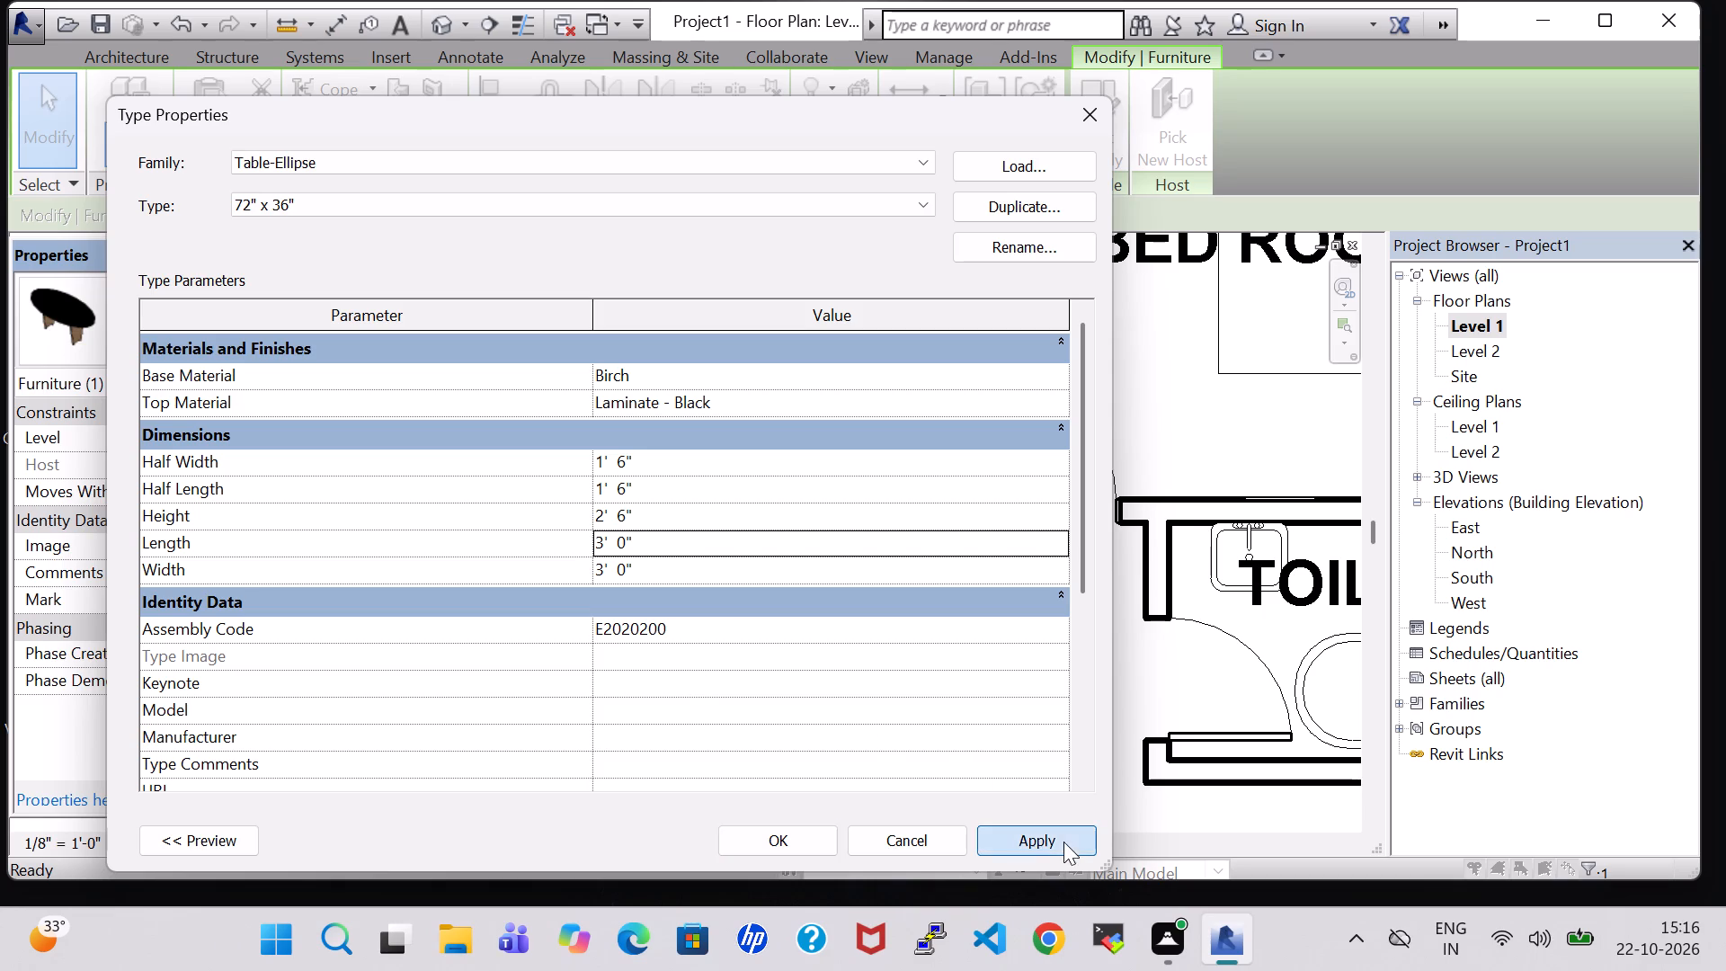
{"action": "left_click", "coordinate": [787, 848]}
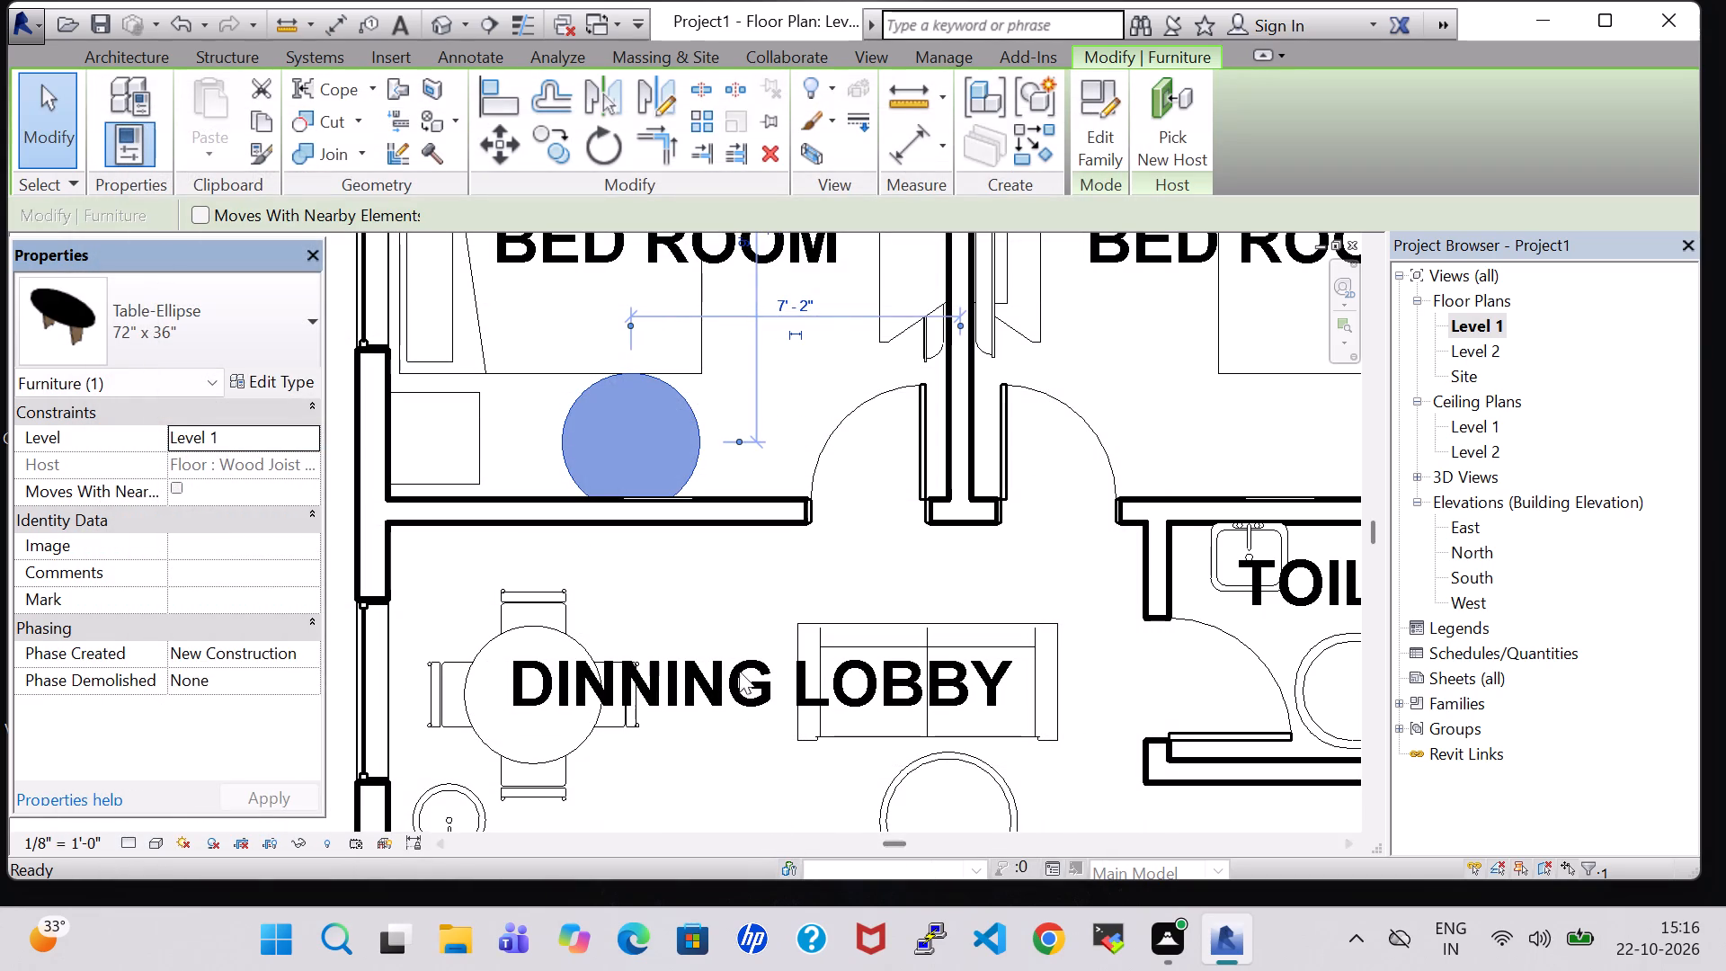
Set both the length and the width of the west bedroom's Table-Ellipse type to 2' 5".
{"action": "left_click", "coordinate": [267, 371]}
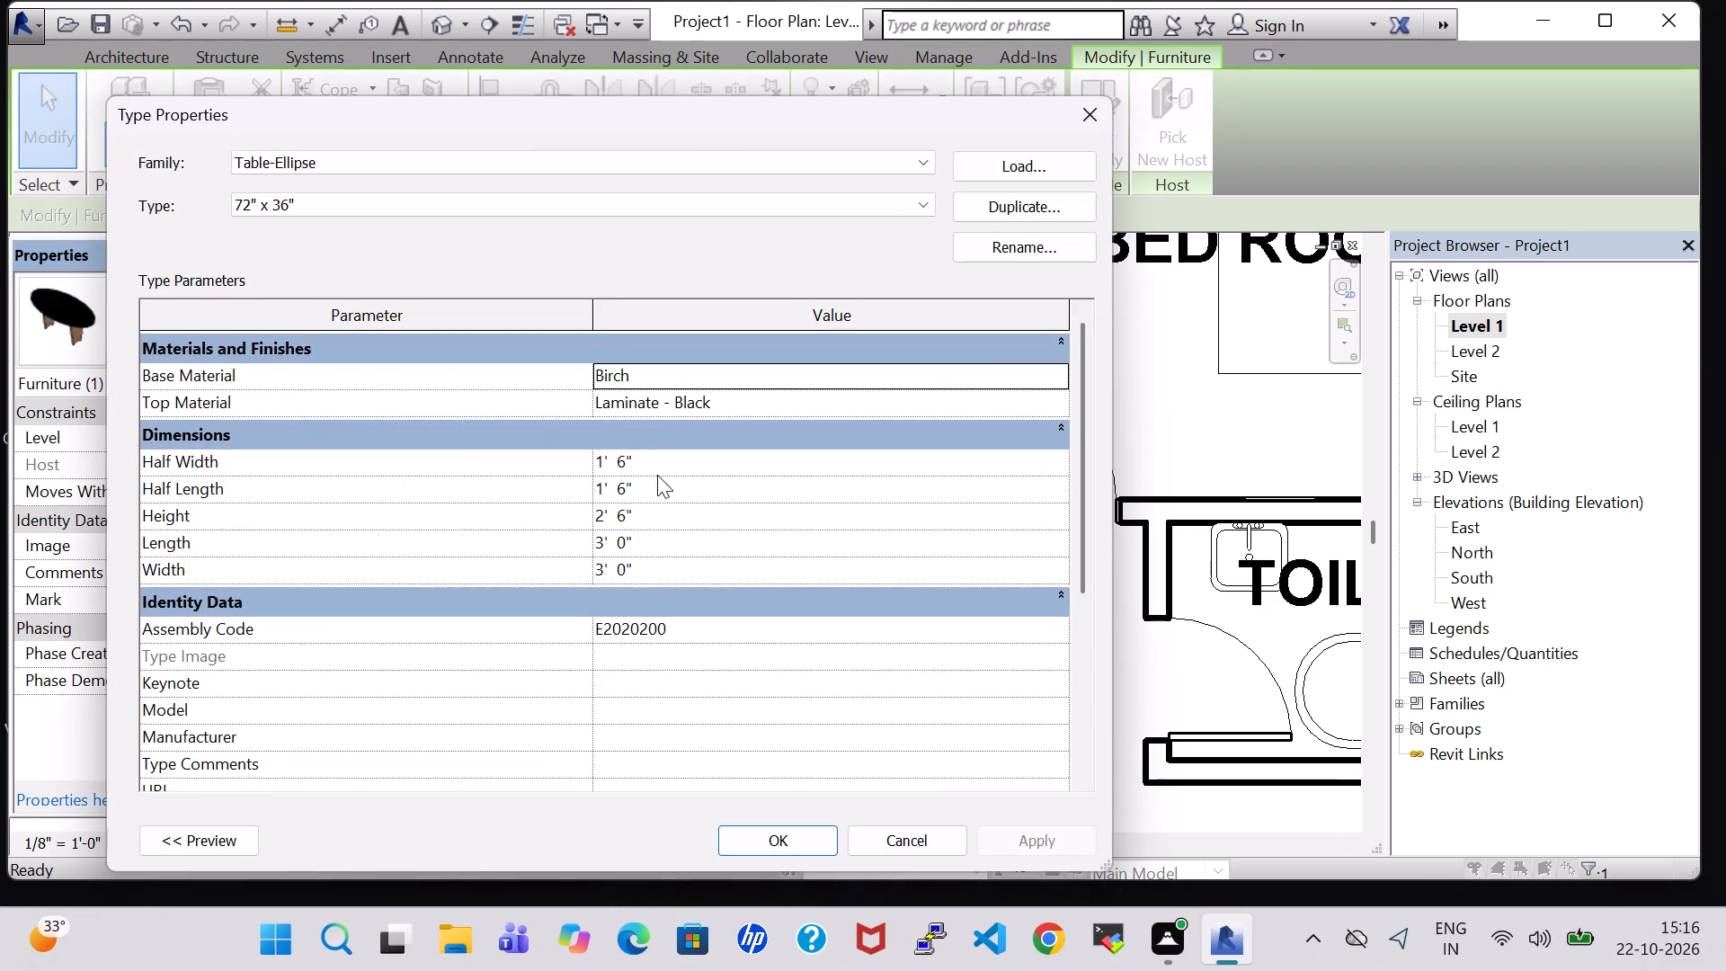
{"action": "left_click", "coordinate": [606, 541]}
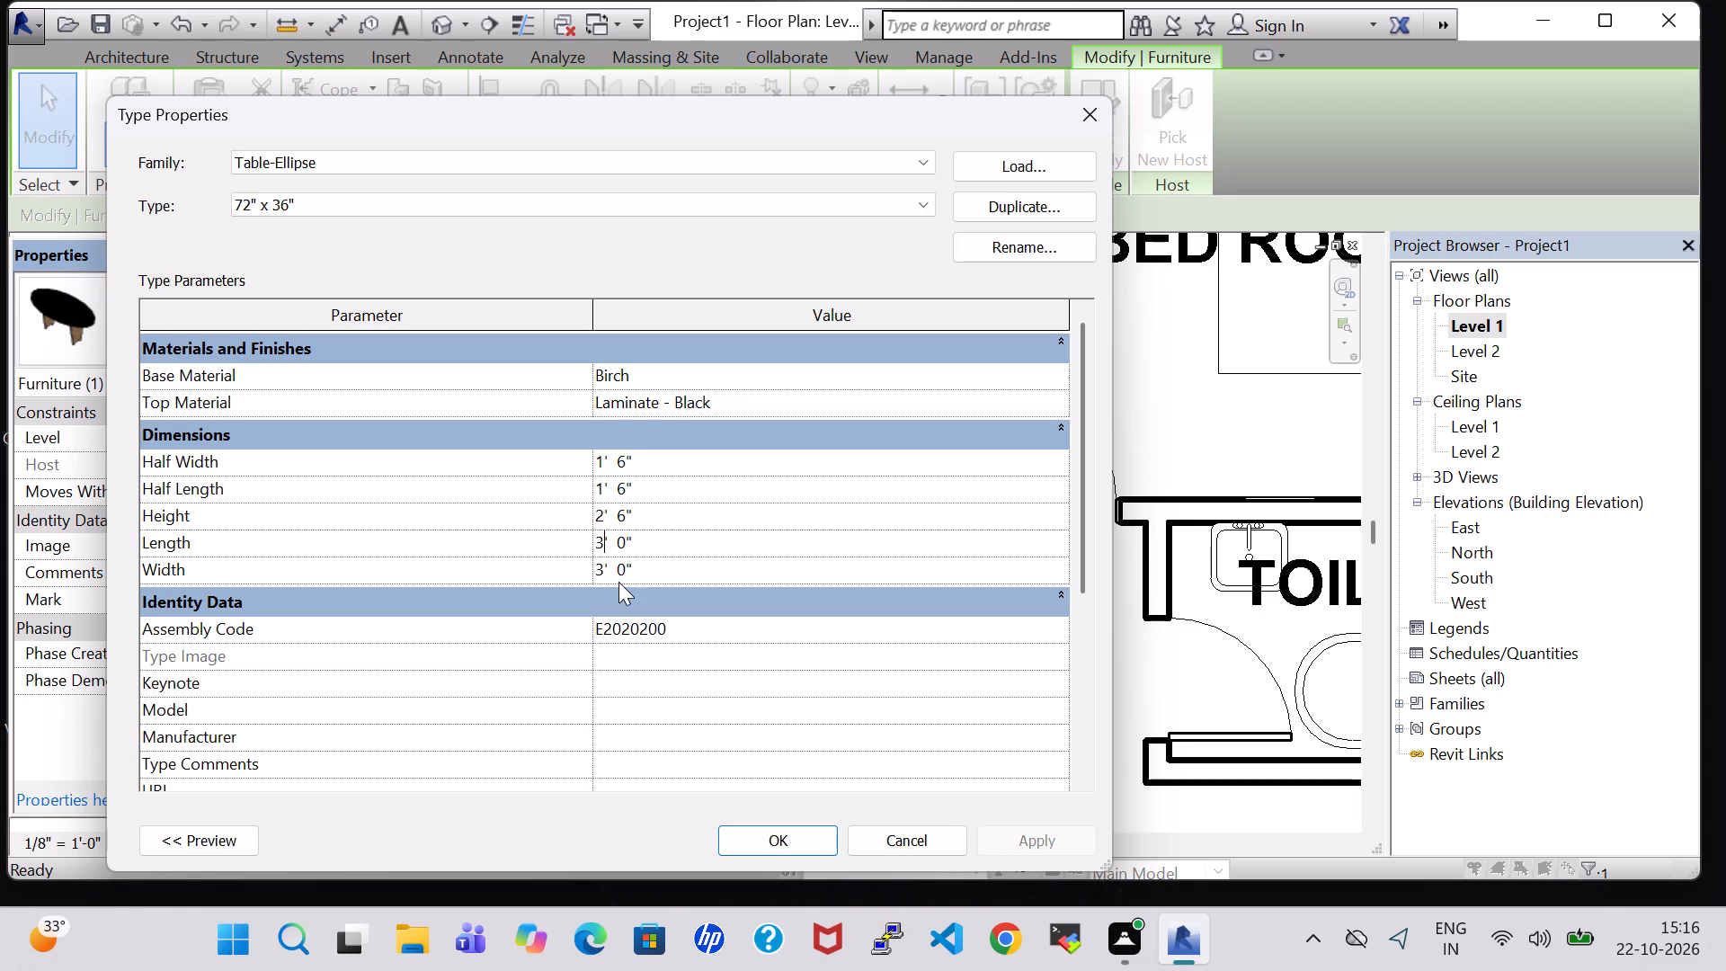
{"action": "key", "text": "BackSpace"}
{"action": "key", "text": "2"}
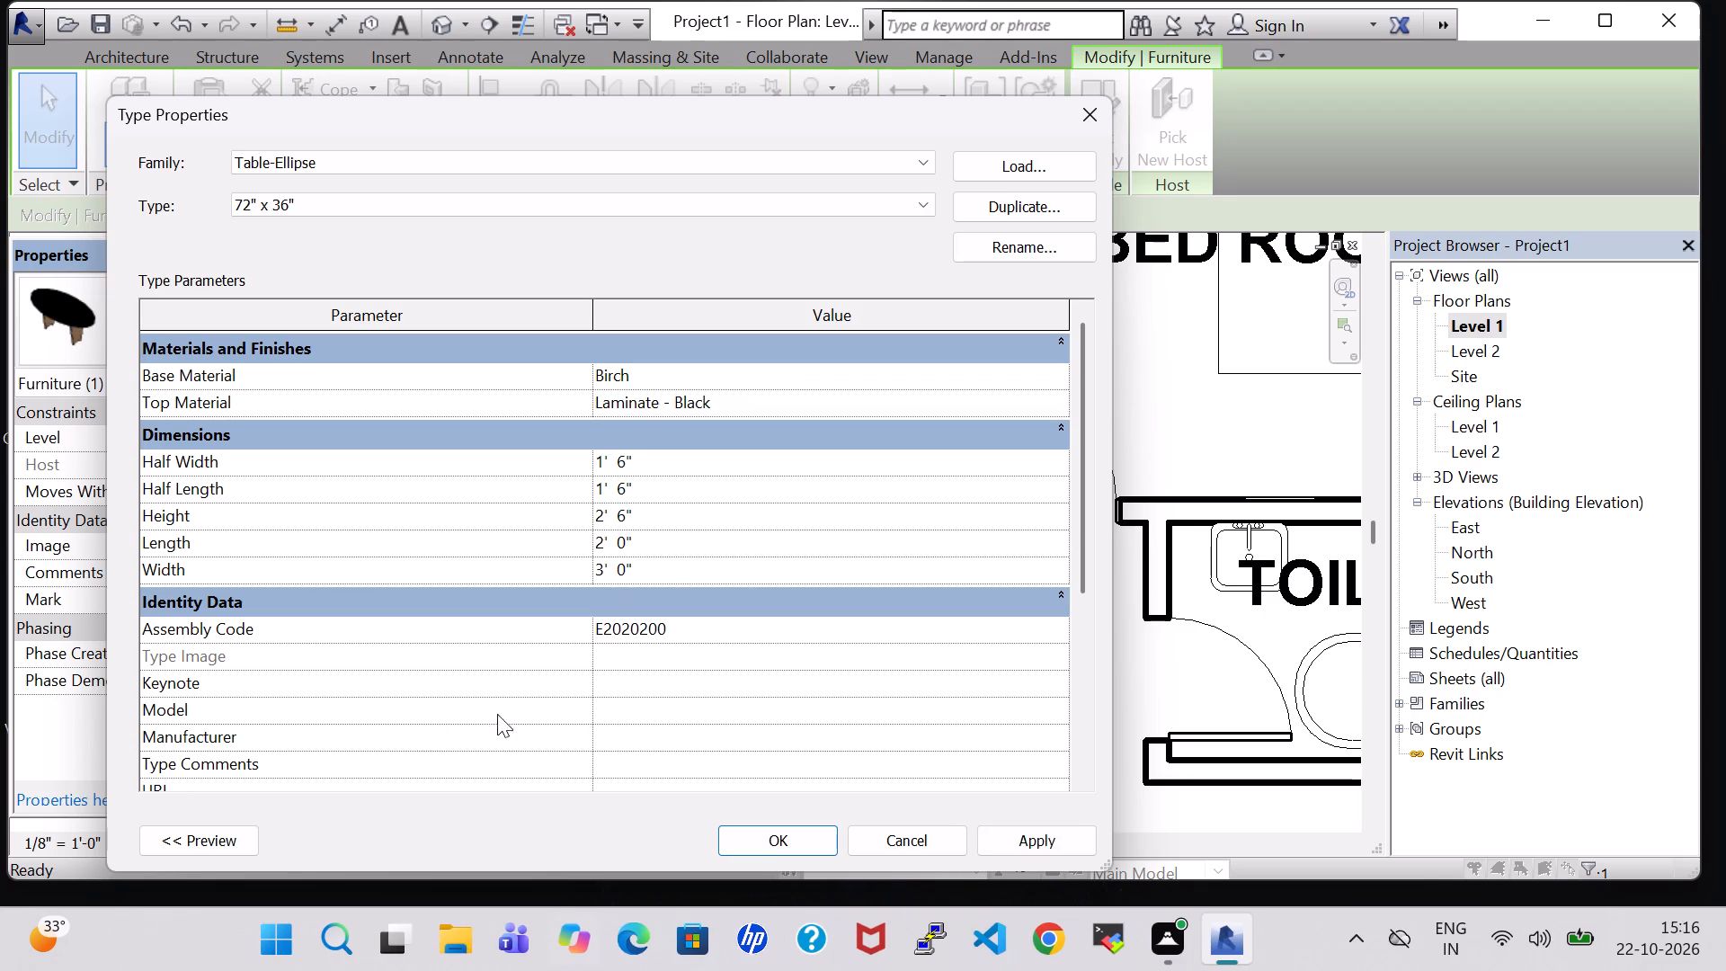
{"action": "left_click", "coordinate": [623, 546]}
{"action": "key", "text": "BackSpace"}
{"action": "key", "text": "5"}
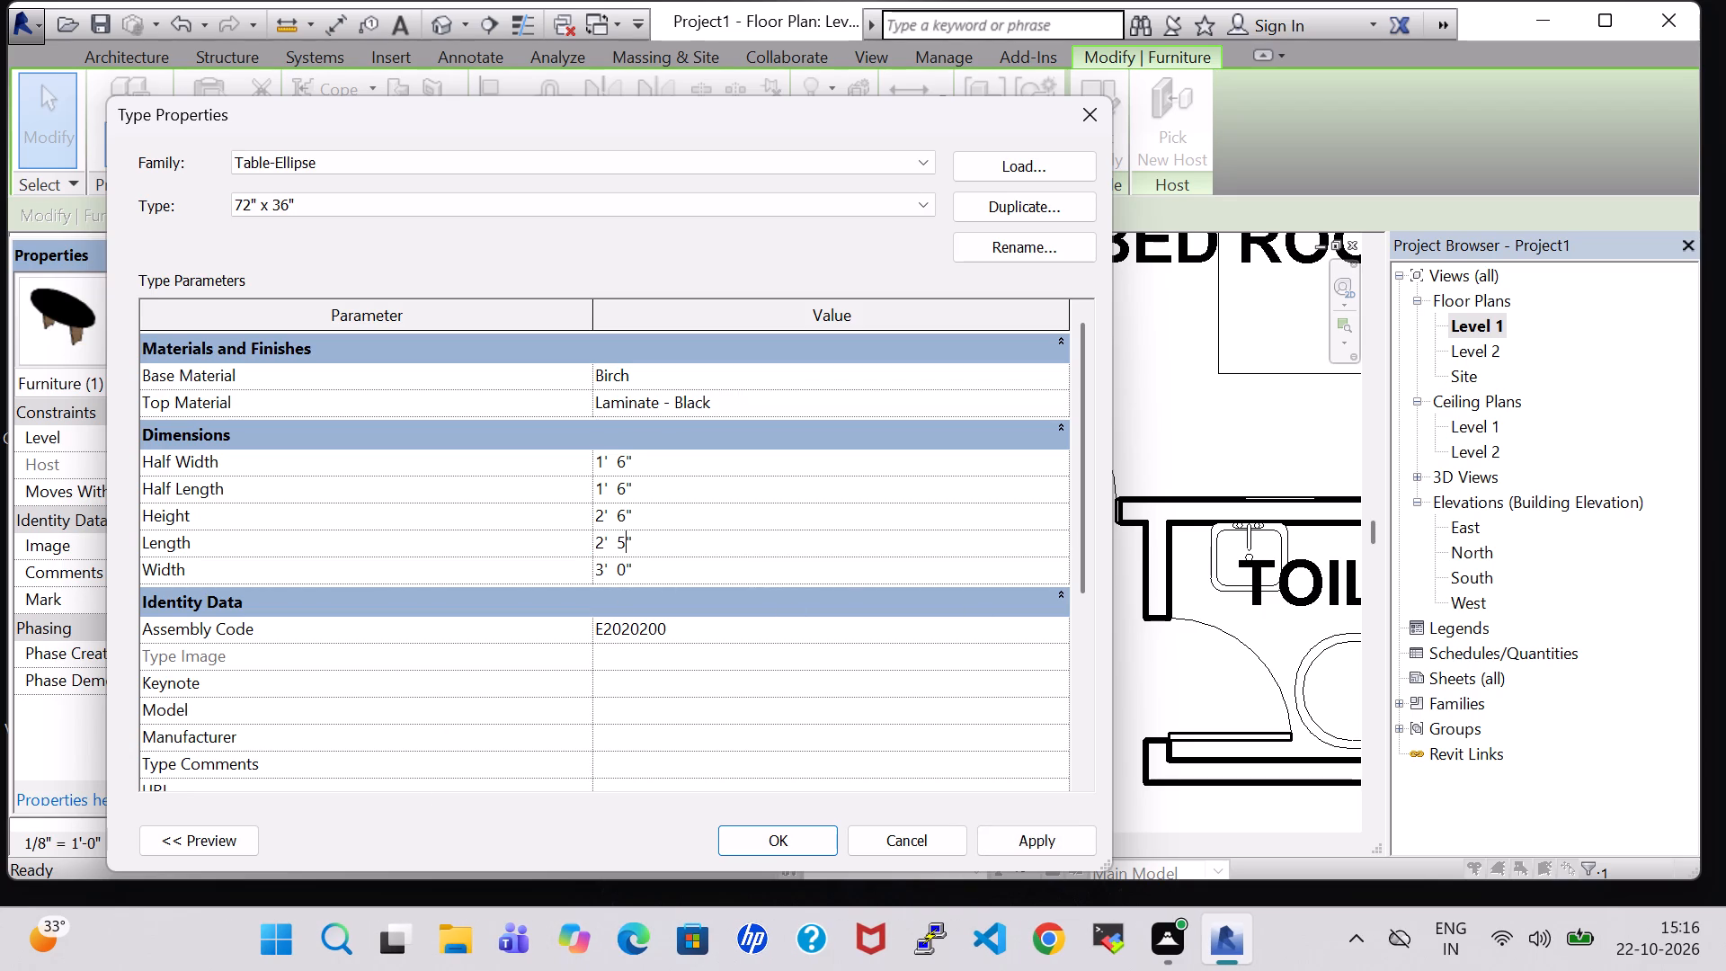
{"action": "left_click", "coordinate": [627, 566]}
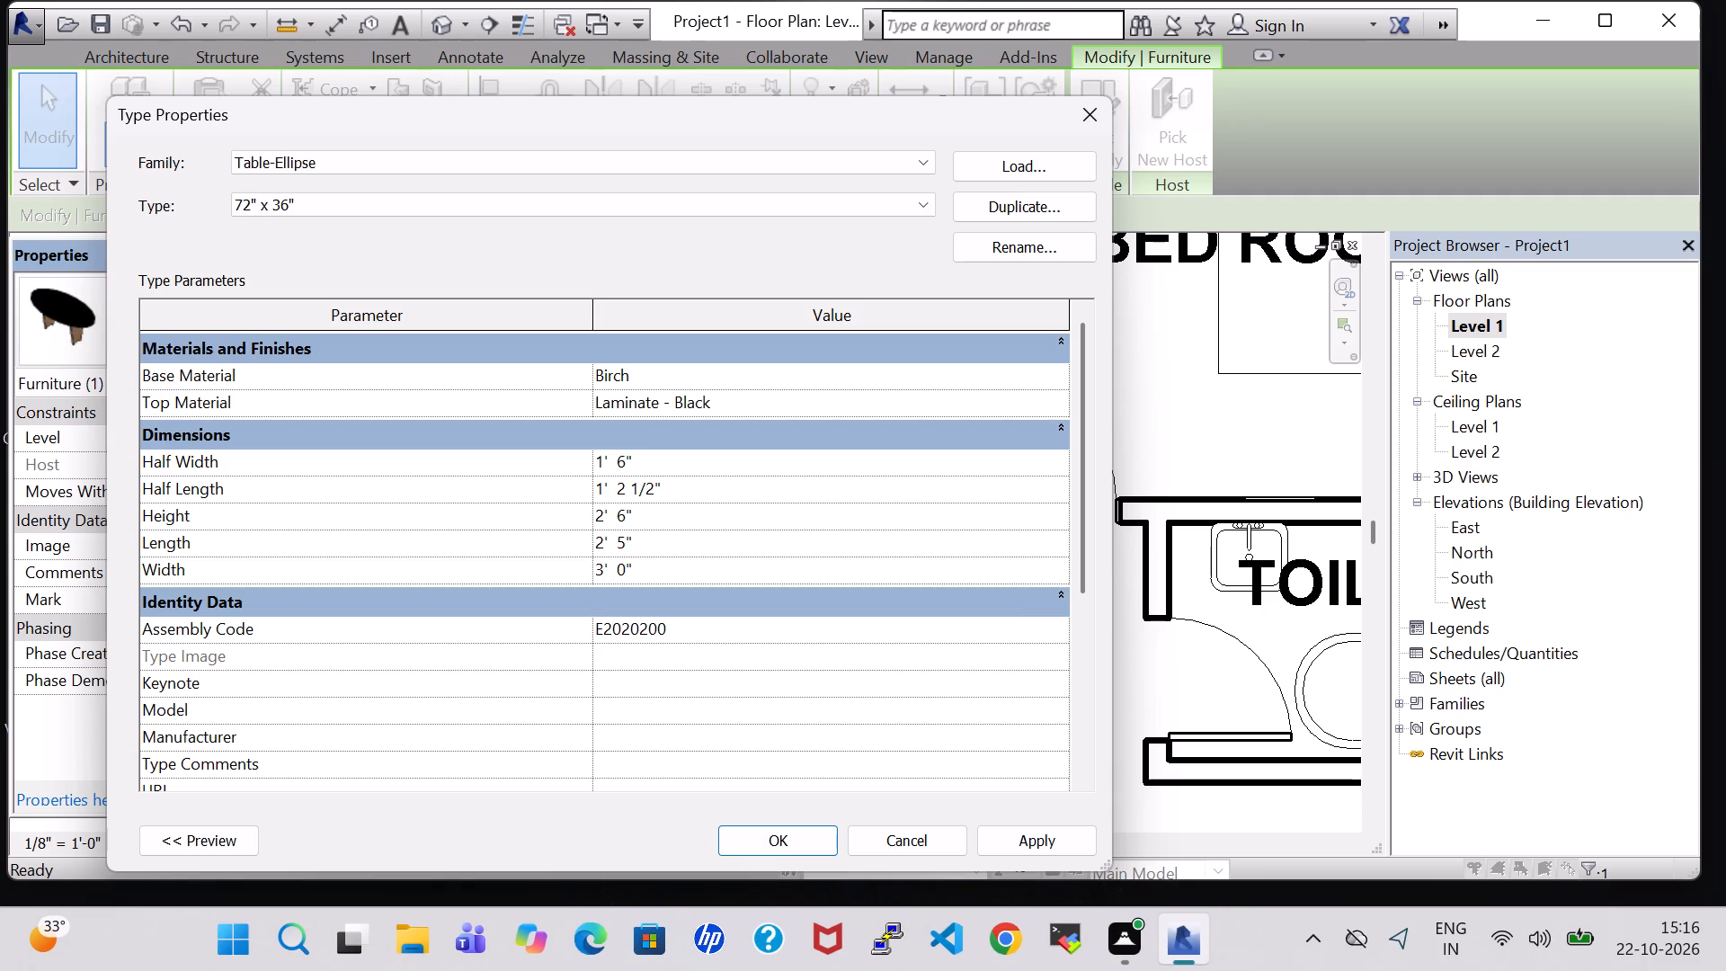
{"action": "key", "text": "BackSpace"}
{"action": "key", "text": "5"}
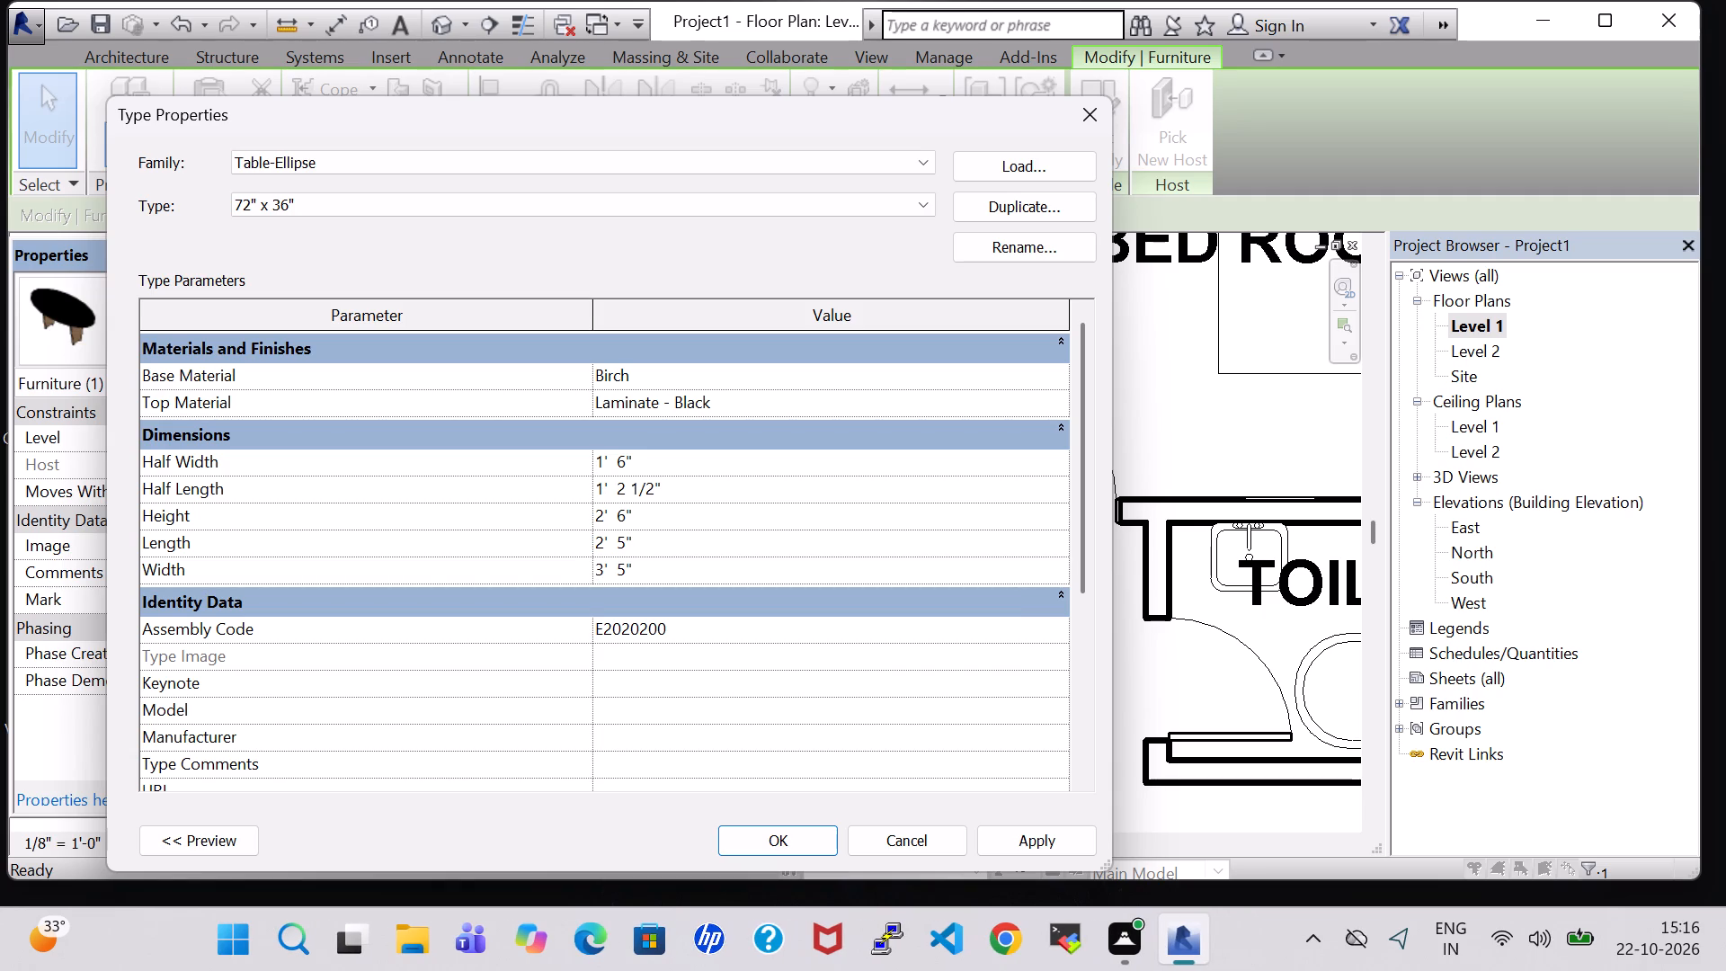
{"action": "left_click", "coordinate": [601, 568]}
{"action": "key", "text": "BackSpace"}
{"action": "key", "text": "2"}
{"action": "left_click", "coordinate": [1017, 831]}
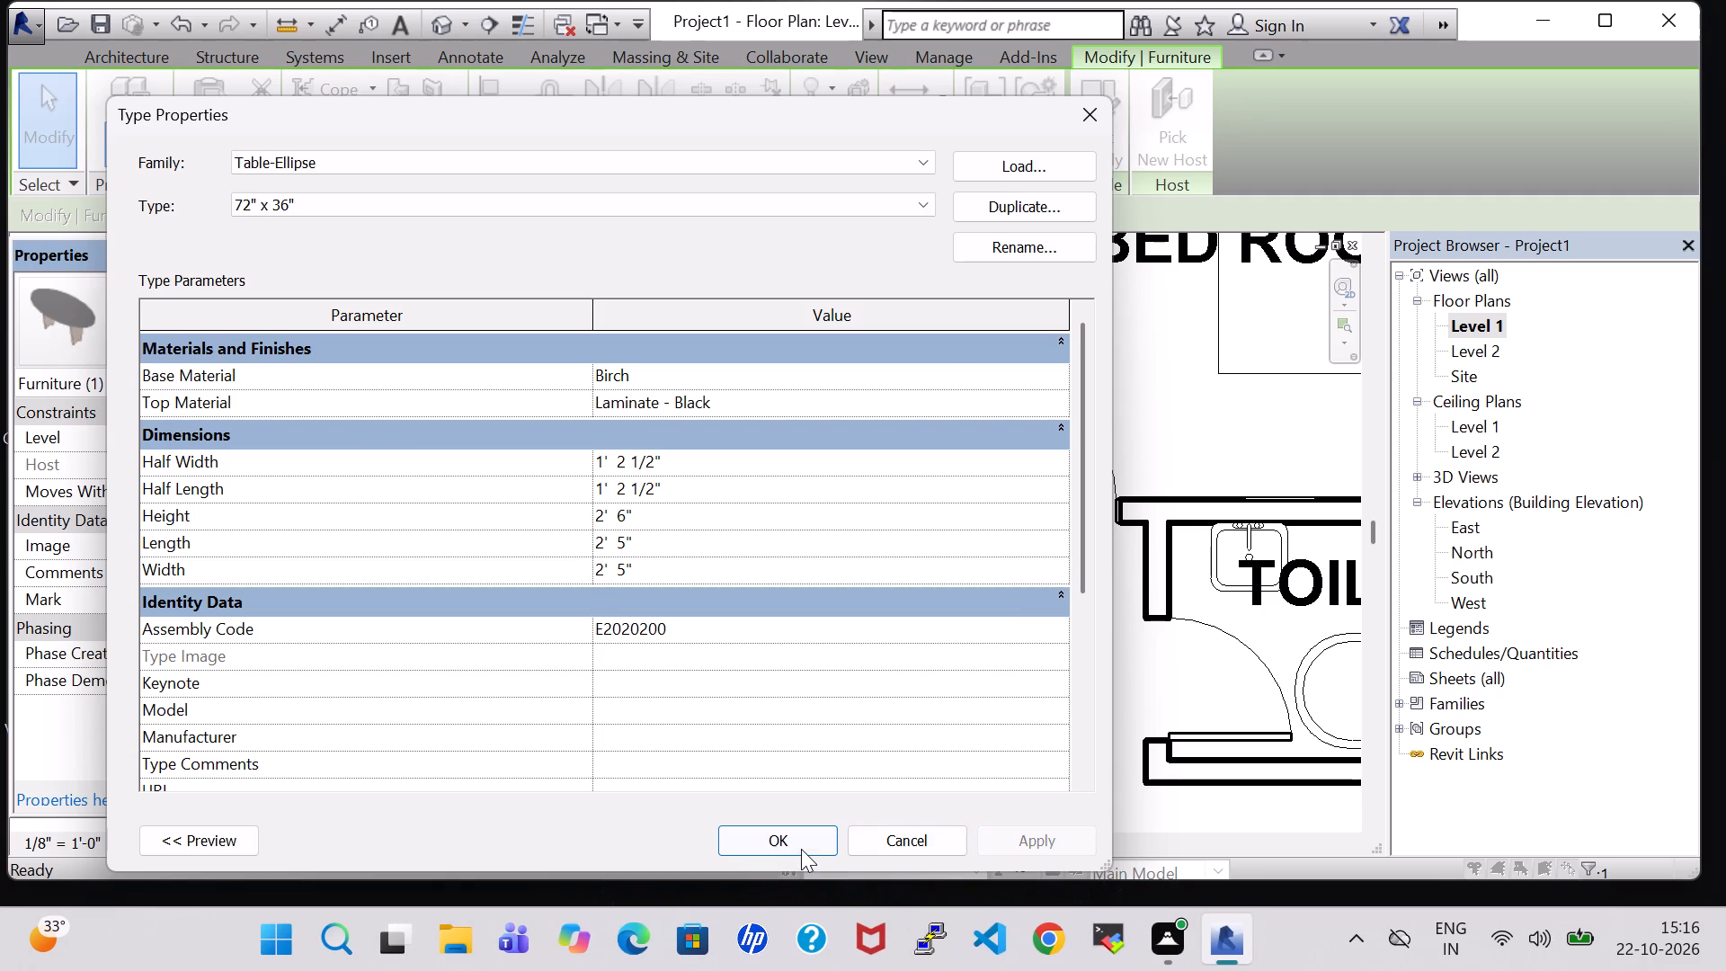
{"action": "left_click", "coordinate": [801, 849]}
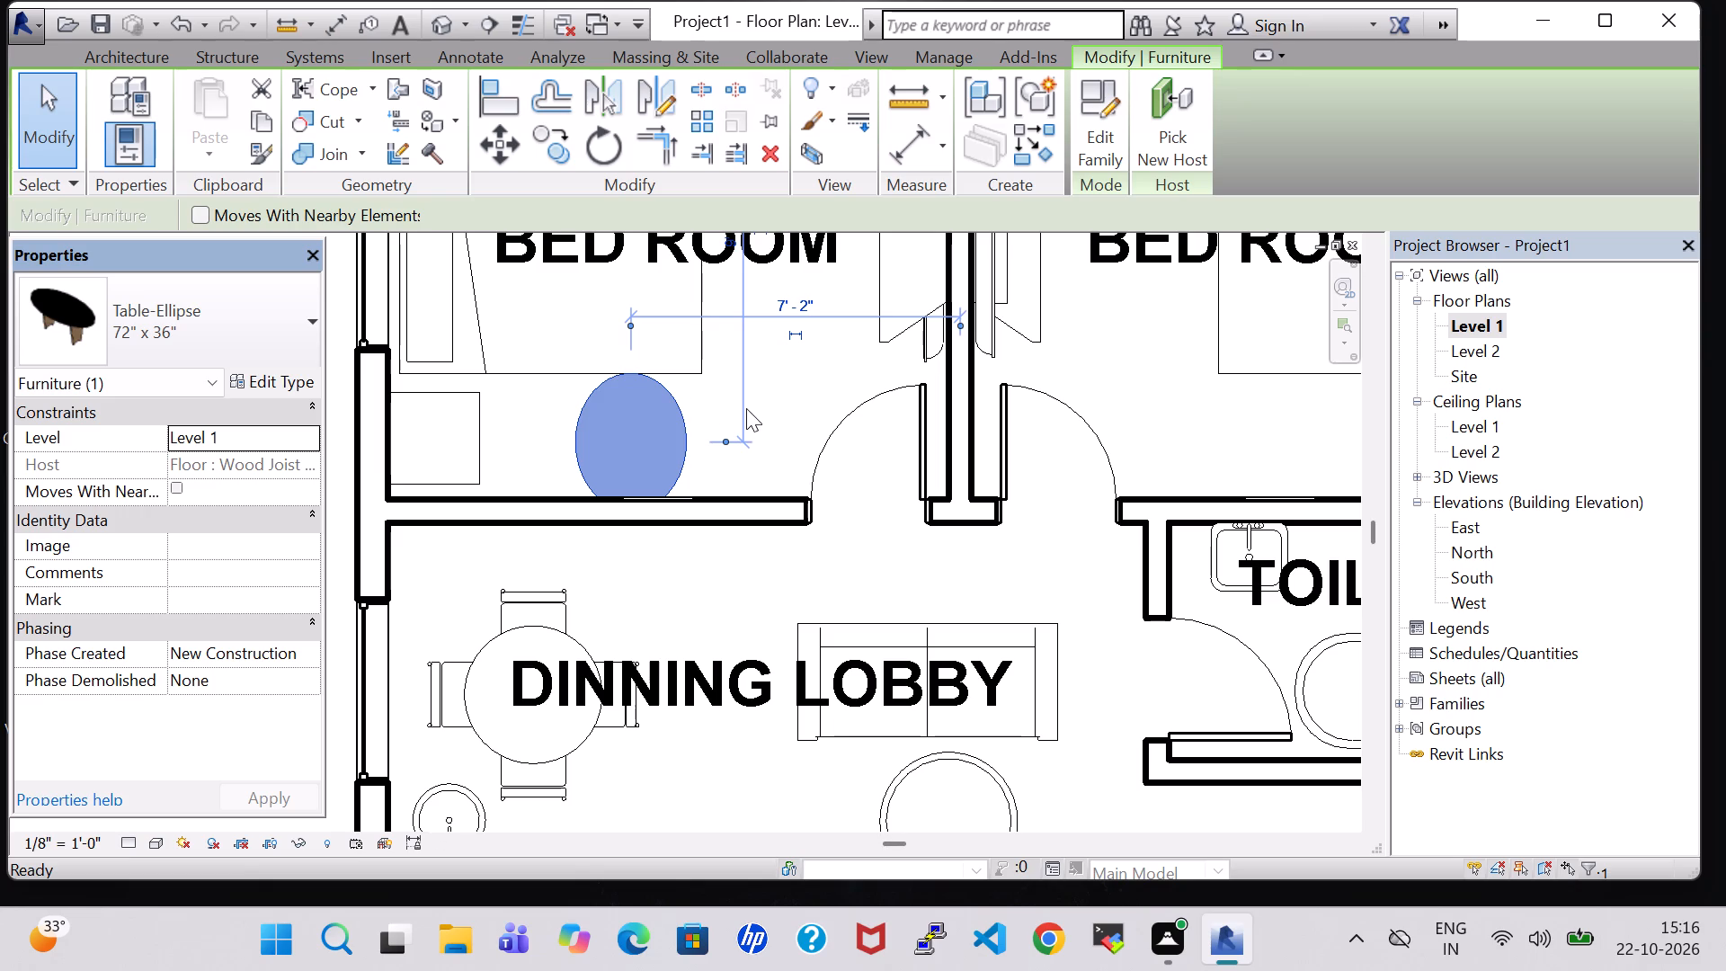
Rotate the west bedroom's elliptical table 90 degrees and nudge it north and east, about 6' 0 1/2" from the exterior west wall.
{"action": "key", "text": "space"}
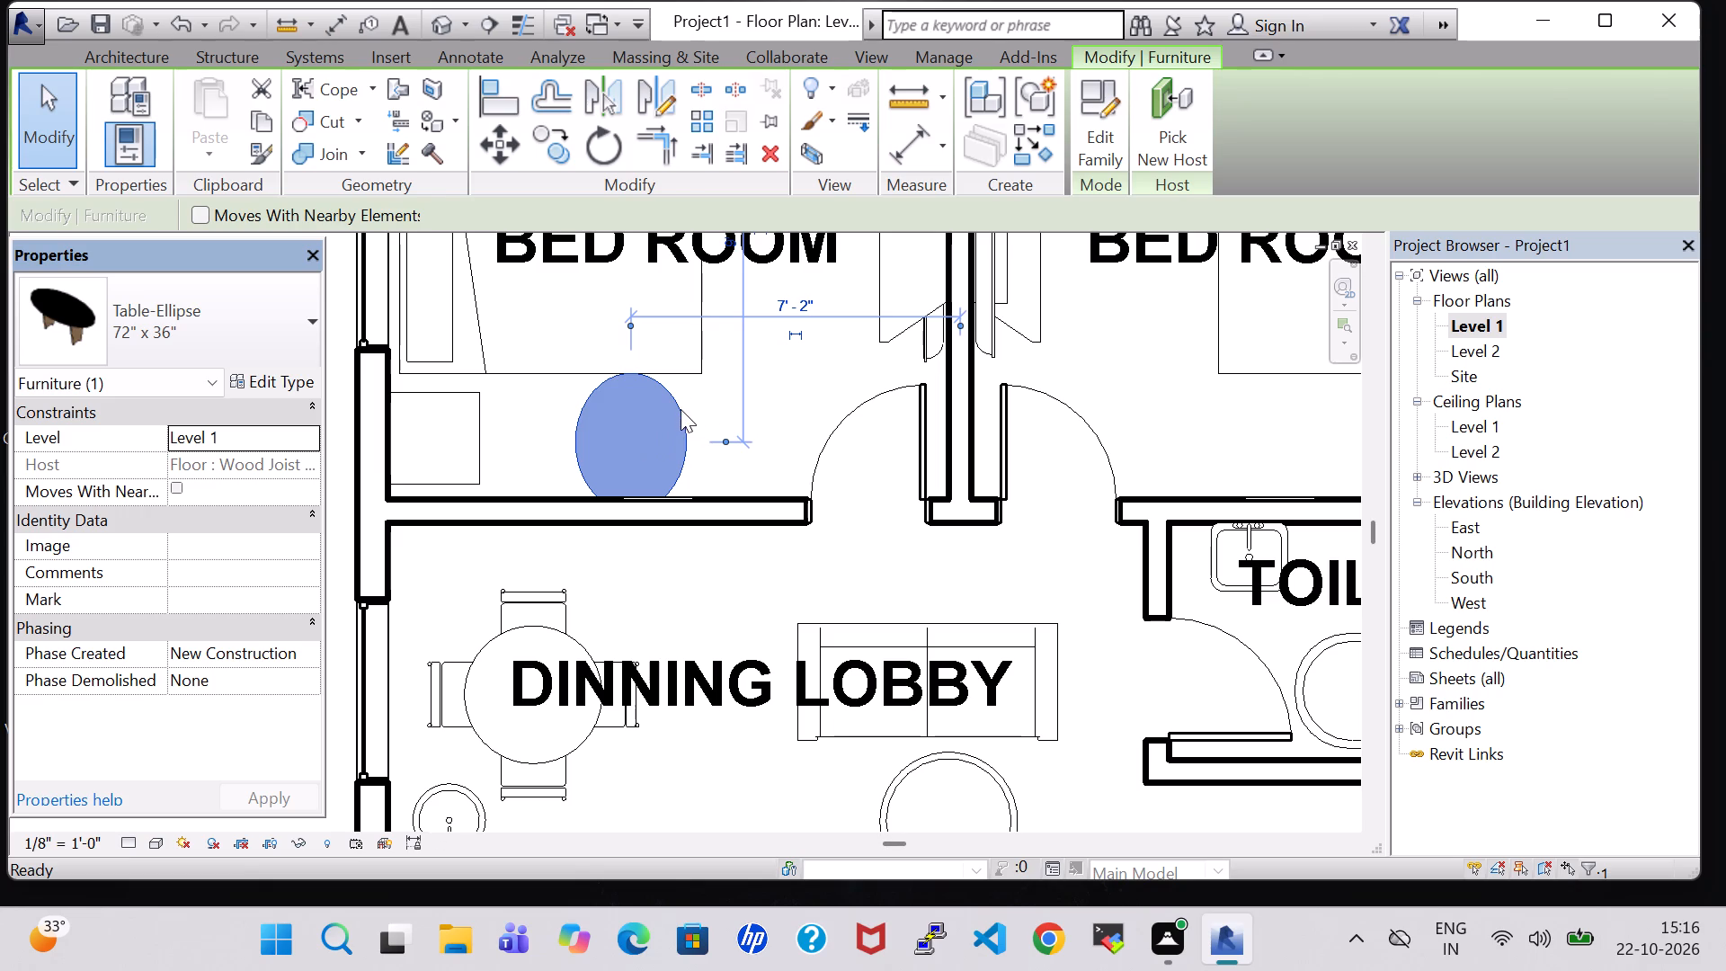
{"action": "key", "text": "Escape"}
{"action": "left_click", "coordinate": [666, 395]}
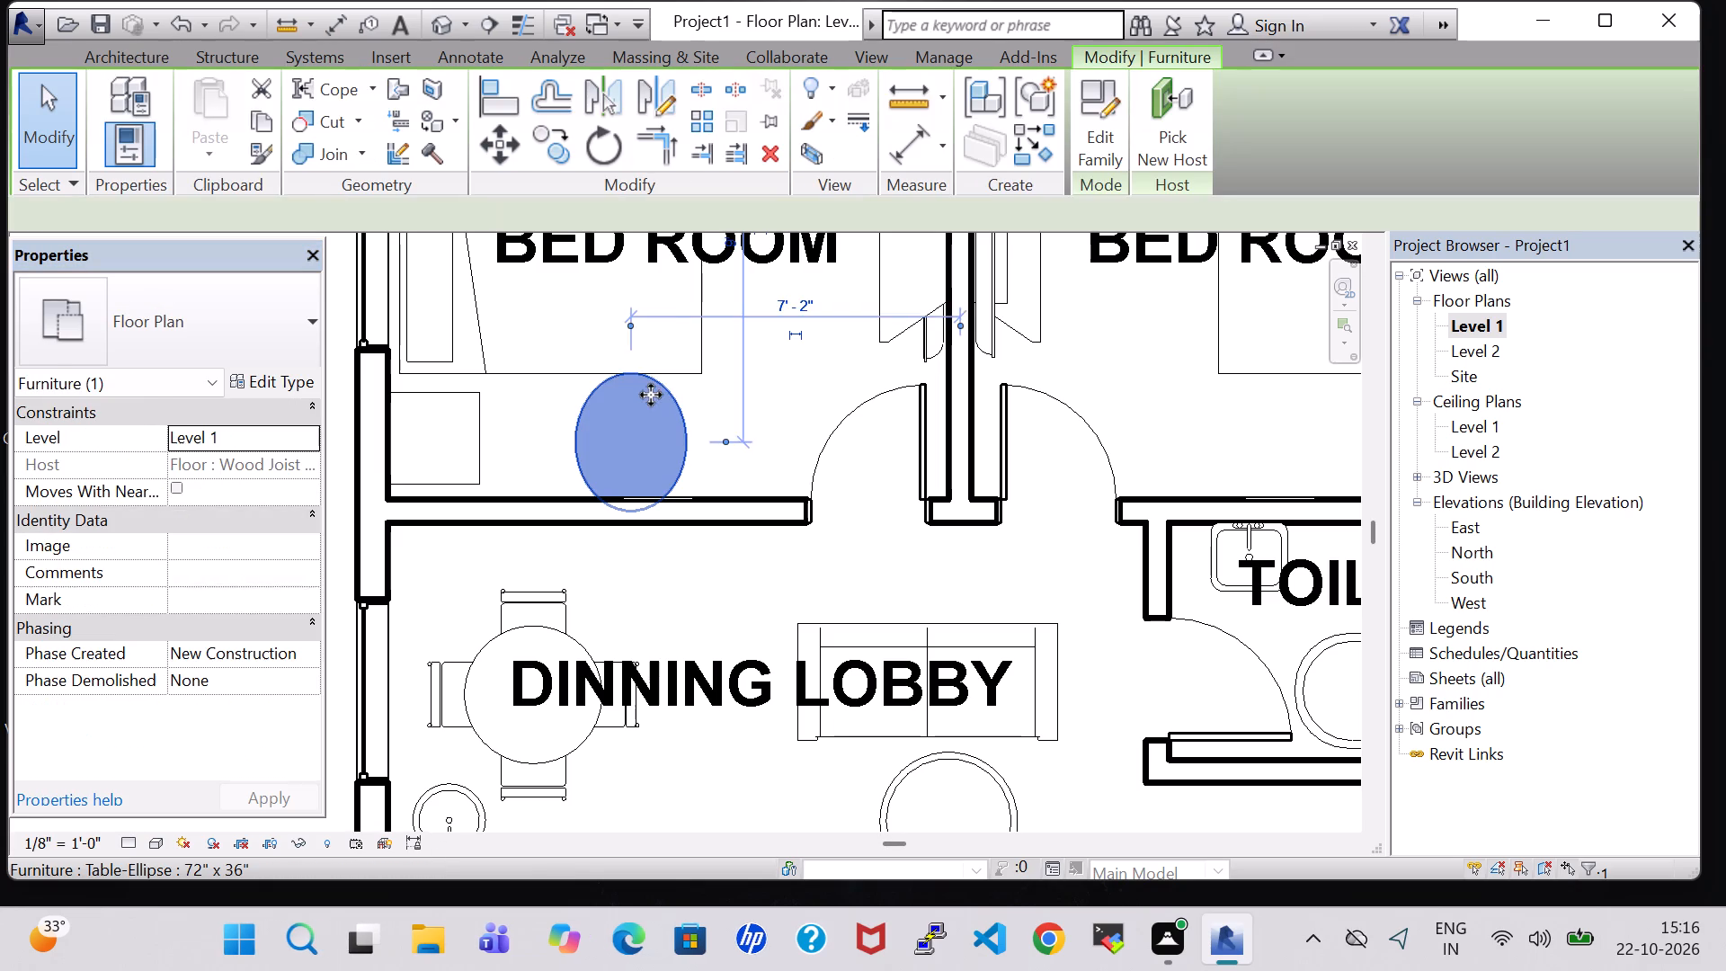
{"action": "key", "text": "space"}
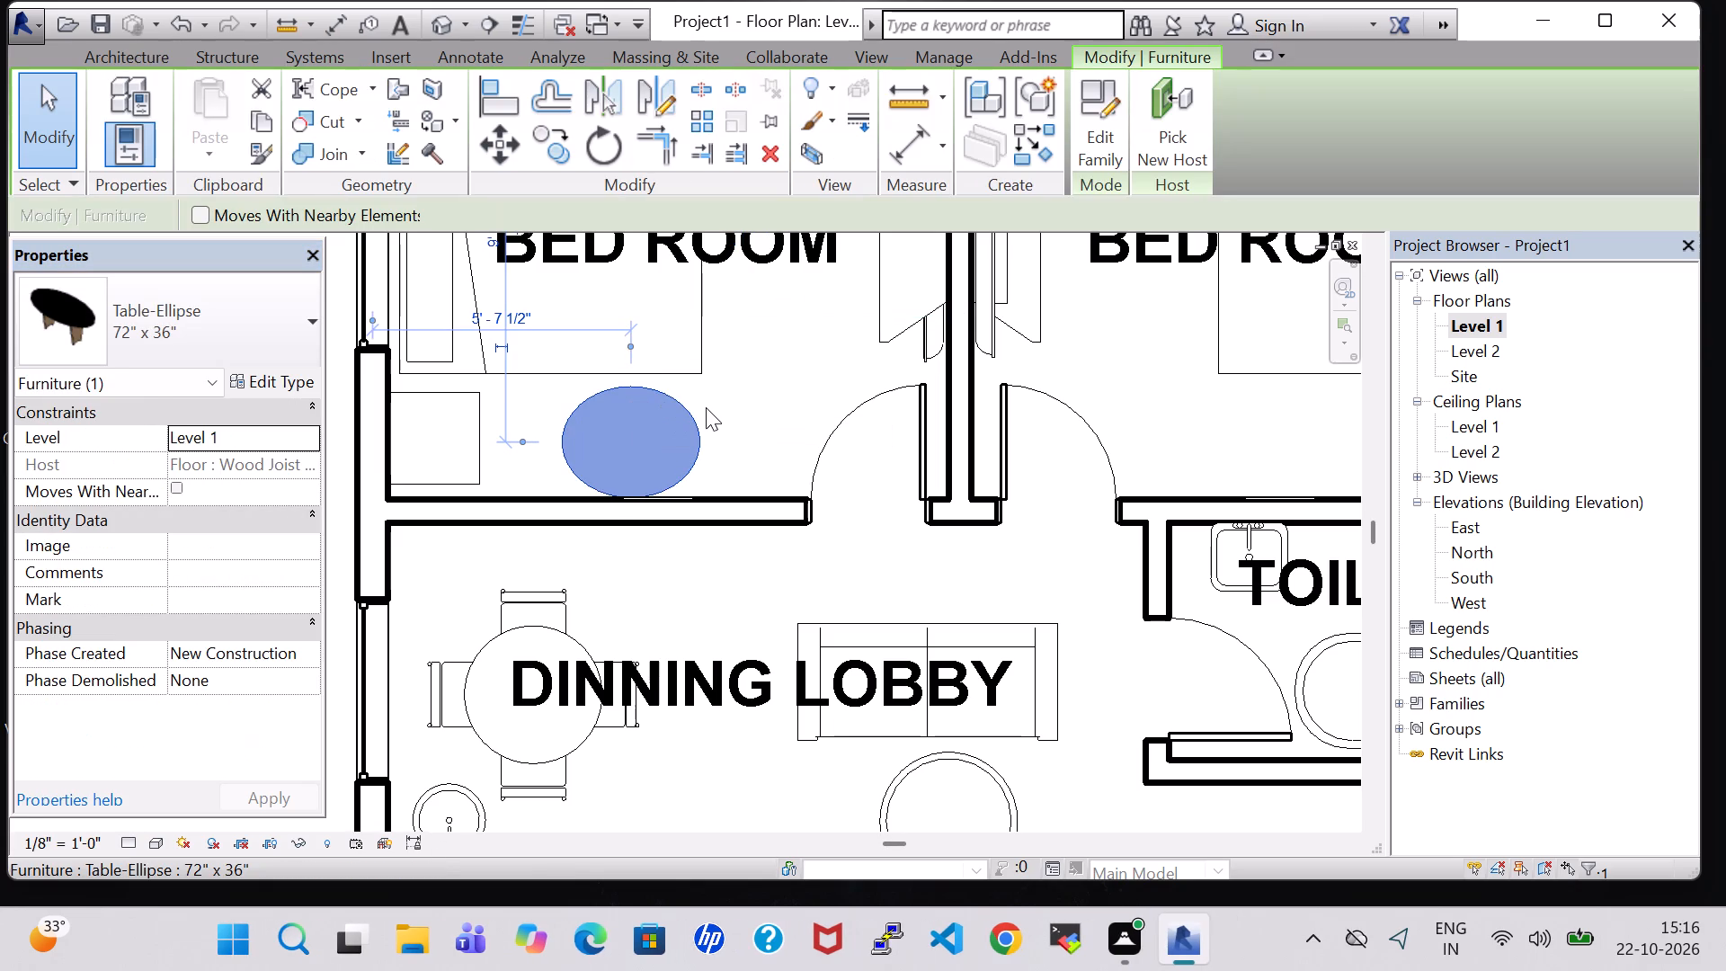
{"action": "key", "text": "Up"}
{"action": "key", "text": "Up"}
{"action": "key", "text": "Right"}
{"action": "key", "text": "Right"}
{"action": "key", "text": "Right"}
{"action": "key", "text": "Right"}
{"action": "key", "text": "Right"}
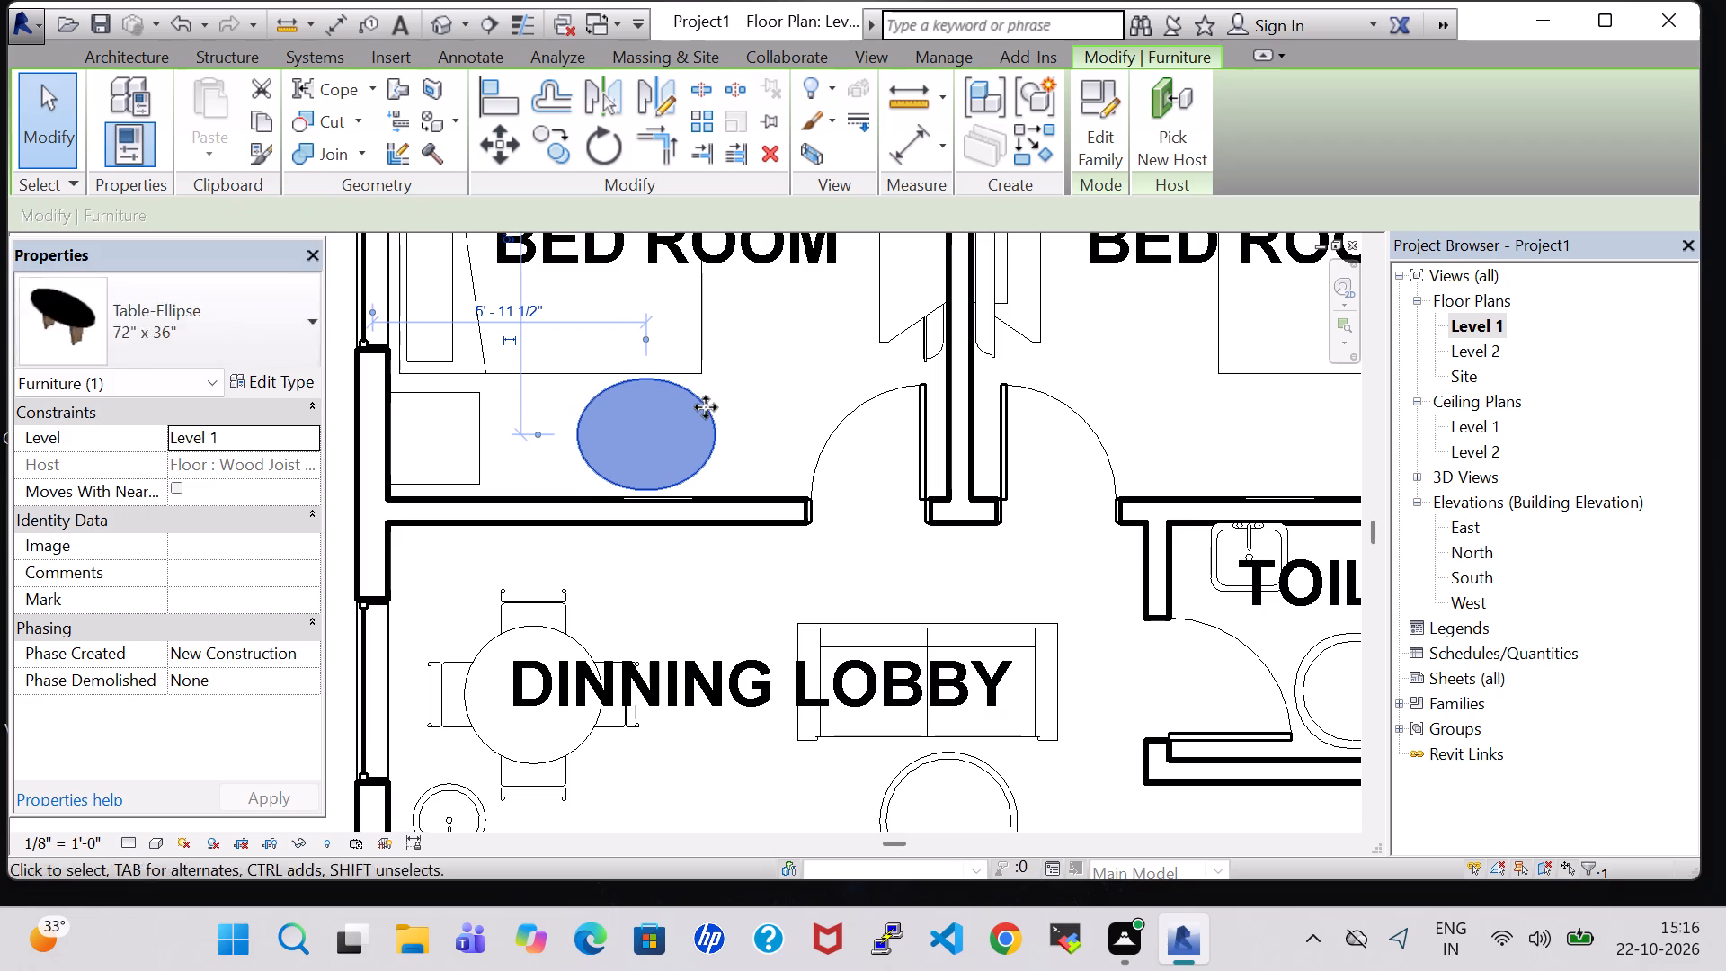
Copy the elliptical table and paste it into the east bedroom near its mirror, about 2' 6 1/2" from the line of the toilet's west wall.
{"action": "scroll", "coordinate": [1202, 377], "scroll_direction": "down", "scroll_amount": 1}
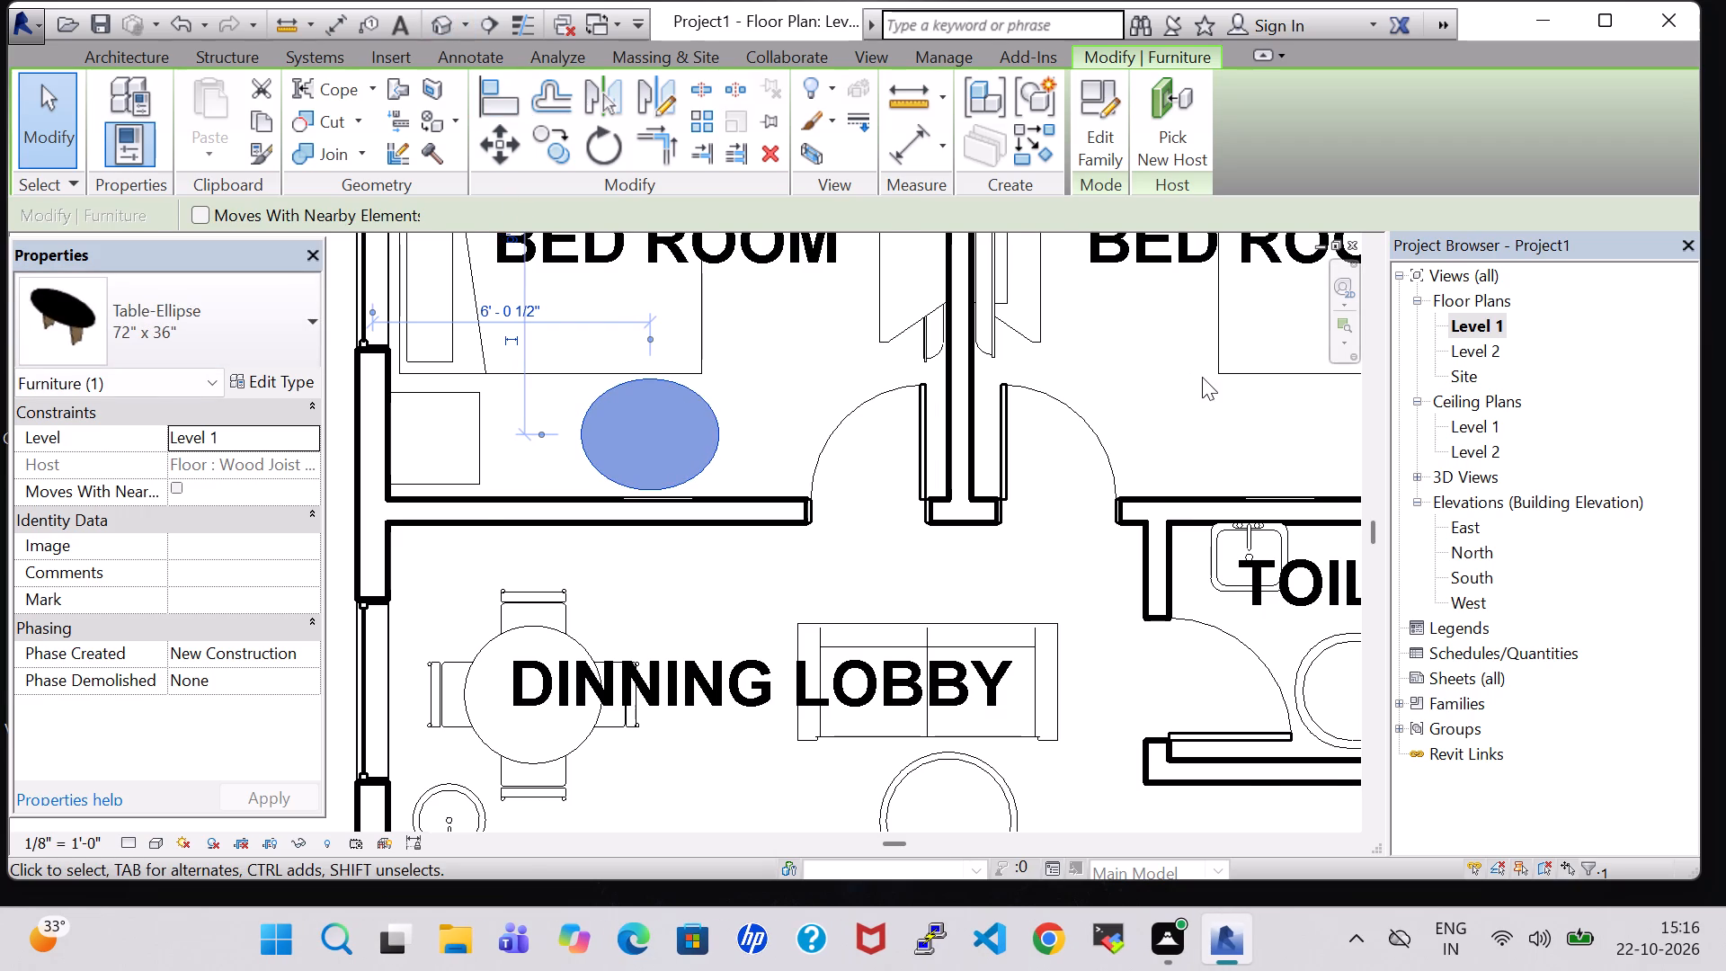
{"action": "left_click", "coordinate": [420, 487]}
{"action": "left_click", "coordinate": [761, 394]}
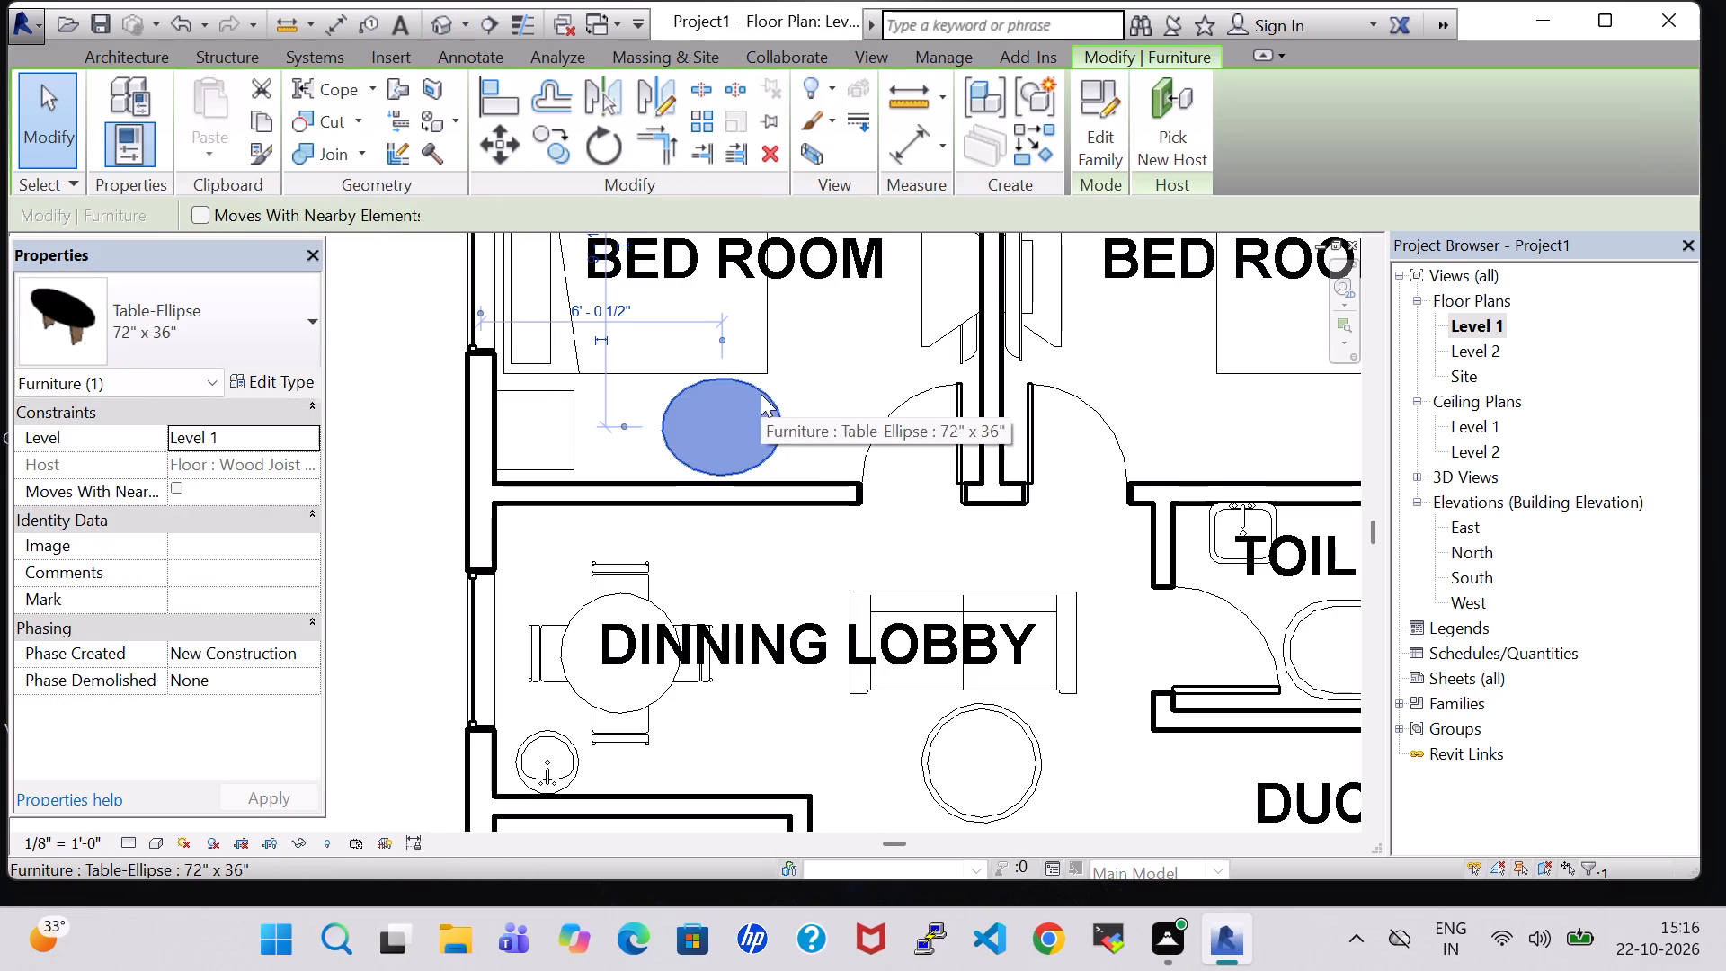
{"action": "left_click", "coordinate": [277, 127]}
{"action": "scroll", "coordinate": [1331, 642], "scroll_direction": "down", "scroll_amount": 2}
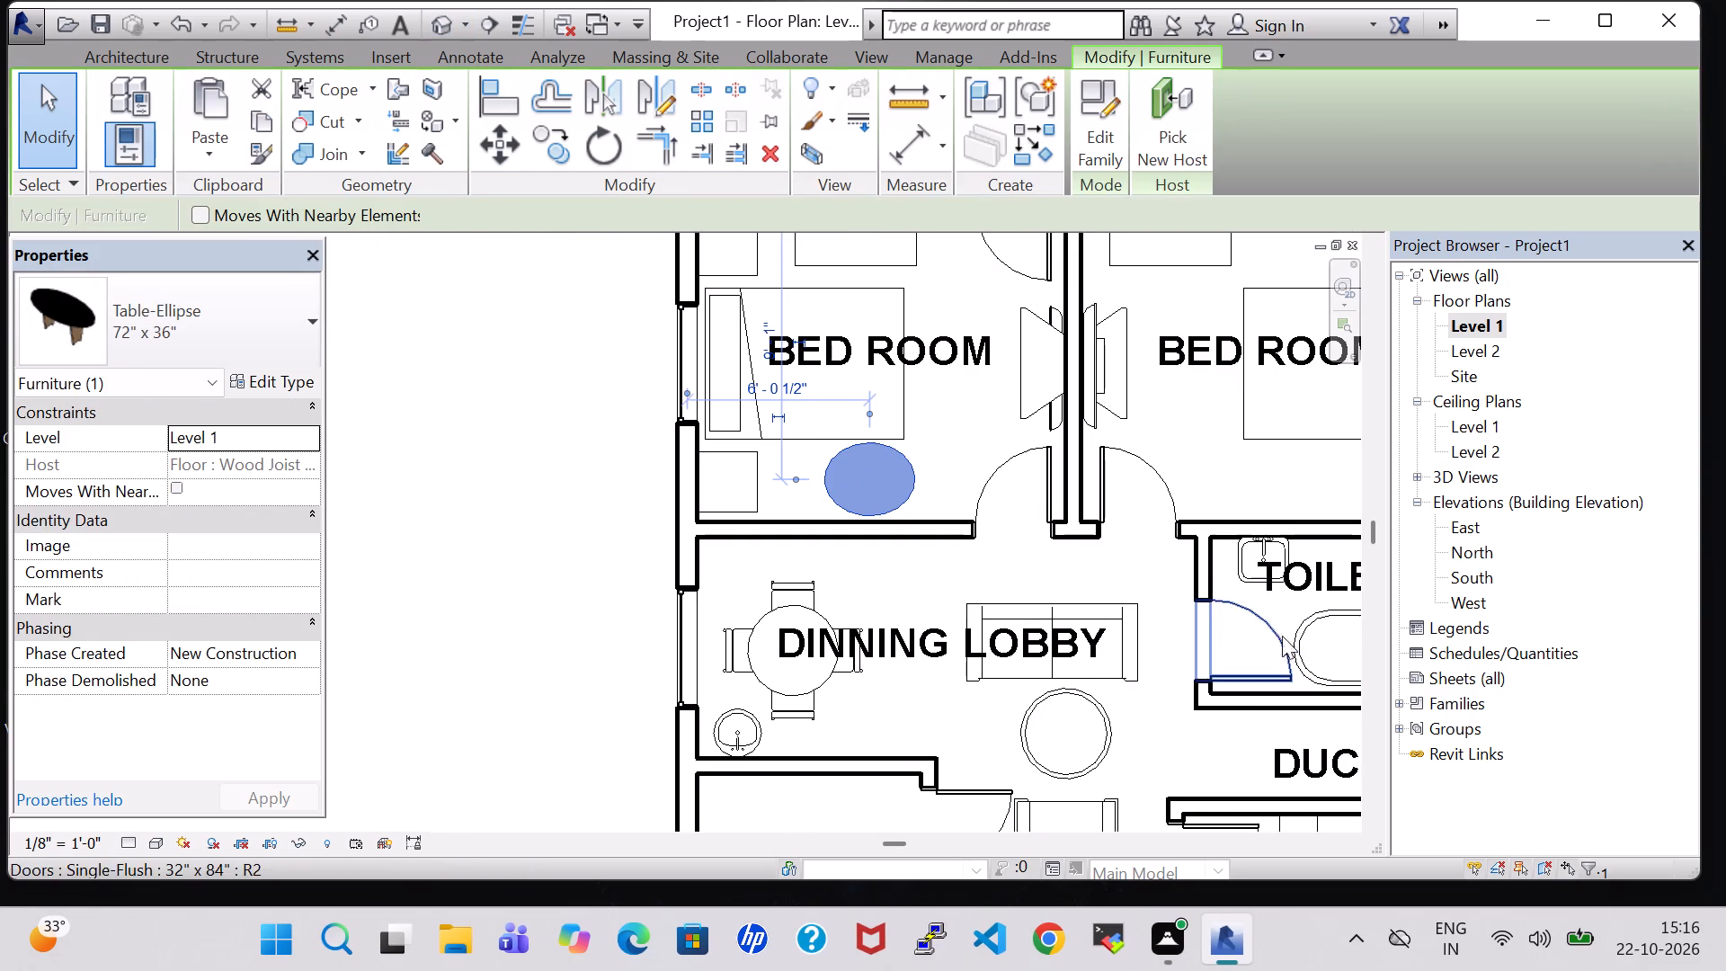
{"action": "middle_click_drag", "start_coordinate": [1113, 576], "coordinate": [848, 610]}
{"action": "scroll", "coordinate": [859, 610], "scroll_direction": "up", "scroll_amount": 3}
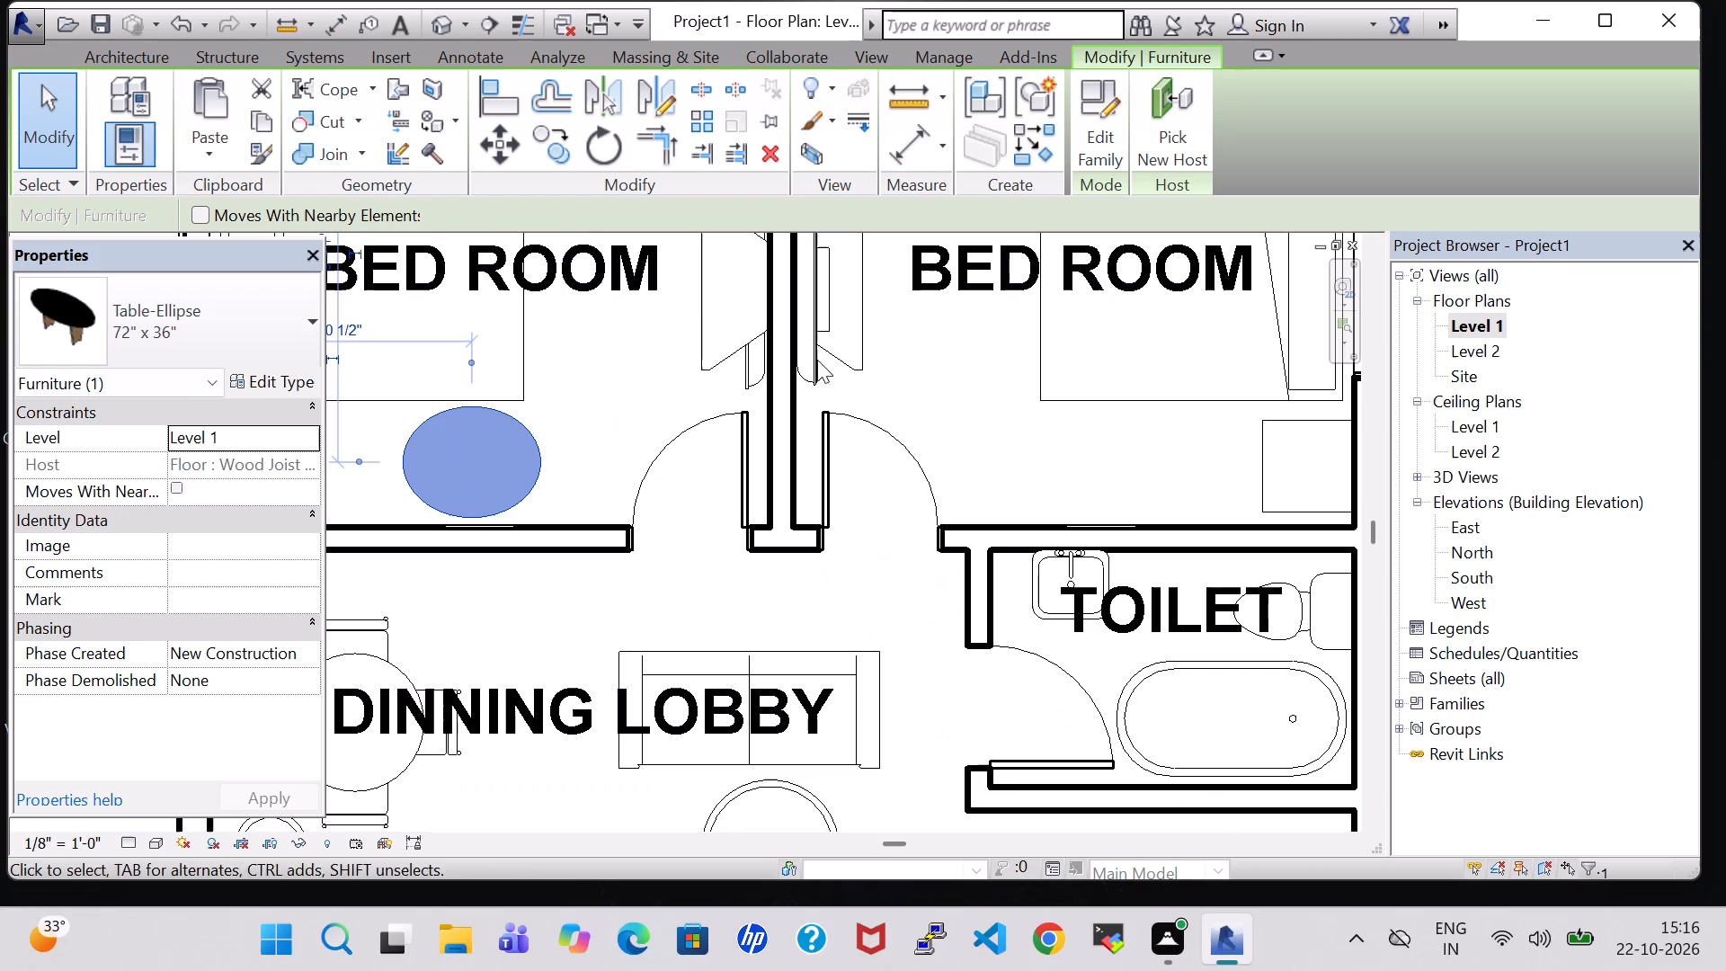
{"action": "left_click", "coordinate": [227, 138]}
{"action": "left_click", "coordinate": [254, 198]}
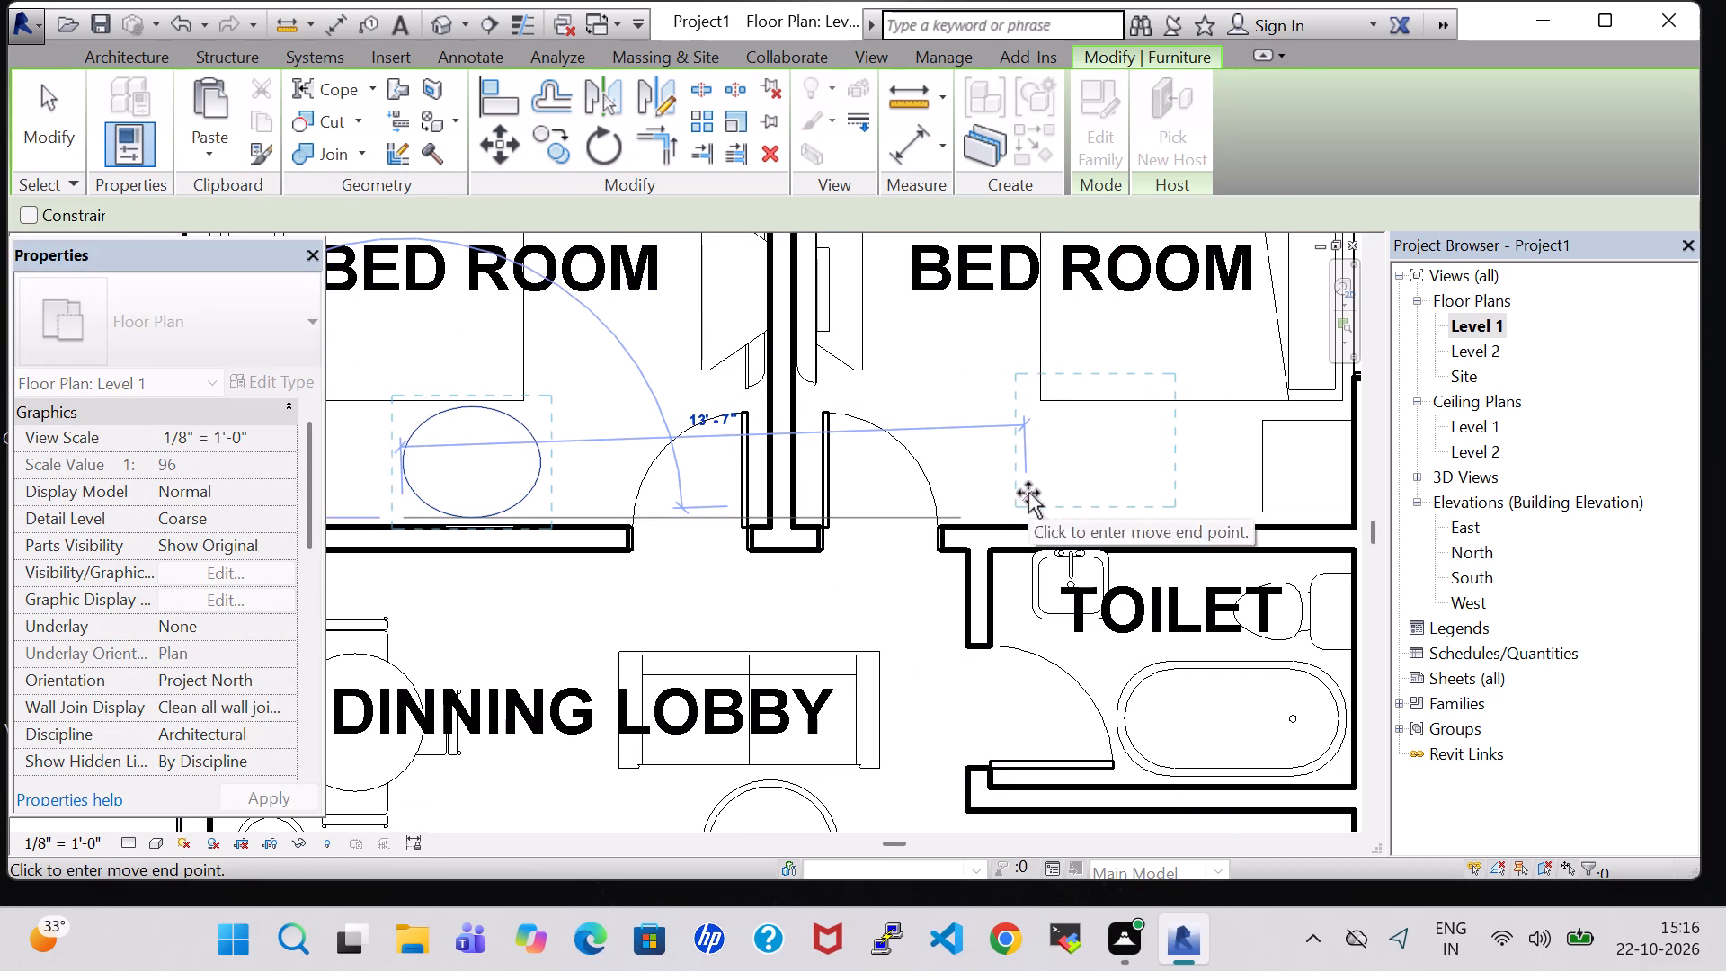
{"action": "left_click", "coordinate": [1028, 493]}
{"action": "key", "text": "Escape"}
{"action": "key", "text": "Escape"}
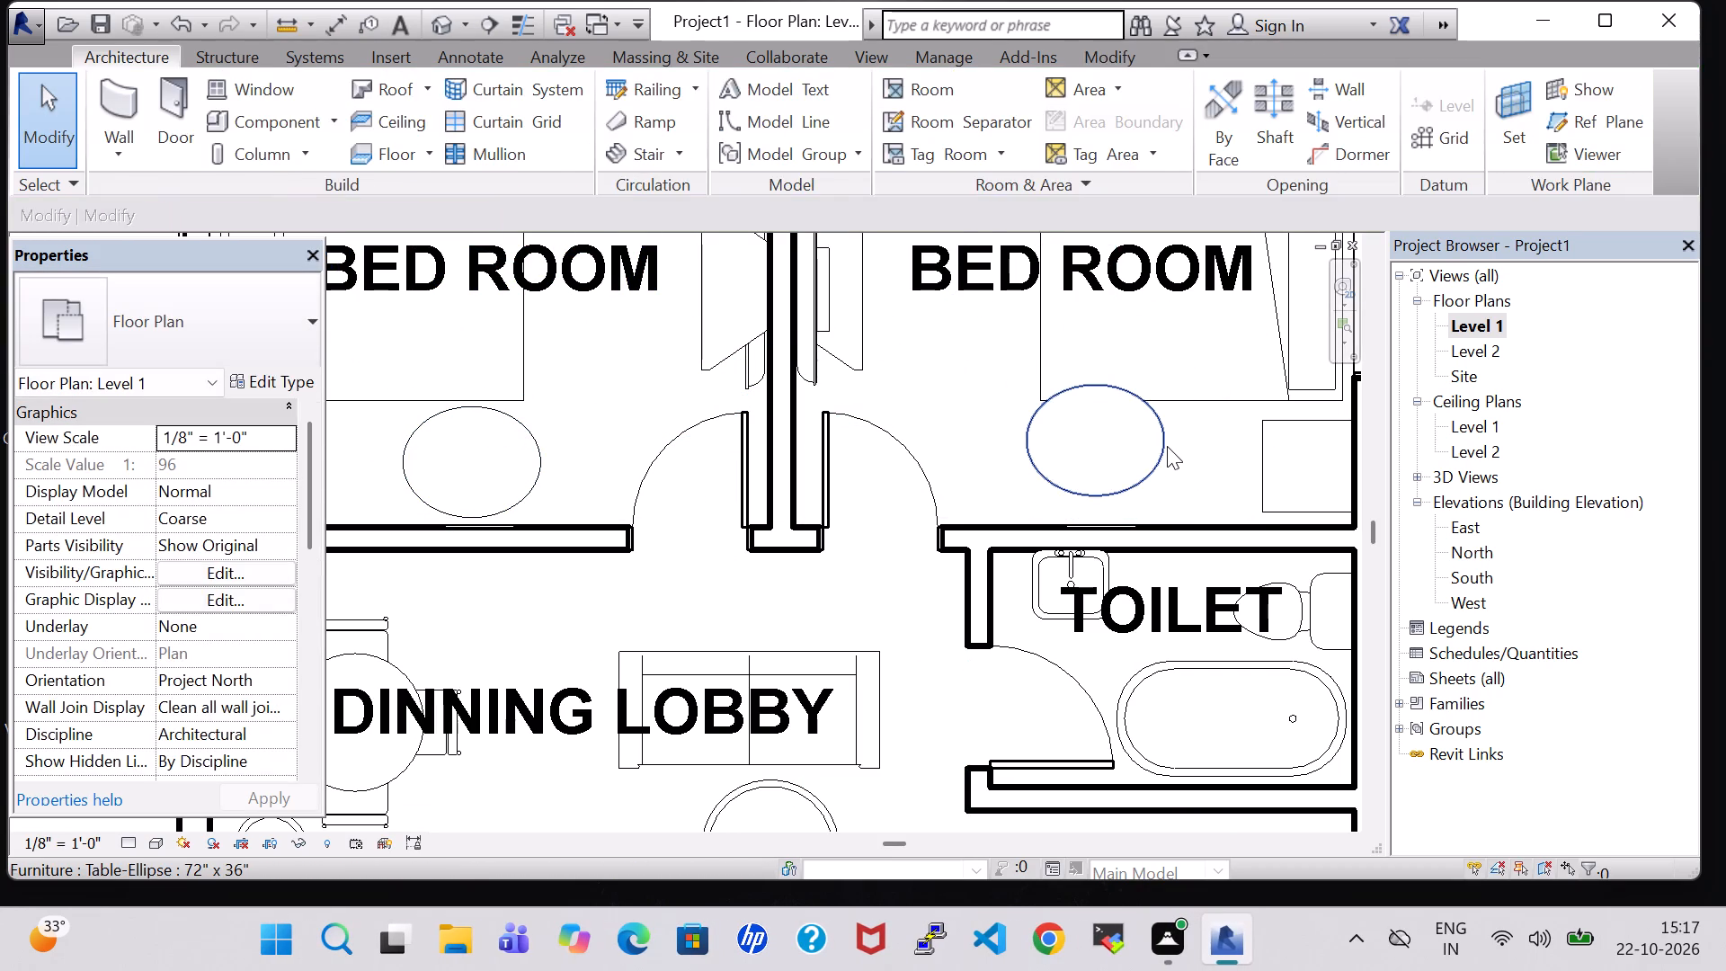
Nudge the east bedroom's elliptical table south until it sits against the mirror wall.
{"action": "left_click", "coordinate": [1167, 446]}
{"action": "key", "text": "Down"}
{"action": "key", "text": "Down"}
{"action": "key", "text": "Down"}
{"action": "key", "text": "Down"}
{"action": "key", "text": "Down"}
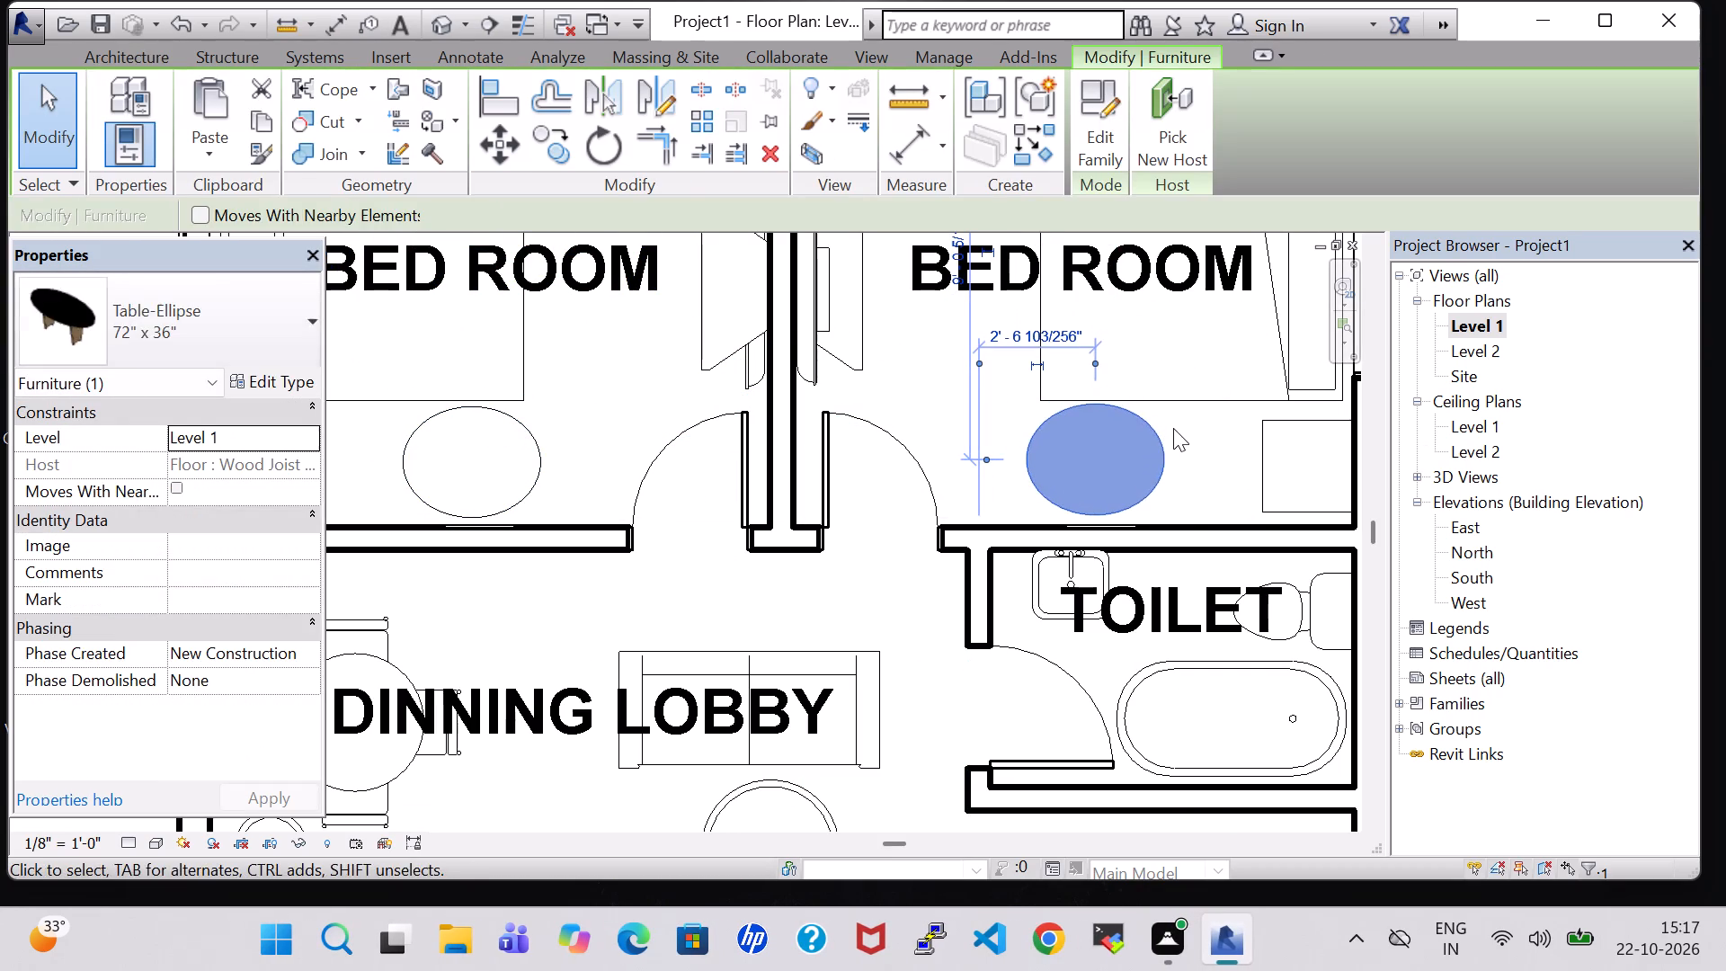
{"action": "key", "text": "Down"}
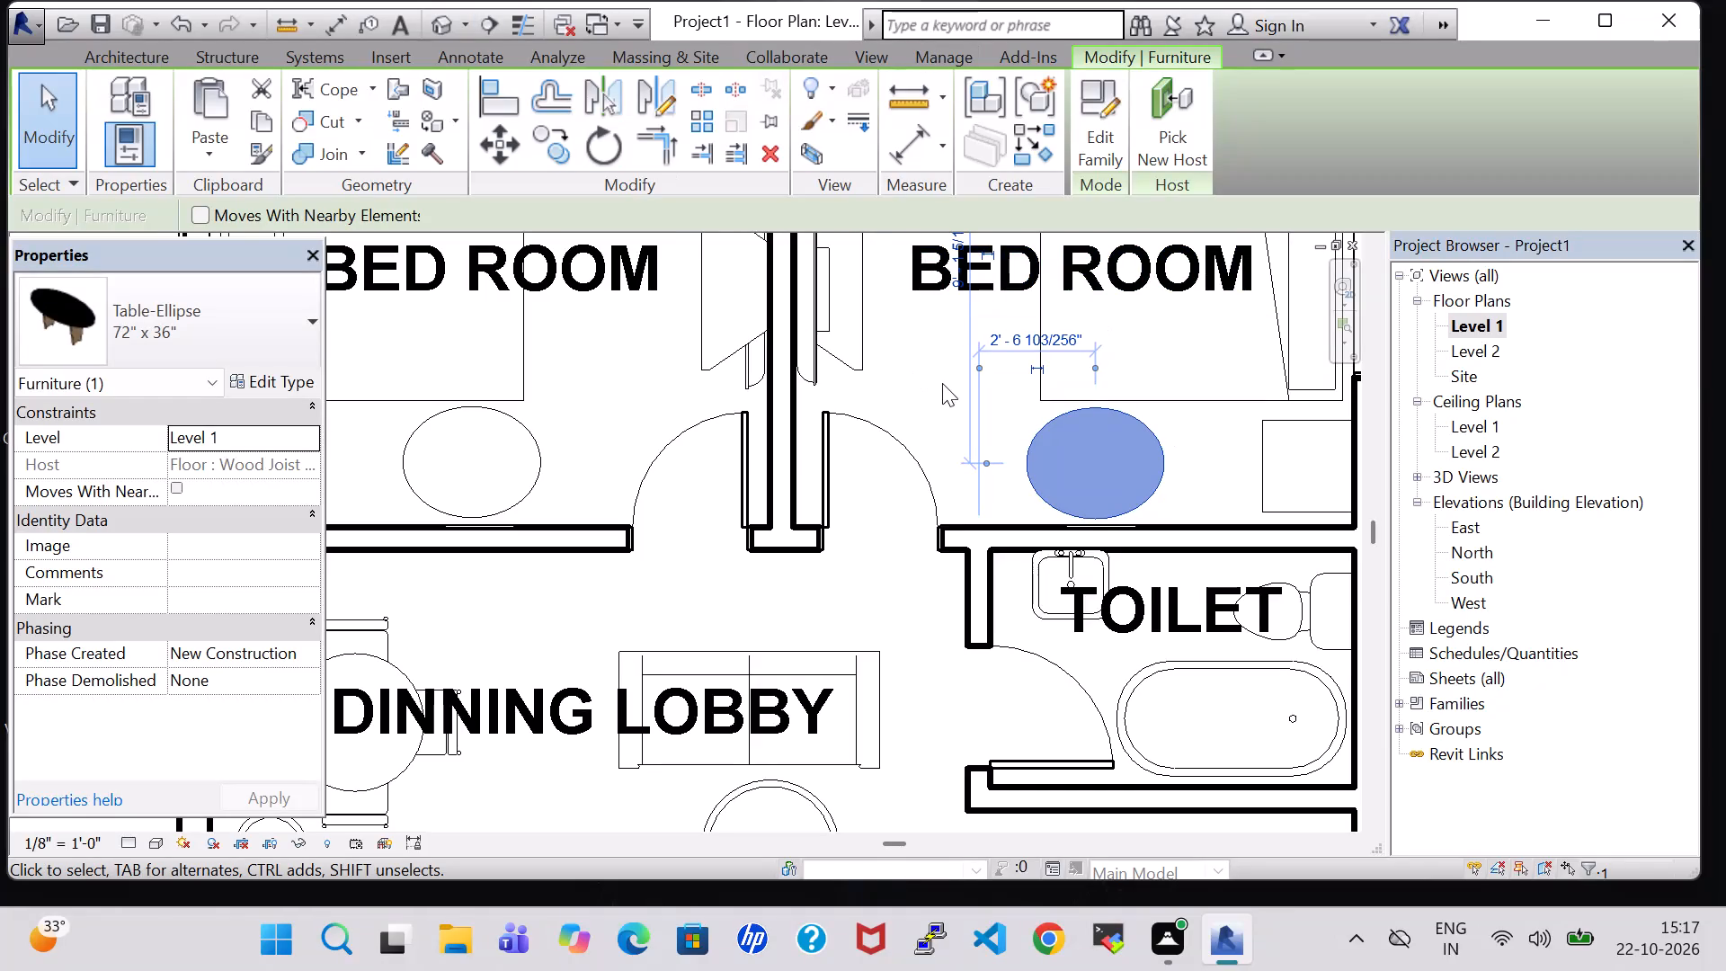
{"action": "key", "text": "Down"}
{"action": "key", "text": "Down"}
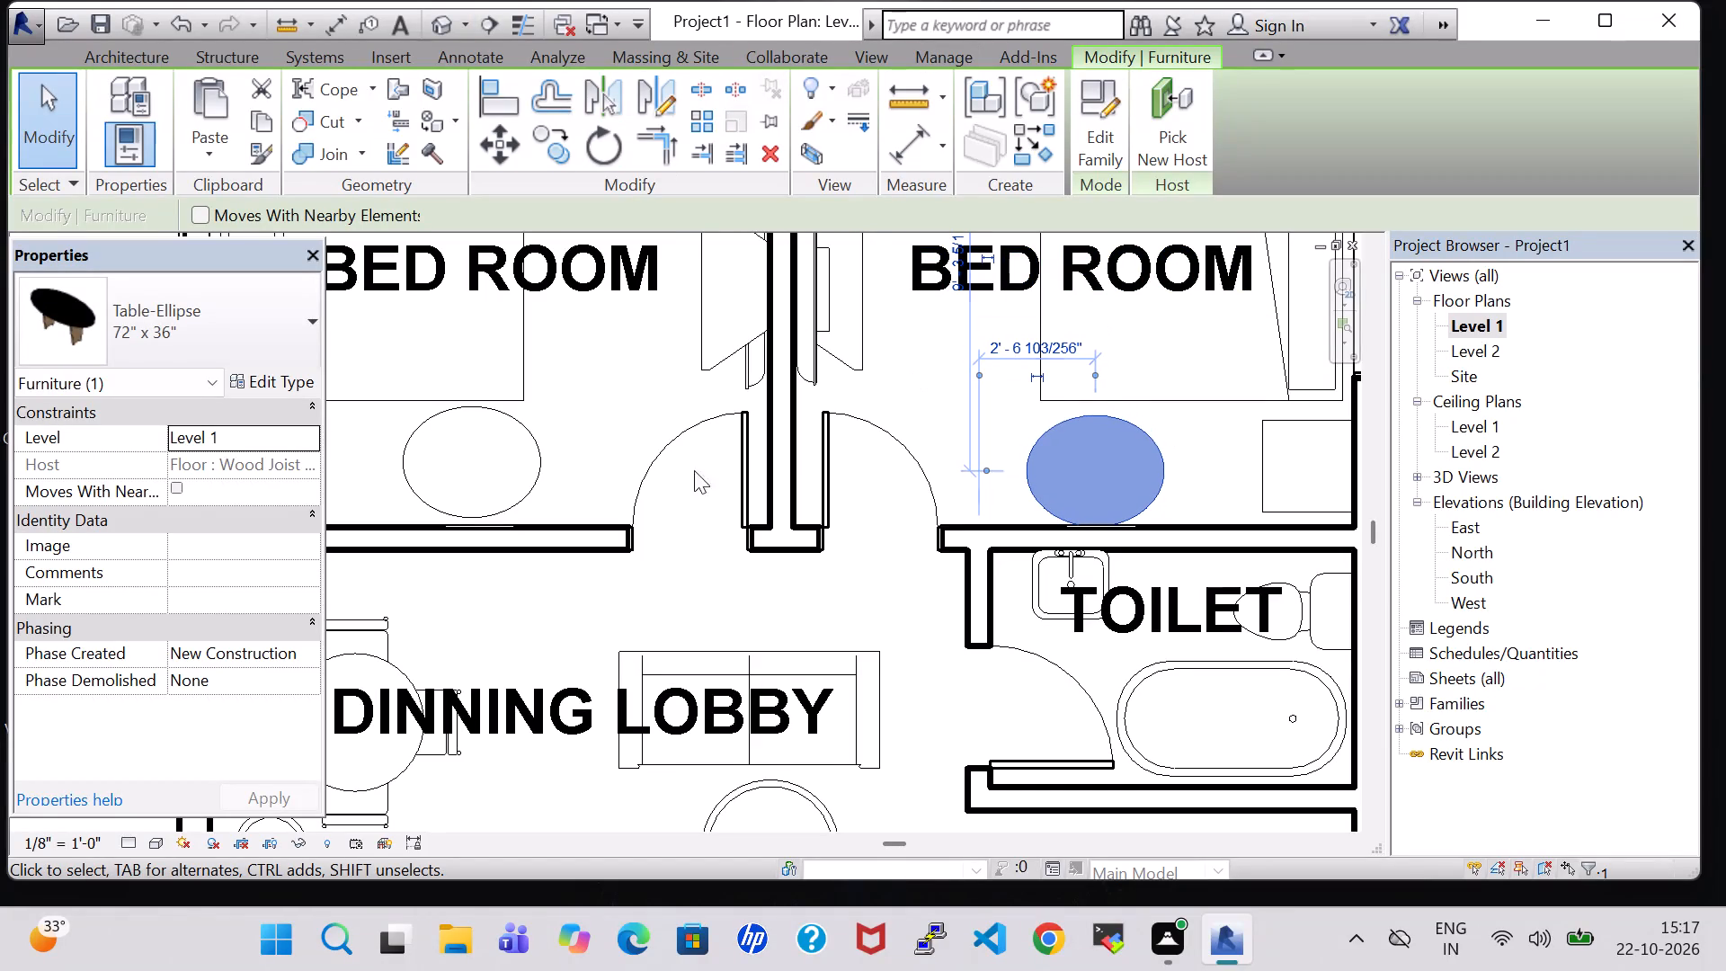
Nudge the west bedroom's elliptical table south until it sits against its mirror wall.
{"action": "left_click", "coordinate": [528, 421]}
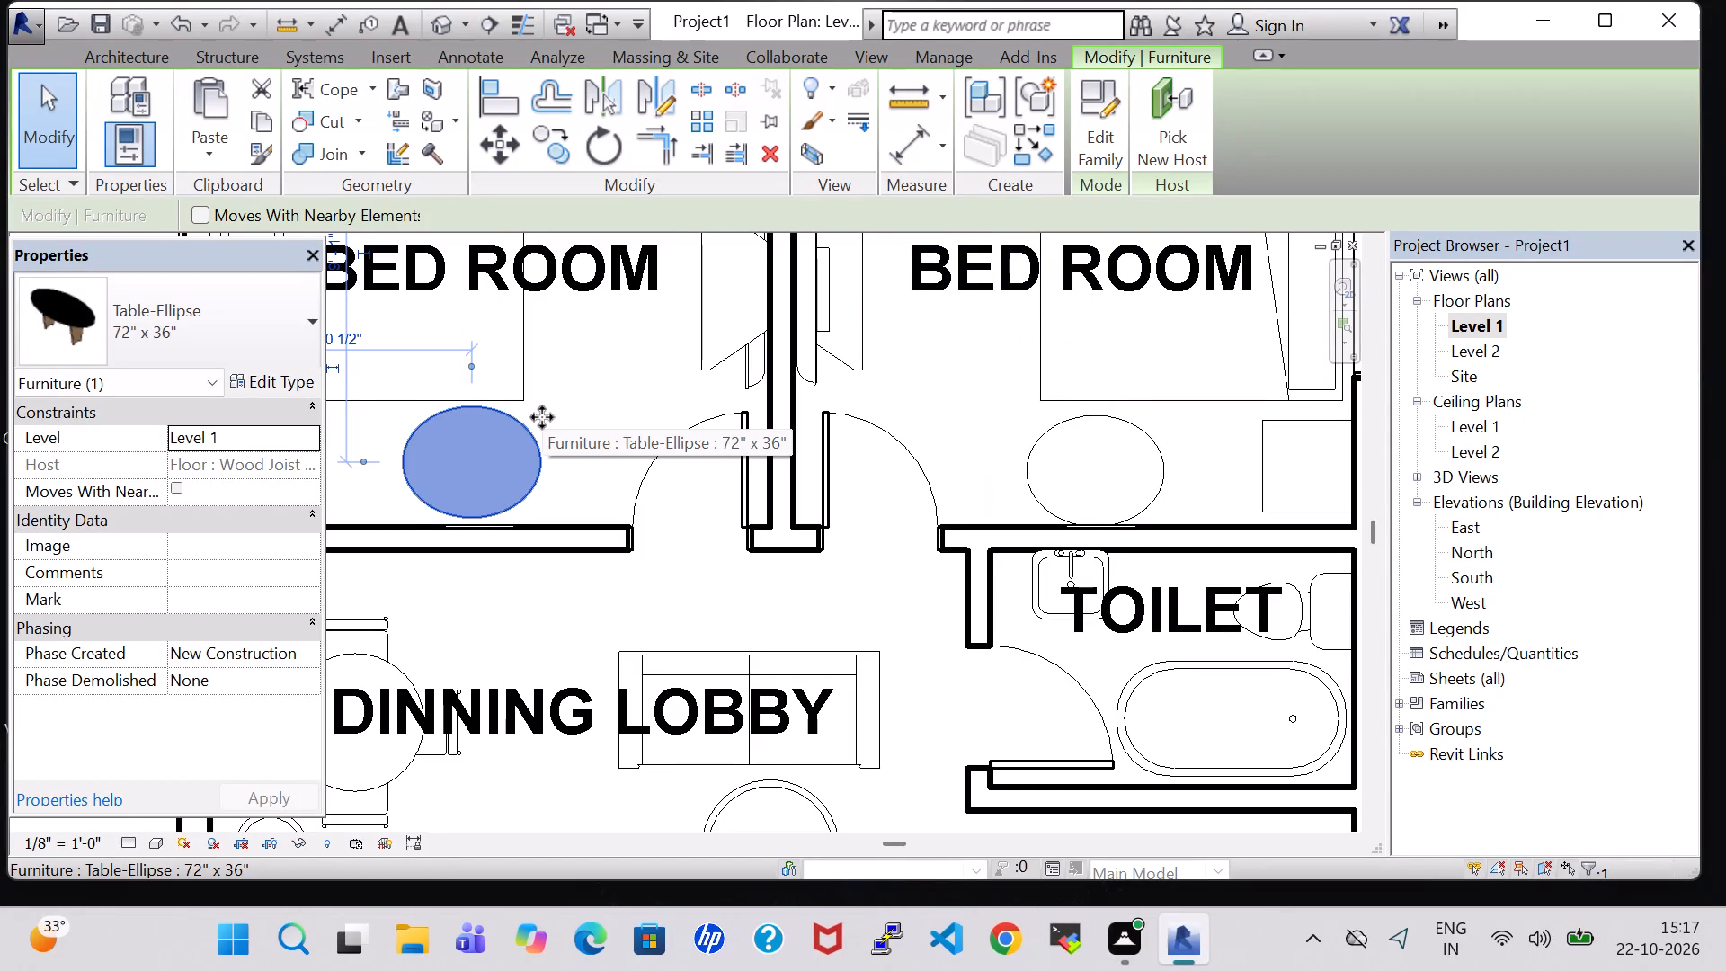
{"action": "key", "text": "Down"}
{"action": "key", "text": "Down"}
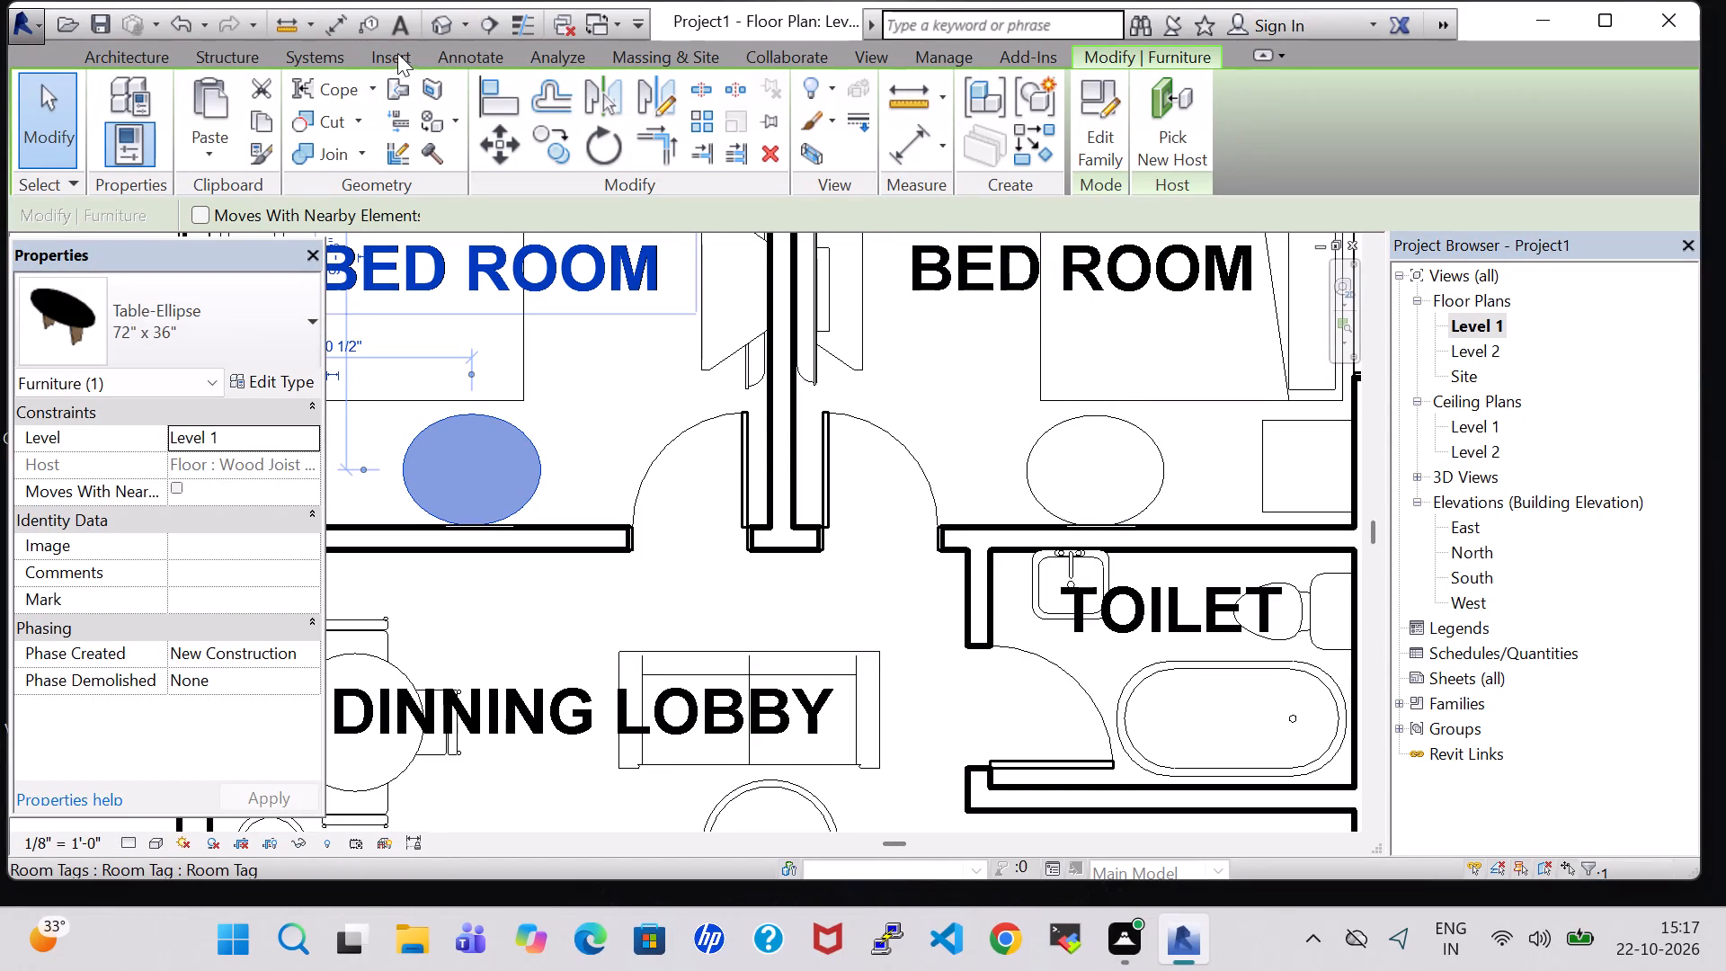
In the 3D view, raise the east bedroom's elliptical mirror to an elevation of 3' 0".
{"action": "left_click", "coordinate": [440, 15]}
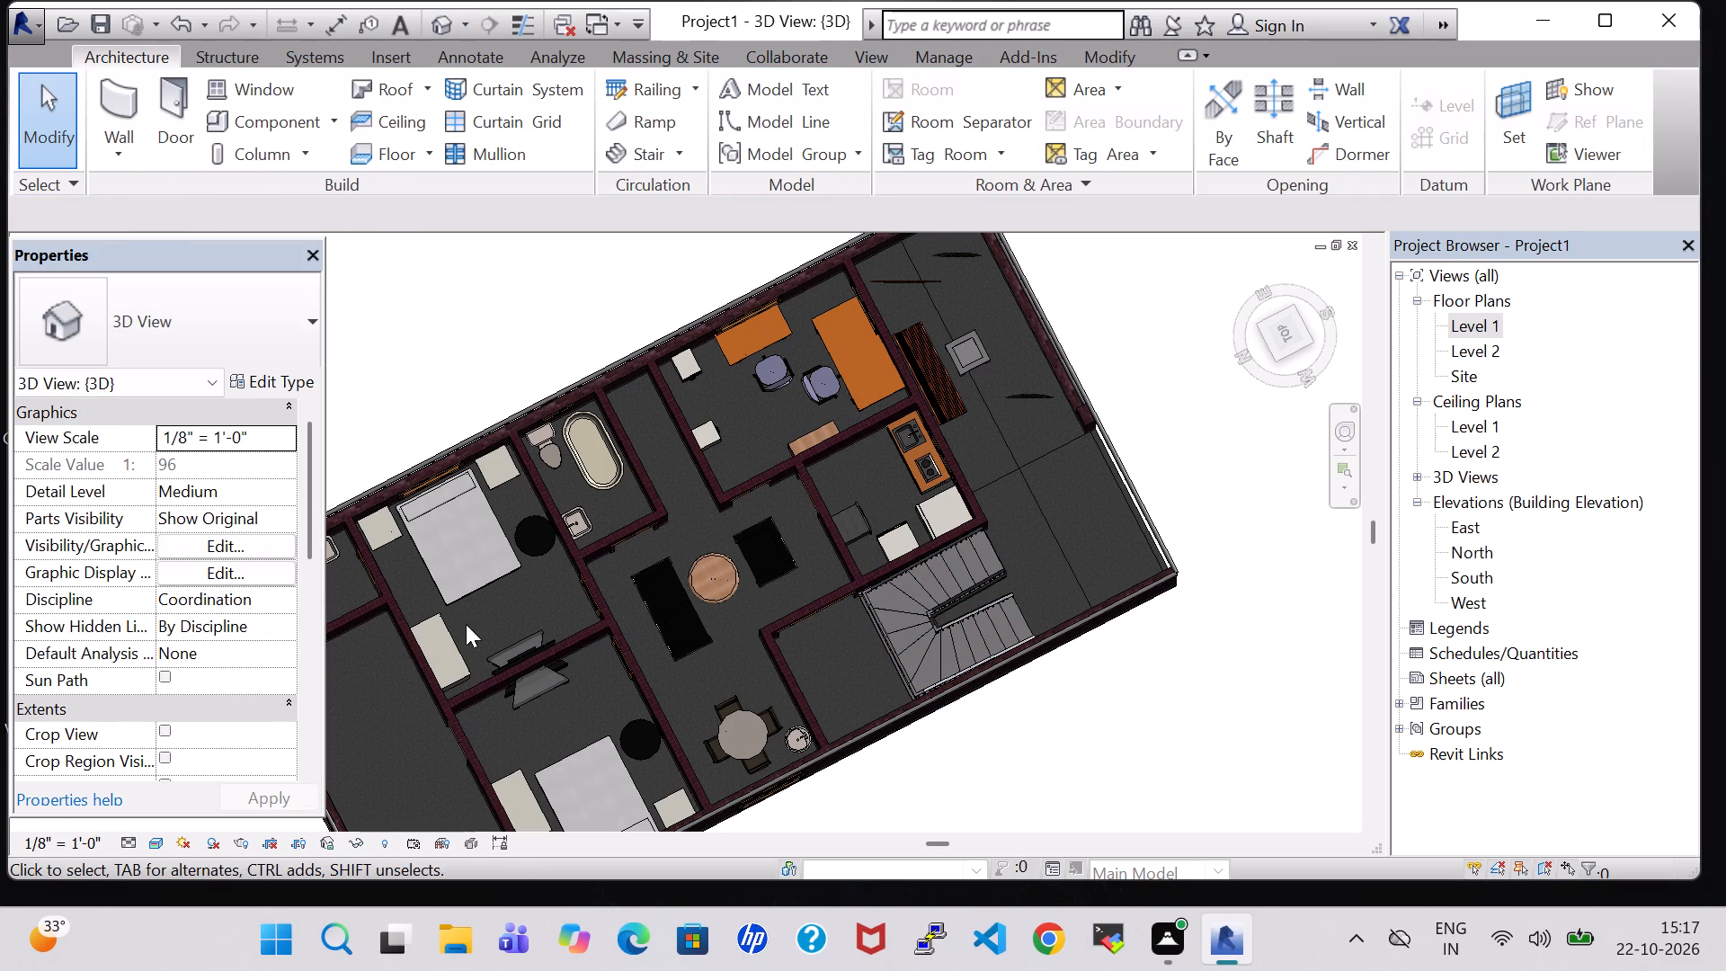
{"action": "middle_click_drag", "start_coordinate": [476, 624], "coordinate": [573, 599], "text": "shift"}
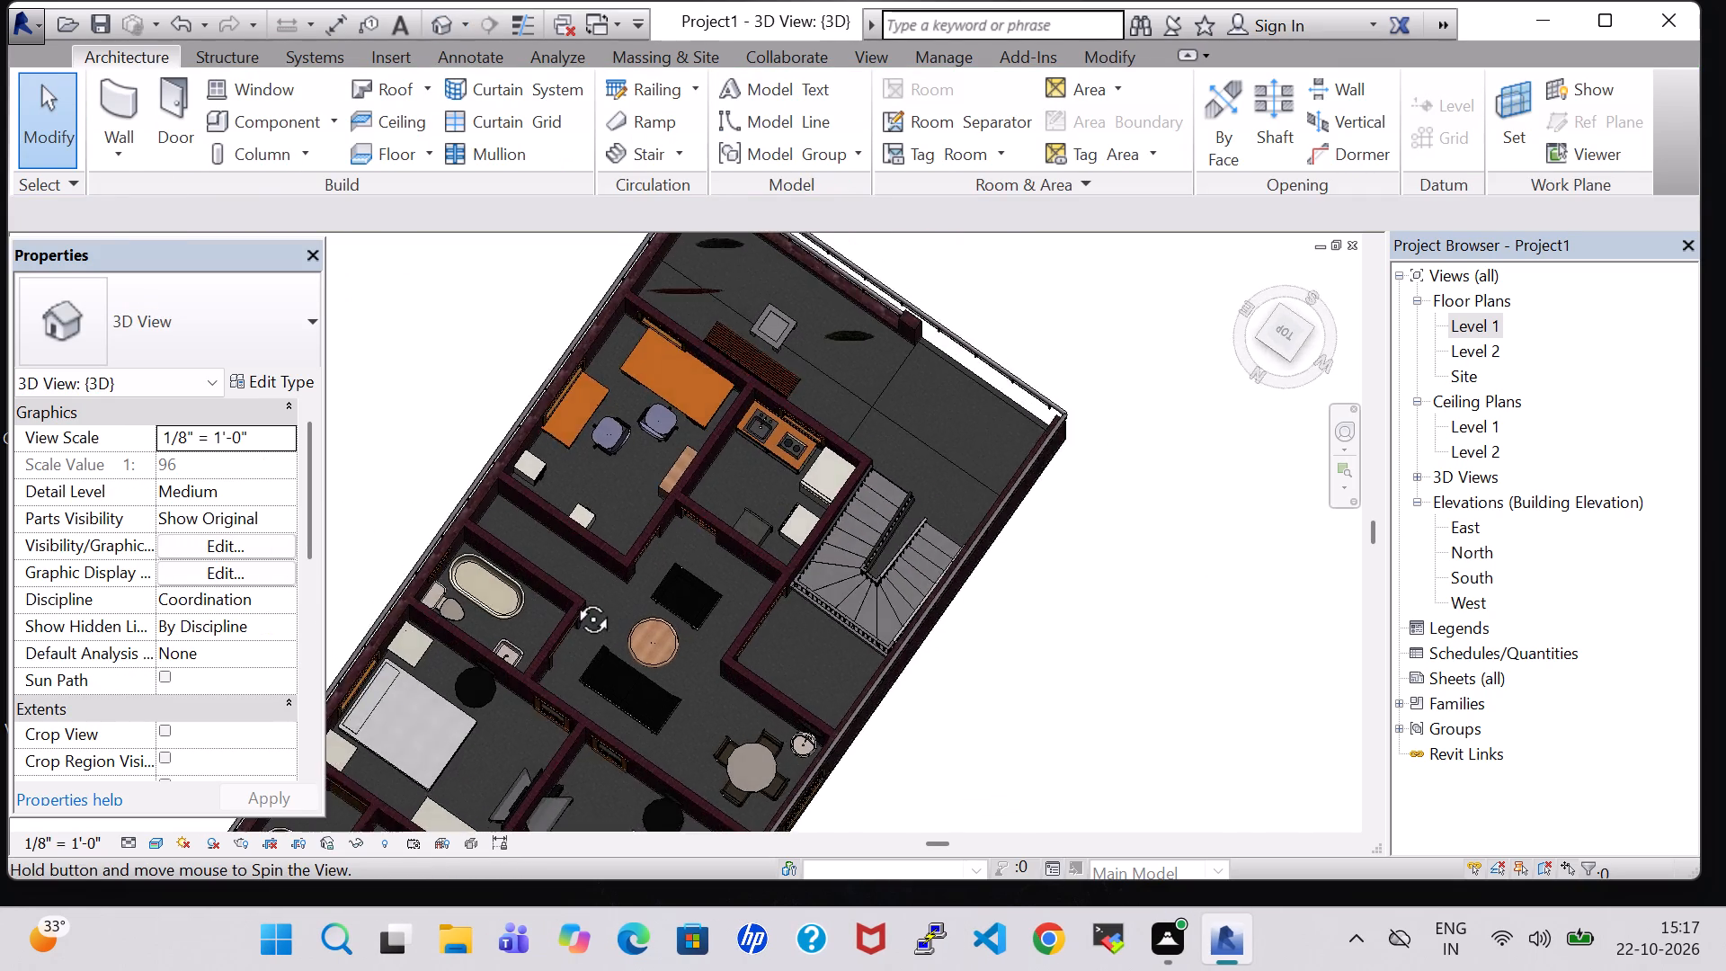
{"action": "middle_click_drag", "start_coordinate": [573, 599], "coordinate": [574, 580], "text": "shift"}
{"action": "scroll", "coordinate": [579, 646], "scroll_direction": "up", "scroll_amount": 4}
{"action": "middle_click_drag", "start_coordinate": [443, 779], "coordinate": [582, 597]}
{"action": "middle_click_drag", "start_coordinate": [574, 717], "coordinate": [627, 584], "text": "shift"}
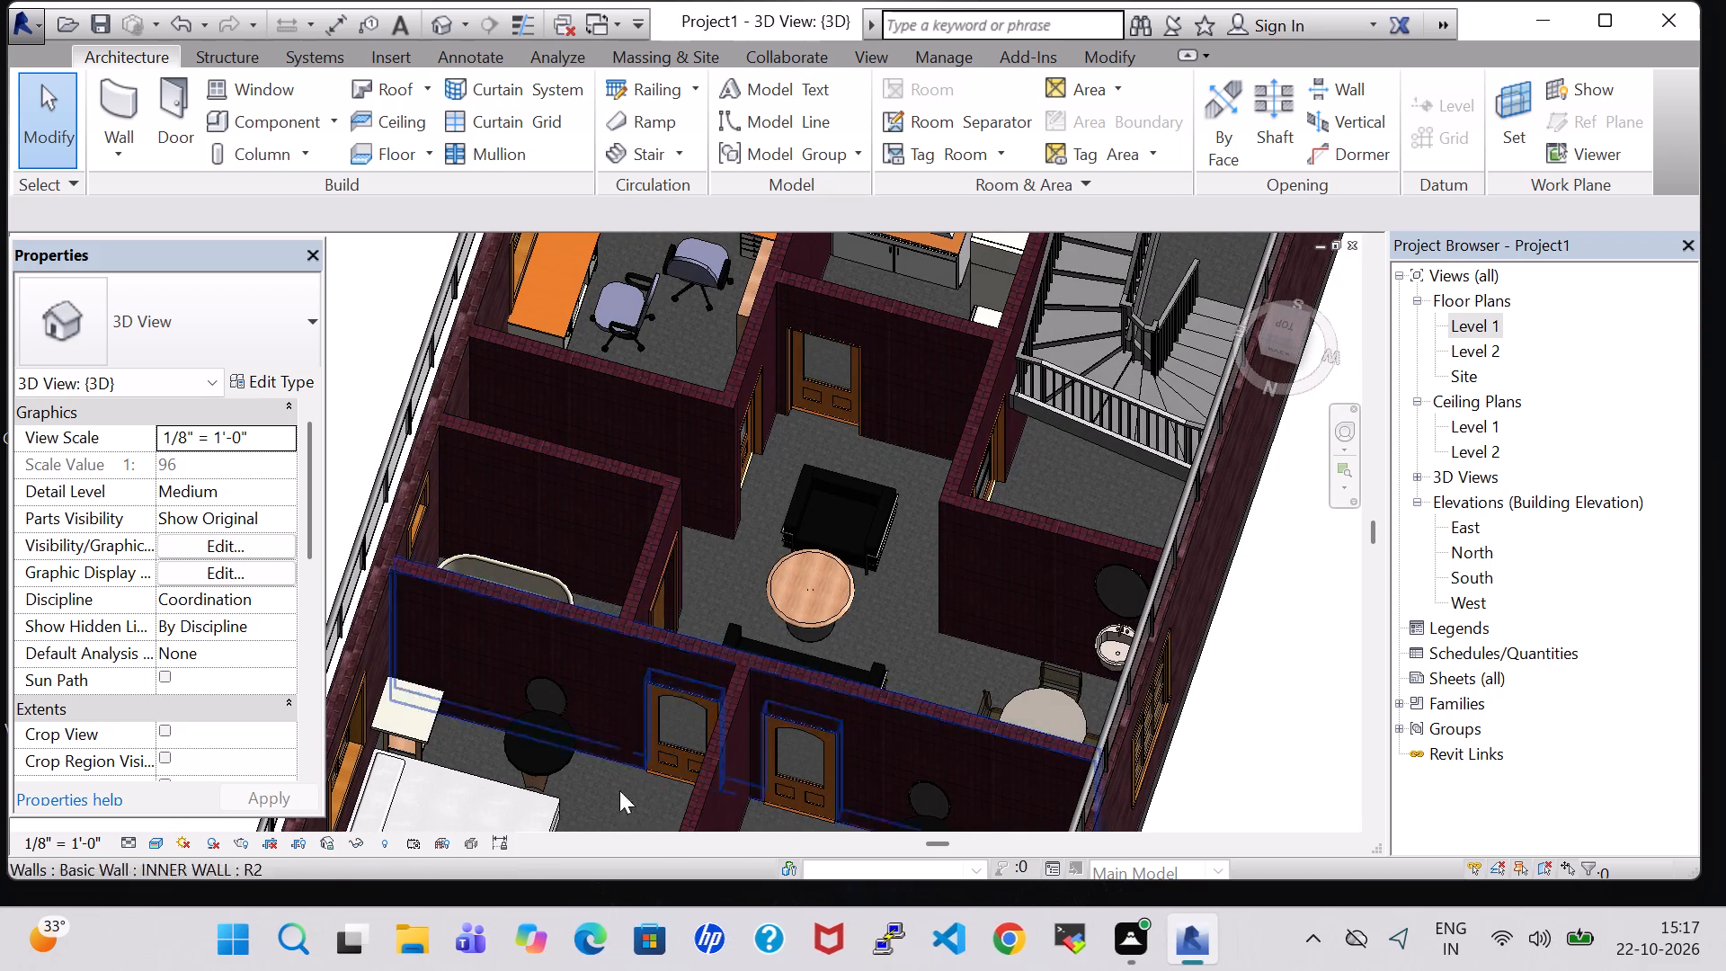
{"action": "left_click", "coordinate": [555, 697]}
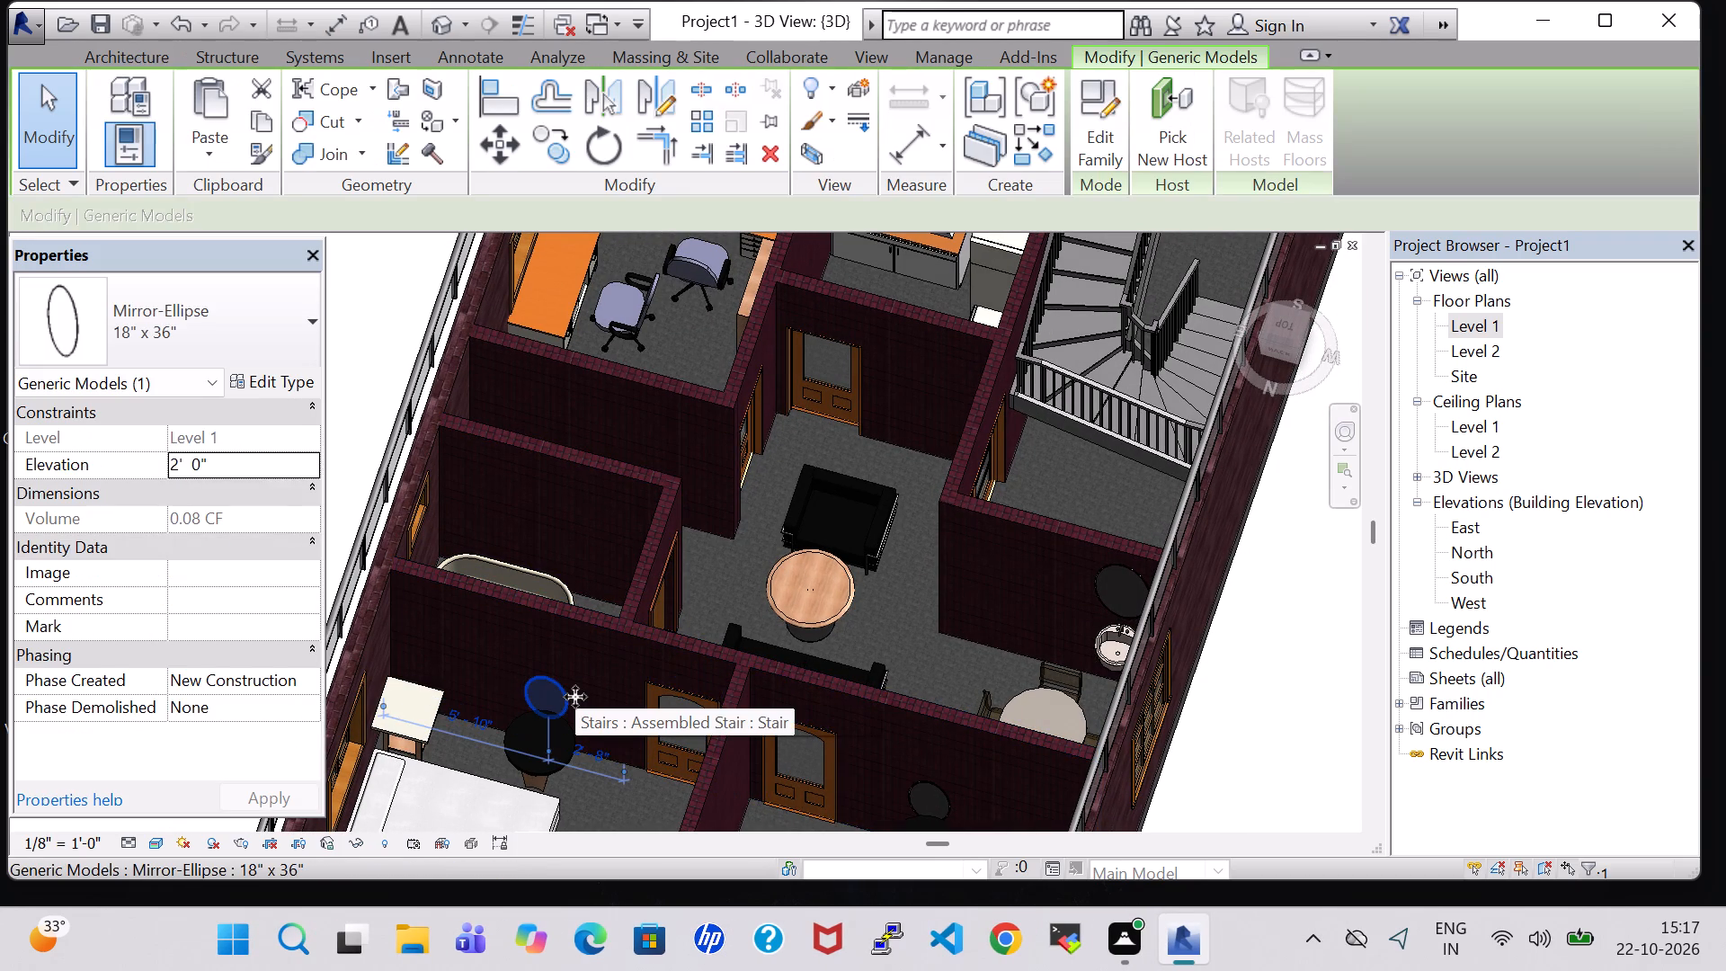
{"action": "key", "text": "Up"}
{"action": "key", "text": "Up"}
{"action": "key", "text": "Up"}
{"action": "key", "text": "Up"}
{"action": "key", "text": "Up"}
{"action": "key", "text": "Up"}
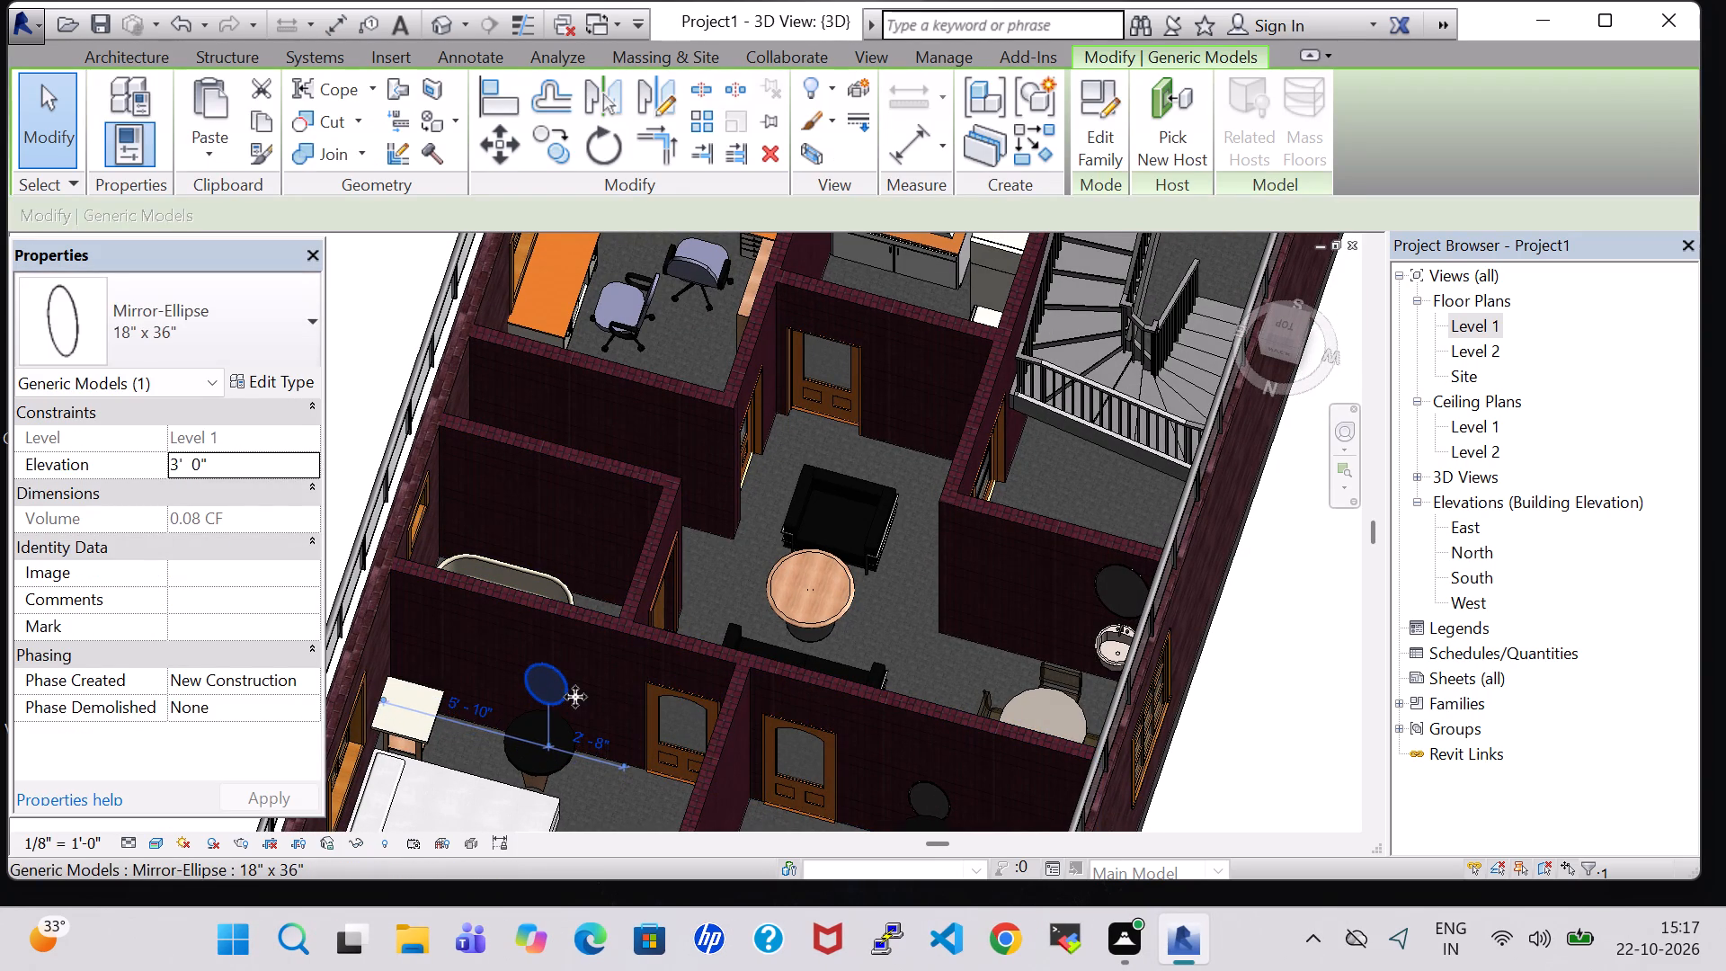
{"action": "left_click", "coordinate": [601, 815]}
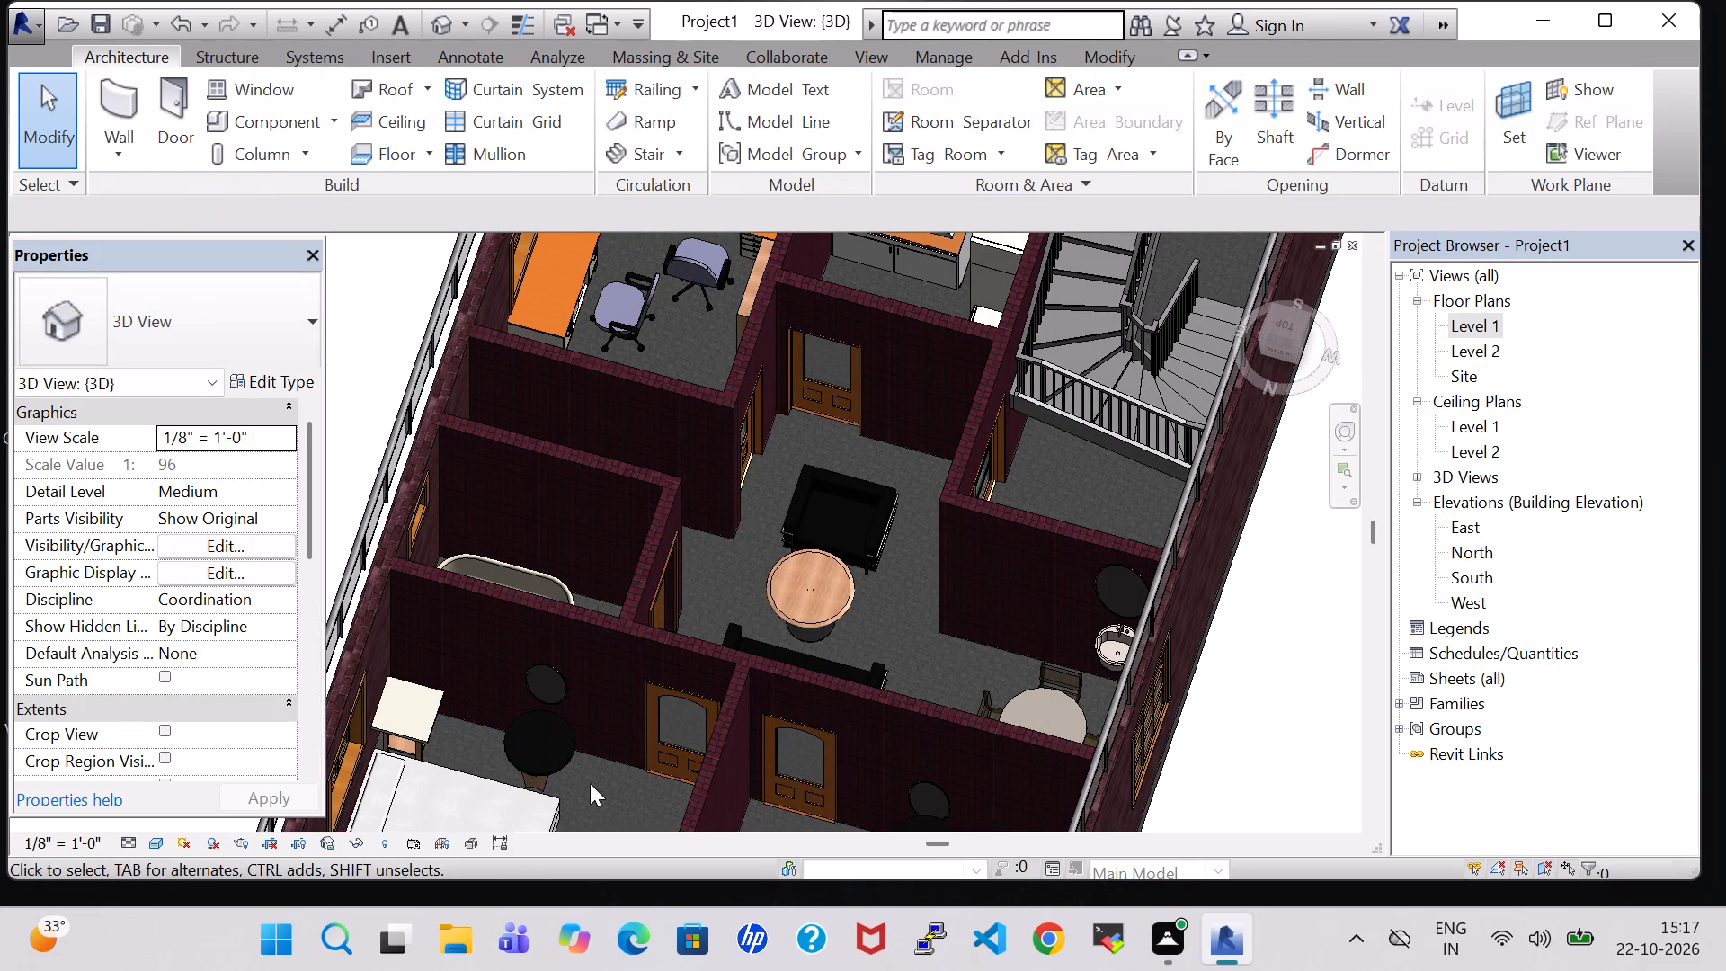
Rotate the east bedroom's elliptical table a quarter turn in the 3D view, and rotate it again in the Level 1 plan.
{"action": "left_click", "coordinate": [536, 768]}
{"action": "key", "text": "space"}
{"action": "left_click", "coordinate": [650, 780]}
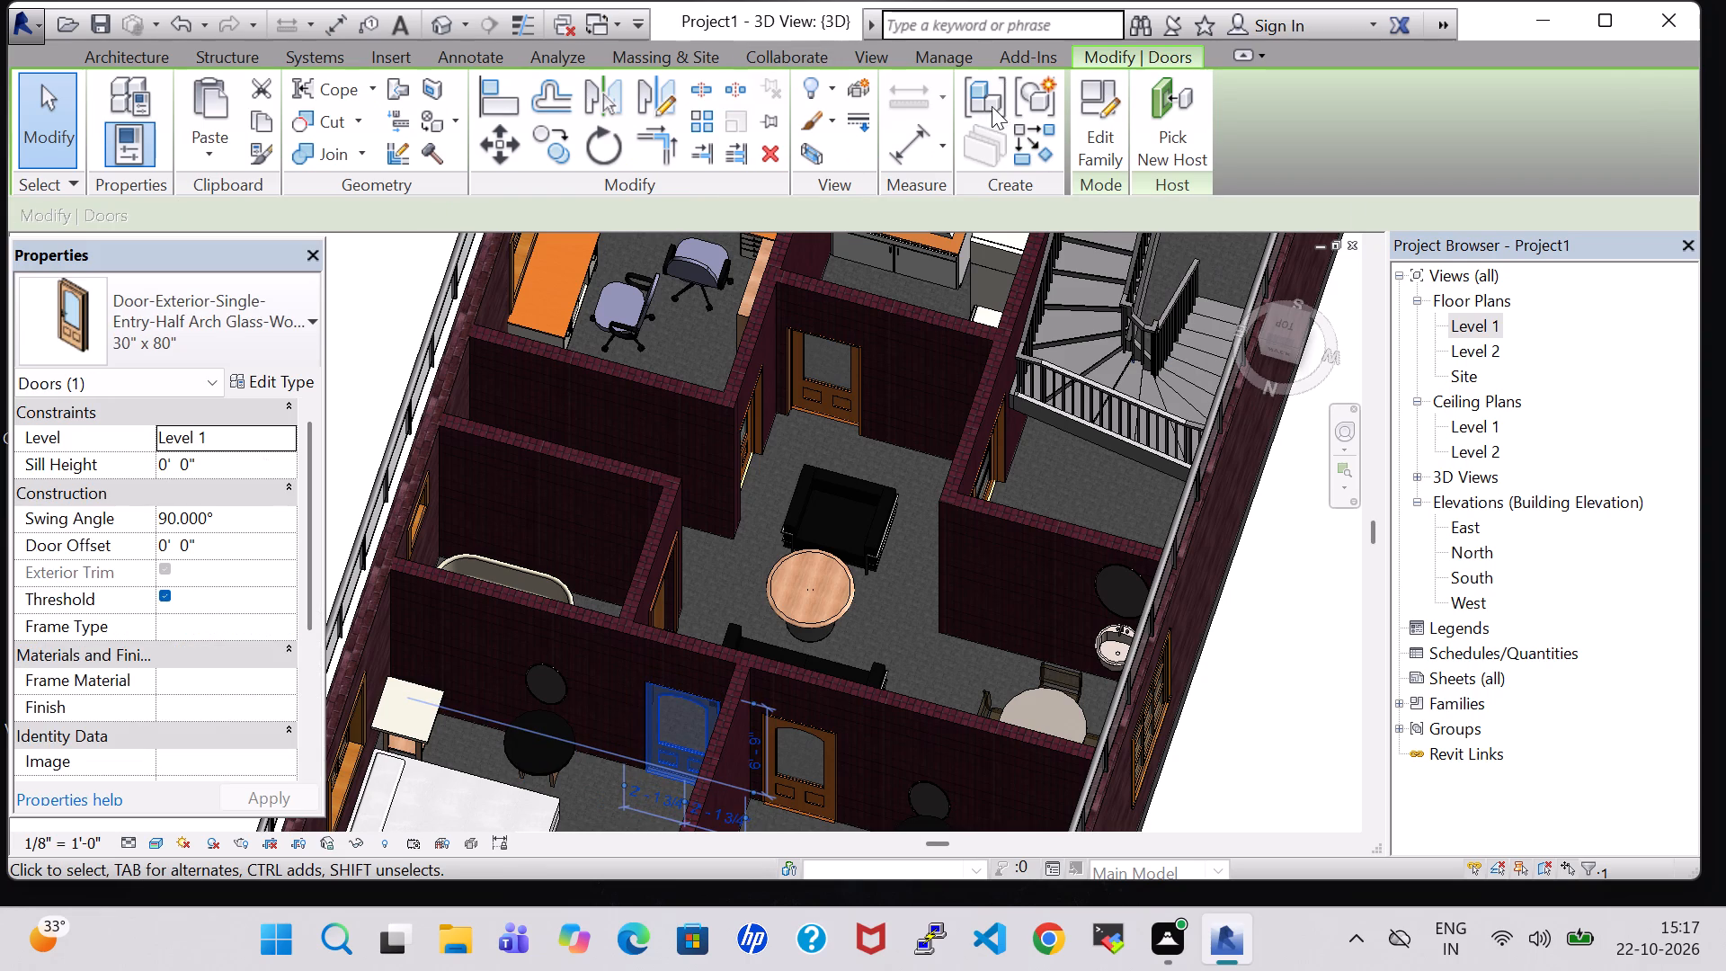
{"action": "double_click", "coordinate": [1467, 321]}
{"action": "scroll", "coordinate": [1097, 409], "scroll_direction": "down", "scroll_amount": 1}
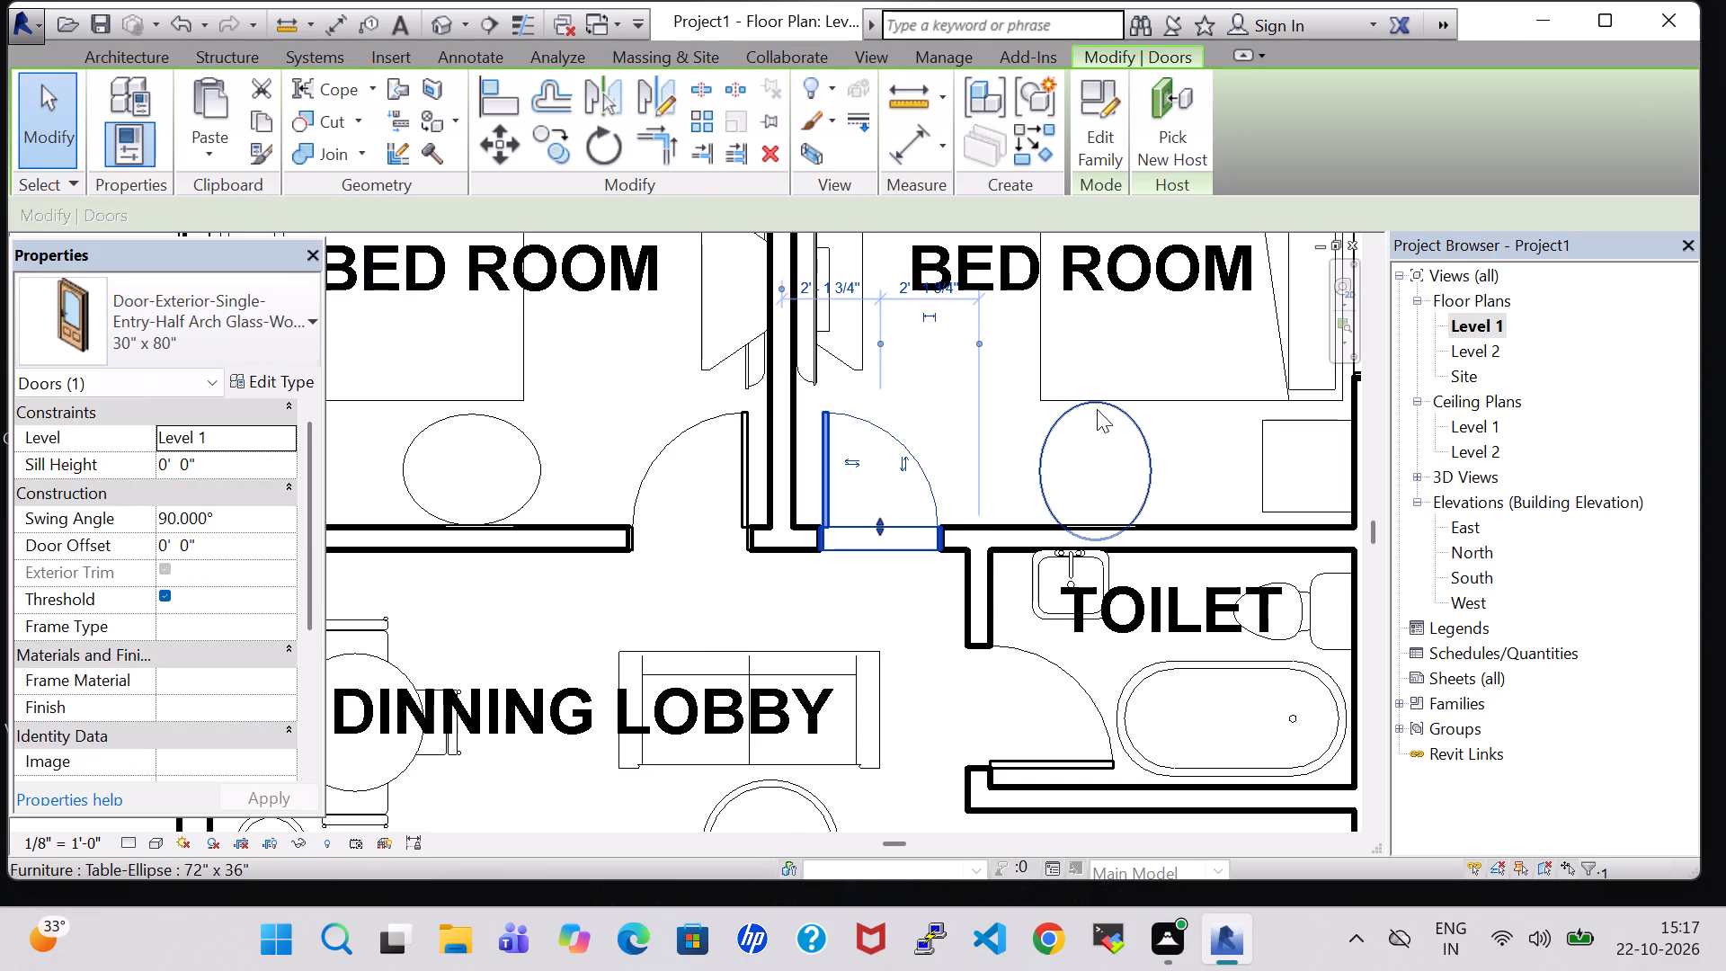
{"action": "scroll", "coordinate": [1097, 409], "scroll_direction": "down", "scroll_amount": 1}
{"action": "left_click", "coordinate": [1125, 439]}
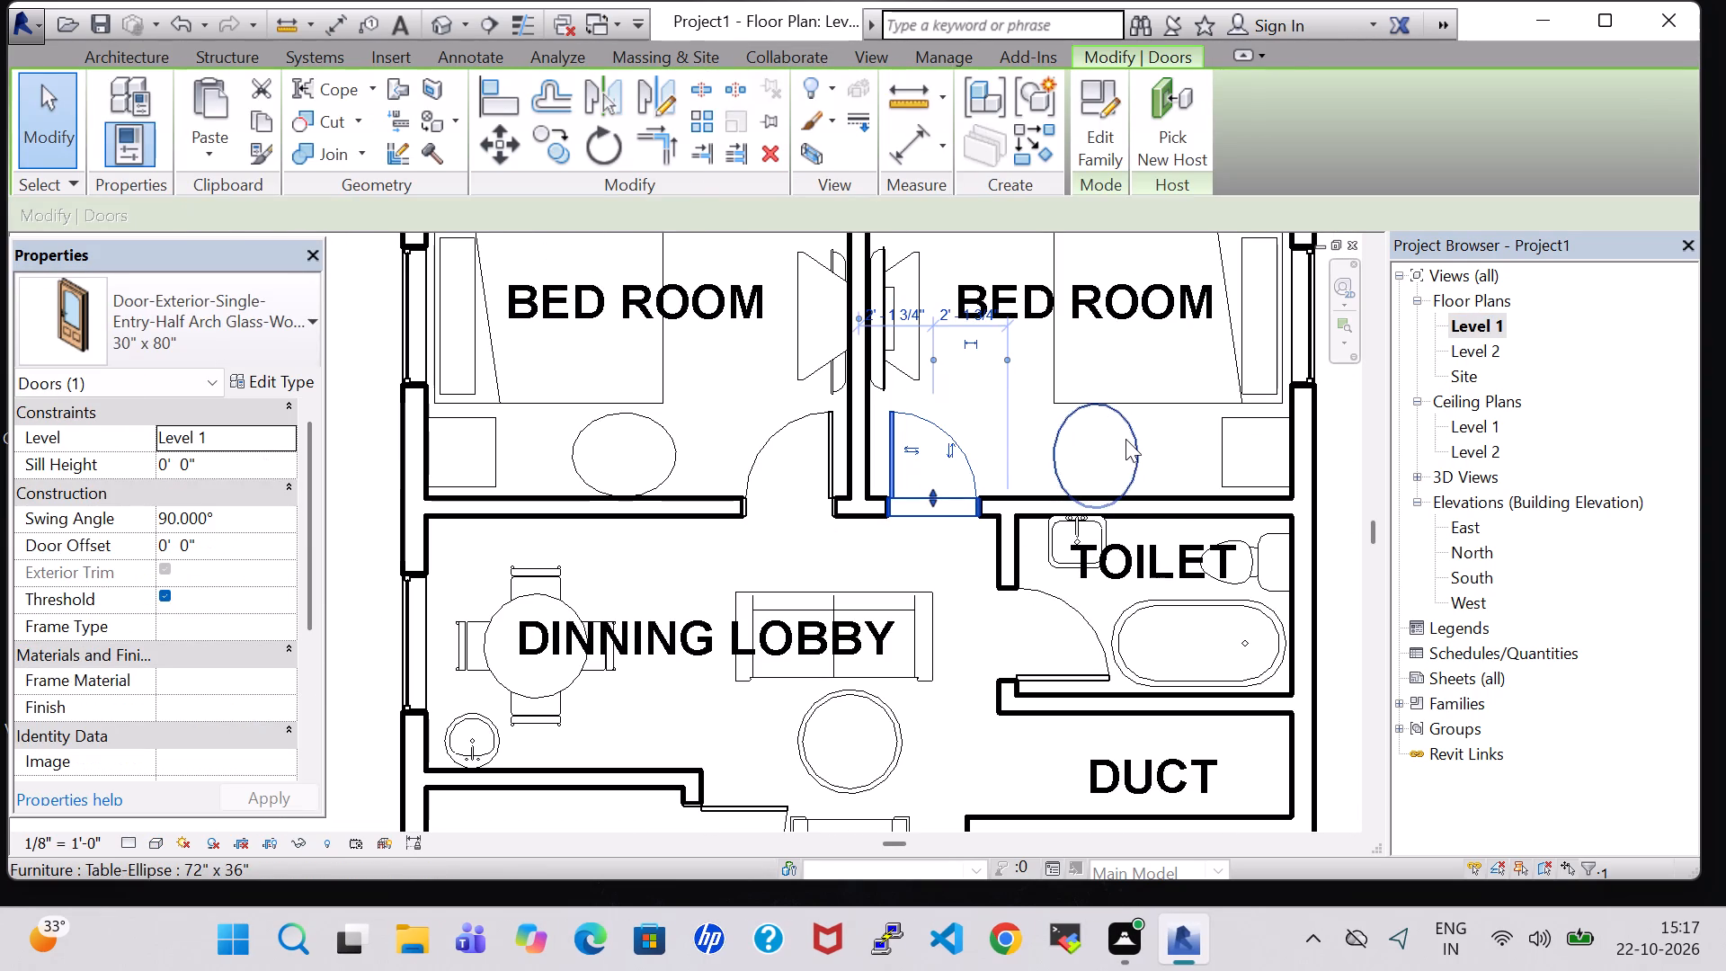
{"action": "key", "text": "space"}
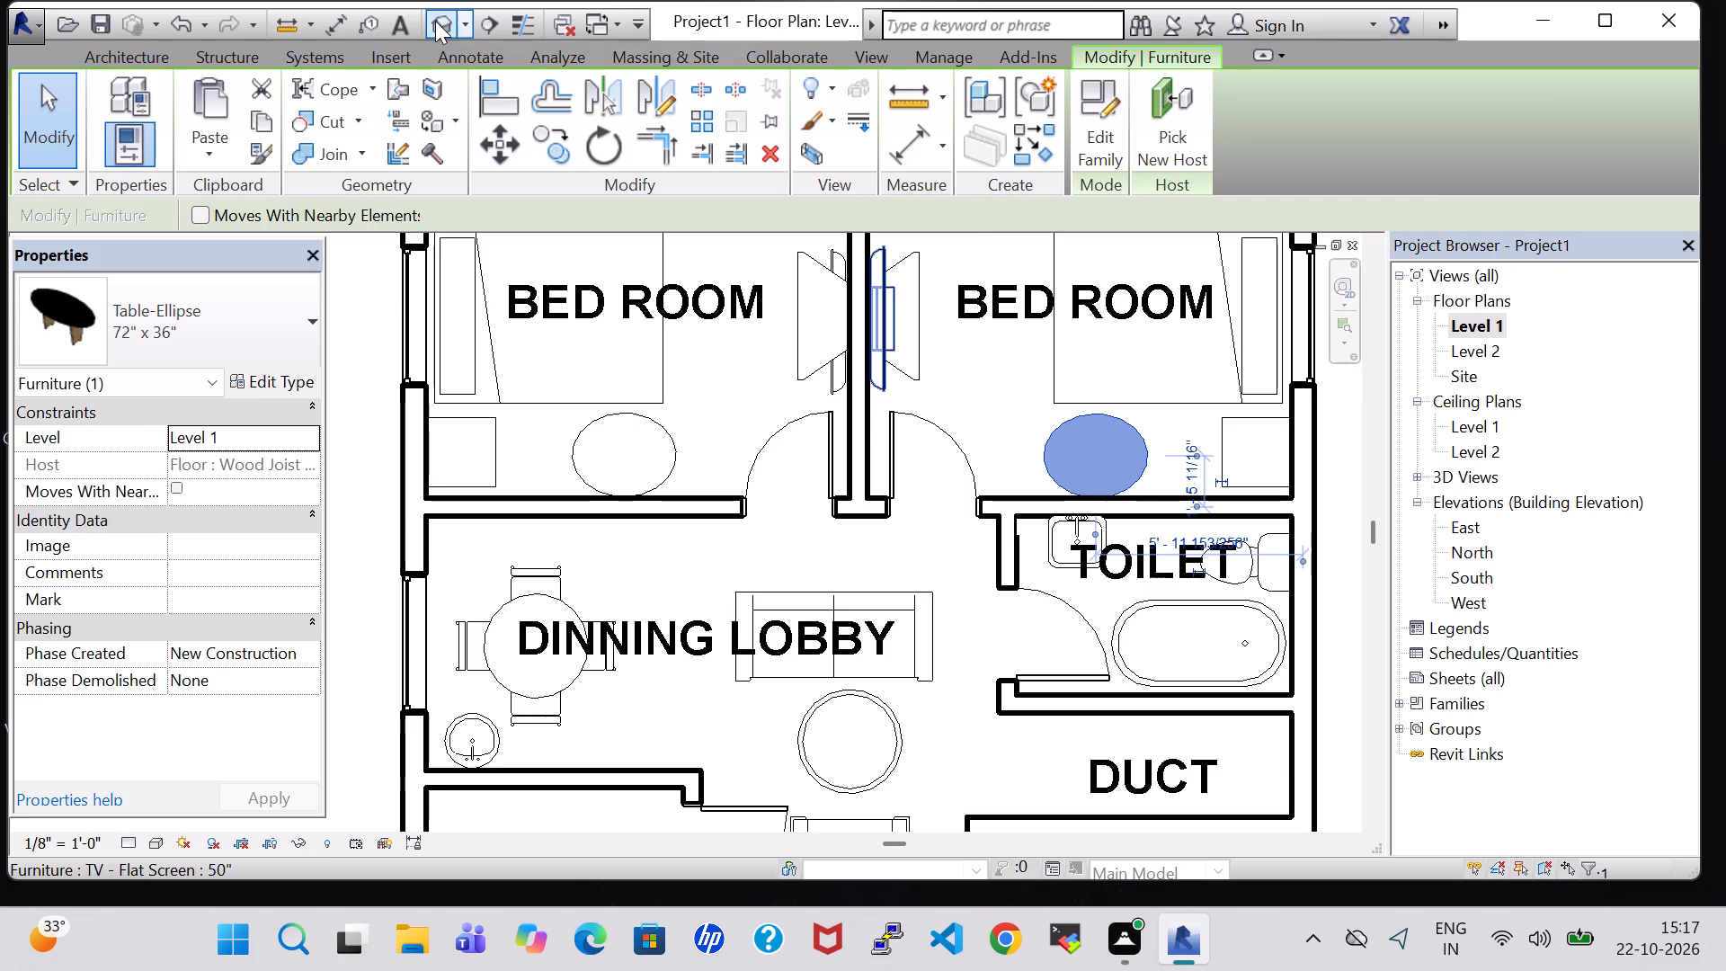
Return to the 3D view and rotate the east bedroom's elliptical table a quarter turn.
{"action": "left_click", "coordinate": [428, 21]}
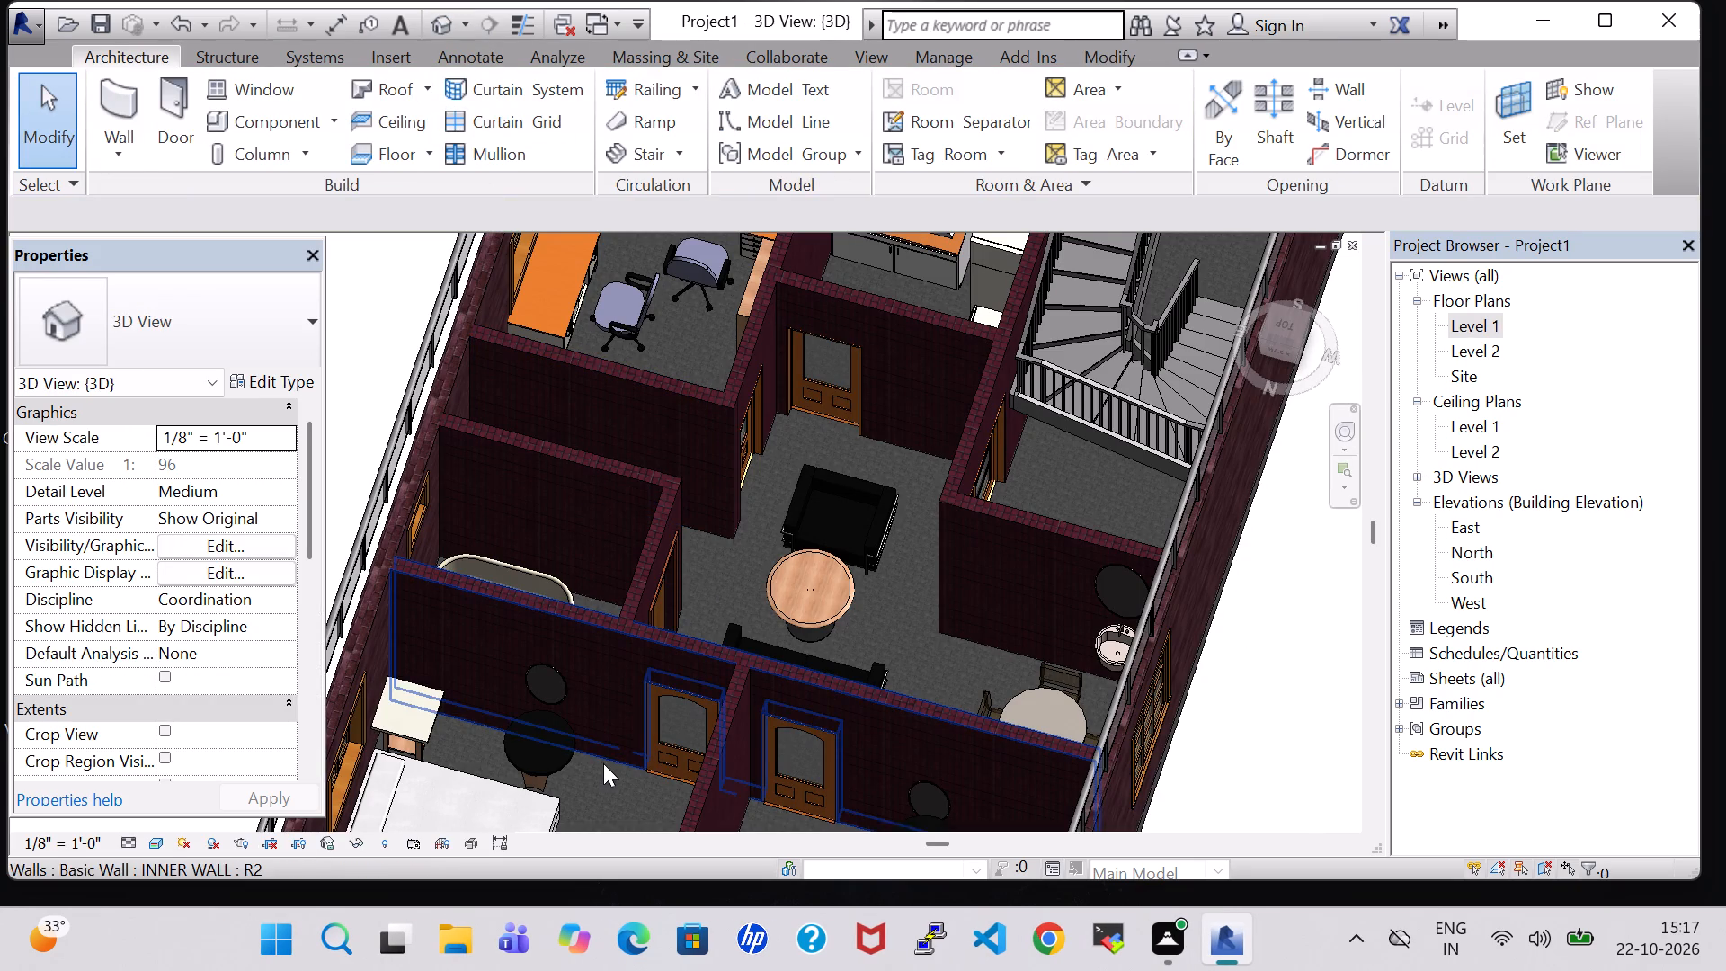
{"action": "left_click", "coordinate": [519, 768]}
{"action": "key", "text": "space"}
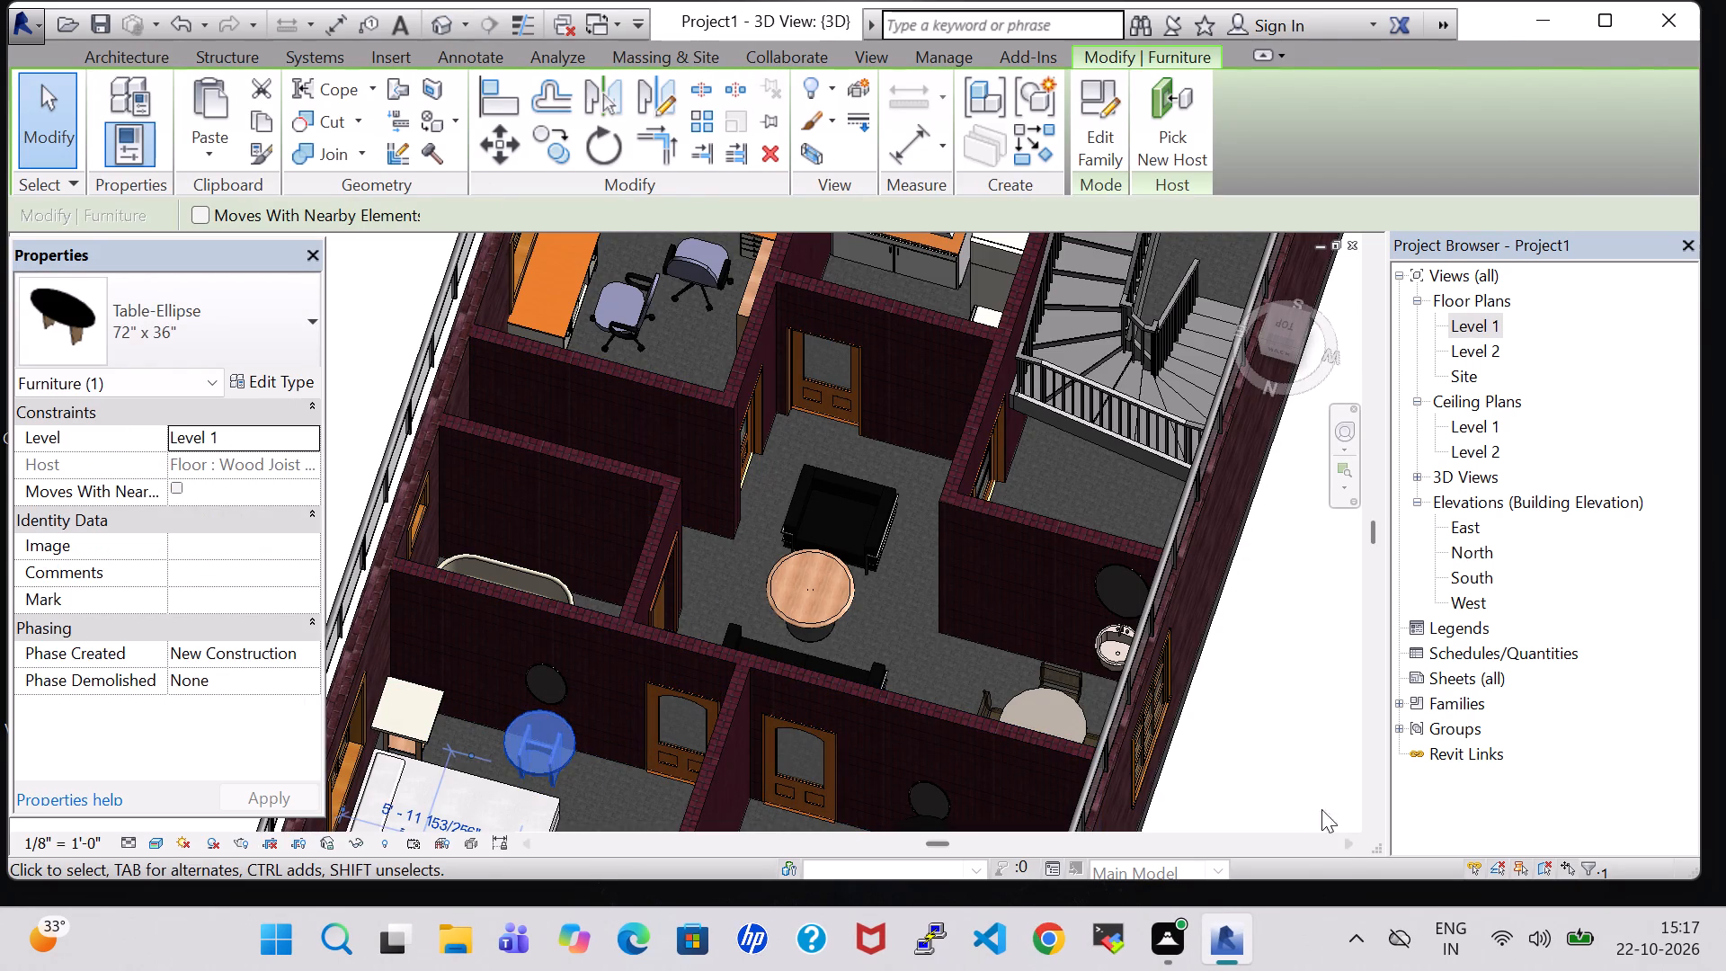
{"action": "left_click", "coordinate": [1268, 755]}
Rotate the west bedroom's elliptical table under its mirror a quarter turn in the 3D view.
{"action": "scroll", "coordinate": [1267, 755], "scroll_direction": "down", "scroll_amount": 1}
{"action": "middle_click_drag", "start_coordinate": [1265, 744], "coordinate": [1280, 727], "text": "shift"}
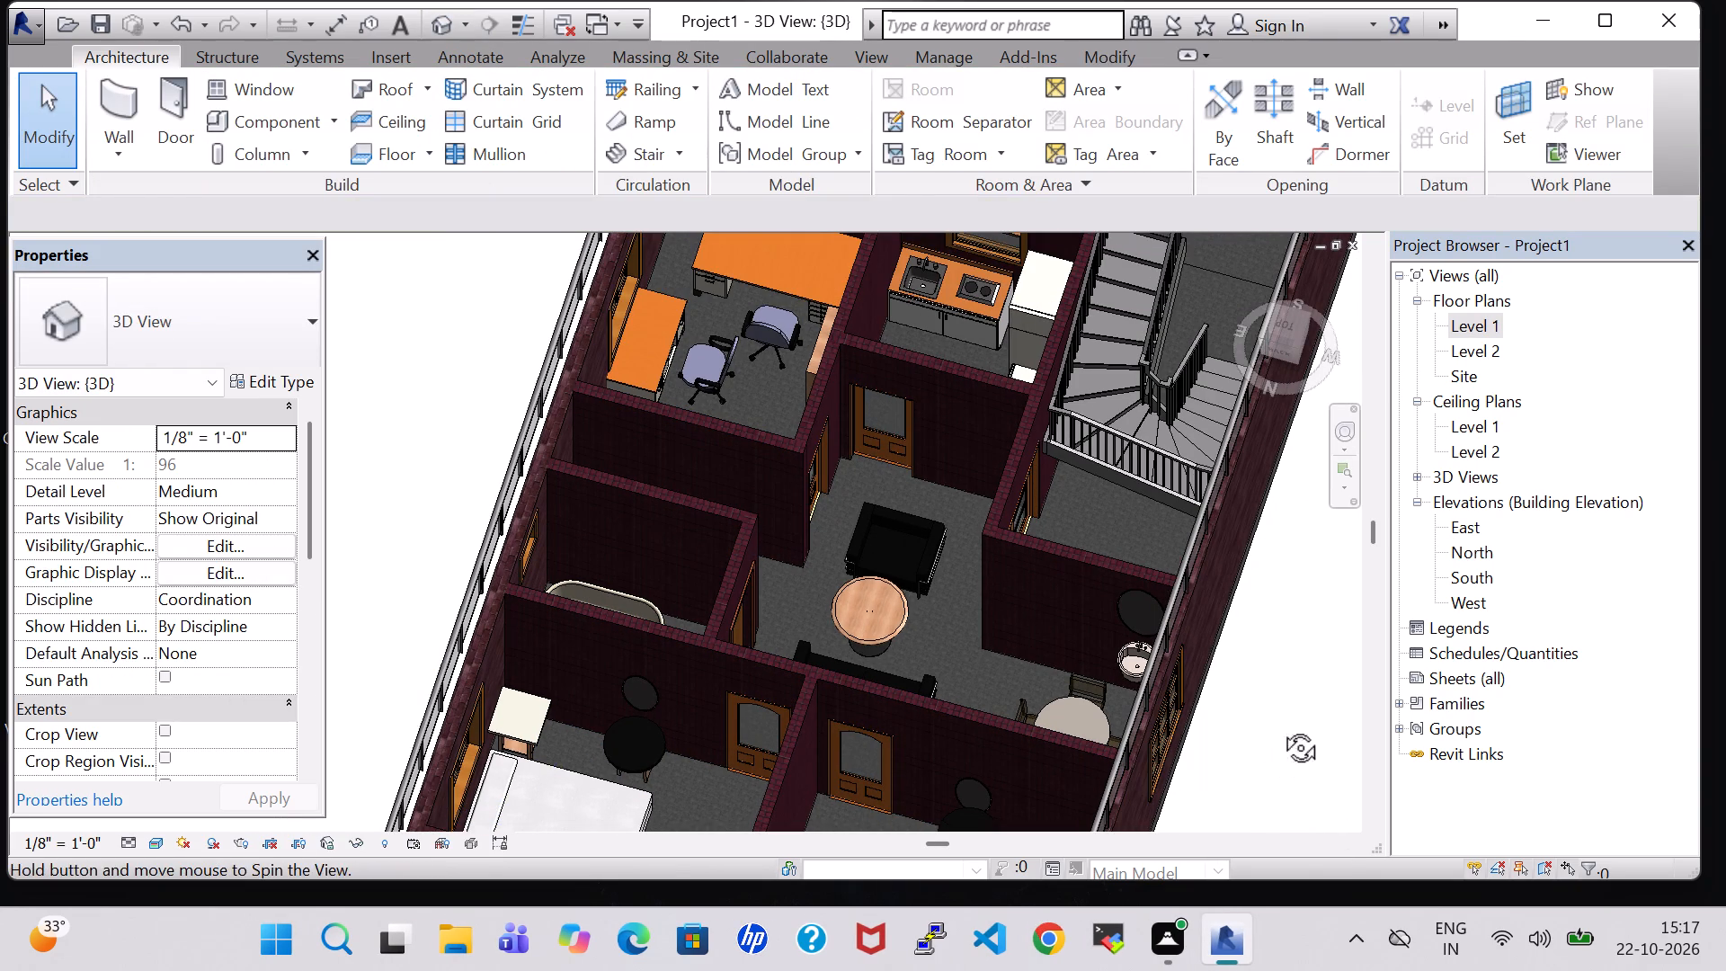
{"action": "middle_click_drag", "start_coordinate": [1280, 727], "coordinate": [1304, 677], "text": "shift"}
{"action": "middle_click_drag", "start_coordinate": [1289, 693], "coordinate": [1250, 570]}
{"action": "left_click", "coordinate": [983, 730]}
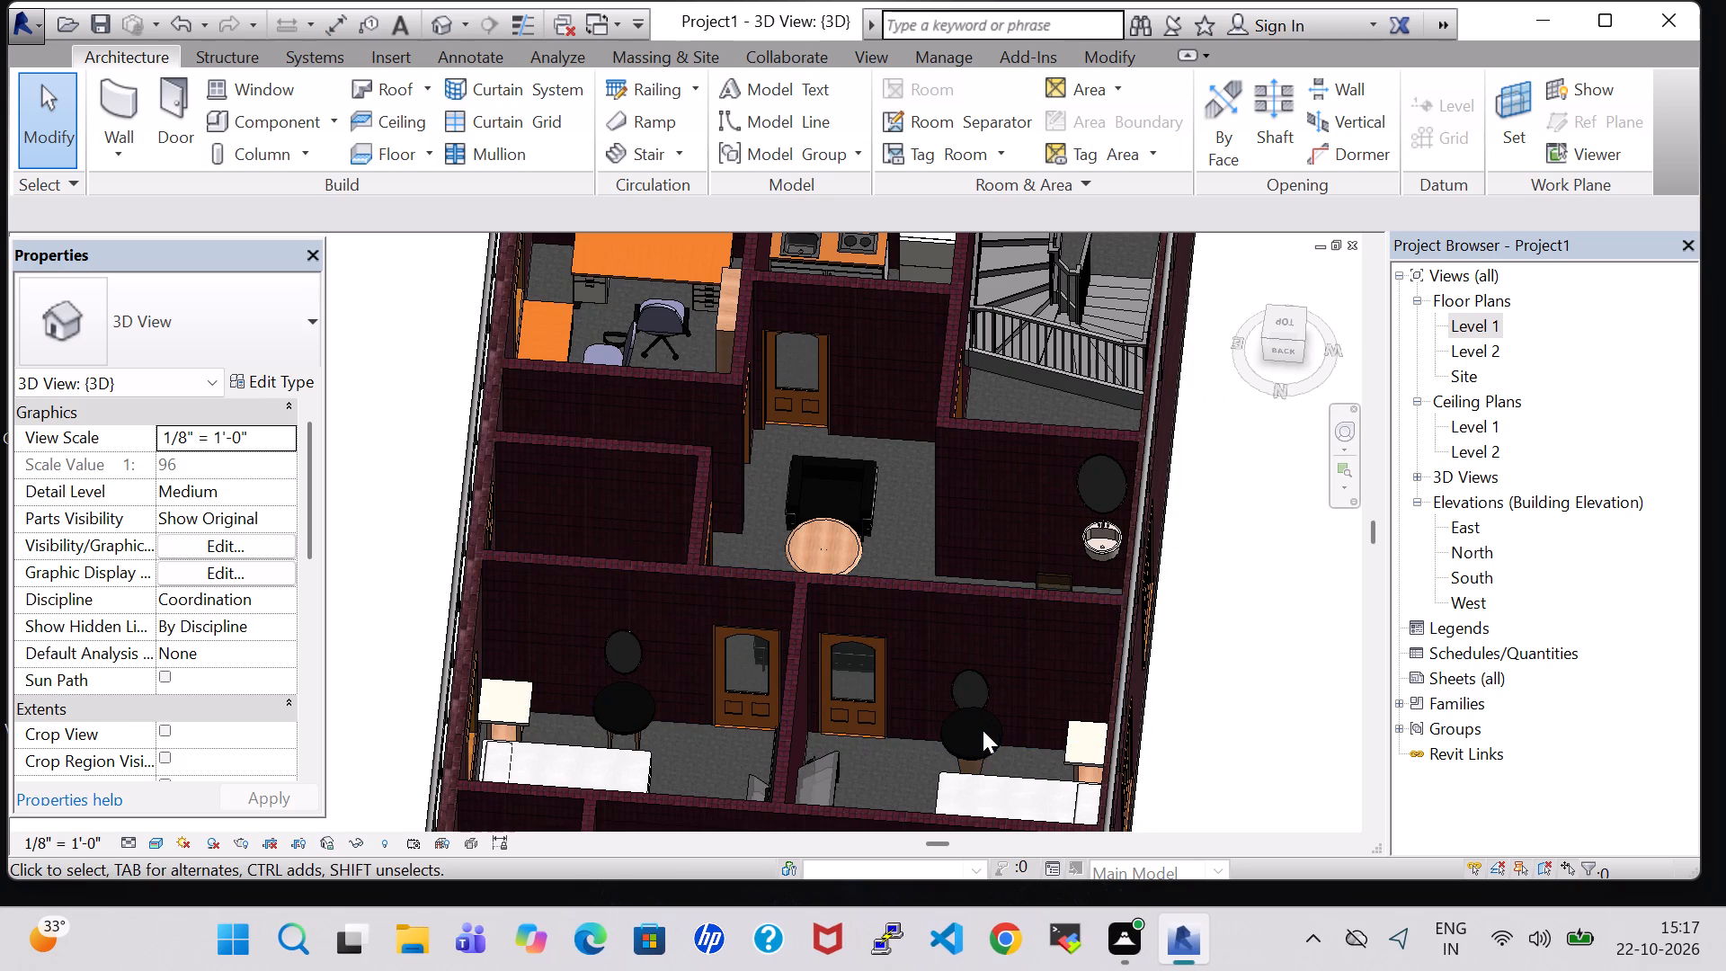
{"action": "left_click", "coordinate": [959, 755]}
{"action": "key", "text": "space"}
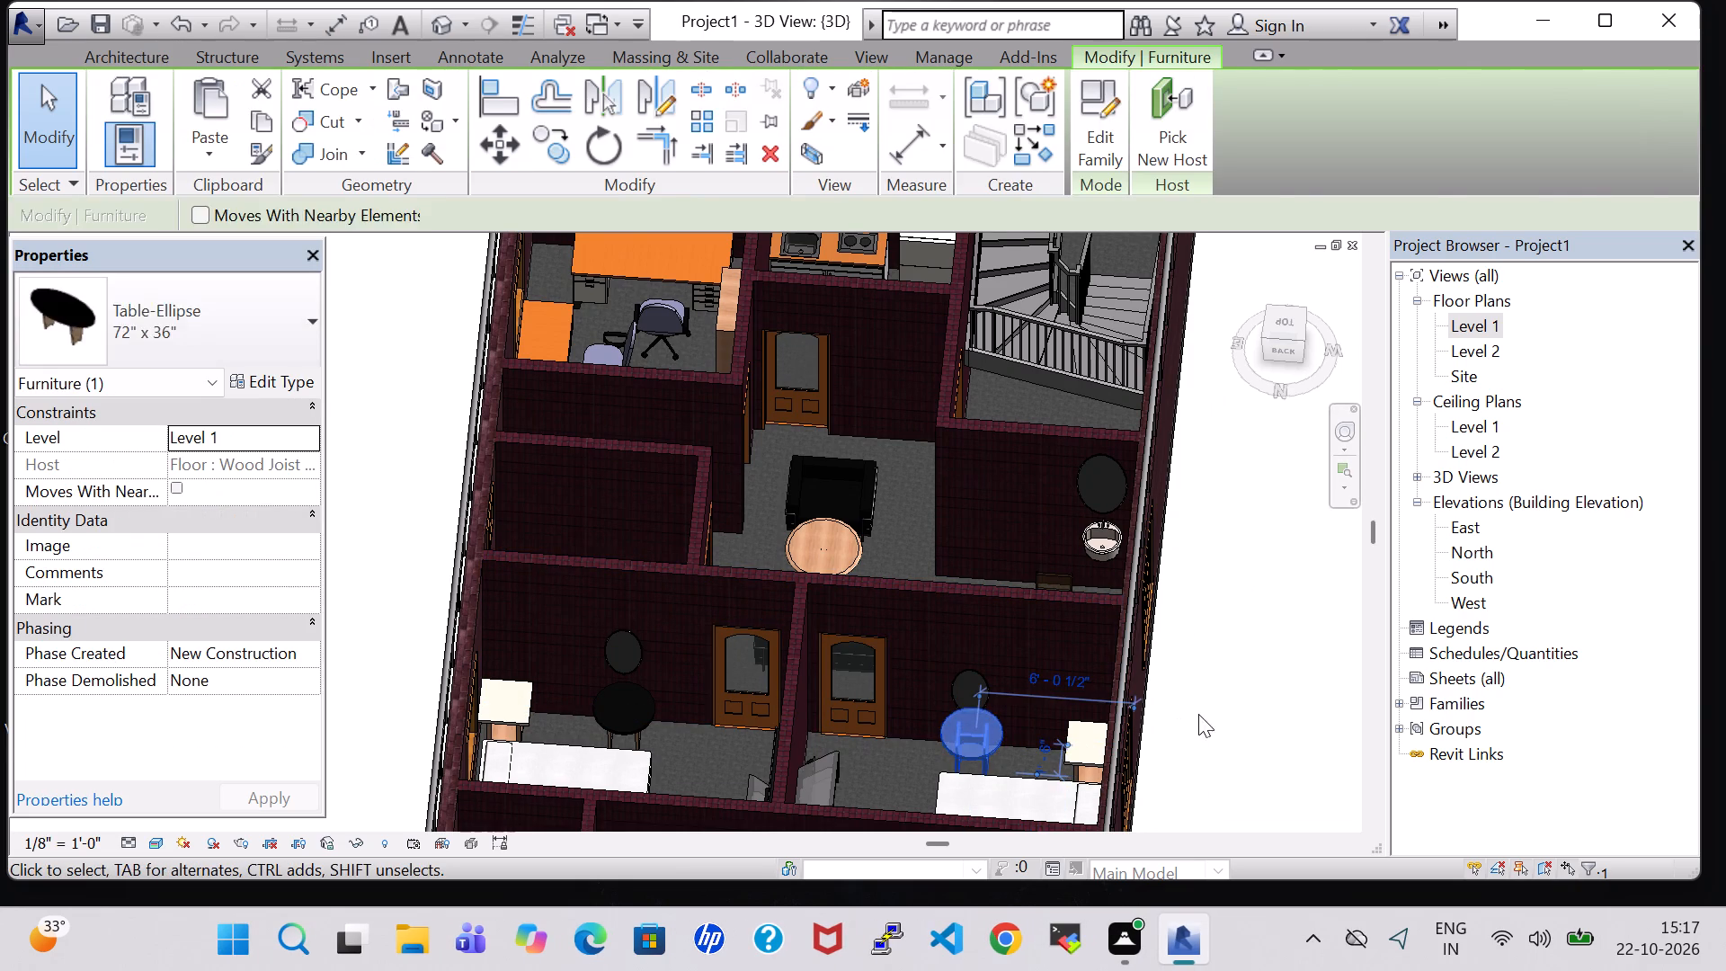
{"action": "left_click", "coordinate": [1209, 708]}
Nudge the west bedroom's elliptical mirror up its wall to an elevation of 3' 0".
{"action": "left_click", "coordinate": [970, 683]}
{"action": "left_click", "coordinate": [973, 671]}
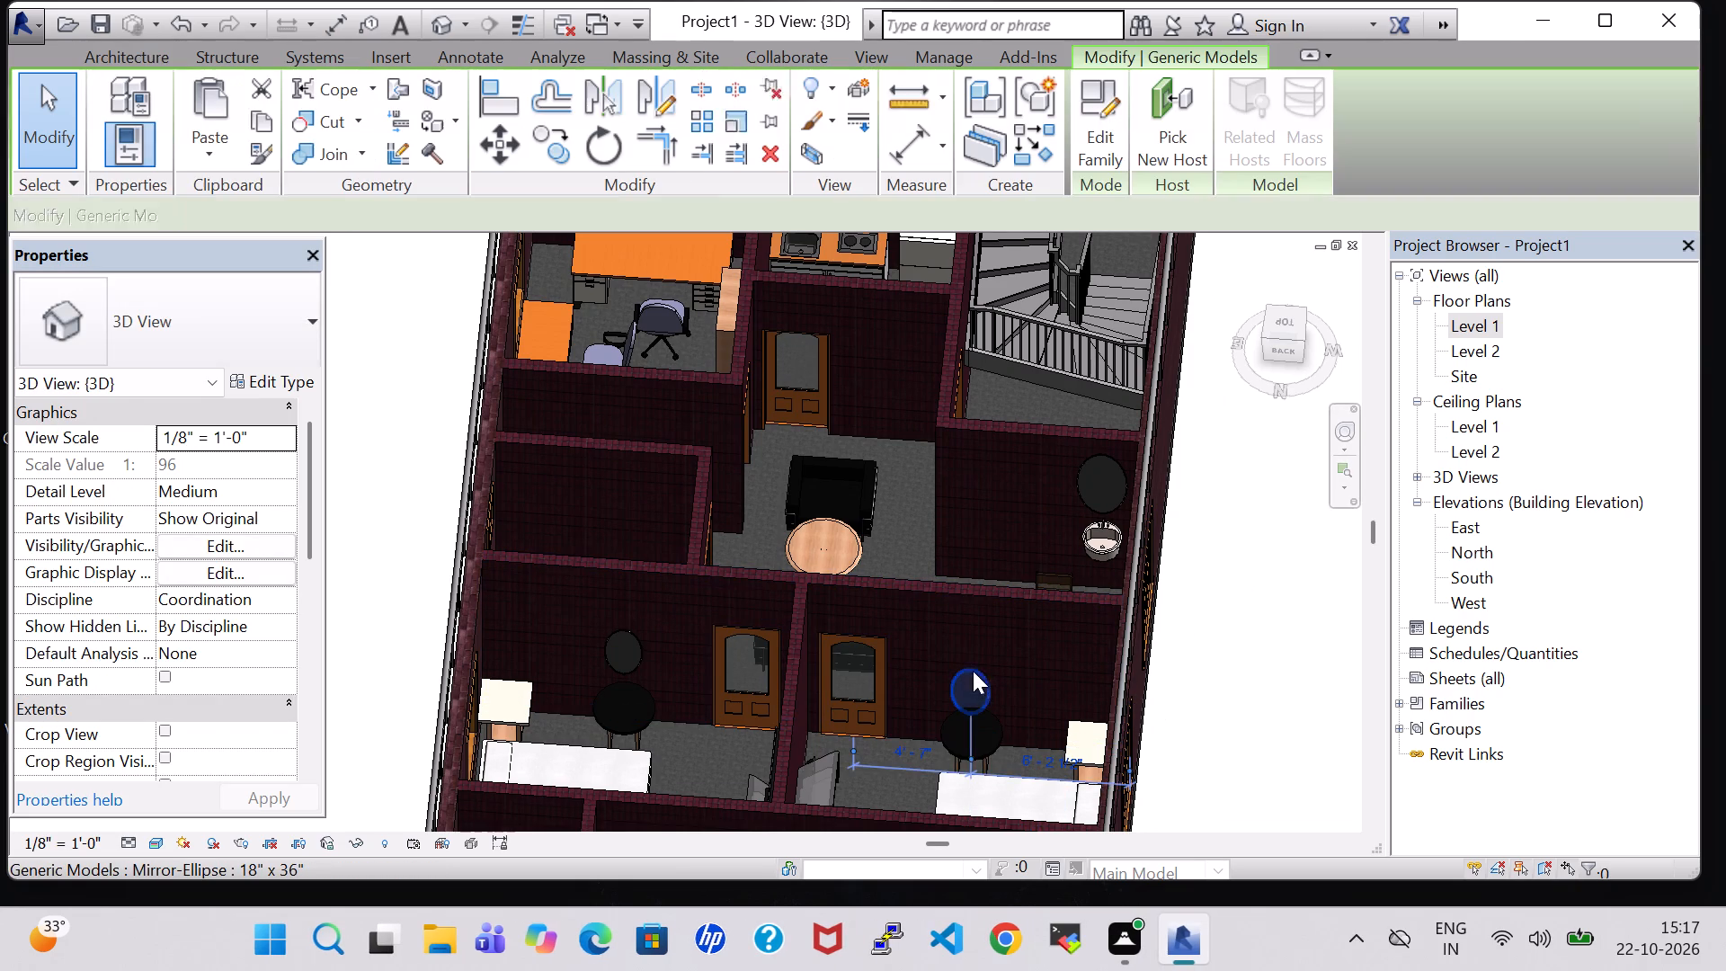
{"action": "key", "text": "Up"}
{"action": "key", "text": "Up"}
{"action": "key", "text": "Up"}
{"action": "key", "text": "Up"}
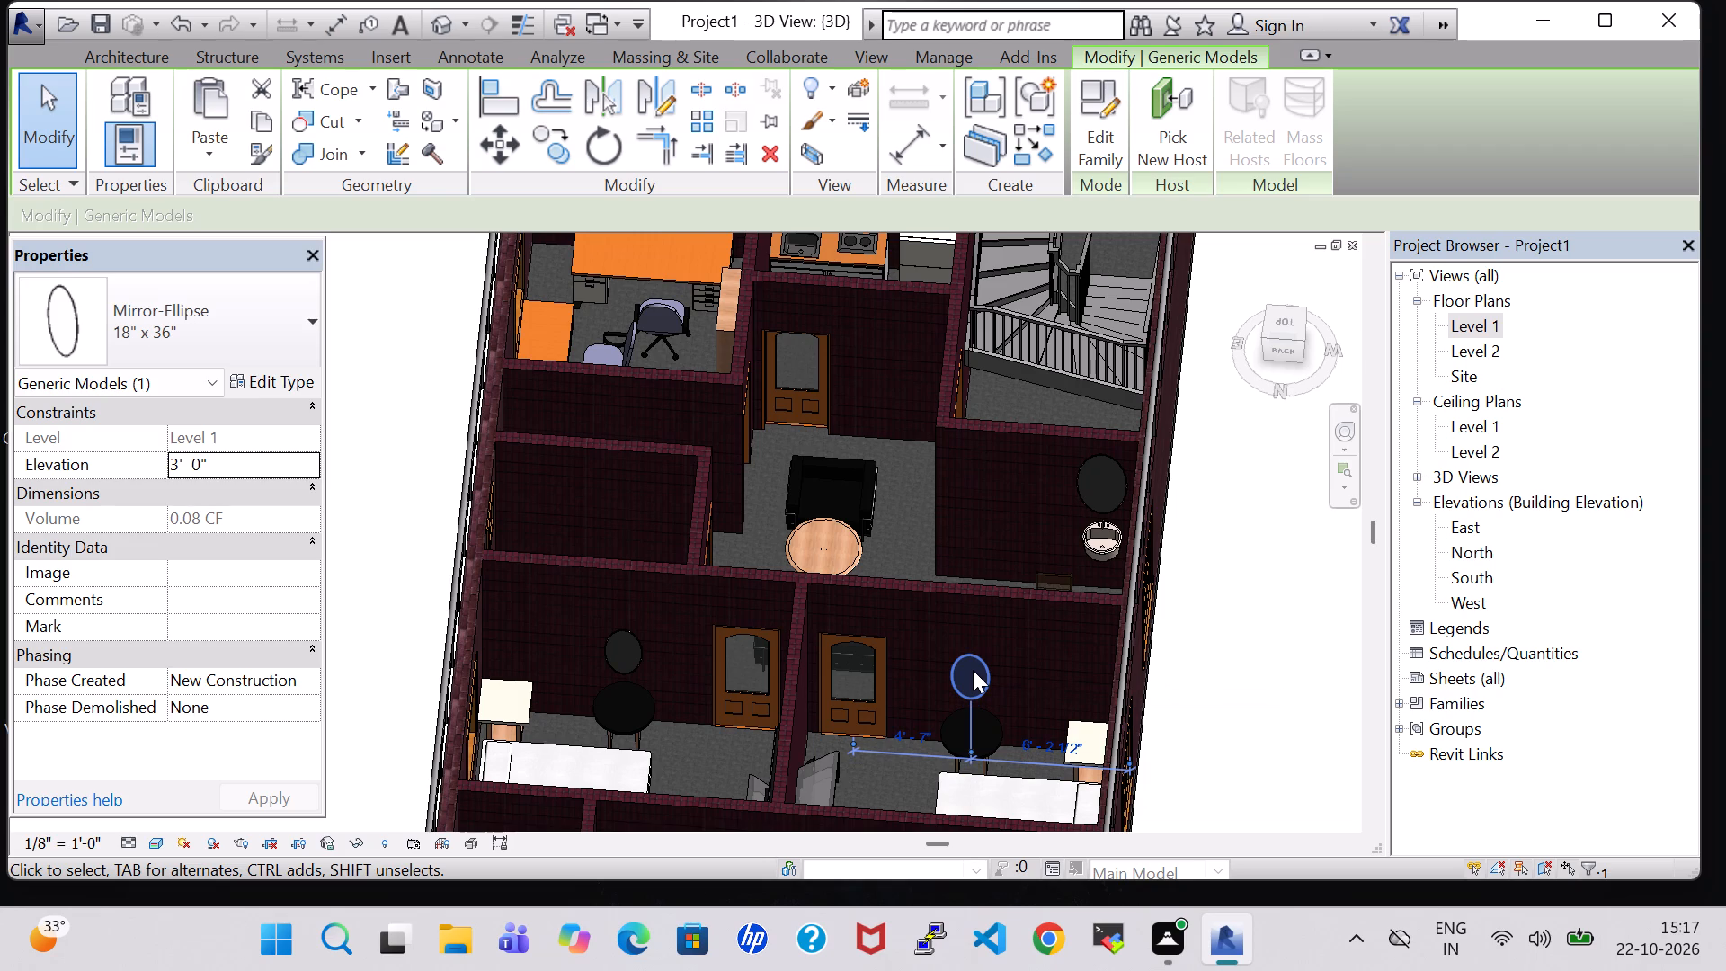
{"action": "left_click", "coordinate": [1249, 623]}
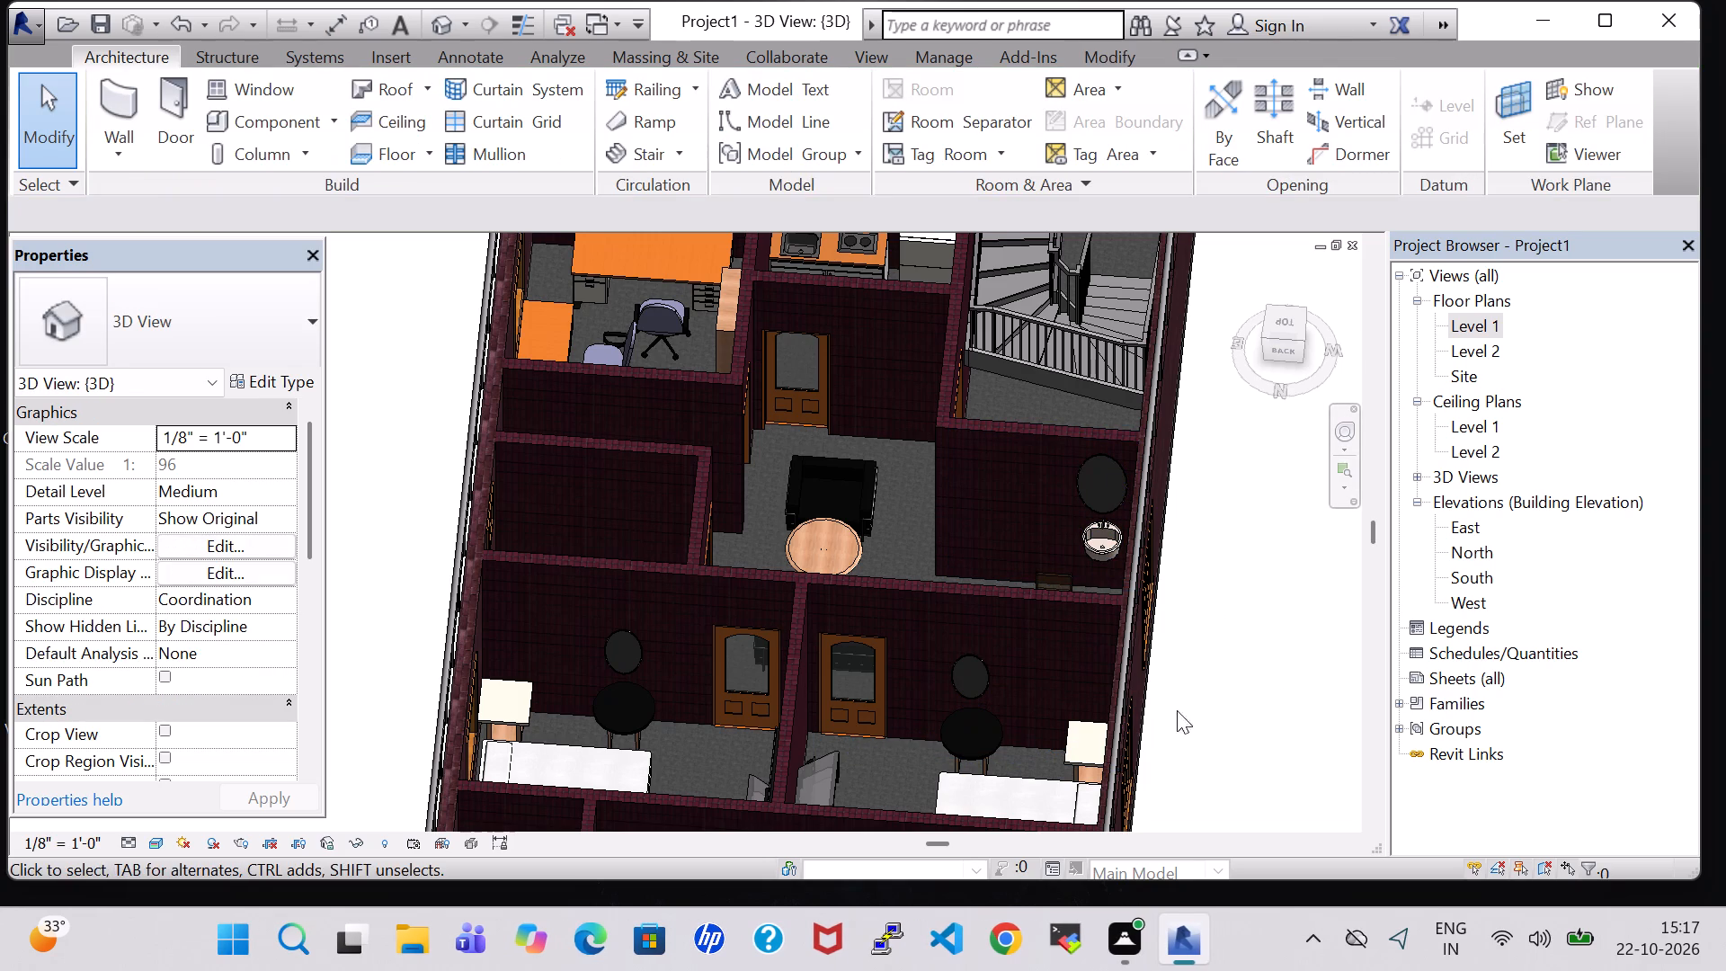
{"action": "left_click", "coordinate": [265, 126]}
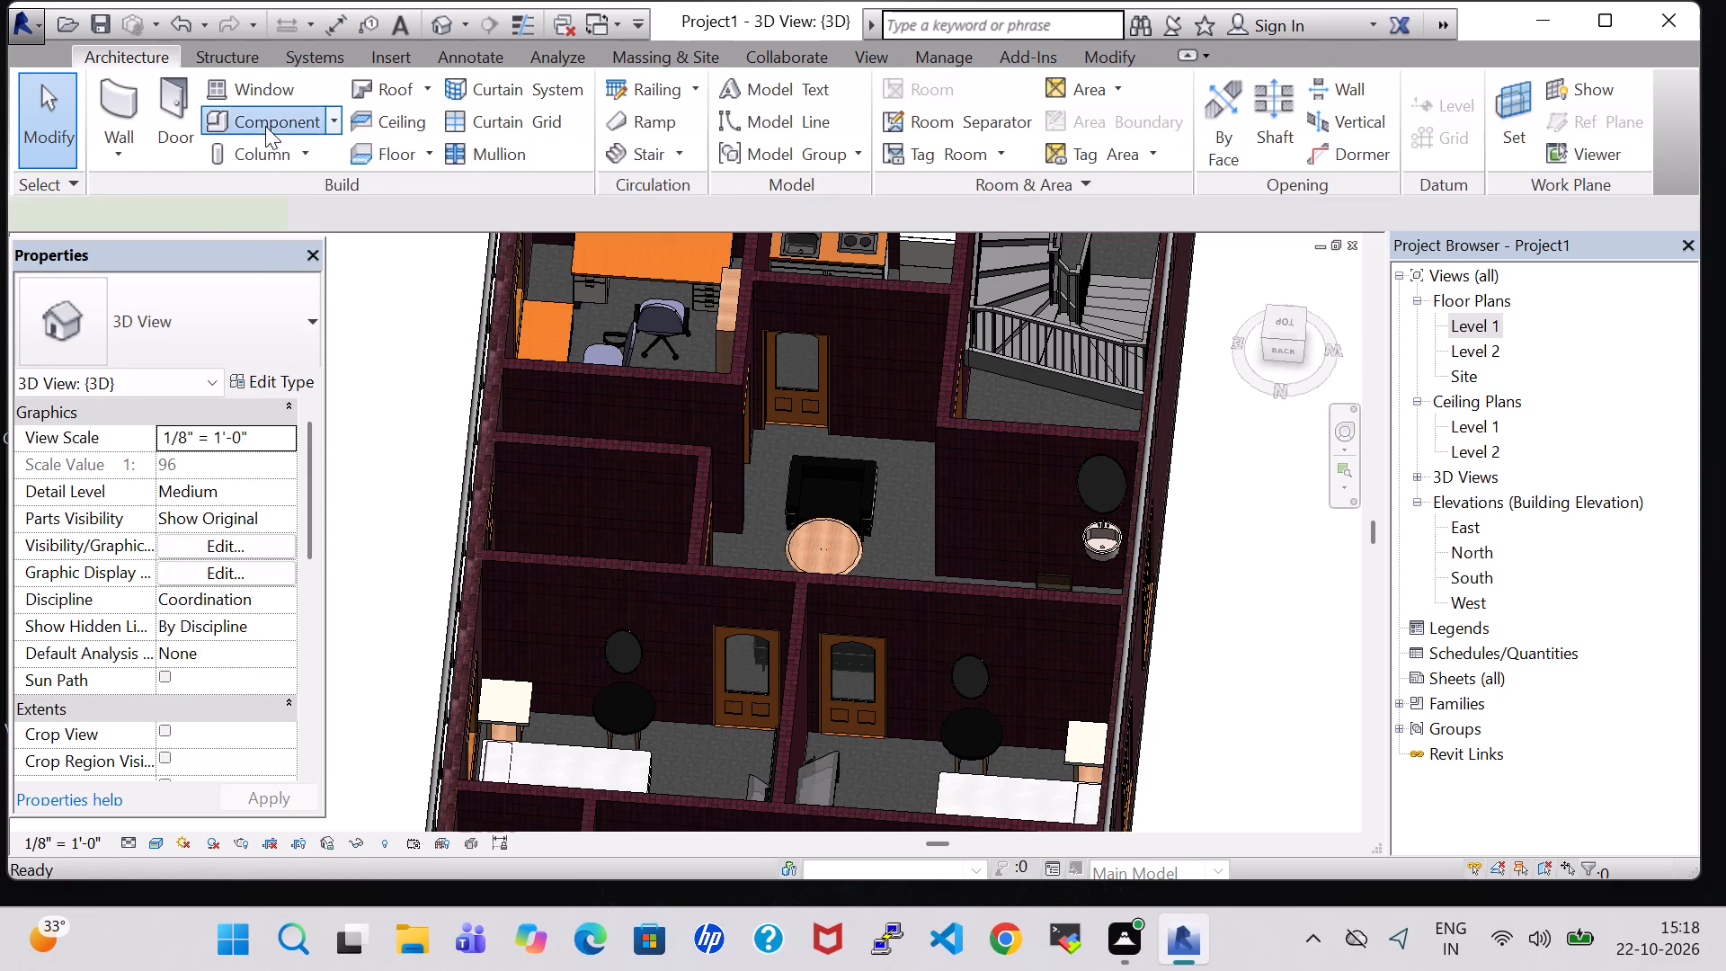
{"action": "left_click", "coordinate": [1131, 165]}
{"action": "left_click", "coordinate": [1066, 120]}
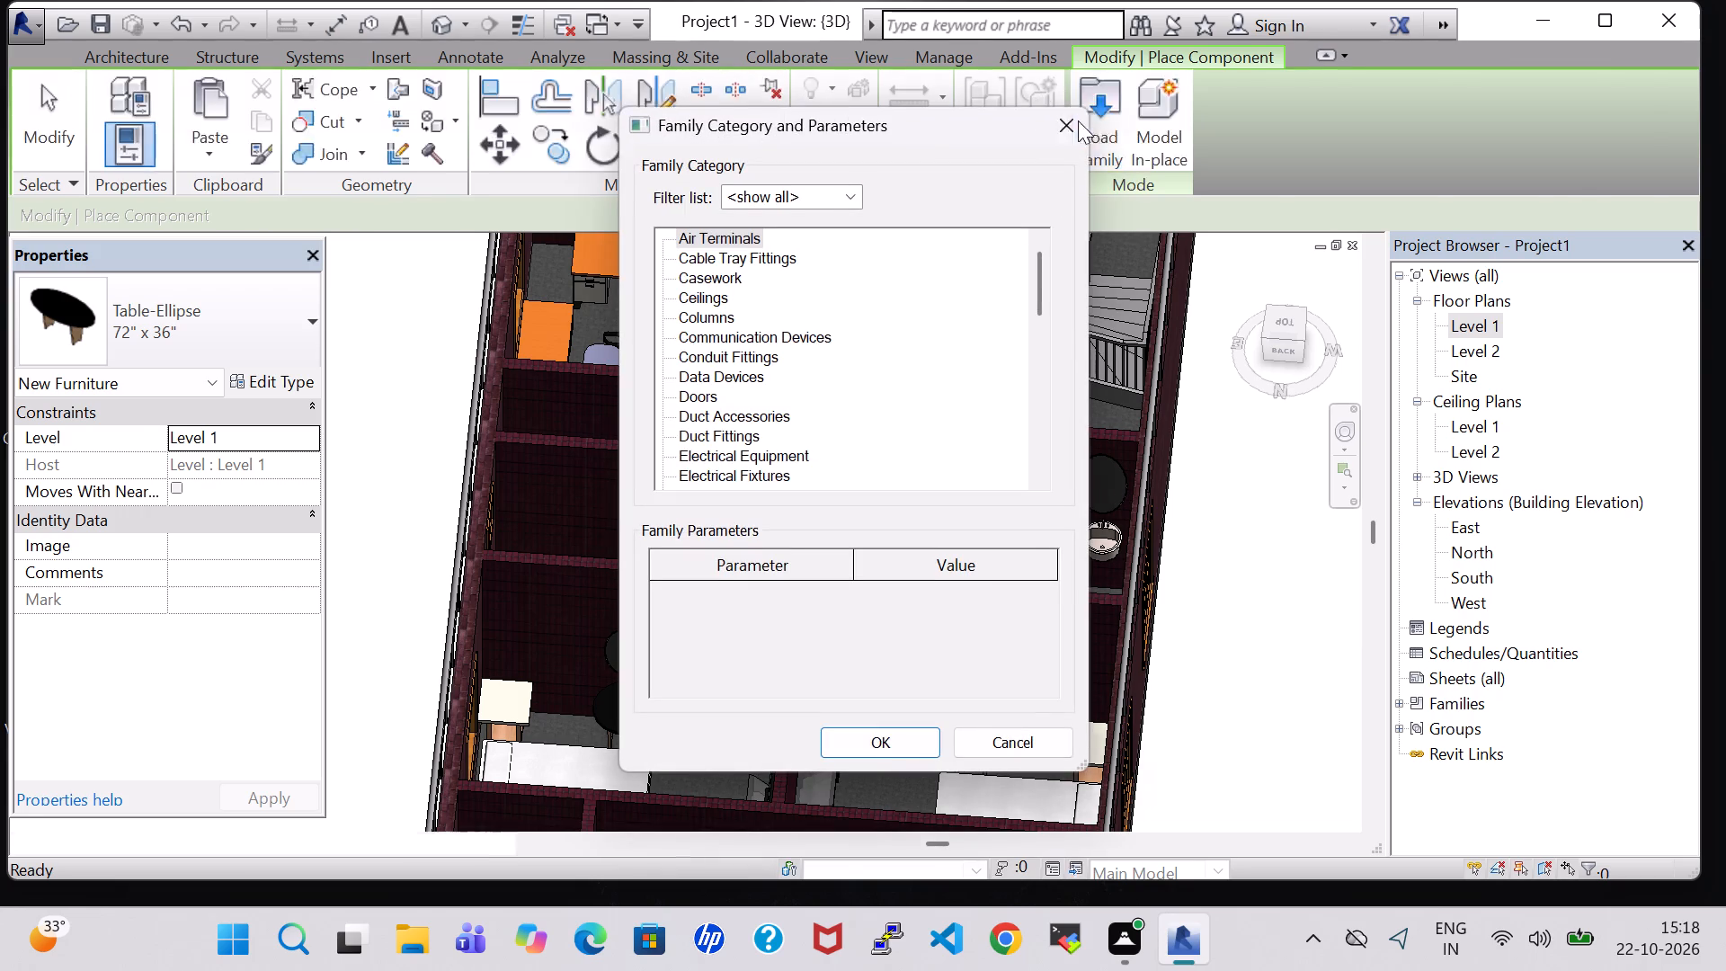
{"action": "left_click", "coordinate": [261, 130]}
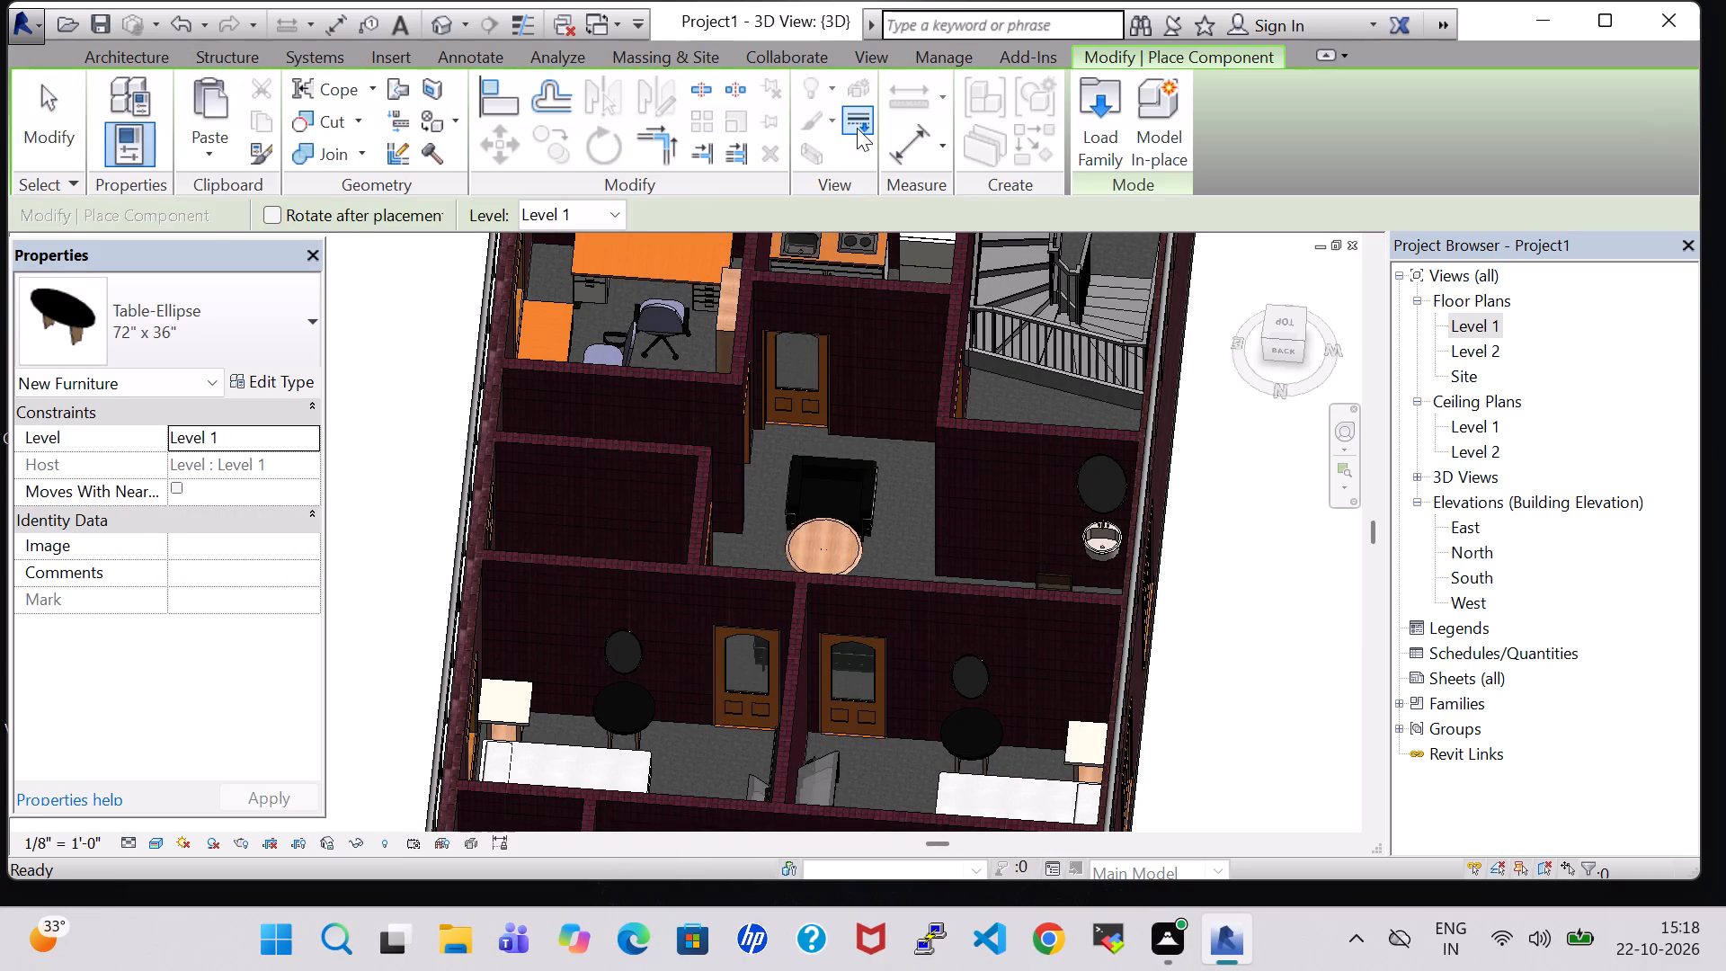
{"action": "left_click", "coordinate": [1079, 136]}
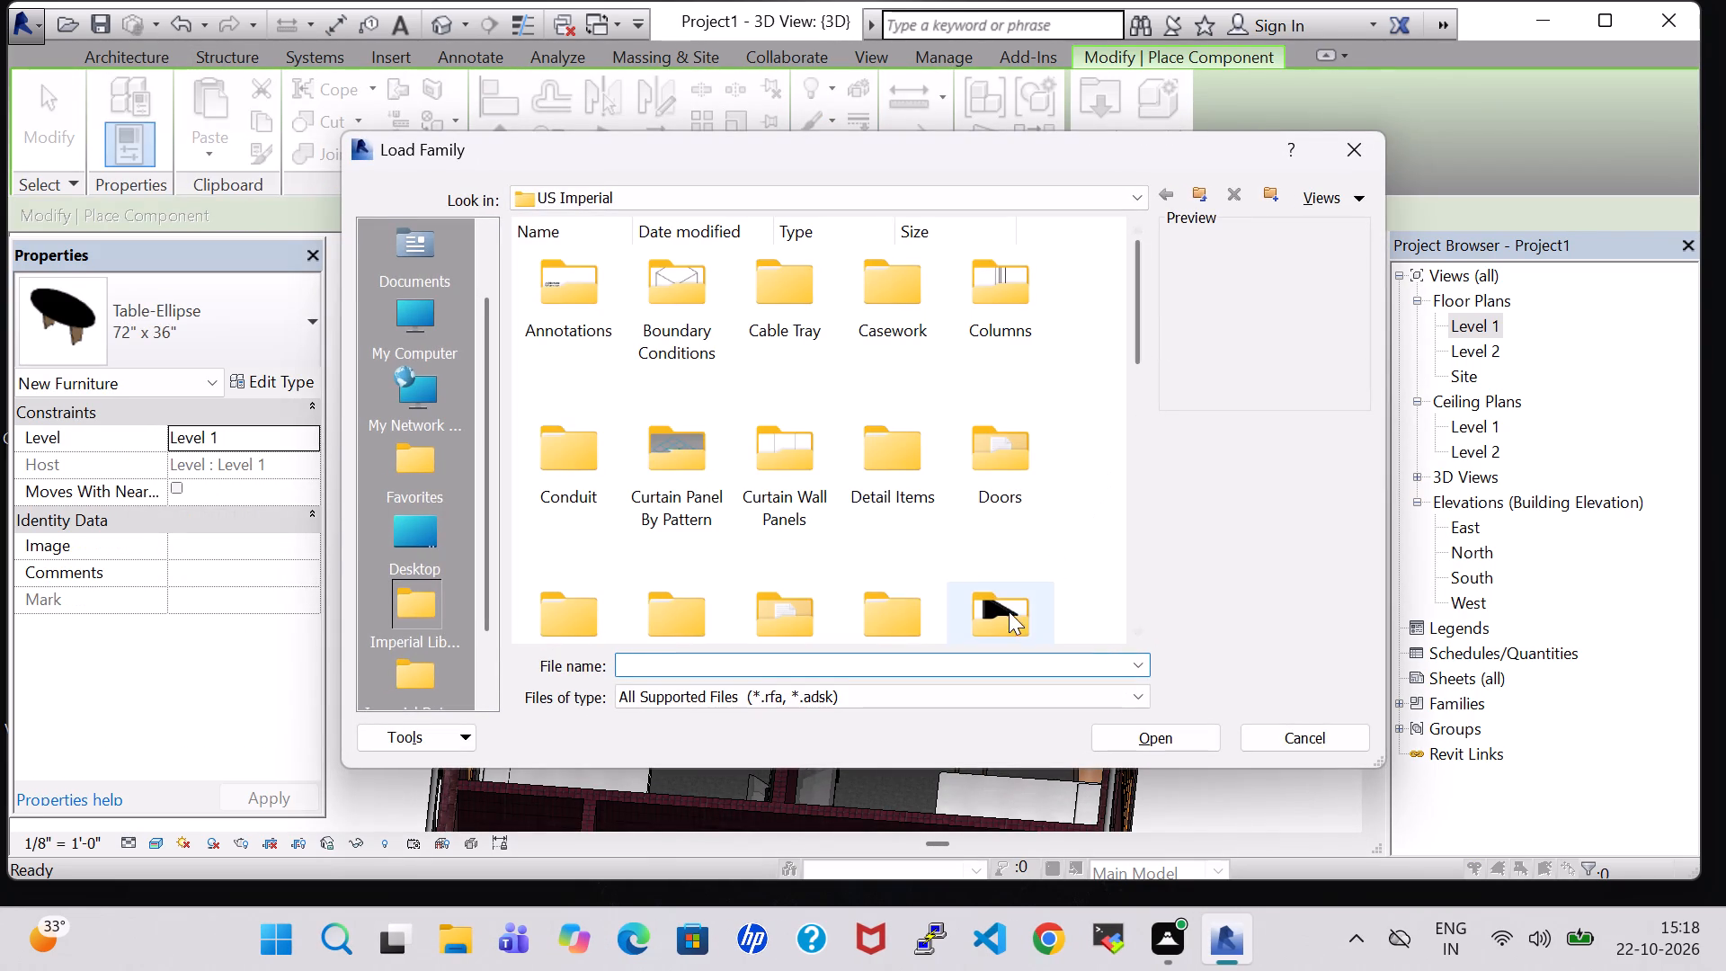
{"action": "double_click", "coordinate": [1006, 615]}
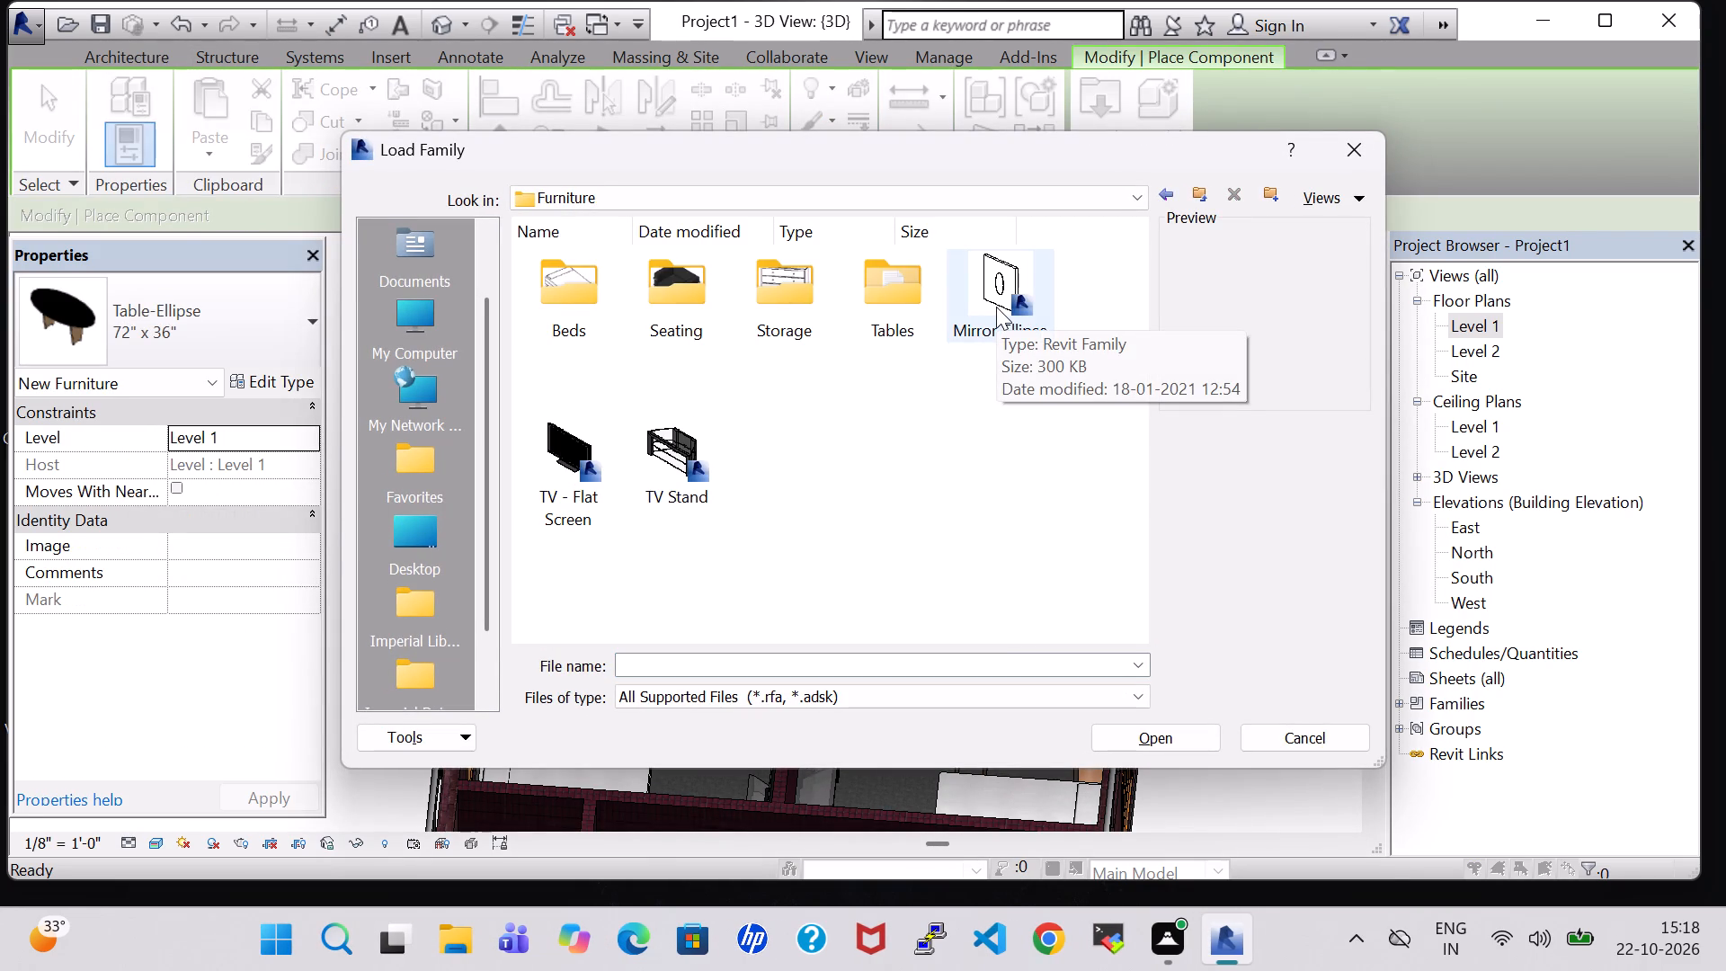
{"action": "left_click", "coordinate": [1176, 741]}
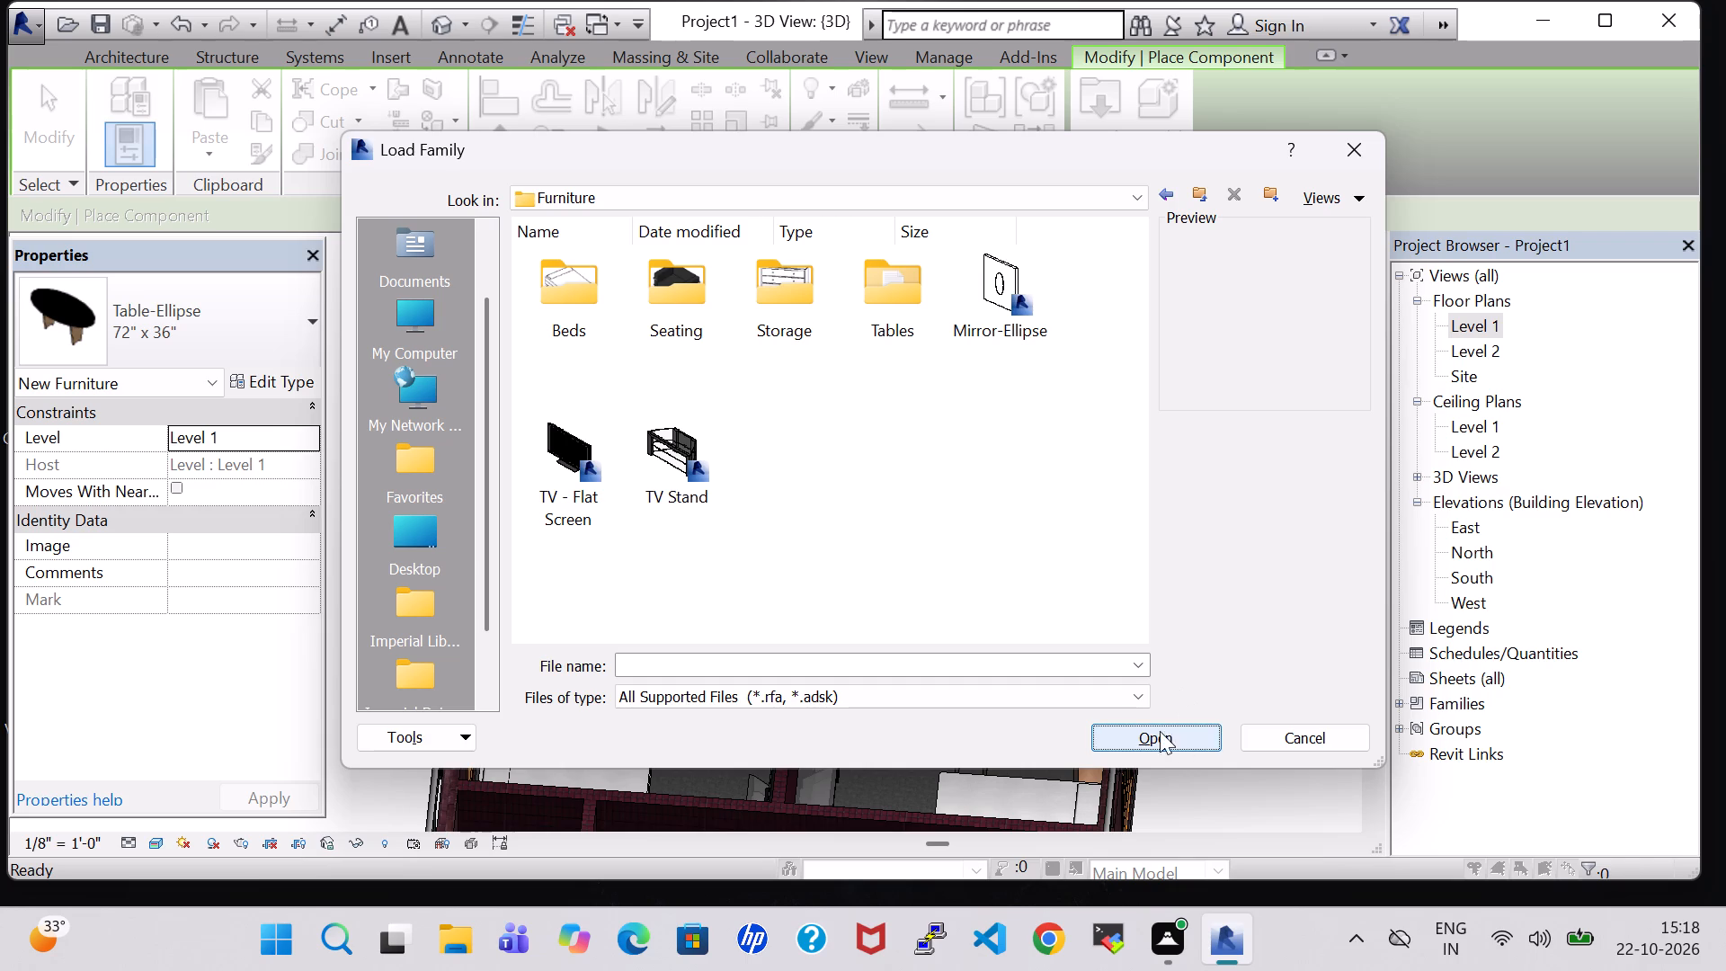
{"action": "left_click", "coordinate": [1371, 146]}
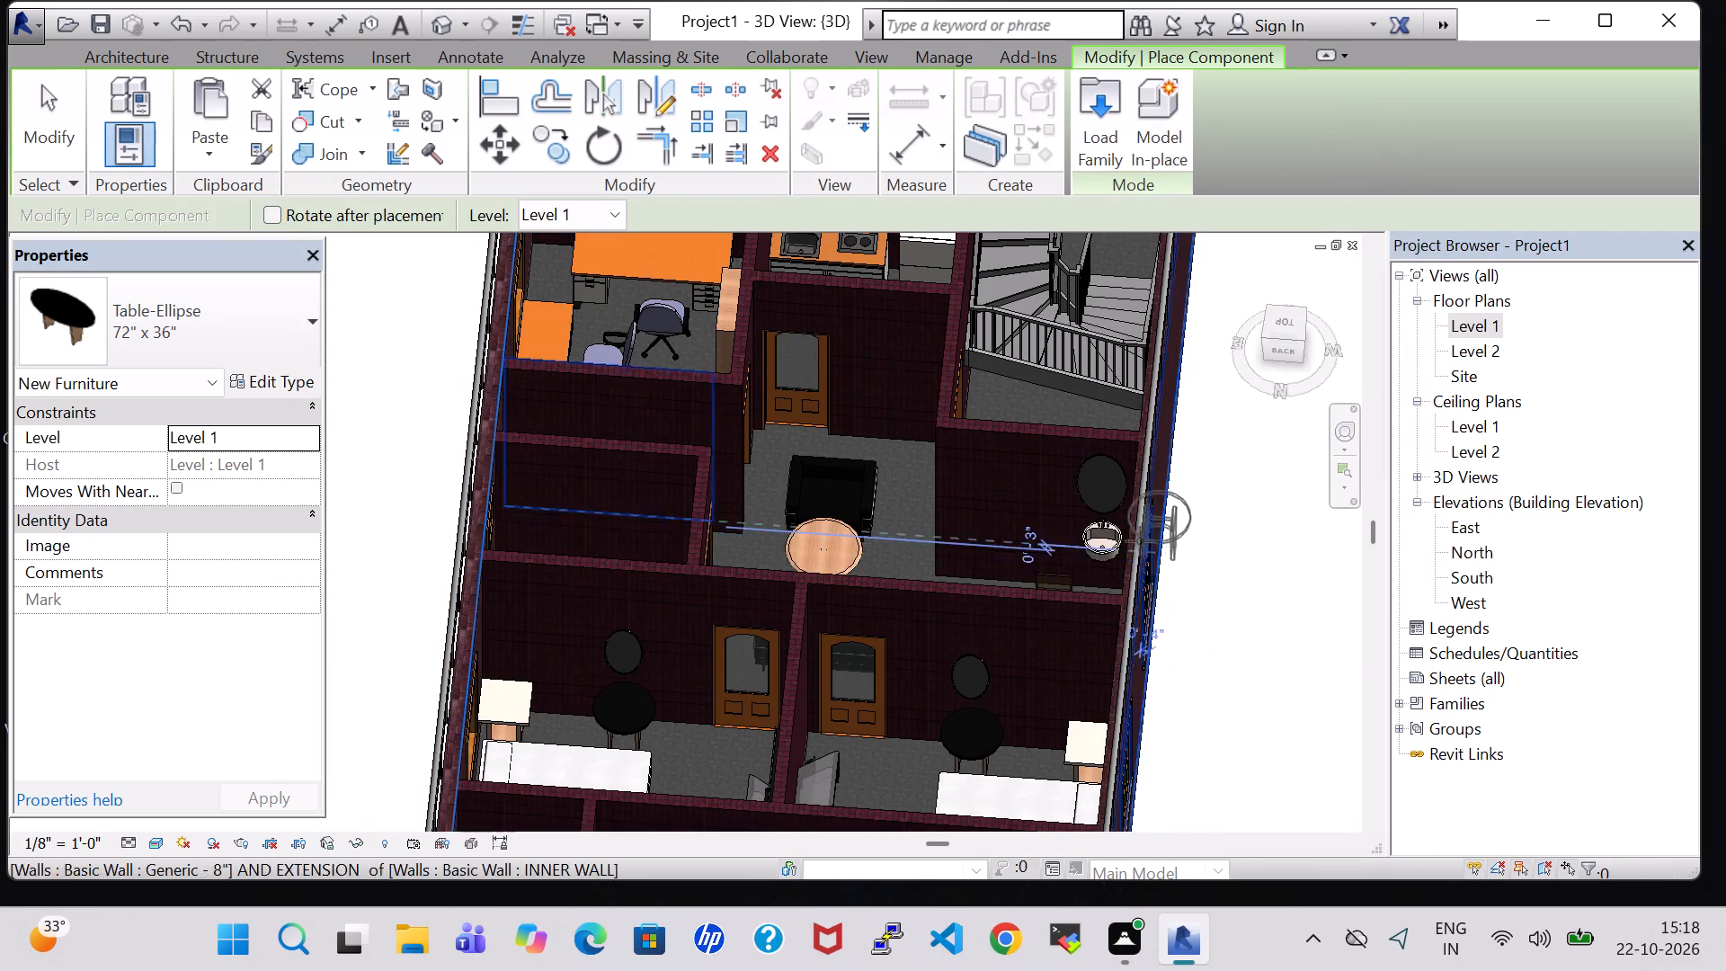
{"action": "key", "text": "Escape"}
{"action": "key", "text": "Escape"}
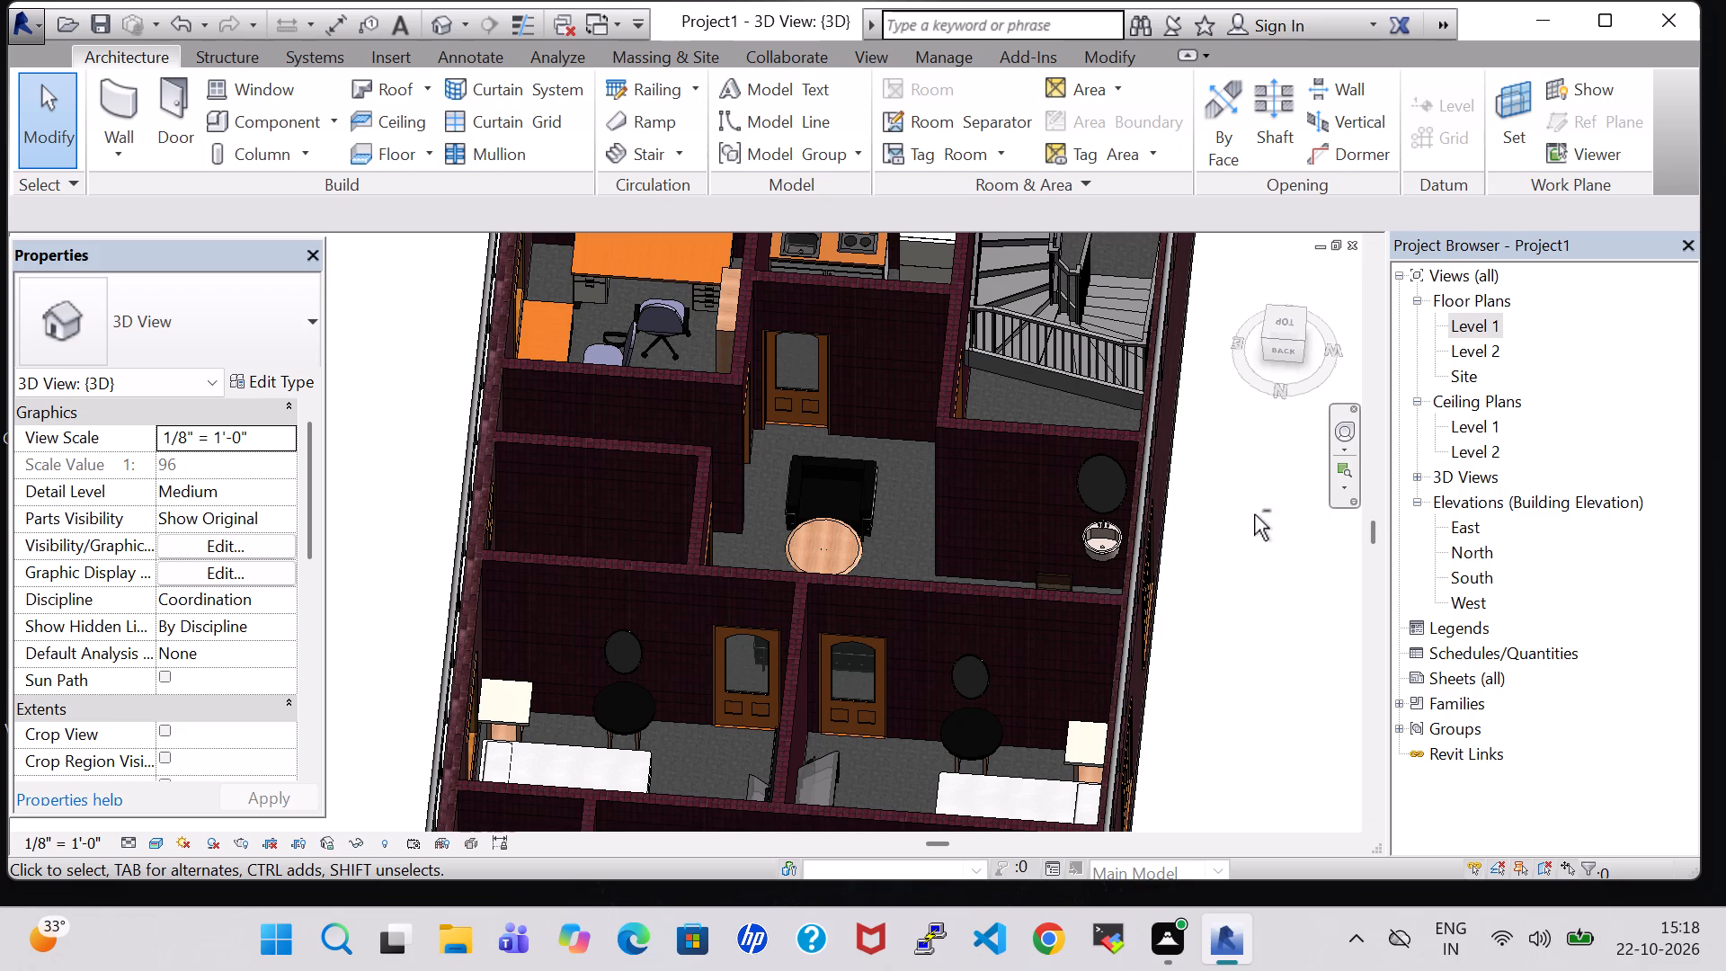
Load the RPC Plant - Tropical family from the Planting folder of the US Imperial library.
{"action": "middle_click_drag", "start_coordinate": [1254, 514], "coordinate": [1234, 588], "text": "shift"}
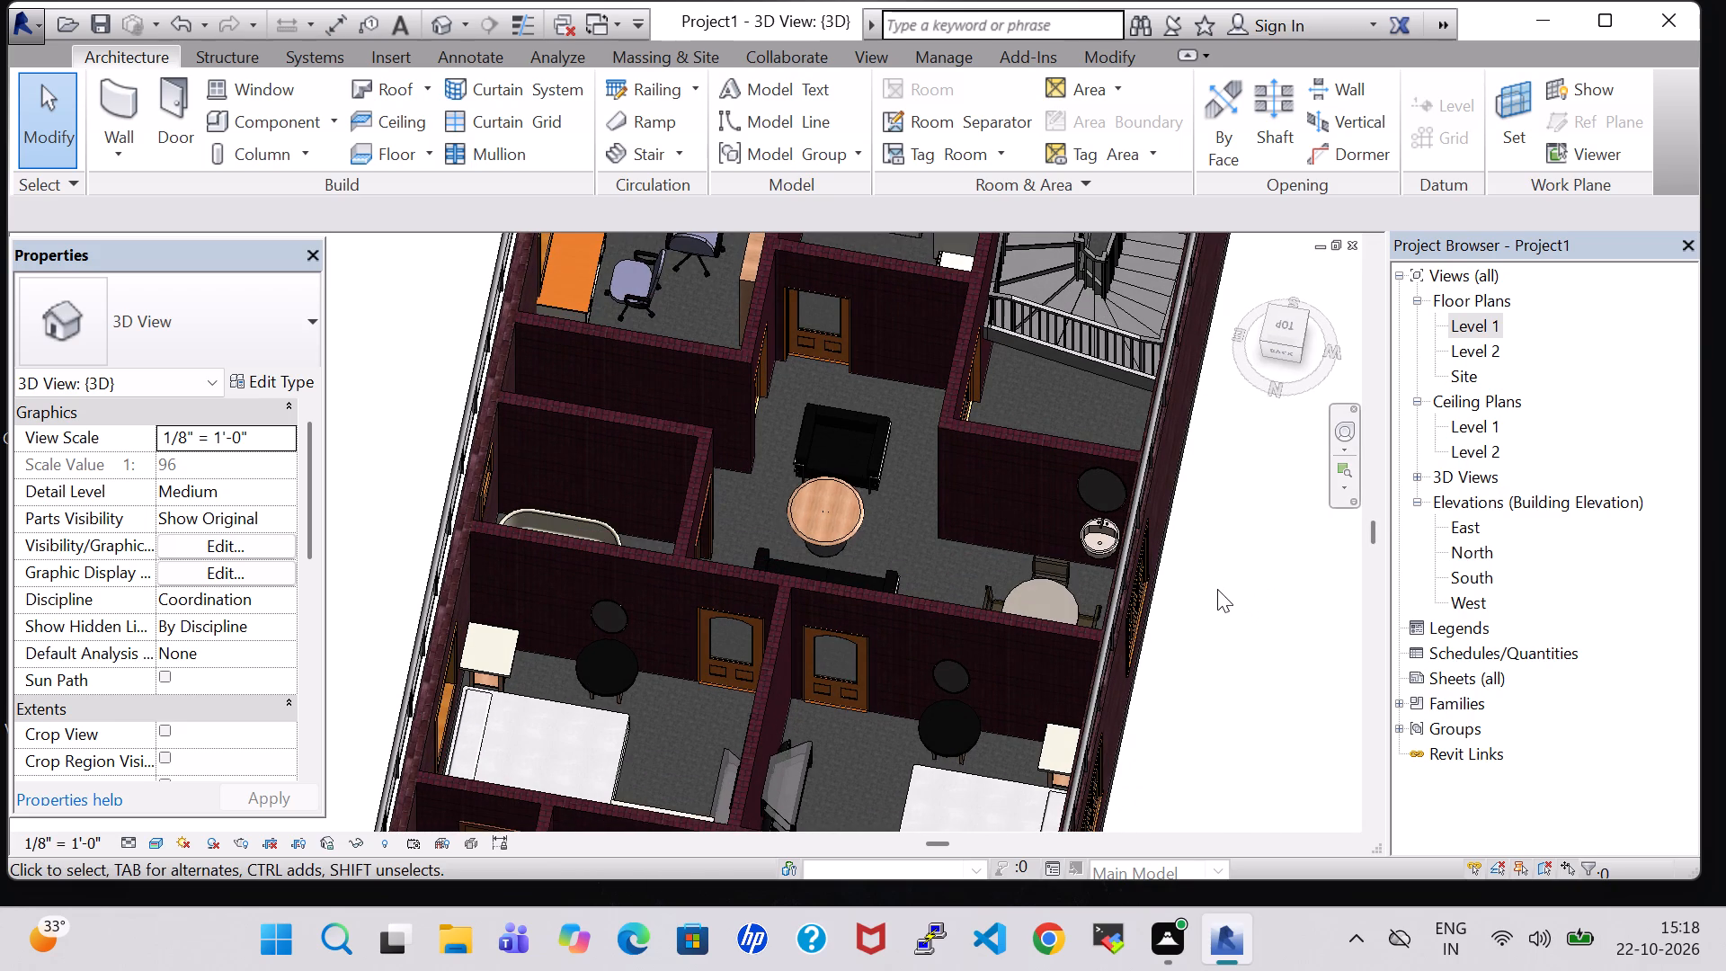
{"action": "left_click", "coordinate": [264, 116]}
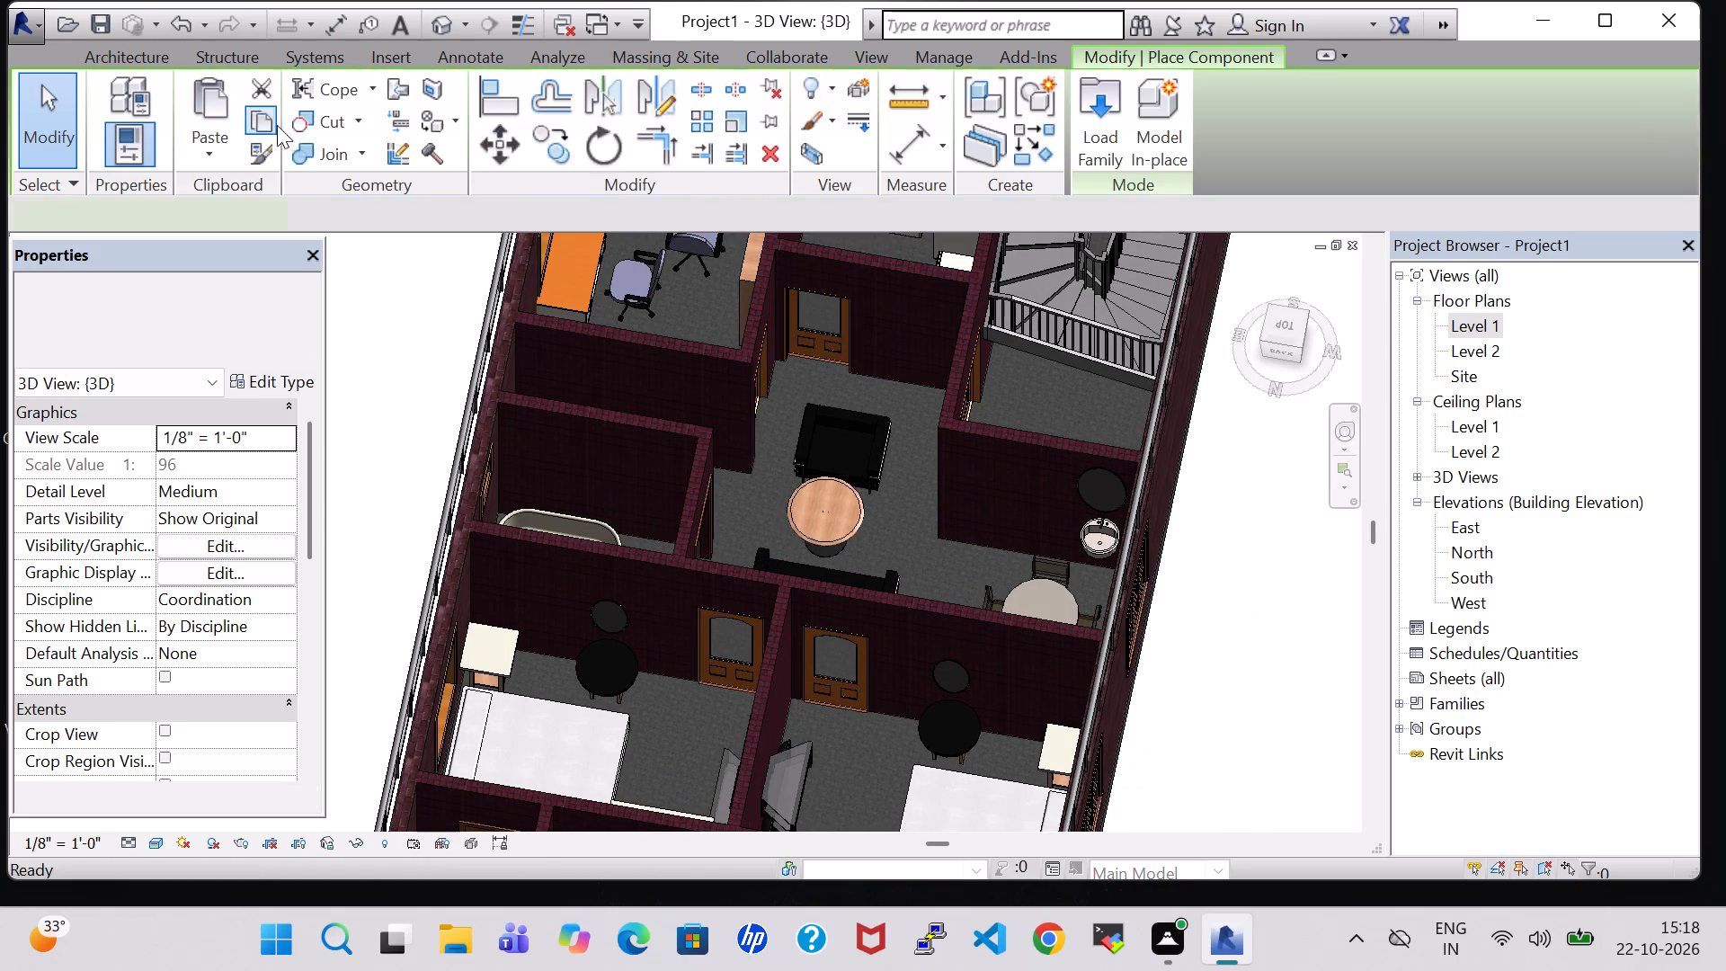
{"action": "left_click", "coordinate": [1109, 129]}
{"action": "scroll", "coordinate": [716, 530], "scroll_direction": "down", "scroll_amount": 1}
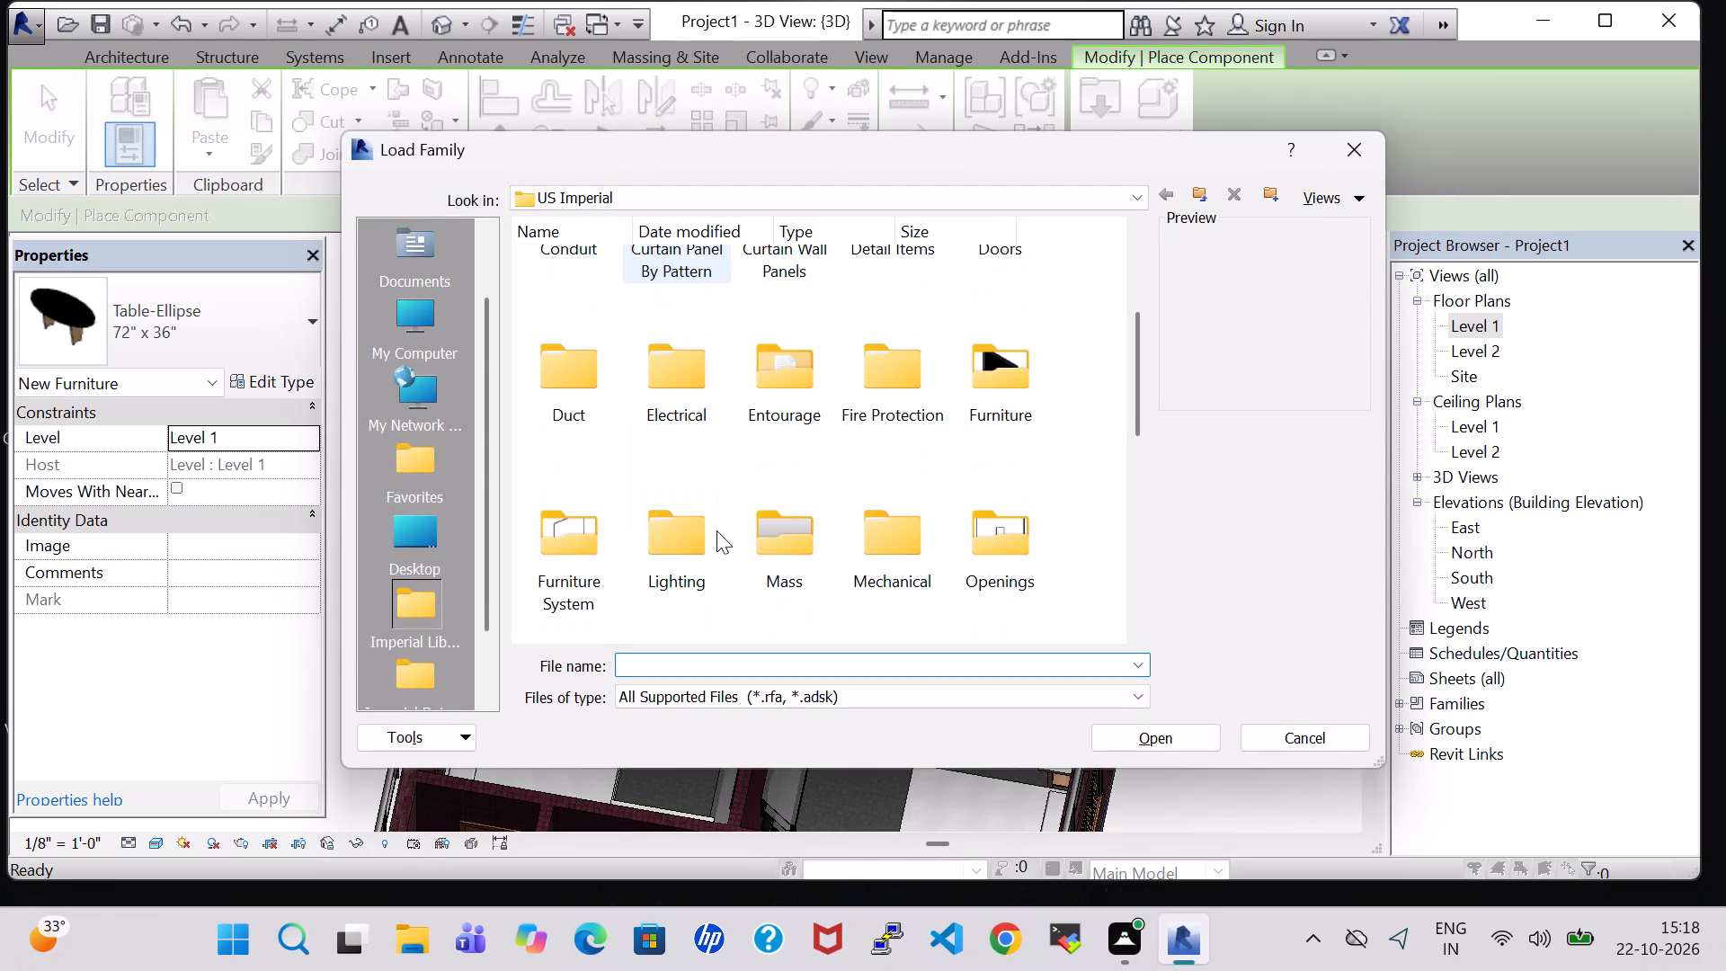
{"action": "scroll", "coordinate": [768, 441], "scroll_direction": "down", "scroll_amount": 1}
{"action": "double_click", "coordinate": [653, 429]}
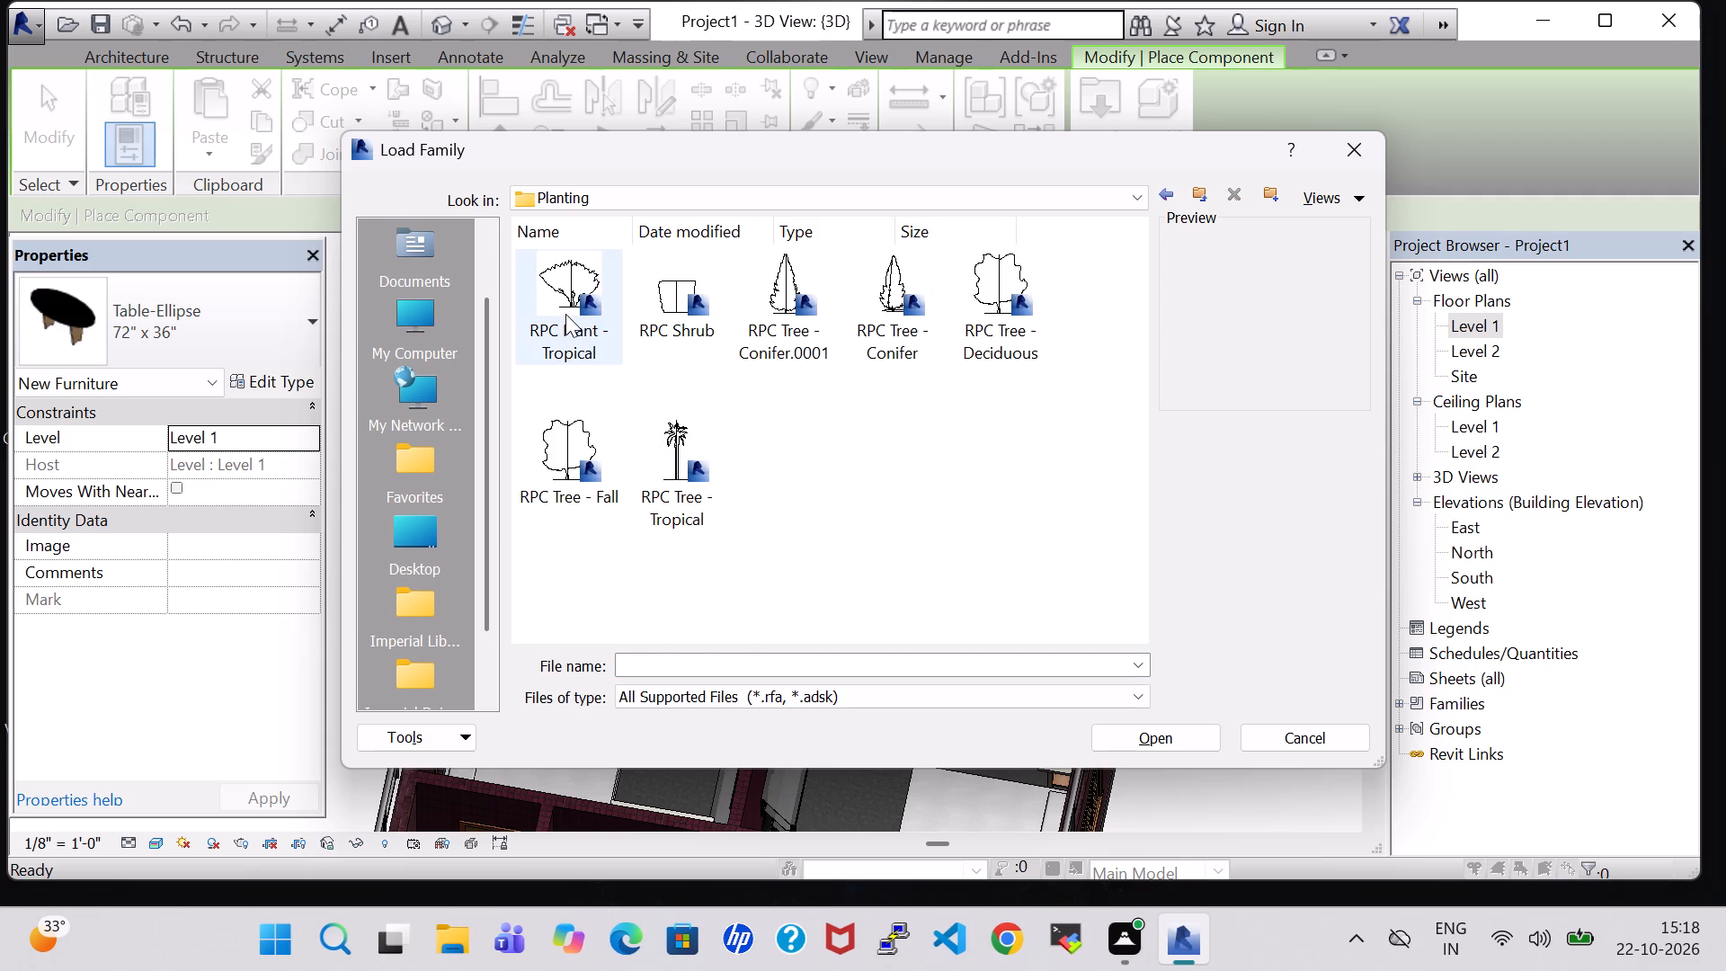
{"action": "left_click", "coordinate": [565, 314]}
{"action": "left_click", "coordinate": [1169, 742]}
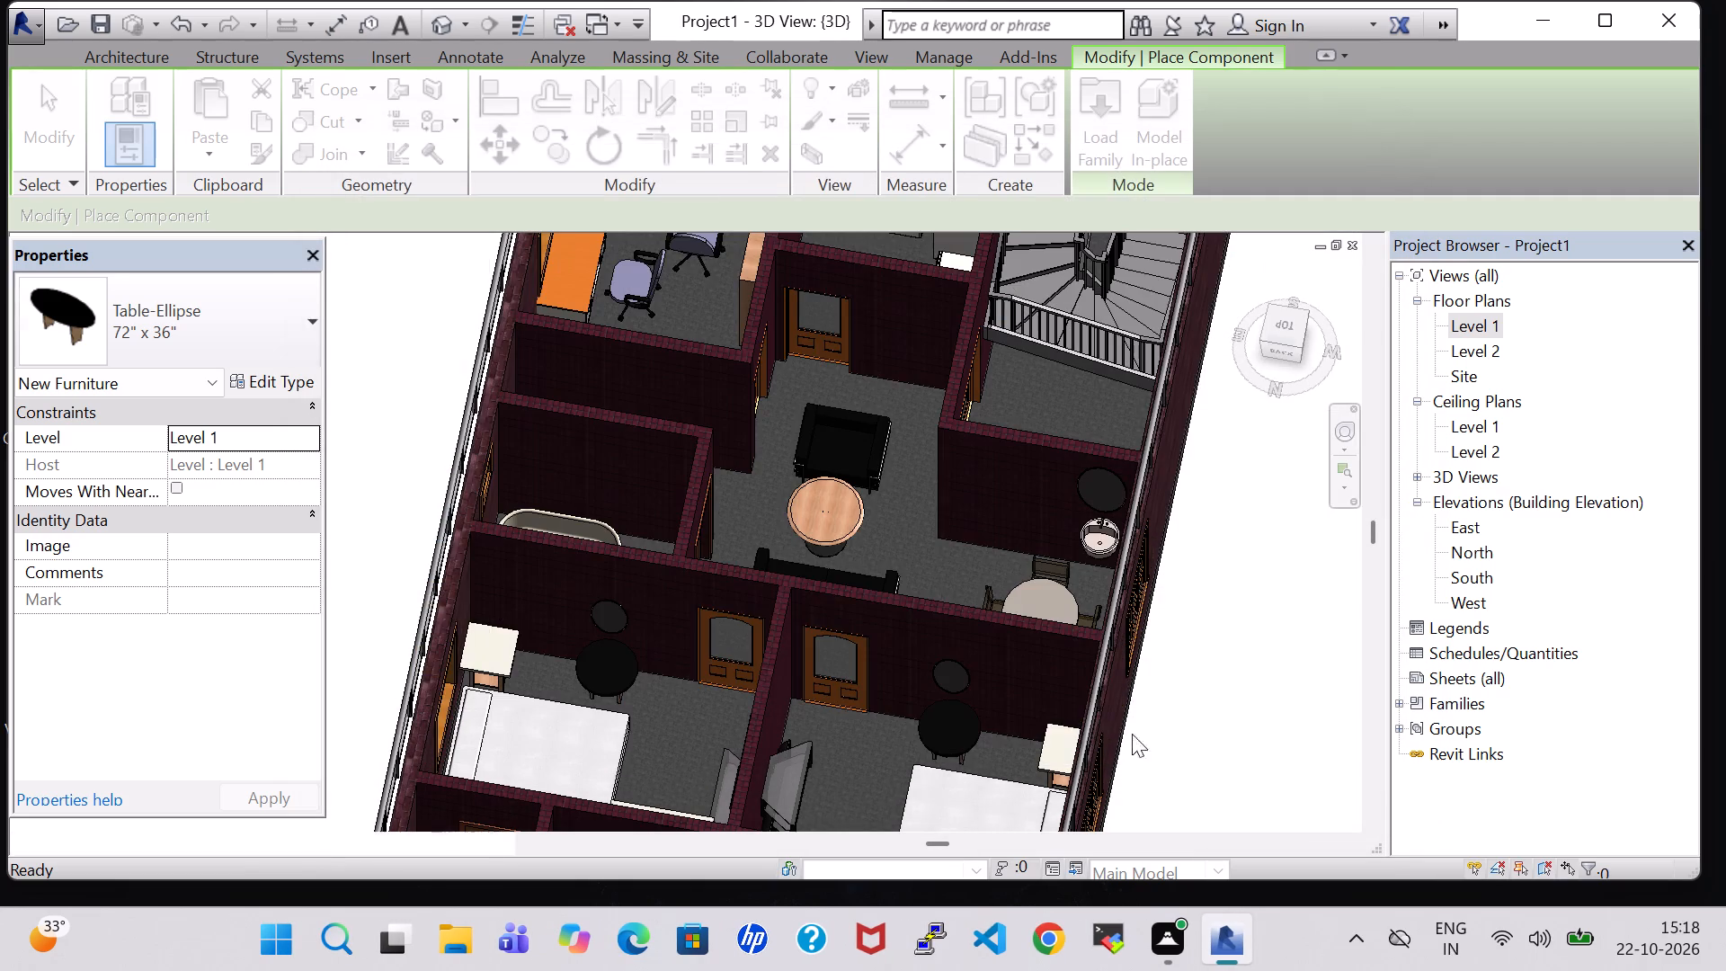
Place an RPC Plant - Tropical, Agave - 1.5', at the west bedroom's elliptical table on Level 1 with a 0' 0" offset.
{"action": "scroll", "coordinate": [929, 728], "scroll_direction": "up", "scroll_amount": 4}
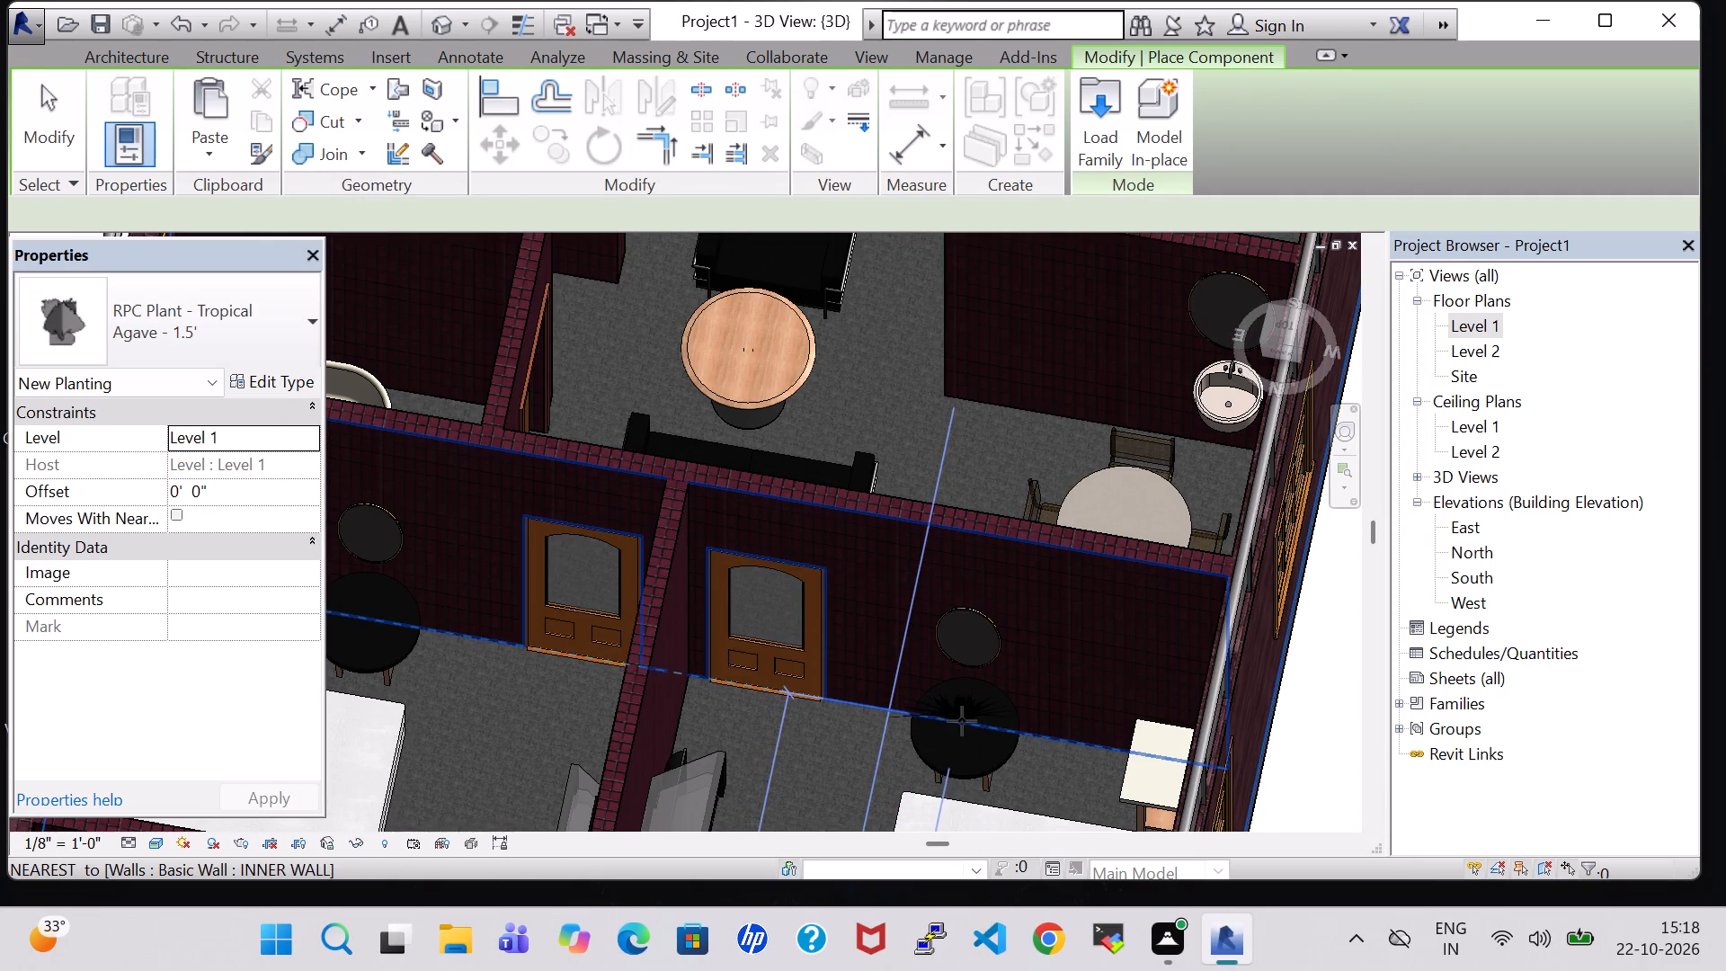
{"action": "left_click", "coordinate": [971, 721]}
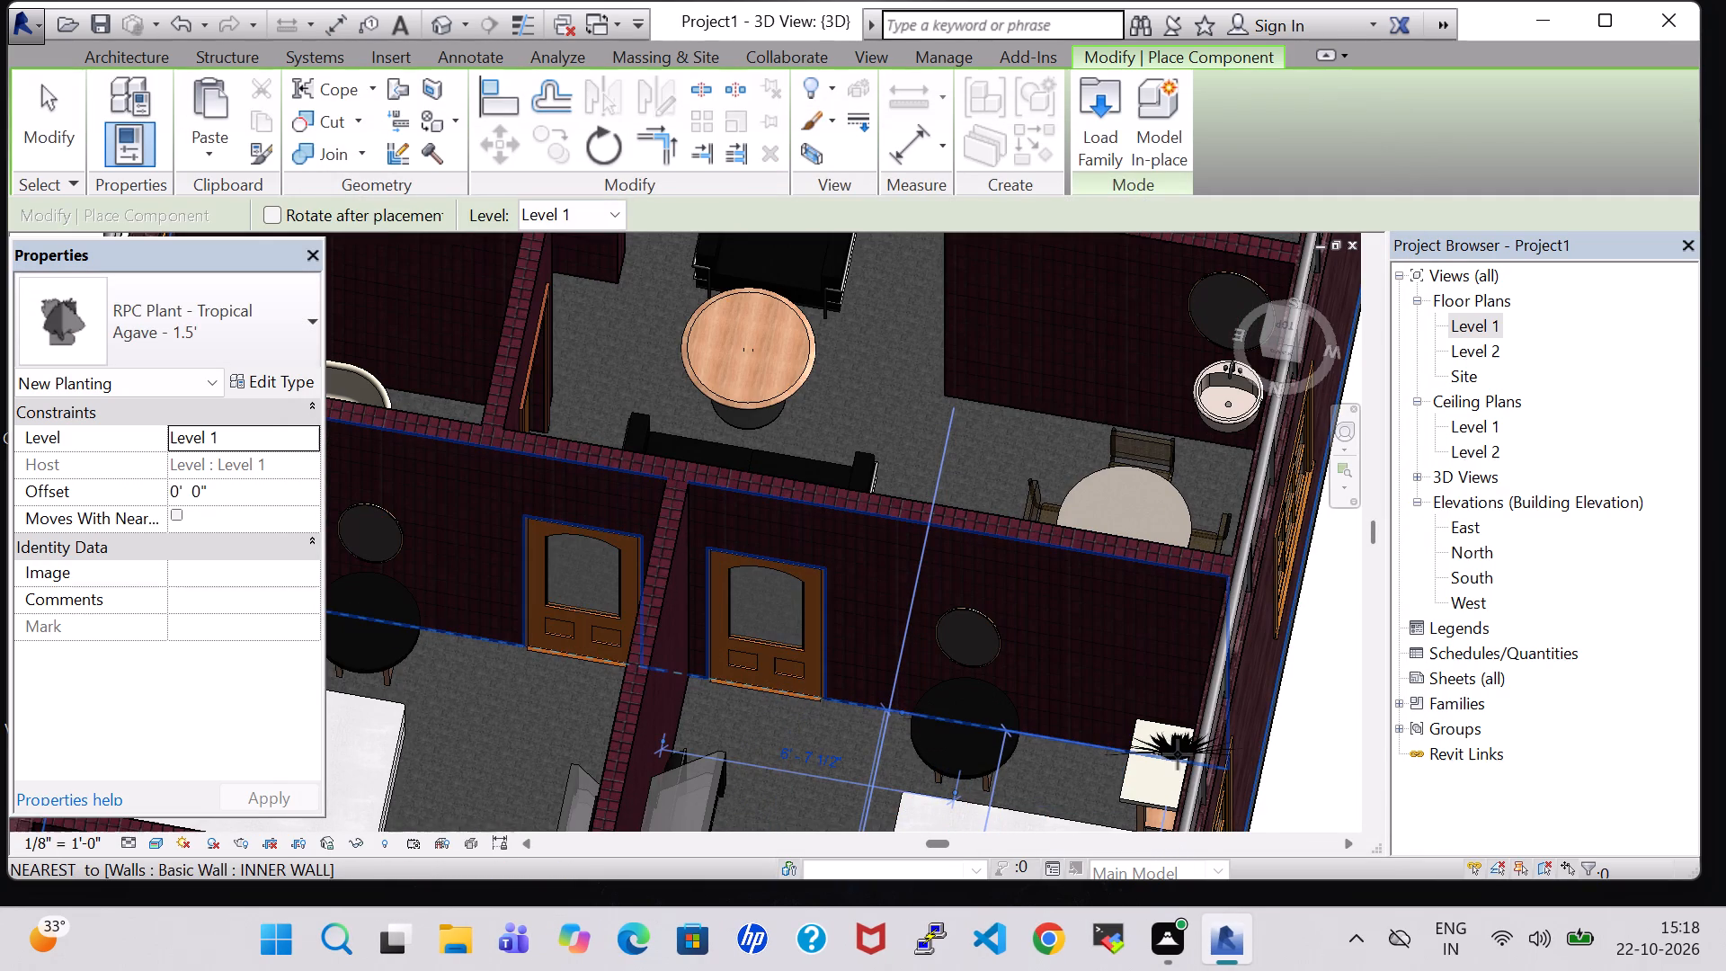
{"action": "key", "text": "Escape"}
{"action": "key", "text": "Escape"}
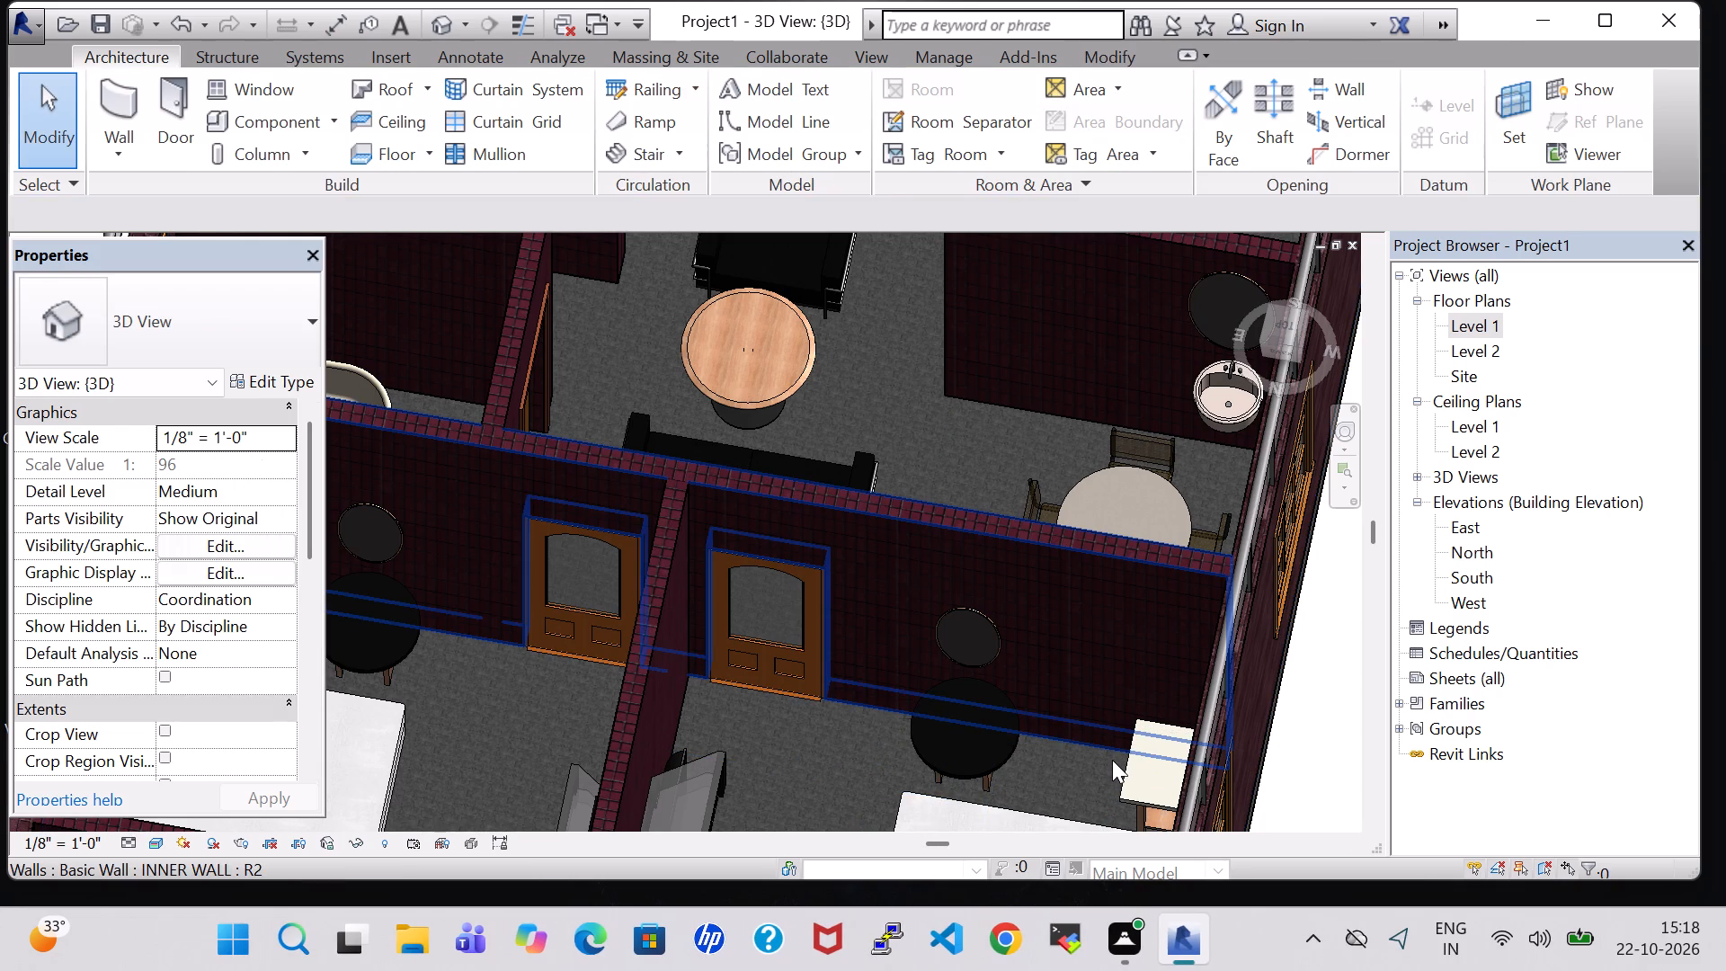
{"action": "key", "text": "Escape"}
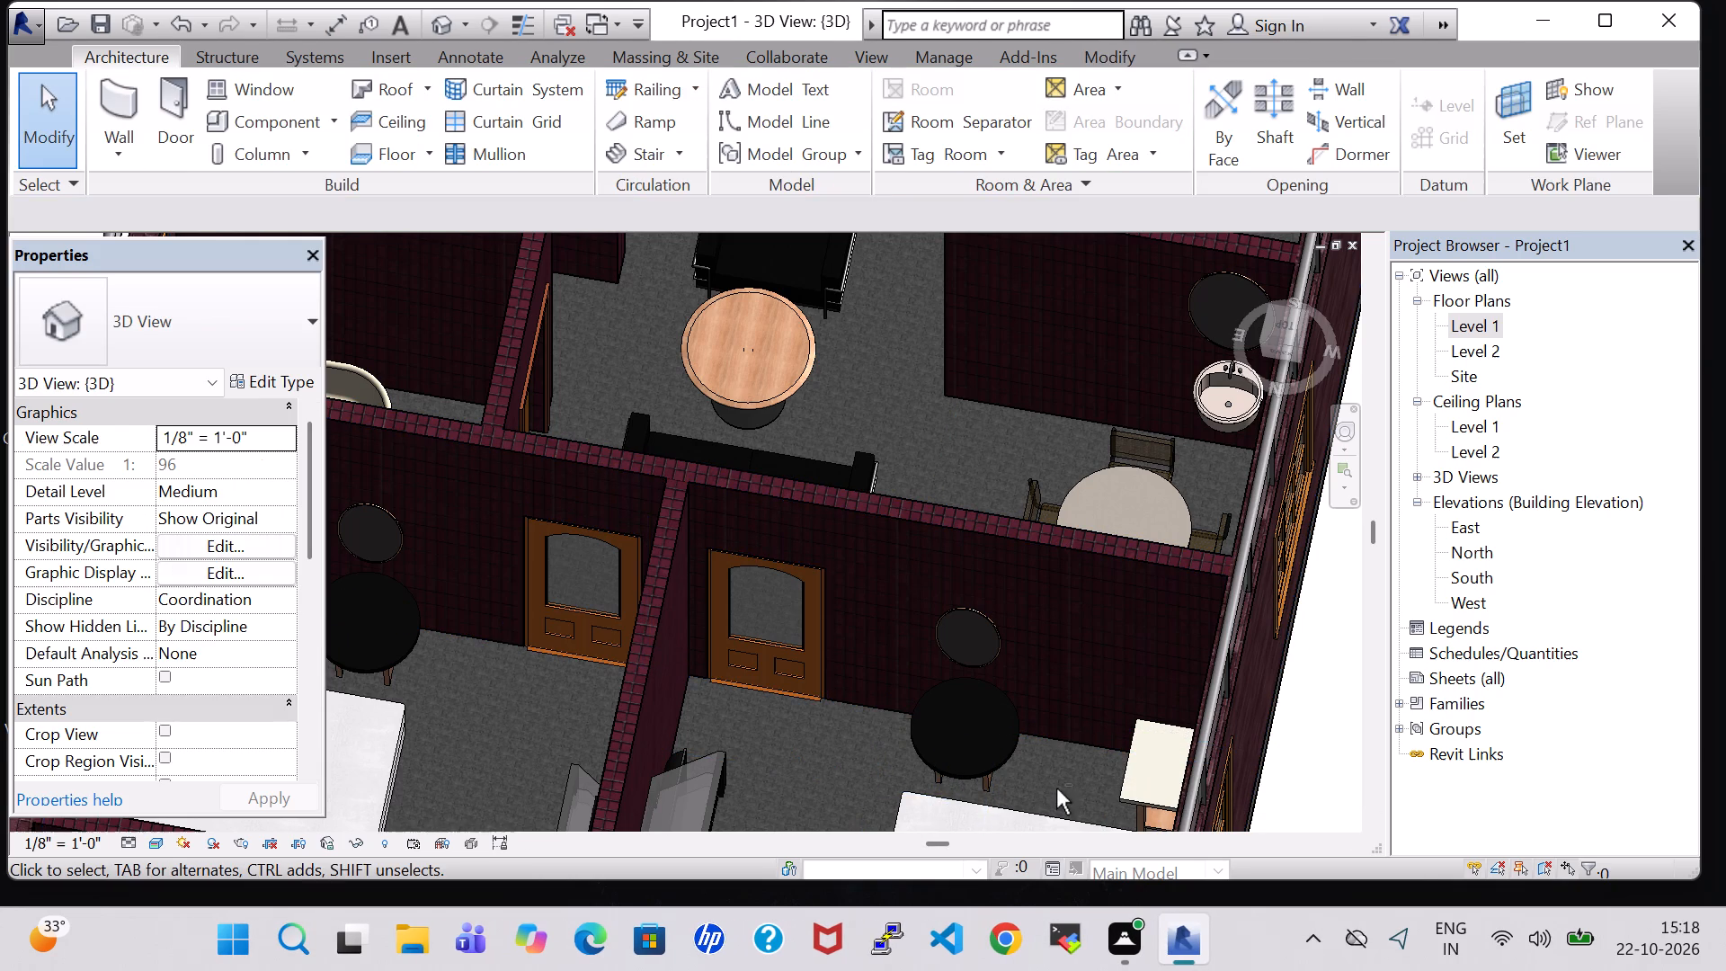
Examine the west bedroom's elliptical table and mirror in the 3D view, including the table's type properties.
{"action": "middle_click_drag", "start_coordinate": [1056, 788], "coordinate": [1056, 753], "text": "shift"}
{"action": "middle_click_drag", "start_coordinate": [1050, 784], "coordinate": [1050, 750], "text": "shift"}
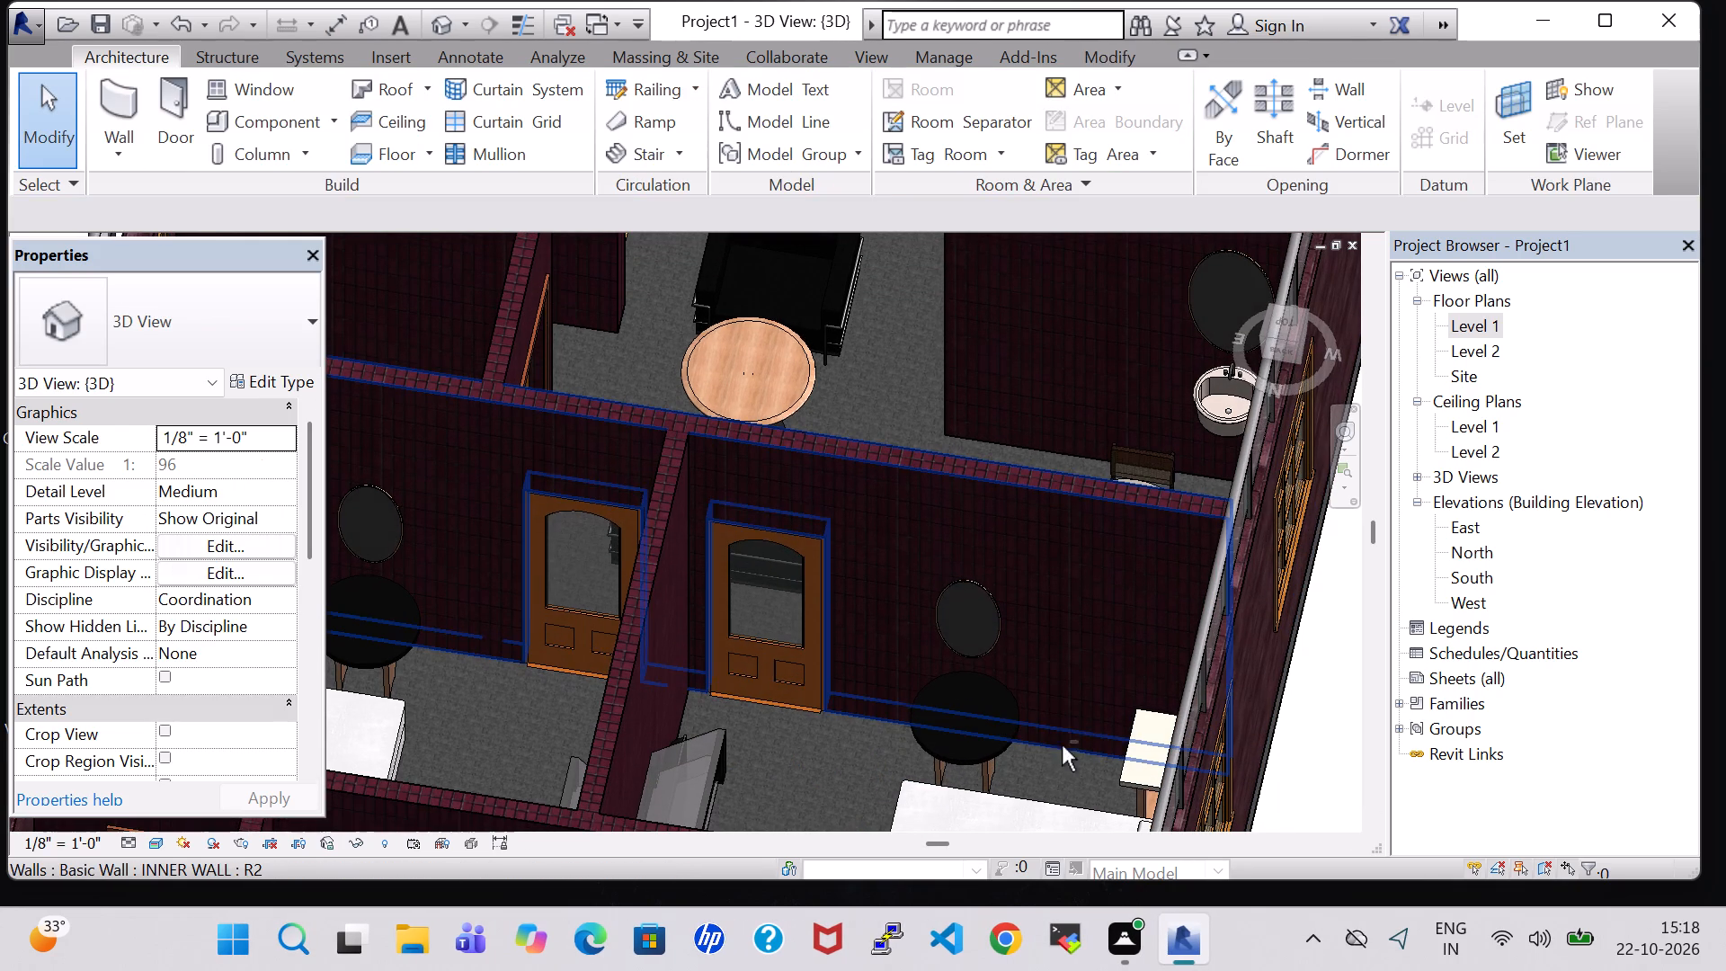
{"action": "middle_click_drag", "start_coordinate": [1040, 766], "coordinate": [1035, 732], "text": "shift"}
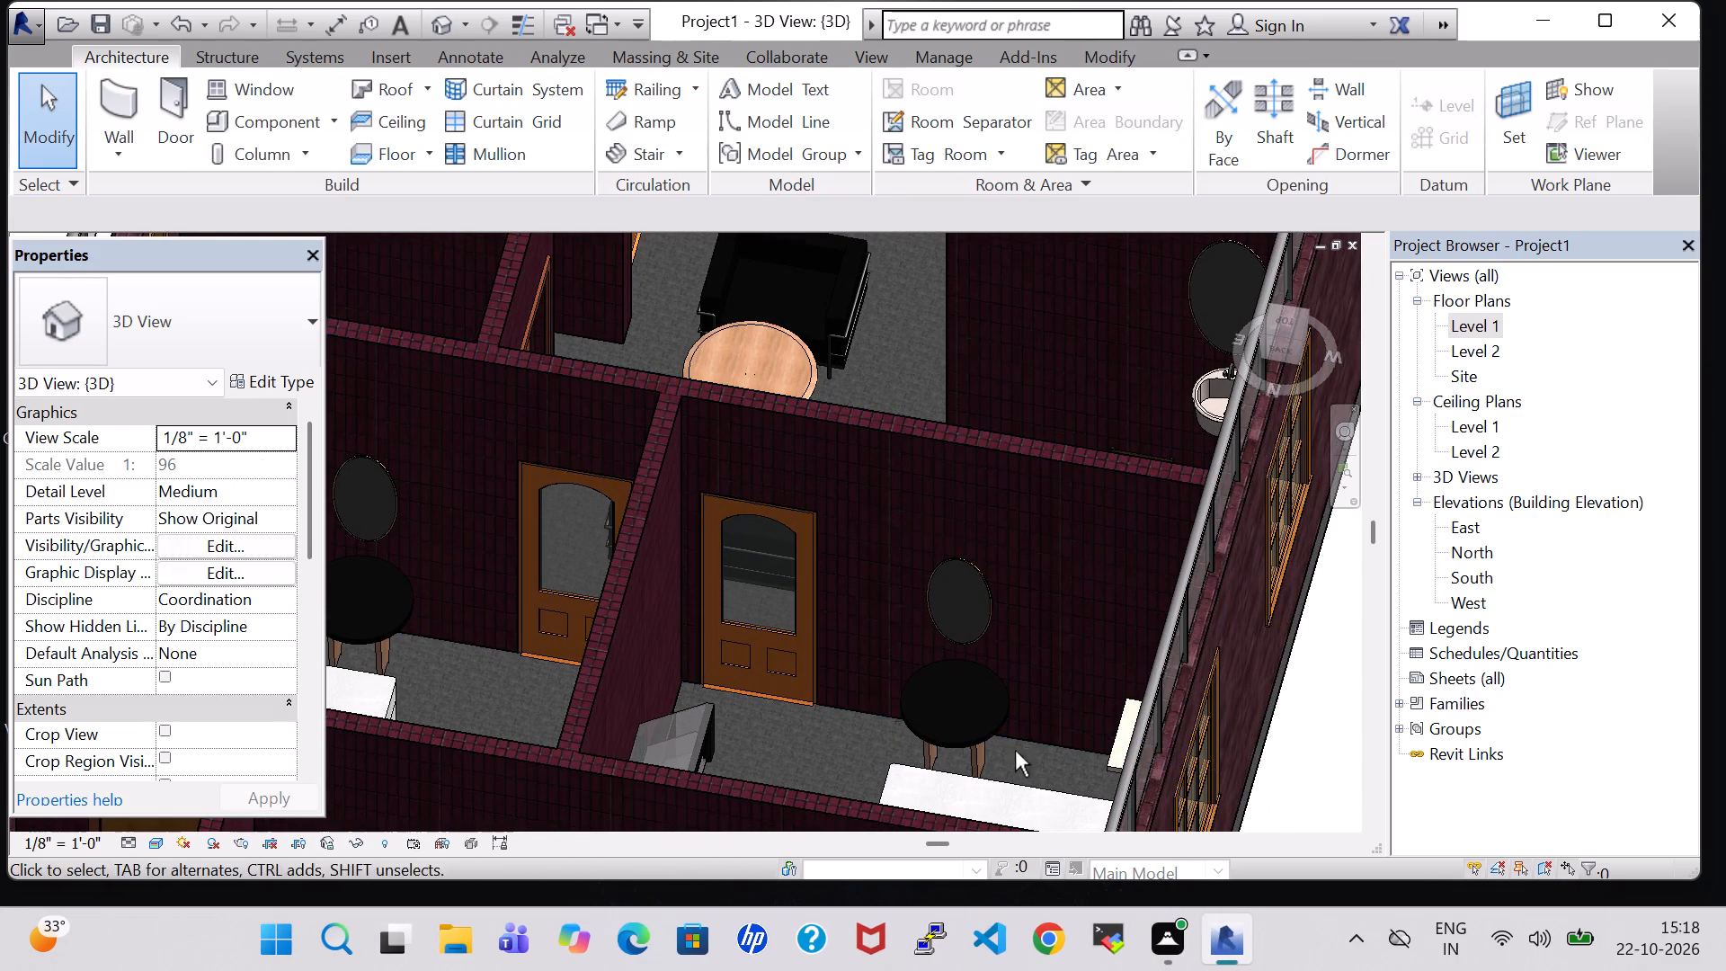
{"action": "middle_click_drag", "start_coordinate": [1015, 751], "coordinate": [1046, 700], "text": "shift"}
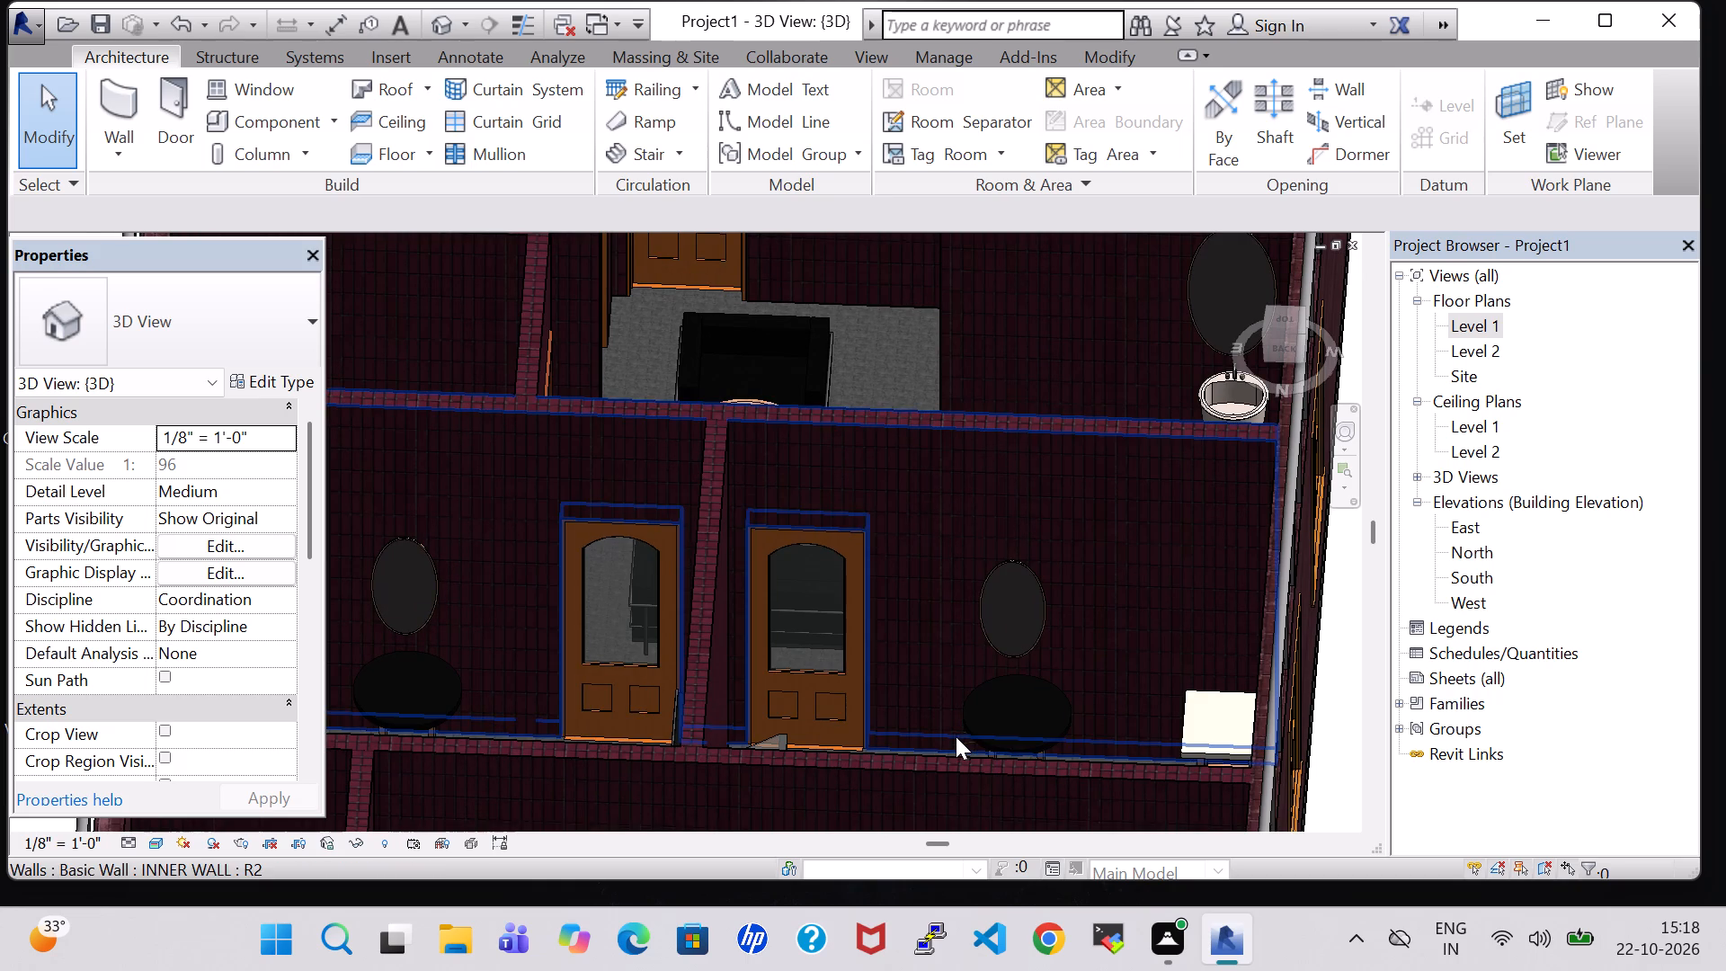
{"action": "scroll", "coordinate": [956, 736], "scroll_direction": "up", "scroll_amount": 4}
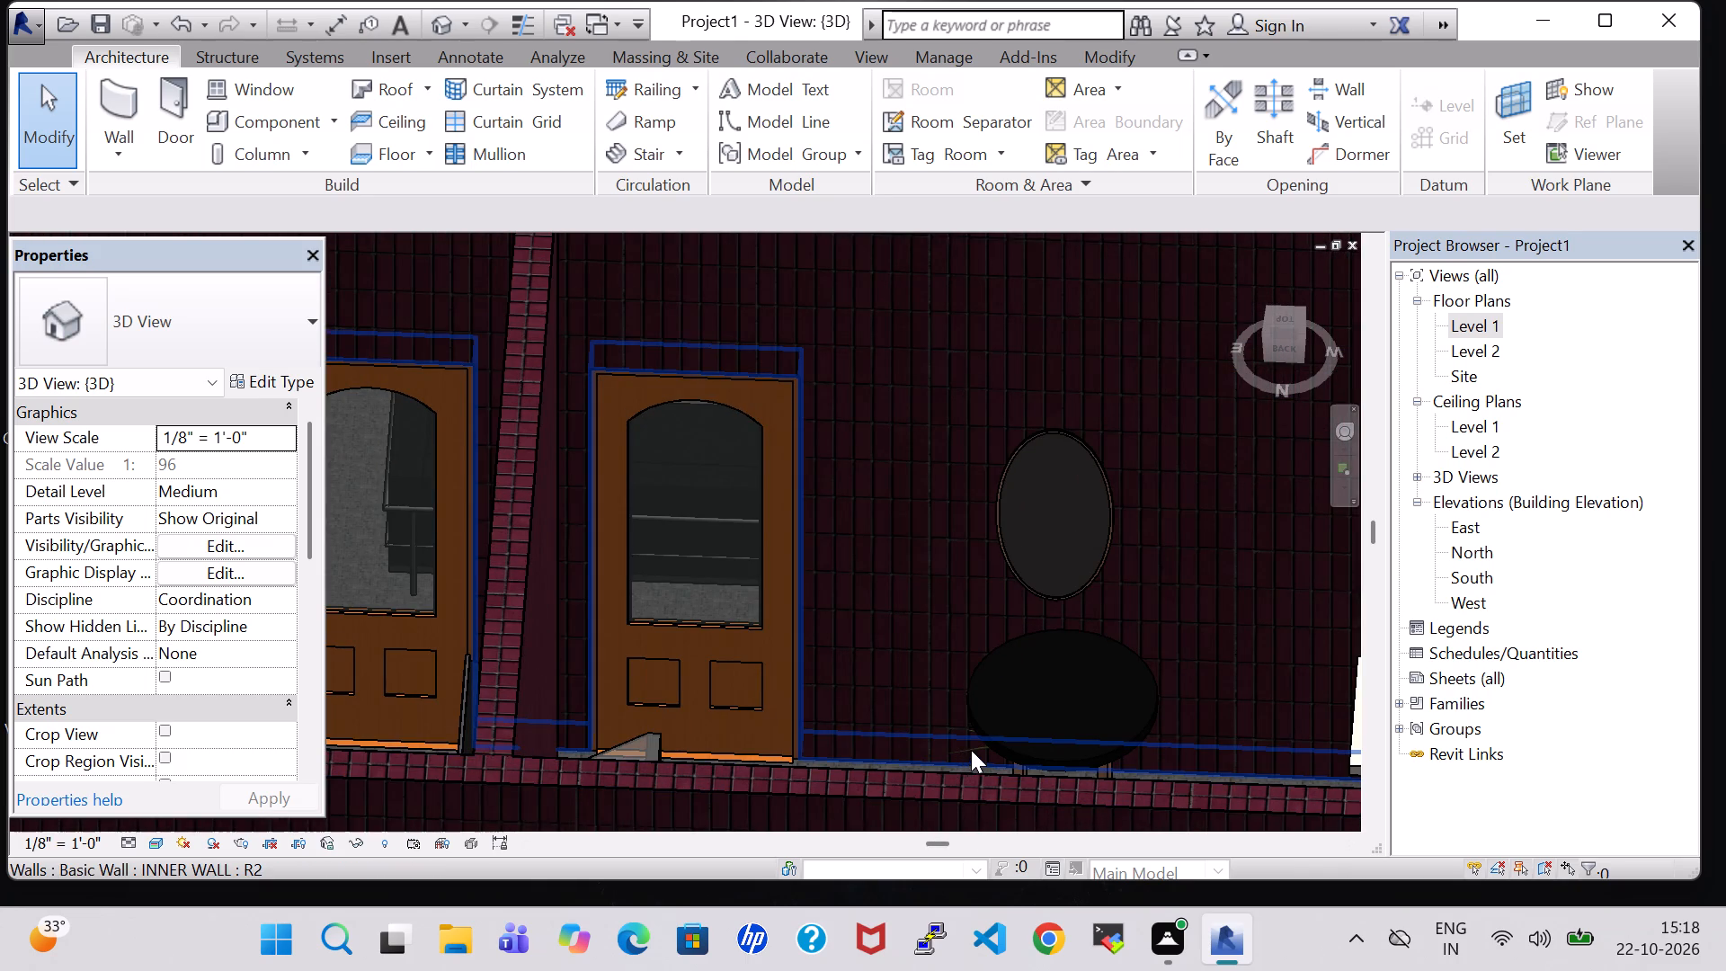
{"action": "scroll", "coordinate": [971, 748], "scroll_direction": "up", "scroll_amount": 5}
{"action": "left_click", "coordinate": [1082, 521]}
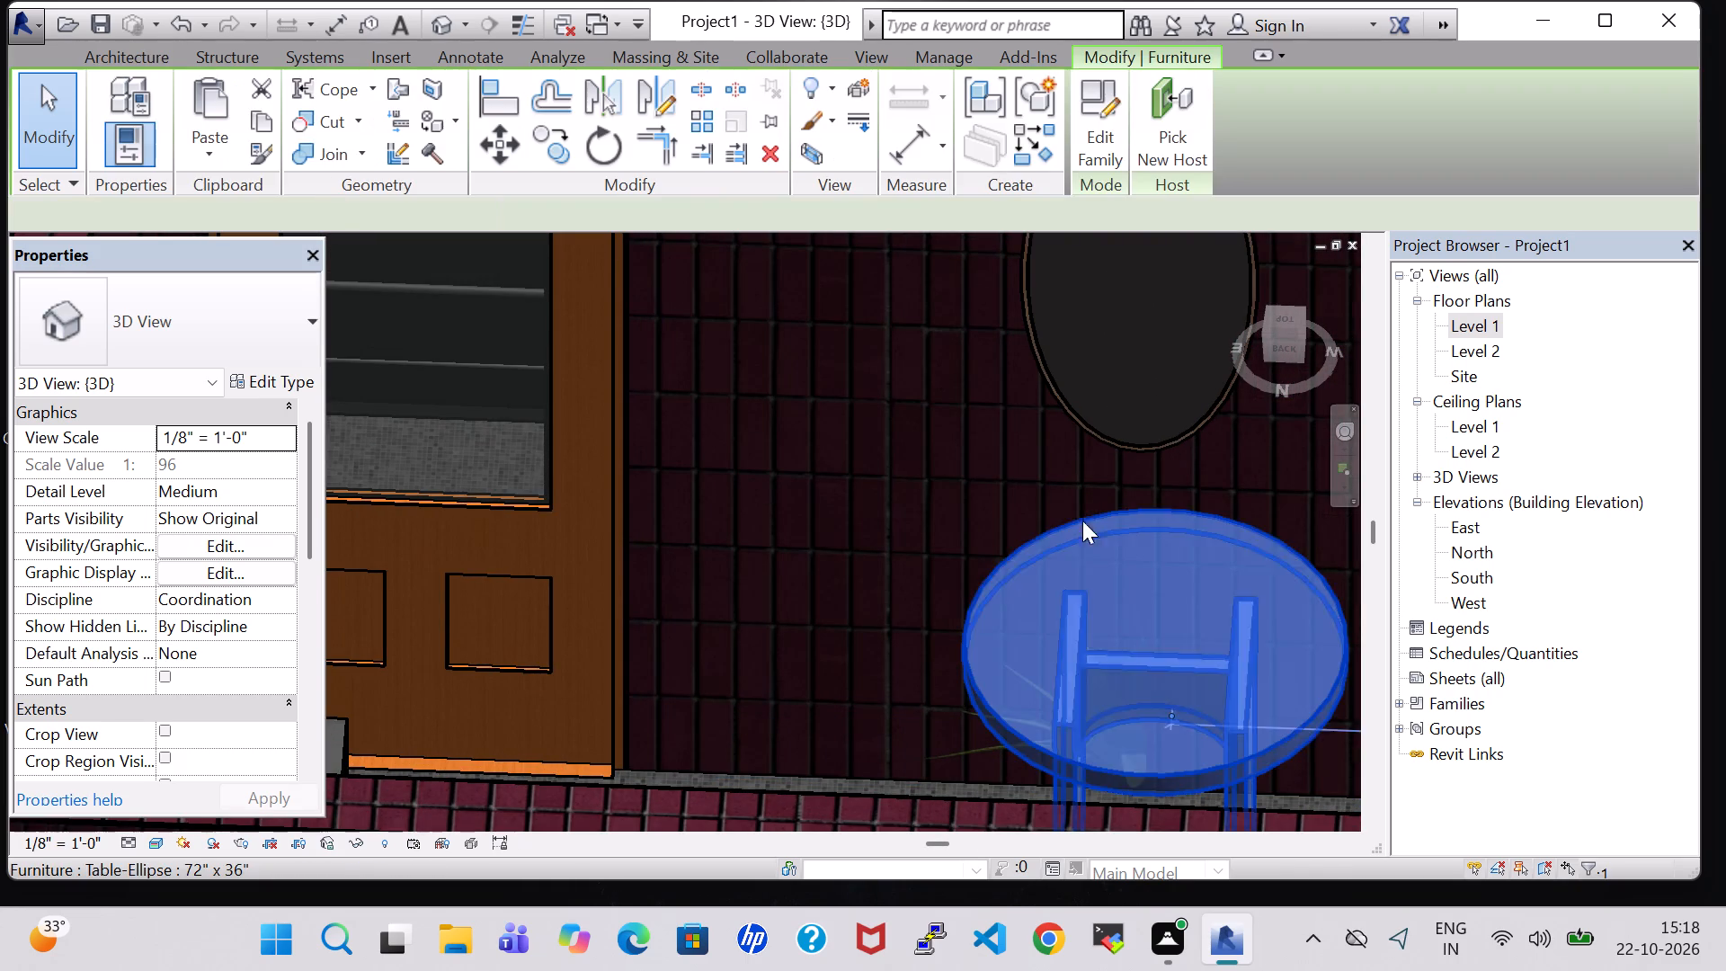
{"action": "scroll", "coordinate": [1069, 619], "scroll_direction": "down", "scroll_amount": 3}
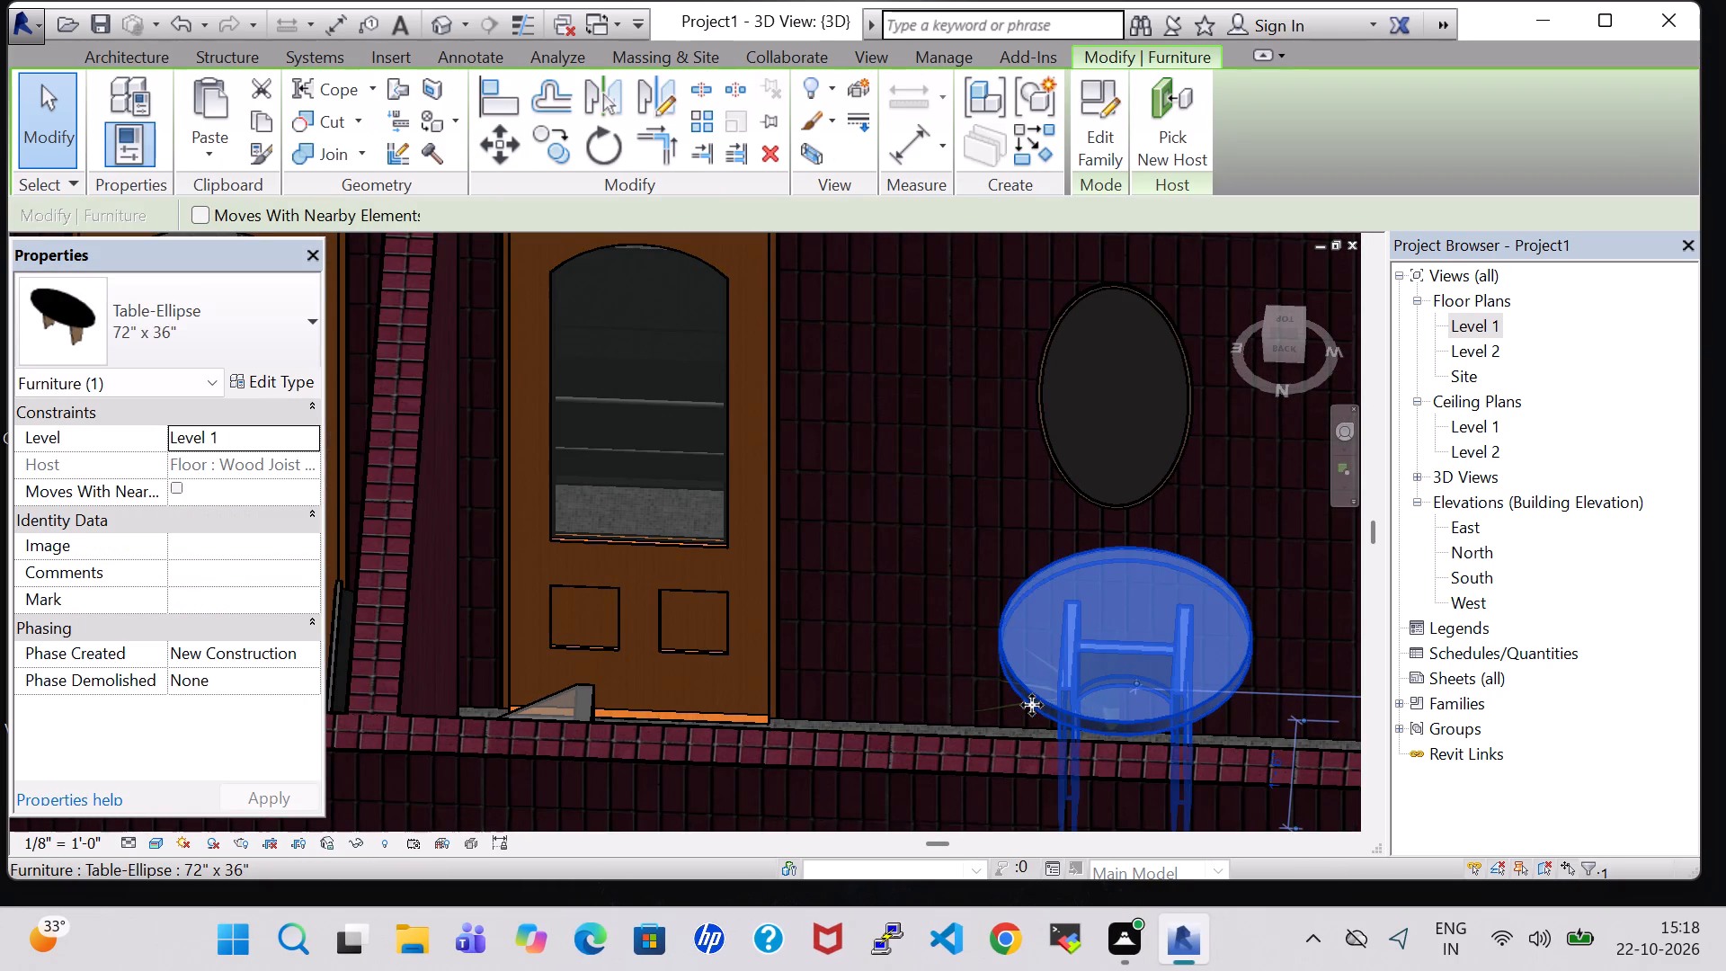
{"action": "left_click", "coordinate": [257, 383]}
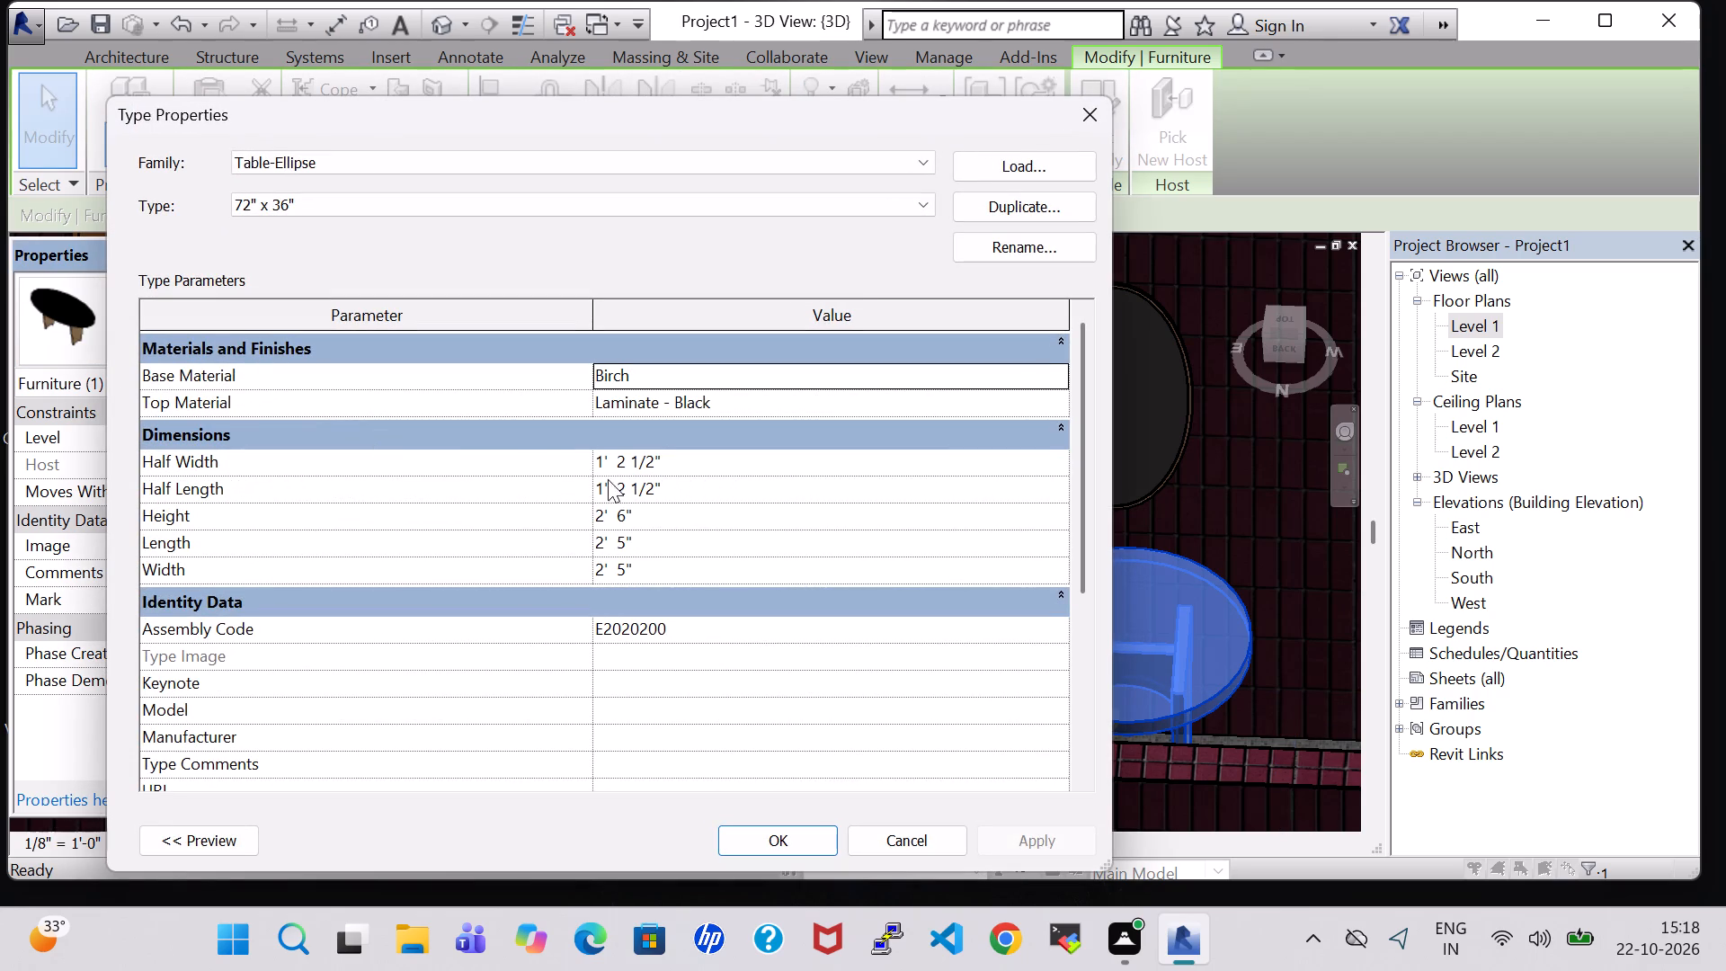
{"action": "left_click", "coordinate": [1091, 122]}
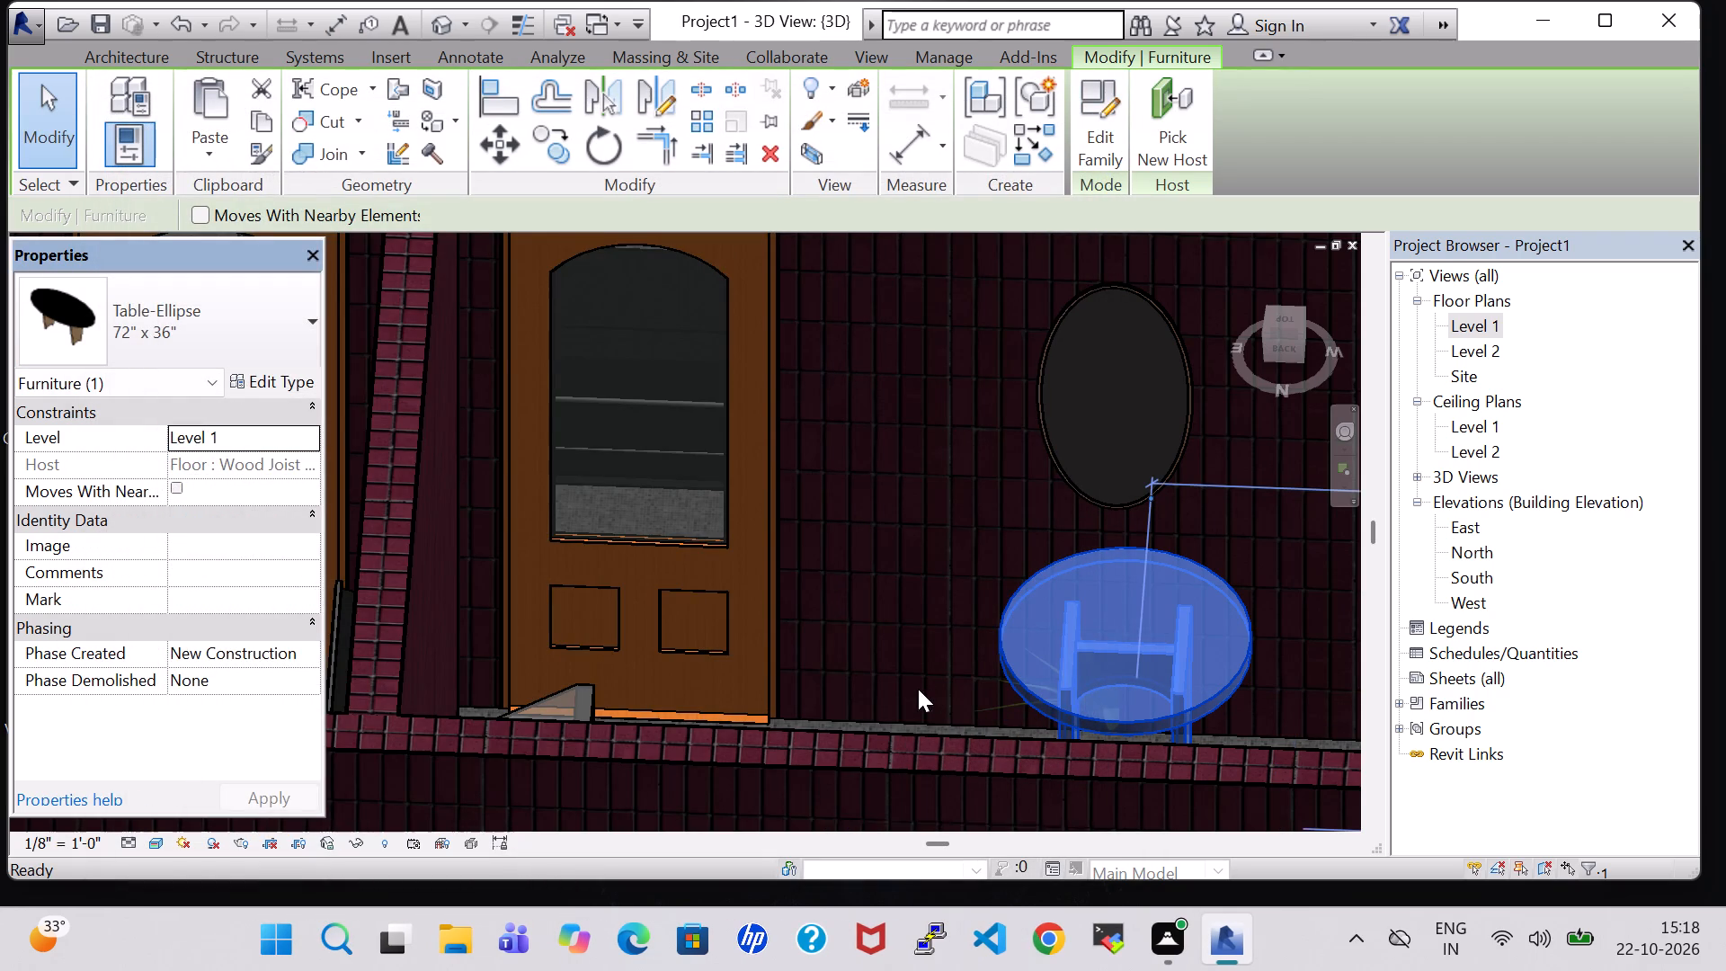
Undo the last two model edits.
{"action": "scroll", "coordinate": [918, 689], "scroll_direction": "down", "scroll_amount": 3}
{"action": "key", "text": "ctrl+z"}
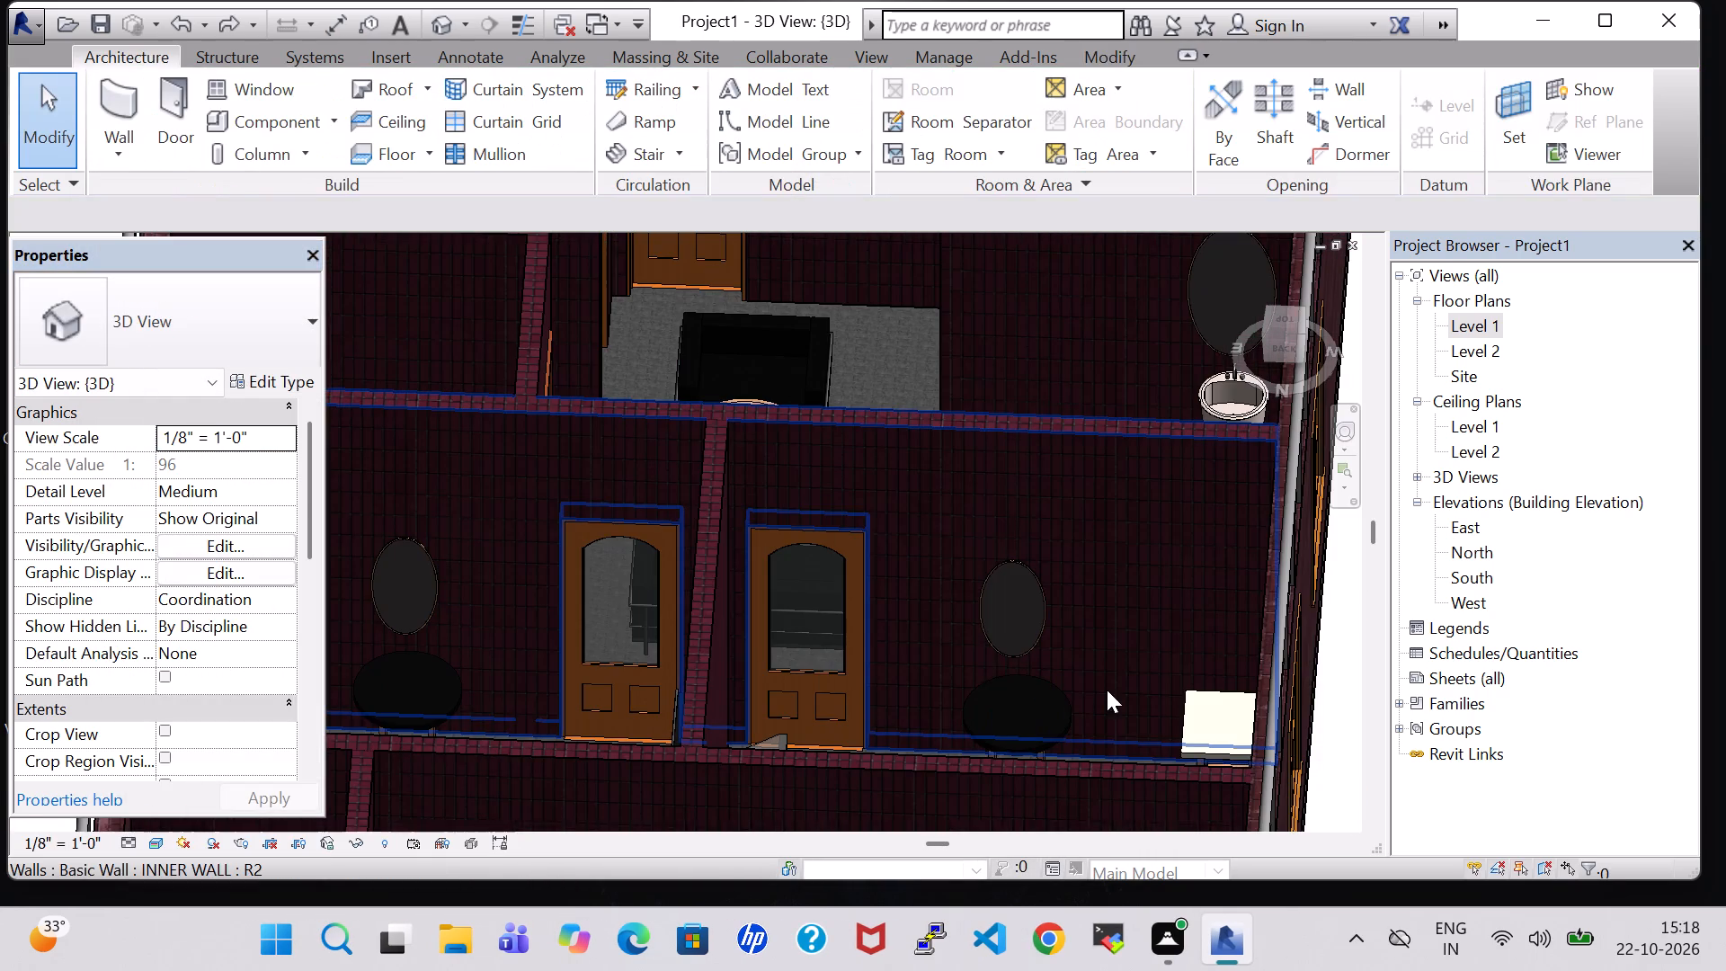
{"action": "scroll", "coordinate": [1072, 653], "scroll_direction": "down", "scroll_amount": 2}
{"action": "left_click", "coordinate": [1300, 656]}
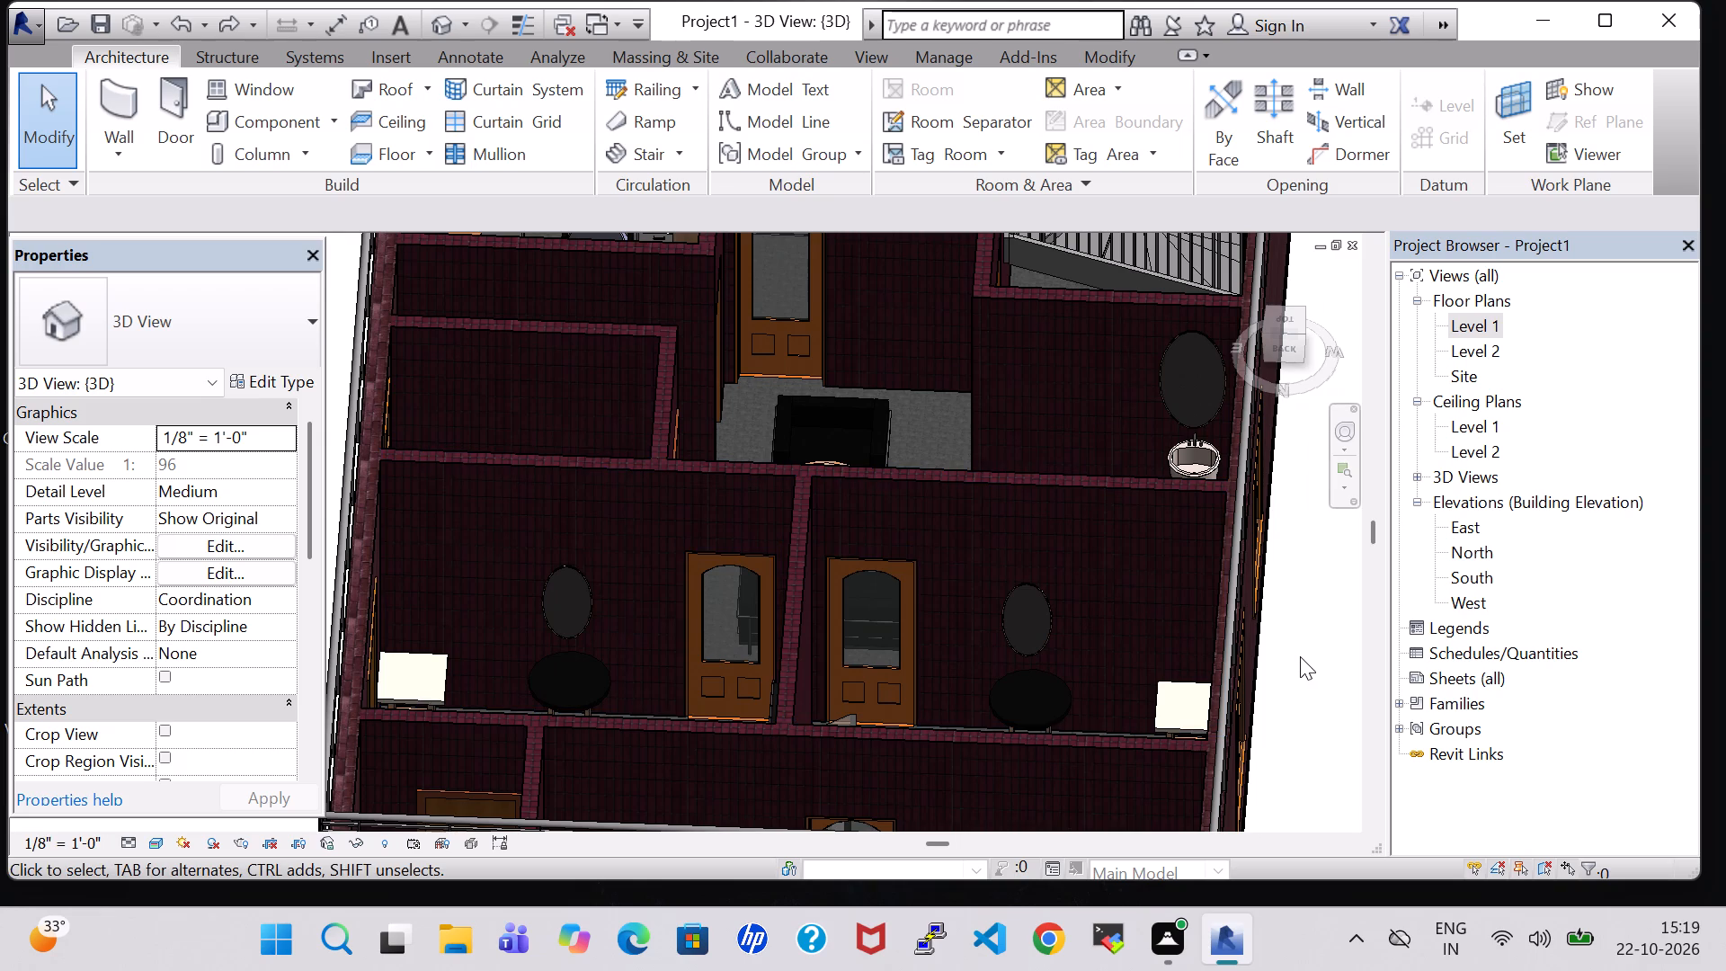
{"action": "middle_click_drag", "start_coordinate": [1300, 656], "coordinate": [1290, 730], "text": "shift"}
{"action": "scroll", "coordinate": [1295, 709], "scroll_direction": "down", "scroll_amount": 1, "text": "shift"}
{"action": "scroll", "coordinate": [1290, 730], "scroll_direction": "down", "scroll_amount": 1}
{"action": "key", "text": "ctrl+z"}
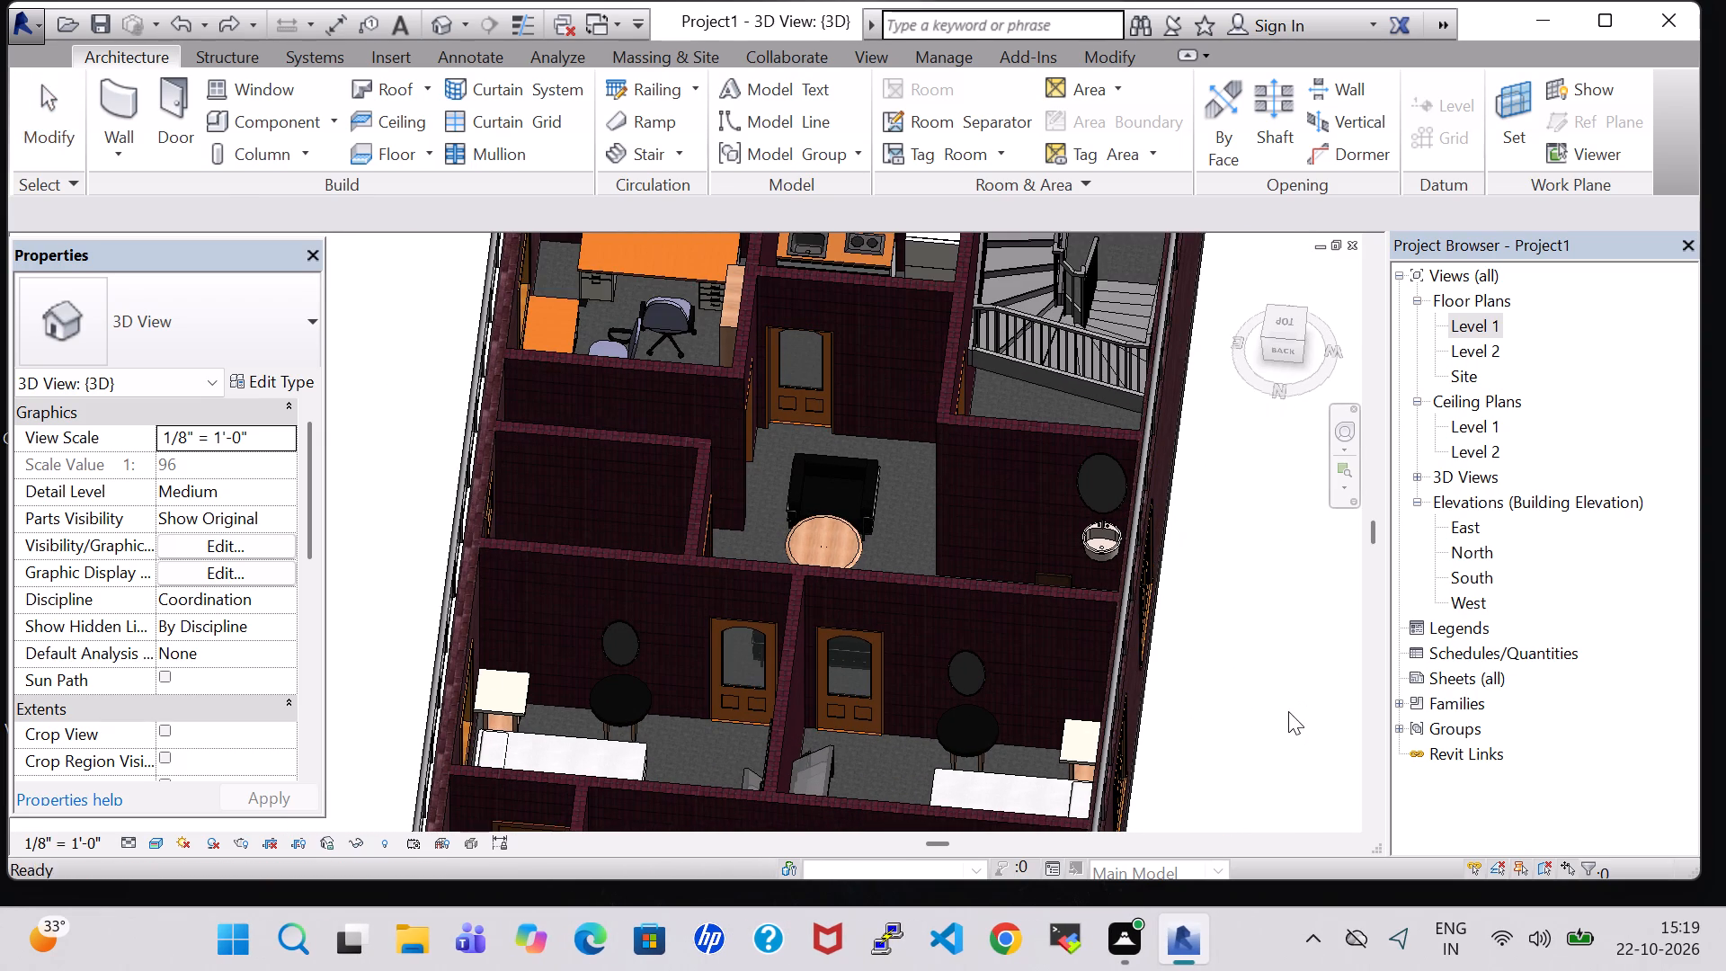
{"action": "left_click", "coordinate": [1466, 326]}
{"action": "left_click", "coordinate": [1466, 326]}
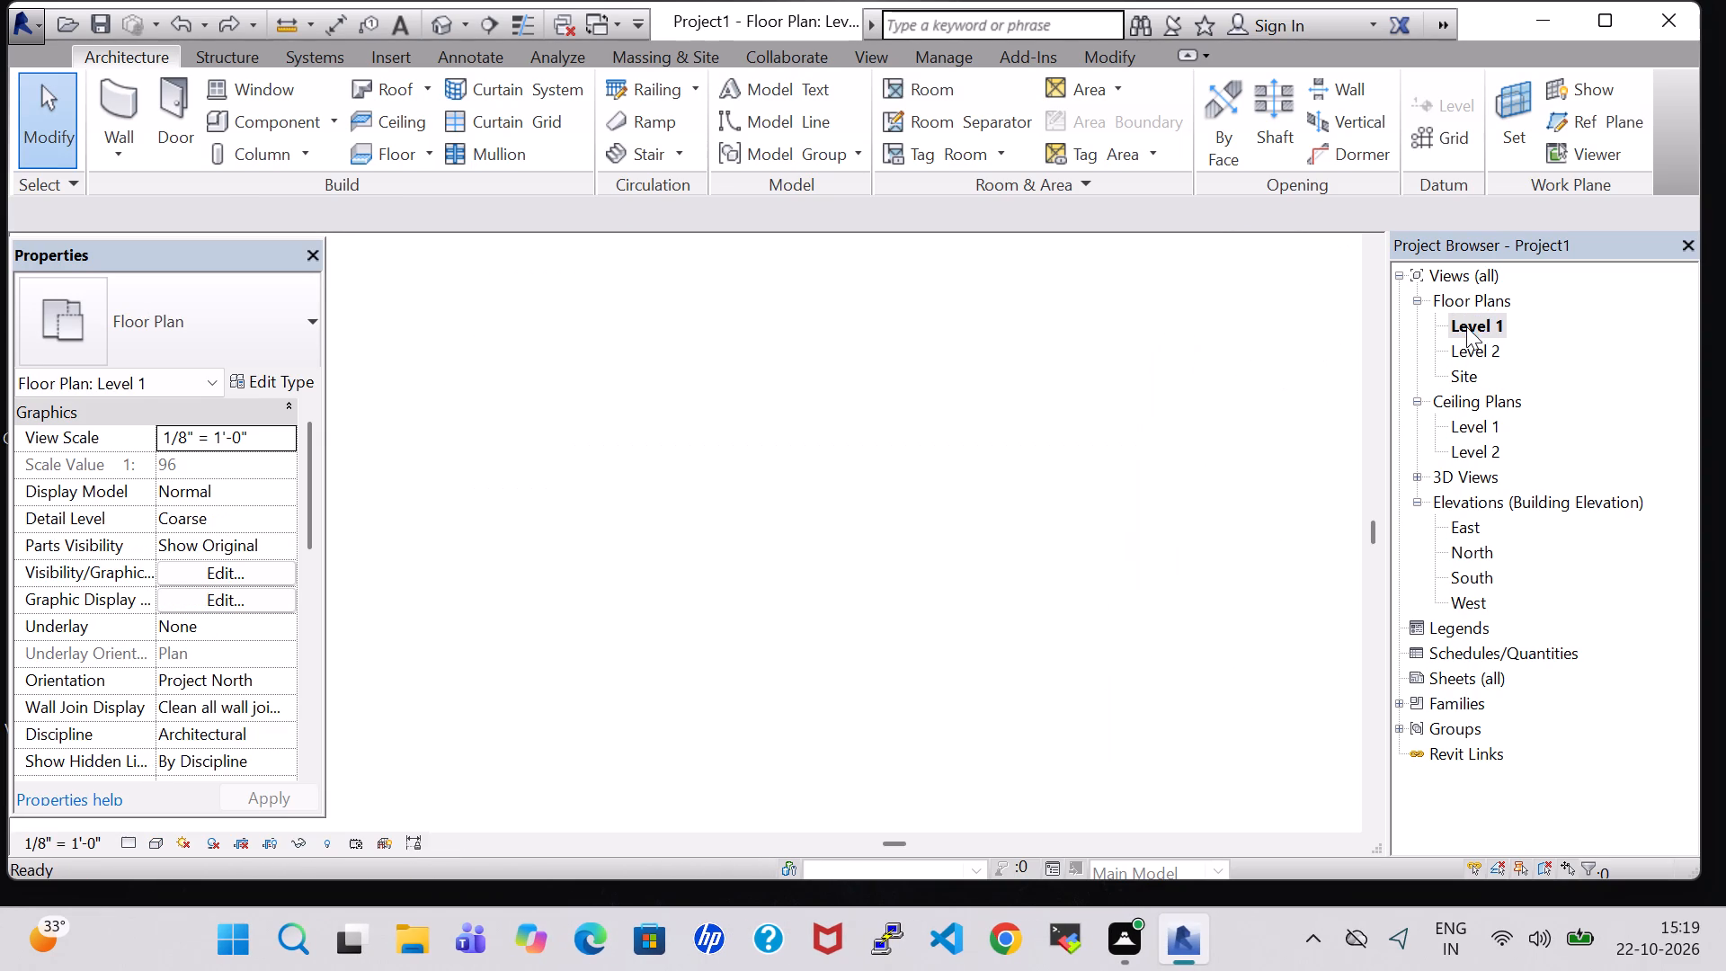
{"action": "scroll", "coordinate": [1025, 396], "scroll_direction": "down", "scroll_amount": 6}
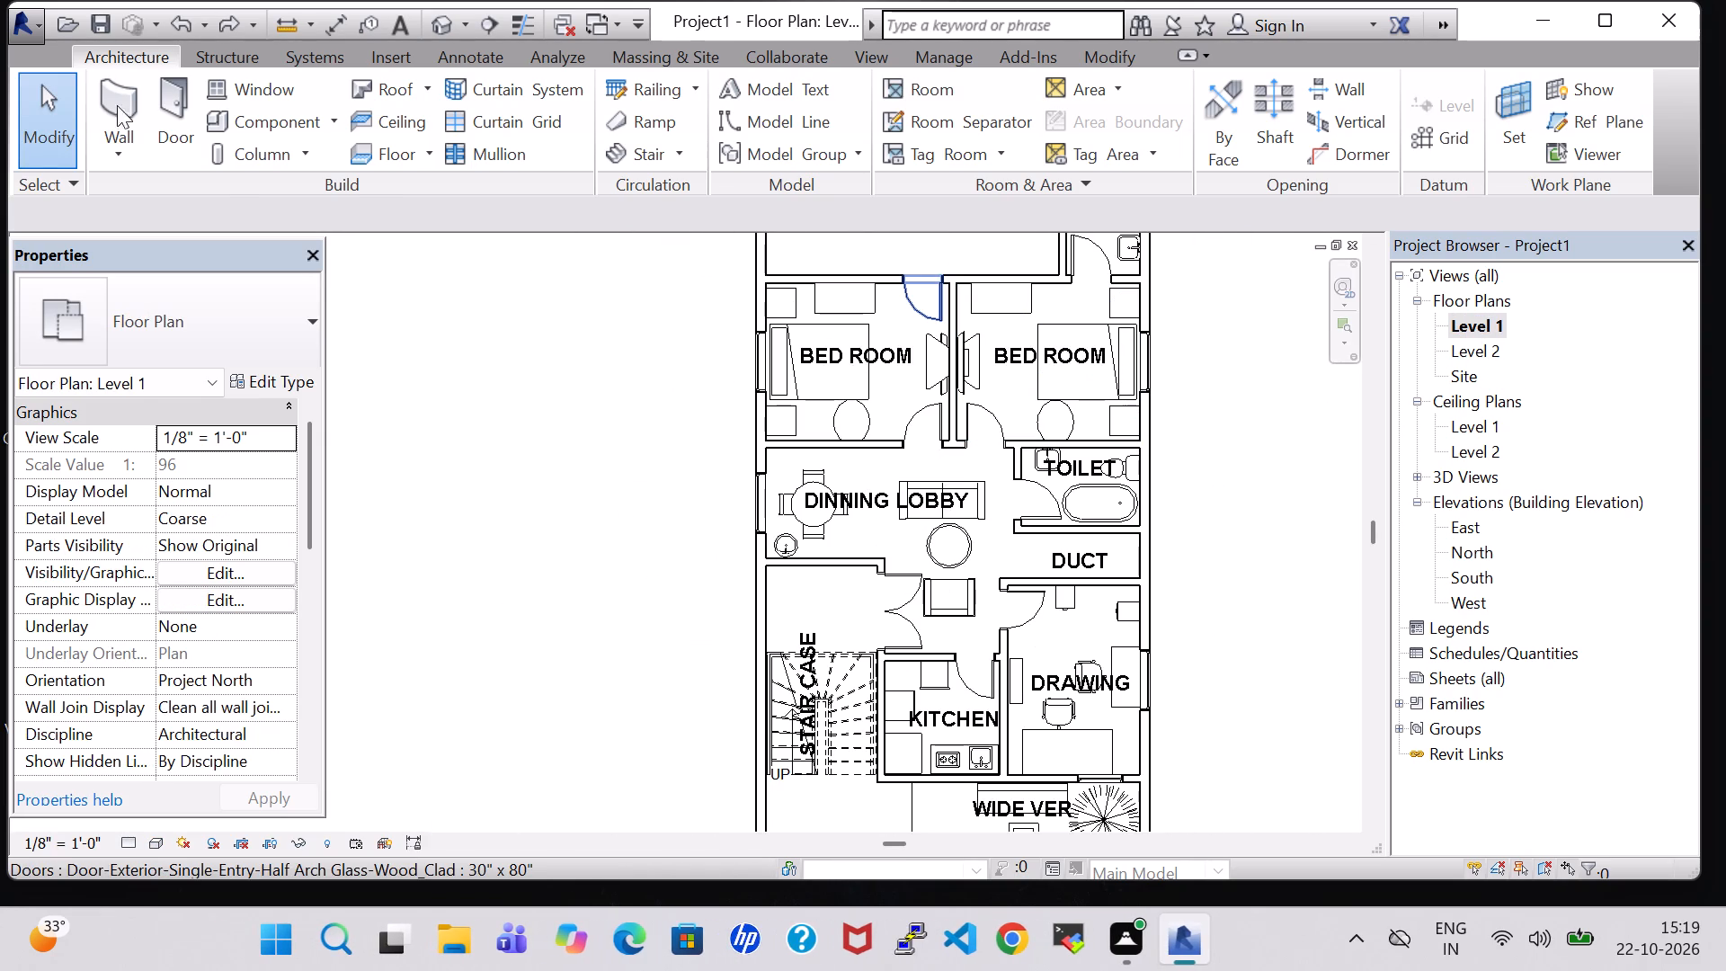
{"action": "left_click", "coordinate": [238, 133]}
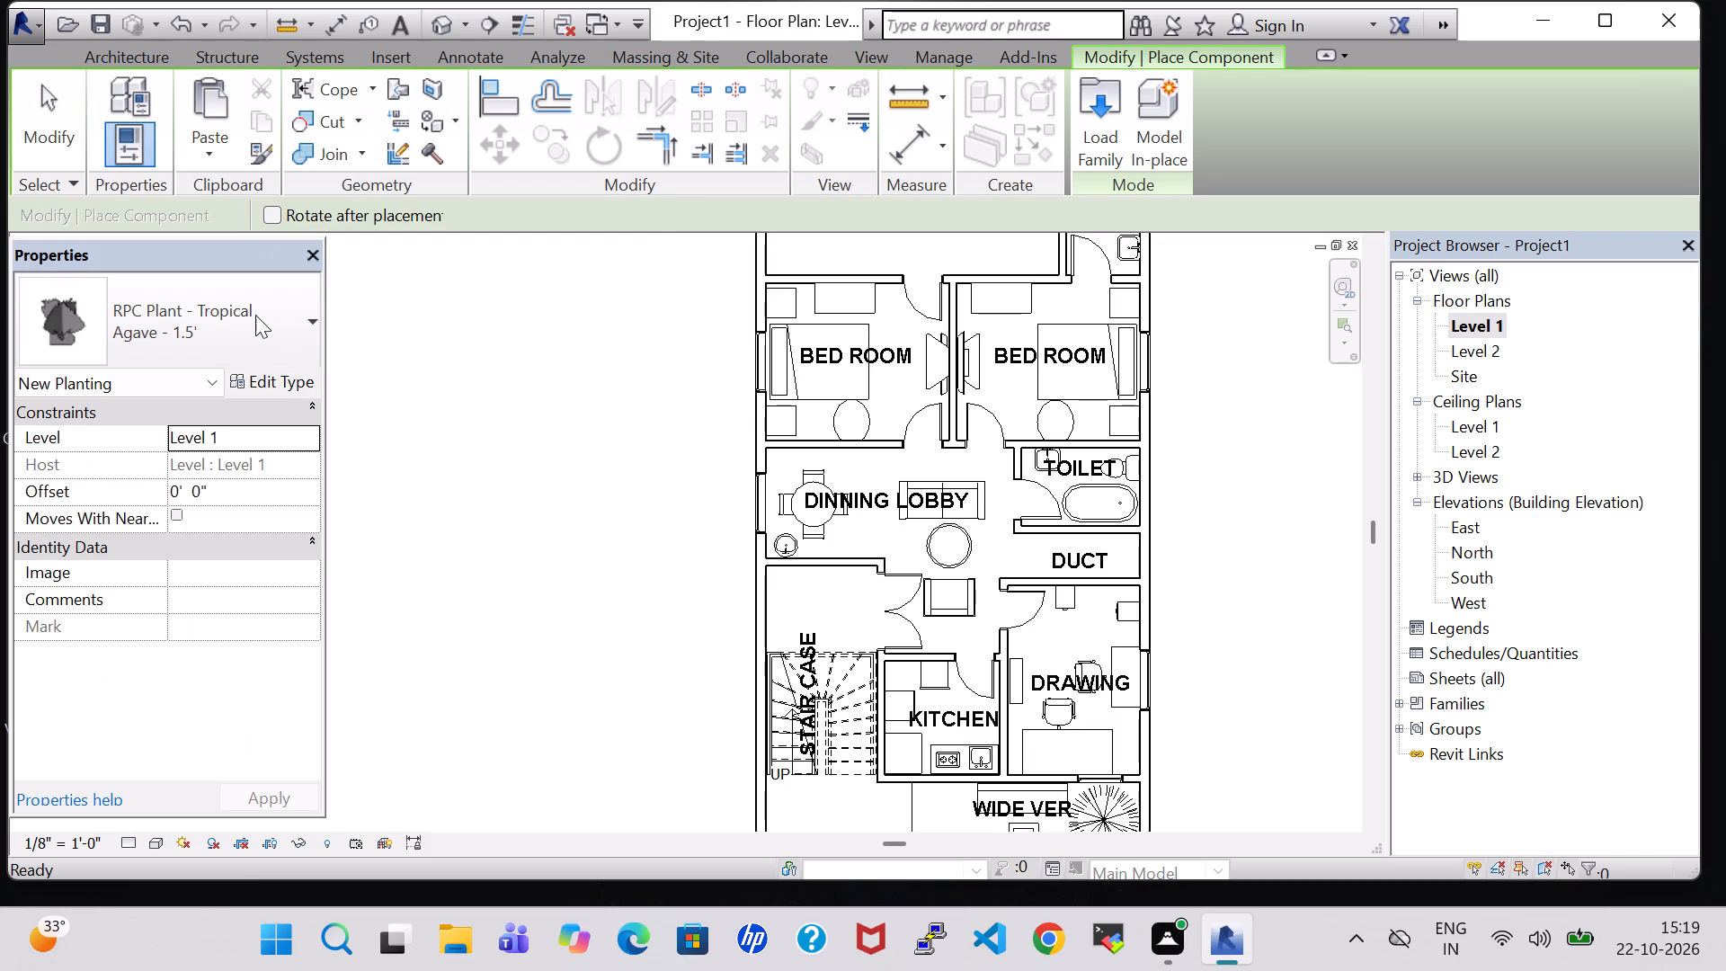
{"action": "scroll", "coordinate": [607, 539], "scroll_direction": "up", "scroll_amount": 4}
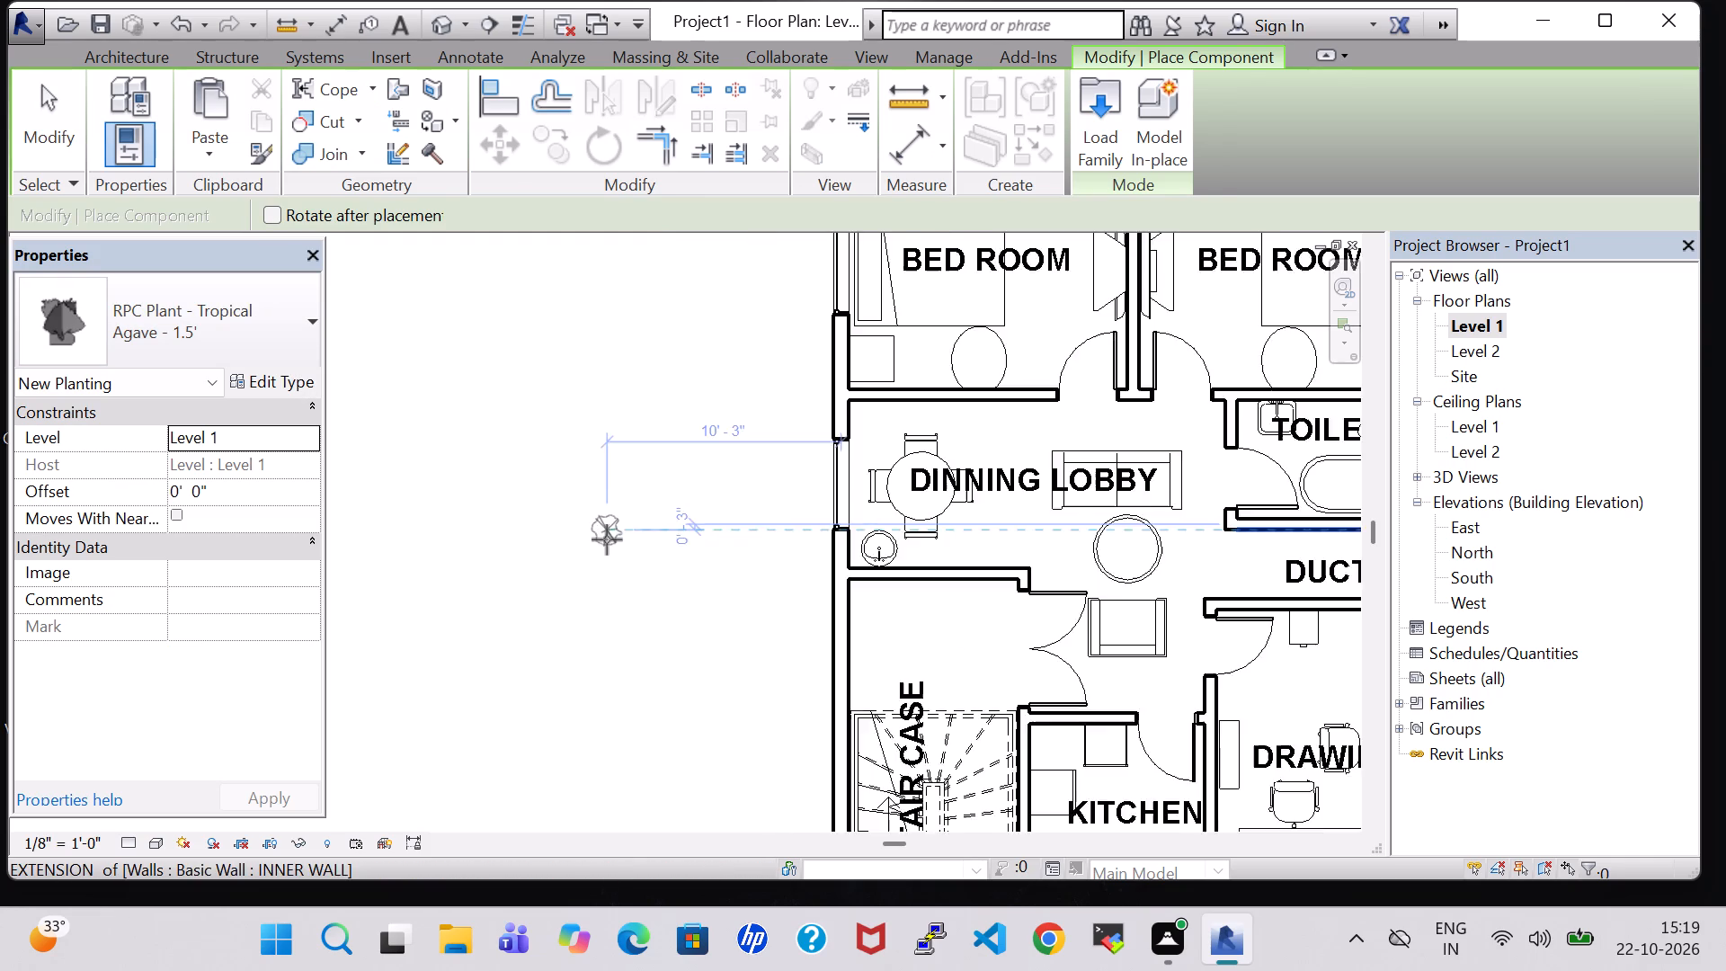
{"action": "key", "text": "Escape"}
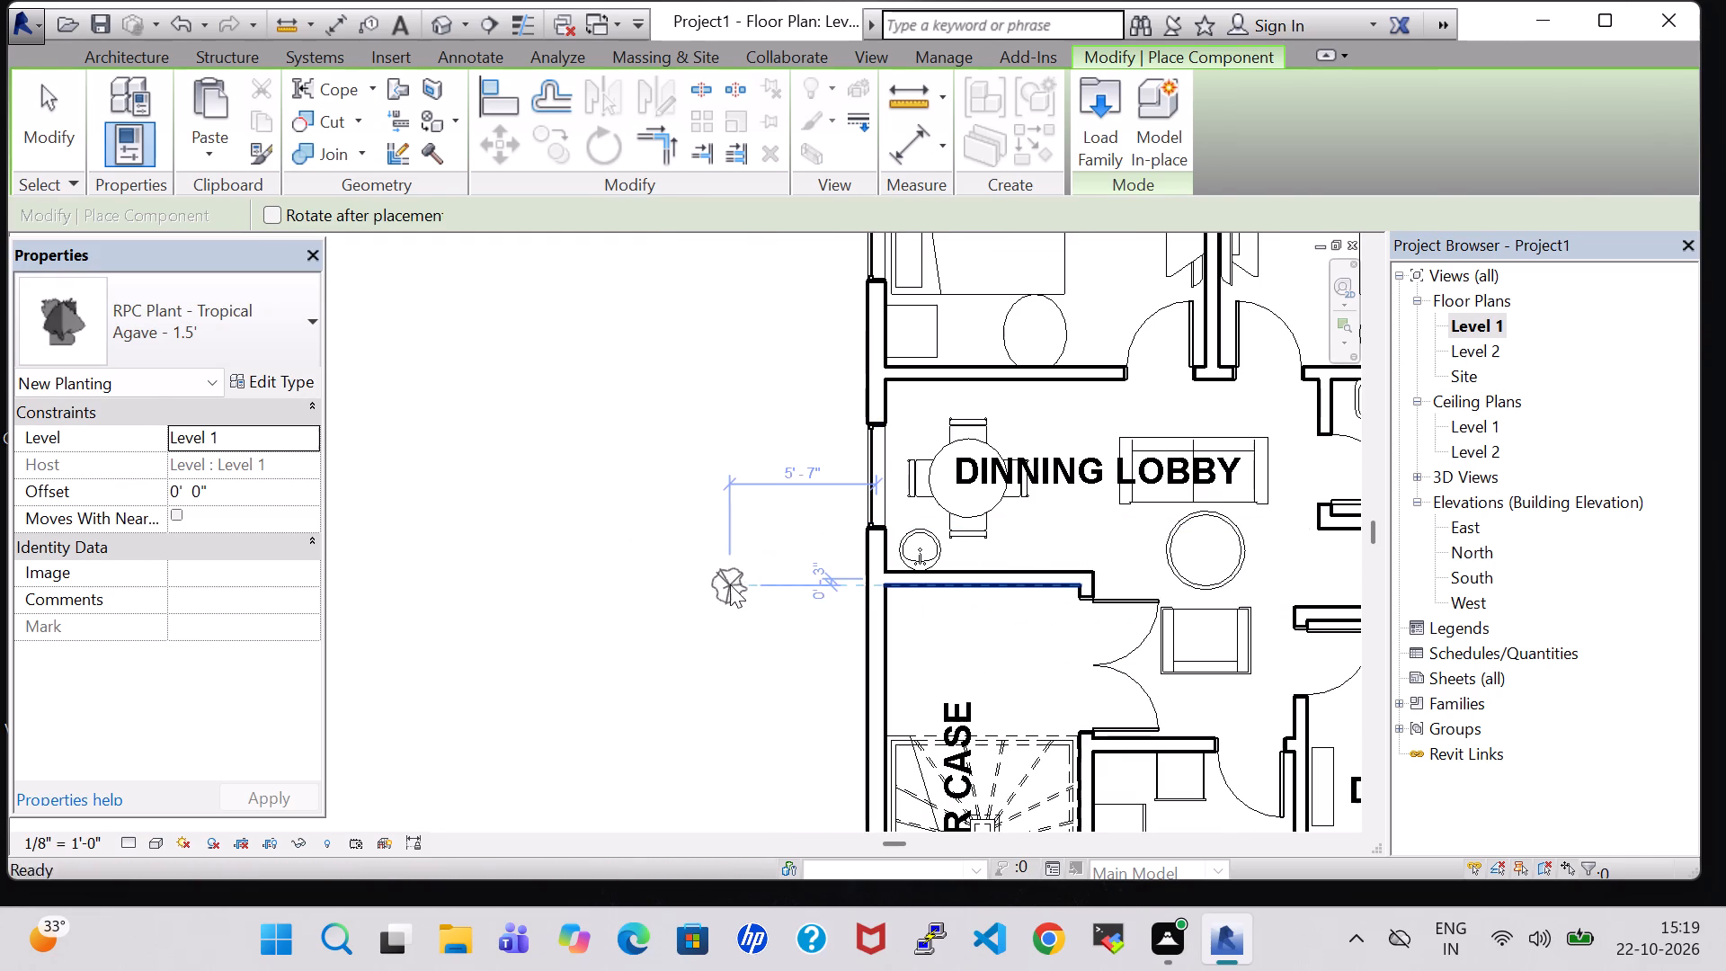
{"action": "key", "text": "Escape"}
Inspect the furnished bedrooms, dining lobby, staircase, verandah and front lawn from several angles in the 3D view.
{"action": "left_click", "coordinate": [440, 23]}
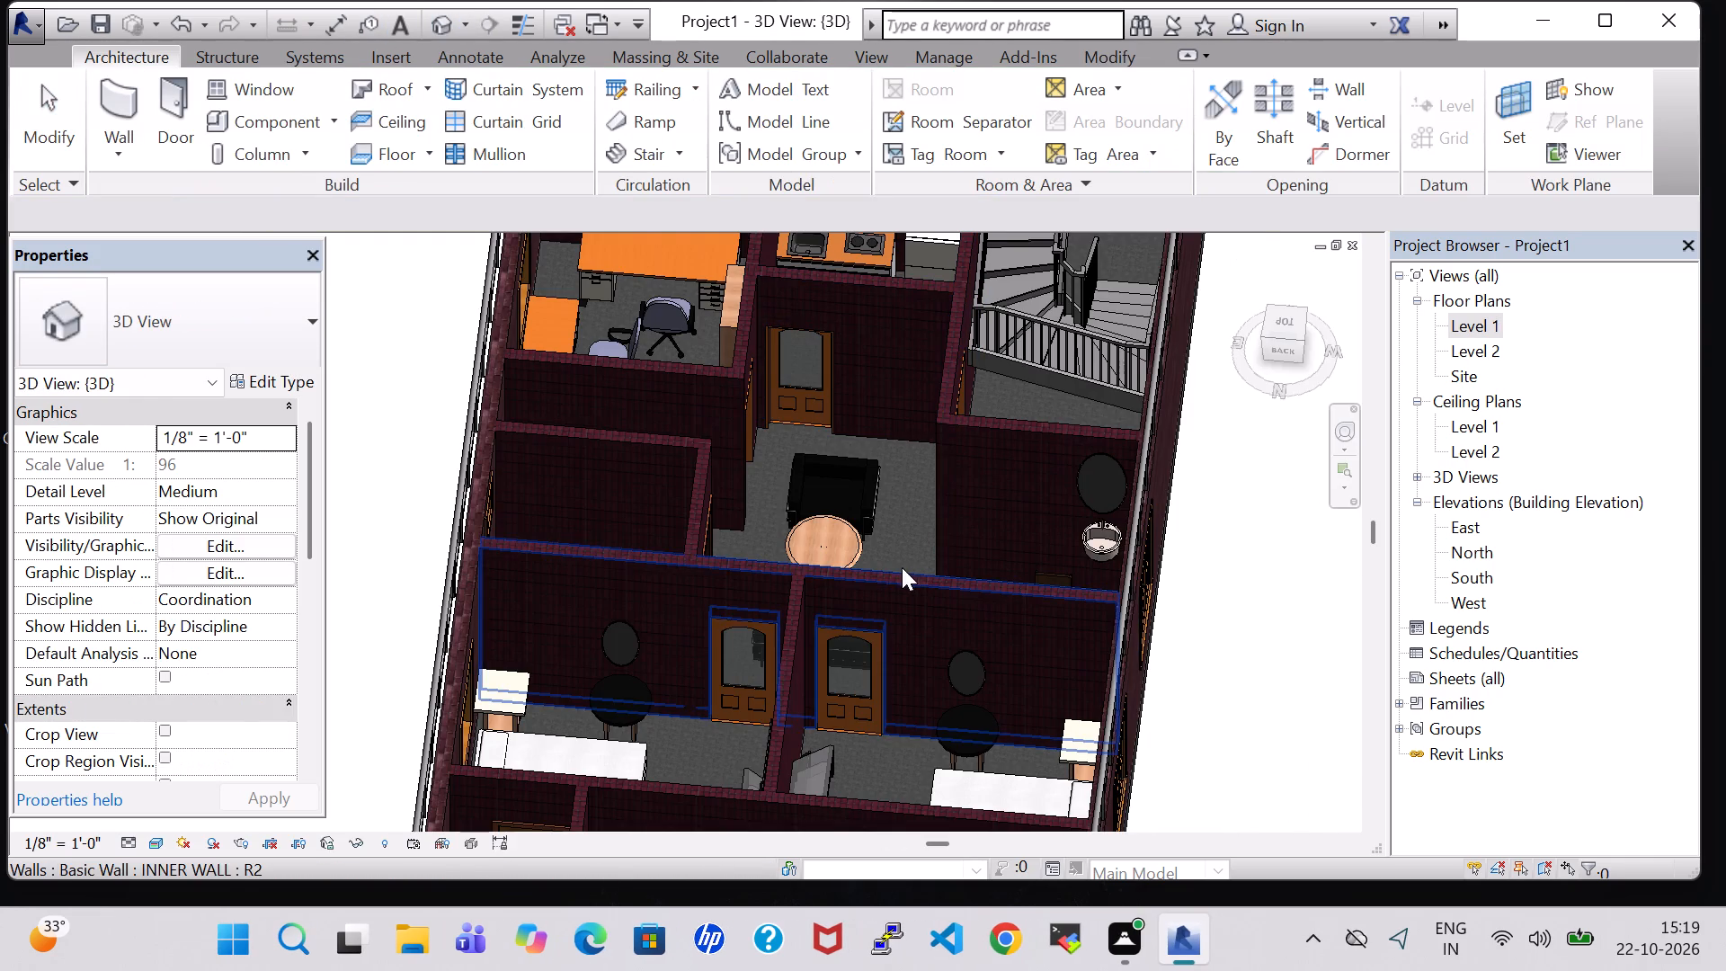
{"action": "left_click", "coordinate": [965, 739]}
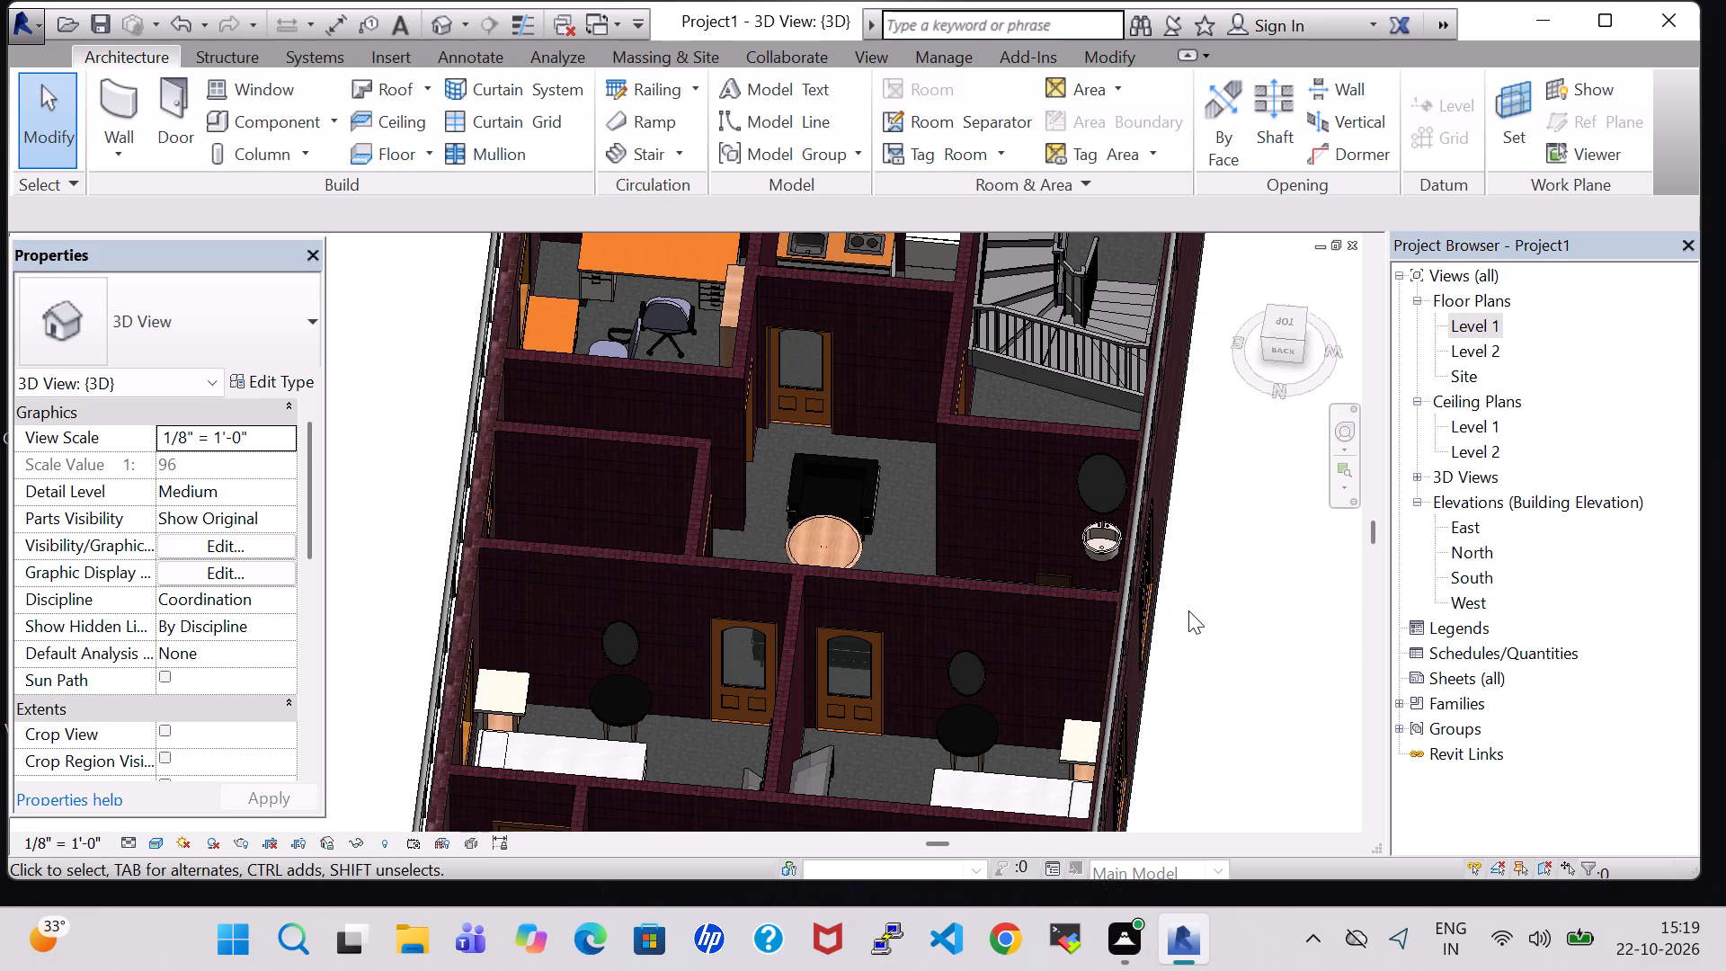
{"action": "middle_click_drag", "start_coordinate": [1272, 591], "coordinate": [1235, 815], "text": "shift"}
{"action": "middle_click_drag", "start_coordinate": [1205, 621], "coordinate": [1208, 678], "text": "shift"}
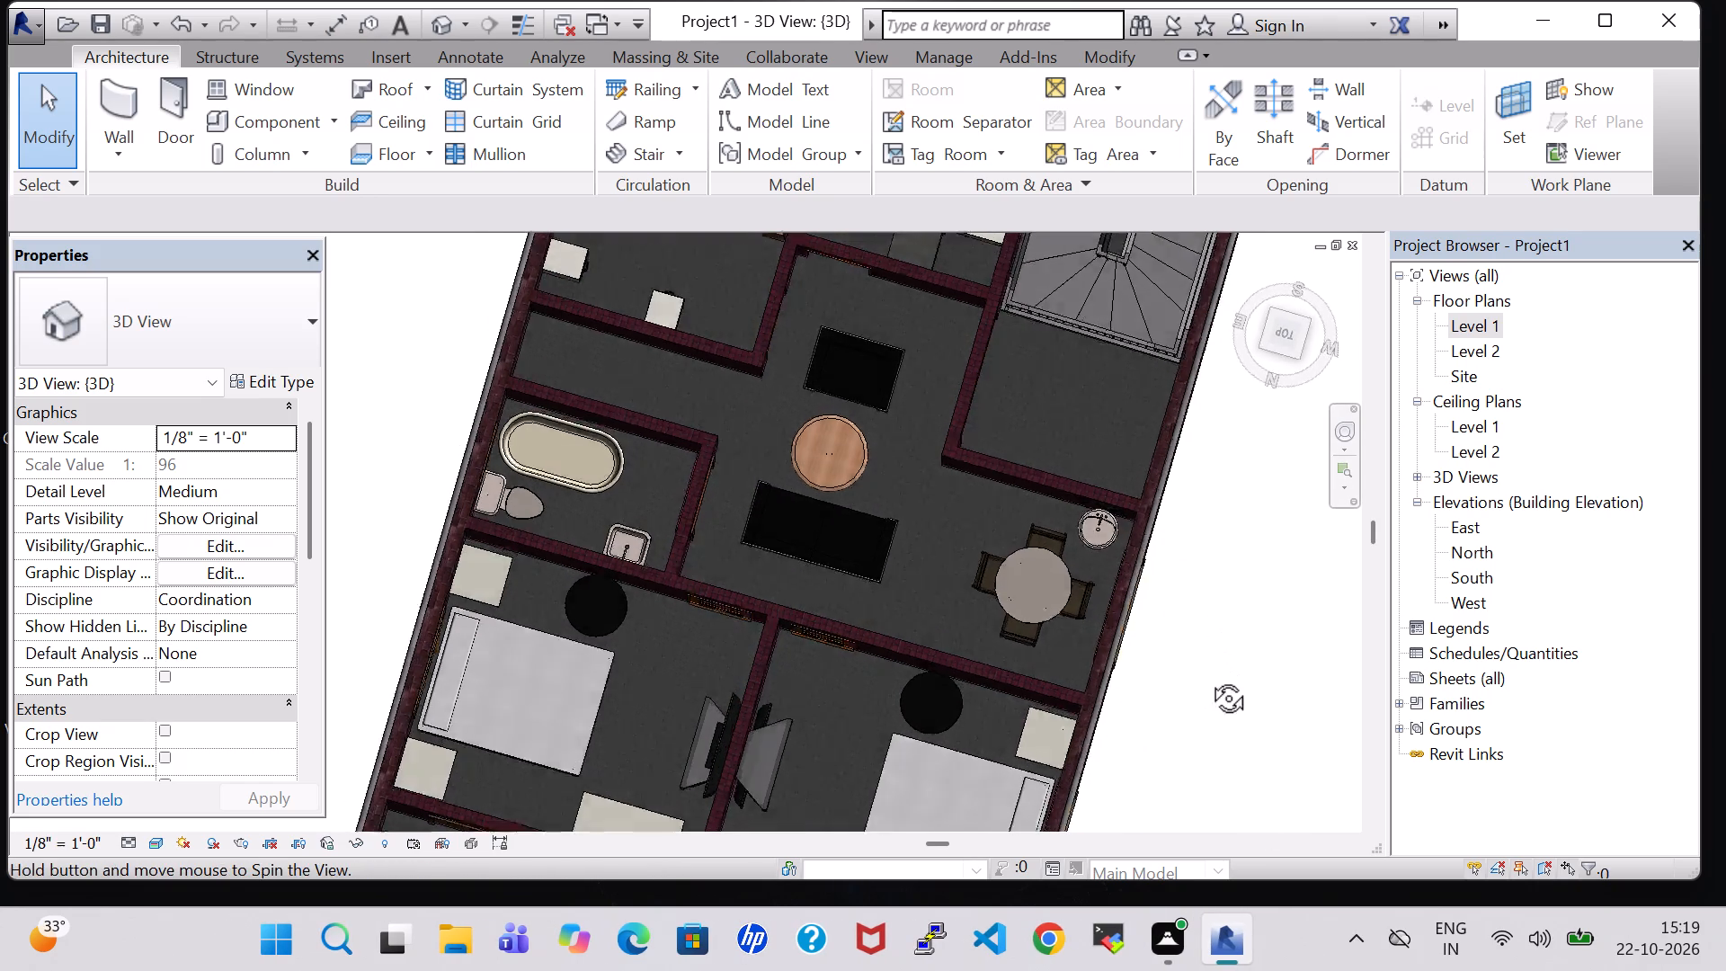
{"action": "middle_click_drag", "start_coordinate": [1208, 678], "coordinate": [1106, 641], "text": "shift"}
{"action": "middle_click_drag", "start_coordinate": [1131, 610], "coordinate": [1143, 604], "text": "shift"}
{"action": "middle_click_drag", "start_coordinate": [1143, 604], "coordinate": [1152, 602], "text": "shift"}
{"action": "middle_click_drag", "start_coordinate": [1105, 743], "coordinate": [1151, 618], "text": "shift"}
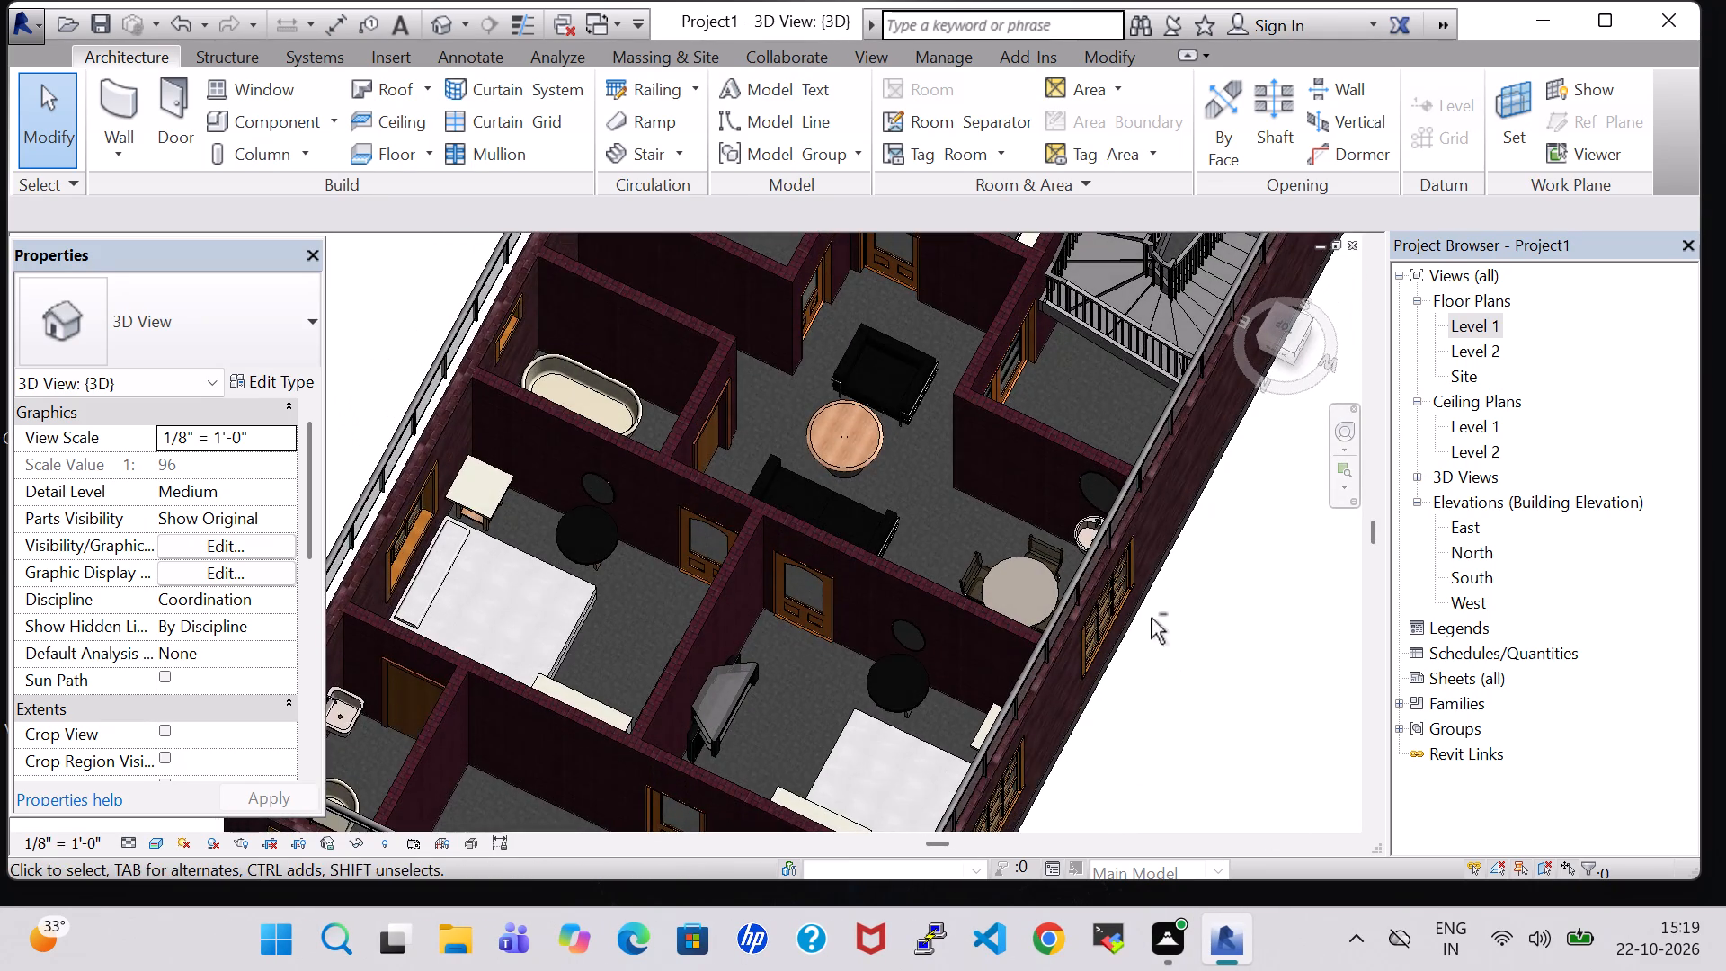
{"action": "middle_click_drag", "start_coordinate": [1143, 746], "coordinate": [1196, 642], "text": "shift"}
{"action": "middle_click_drag", "start_coordinate": [1192, 667], "coordinate": [1069, 717], "text": "shift"}
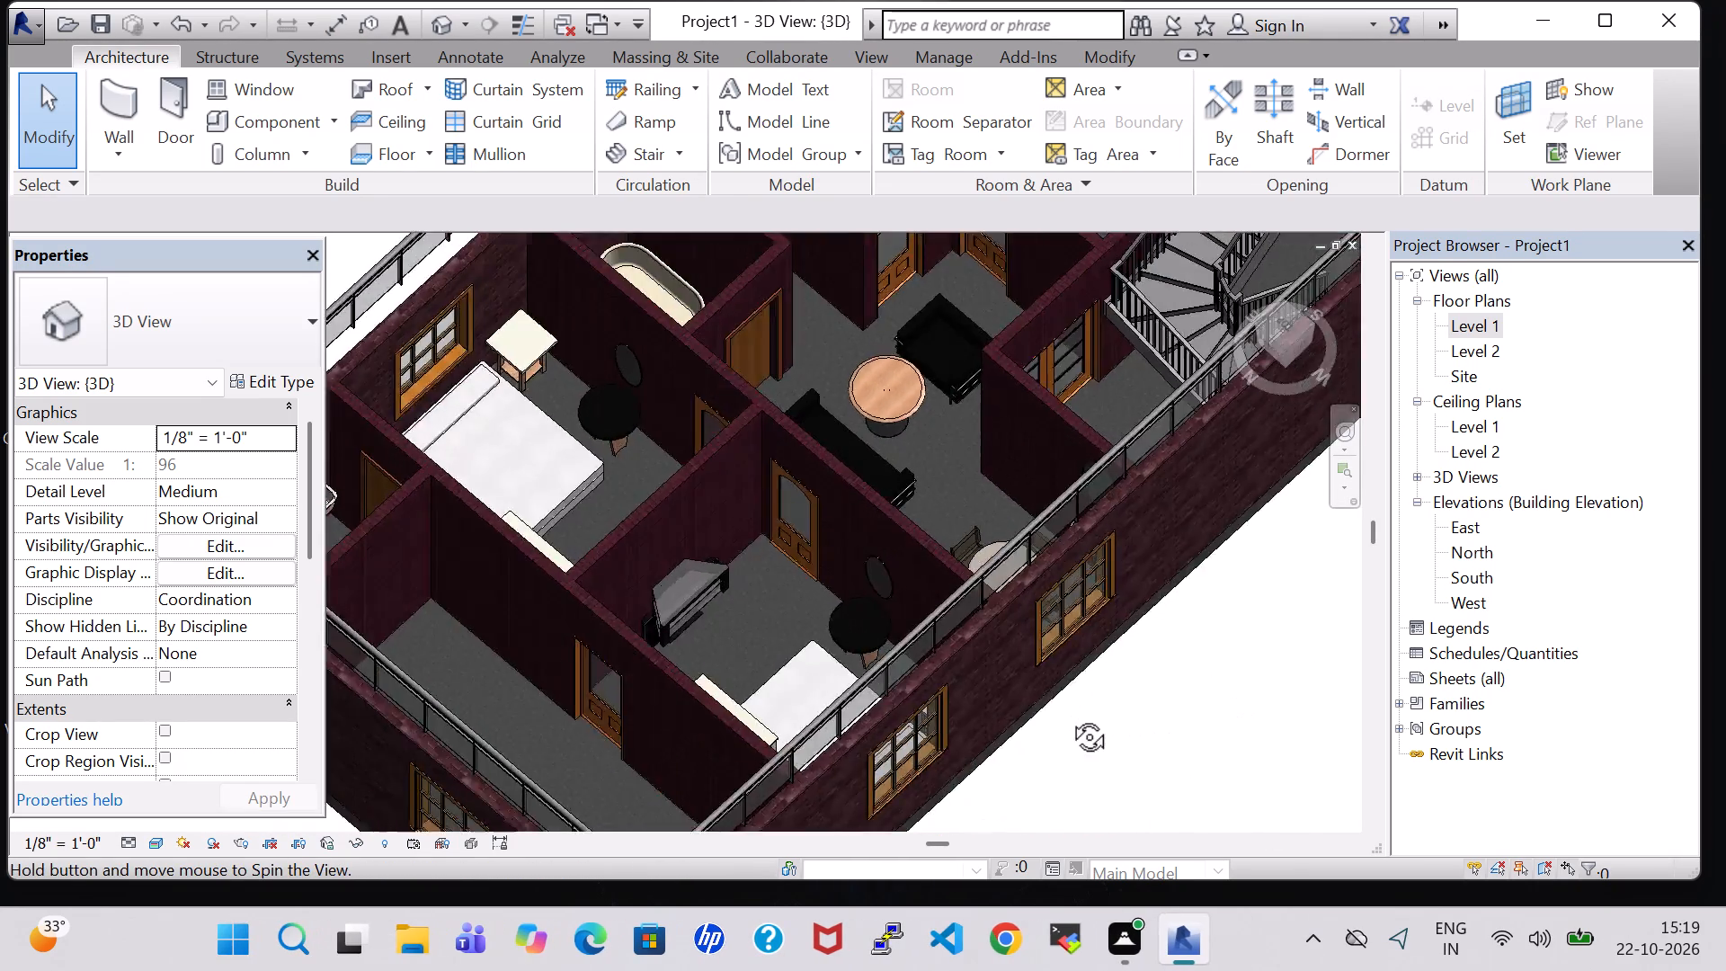
{"action": "middle_click_drag", "start_coordinate": [1069, 717], "coordinate": [1001, 695], "text": "shift"}
{"action": "middle_click", "coordinate": [1018, 687], "text": "shift"}
{"action": "middle_click_drag", "start_coordinate": [967, 752], "coordinate": [972, 751], "text": "shift"}
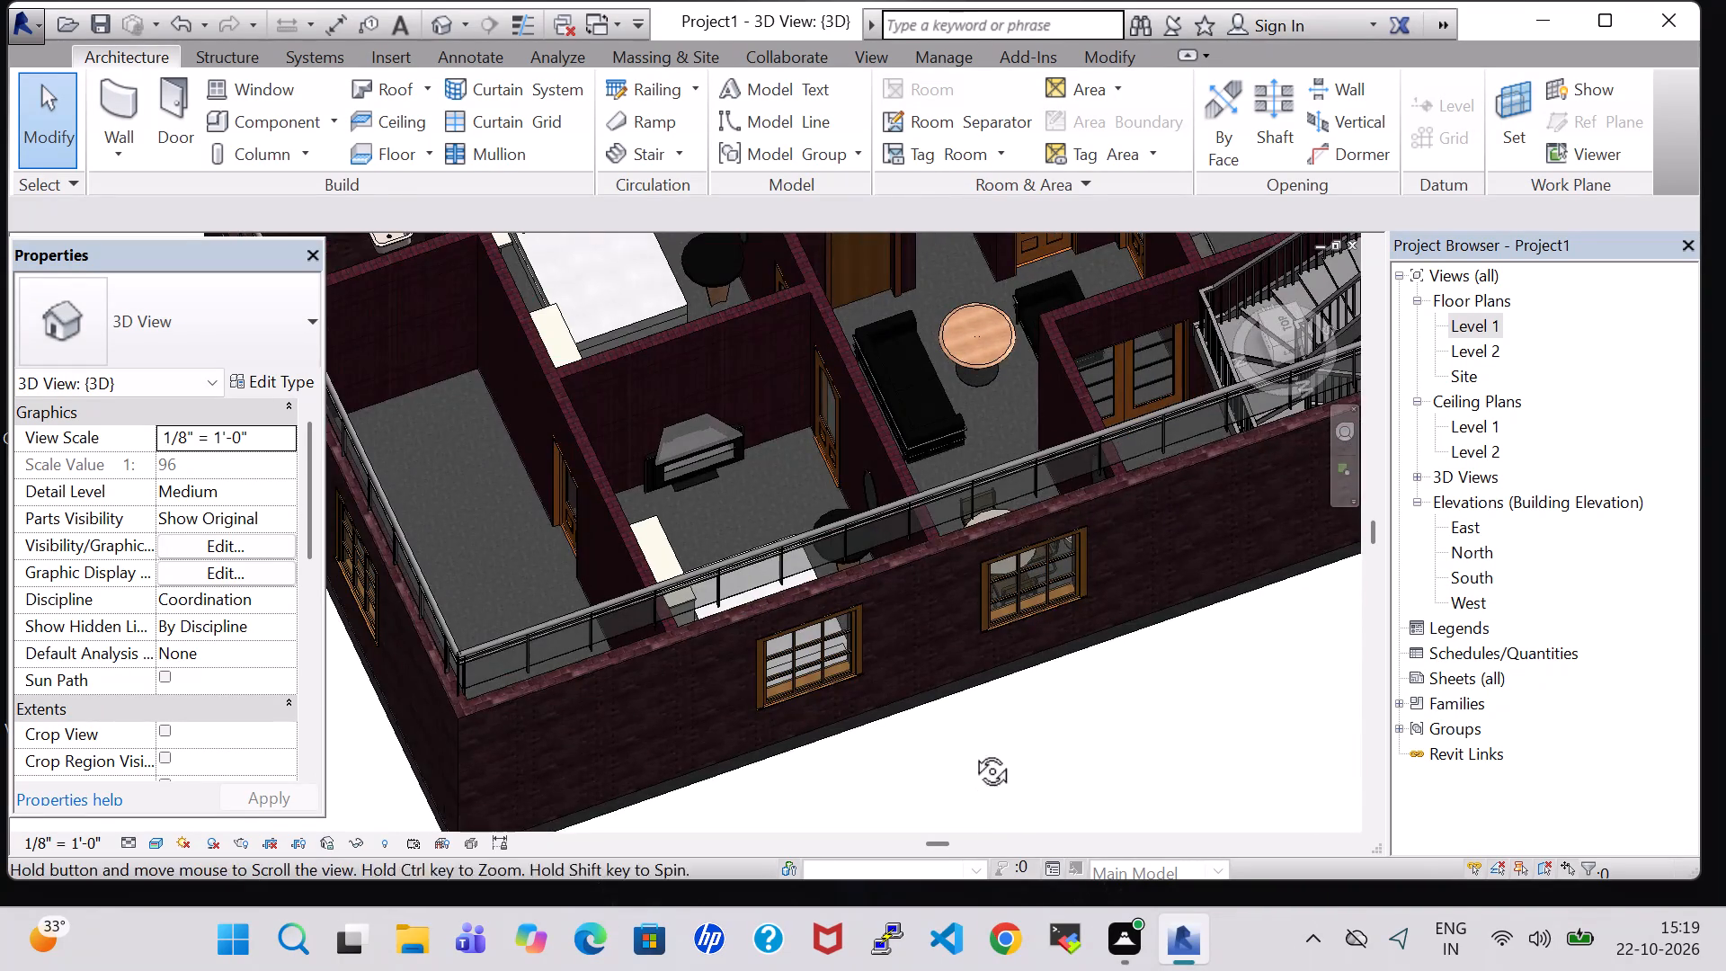
{"action": "middle_click_drag", "start_coordinate": [972, 751], "coordinate": [1136, 684], "text": "shift"}
{"action": "middle_click_drag", "start_coordinate": [376, 457], "coordinate": [770, 519], "text": "shift"}
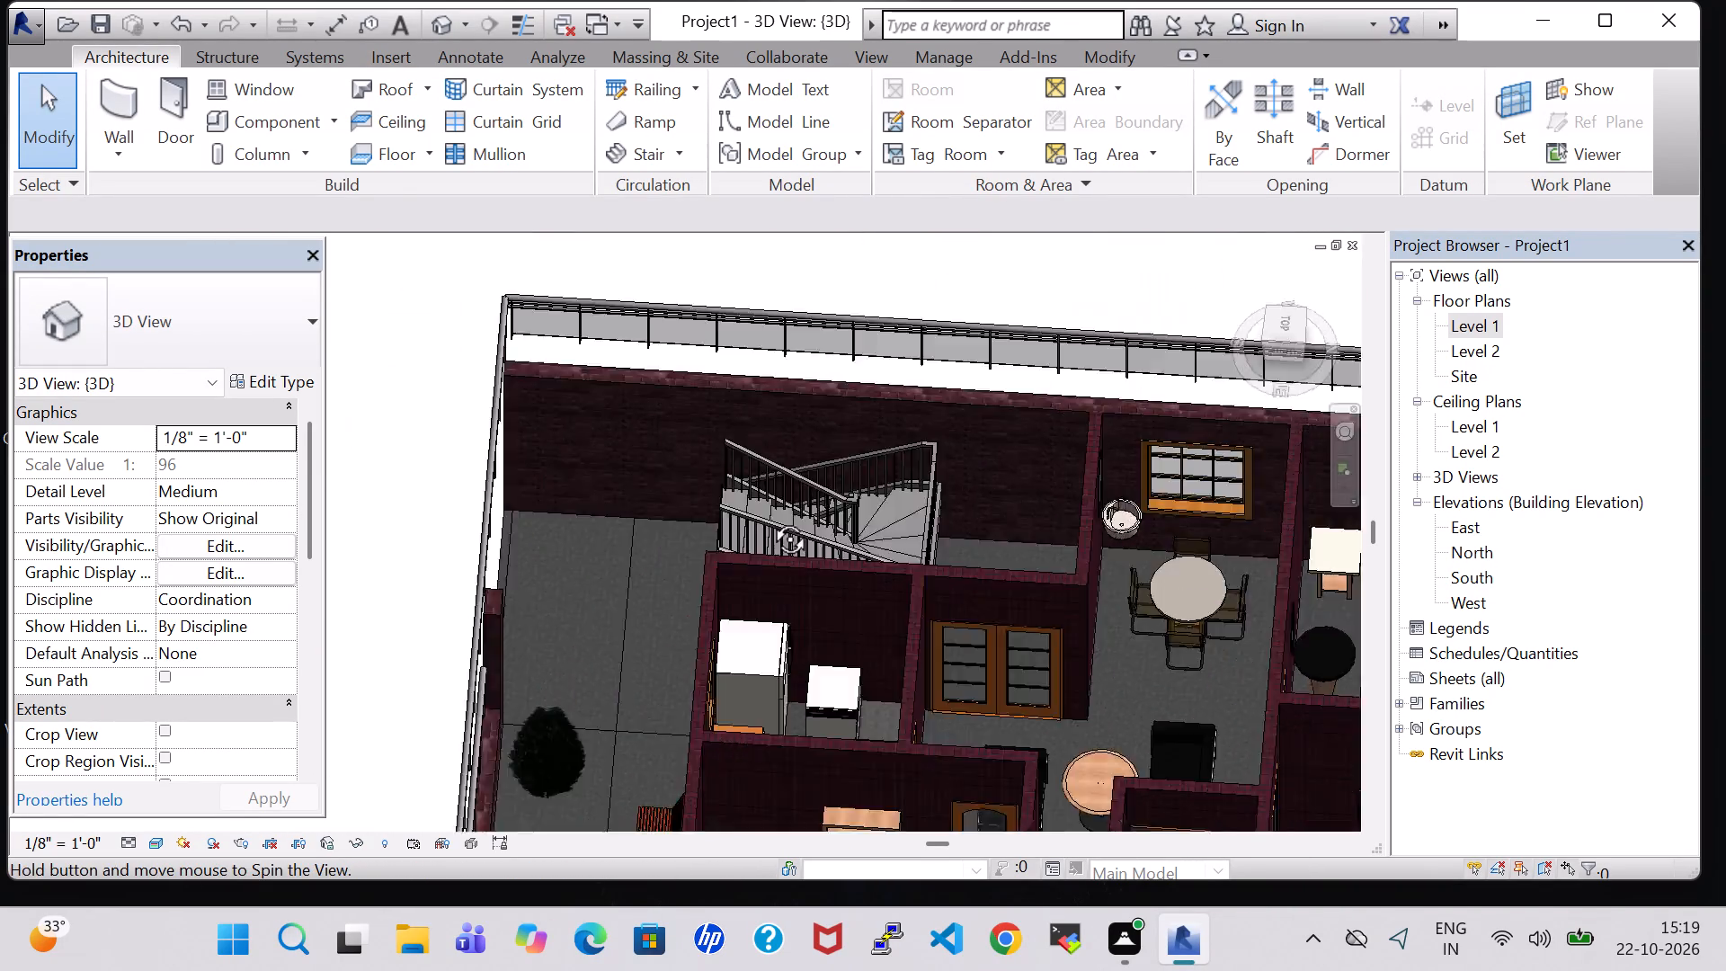
{"action": "middle_click_drag", "start_coordinate": [770, 519], "coordinate": [953, 447], "text": "shift"}
{"action": "middle_click_drag", "start_coordinate": [814, 448], "coordinate": [444, 430]}
{"action": "scroll", "coordinate": [474, 437], "scroll_direction": "down", "scroll_amount": 2}
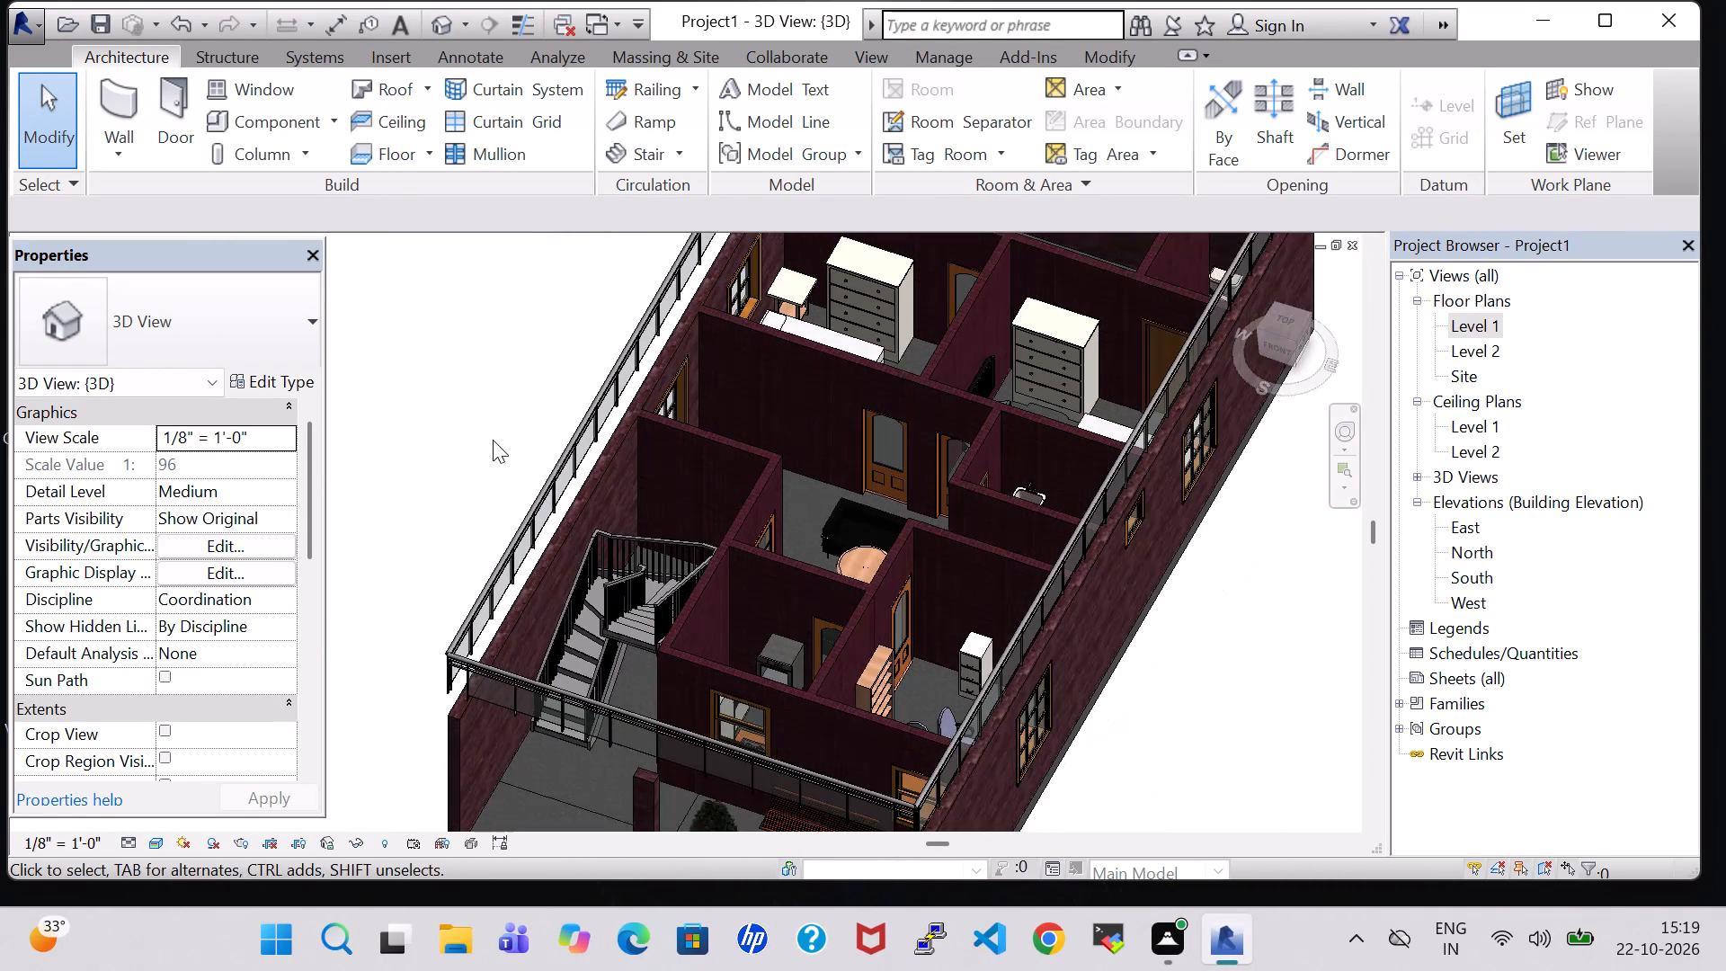
{"action": "middle_click_drag", "start_coordinate": [1154, 688], "coordinate": [1205, 552], "text": "shift"}
{"action": "middle_click_drag", "start_coordinate": [1184, 664], "coordinate": [1193, 629]}
{"action": "scroll", "coordinate": [1193, 629], "scroll_direction": "up", "scroll_amount": 1}
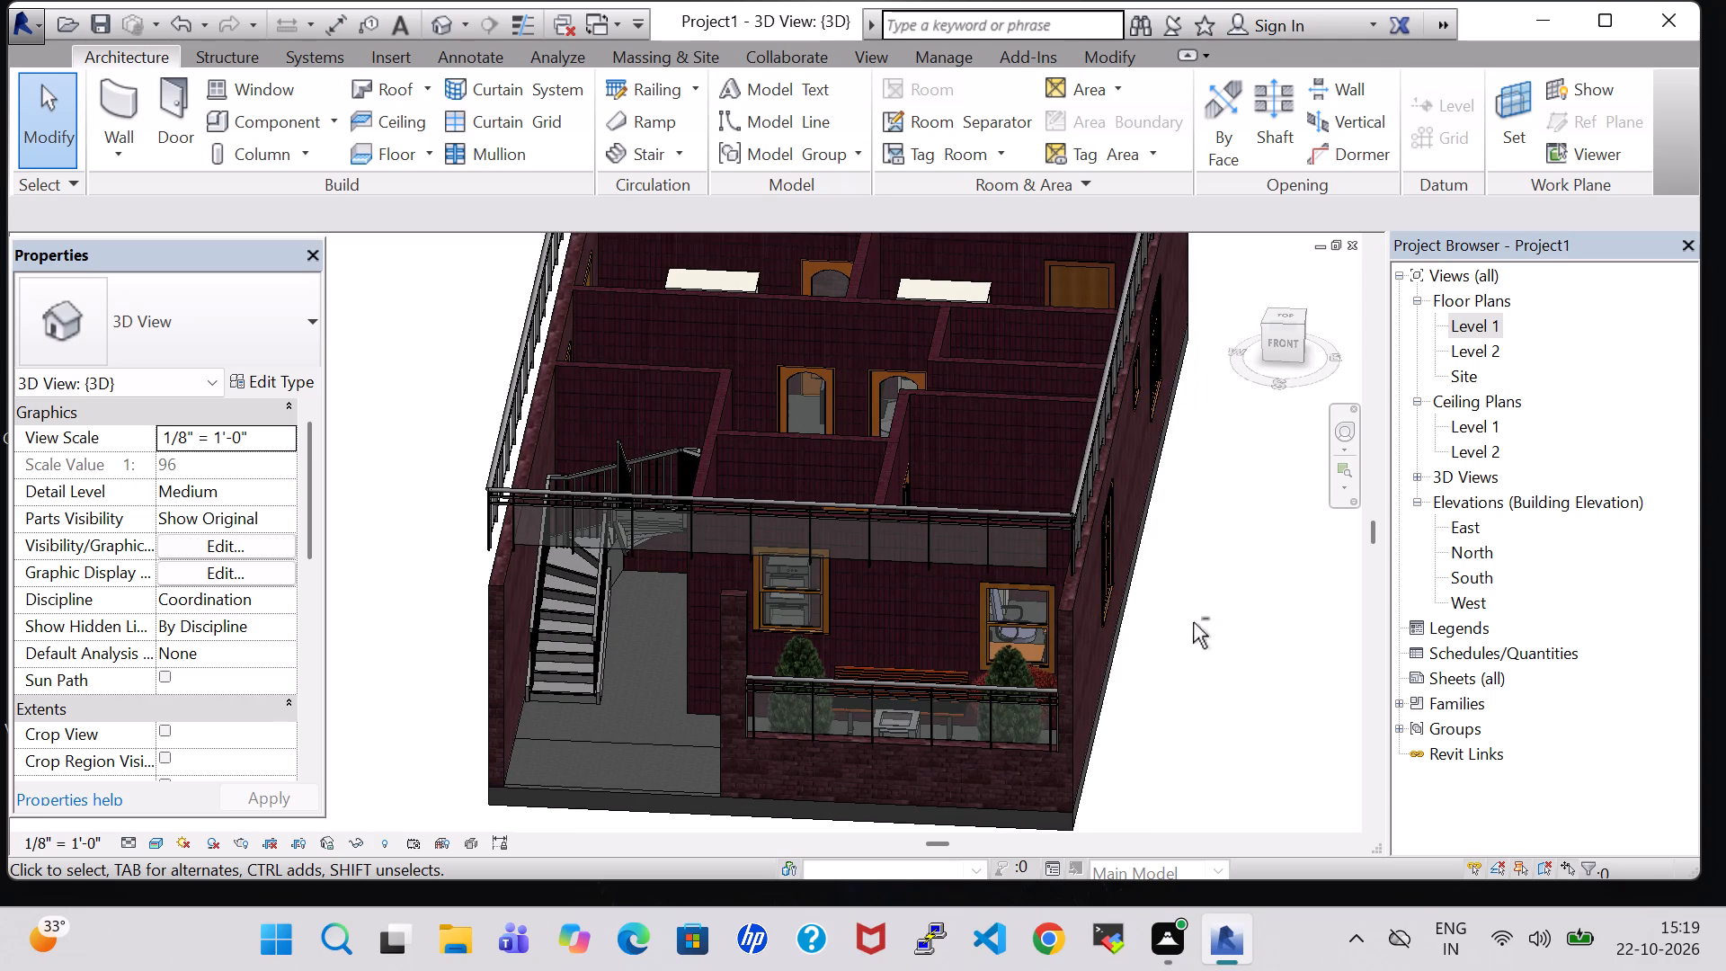
{"action": "middle_click_drag", "start_coordinate": [1193, 622], "coordinate": [1195, 753], "text": "shift"}
{"action": "middle_click_drag", "start_coordinate": [1195, 753], "coordinate": [1209, 637]}
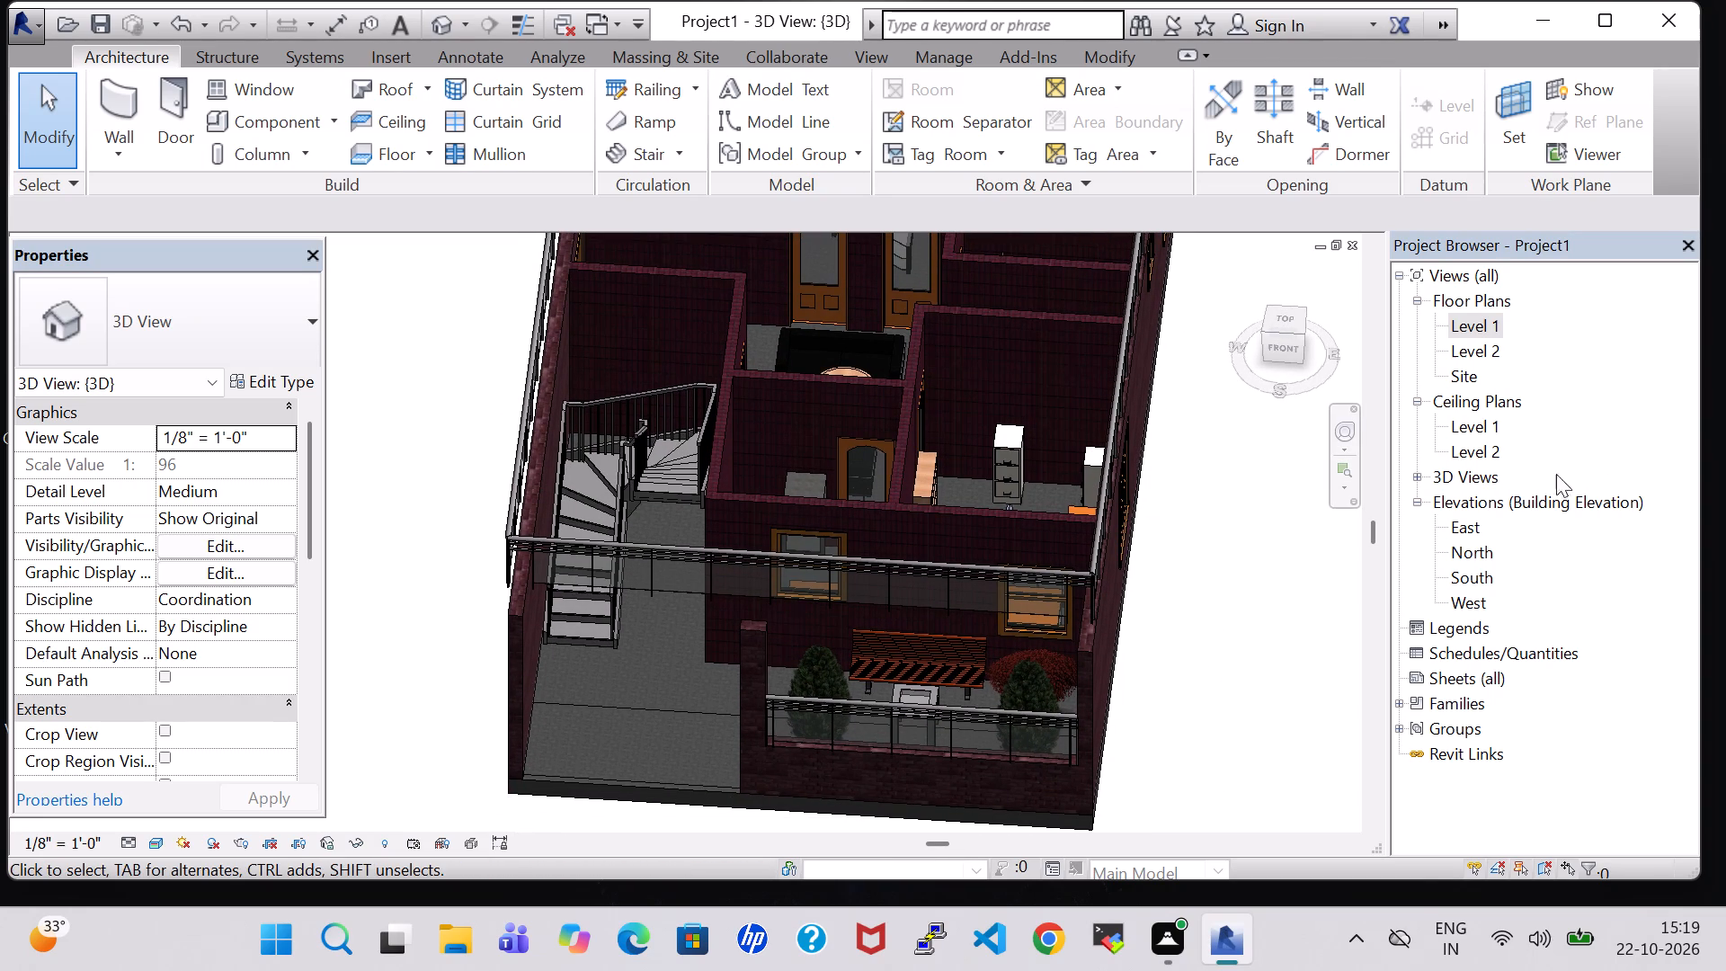
Open the Level 1 floor plan and examine the overall room and furniture layout.
{"action": "double_click", "coordinate": [1481, 327]}
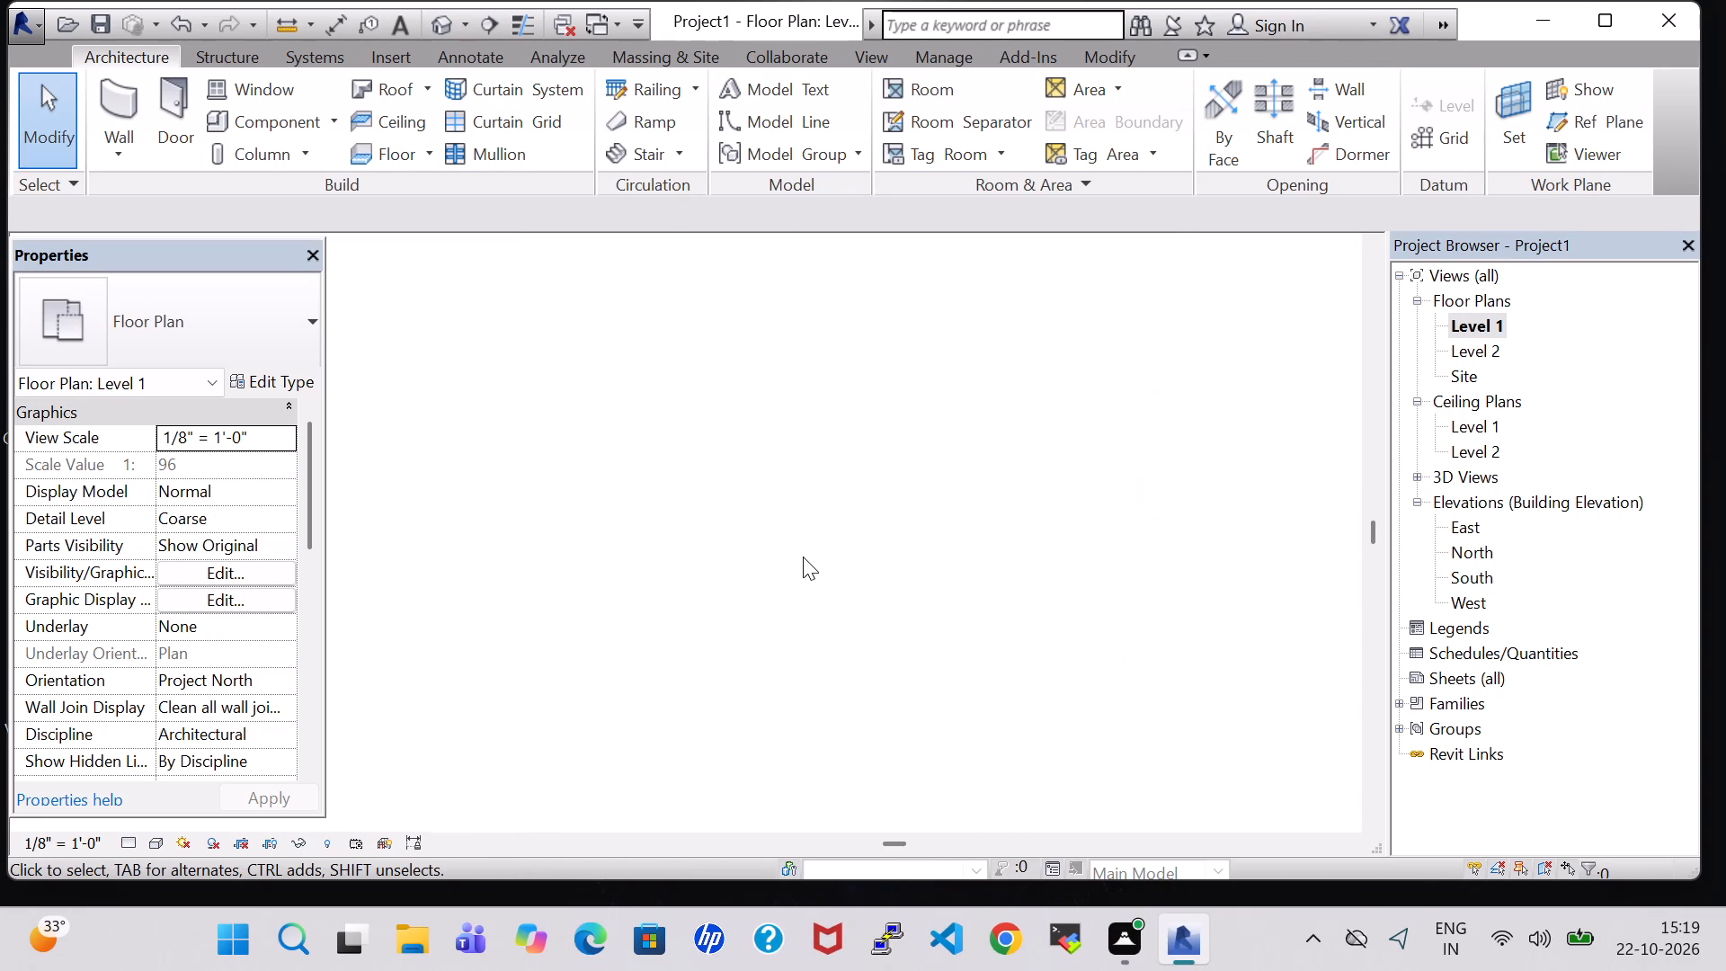
{"action": "scroll", "coordinate": [803, 558], "scroll_direction": "down", "scroll_amount": 4}
{"action": "middle_click_drag", "start_coordinate": [701, 565], "coordinate": [595, 550]}
{"action": "scroll", "coordinate": [595, 550], "scroll_direction": "down", "scroll_amount": 1}
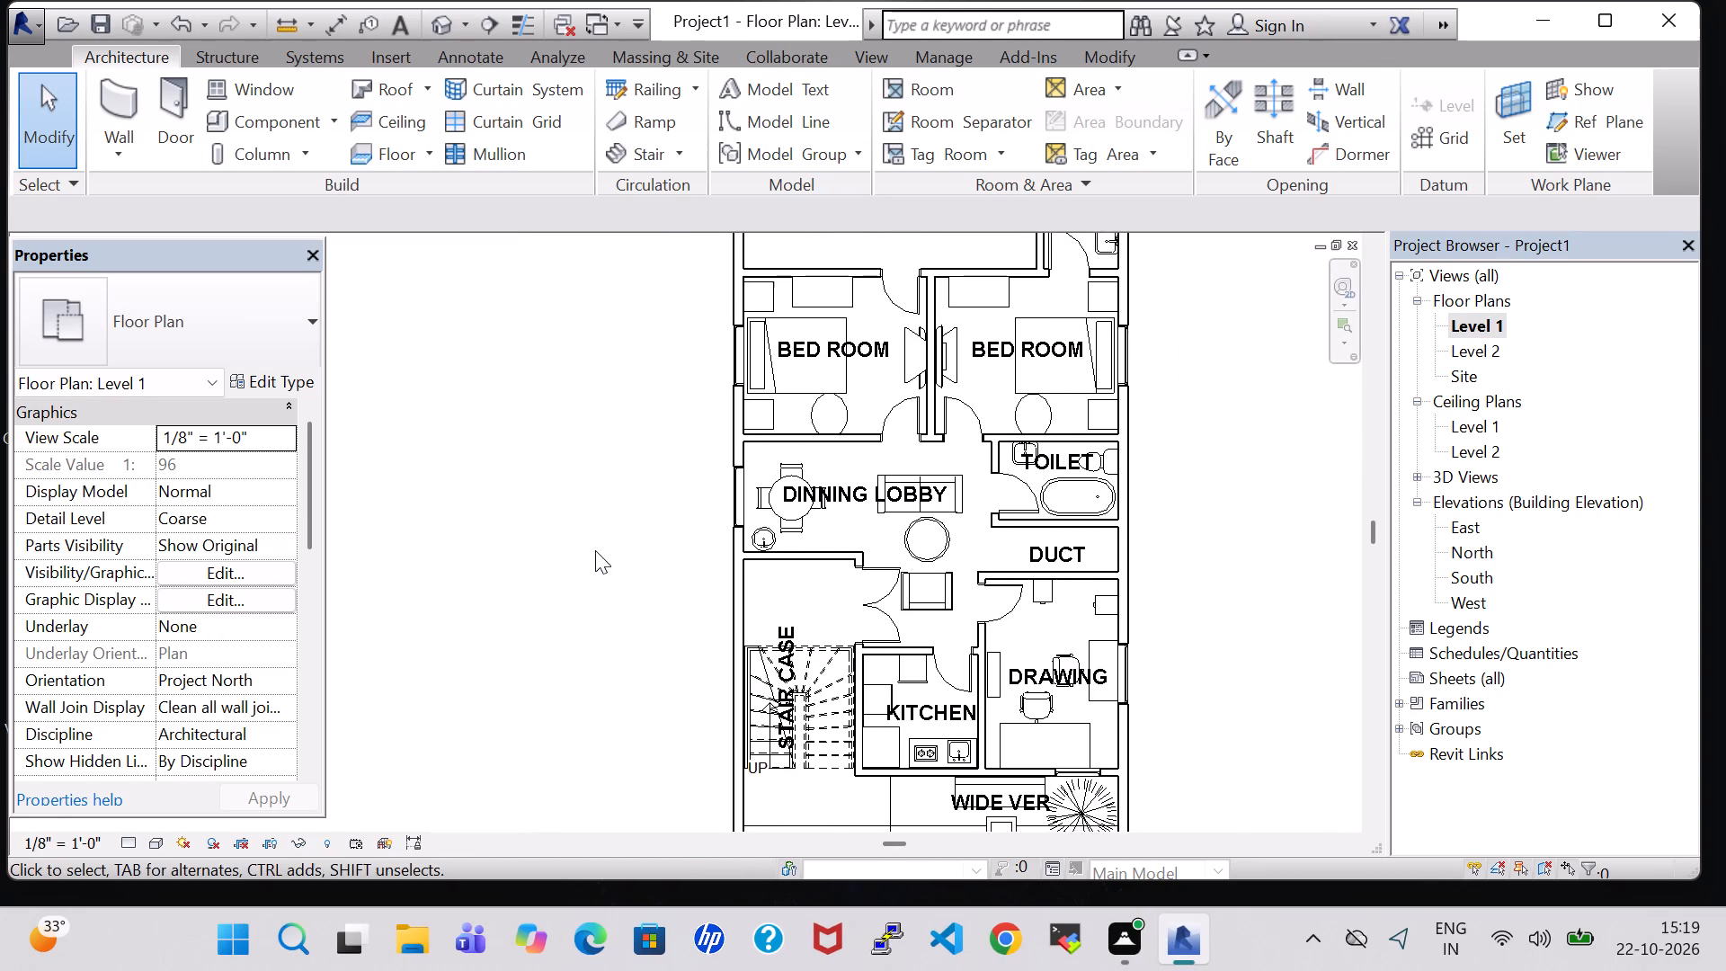
{"action": "middle_click_drag", "start_coordinate": [1221, 511], "coordinate": [1161, 494]}
{"action": "scroll", "coordinate": [1160, 490], "scroll_direction": "down", "scroll_amount": 1}
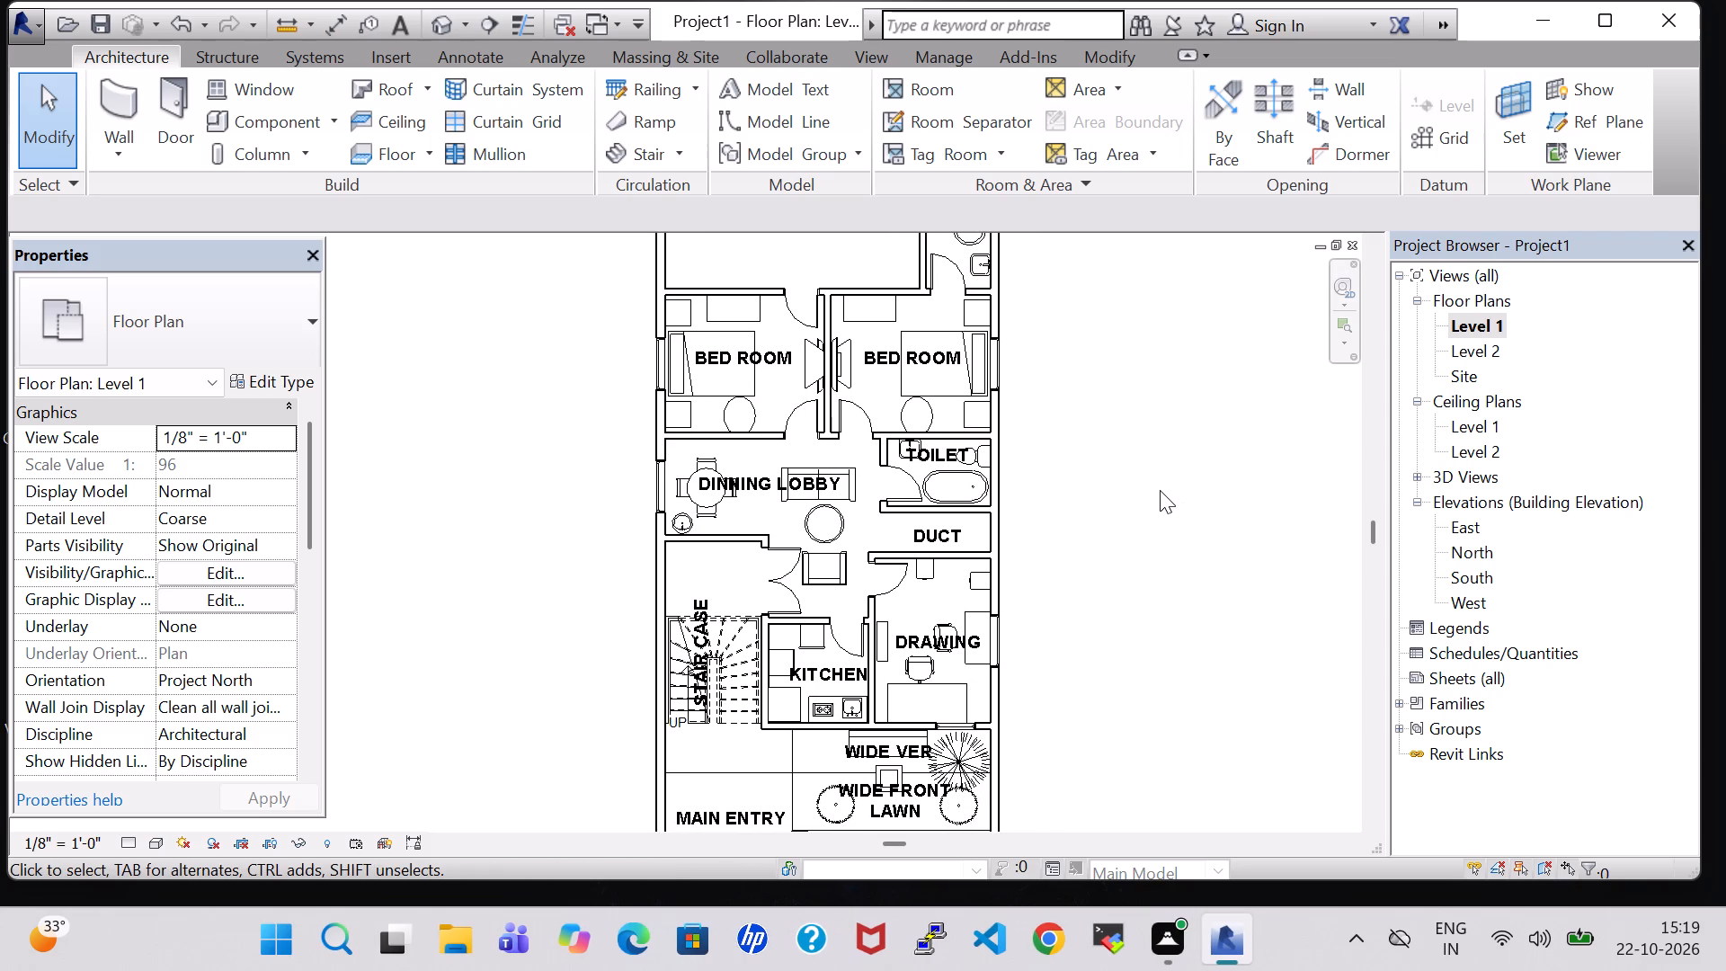
{"action": "middle_click_drag", "start_coordinate": [1139, 514], "coordinate": [1101, 513]}
{"action": "scroll", "coordinate": [1099, 513], "scroll_direction": "down", "scroll_amount": 1}
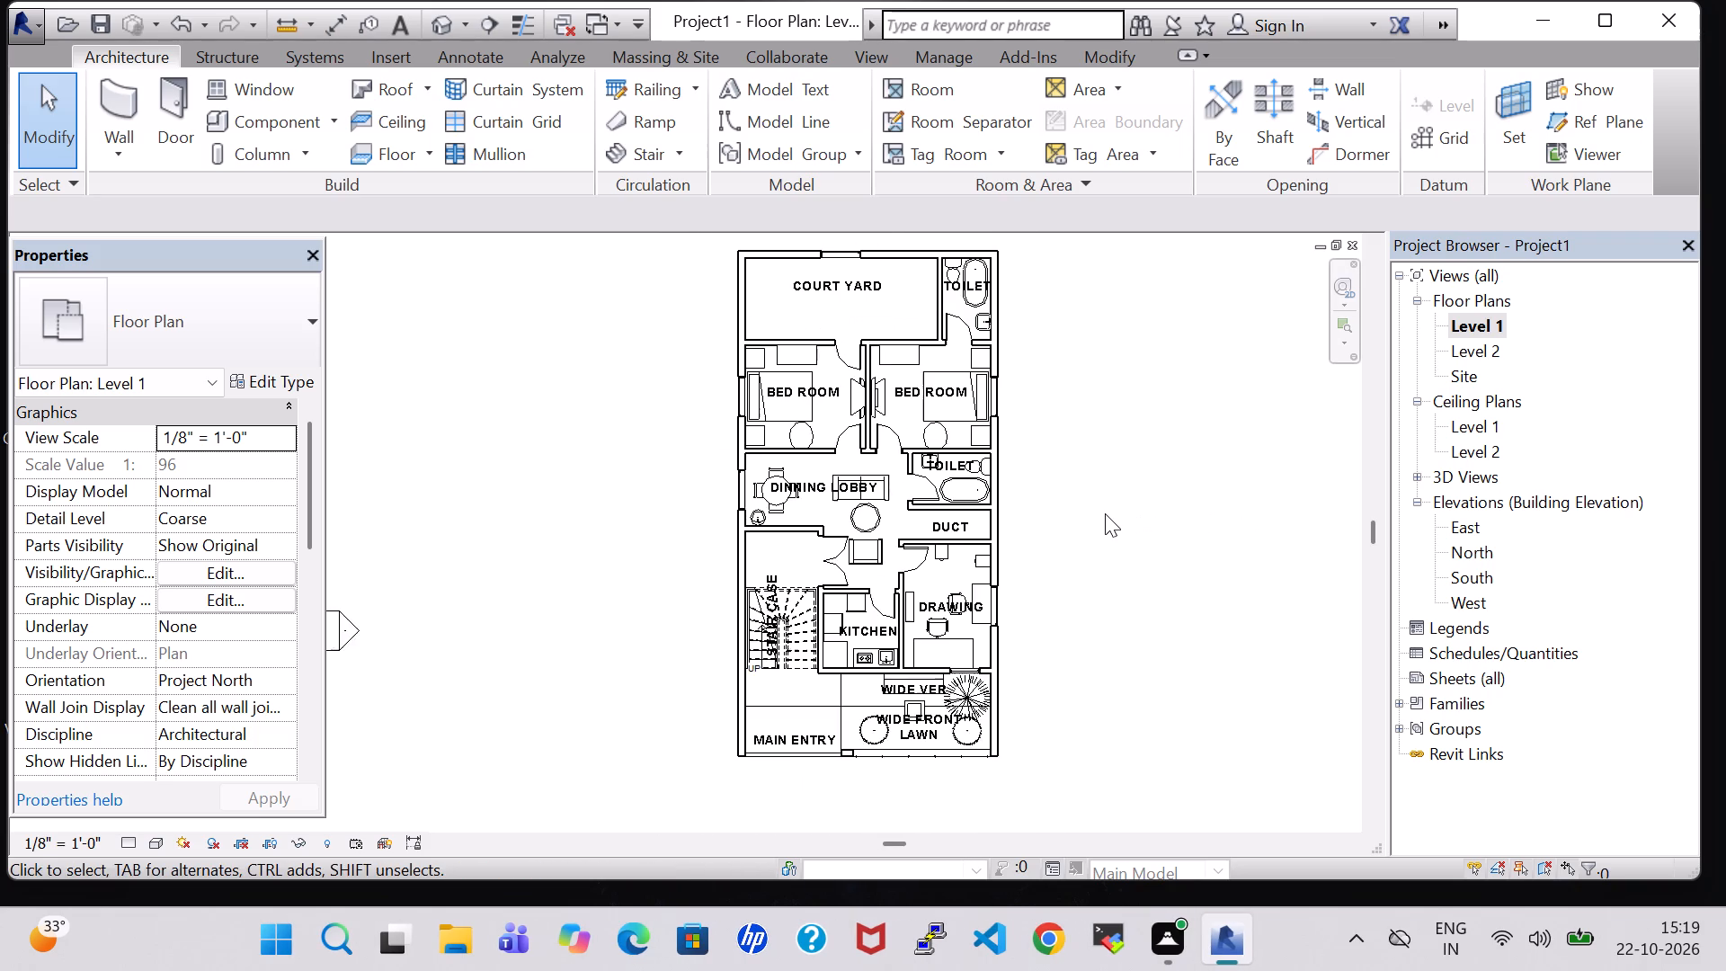
{"action": "middle_click_drag", "start_coordinate": [1107, 514], "coordinate": [1082, 530]}
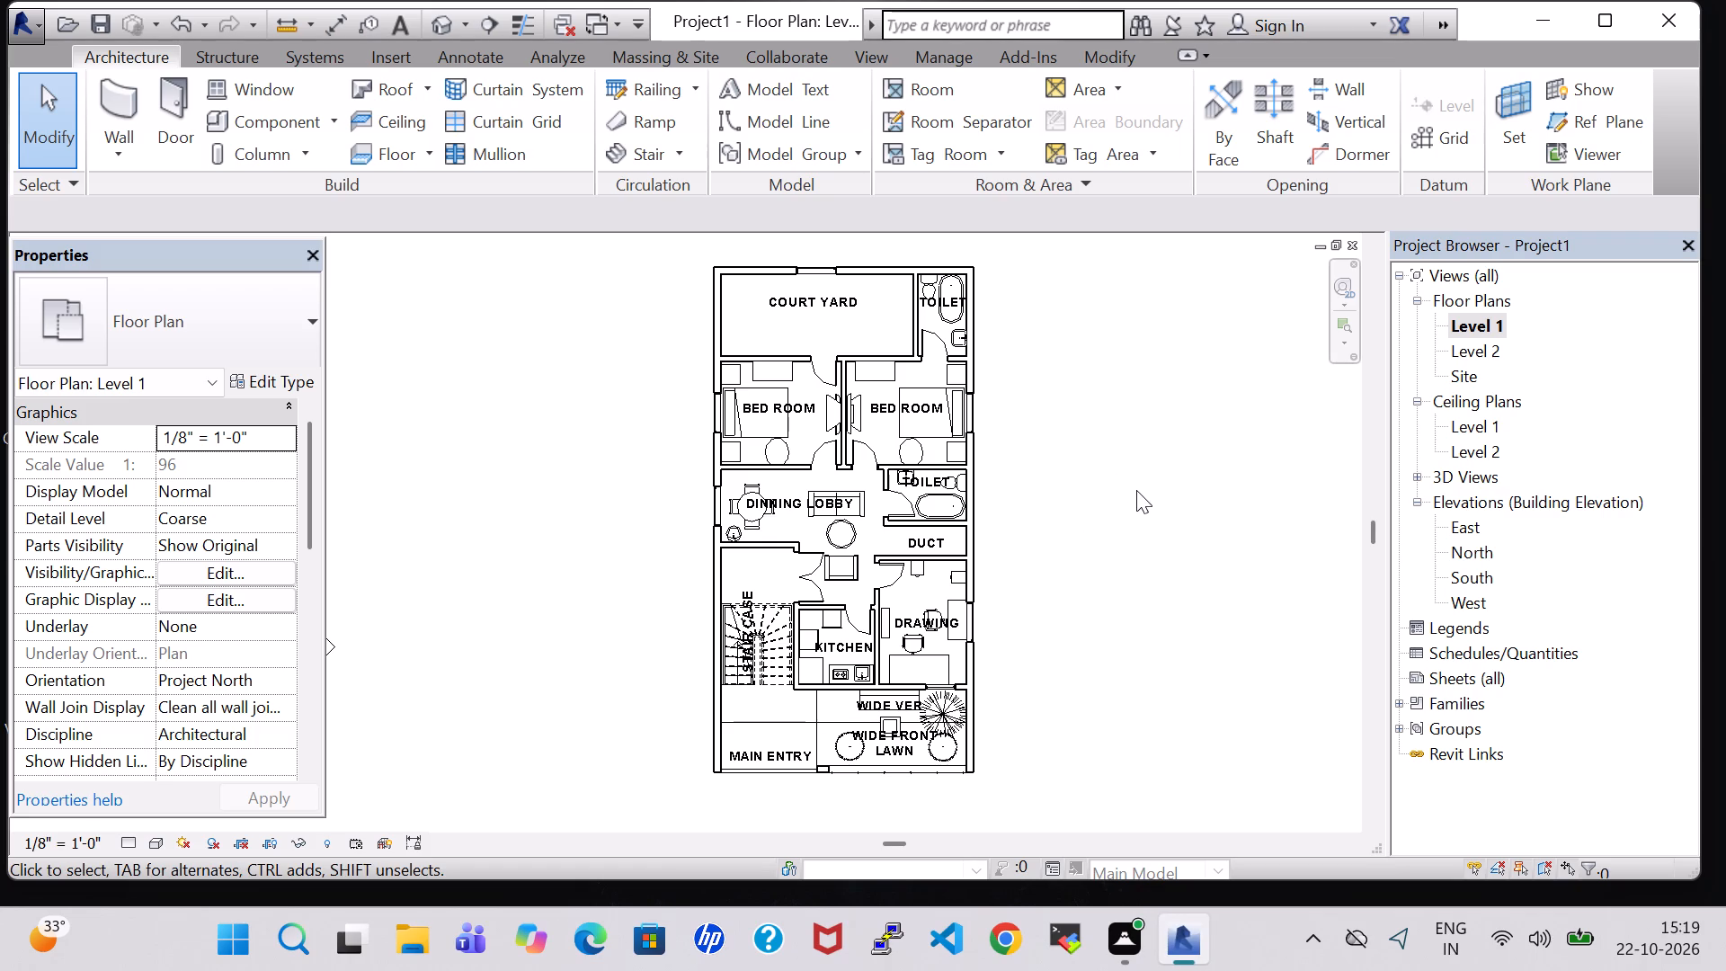
{"action": "scroll", "coordinate": [954, 728], "scroll_direction": "up", "scroll_amount": 2}
{"action": "left_click", "coordinate": [1171, 619]}
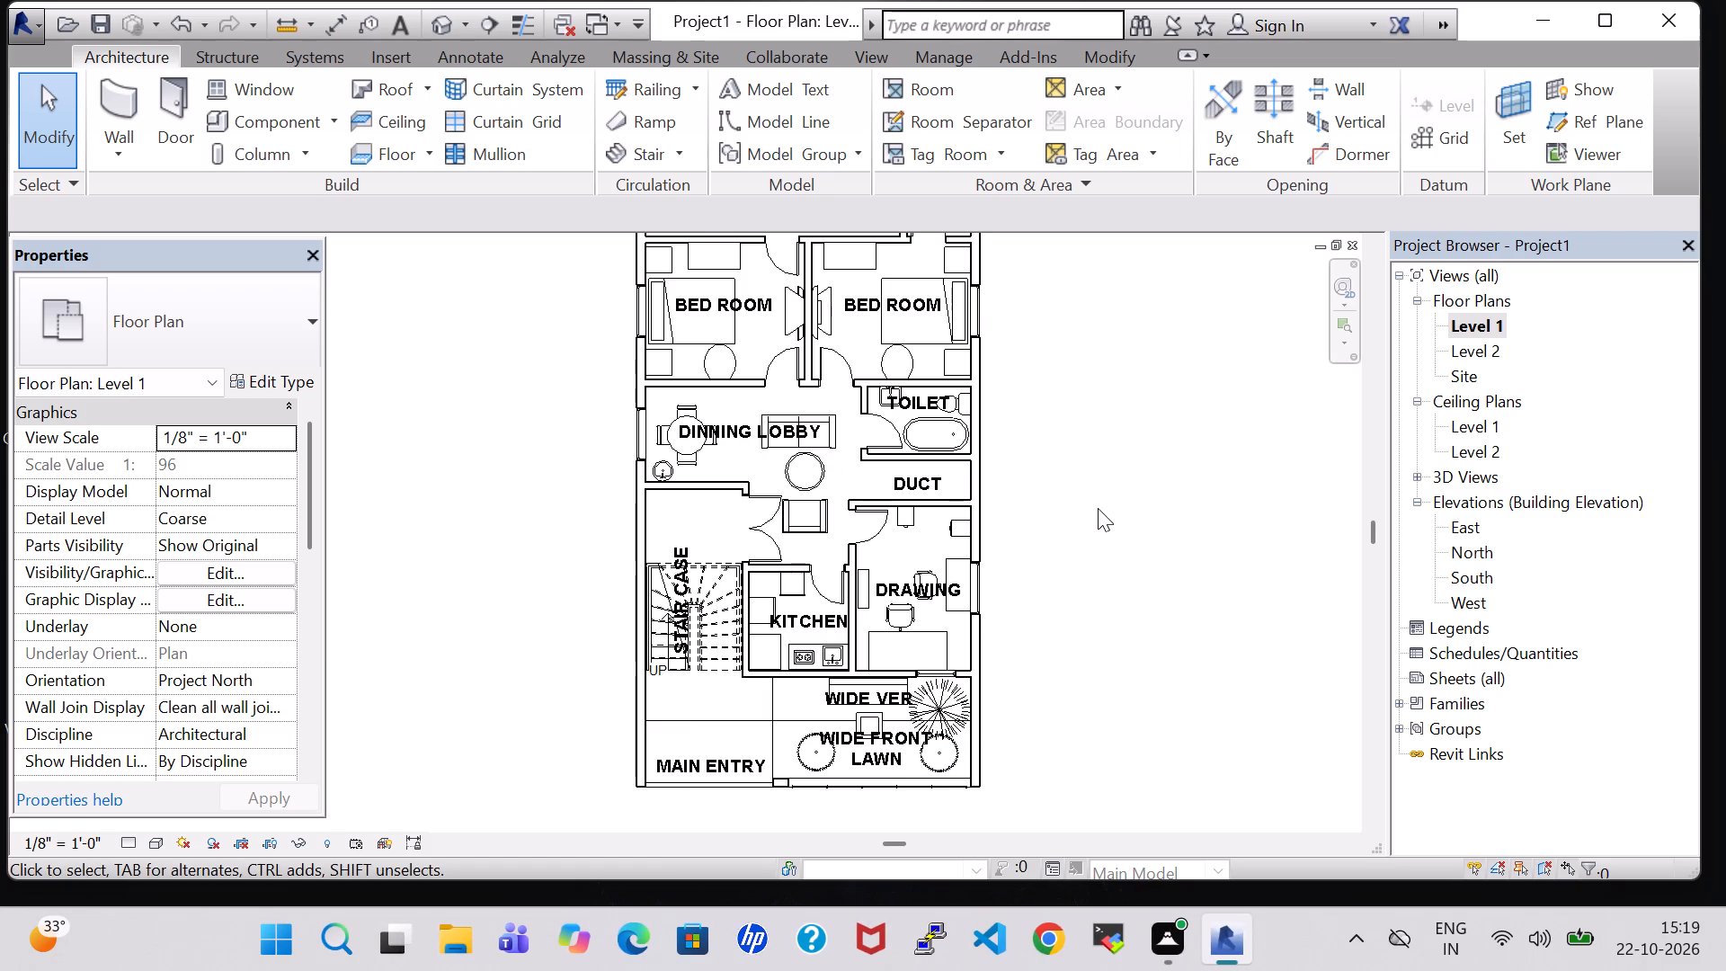
{"action": "middle_click_drag", "start_coordinate": [1098, 508], "coordinate": [1104, 560]}
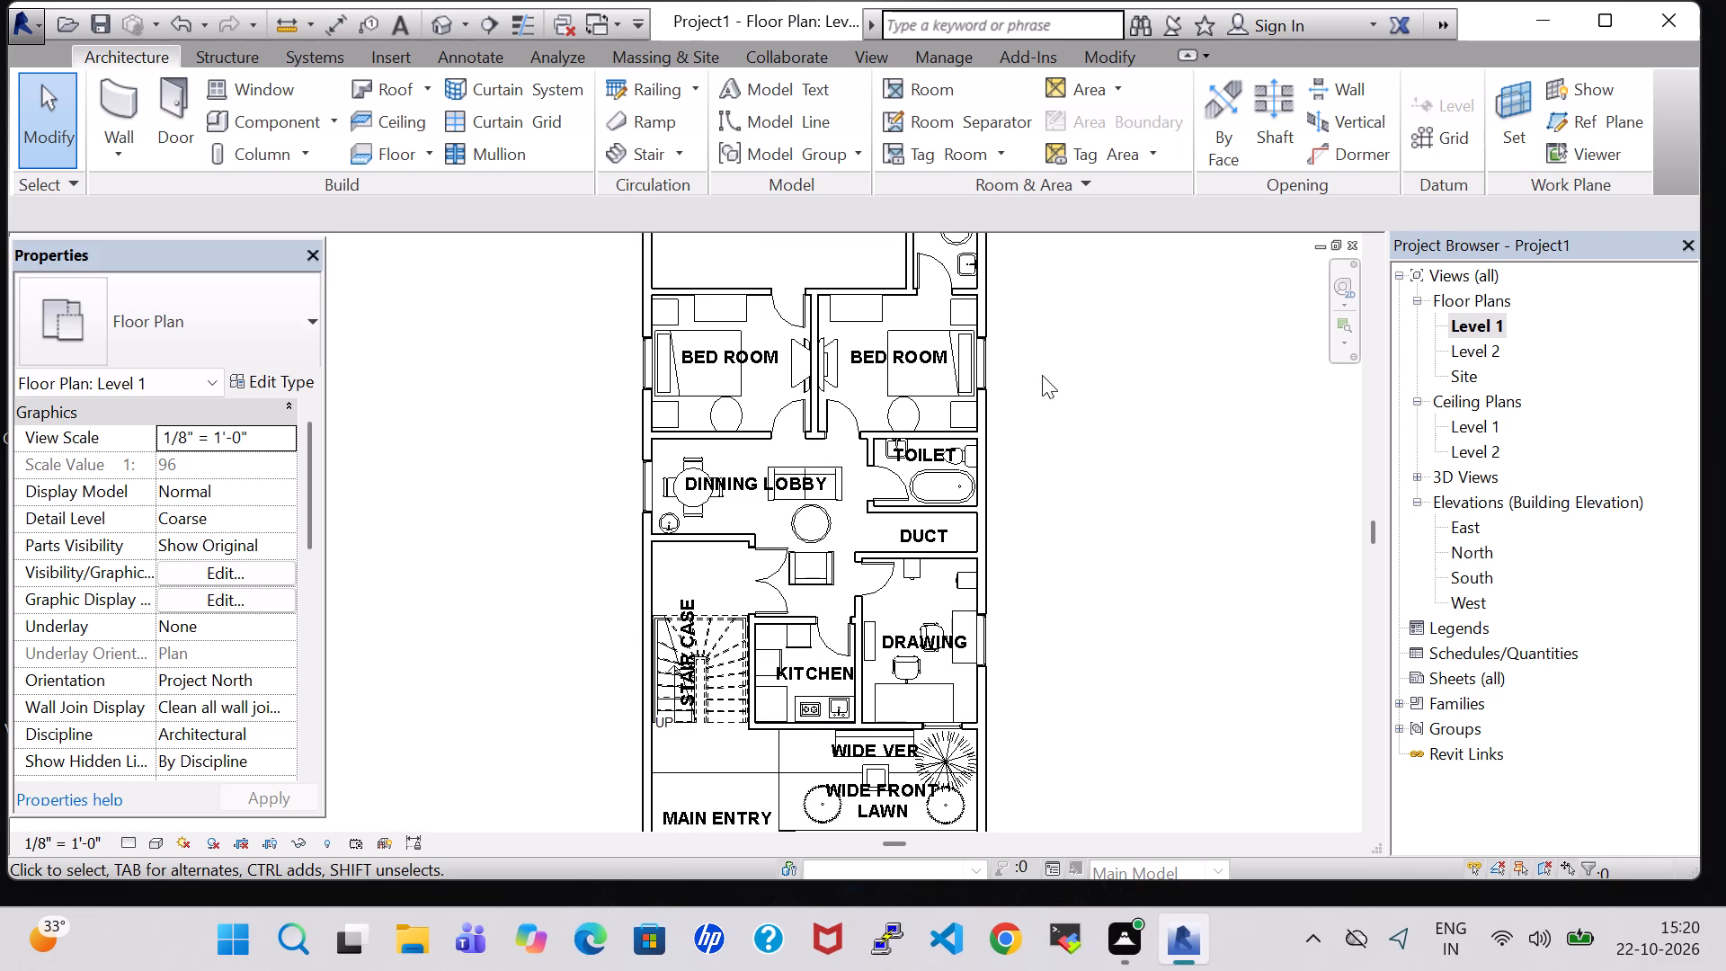
Nudge the Corbu chair south of the dining lobby's round table slightly east and check its position in the 3D view.
{"action": "left_click", "coordinate": [818, 556]}
{"action": "key", "text": "Right"}
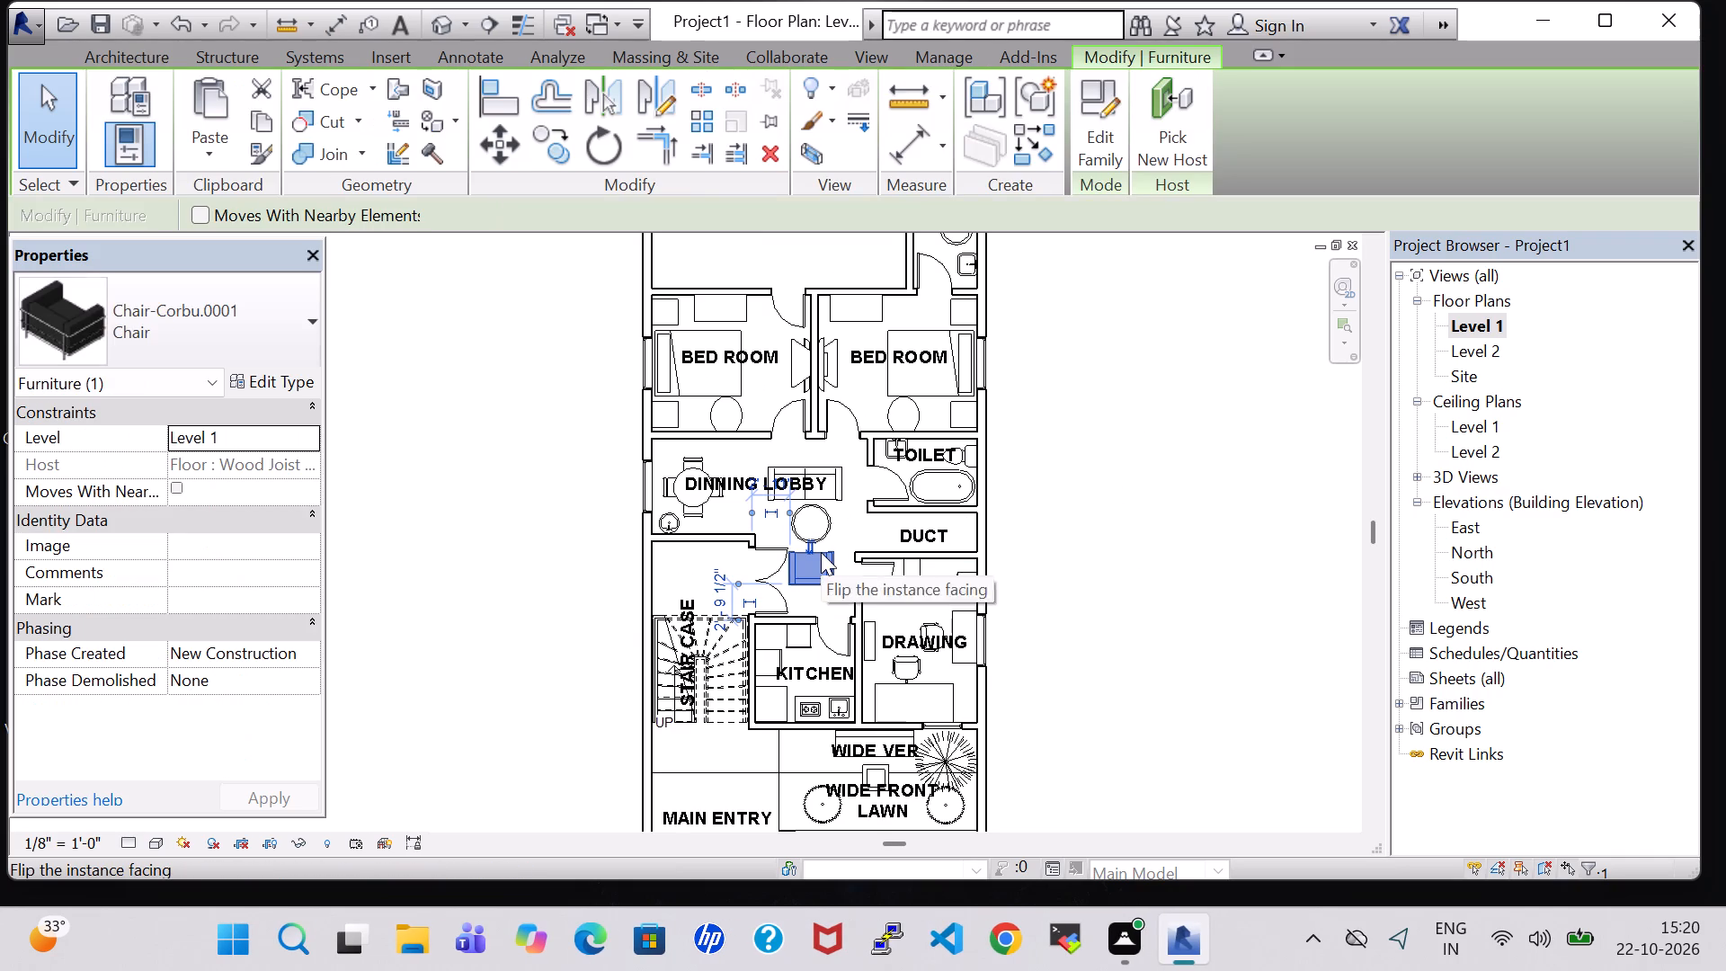
{"action": "key", "text": "Right"}
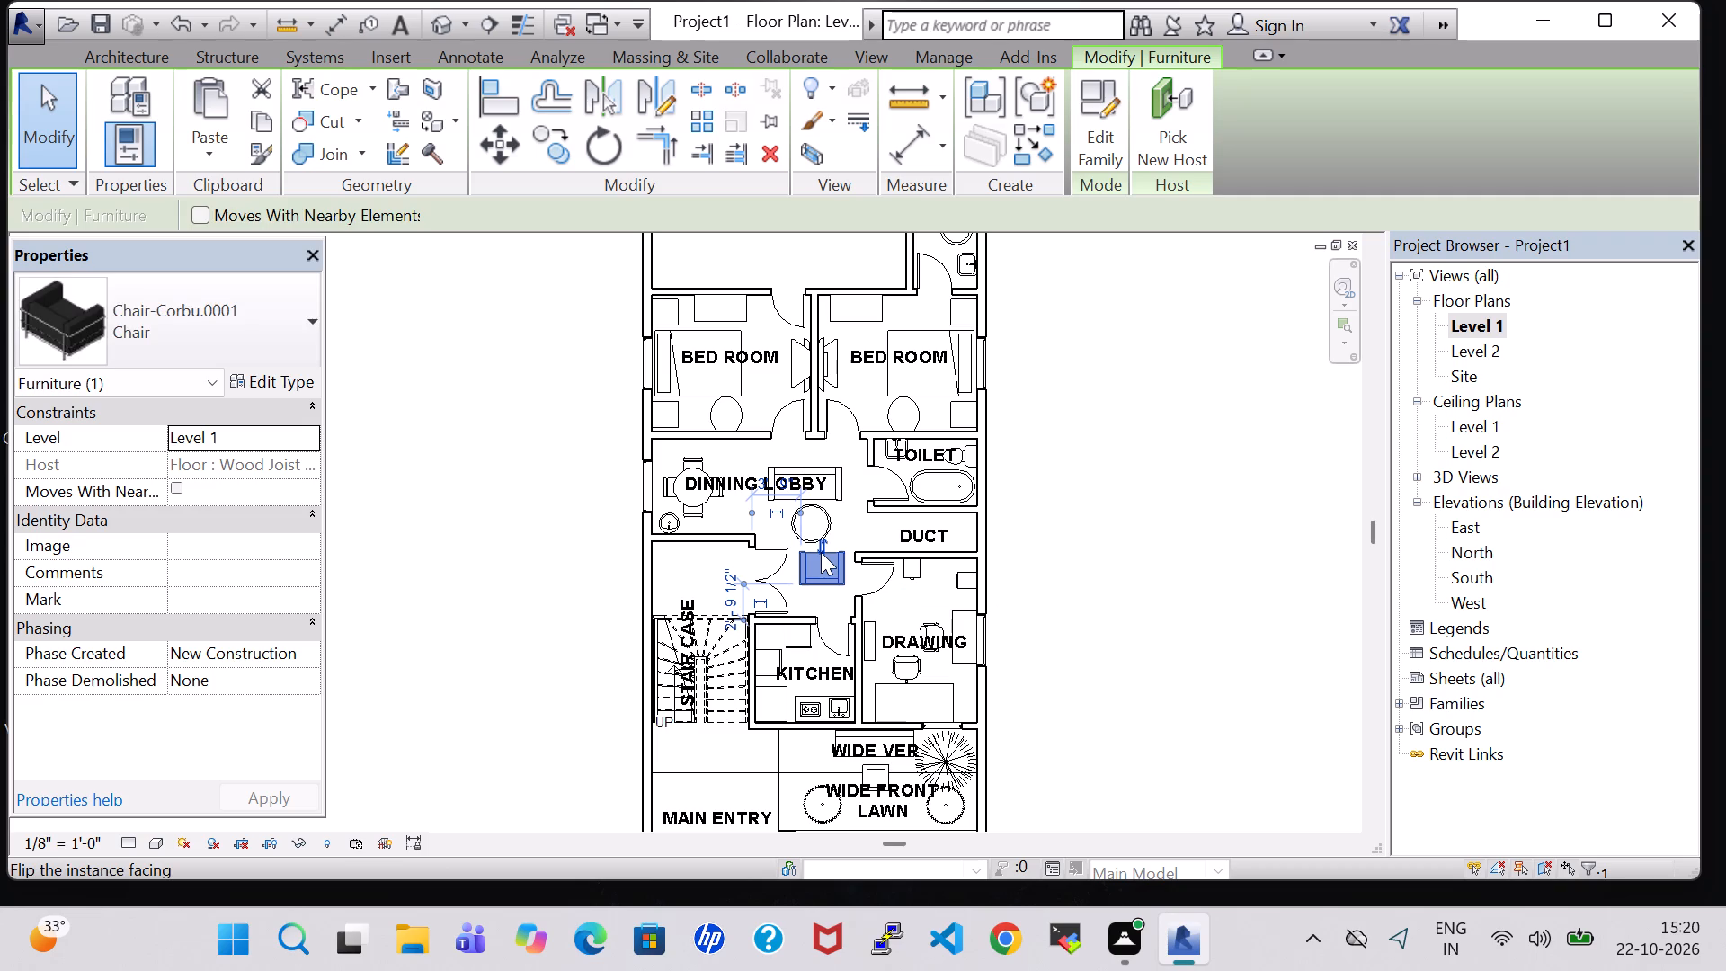
{"action": "key", "text": "Left"}
{"action": "left_click", "coordinate": [1076, 503]}
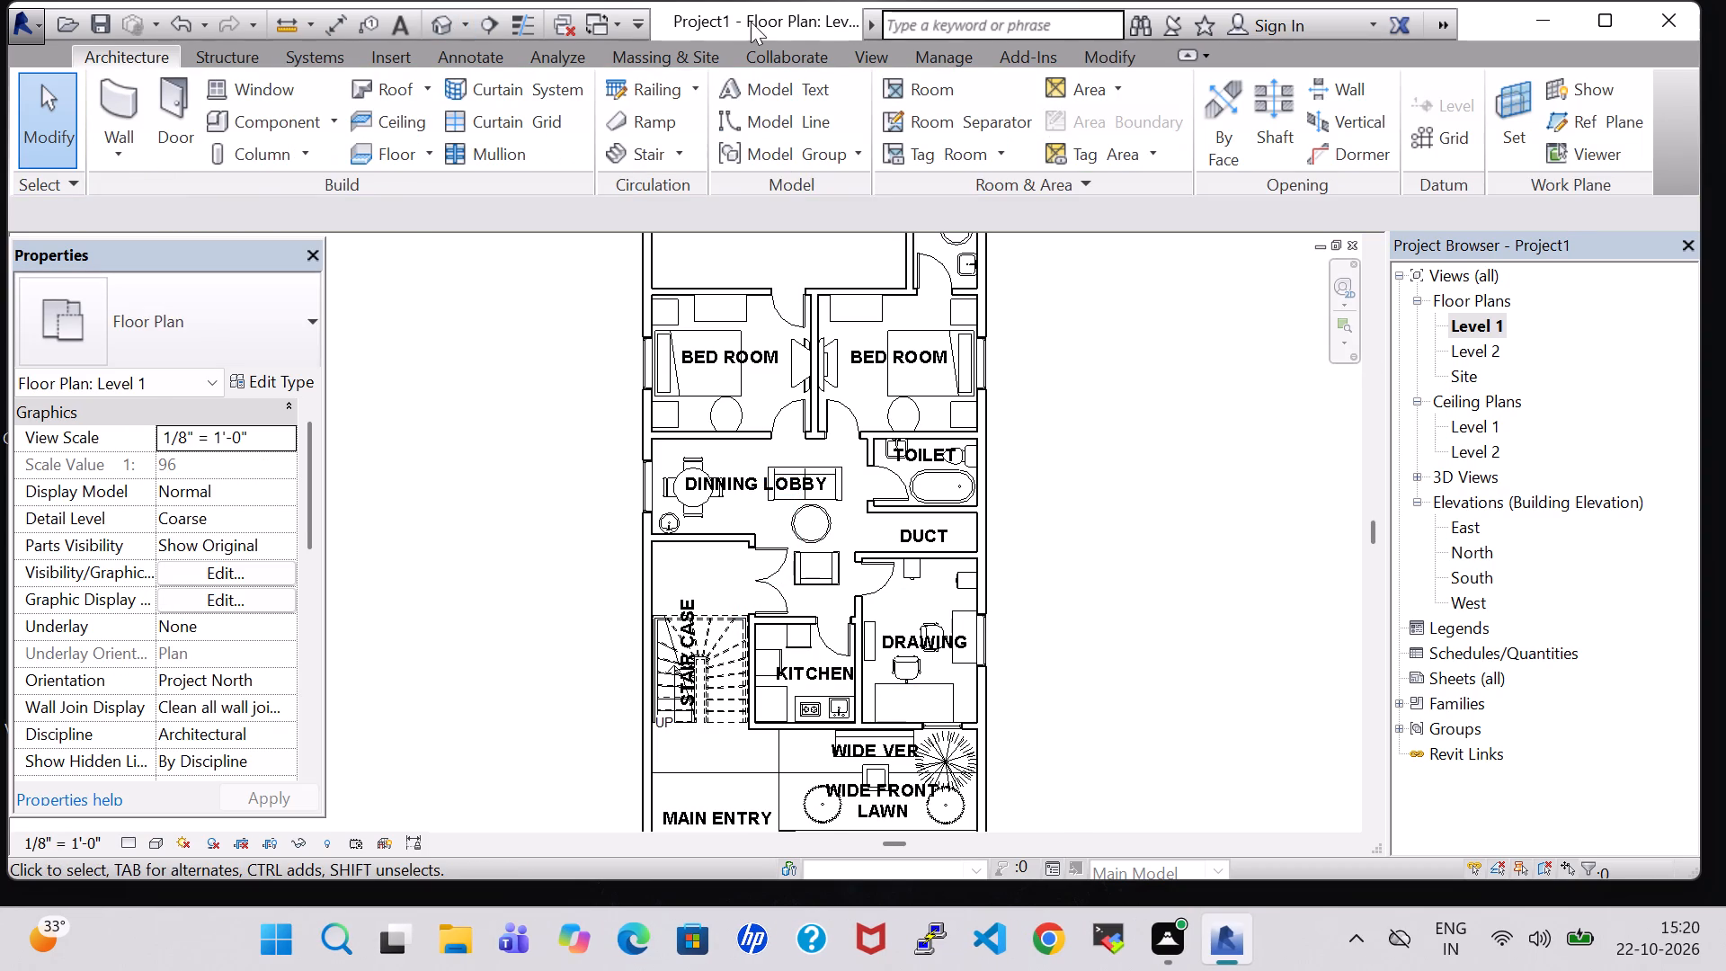
{"action": "left_click", "coordinate": [438, 22]}
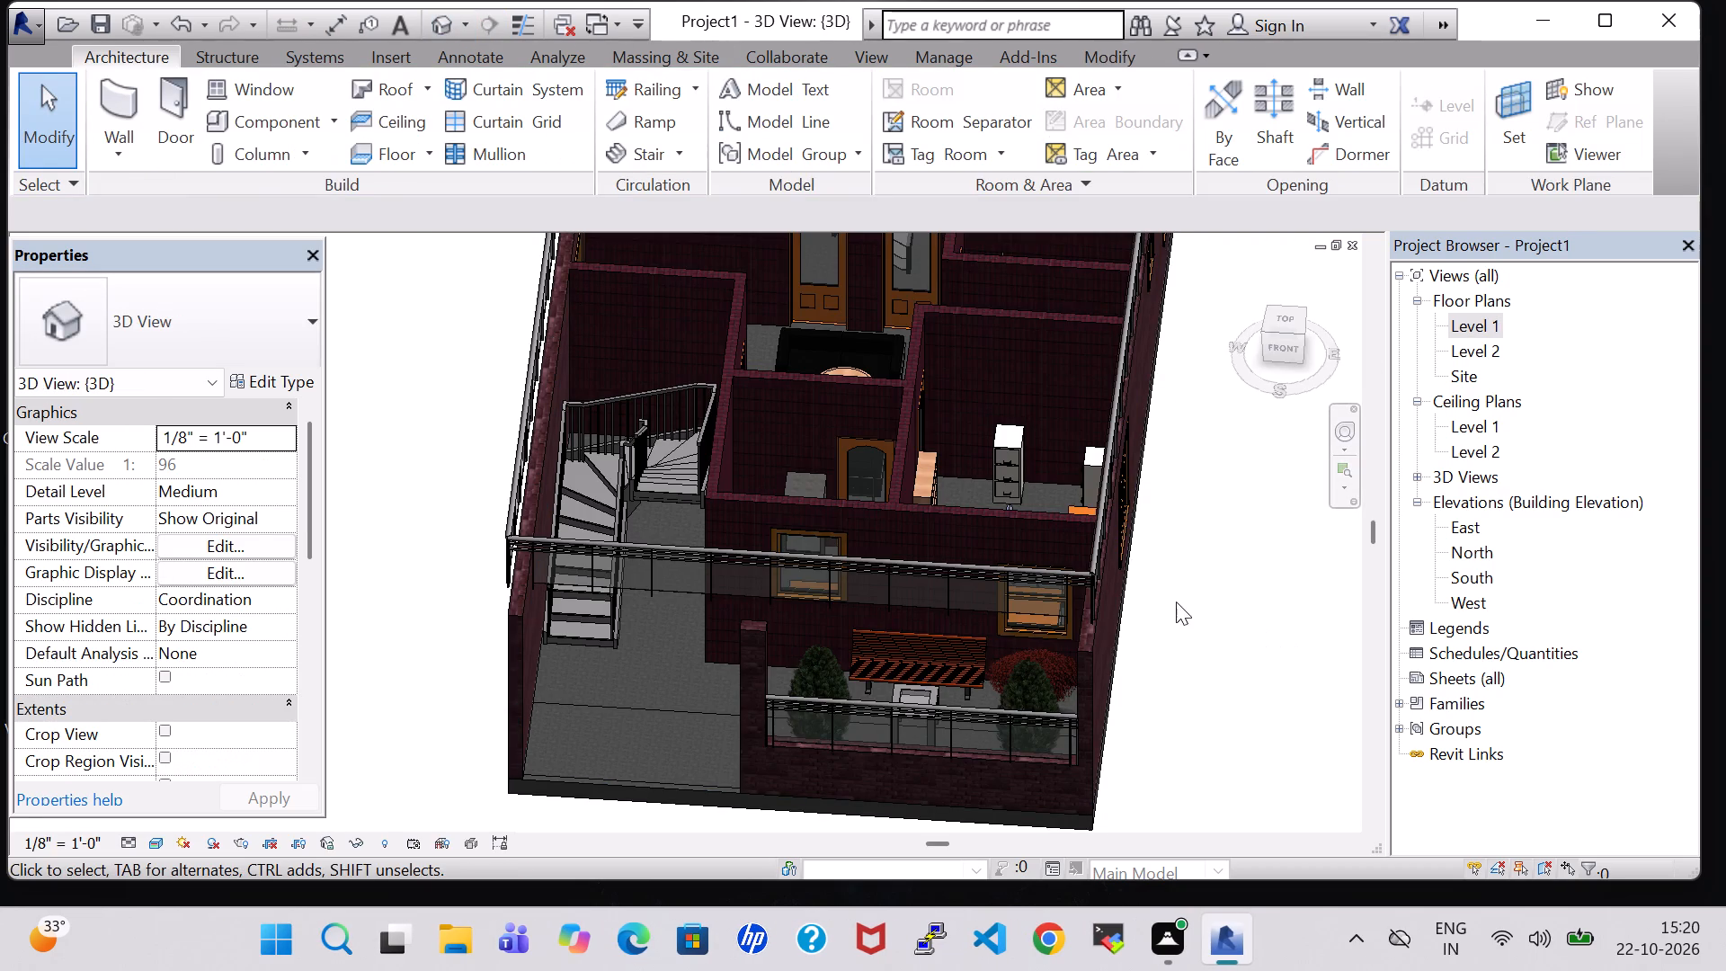
{"action": "middle_click_drag", "start_coordinate": [1168, 532], "coordinate": [1179, 764], "text": "shift"}
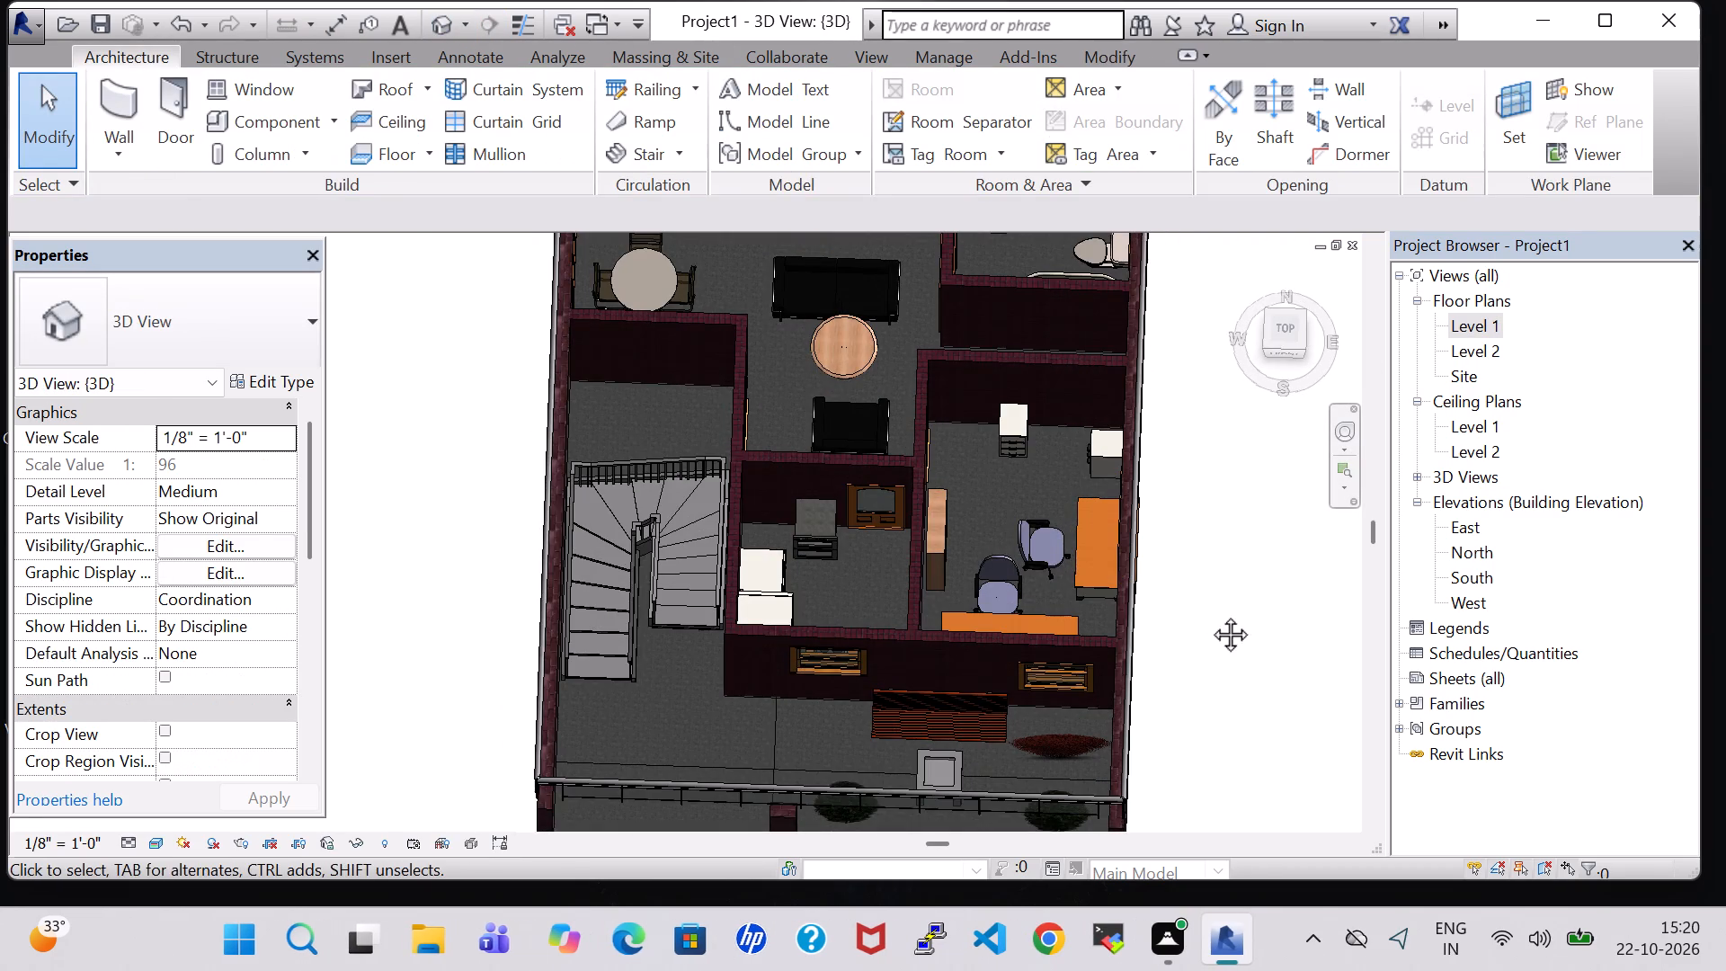
{"action": "middle_click_drag", "start_coordinate": [1210, 614], "coordinate": [1244, 697], "text": "shift"}
{"action": "scroll", "coordinate": [1244, 697], "scroll_direction": "down", "scroll_amount": 1}
From the Level 1 floor plan, load the RPC Notebook Computer family from the US Imperial library's Entourage folder as a component.
{"action": "triple_click", "coordinate": [1472, 329]}
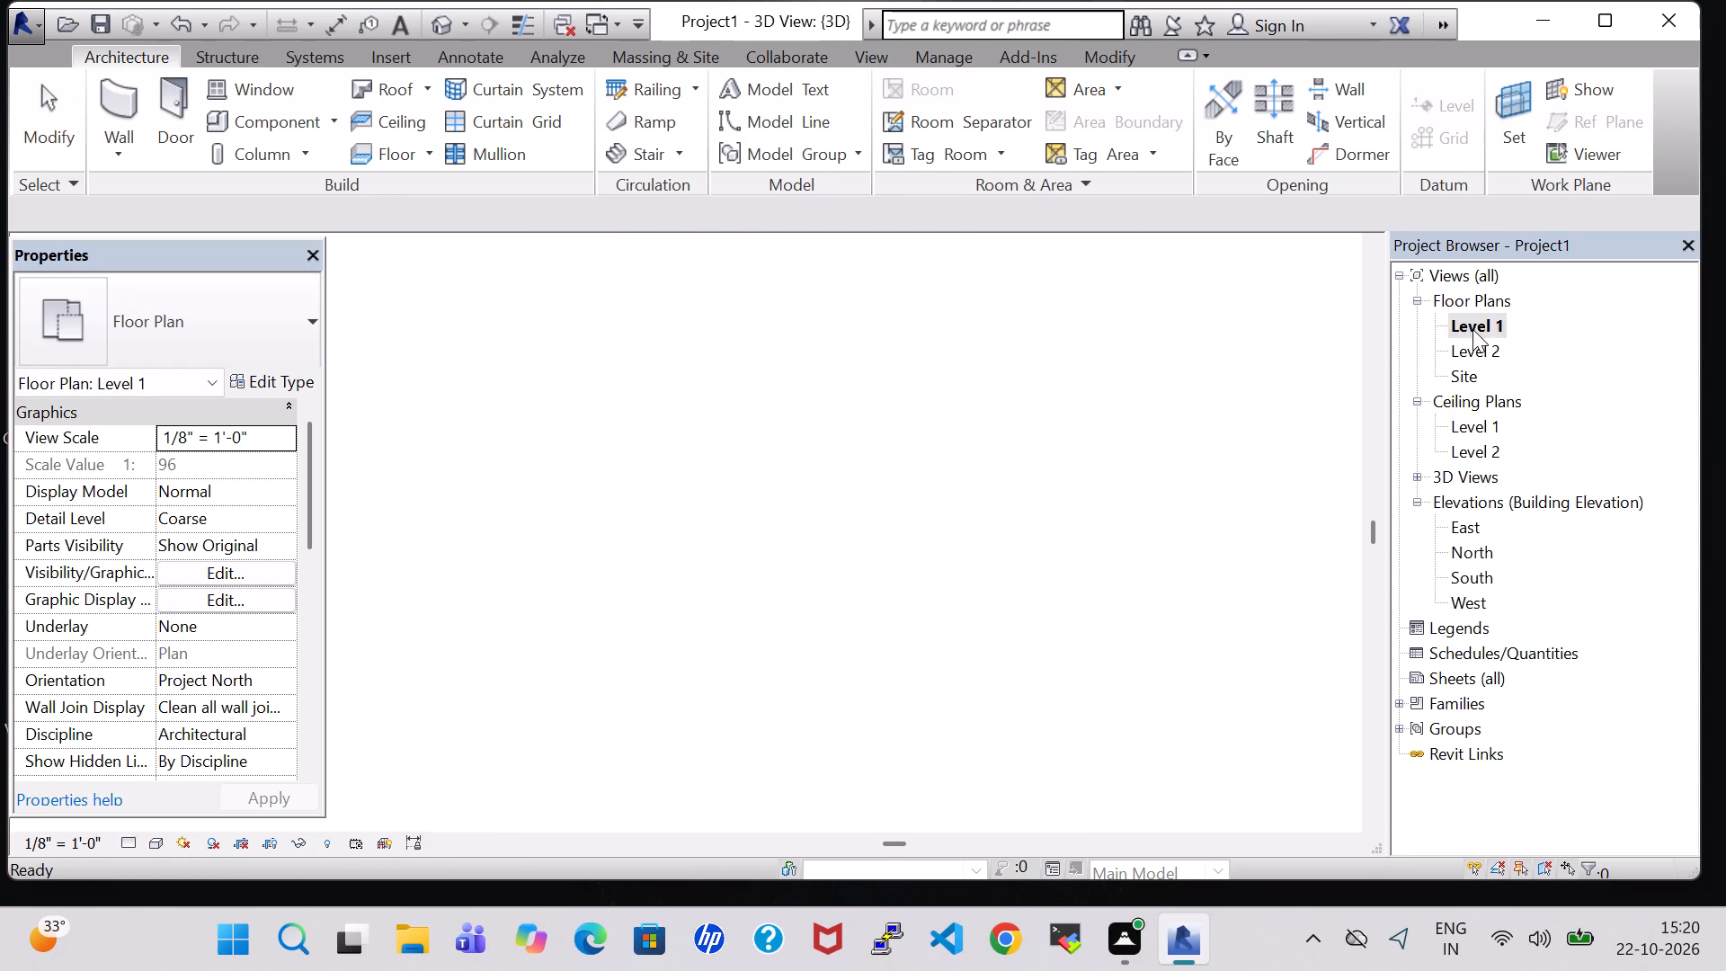
{"action": "left_click", "coordinate": [260, 129]}
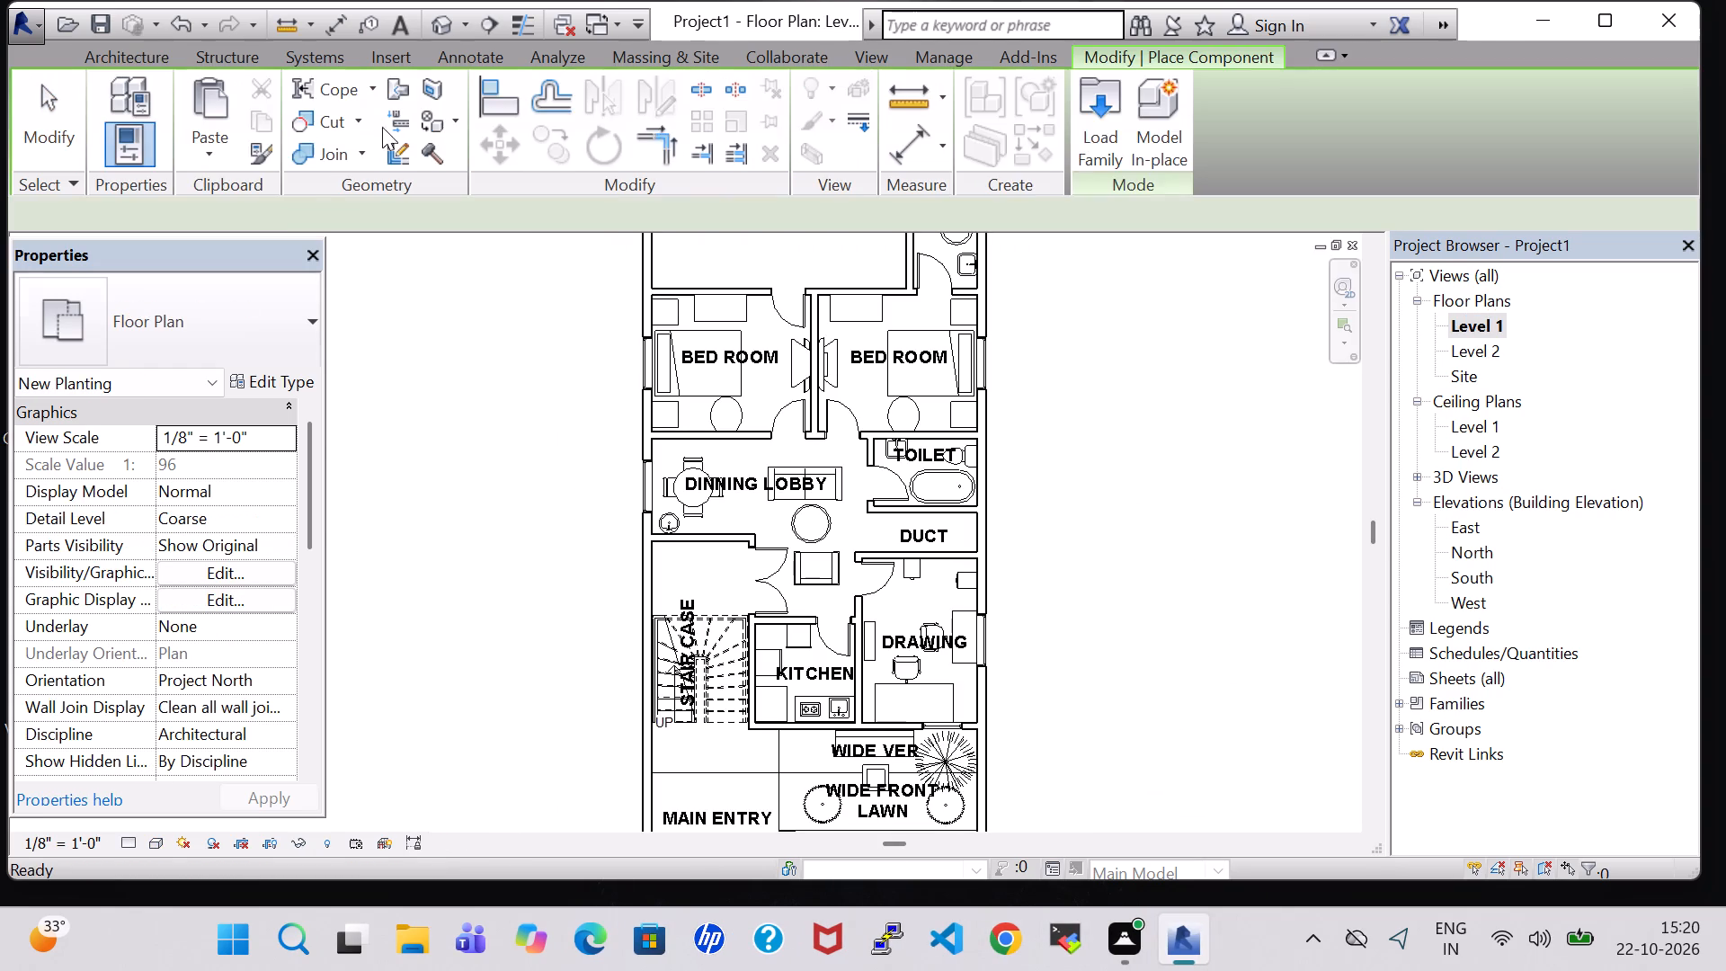
{"action": "left_click", "coordinate": [1091, 125]}
{"action": "scroll", "coordinate": [927, 462], "scroll_direction": "down", "scroll_amount": 2}
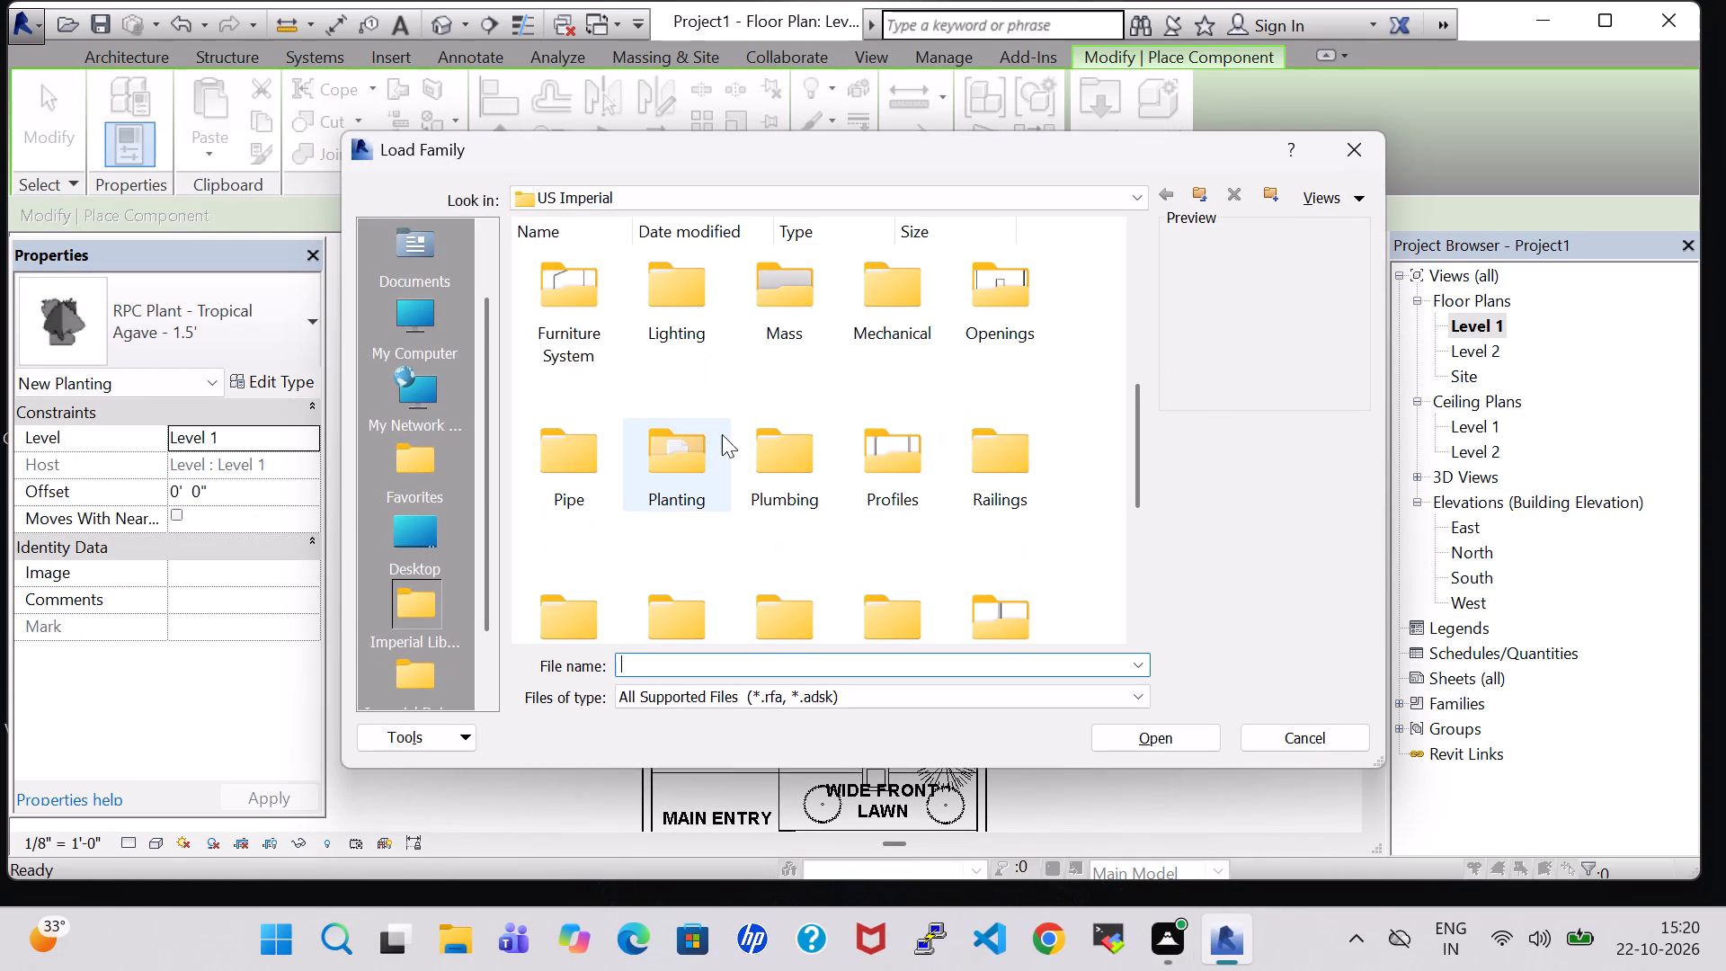
{"action": "double_click", "coordinate": [687, 458]}
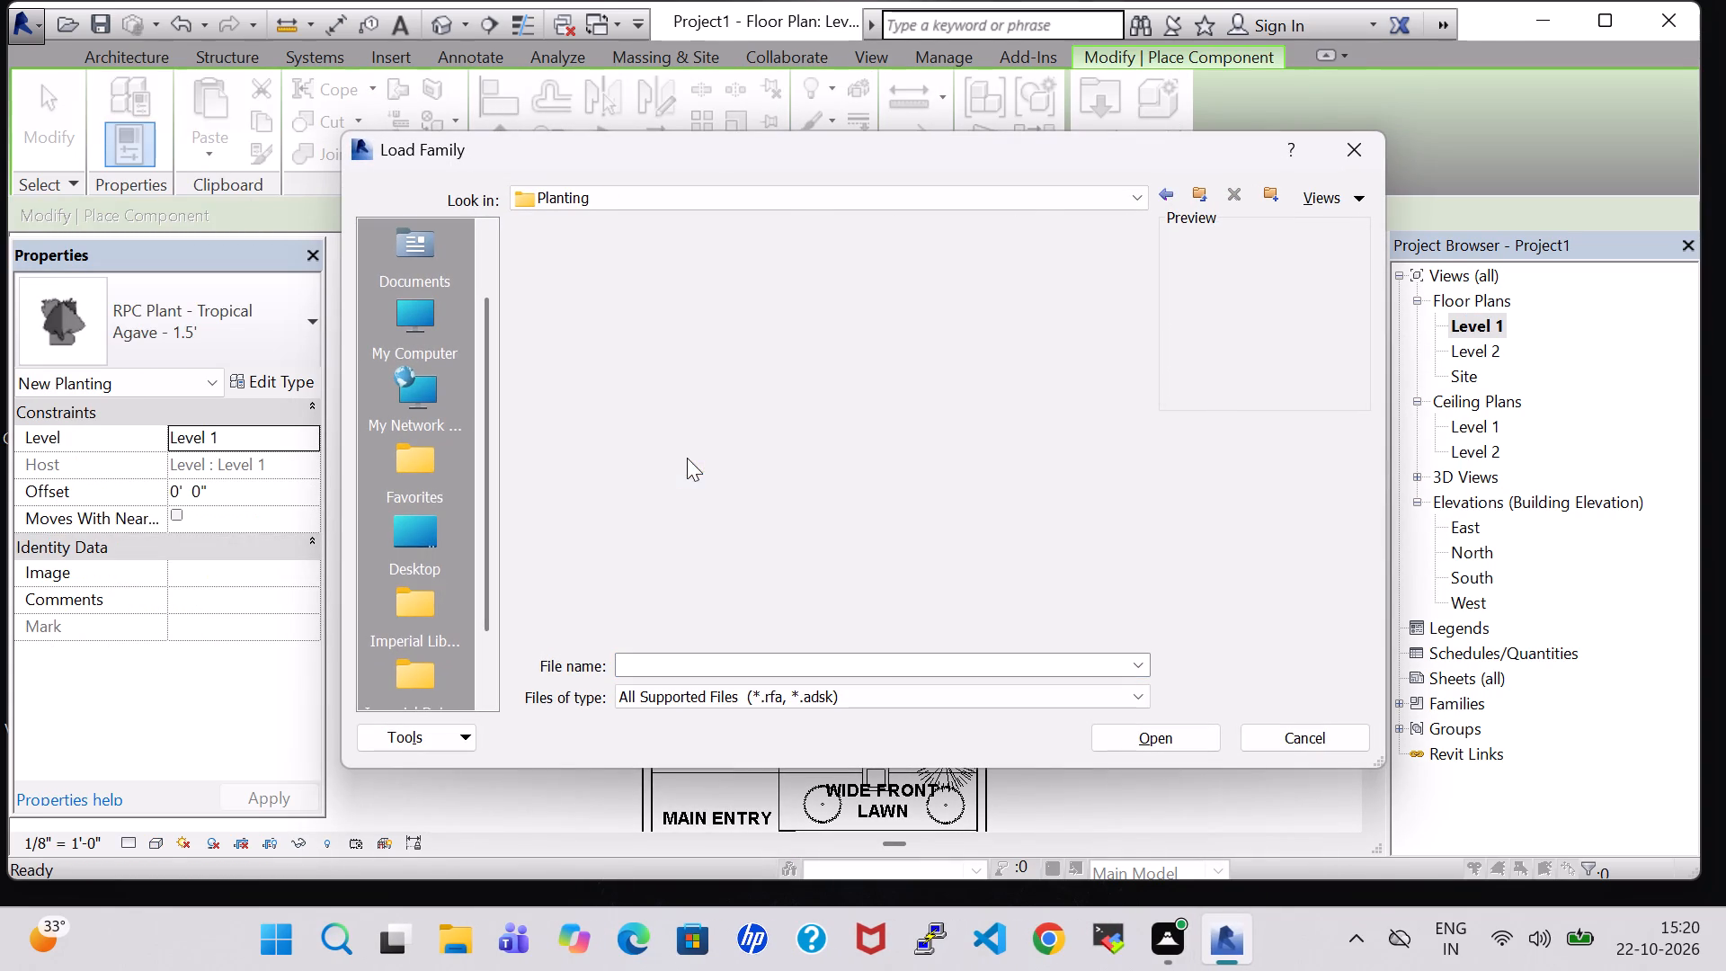
{"action": "left_click", "coordinate": [1161, 197]}
{"action": "scroll", "coordinate": [631, 431], "scroll_direction": "down", "scroll_amount": 1}
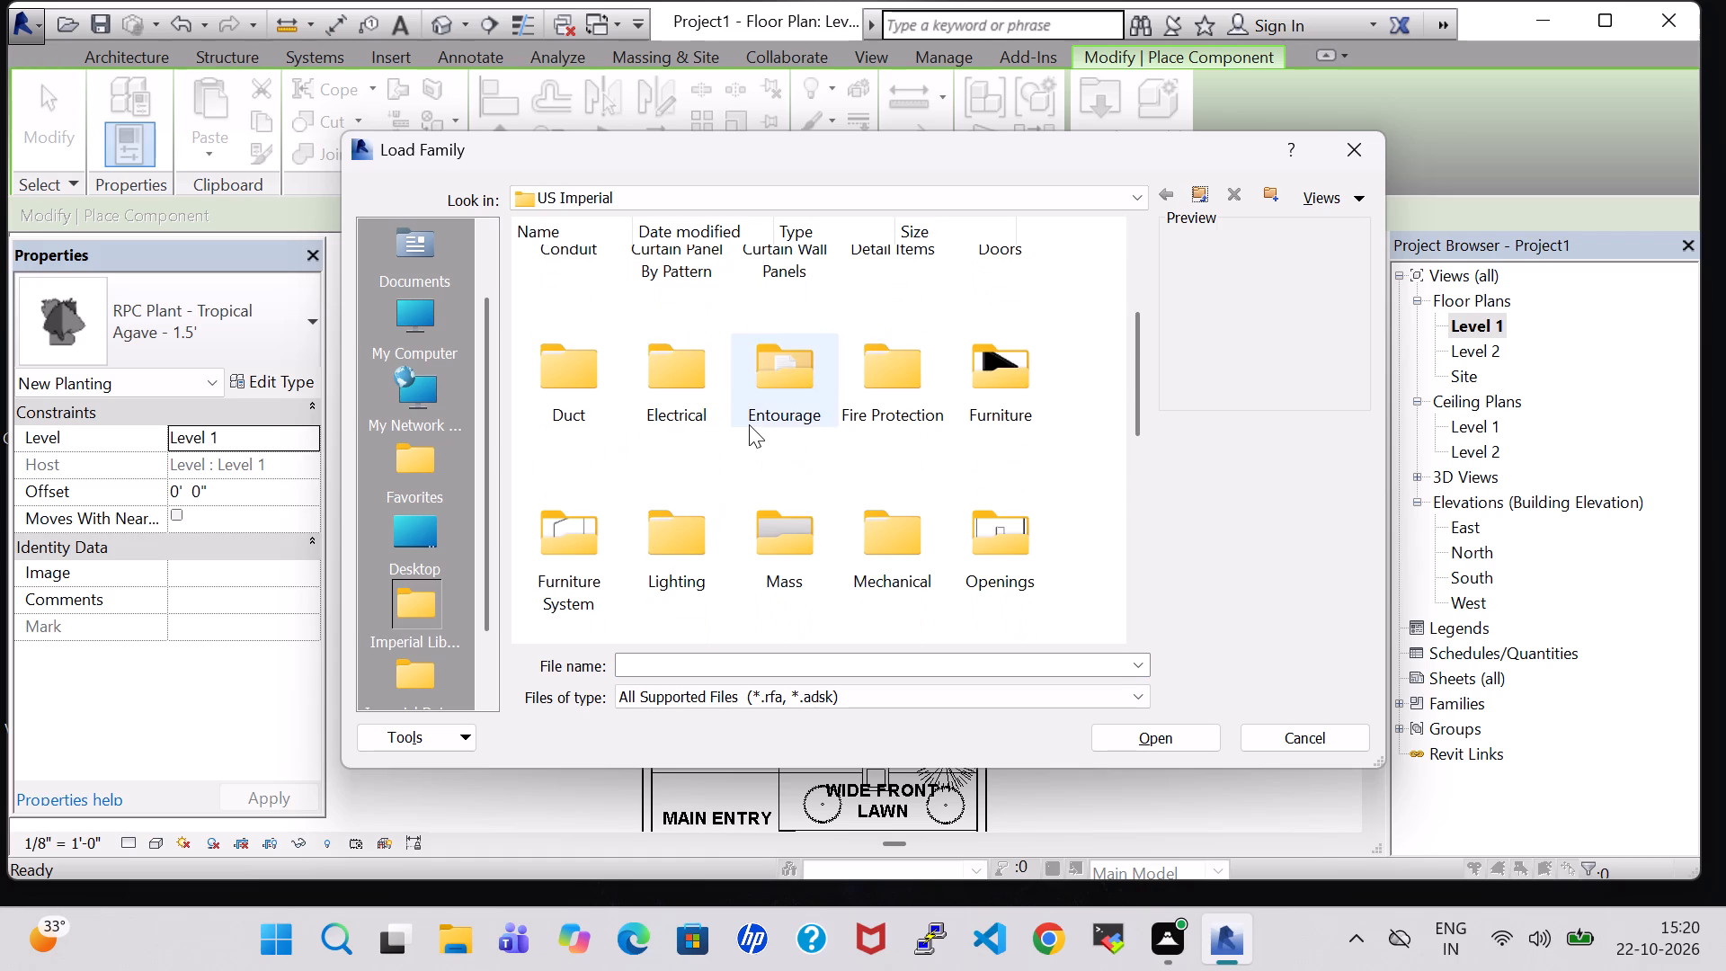
{"action": "scroll", "coordinate": [993, 374], "scroll_direction": "down", "scroll_amount": 1}
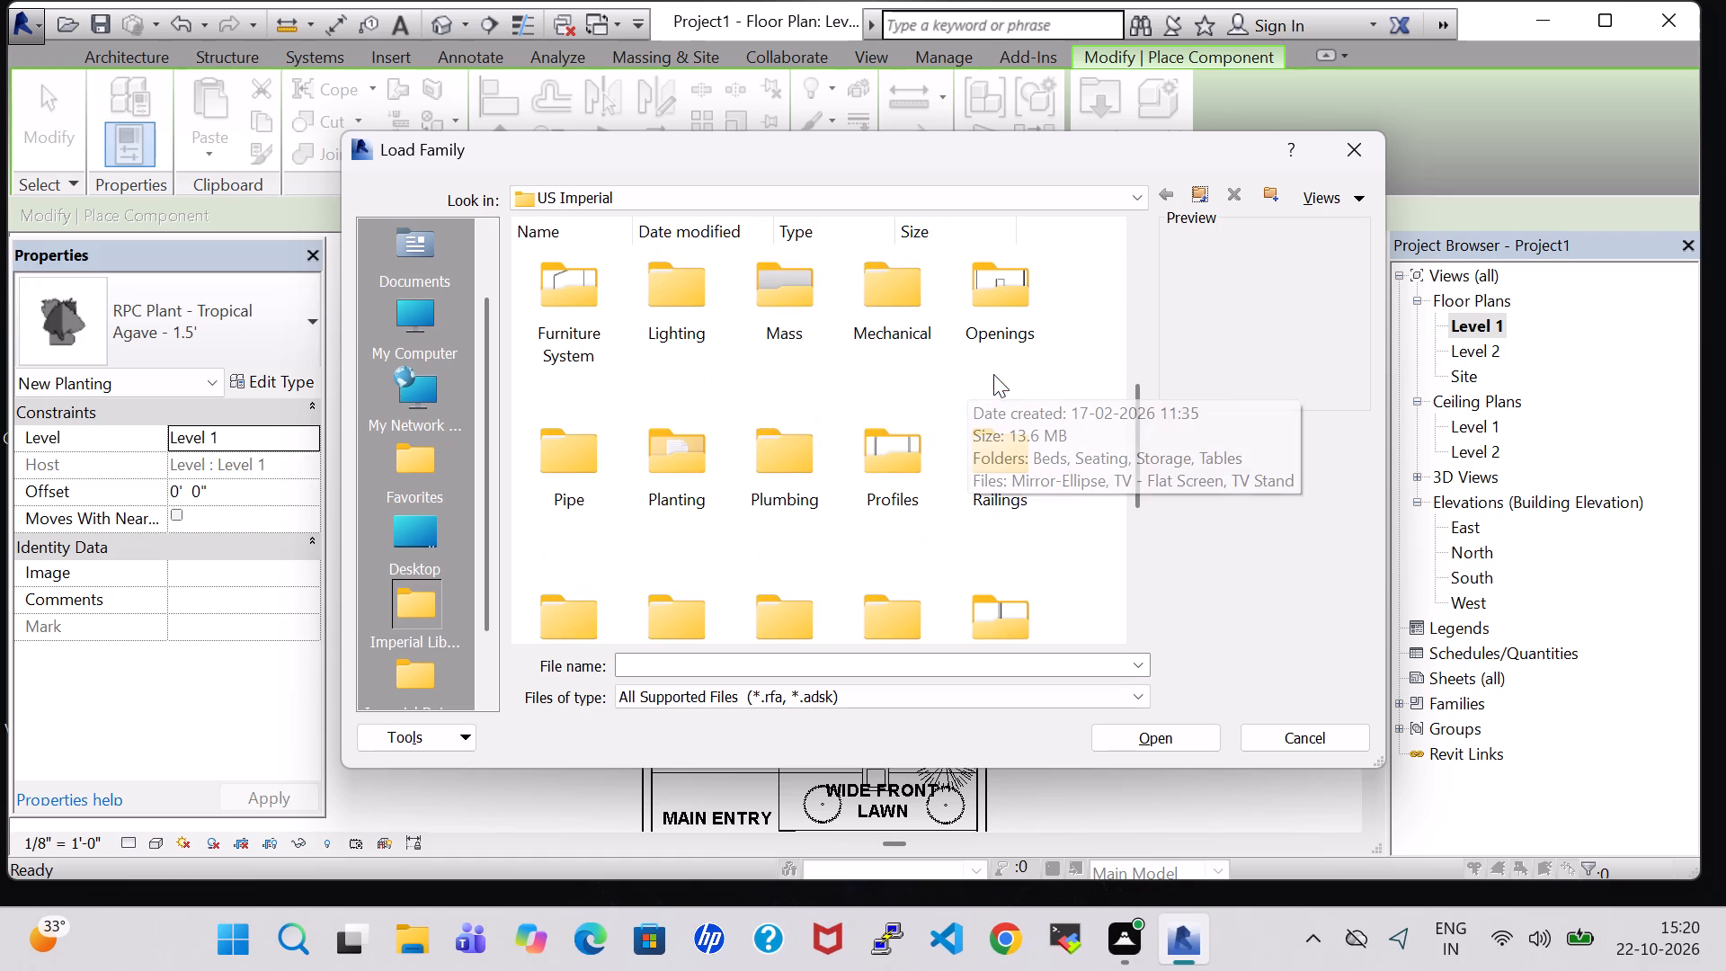
{"action": "scroll", "coordinate": [743, 415], "scroll_direction": "down", "scroll_amount": 1}
{"action": "scroll", "coordinate": [782, 451], "scroll_direction": "up", "scroll_amount": 3}
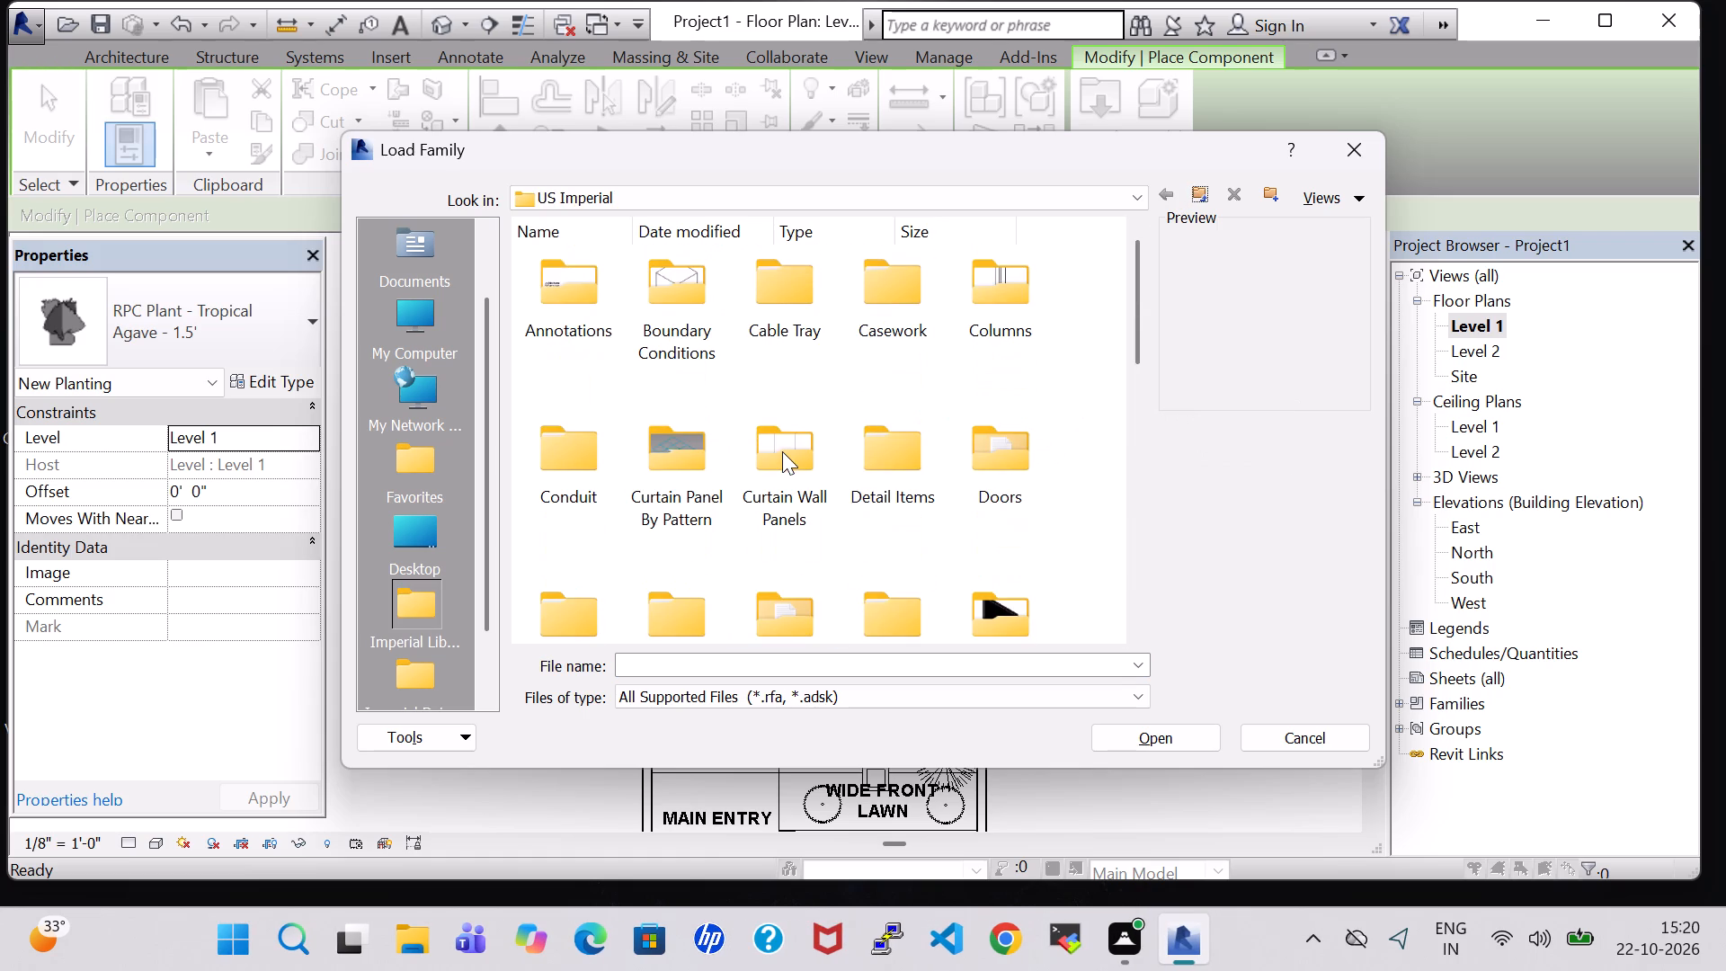
{"action": "scroll", "coordinate": [782, 453], "scroll_direction": "down", "scroll_amount": 1}
{"action": "scroll", "coordinate": [782, 453], "scroll_direction": "up", "scroll_amount": 2}
{"action": "scroll", "coordinate": [782, 453], "scroll_direction": "down", "scroll_amount": 1}
{"action": "double_click", "coordinate": [797, 392]}
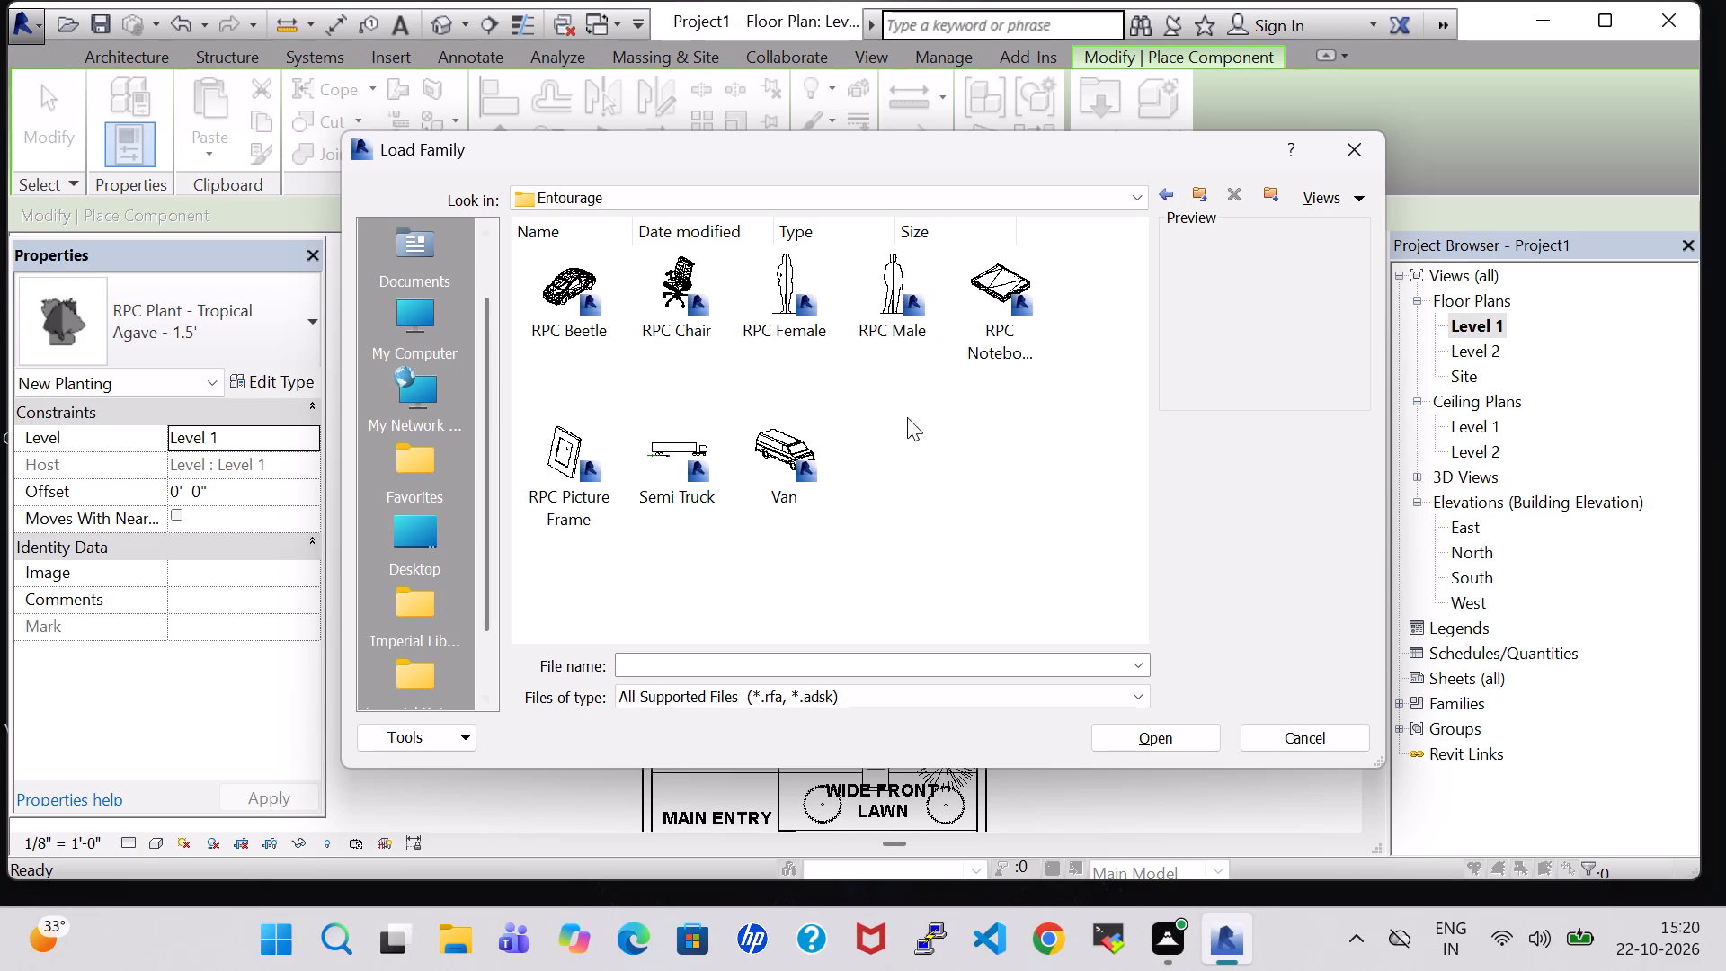
{"action": "left_click", "coordinate": [976, 277]}
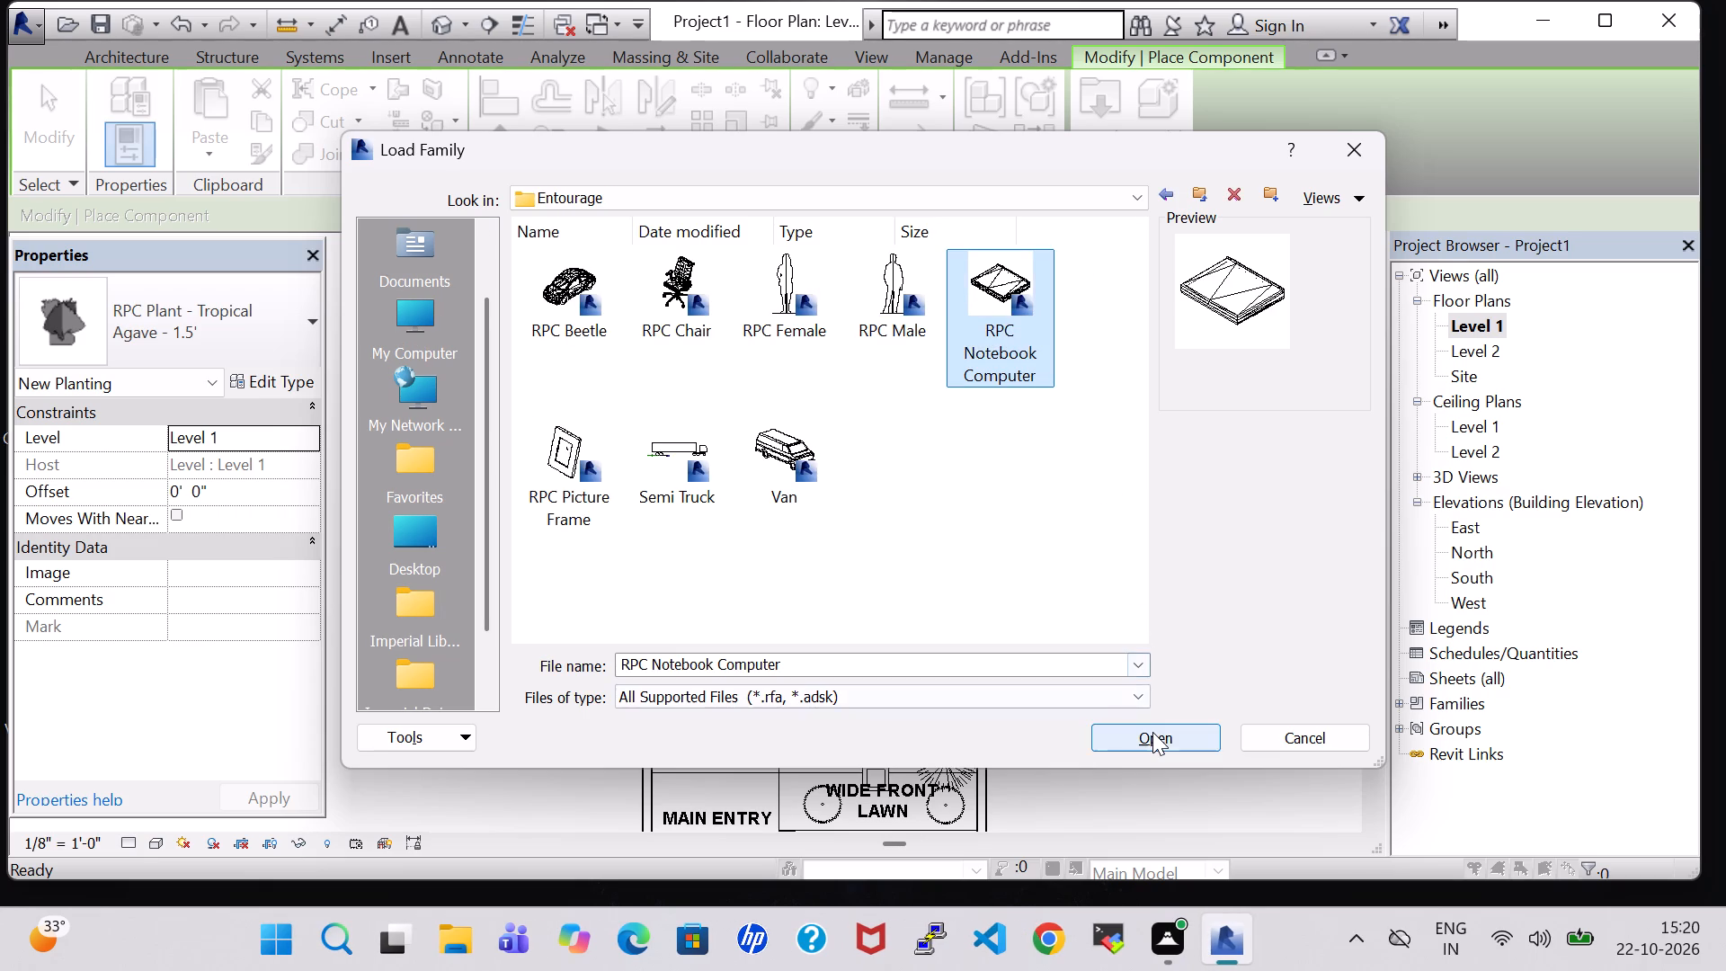
{"action": "left_click", "coordinate": [1152, 732]}
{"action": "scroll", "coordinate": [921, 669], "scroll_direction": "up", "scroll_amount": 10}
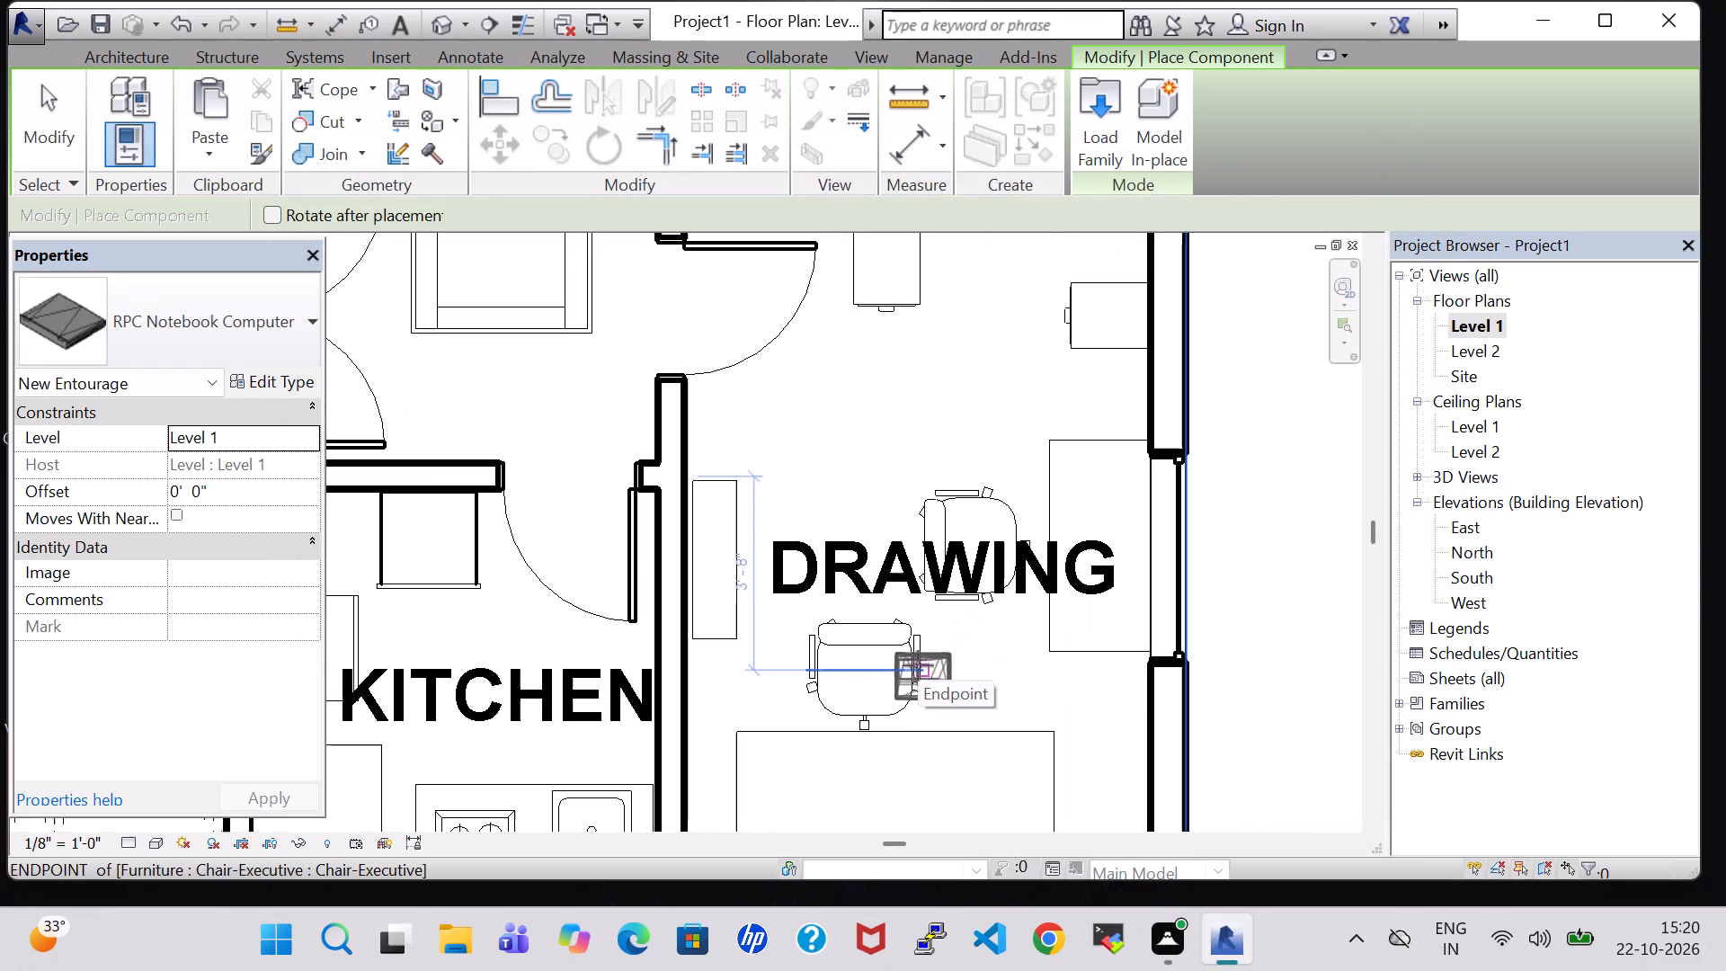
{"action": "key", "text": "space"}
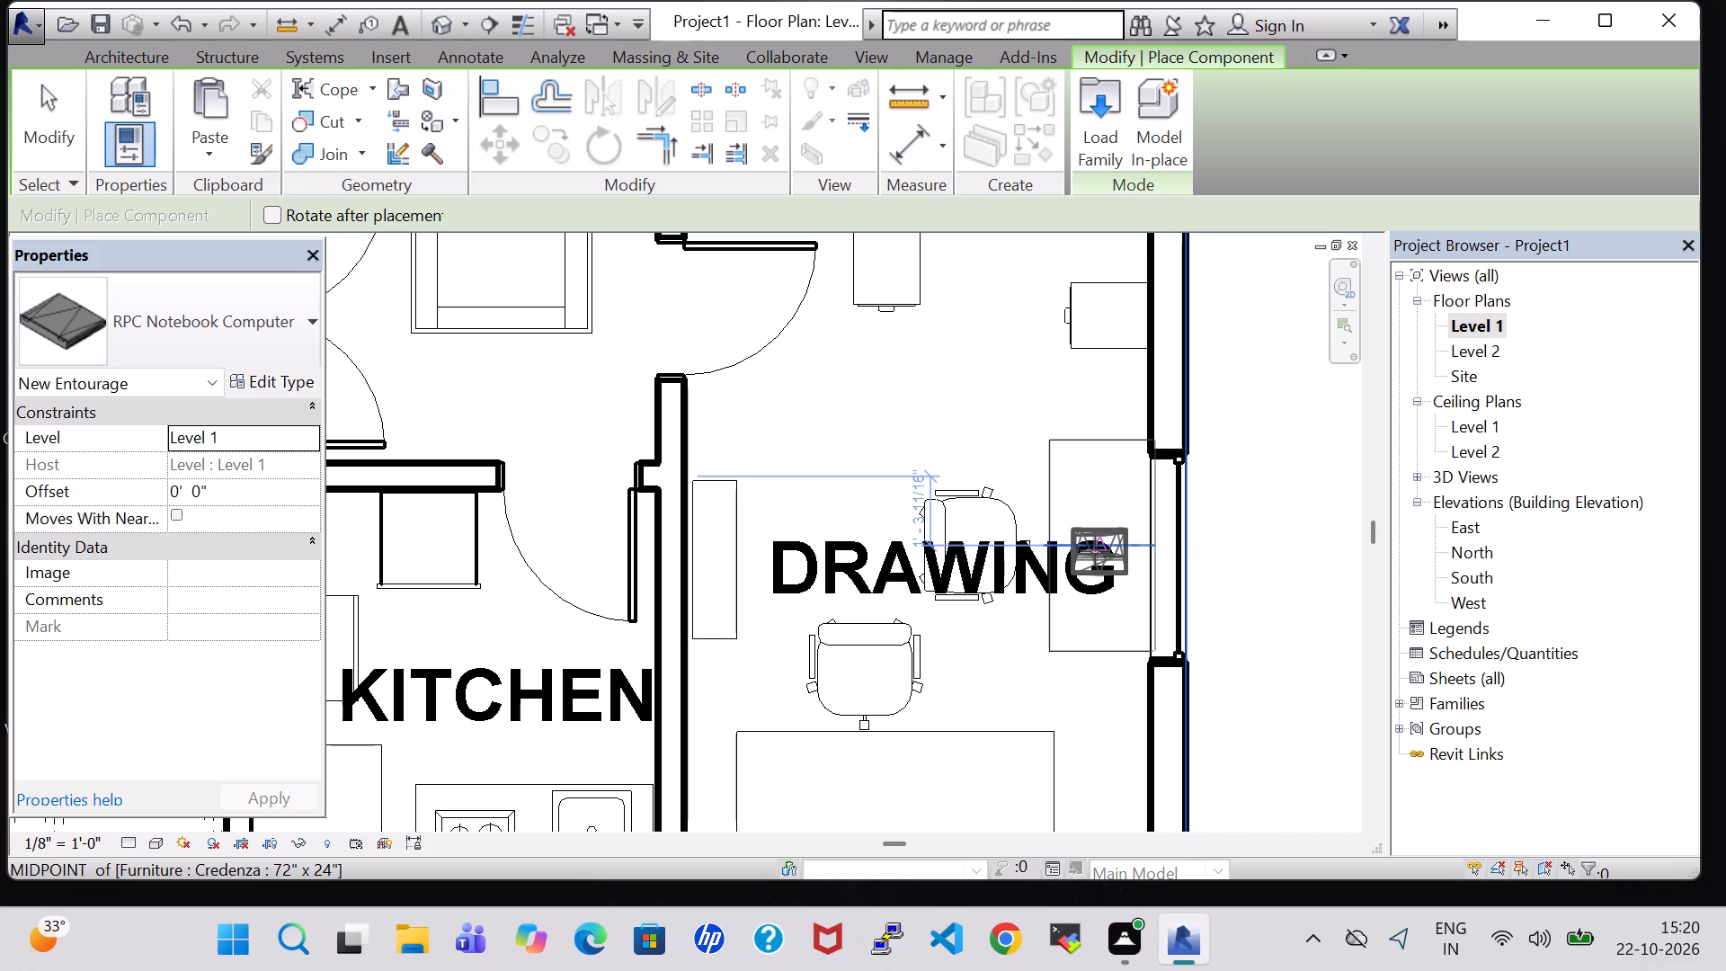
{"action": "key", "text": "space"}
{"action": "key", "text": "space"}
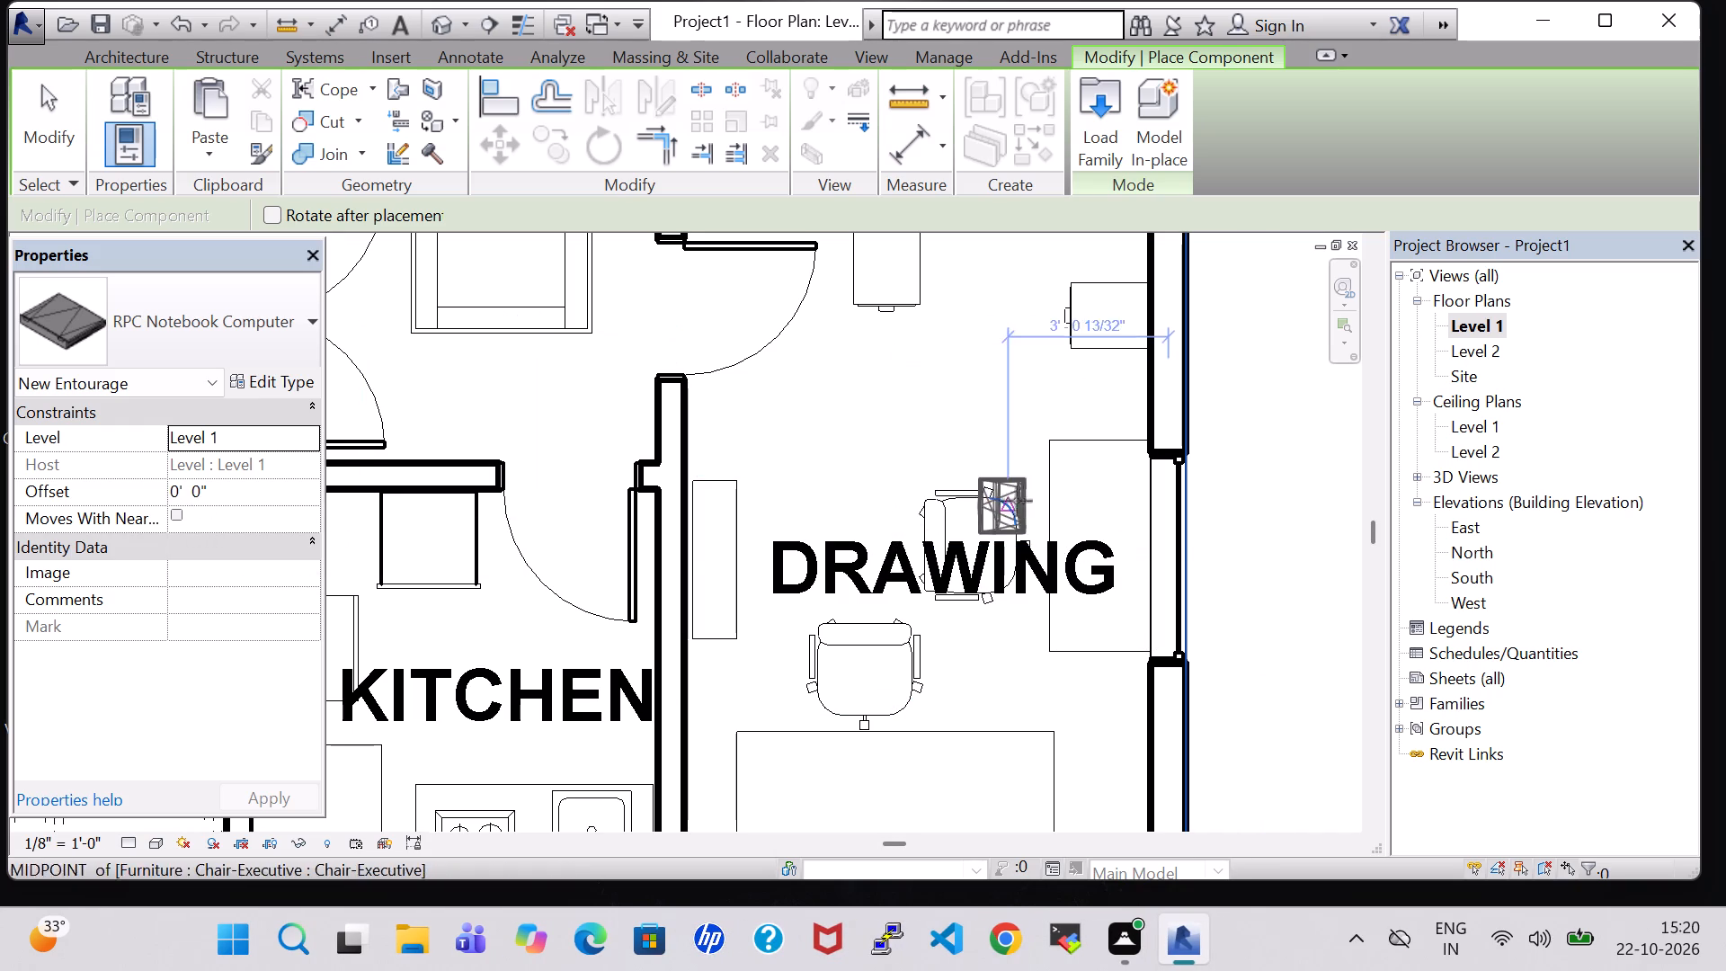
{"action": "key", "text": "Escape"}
Examine the type dimensions of the drawing room's credenza and desk.
{"action": "left_click", "coordinate": [1099, 452]}
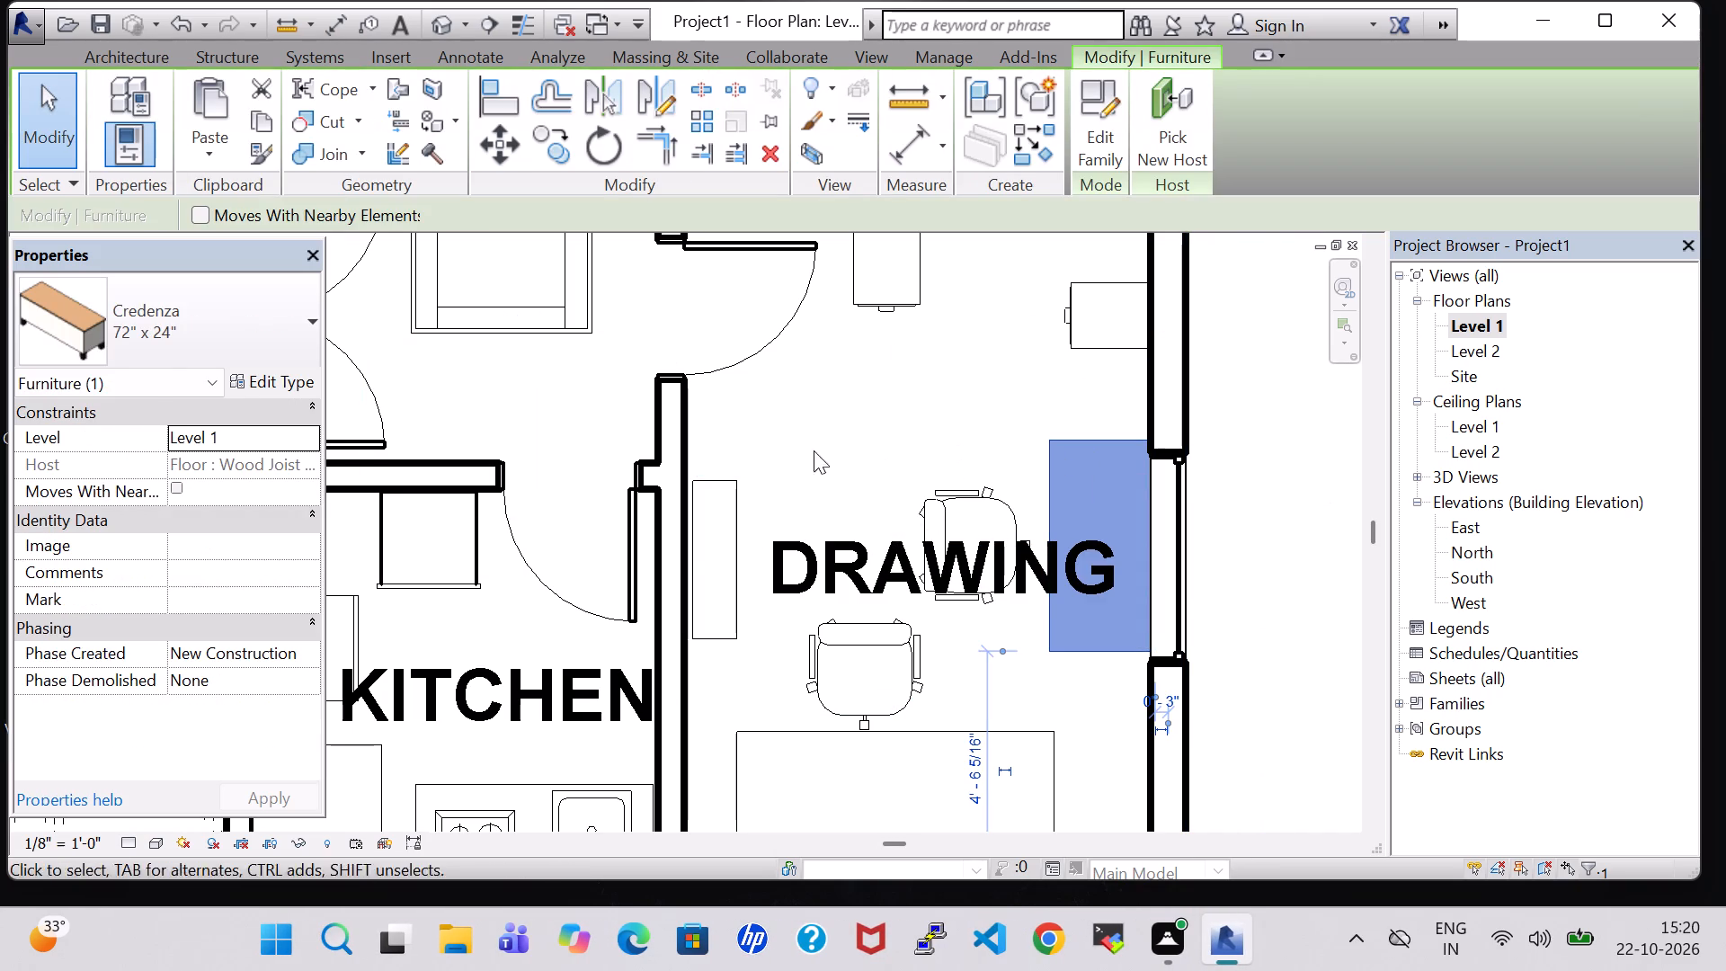
{"action": "left_click", "coordinate": [239, 378]}
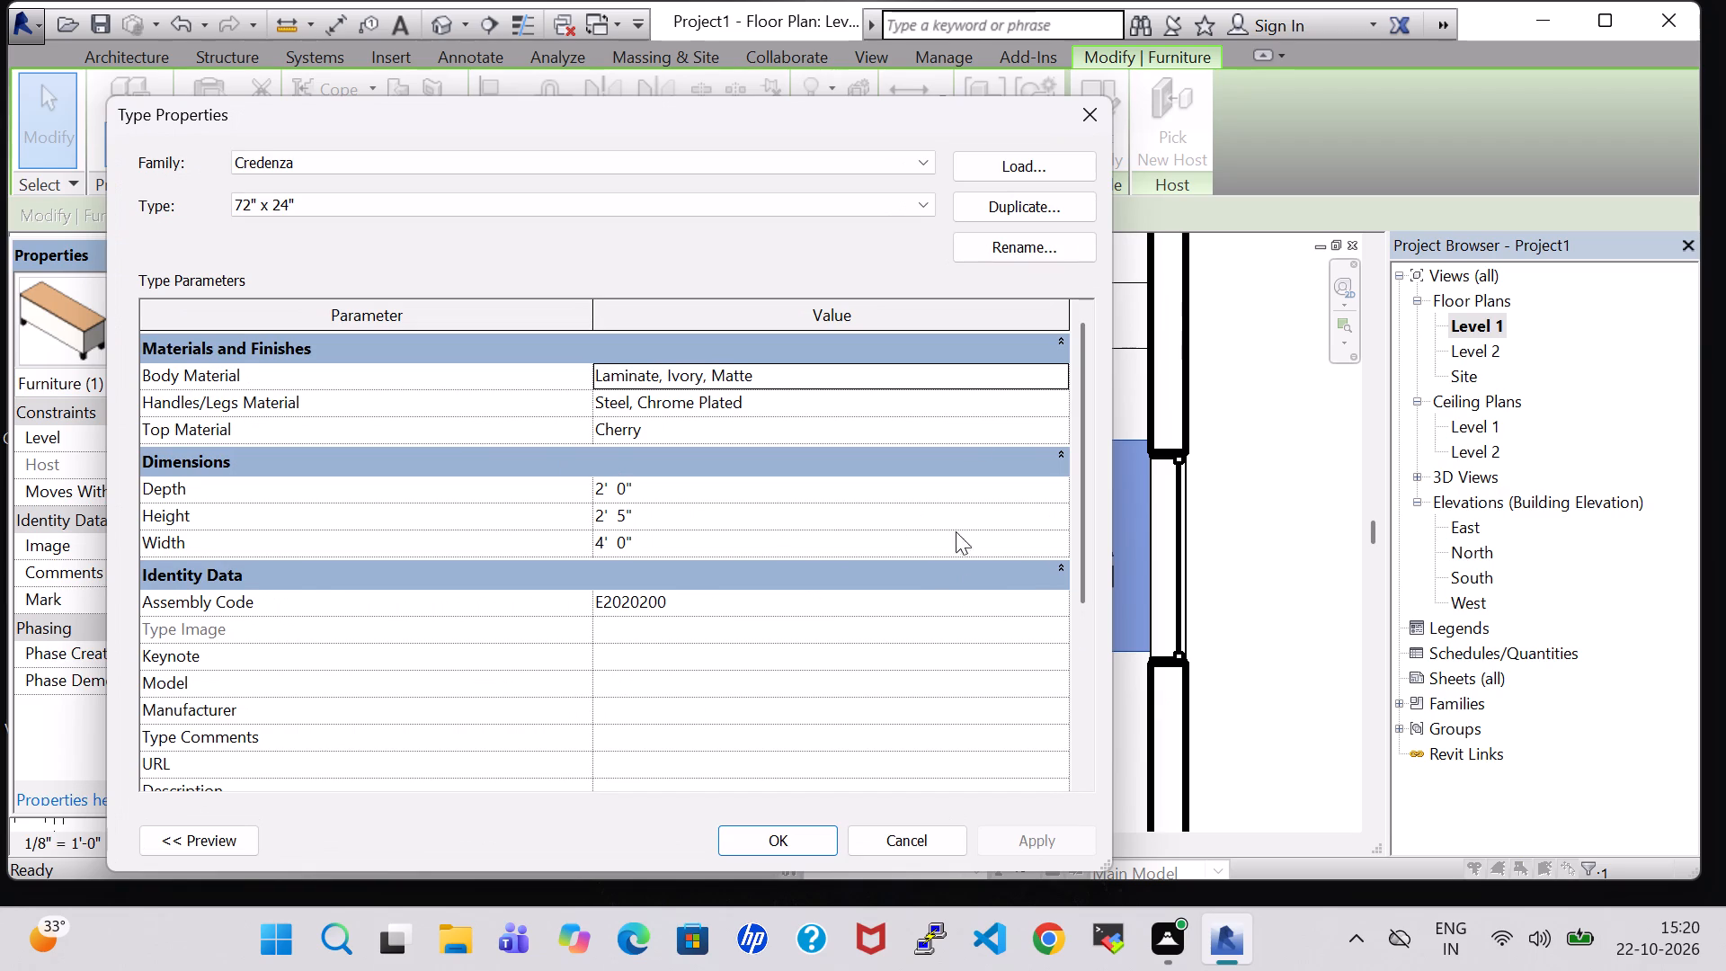
{"action": "left_click", "coordinate": [1081, 112]}
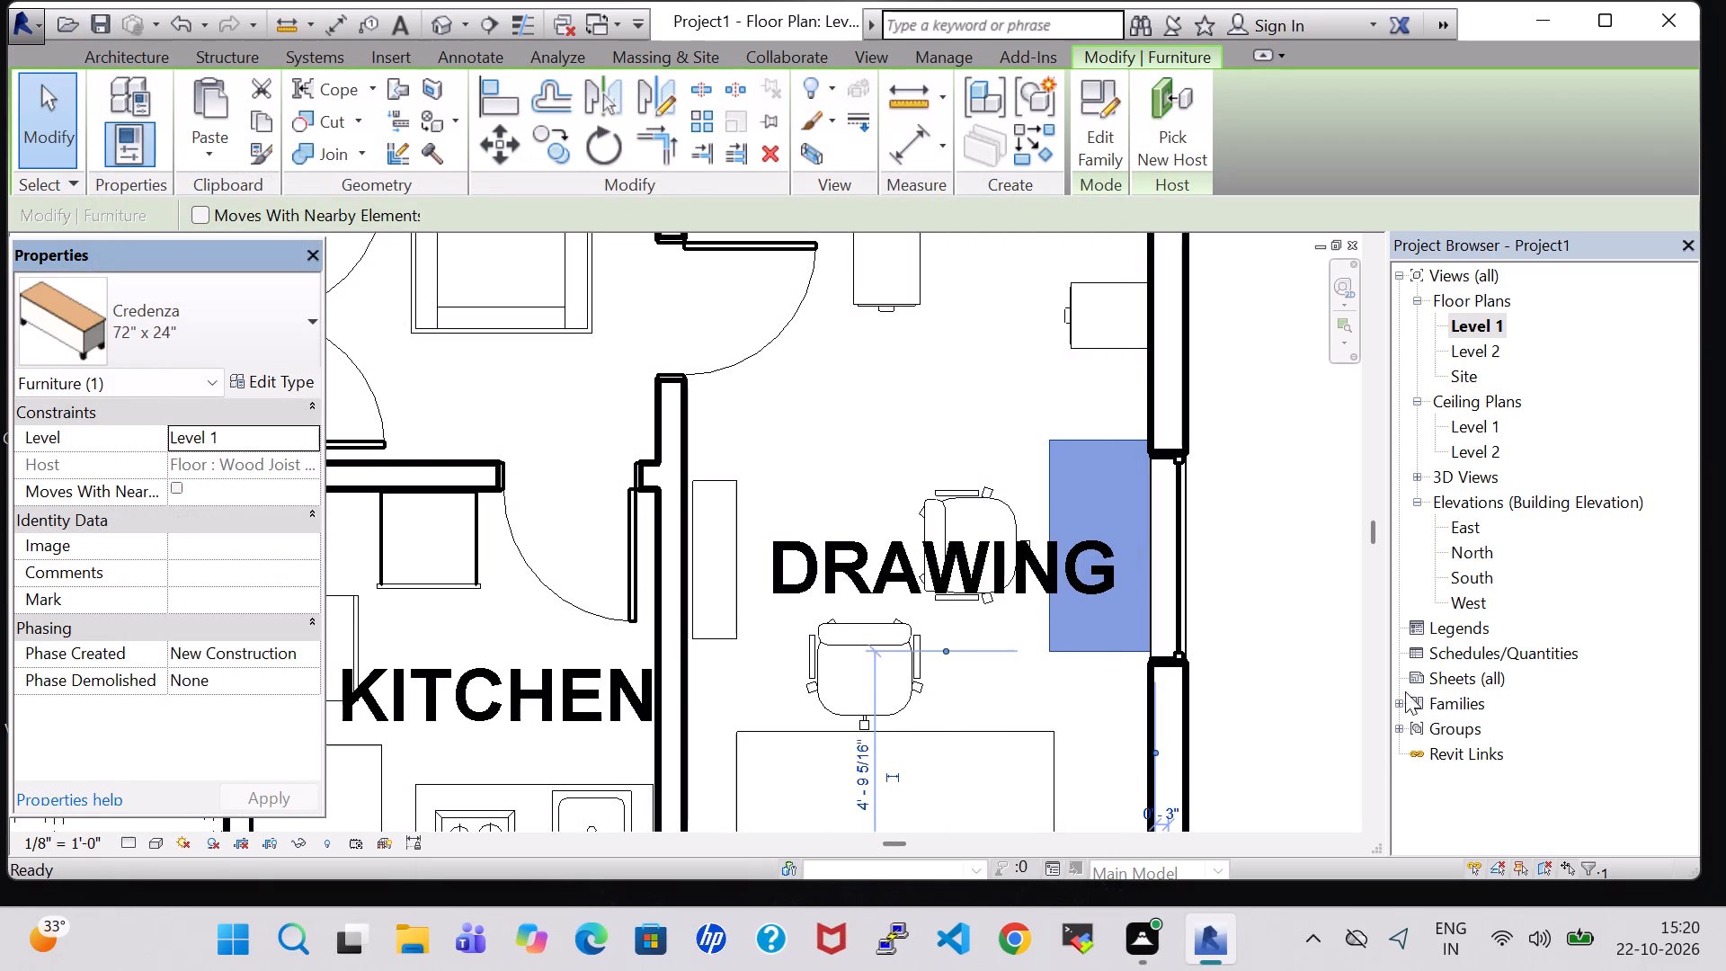
{"action": "left_click", "coordinate": [1286, 688]}
{"action": "left_click", "coordinate": [911, 738]}
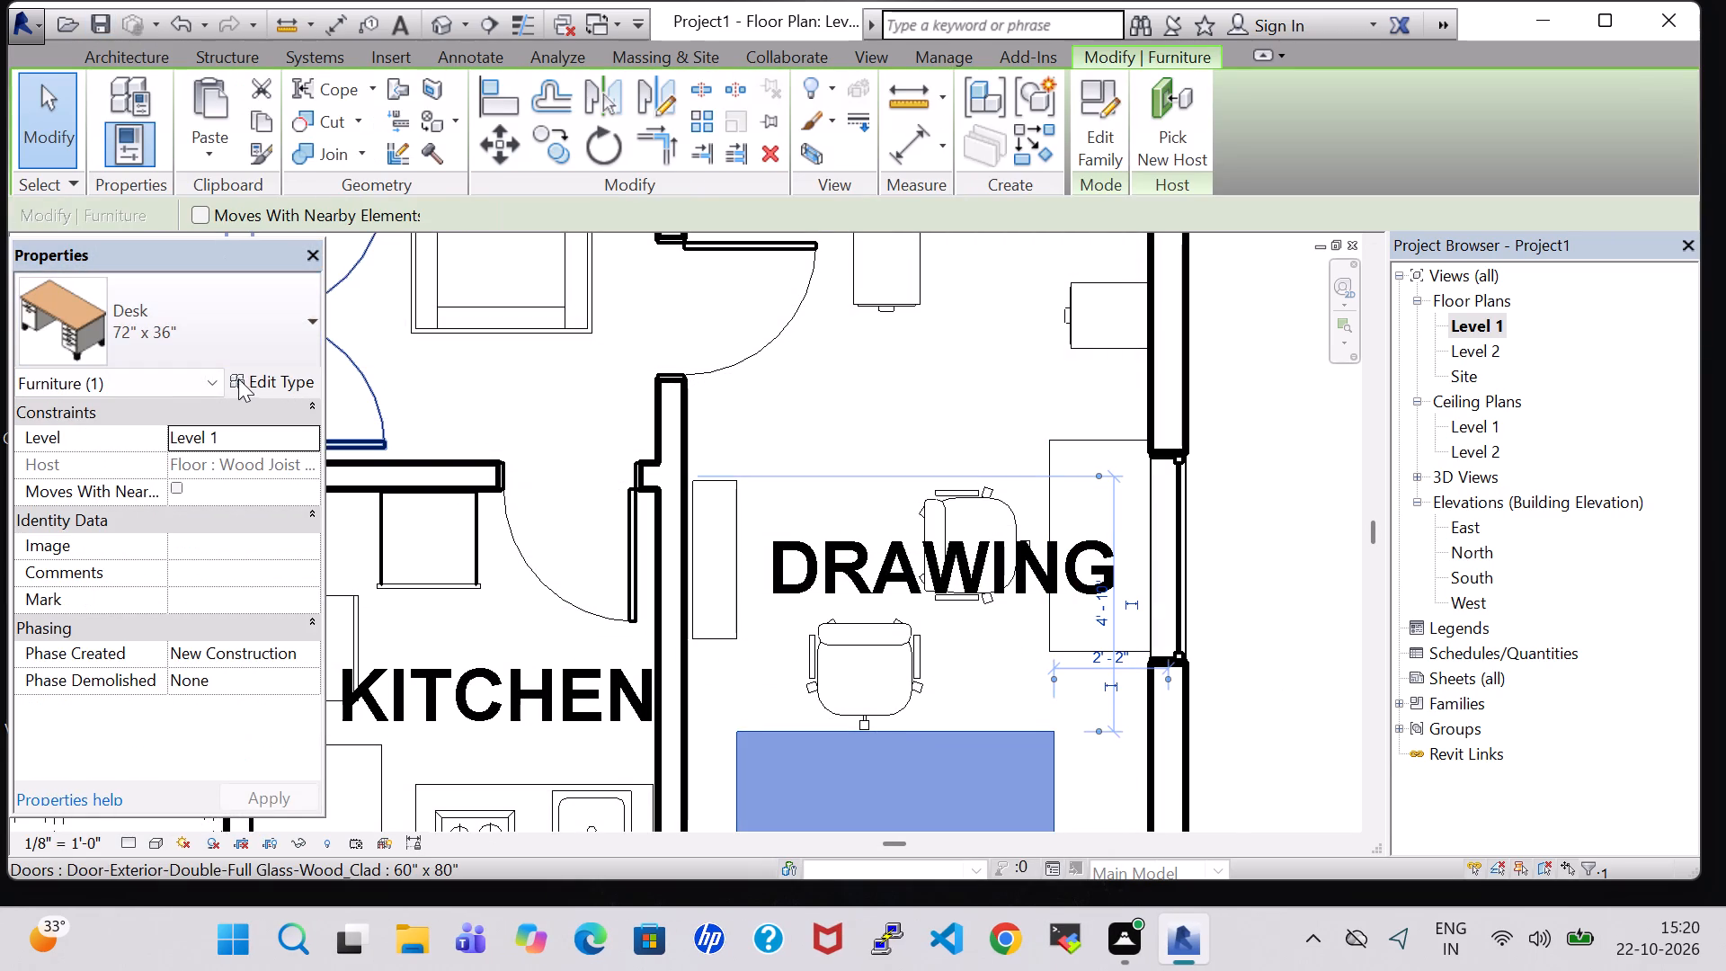
{"action": "left_click", "coordinate": [241, 379]}
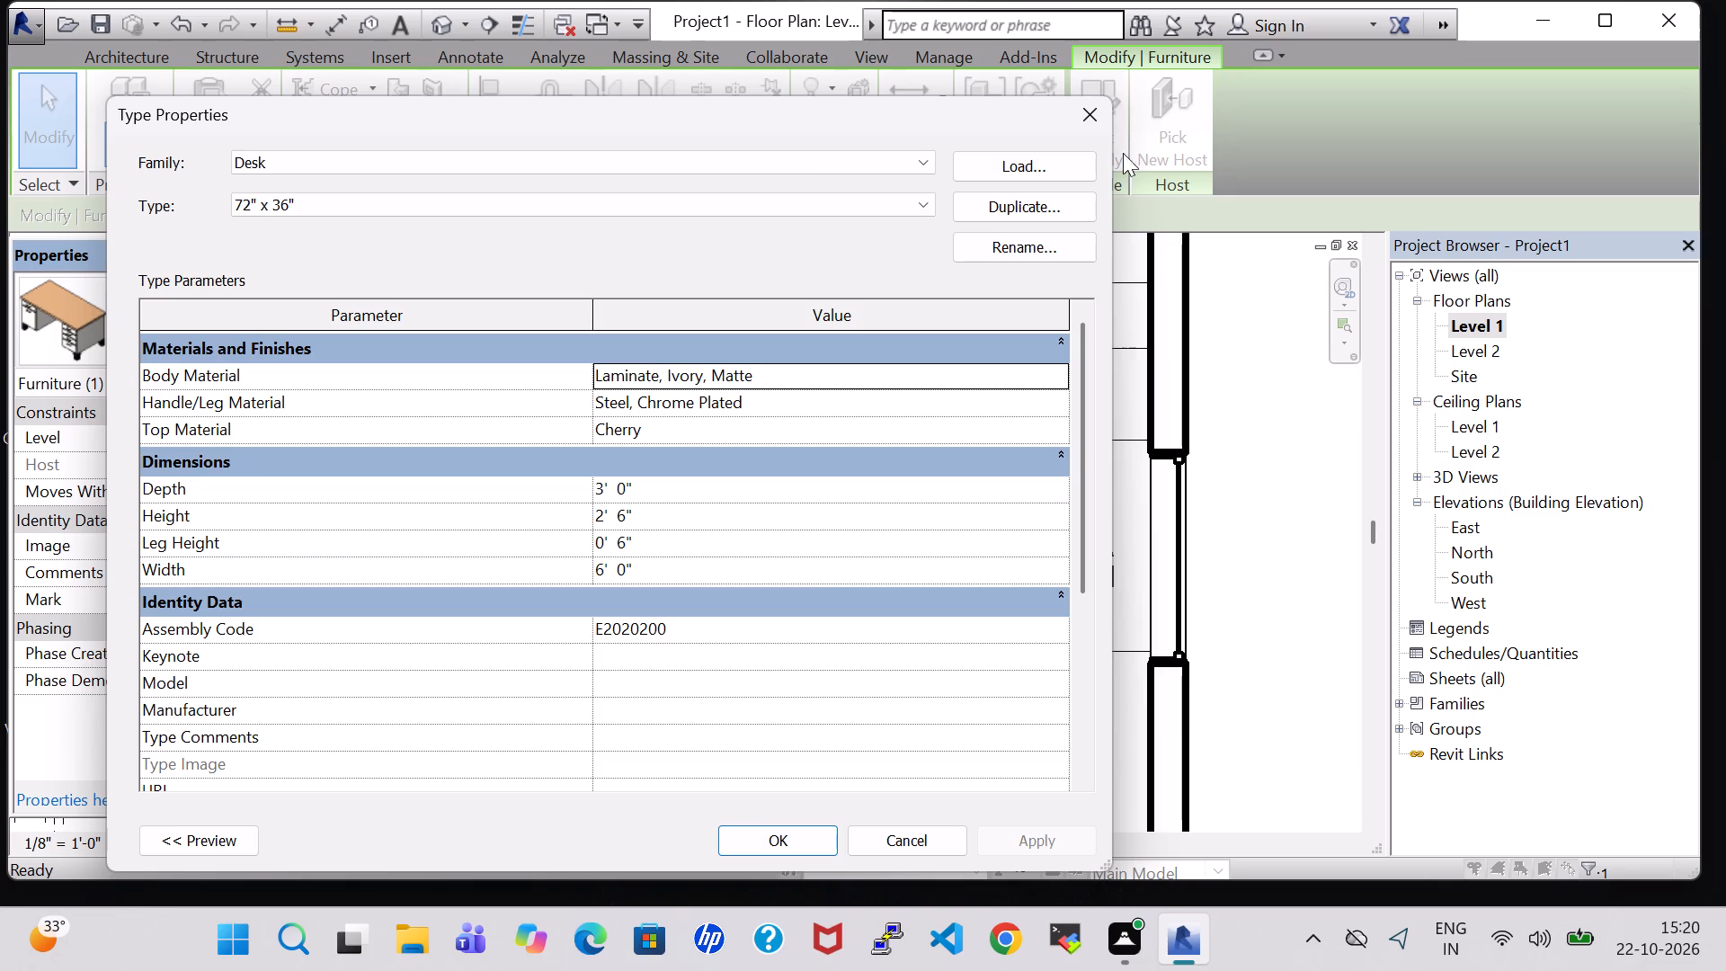
{"action": "left_click", "coordinate": [1103, 111]}
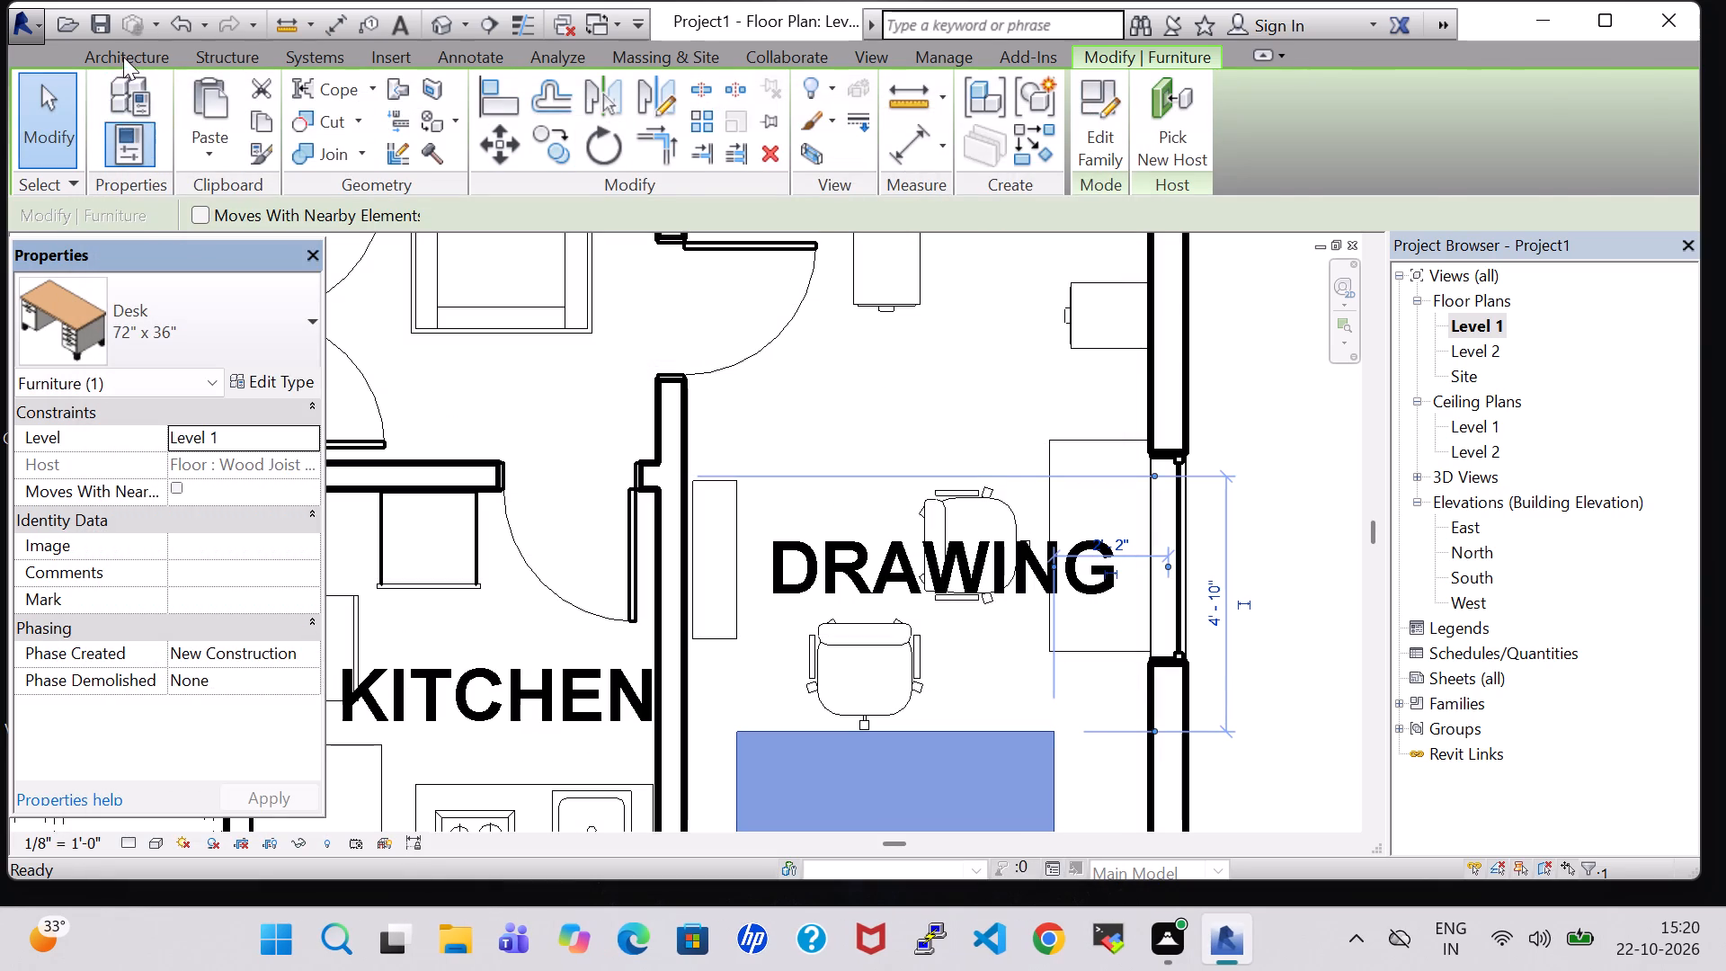
Place an RPC Notebook Computer with a 2' 5" offset on the drawing room's credenza, rotated to face the executive chair.
{"action": "left_click", "coordinate": [123, 57]}
{"action": "left_click", "coordinate": [248, 112]}
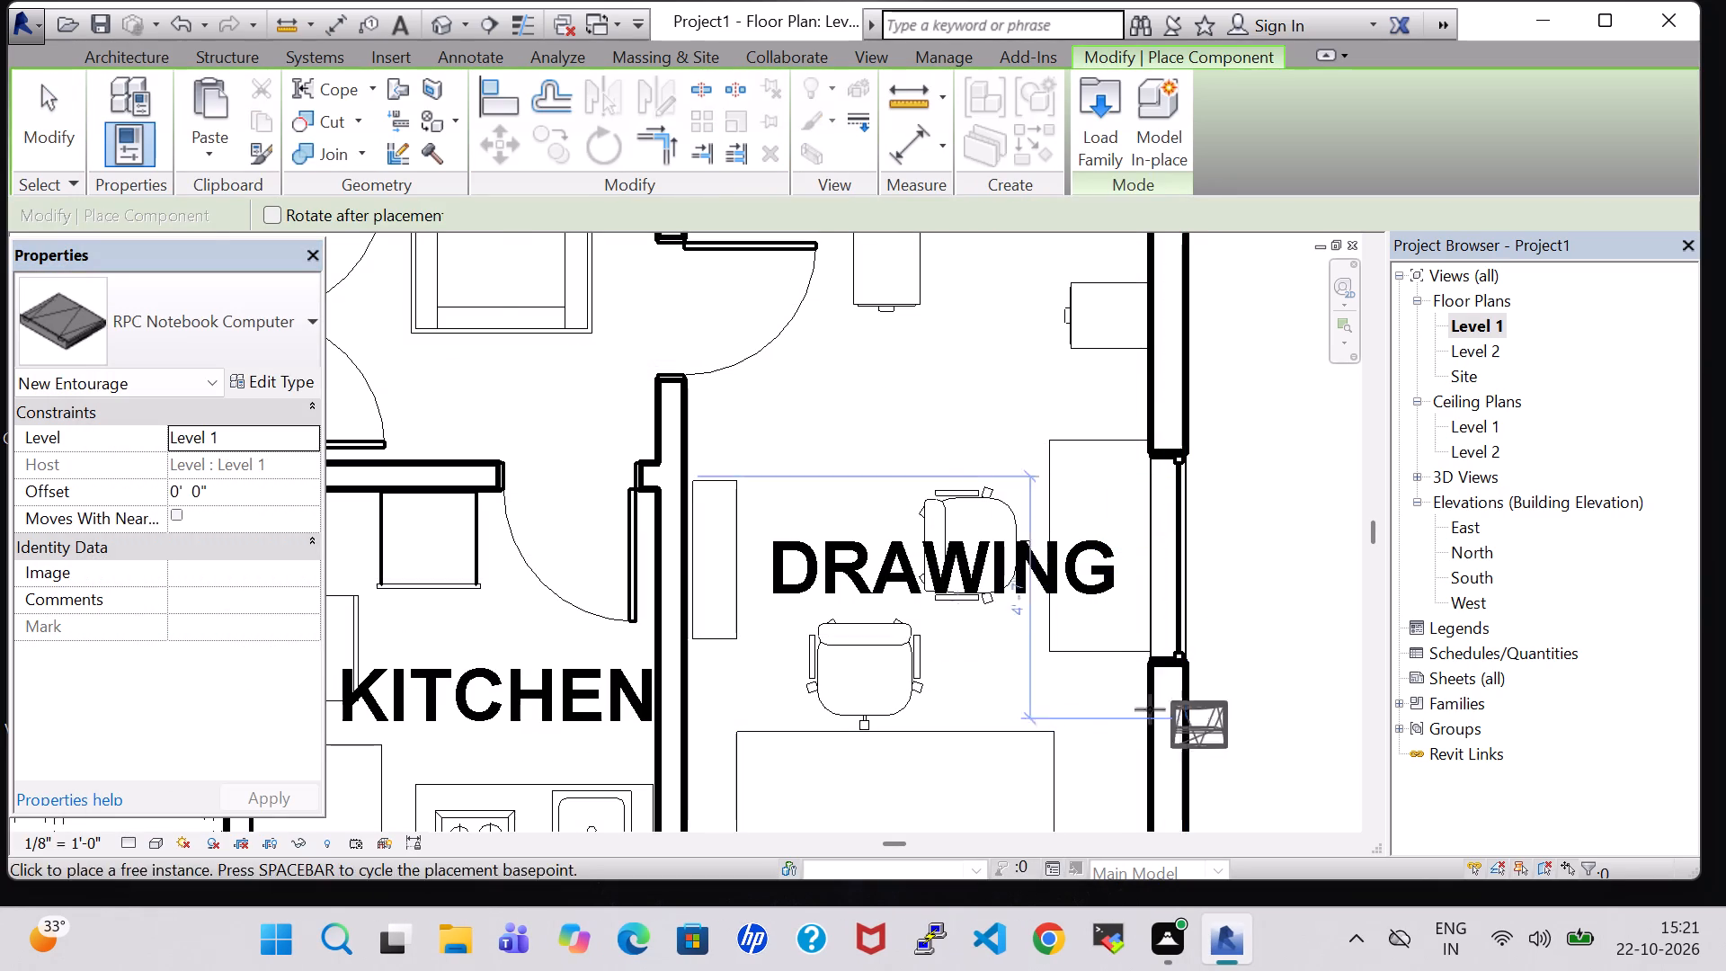
{"action": "scroll", "coordinate": [1056, 692], "scroll_direction": "up", "scroll_amount": 2}
{"action": "key", "text": "space"}
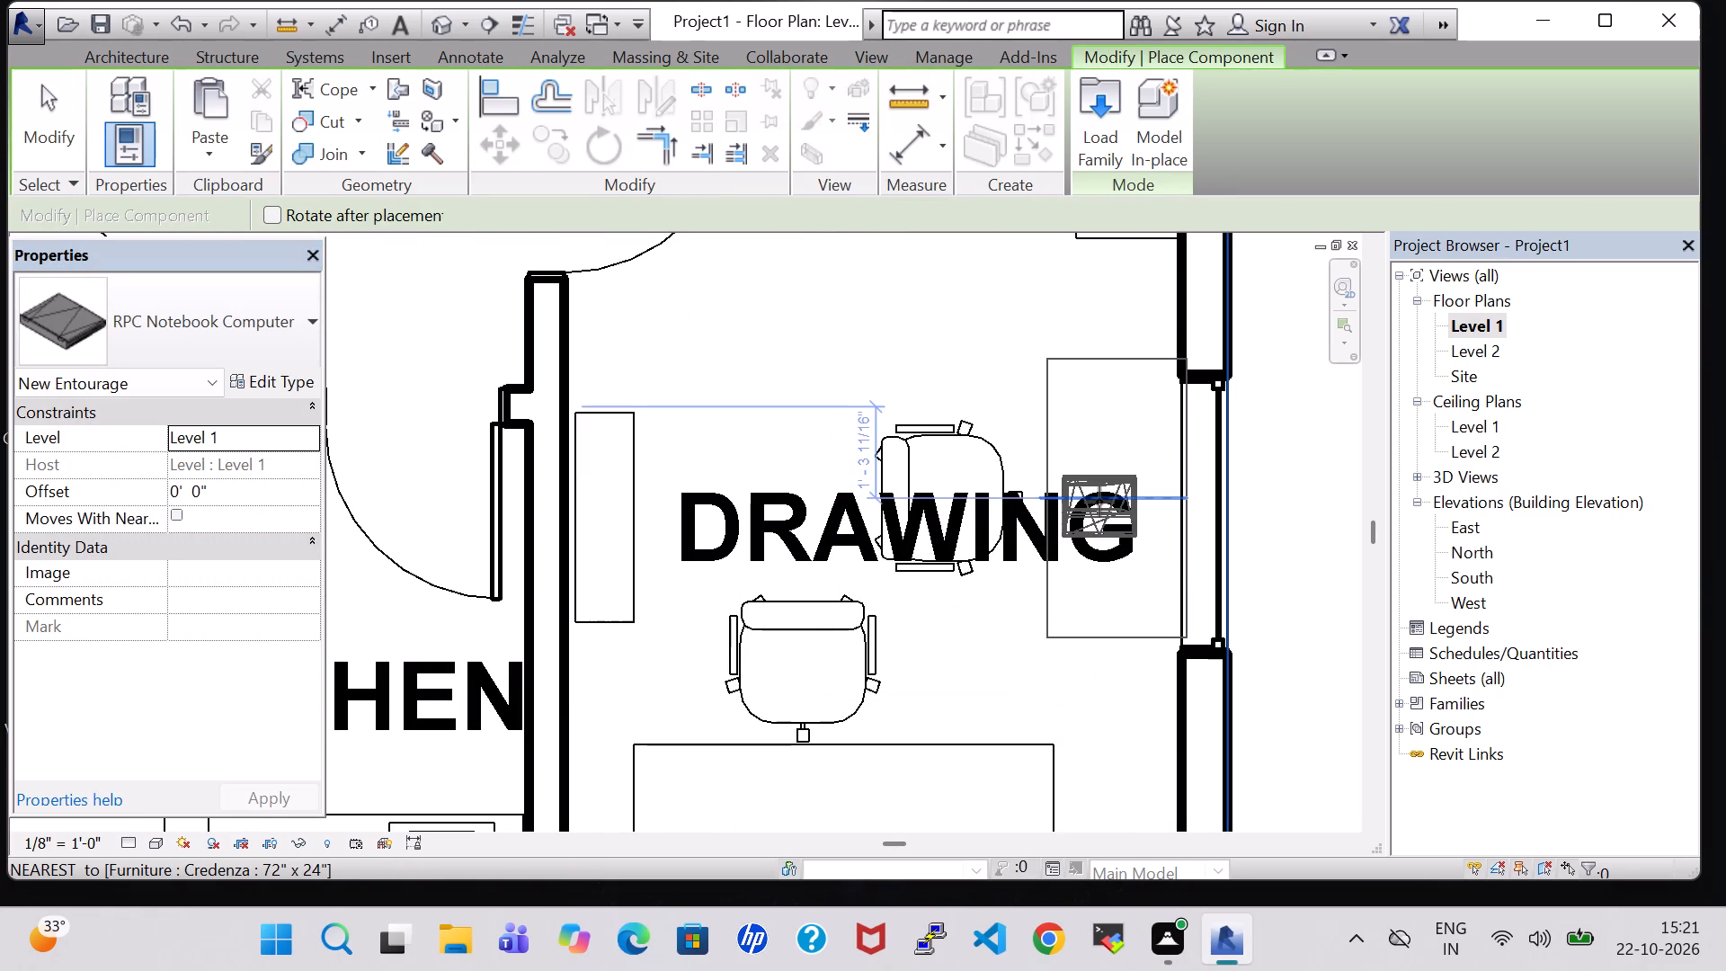
{"action": "key", "text": "space"}
{"action": "key", "text": "space"}
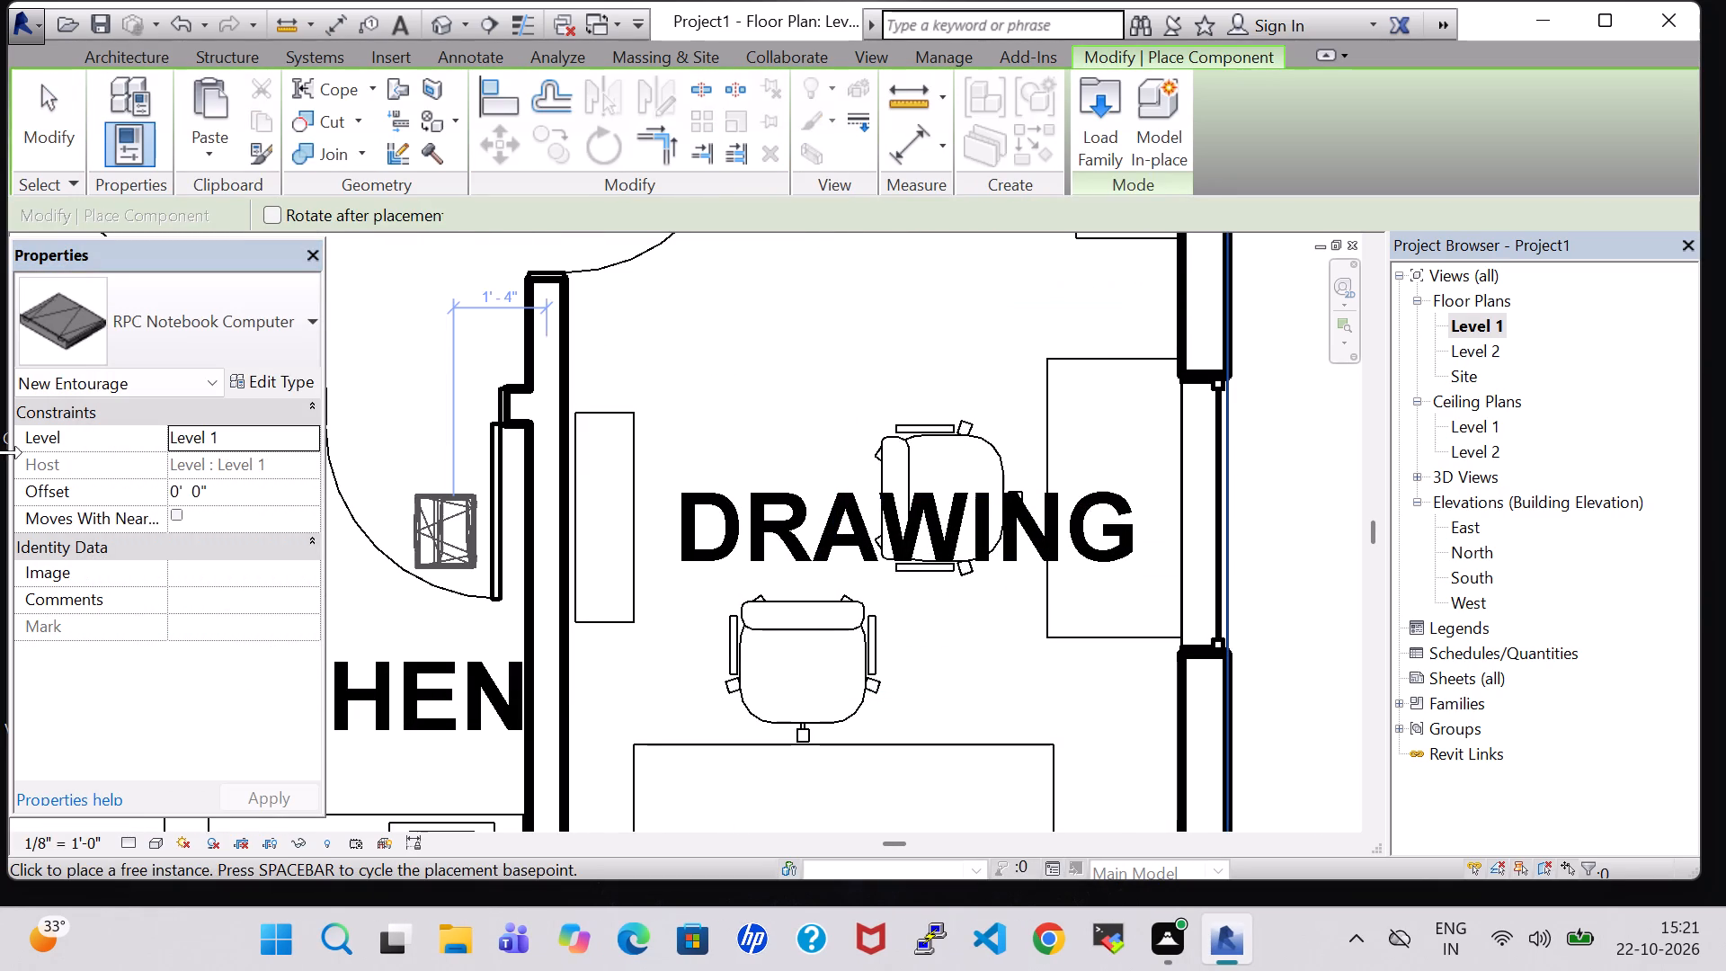
{"action": "left_click", "coordinate": [182, 486]}
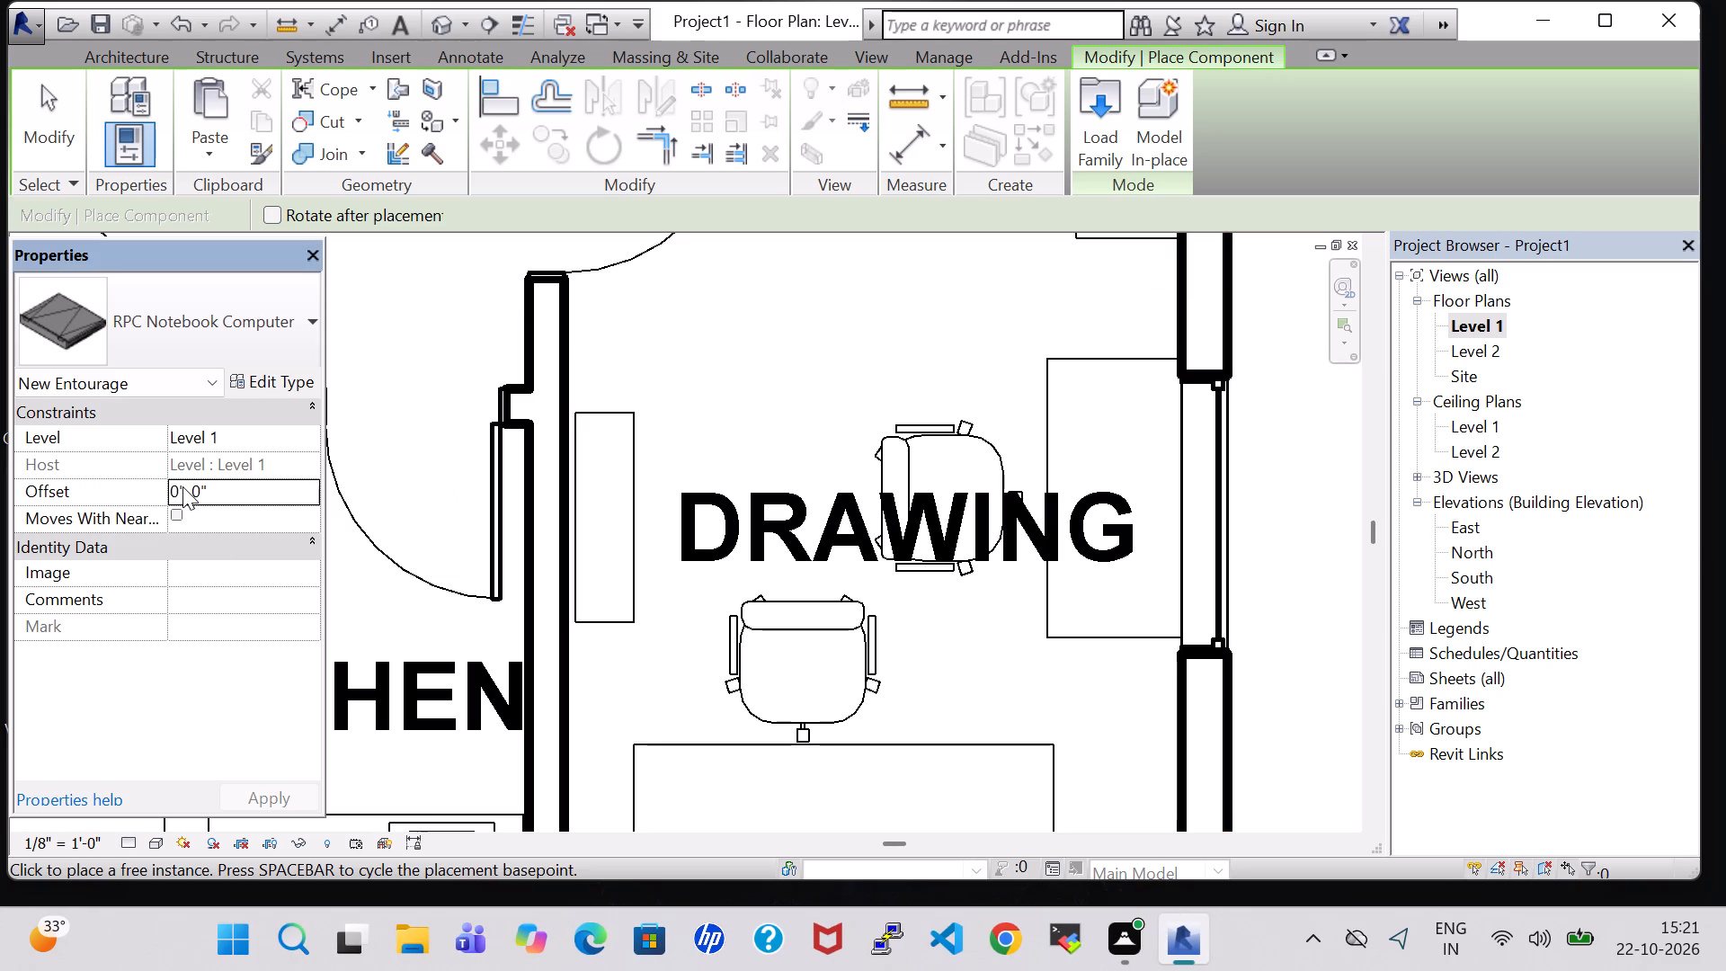
{"action": "key", "text": "Left"}
{"action": "key", "text": "BackSpace"}
{"action": "key", "text": "2"}
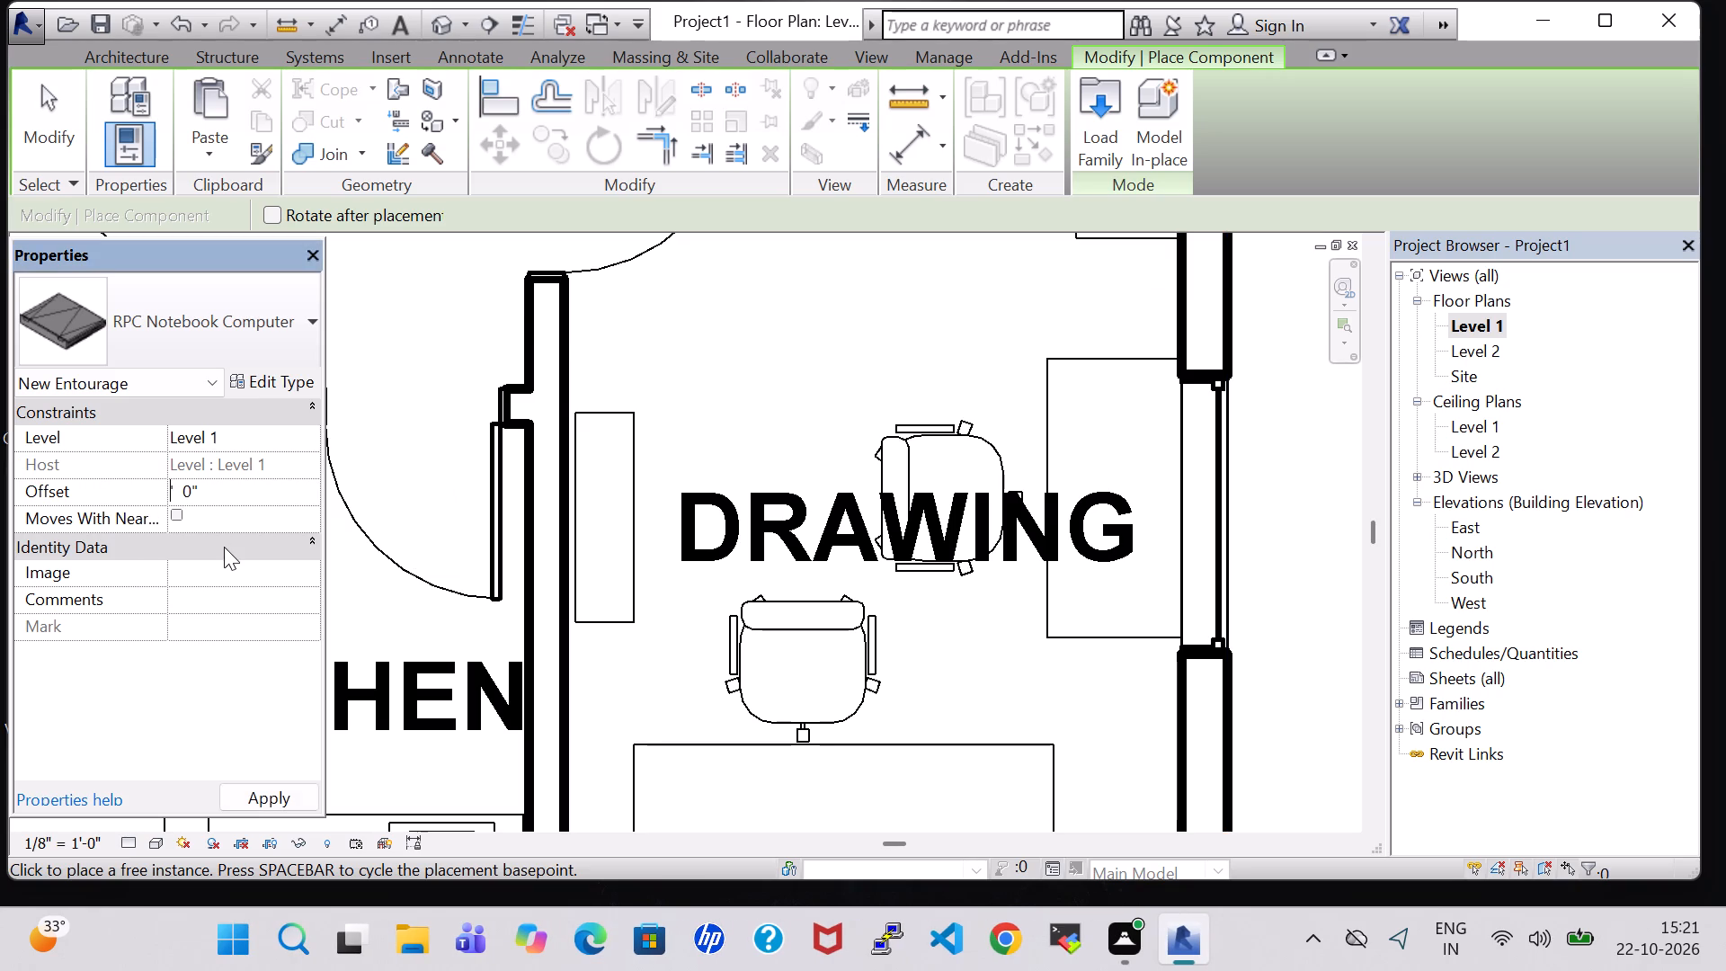
{"action": "left_click", "coordinate": [203, 488]}
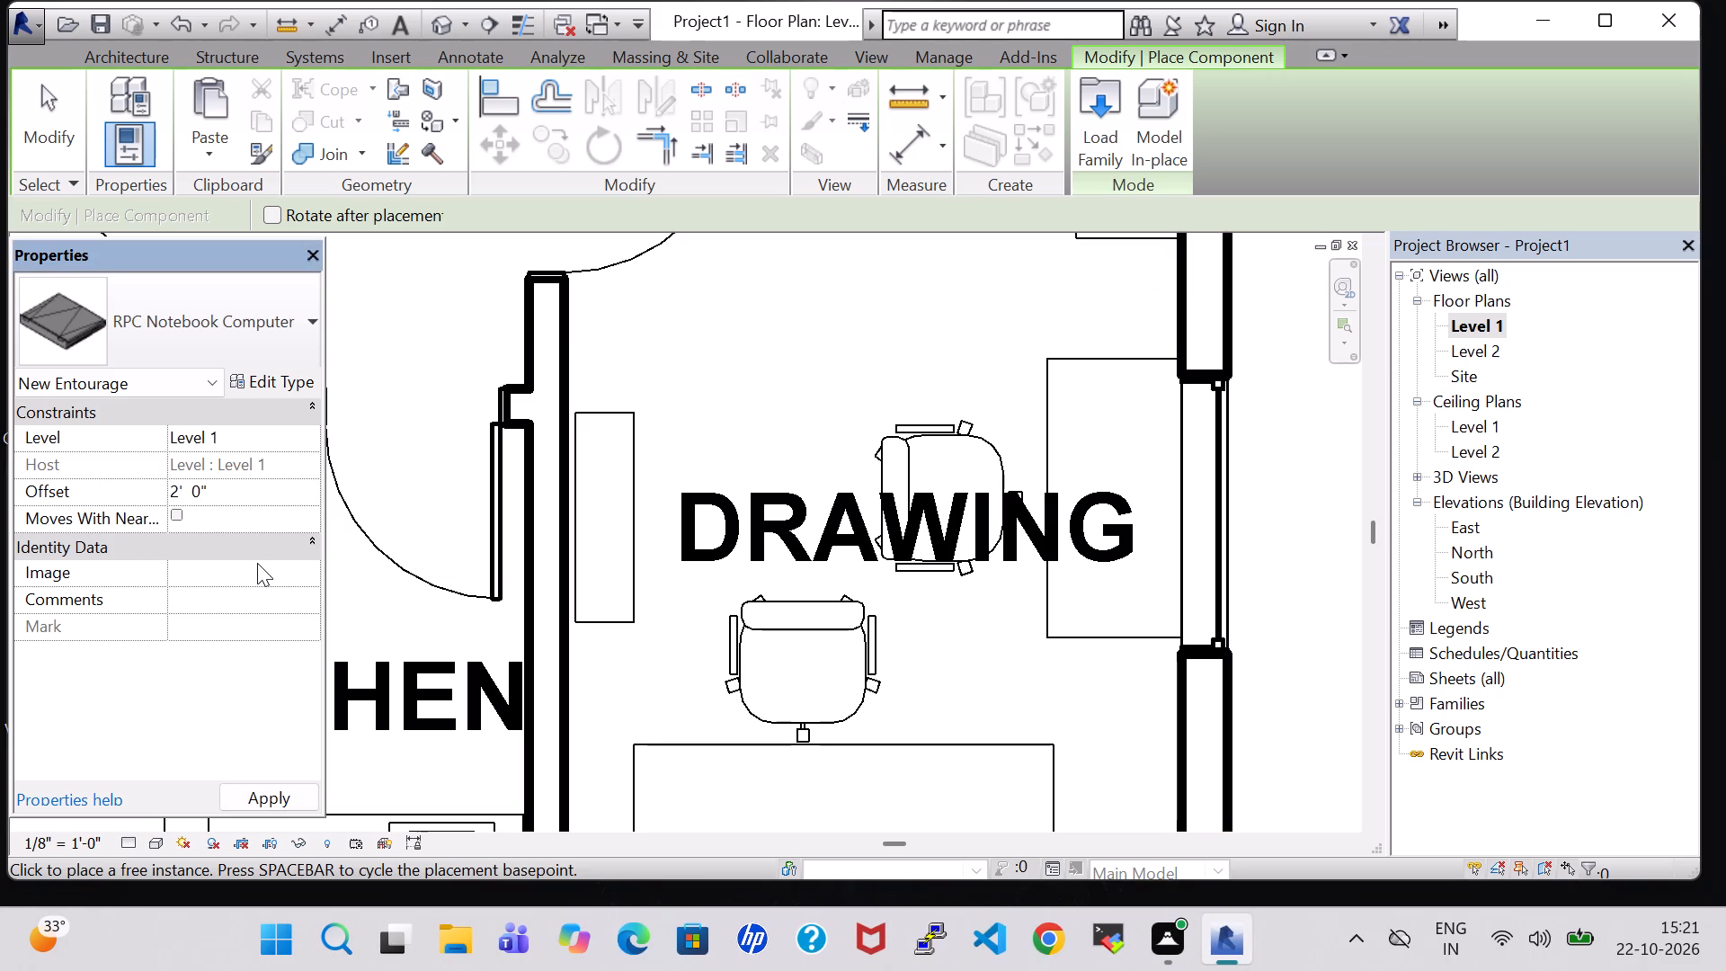
{"action": "key", "text": "BackSpace"}
{"action": "key", "text": "5"}
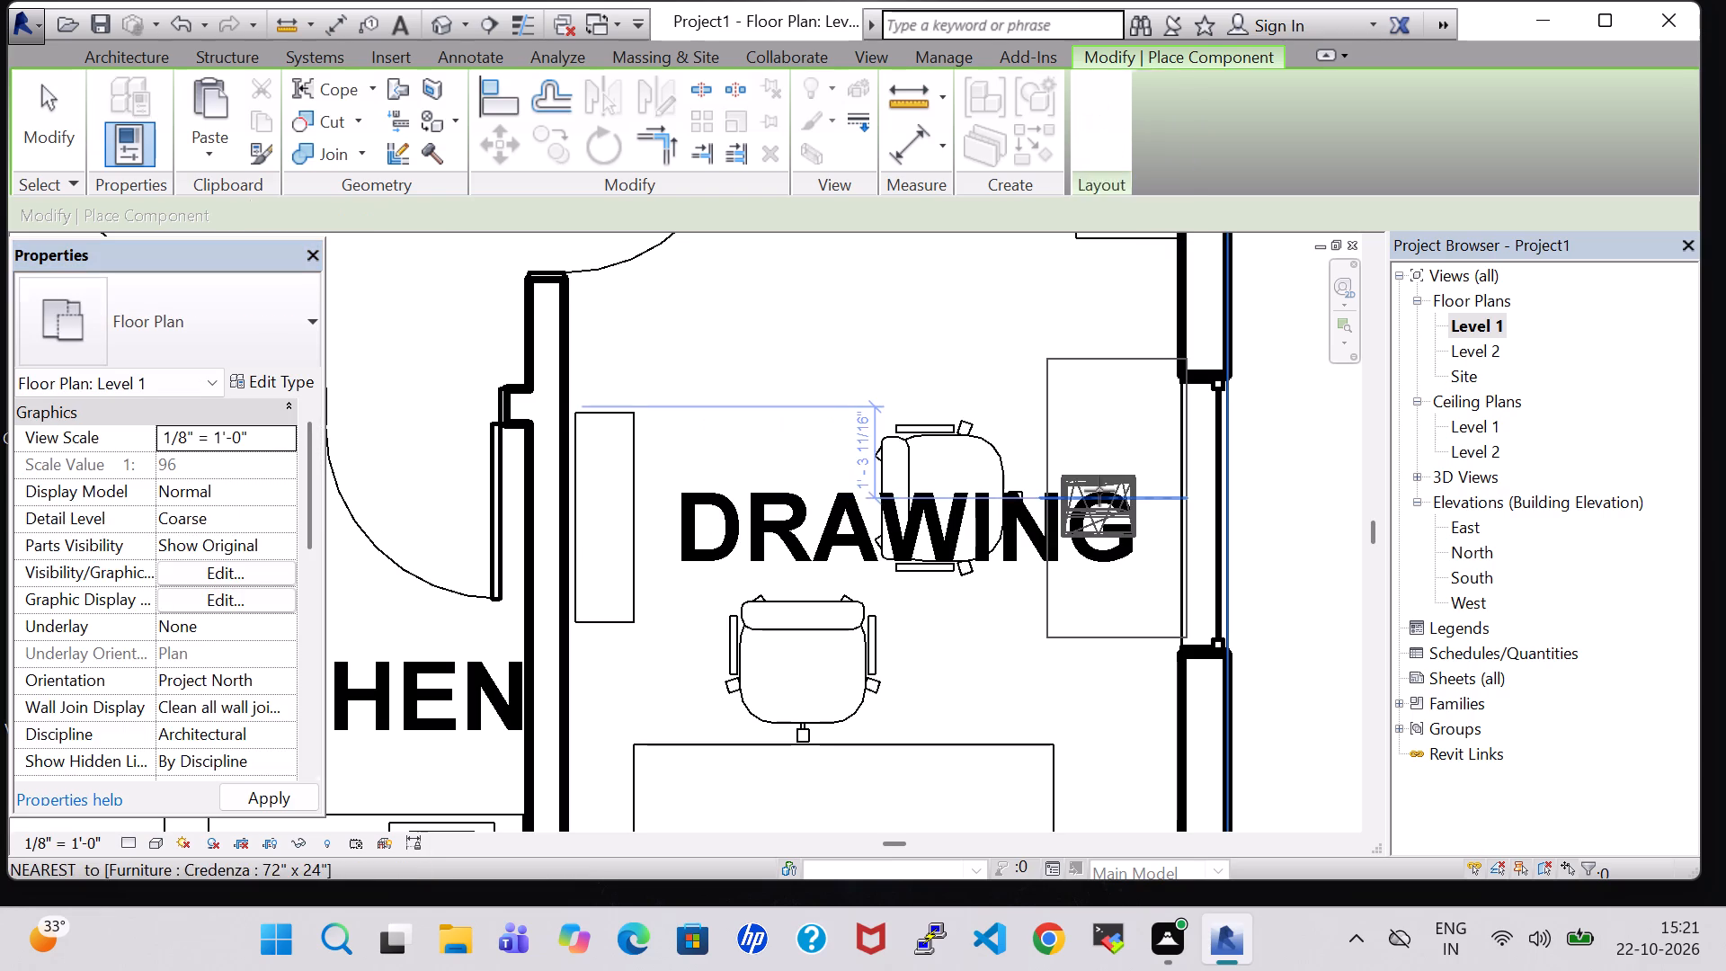
{"action": "key", "text": "space"}
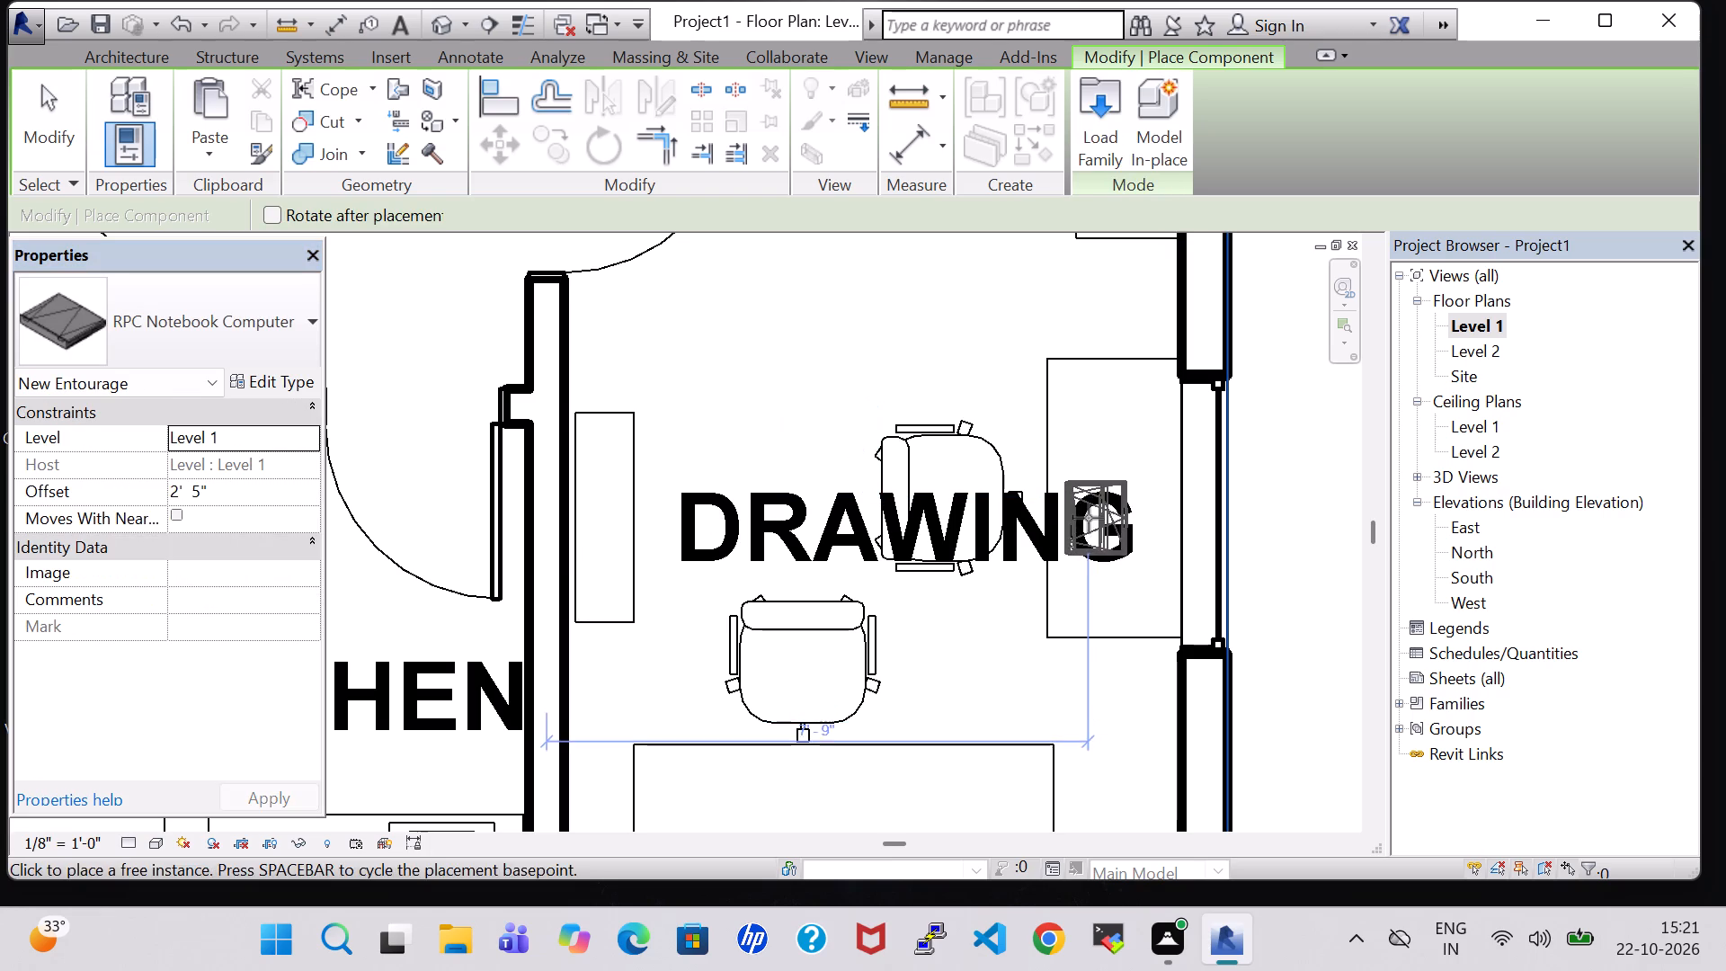
{"action": "left_click", "coordinate": [1089, 518]}
Place a second RPC Notebook Computer at the 2' 5" offset on the drawing room's desk, rotated to align with it.
{"action": "scroll", "coordinate": [949, 771], "scroll_direction": "down", "scroll_amount": 2}
{"action": "middle_click_drag", "start_coordinate": [935, 551], "coordinate": [933, 532]}
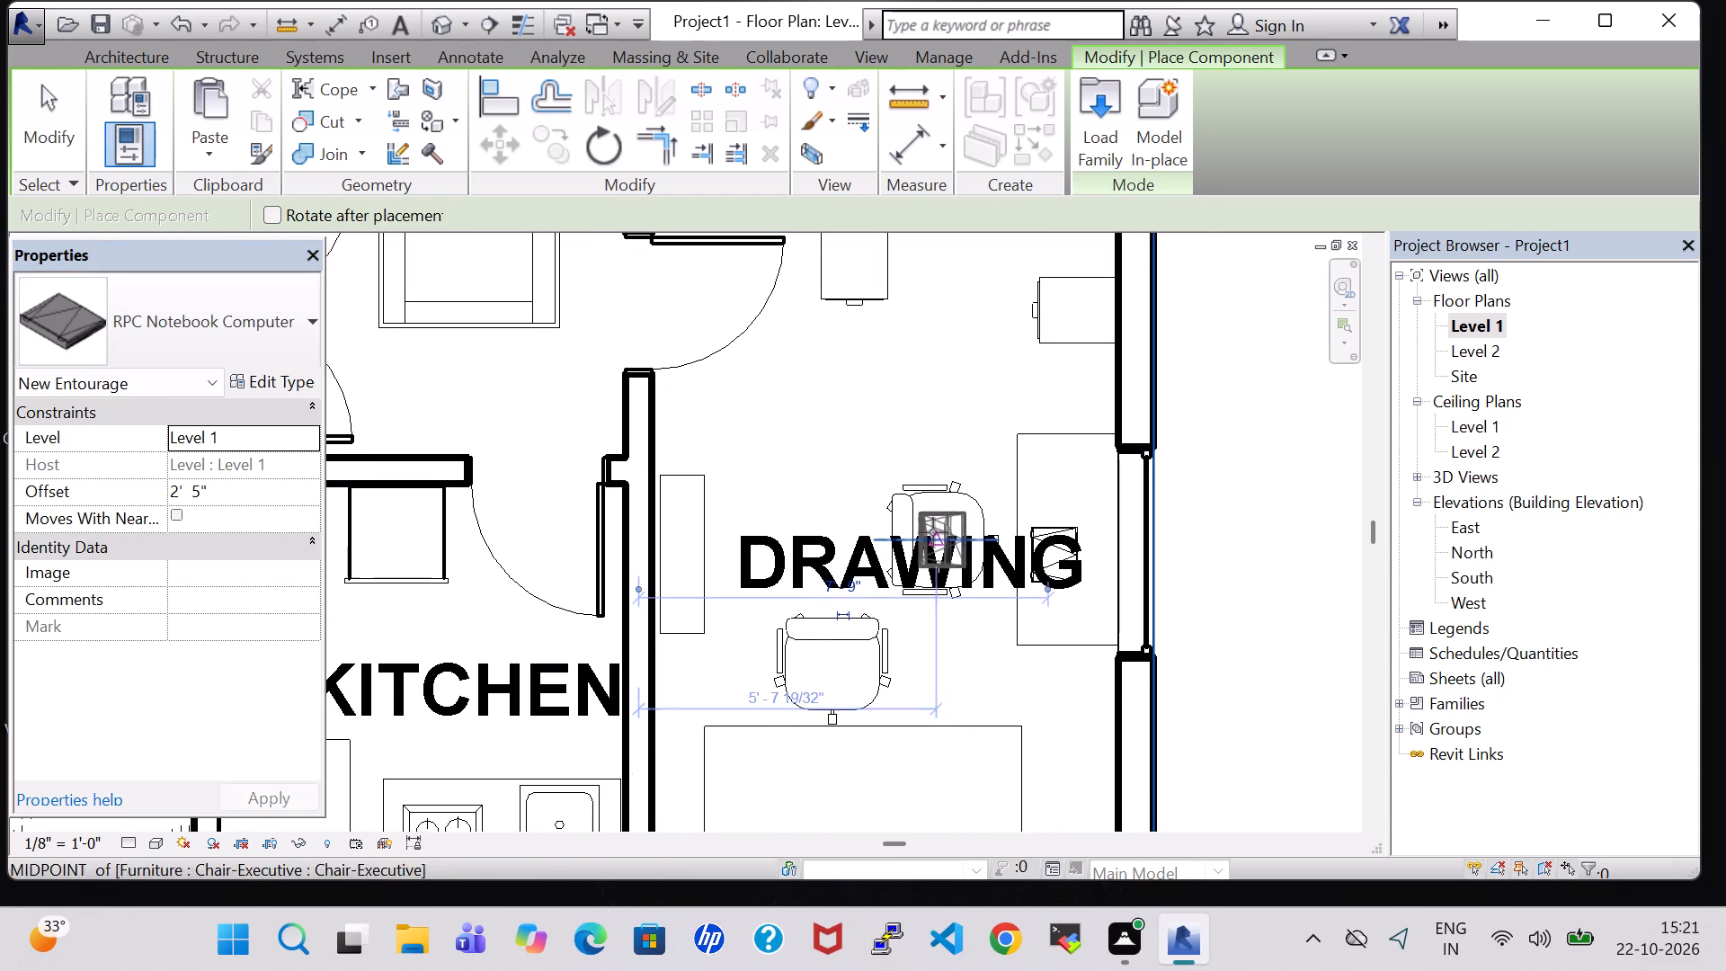
{"action": "key", "text": "space"}
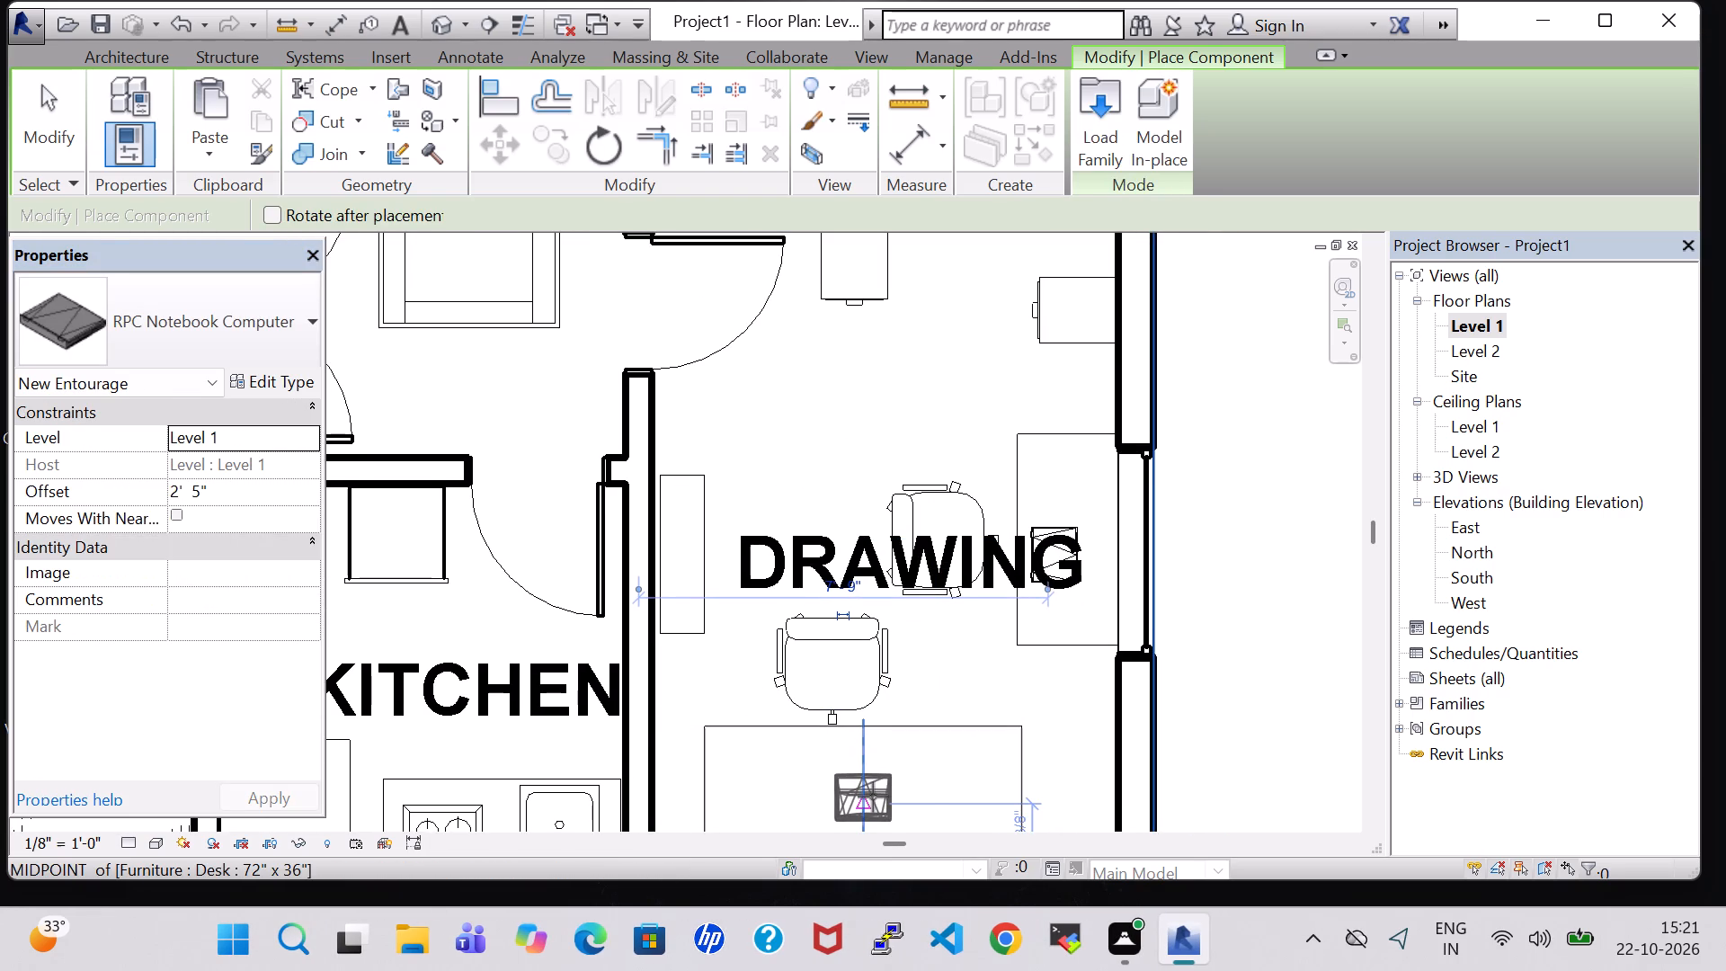
{"action": "left_click", "coordinate": [873, 797]}
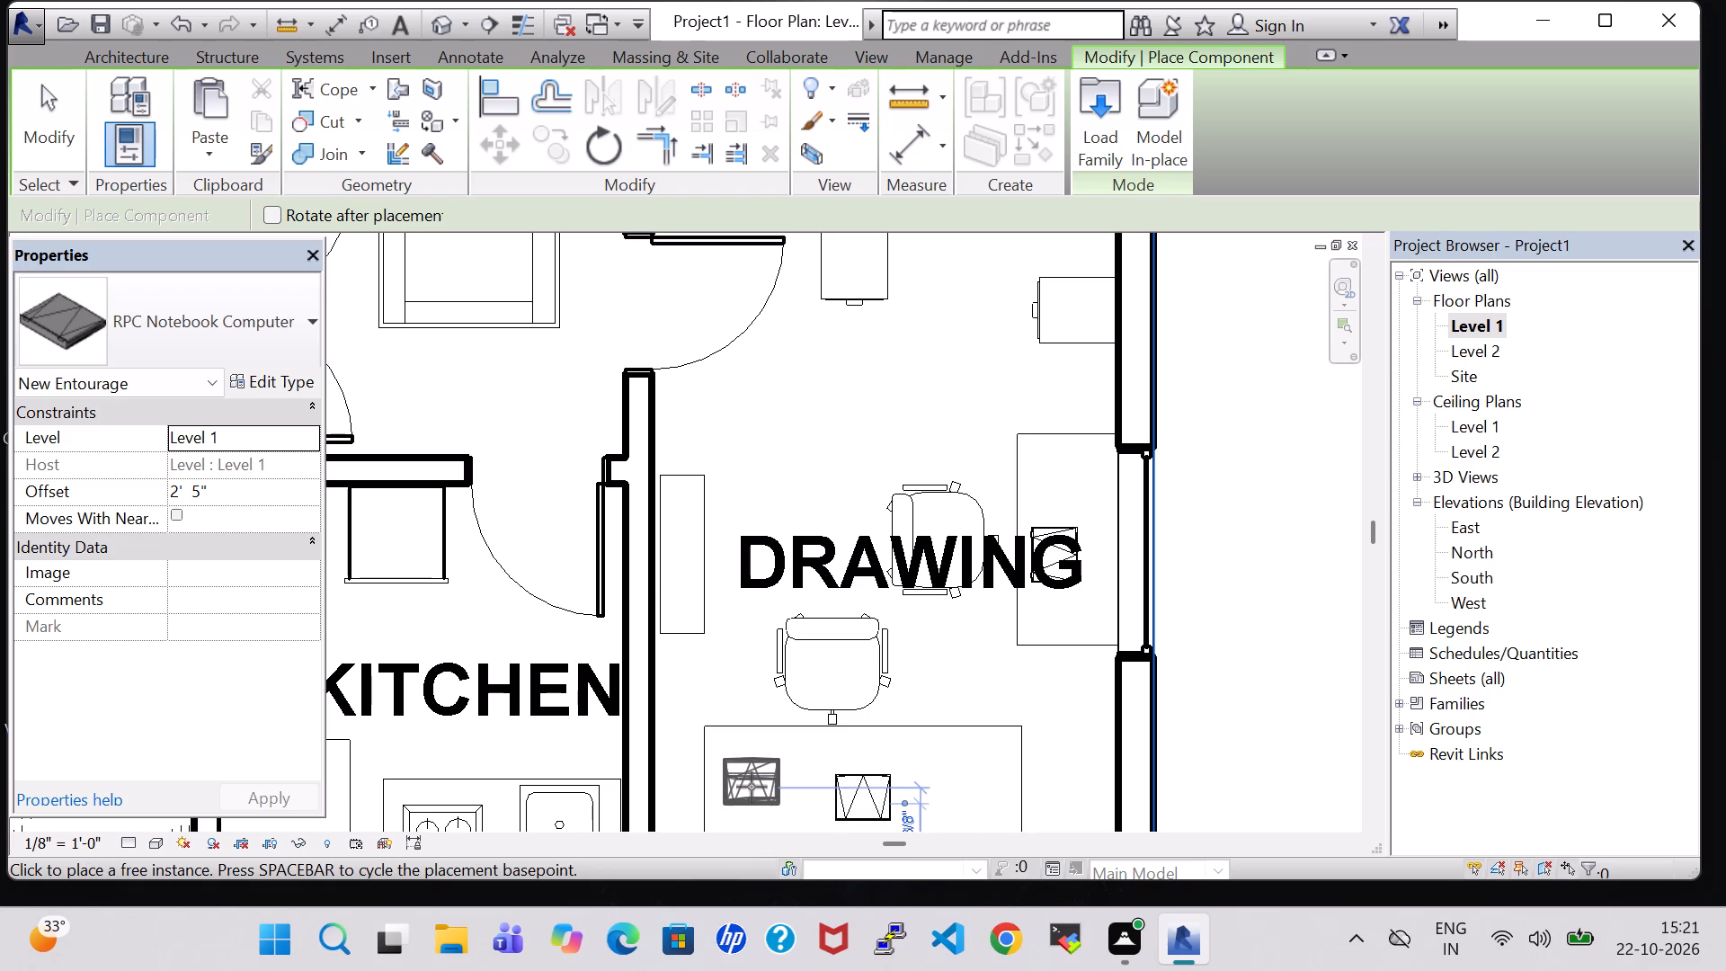
{"action": "key", "text": "Escape"}
{"action": "key", "text": "Escape"}
Set the offset of the notebook computer on the drawing room's desk to 2' 6".
{"action": "left_click", "coordinate": [886, 793]}
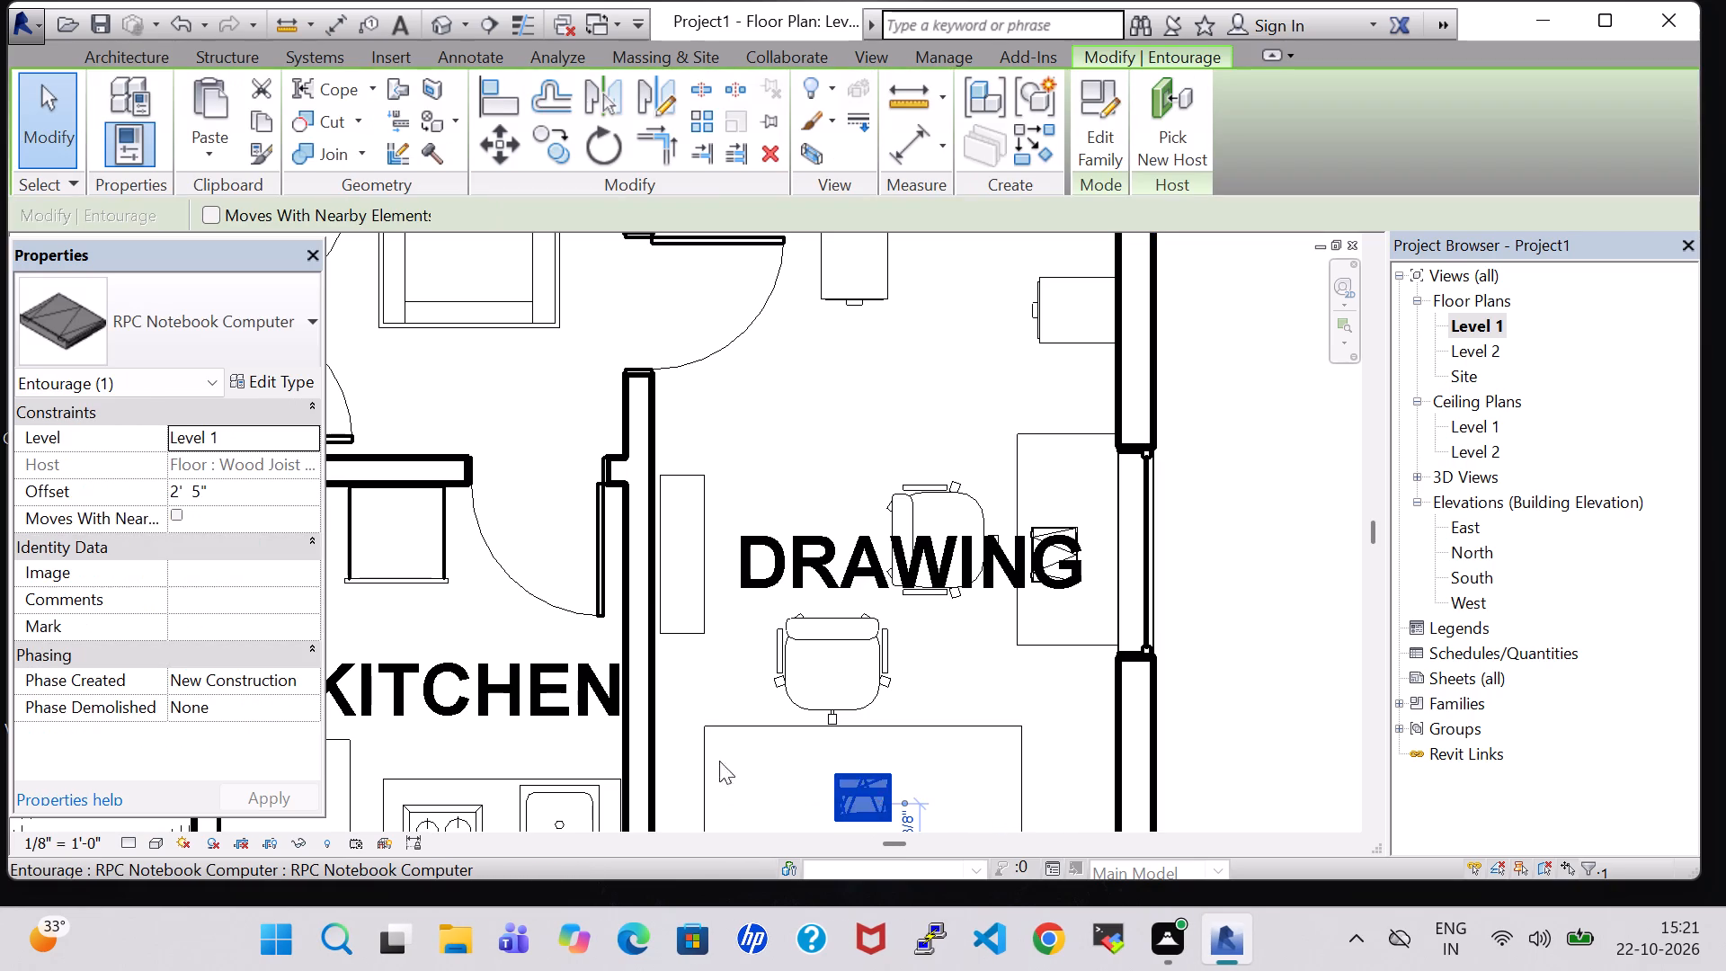
{"action": "left_click", "coordinate": [203, 487]}
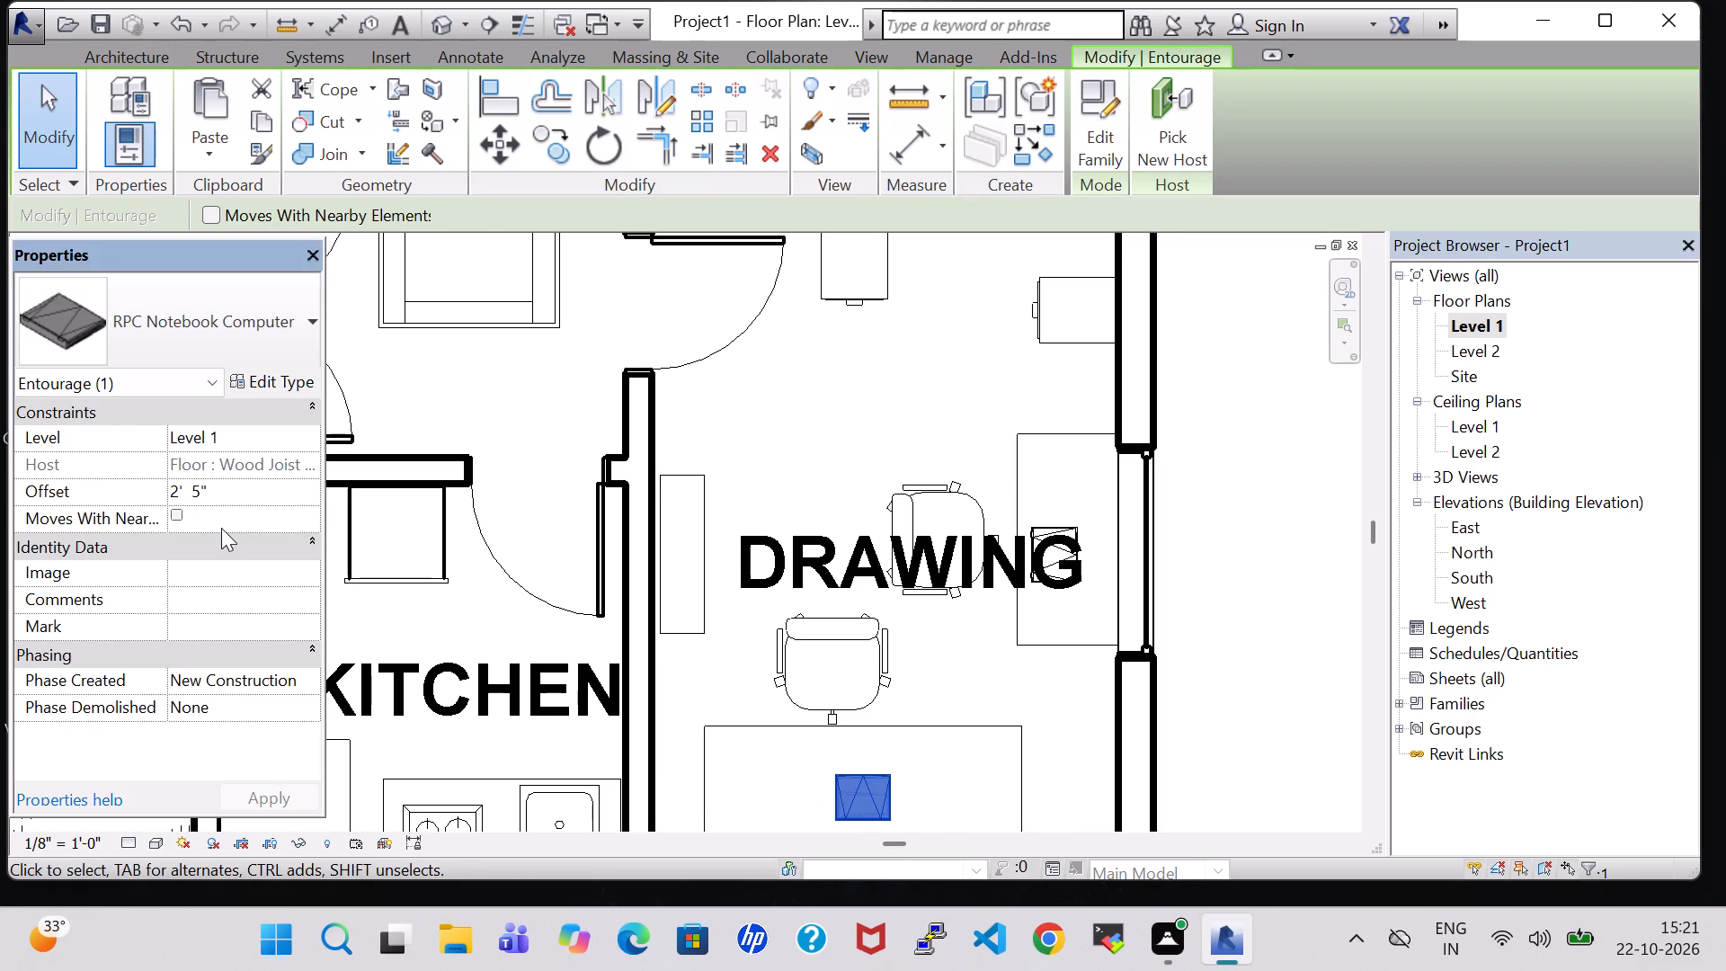
{"action": "key", "text": "BackSpace"}
{"action": "key", "text": "6"}
{"action": "key", "text": "Return"}
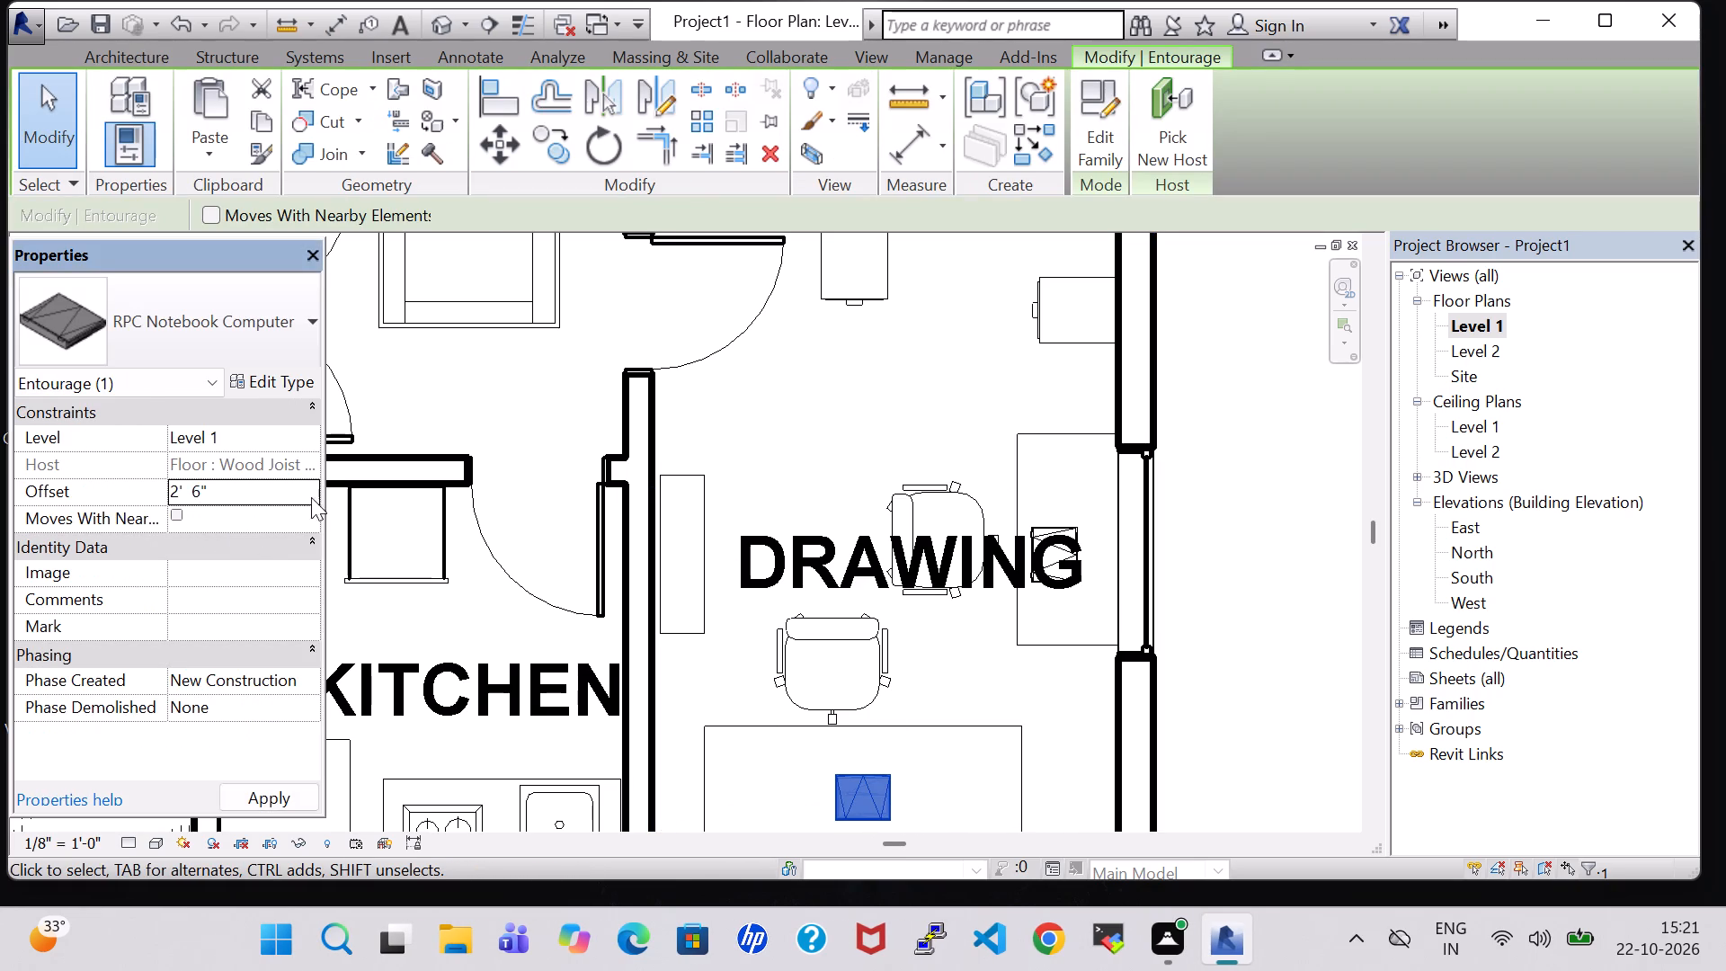
Examine how the notebook computer sits on the drawing room's desk in the 3D view.
{"action": "left_click", "coordinate": [449, 28]}
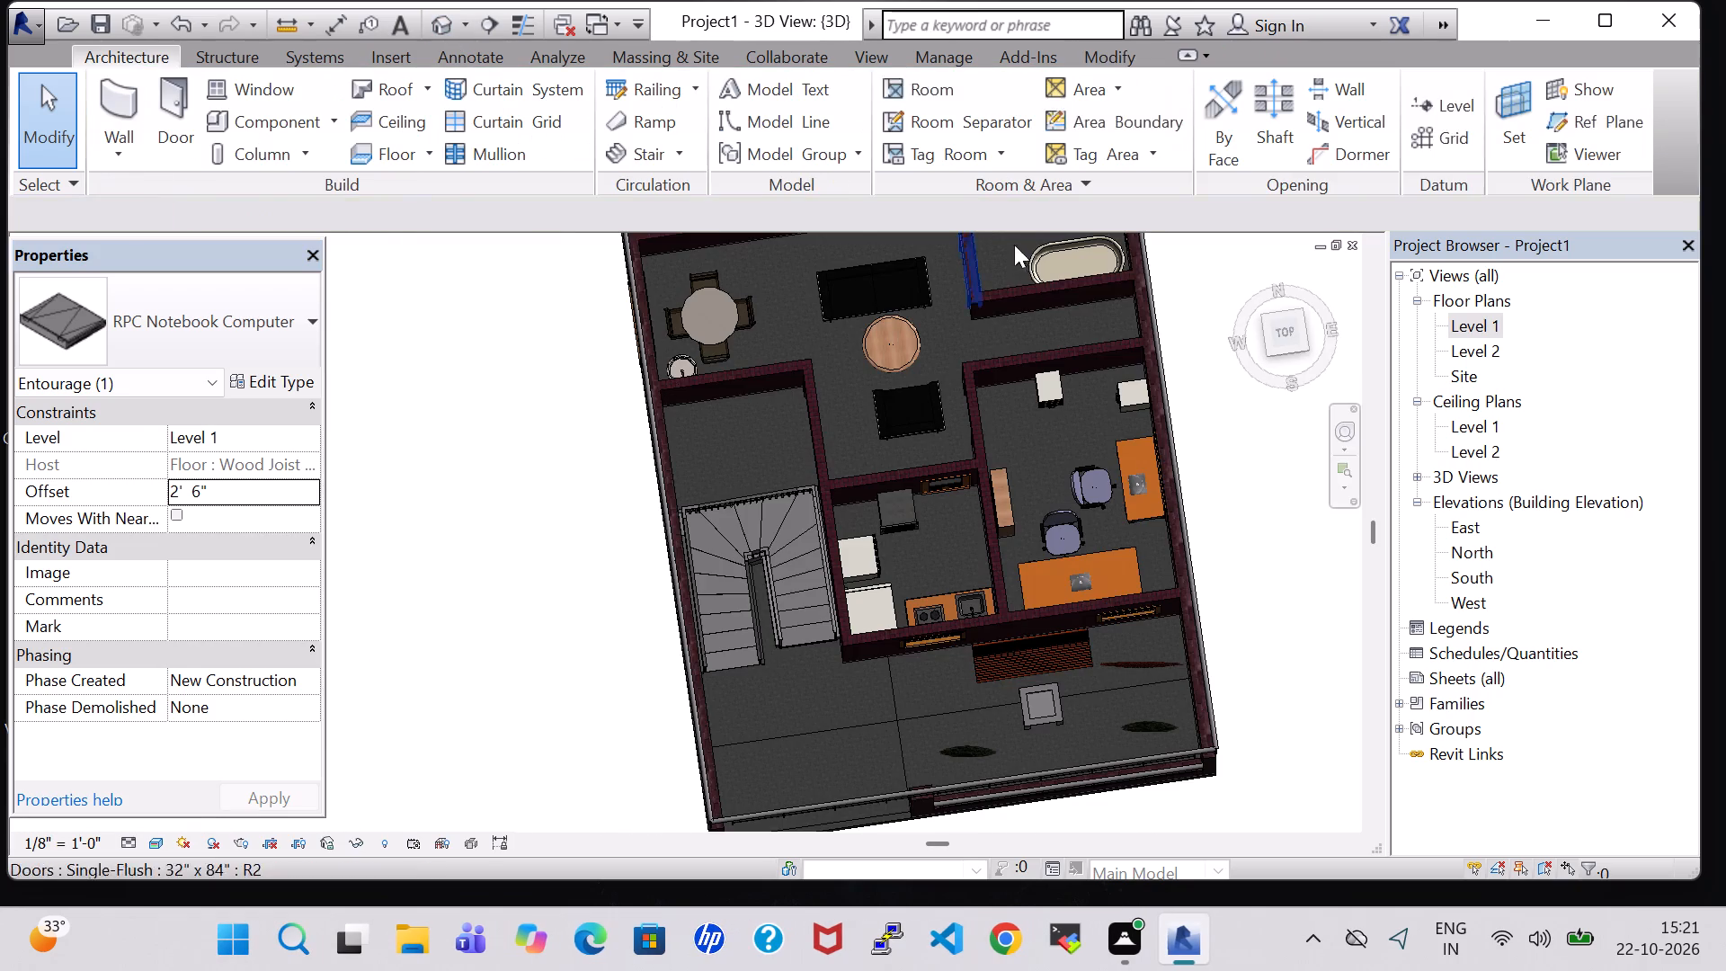
{"action": "scroll", "coordinate": [1267, 552], "scroll_direction": "up", "scroll_amount": 7}
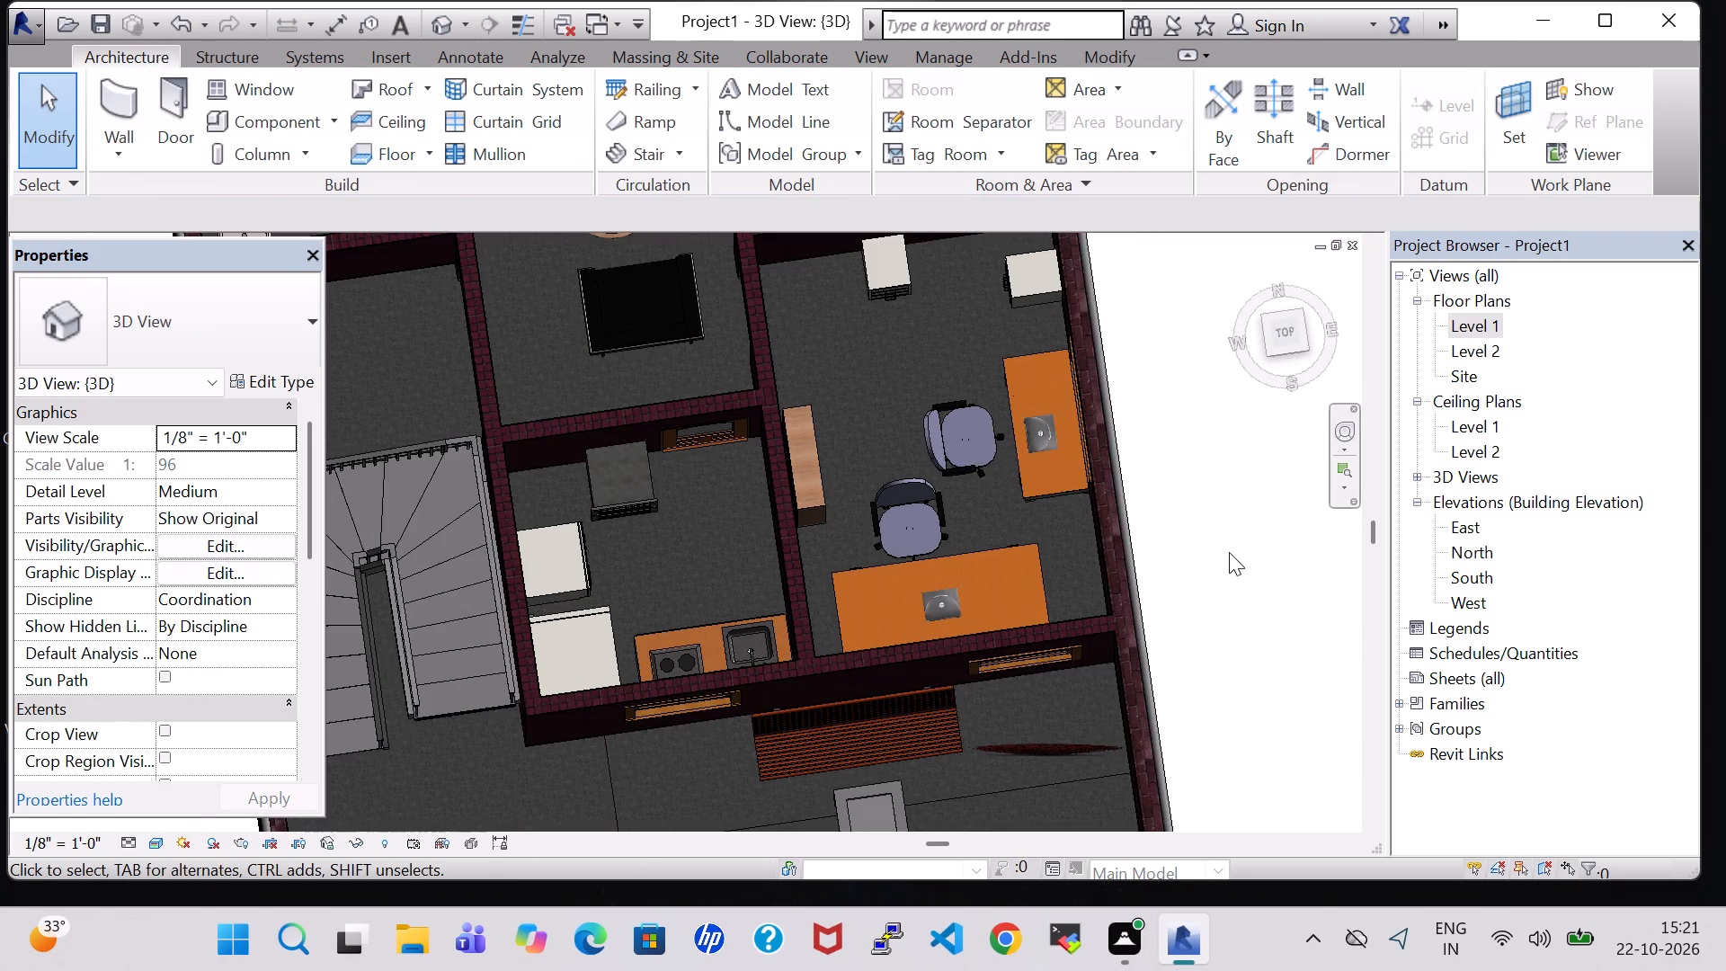
{"action": "scroll", "coordinate": [1229, 552], "scroll_direction": "up", "scroll_amount": 1}
{"action": "scroll", "coordinate": [730, 644], "scroll_direction": "up", "scroll_amount": 2}
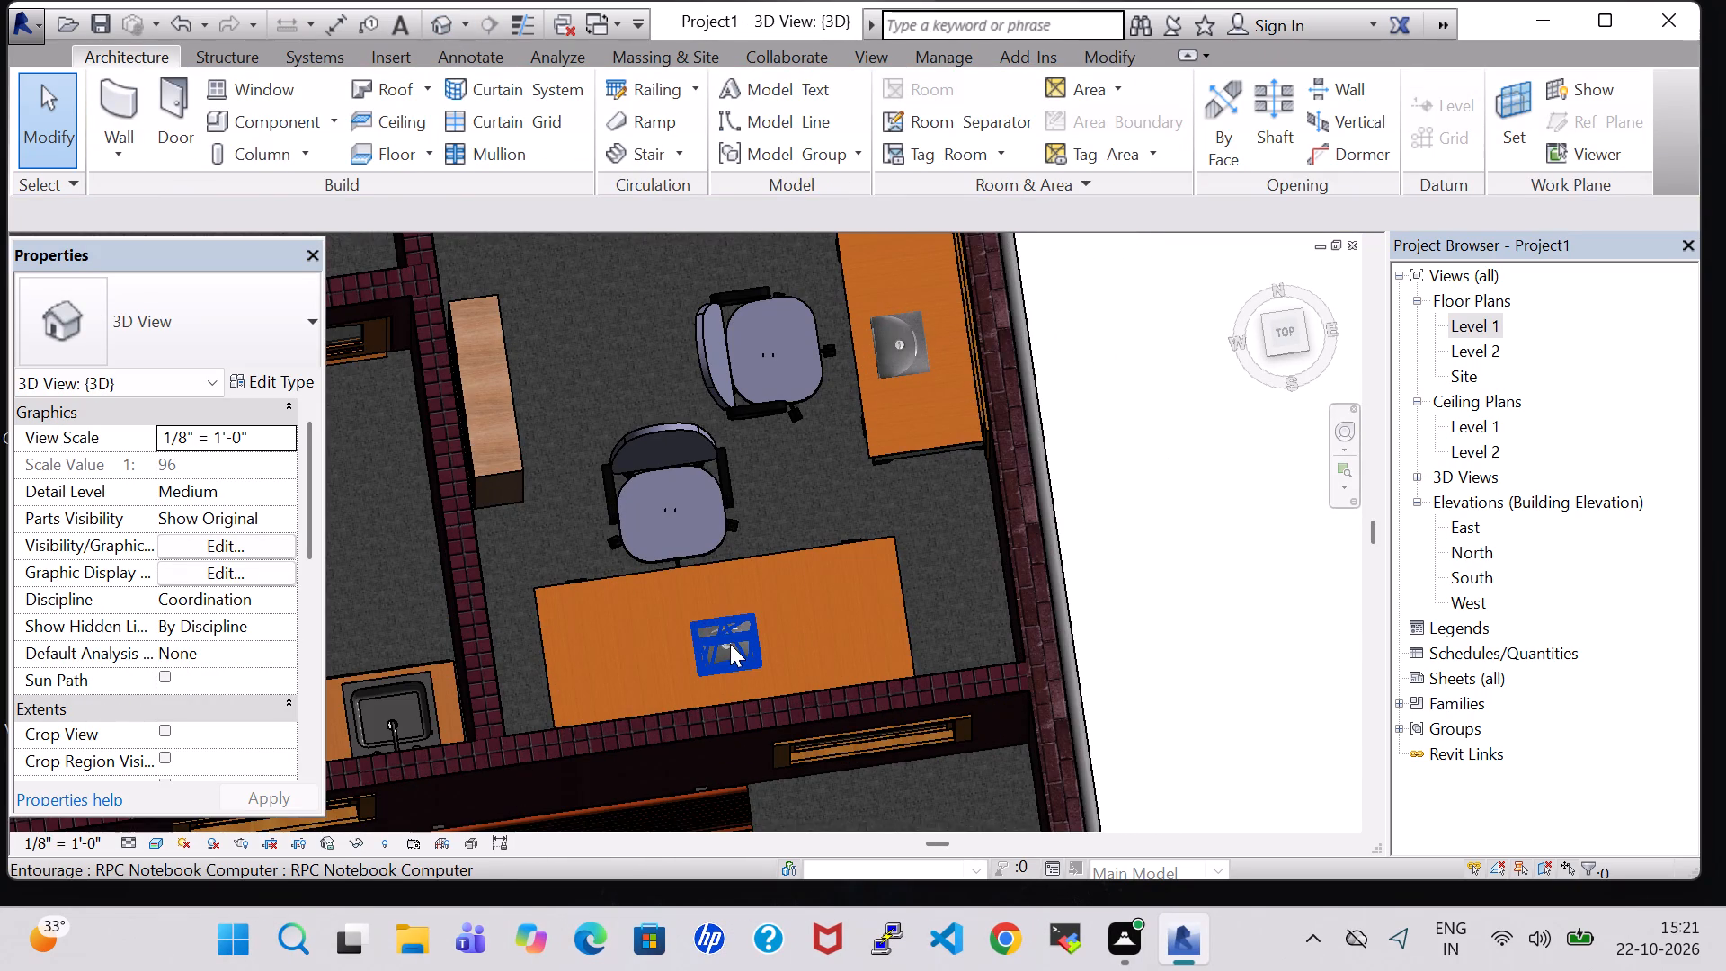
{"action": "scroll", "coordinate": [730, 644], "scroll_direction": "up", "scroll_amount": 6}
{"action": "scroll", "coordinate": [989, 588], "scroll_direction": "down", "scroll_amount": 1}
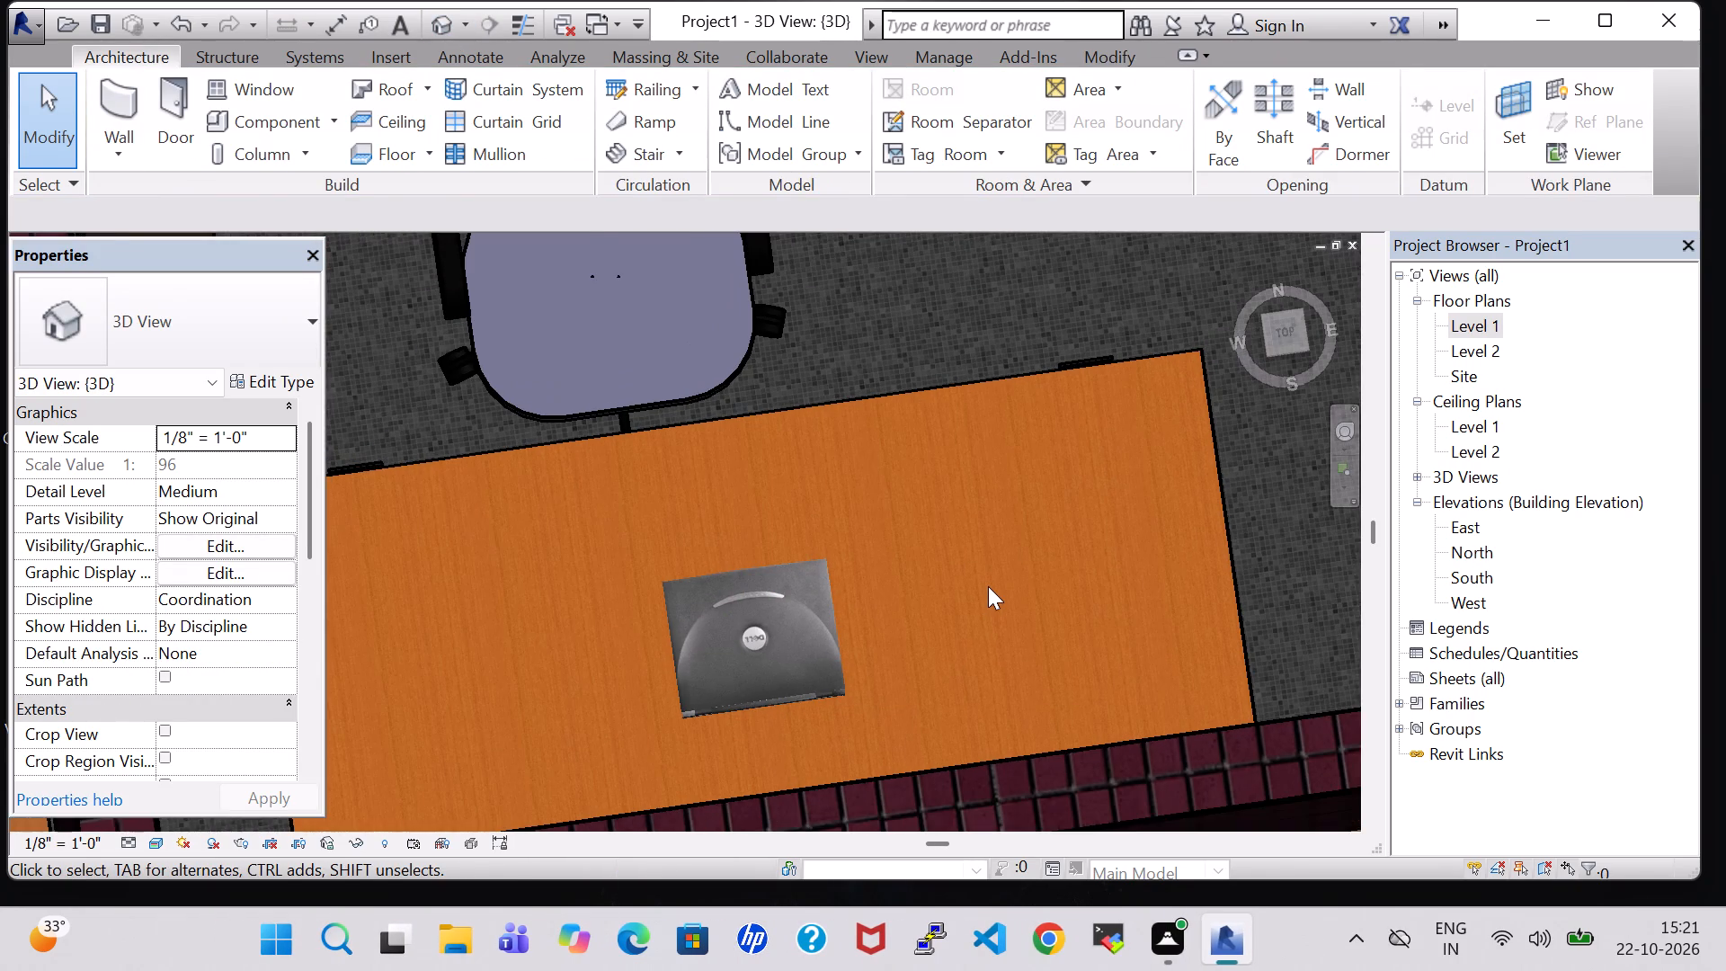
{"action": "scroll", "coordinate": [988, 586], "scroll_direction": "down", "scroll_amount": 4}
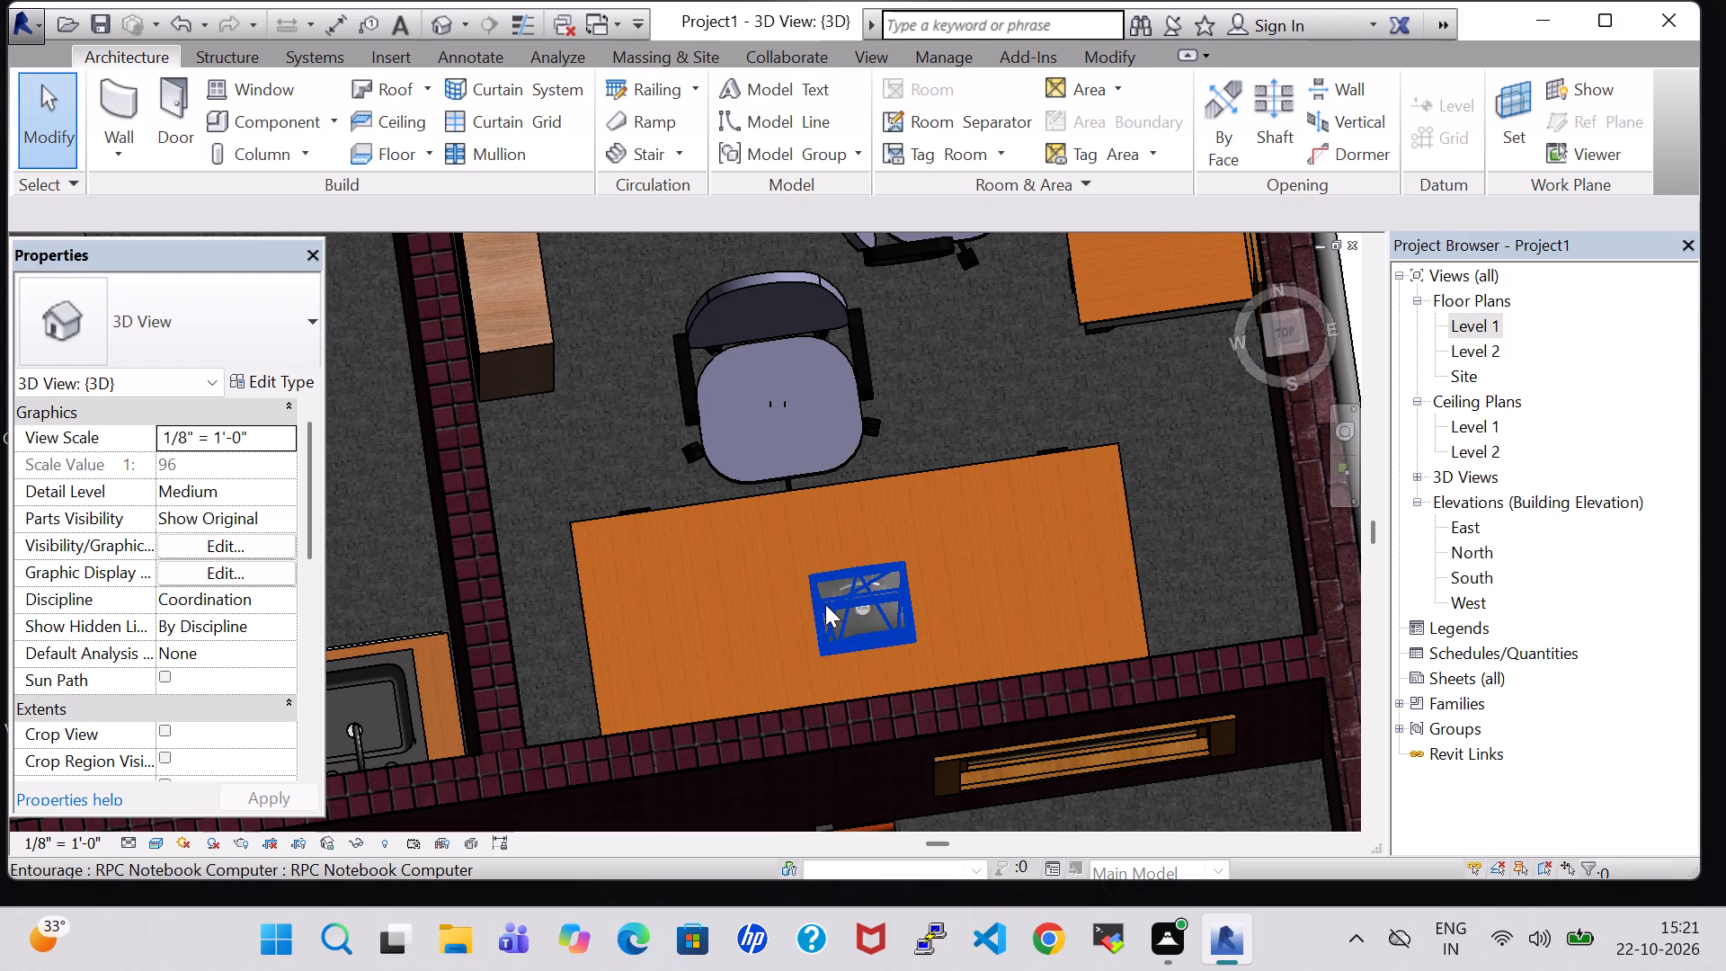
Nudge the notebook computer along the drawing room's desk and closer to its chair edge, in front of the executive chair.
{"action": "left_click", "coordinate": [825, 604]}
{"action": "key", "text": "Left"}
{"action": "key", "text": "Left"}
{"action": "key", "text": "Left"}
{"action": "key", "text": "Left"}
{"action": "key", "text": "Left"}
{"action": "key", "text": "Left"}
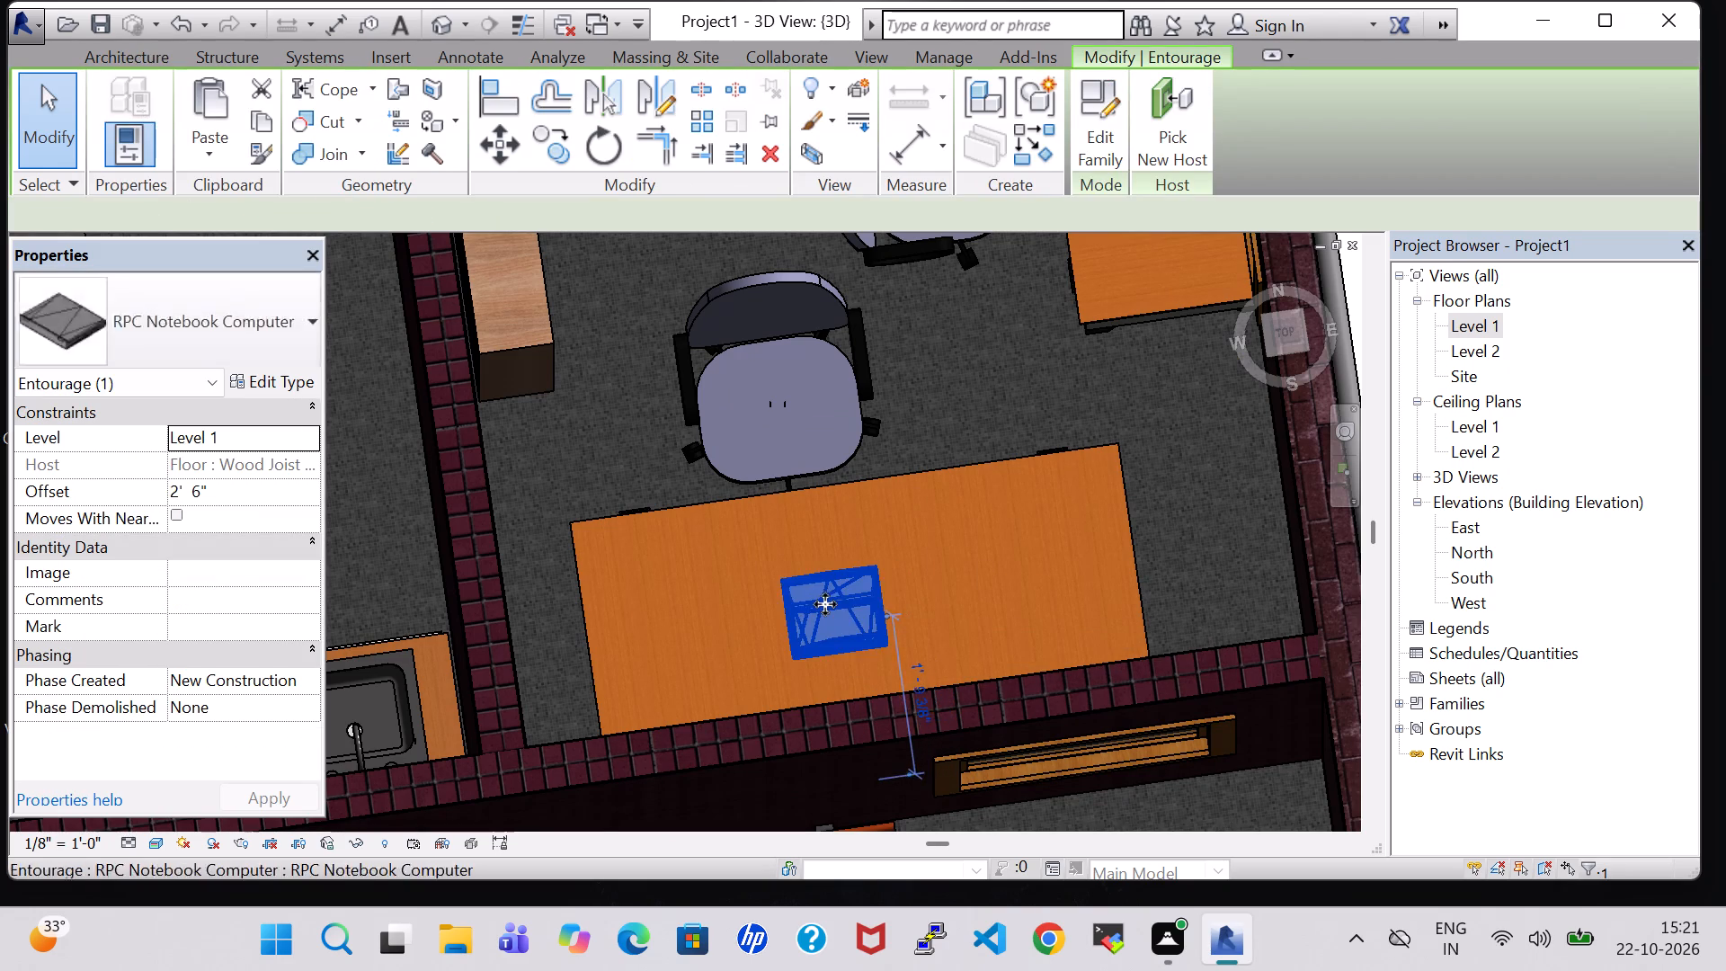
{"action": "key", "text": "Left"}
{"action": "key", "text": "Left"}
{"action": "key", "text": "Left"}
{"action": "key", "text": "Left"}
{"action": "key", "text": "Up"}
{"action": "key", "text": "Up"}
{"action": "key", "text": "Up"}
{"action": "key", "text": "Up"}
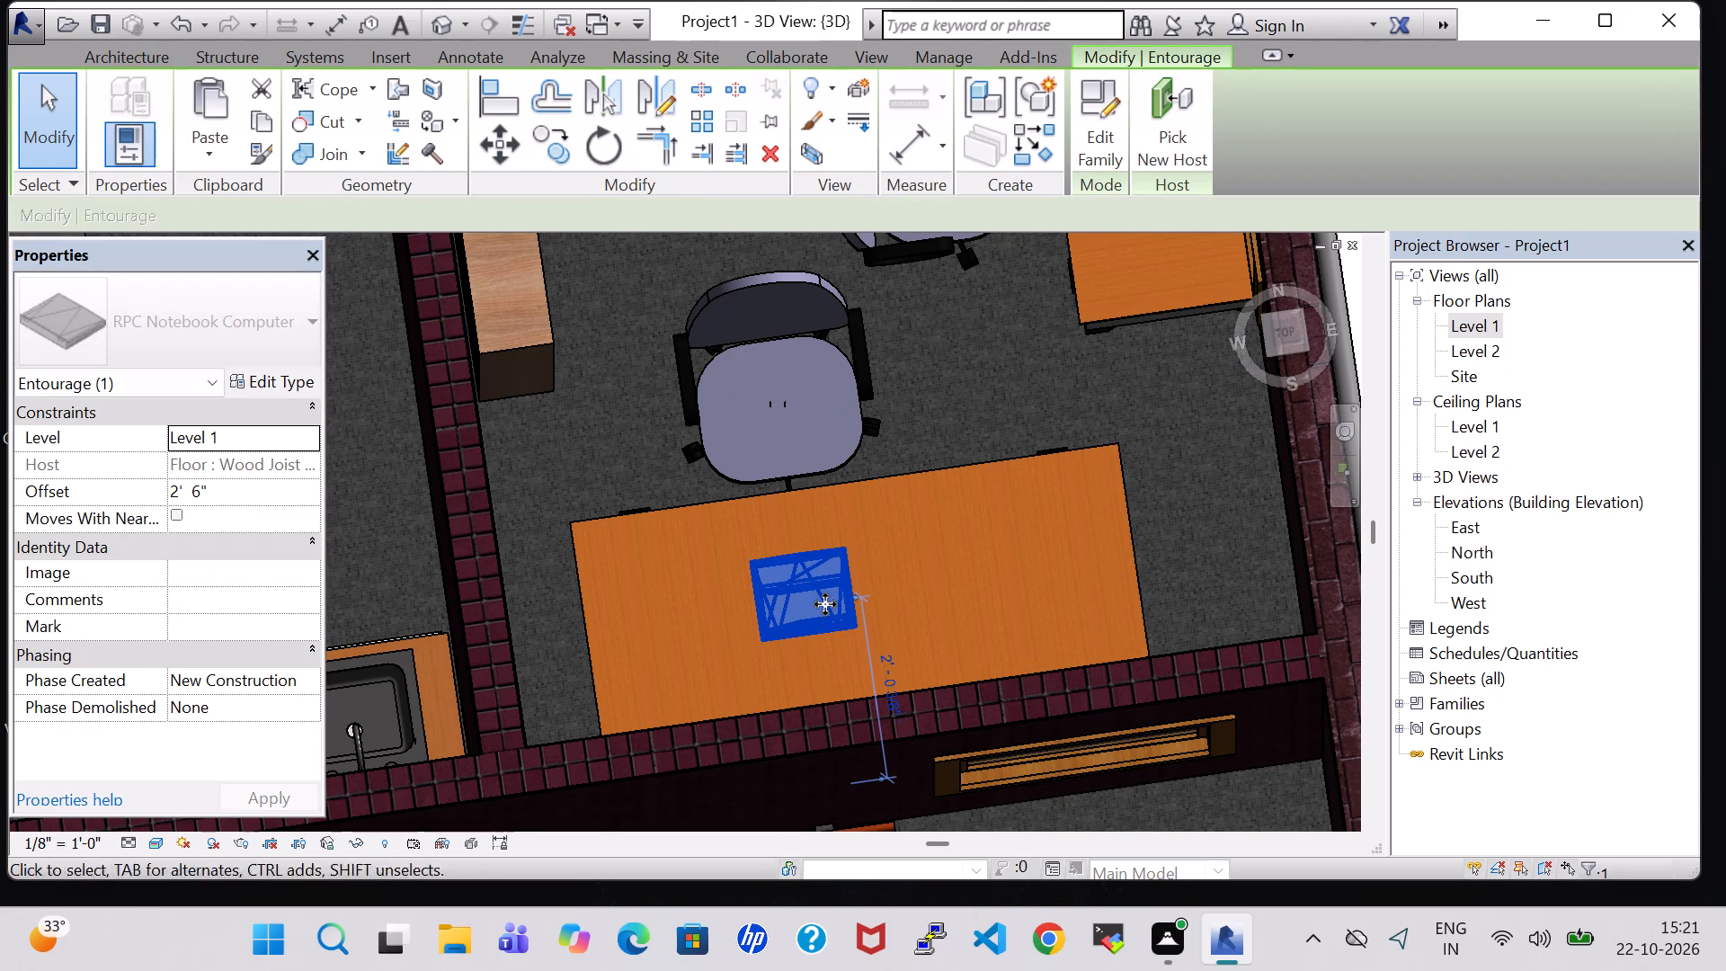
{"action": "key", "text": "Right"}
{"action": "left_click", "coordinate": [1199, 513]}
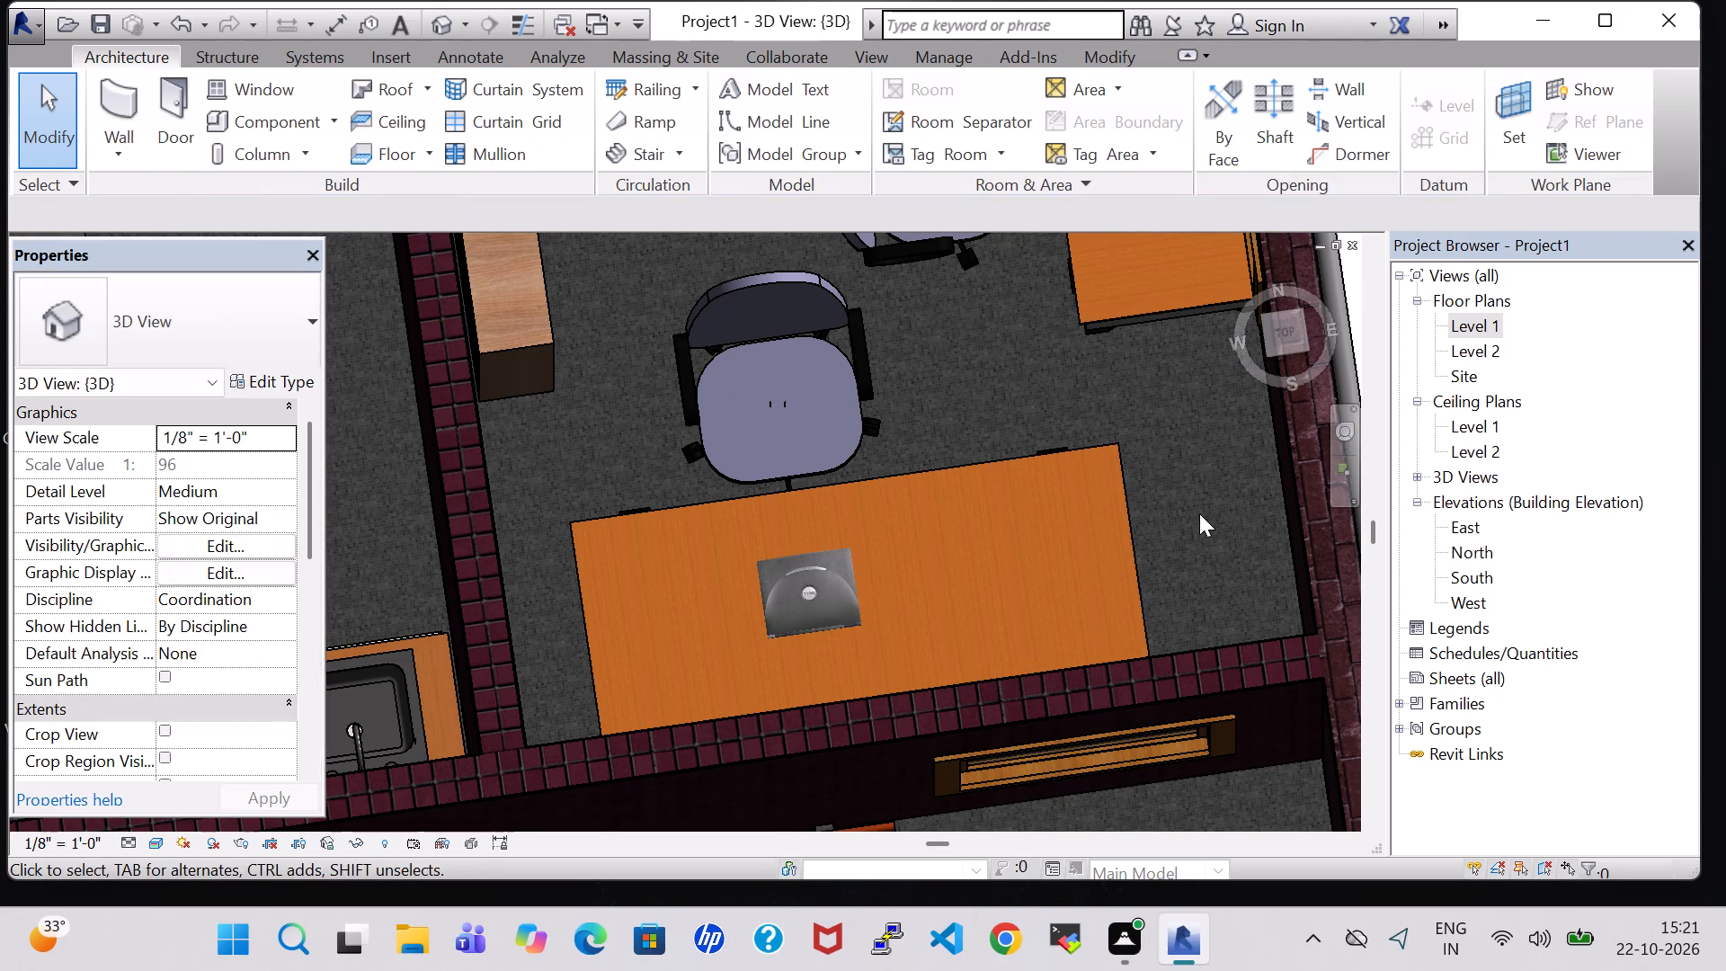
Nudge the executive chair beside the drawing room's credenza closer to the credenza and its notebook computer.
{"action": "scroll", "coordinate": [1199, 513], "scroll_direction": "down", "scroll_amount": 3}
{"action": "middle_click_drag", "start_coordinate": [1198, 471], "coordinate": [1166, 587]}
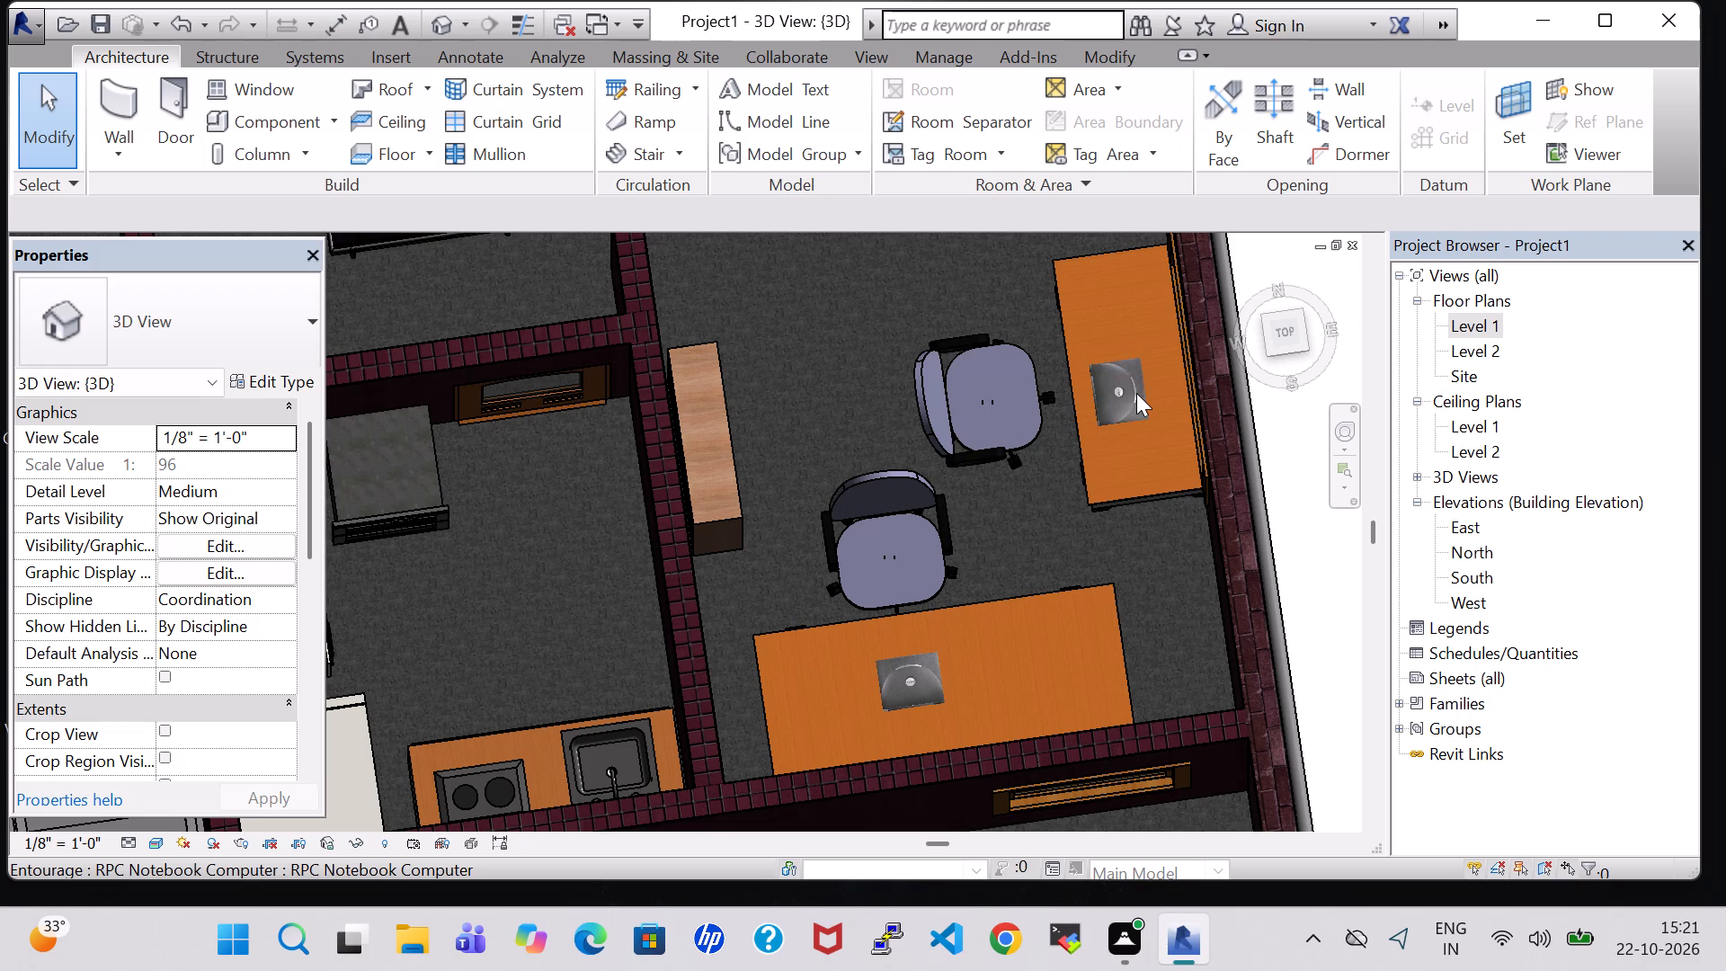
{"action": "left_click", "coordinate": [1042, 407]}
{"action": "key", "text": "Right"}
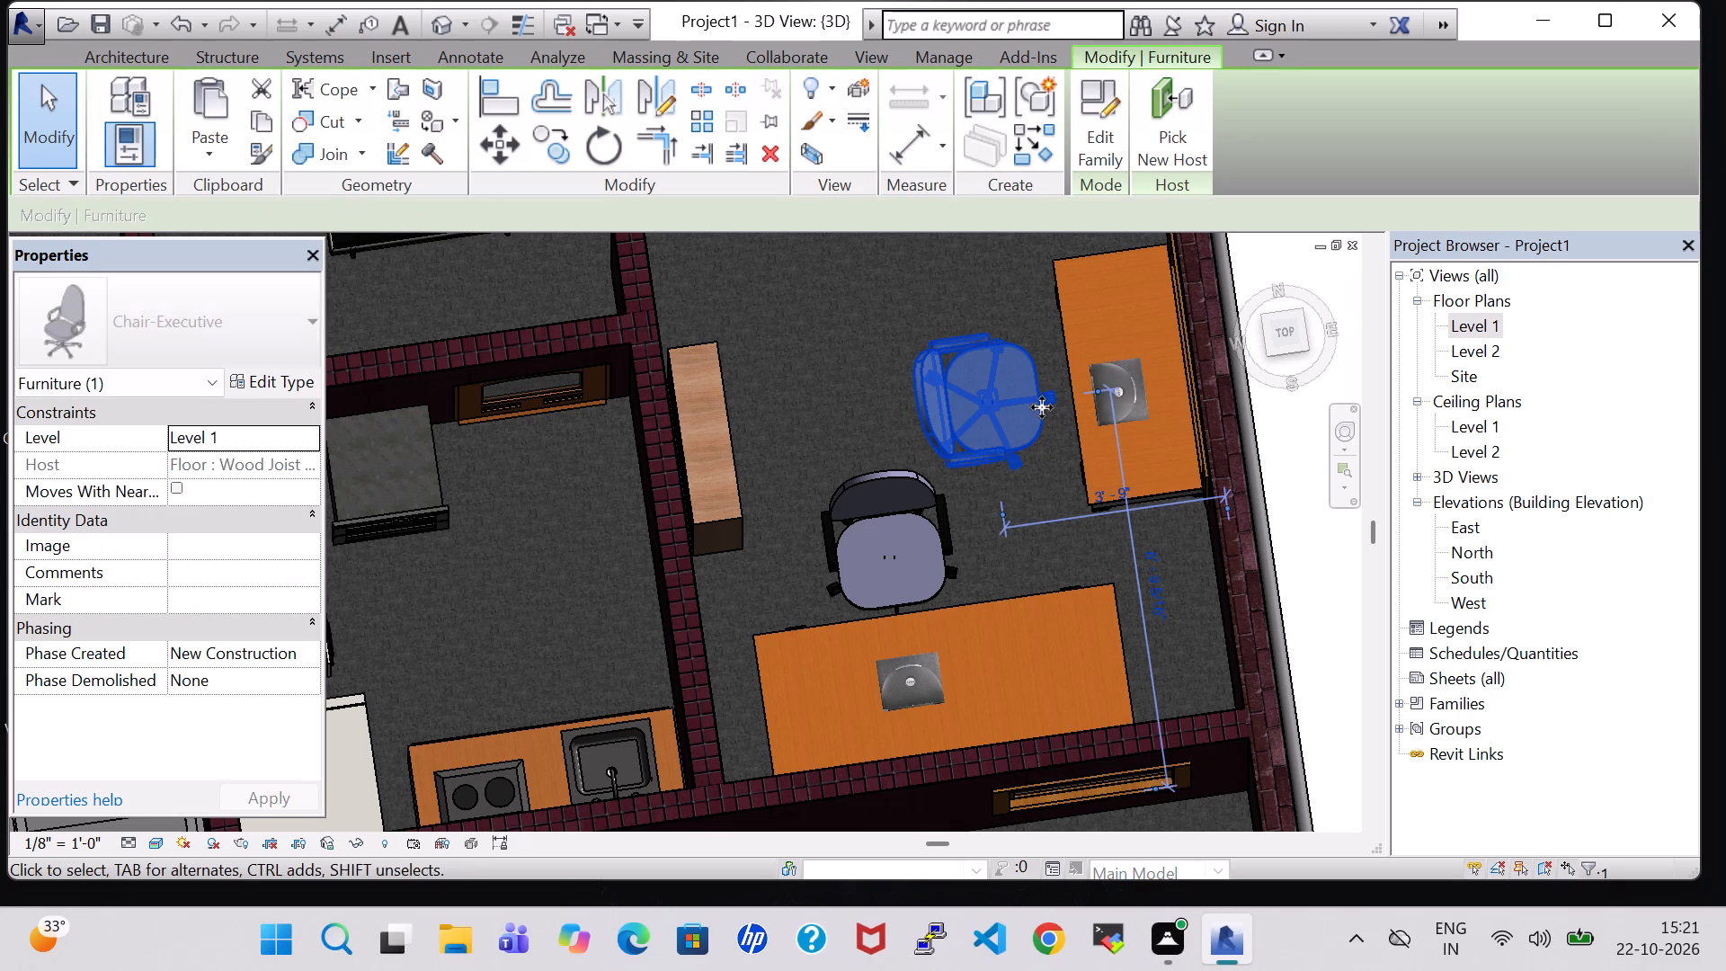
{"action": "key", "text": "Right"}
{"action": "key", "text": "Right"}
{"action": "key", "text": "Right"}
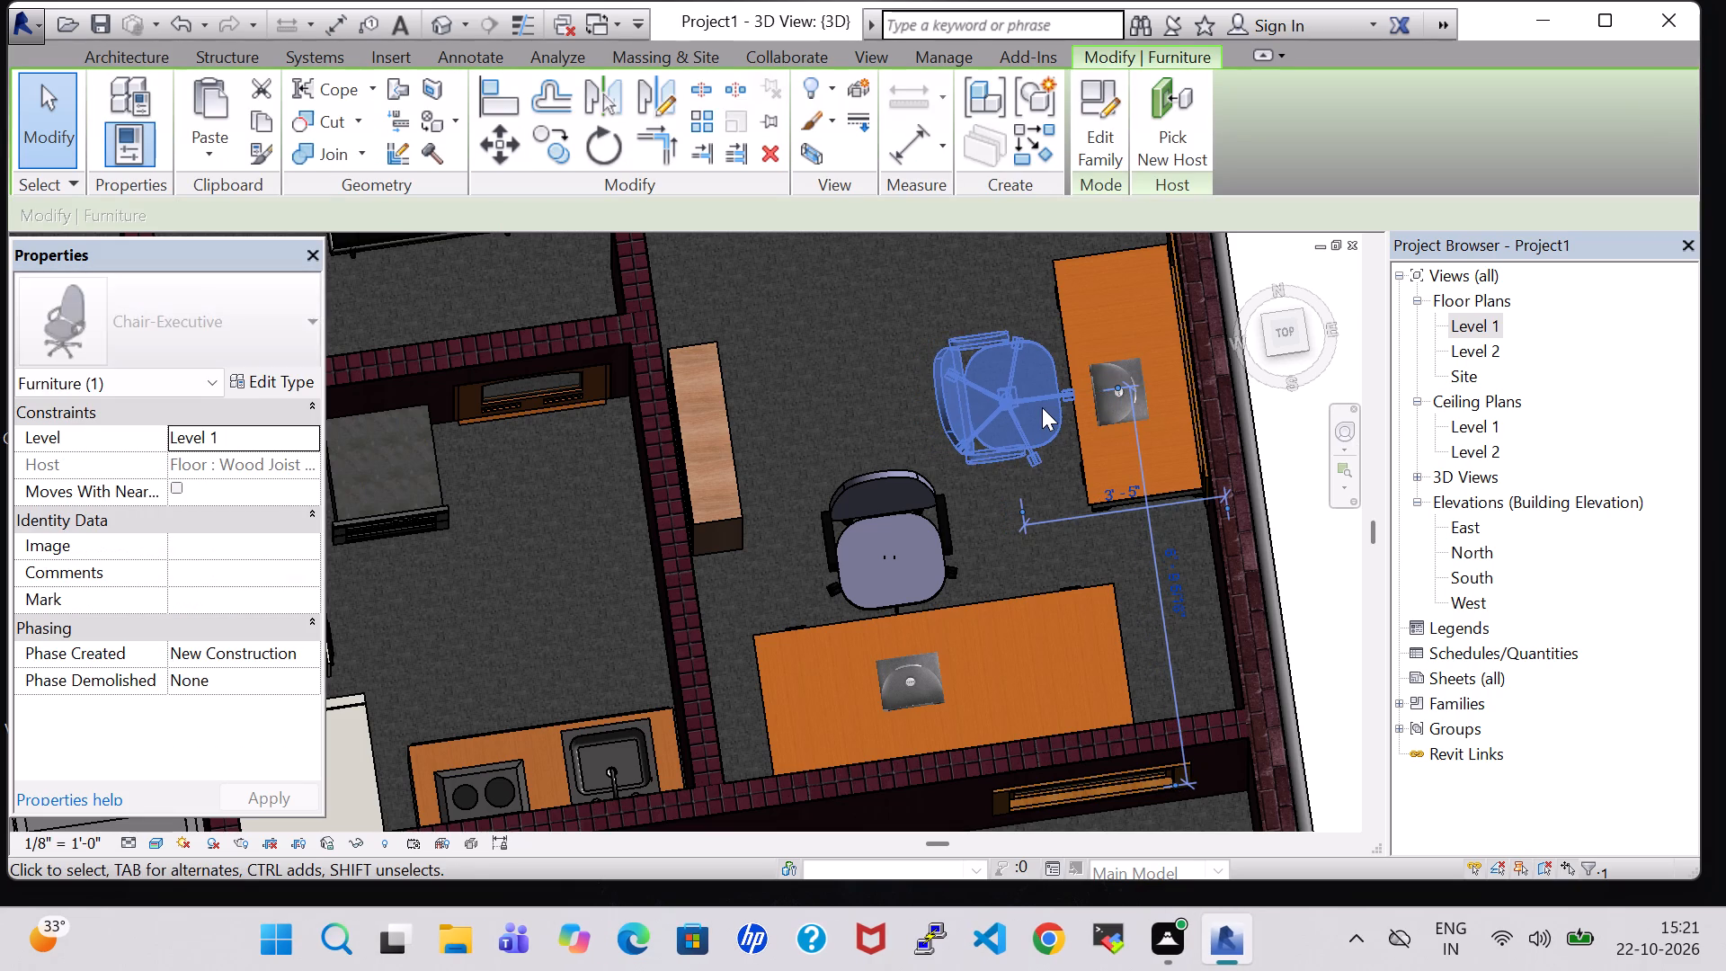
{"action": "key", "text": "Right"}
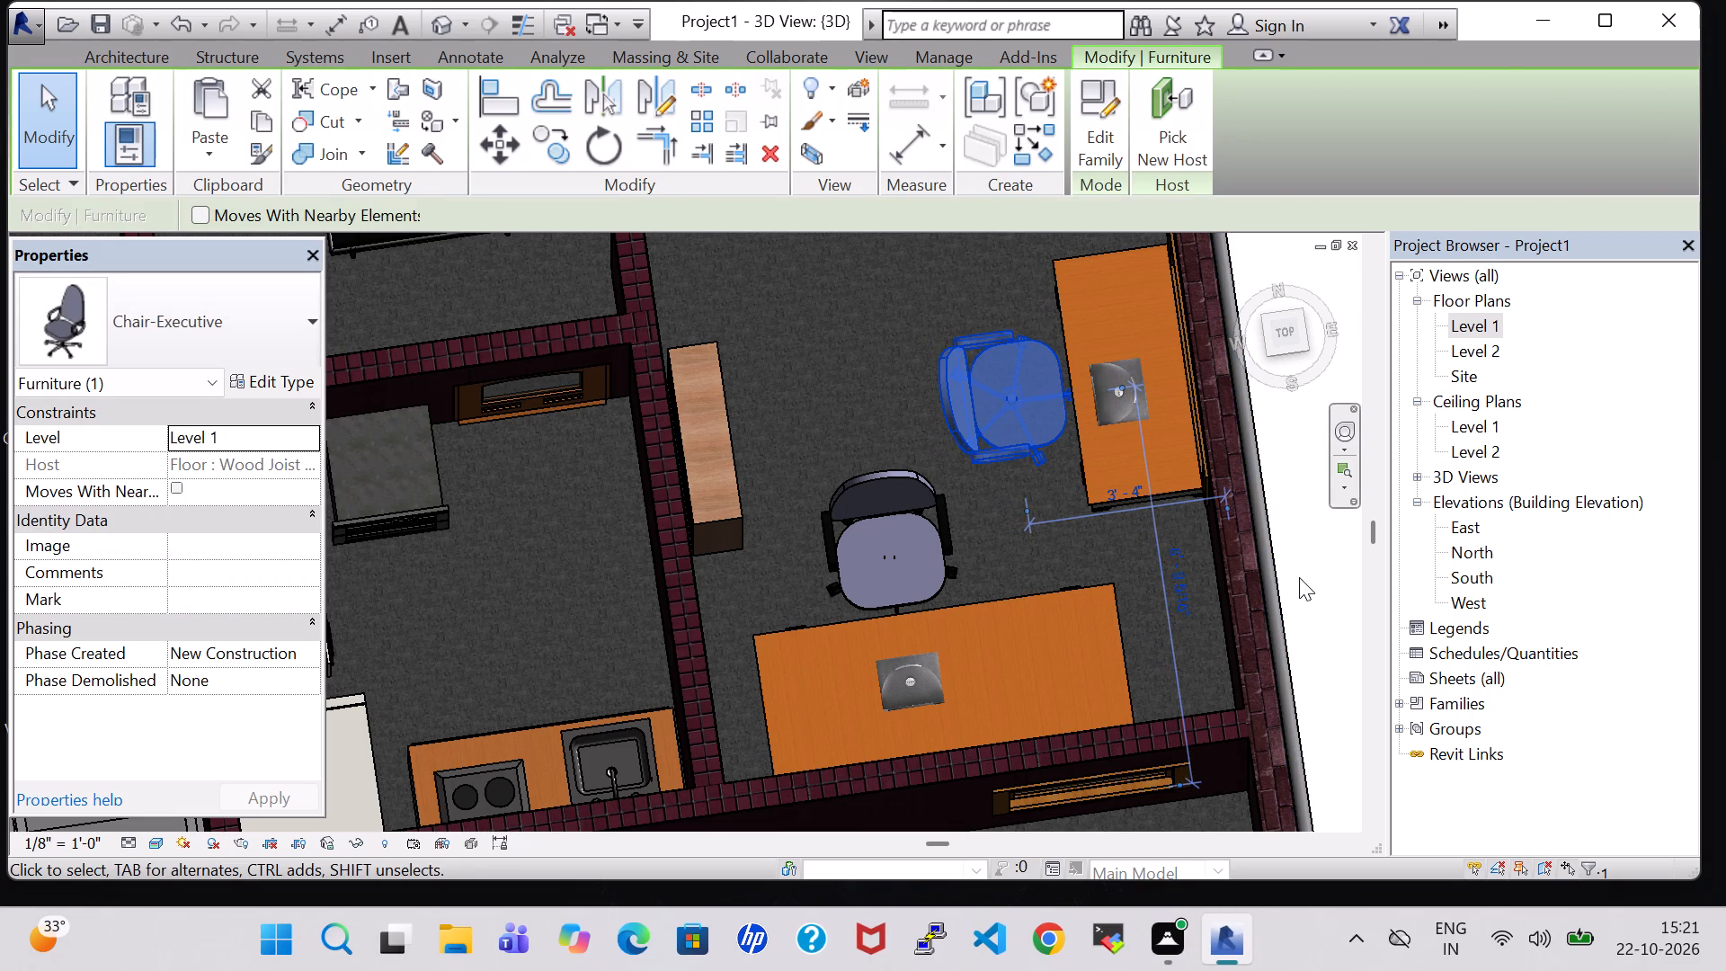
{"action": "left_click", "coordinate": [1299, 577]}
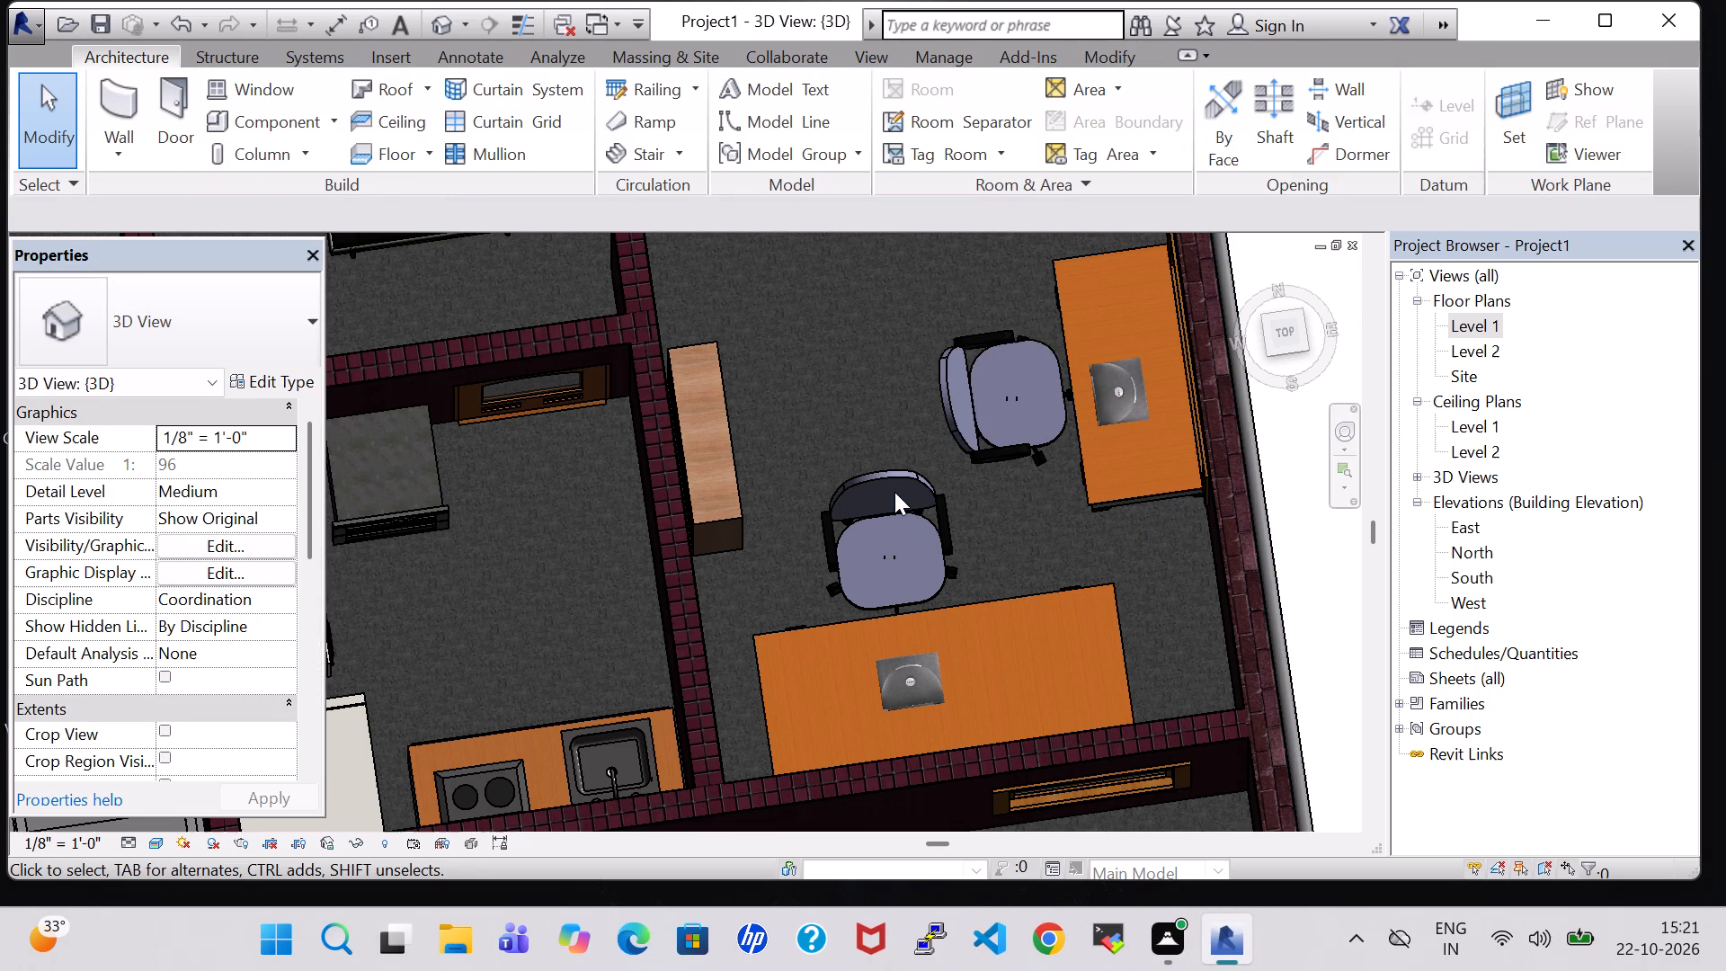
Nudge the executive chair at the drawing room's desk one increment closer to the desk.
{"action": "left_click", "coordinate": [900, 470]}
{"action": "key", "text": "Down"}
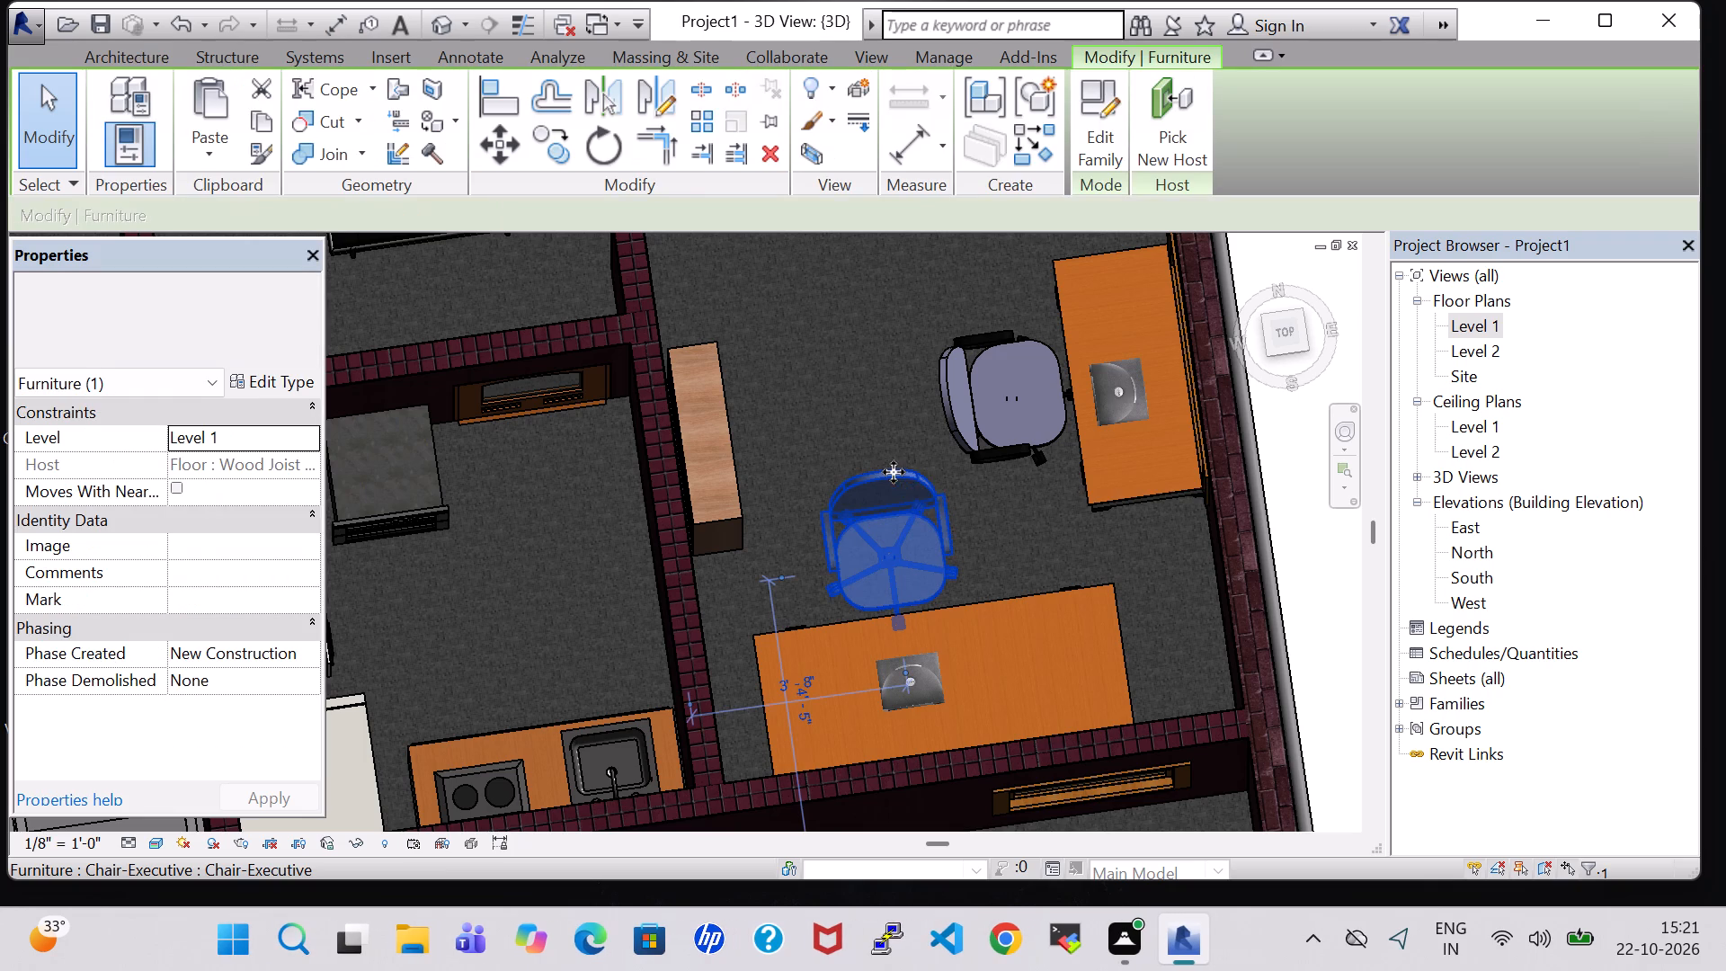
{"action": "left_click", "coordinate": [1324, 592]}
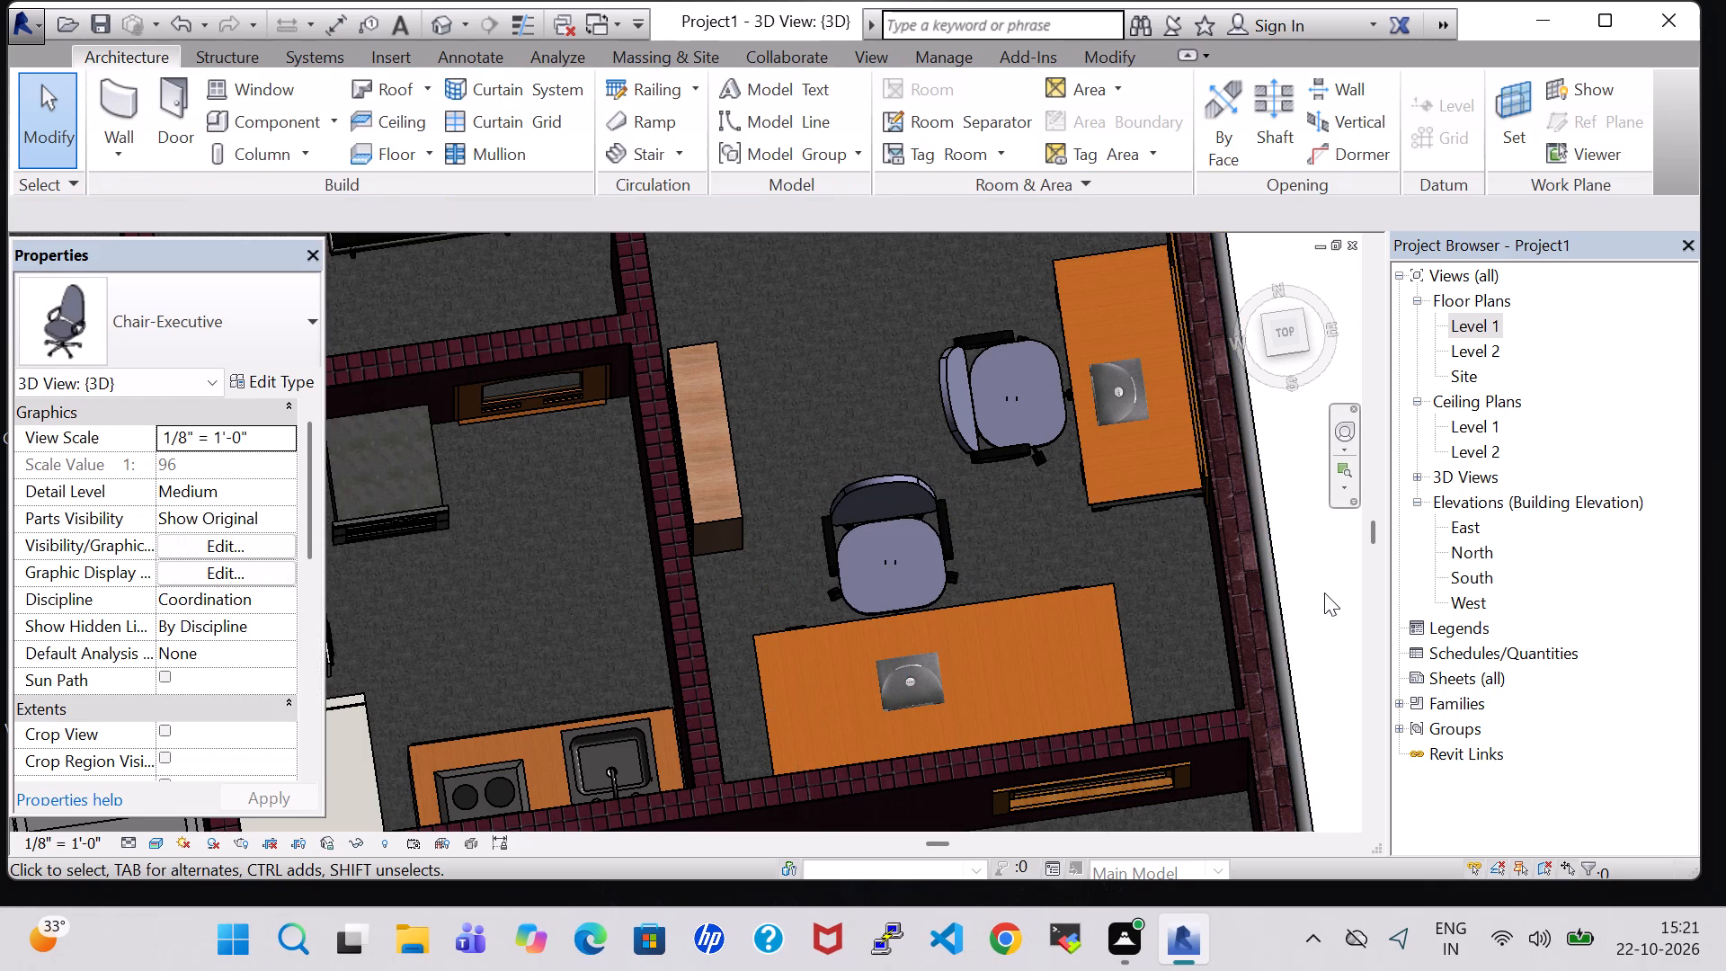
Return to the Level 1 floor plan.
{"action": "scroll", "coordinate": [1324, 592], "scroll_direction": "down", "scroll_amount": 1}
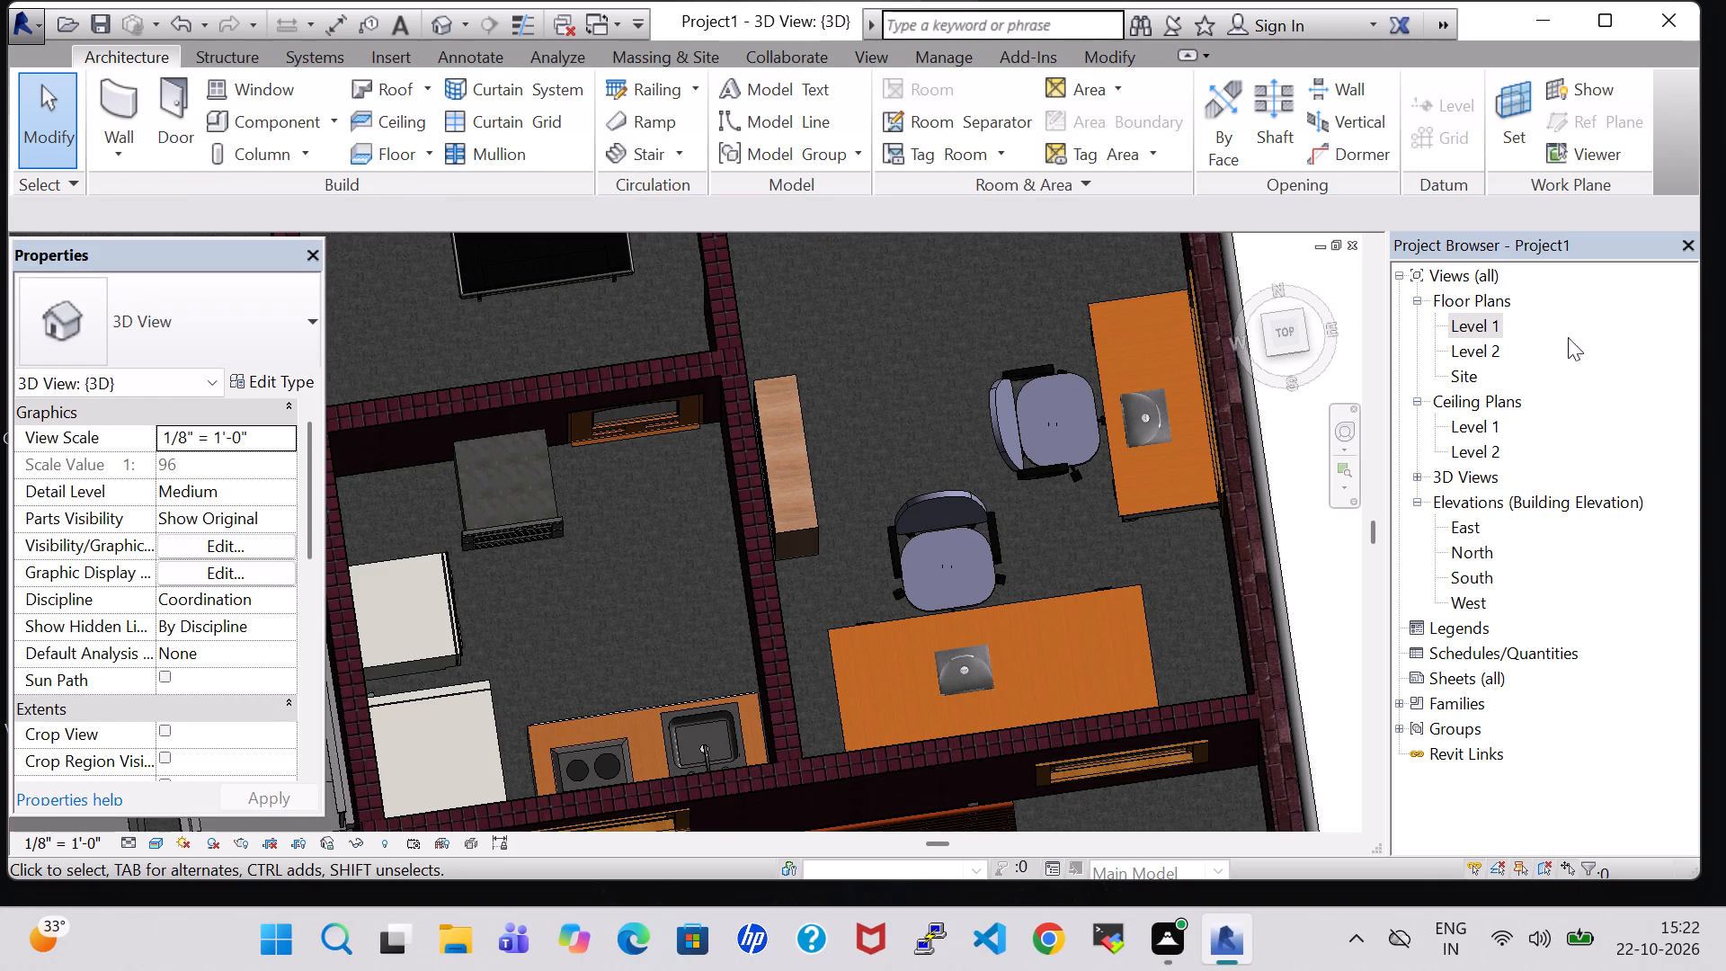
{"action": "double_click", "coordinate": [1482, 320]}
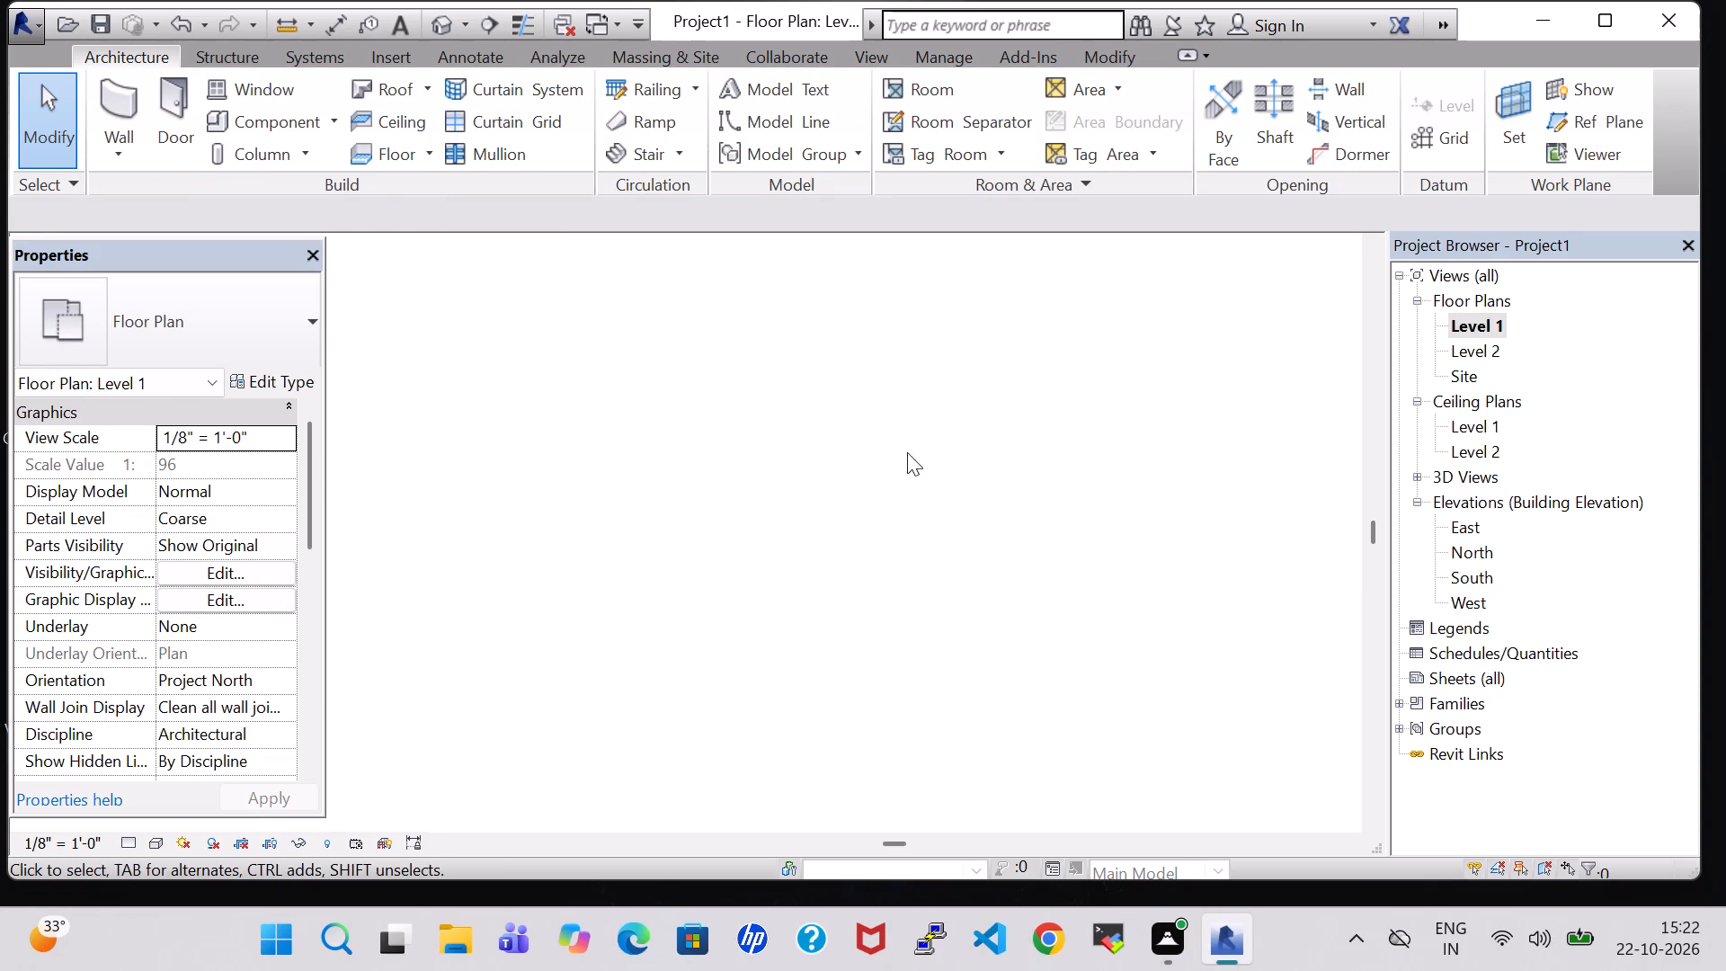
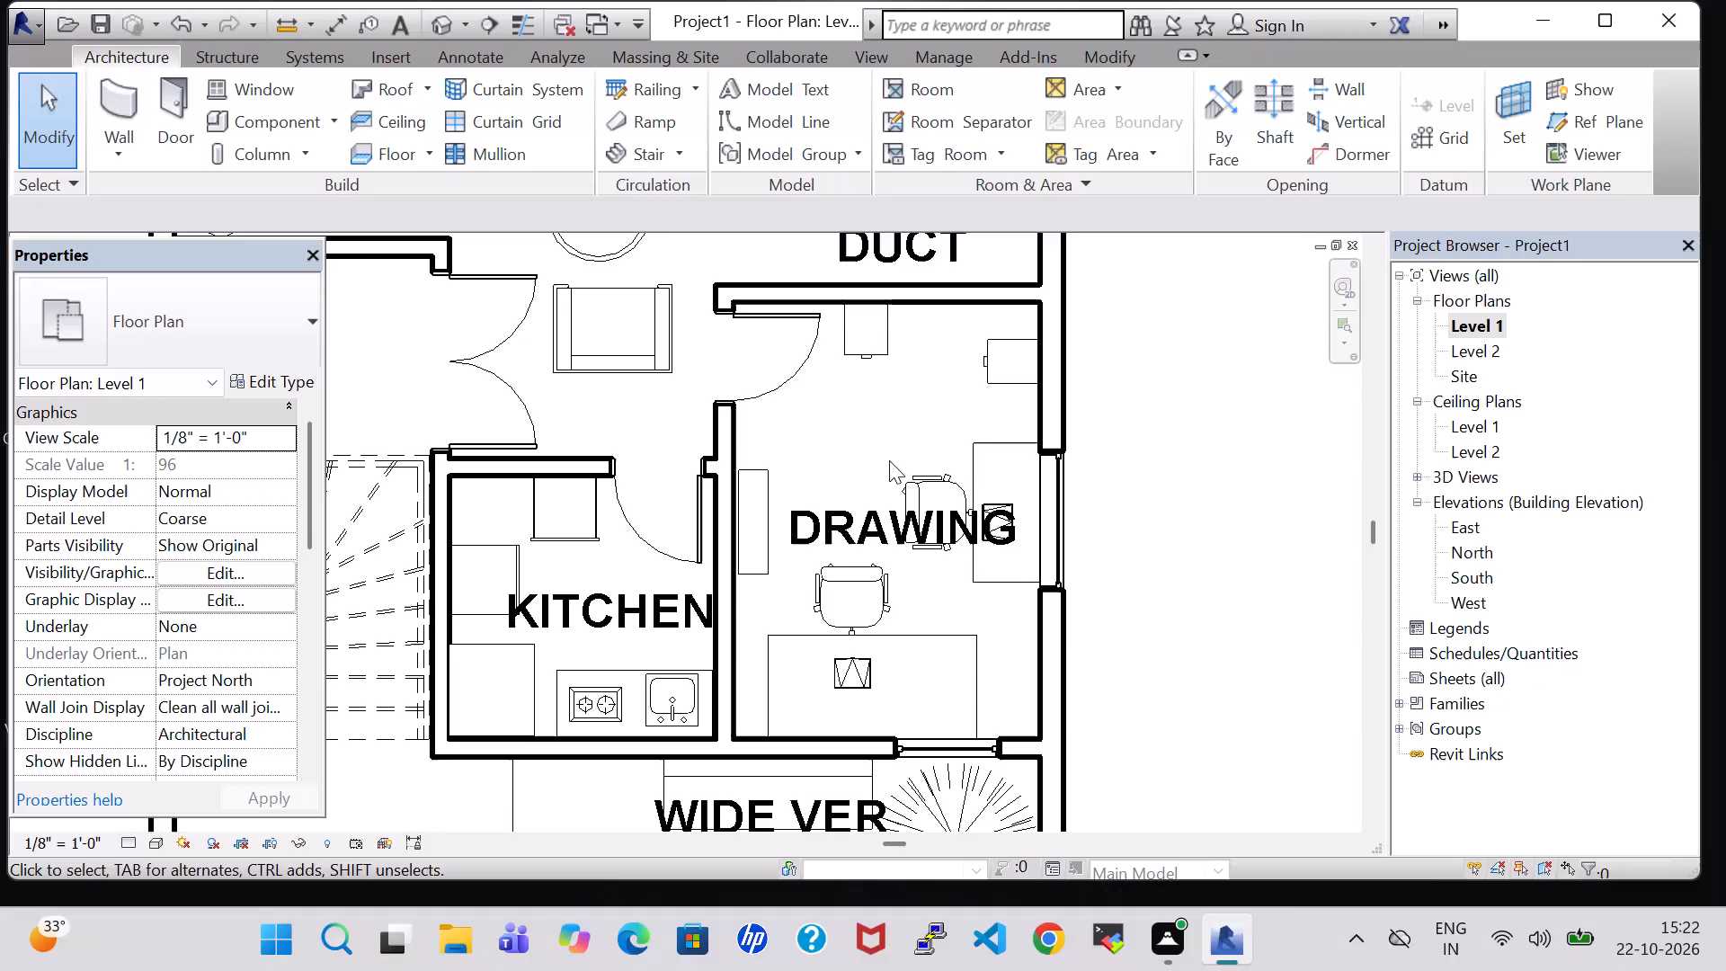
Examine the full Level 1 floor plan, from the front lawn and drawing room through to the court yard.
{"action": "scroll", "coordinate": [889, 460], "scroll_direction": "down", "scroll_amount": 2}
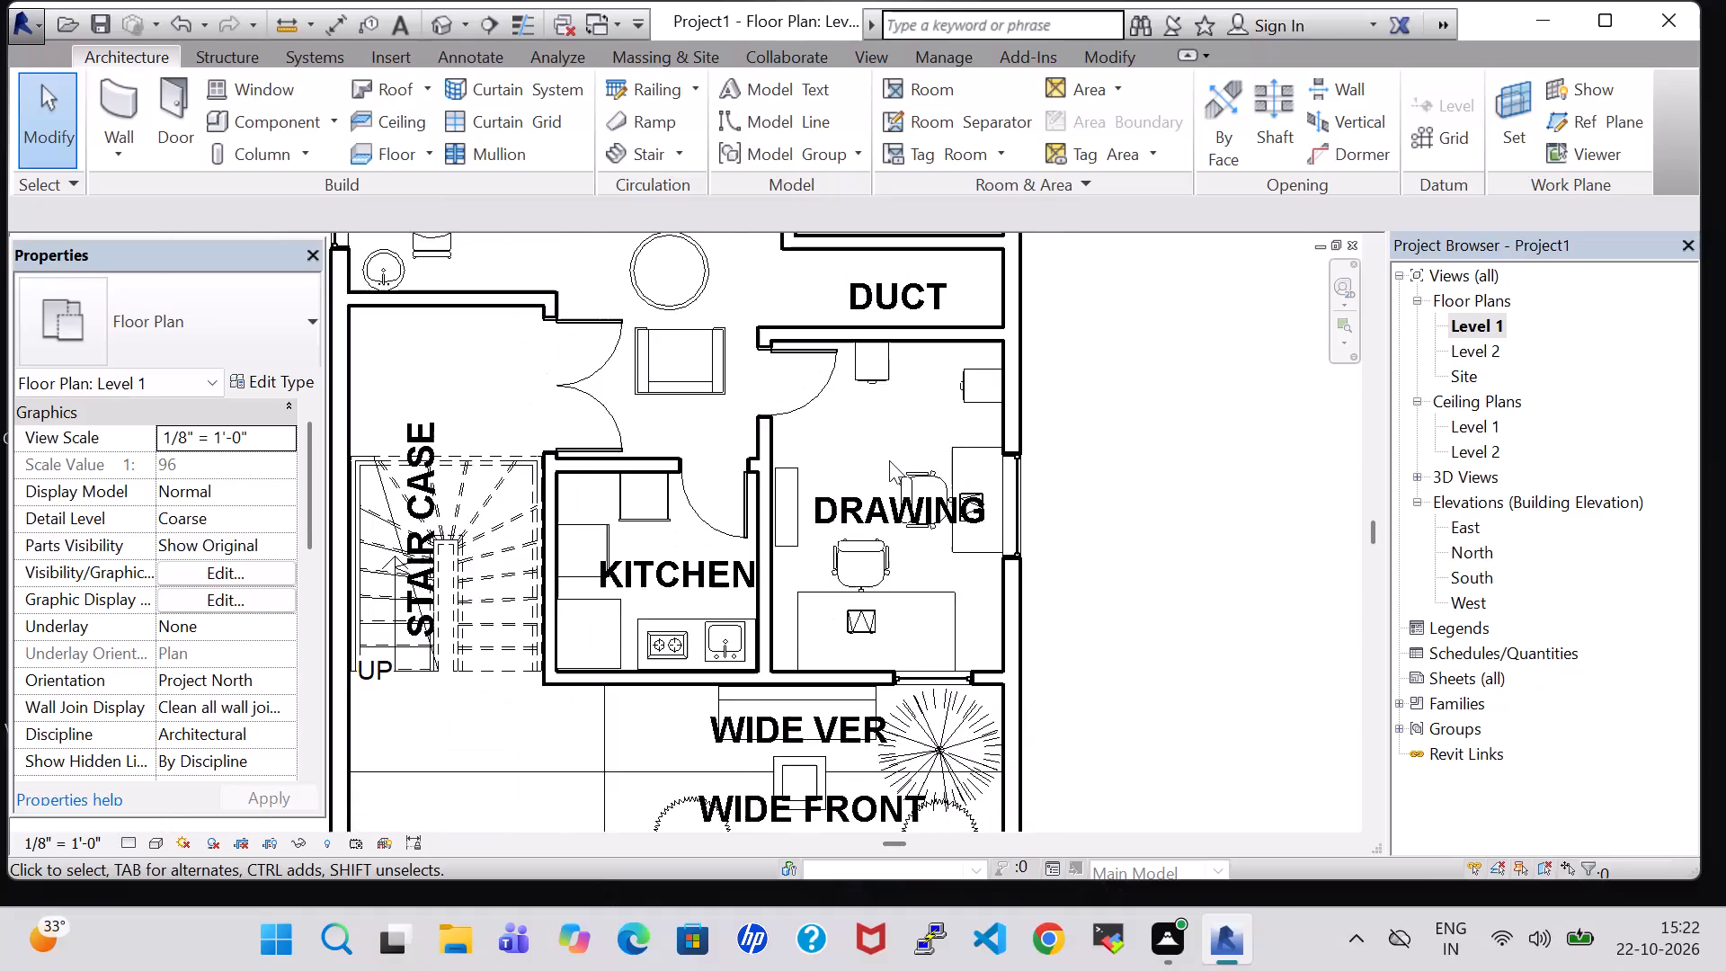
{"action": "scroll", "coordinate": [889, 460], "scroll_direction": "down", "scroll_amount": 1}
{"action": "middle_click_drag", "start_coordinate": [1085, 523], "coordinate": [1138, 539]}
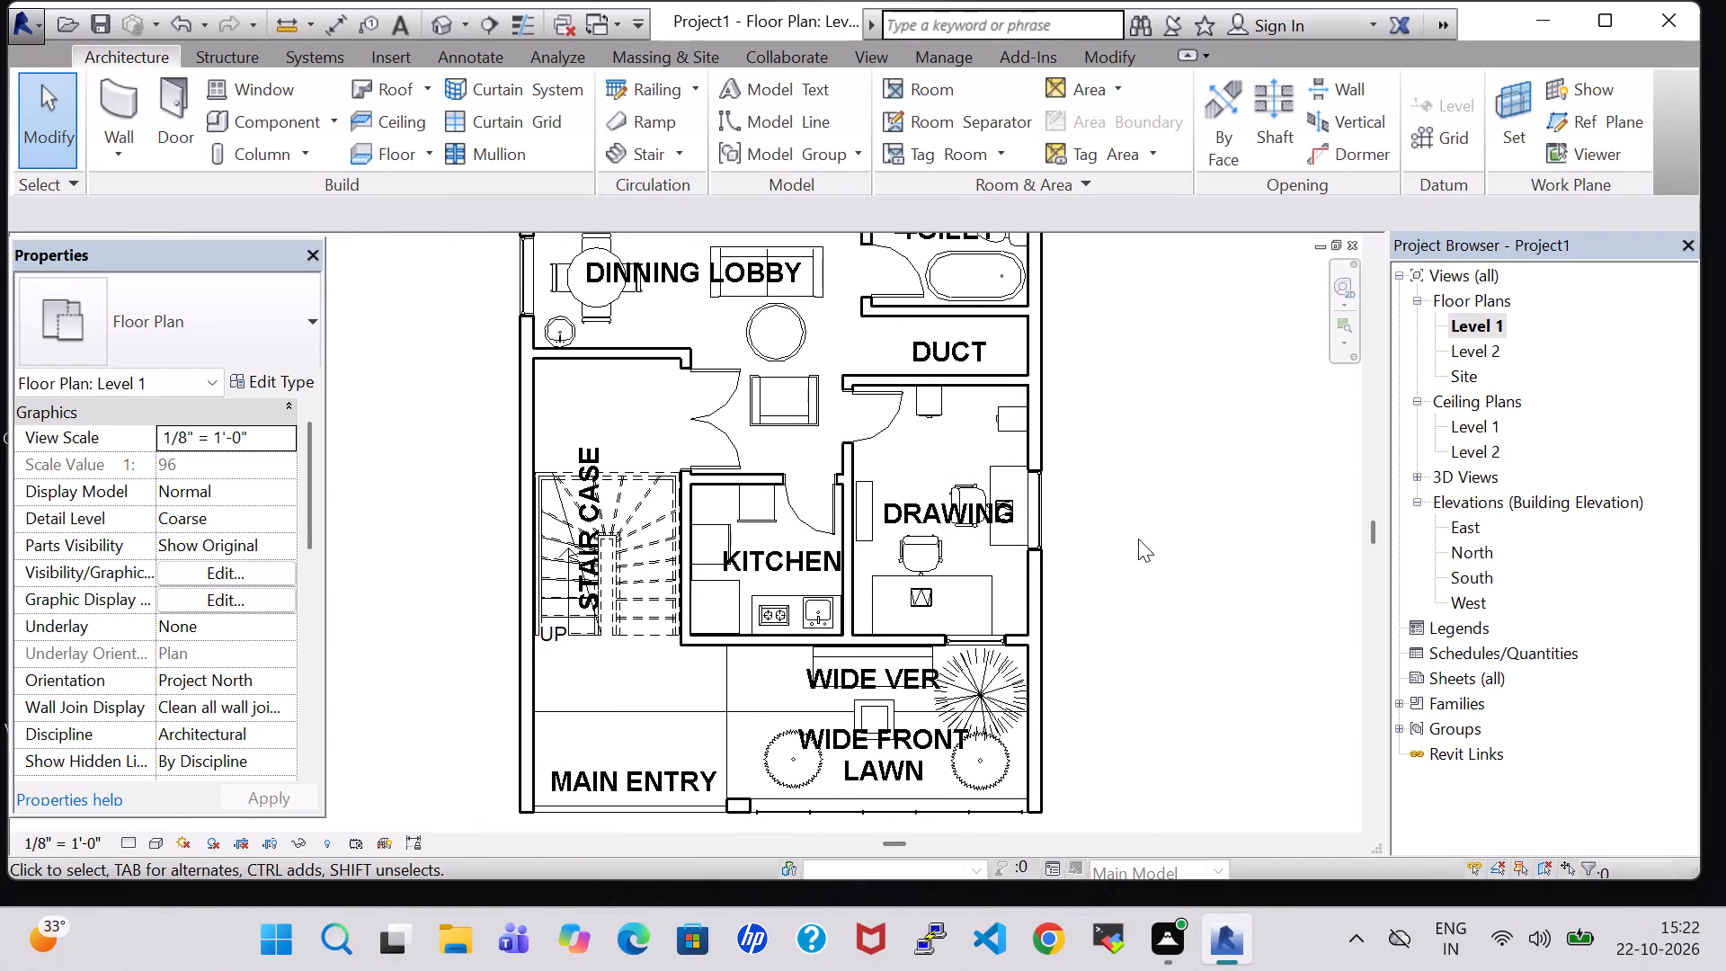
{"action": "scroll", "coordinate": [1138, 539], "scroll_direction": "down", "scroll_amount": 2}
{"action": "middle_click_drag", "start_coordinate": [1144, 424], "coordinate": [1118, 490]}
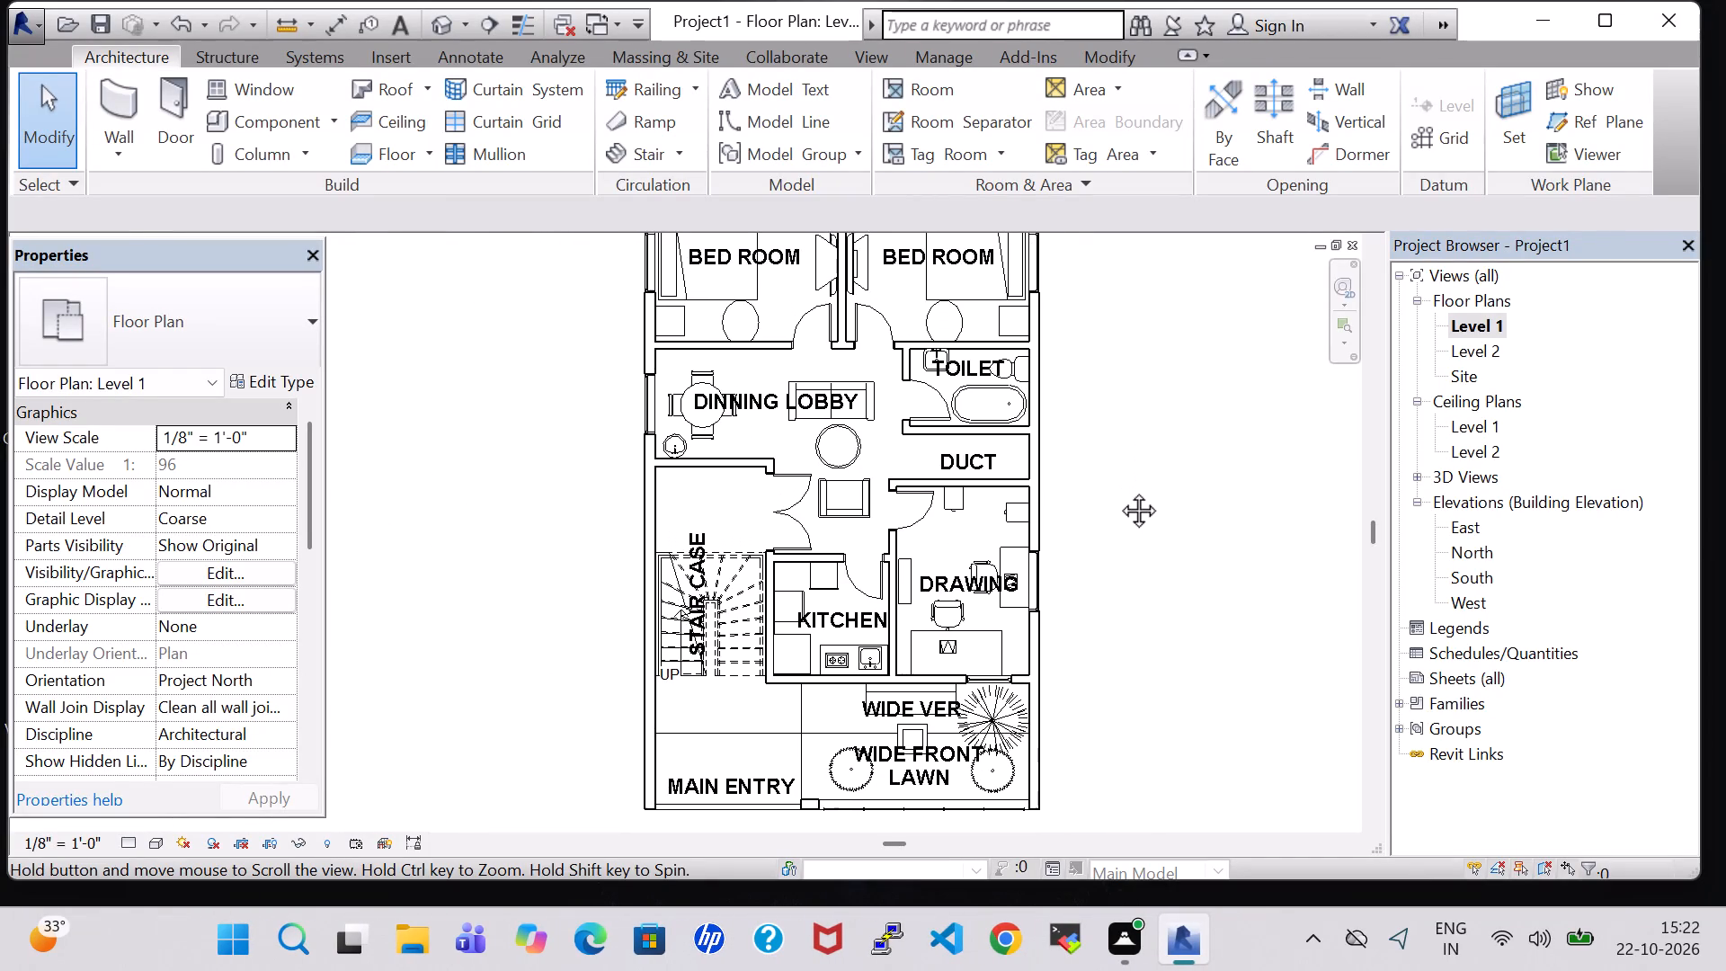
{"action": "middle_click_drag", "start_coordinate": [1118, 490], "coordinate": [1139, 537]}
{"action": "middle_click", "coordinate": [1140, 537]}
{"action": "scroll", "coordinate": [1092, 492], "scroll_direction": "down", "scroll_amount": 2}
{"action": "middle_click_drag", "start_coordinate": [1145, 396], "coordinate": [1108, 454]}
{"action": "scroll", "coordinate": [1108, 461], "scroll_direction": "down", "scroll_amount": 1}
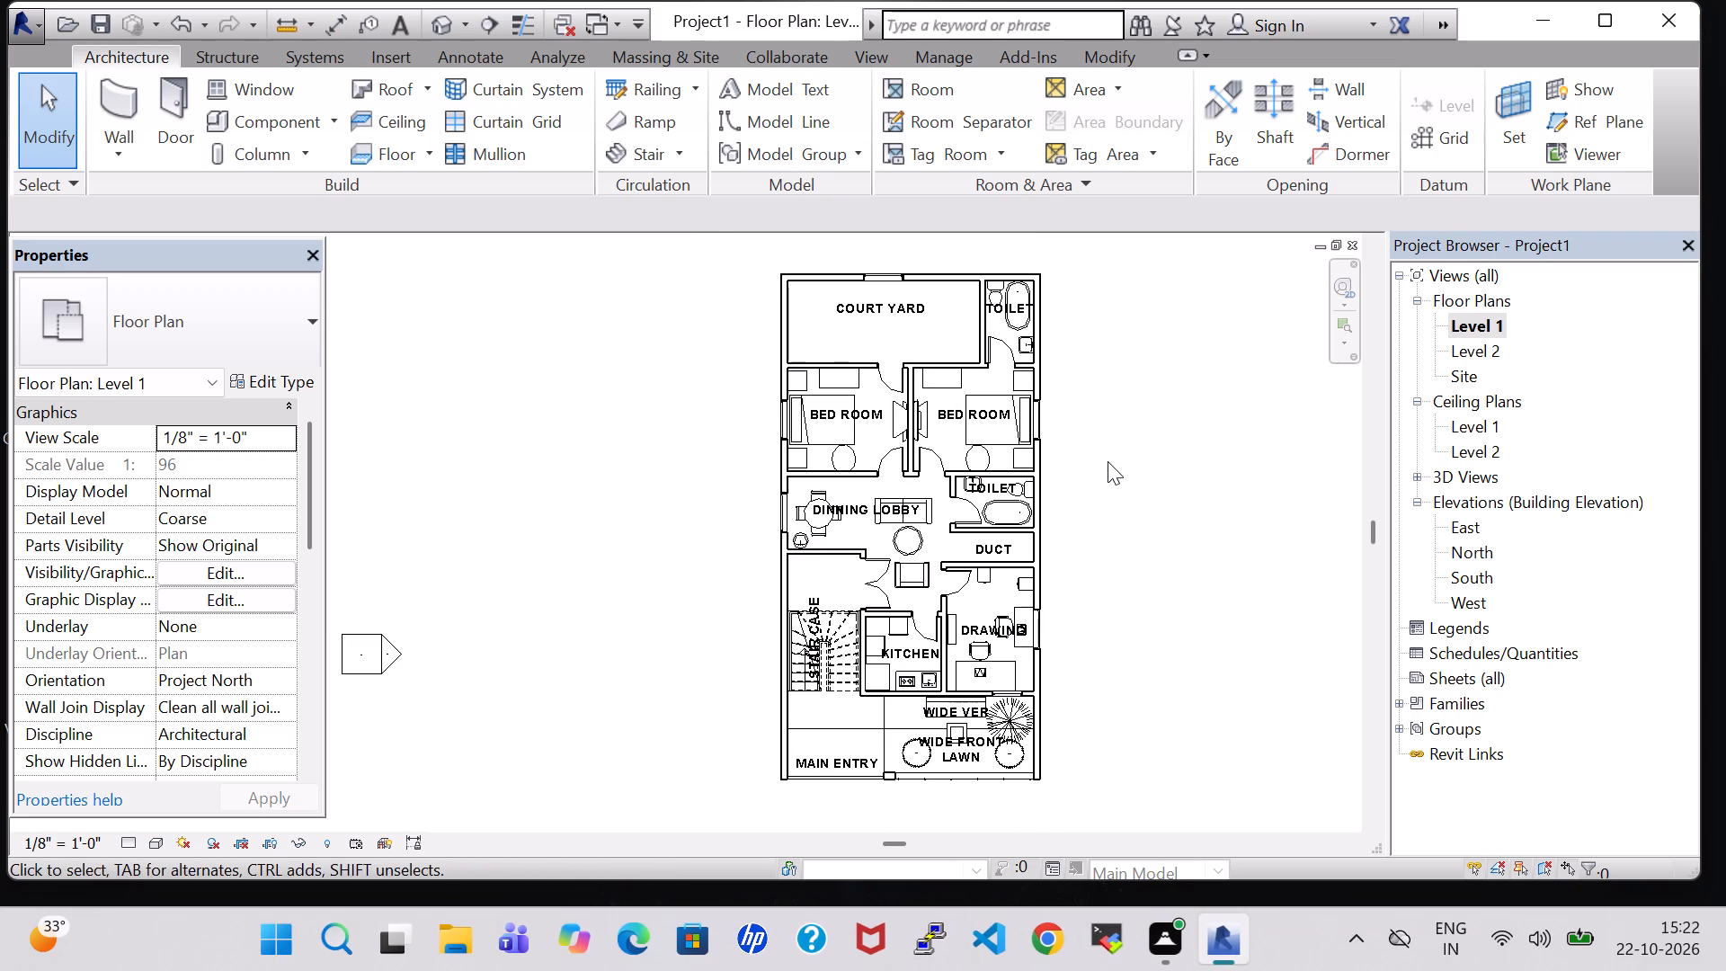
{"action": "middle_click_drag", "start_coordinate": [1216, 623], "coordinate": [1161, 610]}
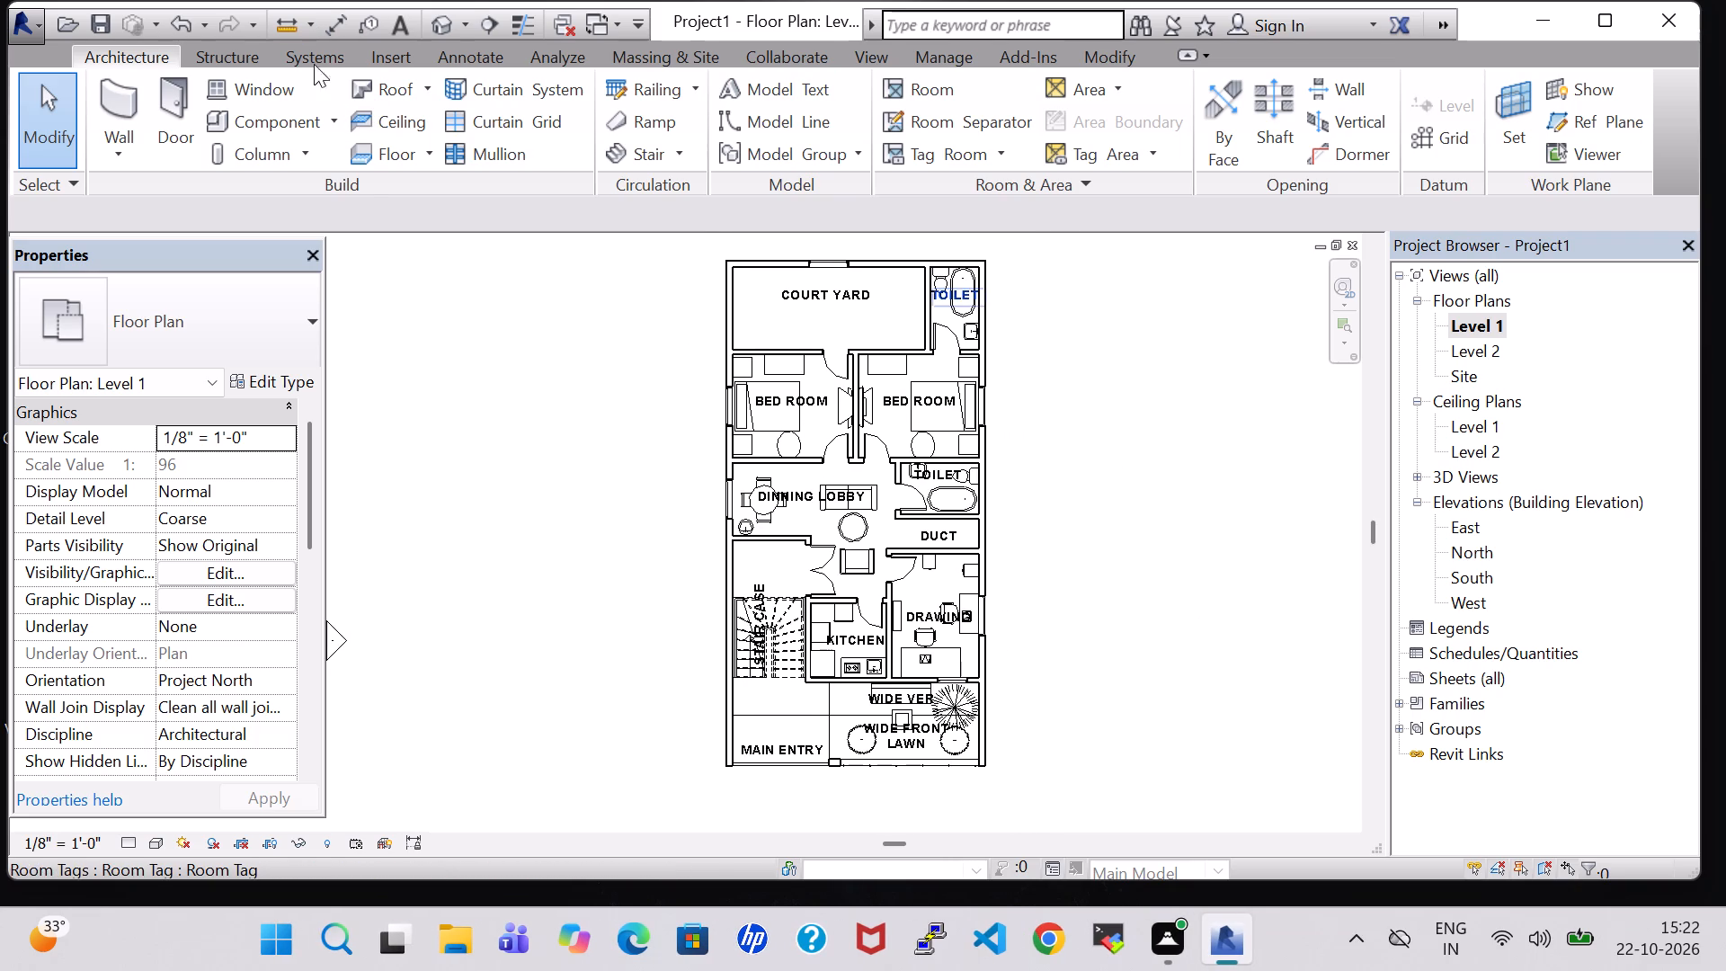
Inspect the furnished rooms and front elevation of the house in the 3D view.
{"action": "left_click", "coordinate": [431, 25]}
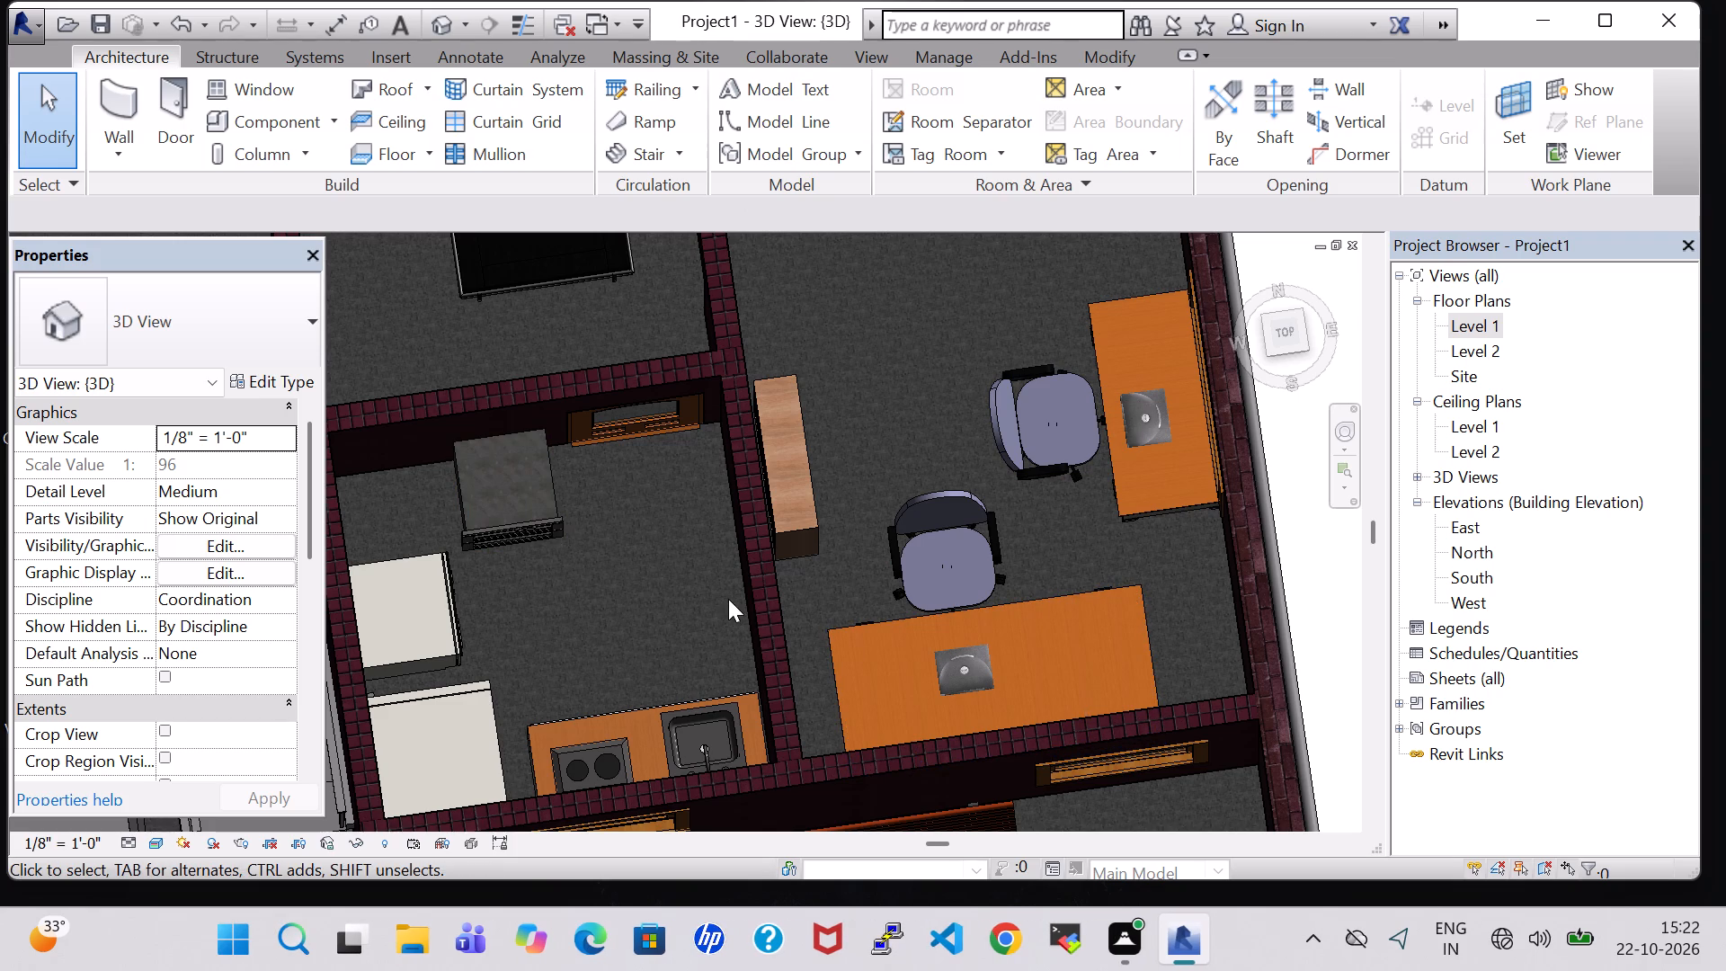
{"action": "scroll", "coordinate": [728, 599], "scroll_direction": "down", "scroll_amount": 4}
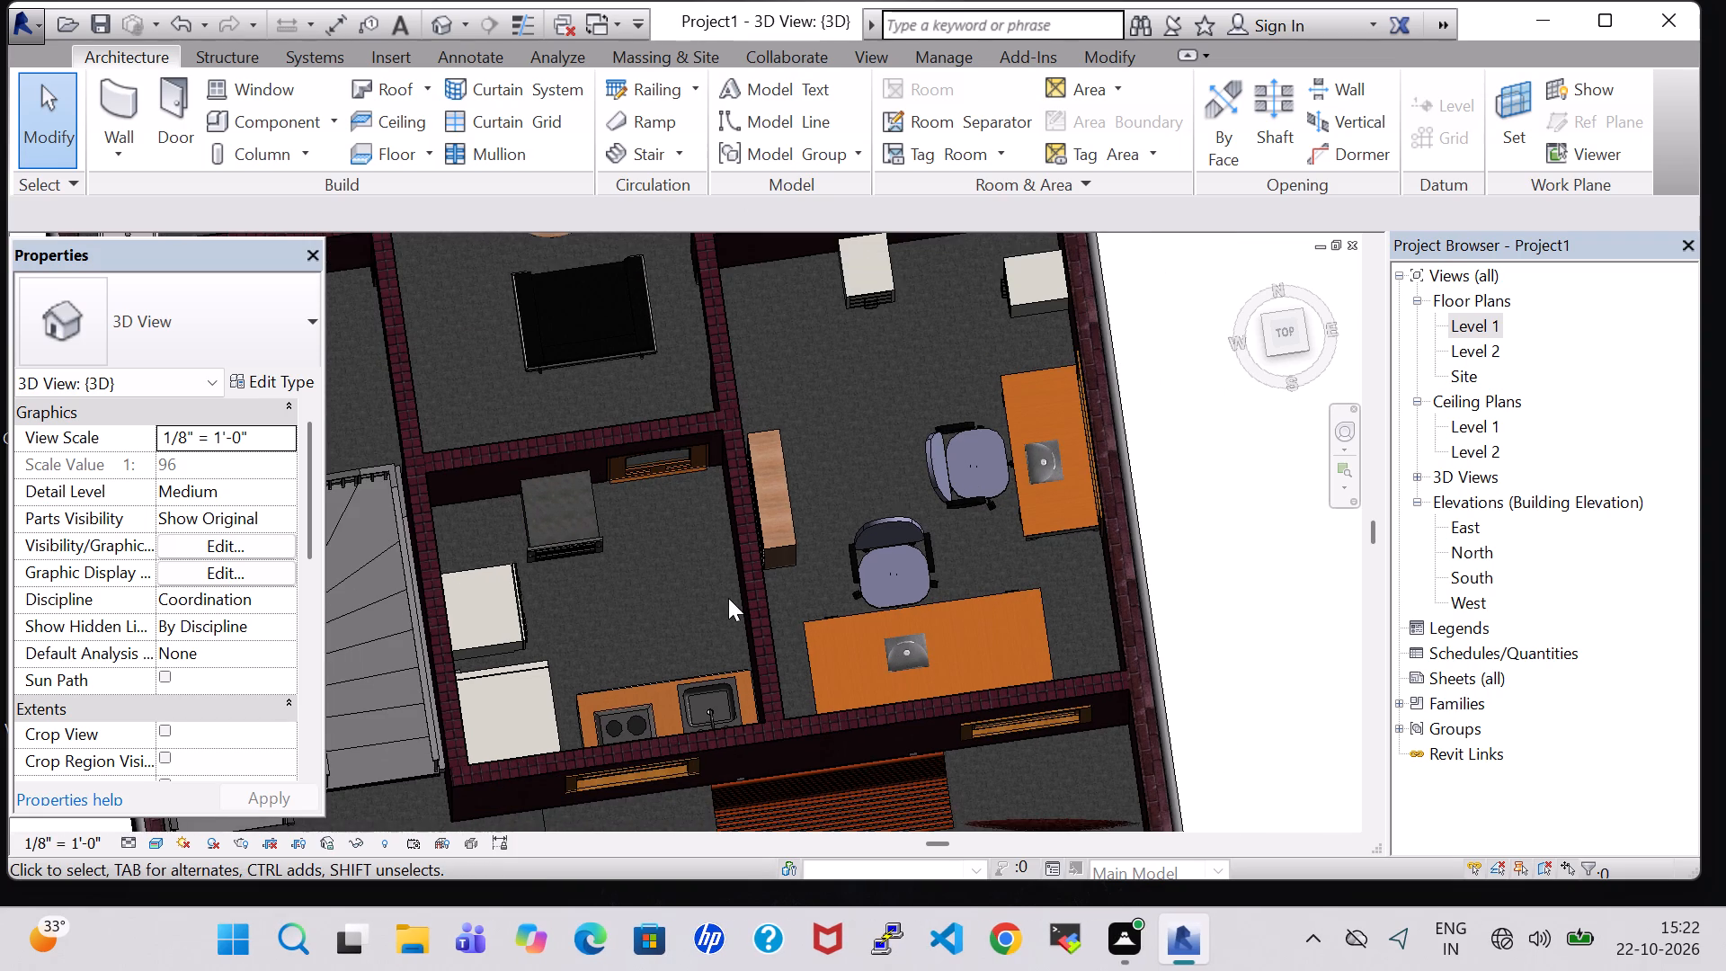
{"action": "scroll", "coordinate": [833, 452], "scroll_direction": "down", "scroll_amount": 2}
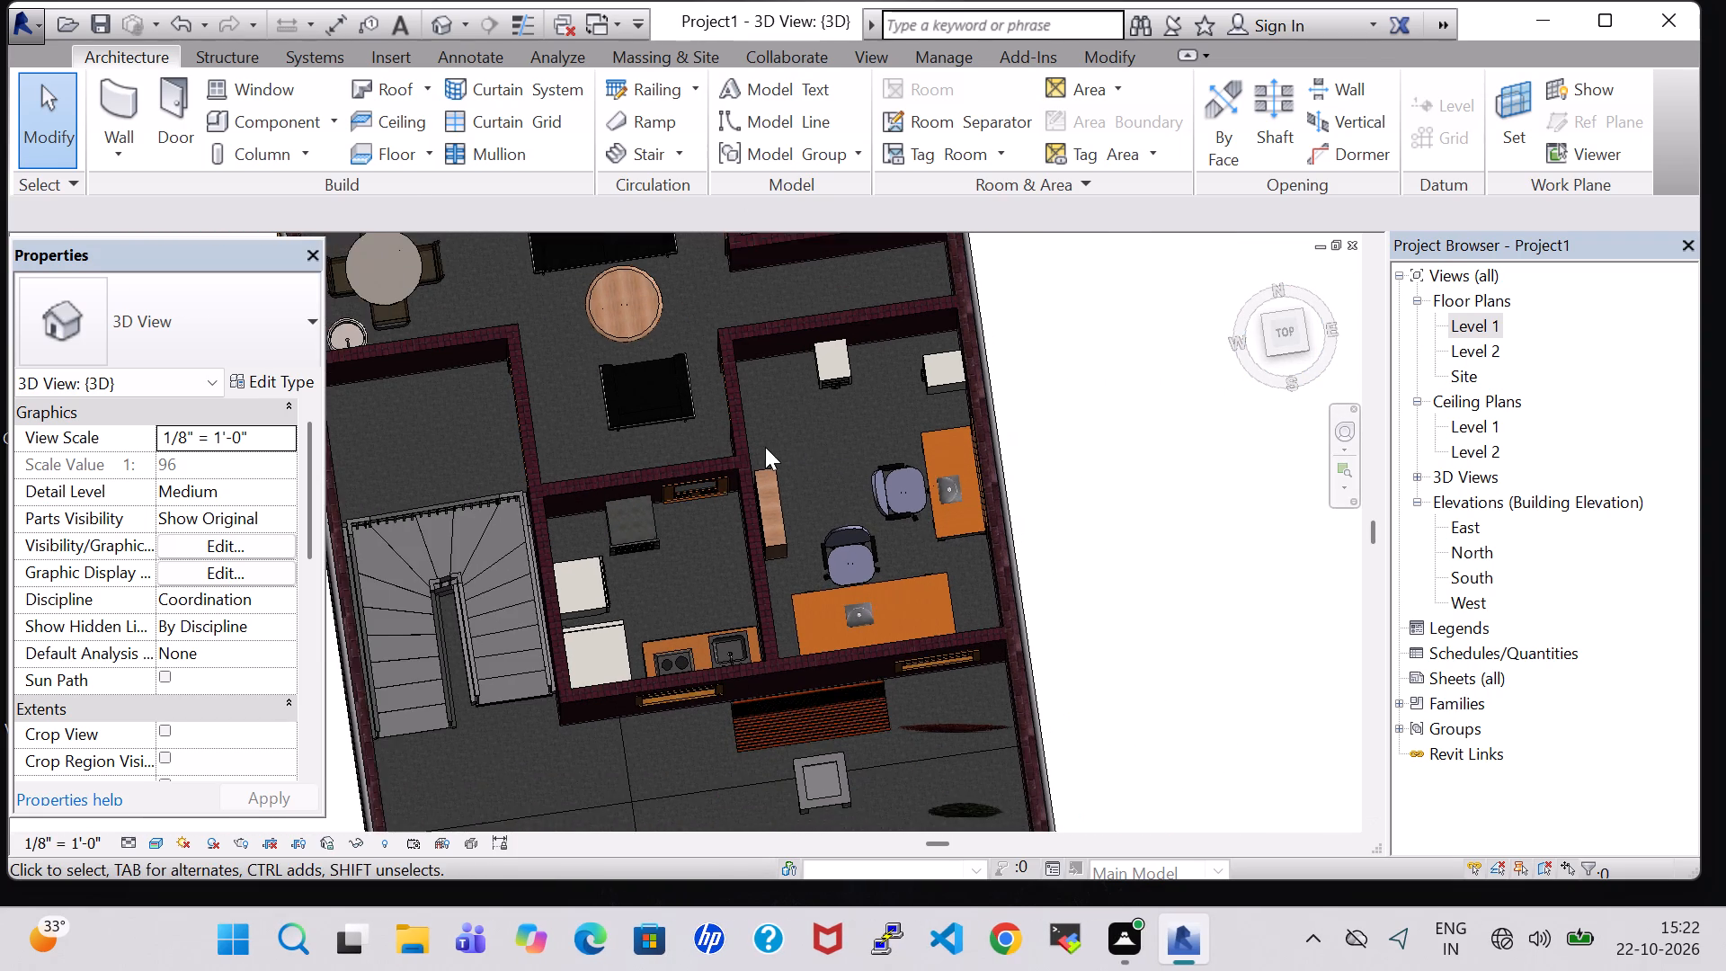
{"action": "scroll", "coordinate": [765, 447], "scroll_direction": "down", "scroll_amount": 1}
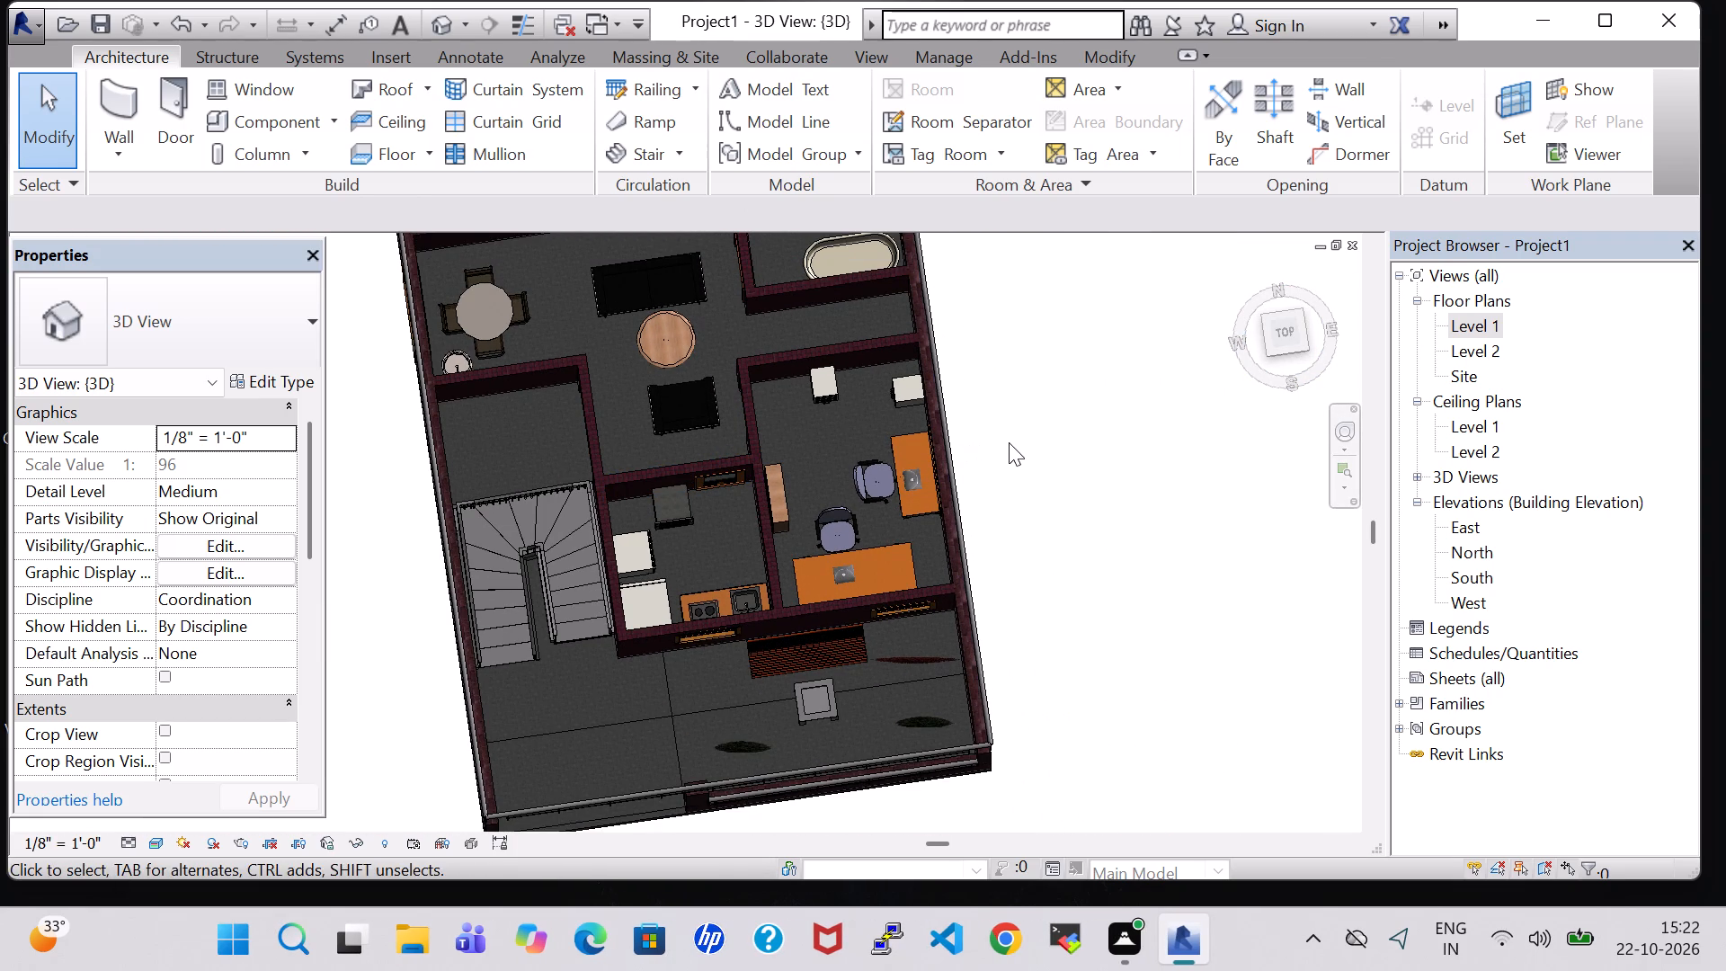
{"action": "middle_click_drag", "start_coordinate": [1009, 440], "coordinate": [980, 443], "text": "shift"}
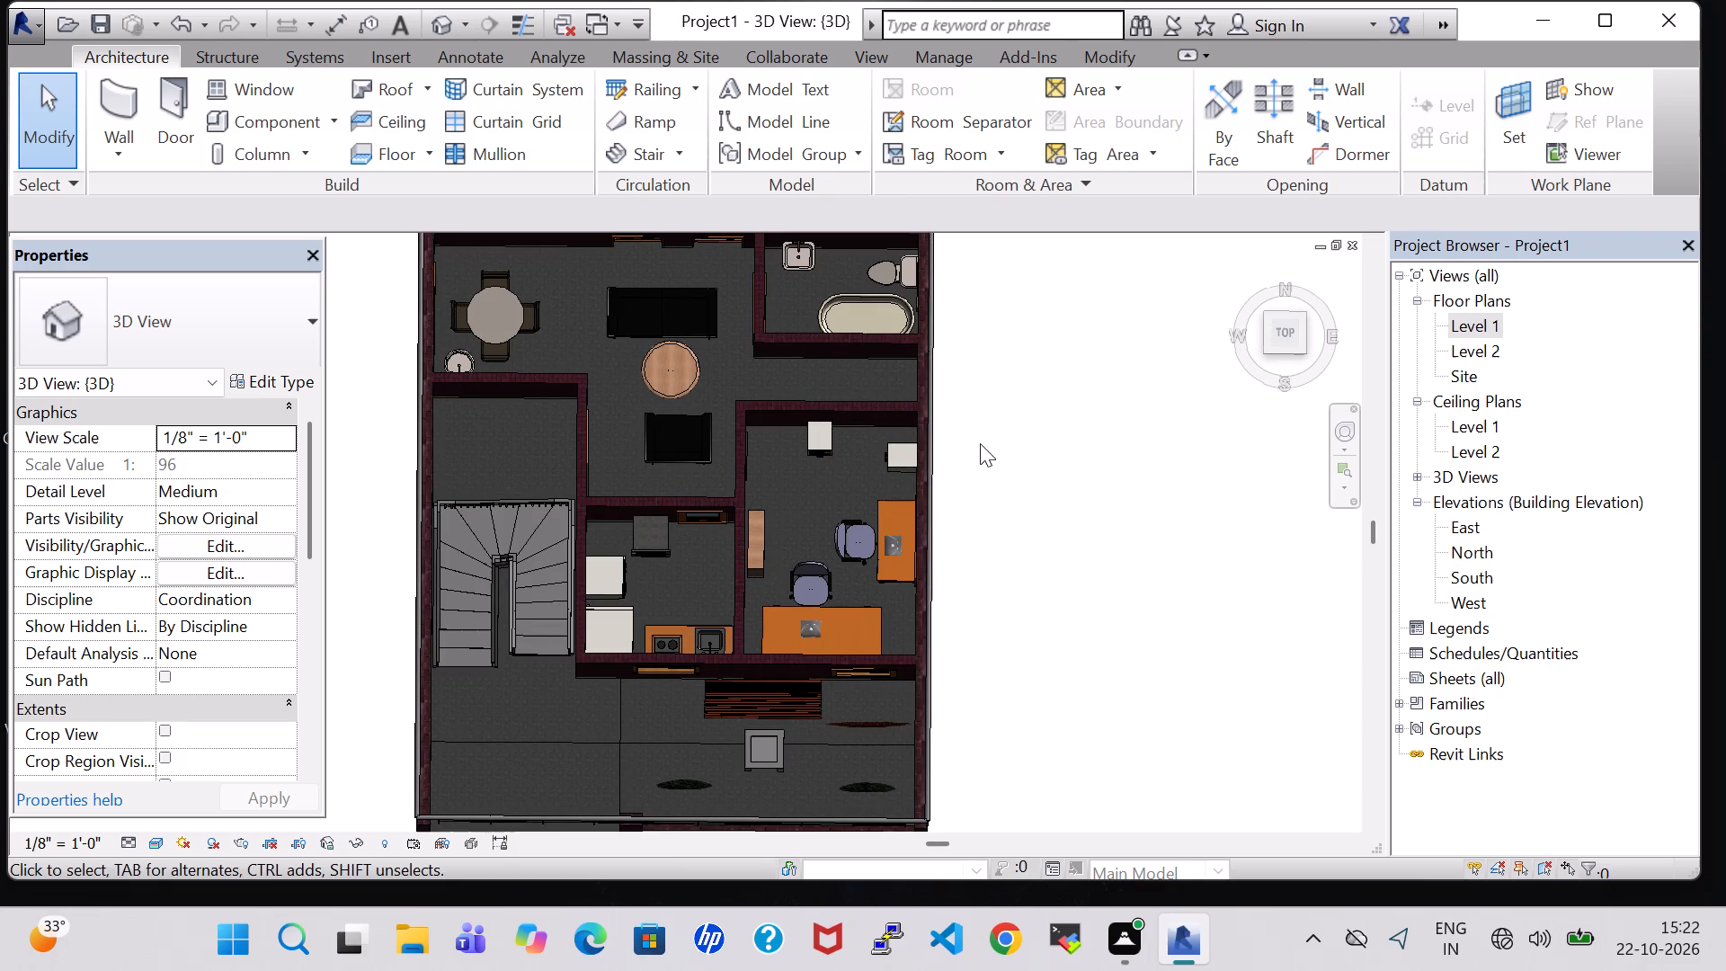
{"action": "middle_click_drag", "start_coordinate": [1025, 649], "coordinate": [1021, 508], "text": "shift"}
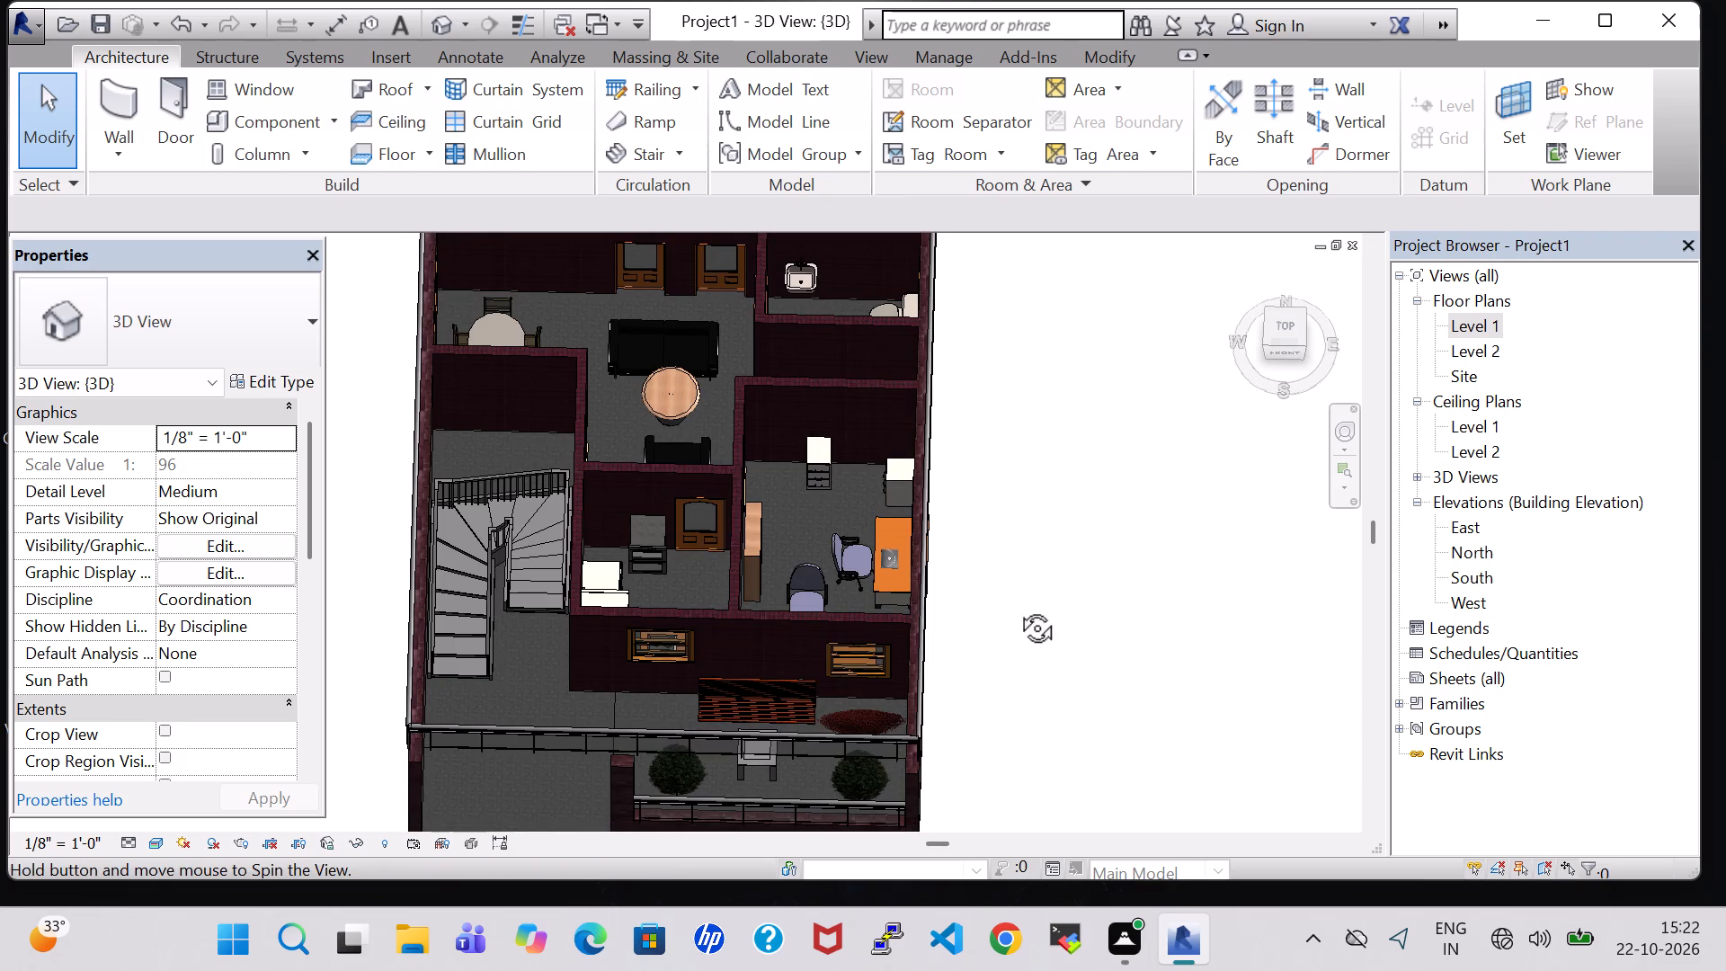
{"action": "middle_click", "coordinate": [1008, 664], "text": "shift"}
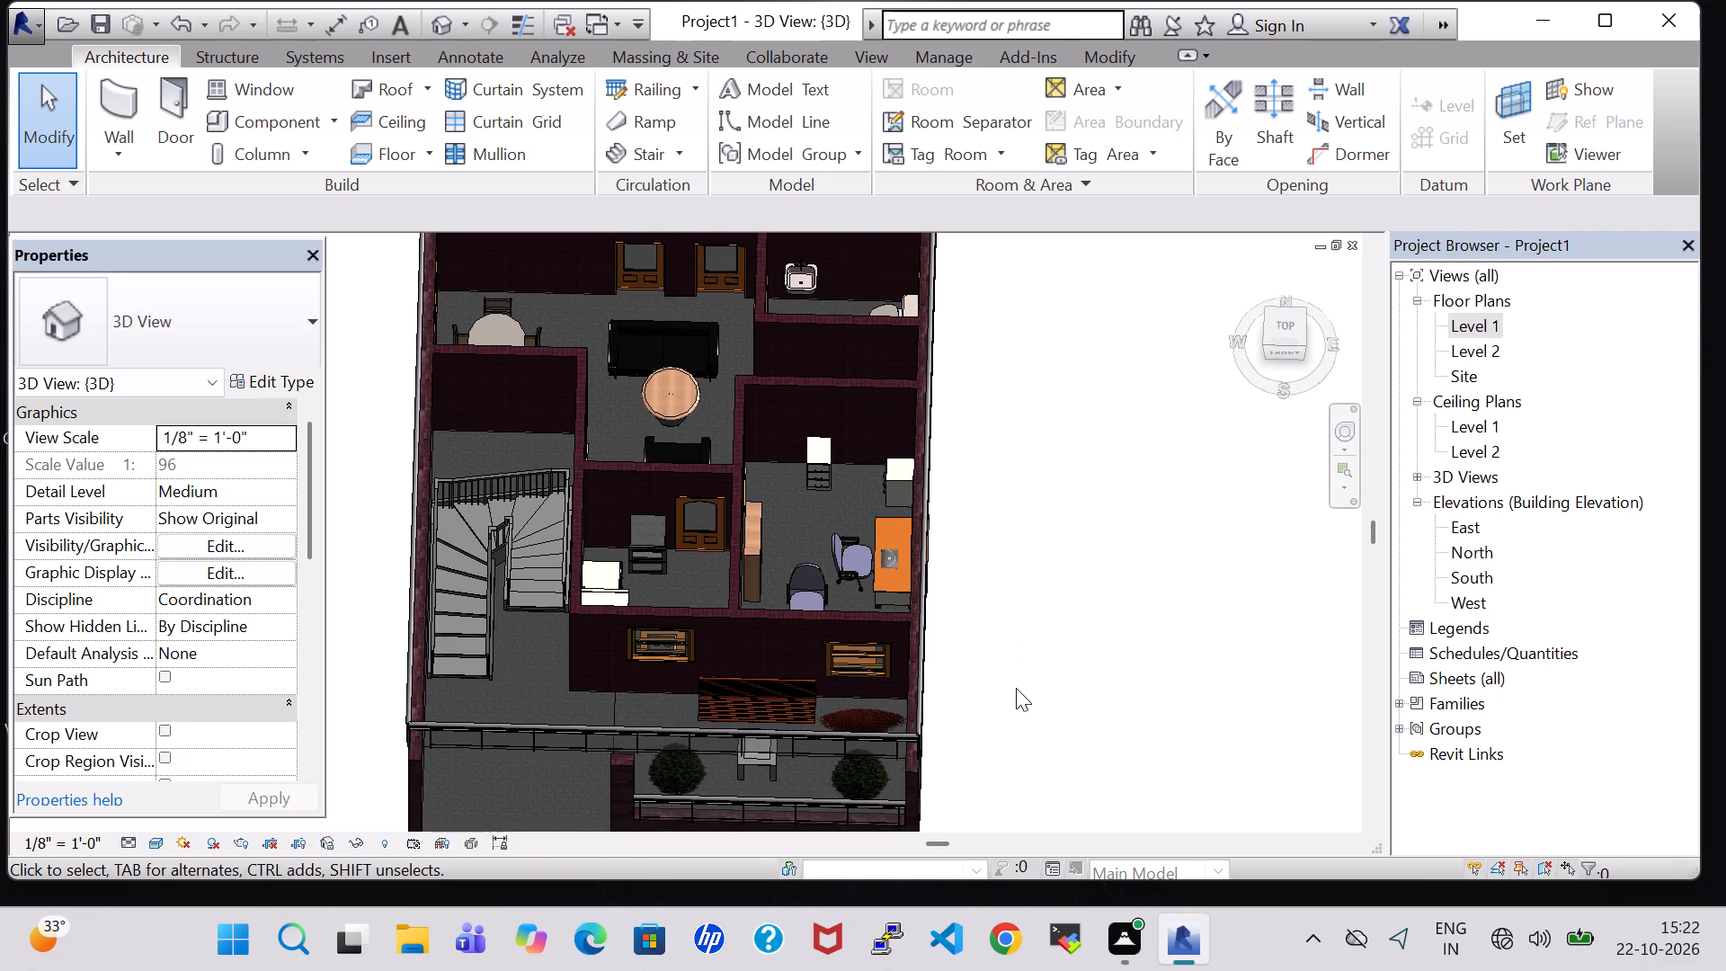
{"action": "middle_click_drag", "start_coordinate": [1015, 714], "coordinate": [1041, 553], "text": "shift"}
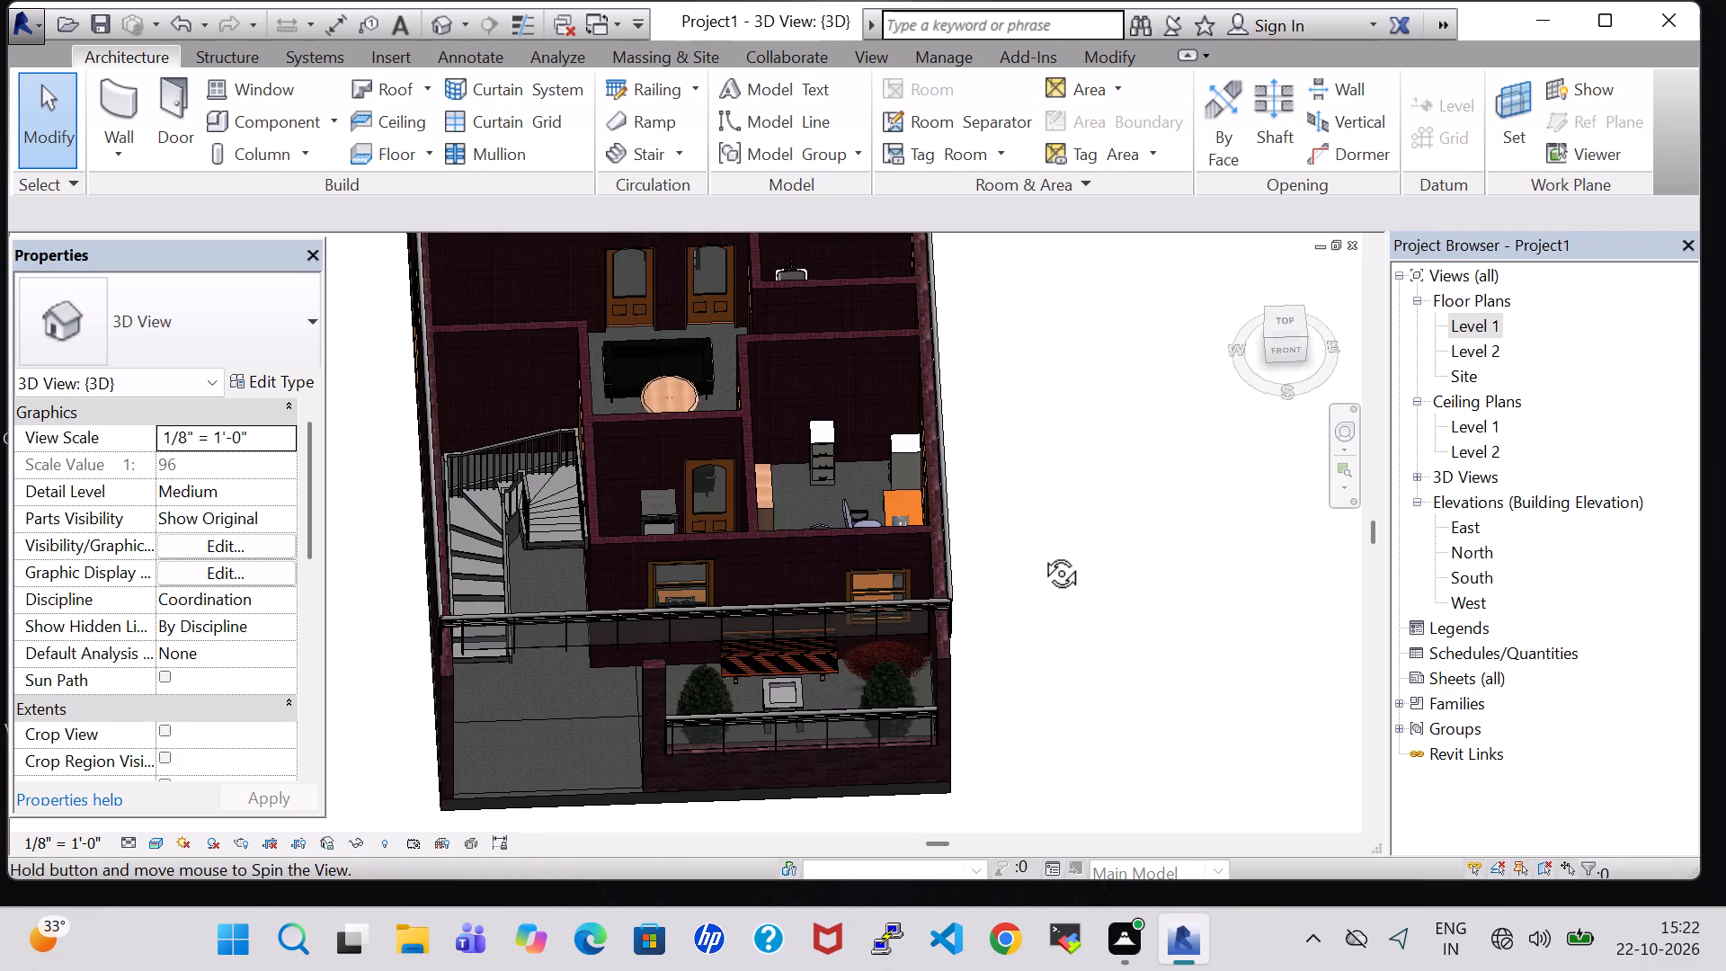
{"action": "middle_click_drag", "start_coordinate": [1041, 553], "coordinate": [1041, 538], "text": "shift"}
{"action": "middle_click", "coordinate": [1041, 538], "text": "shift"}
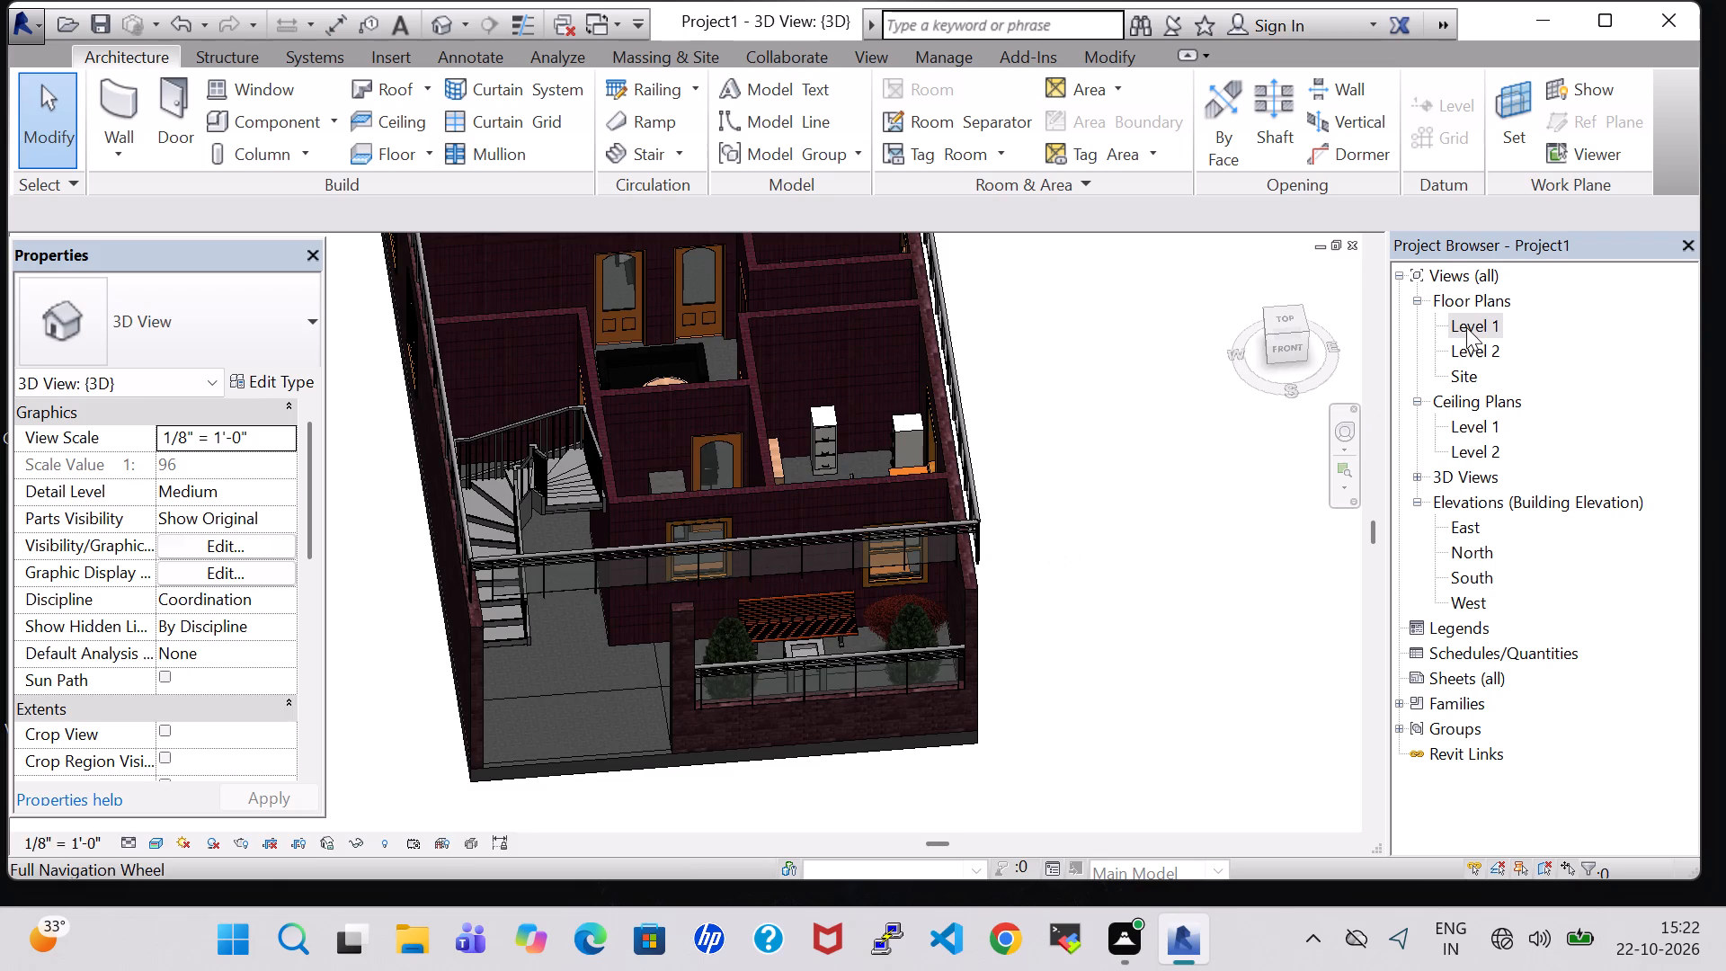
In the Level 1 floor plan, load the RPC Picture Frame component from the US Imperial library's Entourage folder.
{"action": "double_click", "coordinate": [1466, 327]}
{"action": "scroll", "coordinate": [922, 620], "scroll_direction": "down", "scroll_amount": 2}
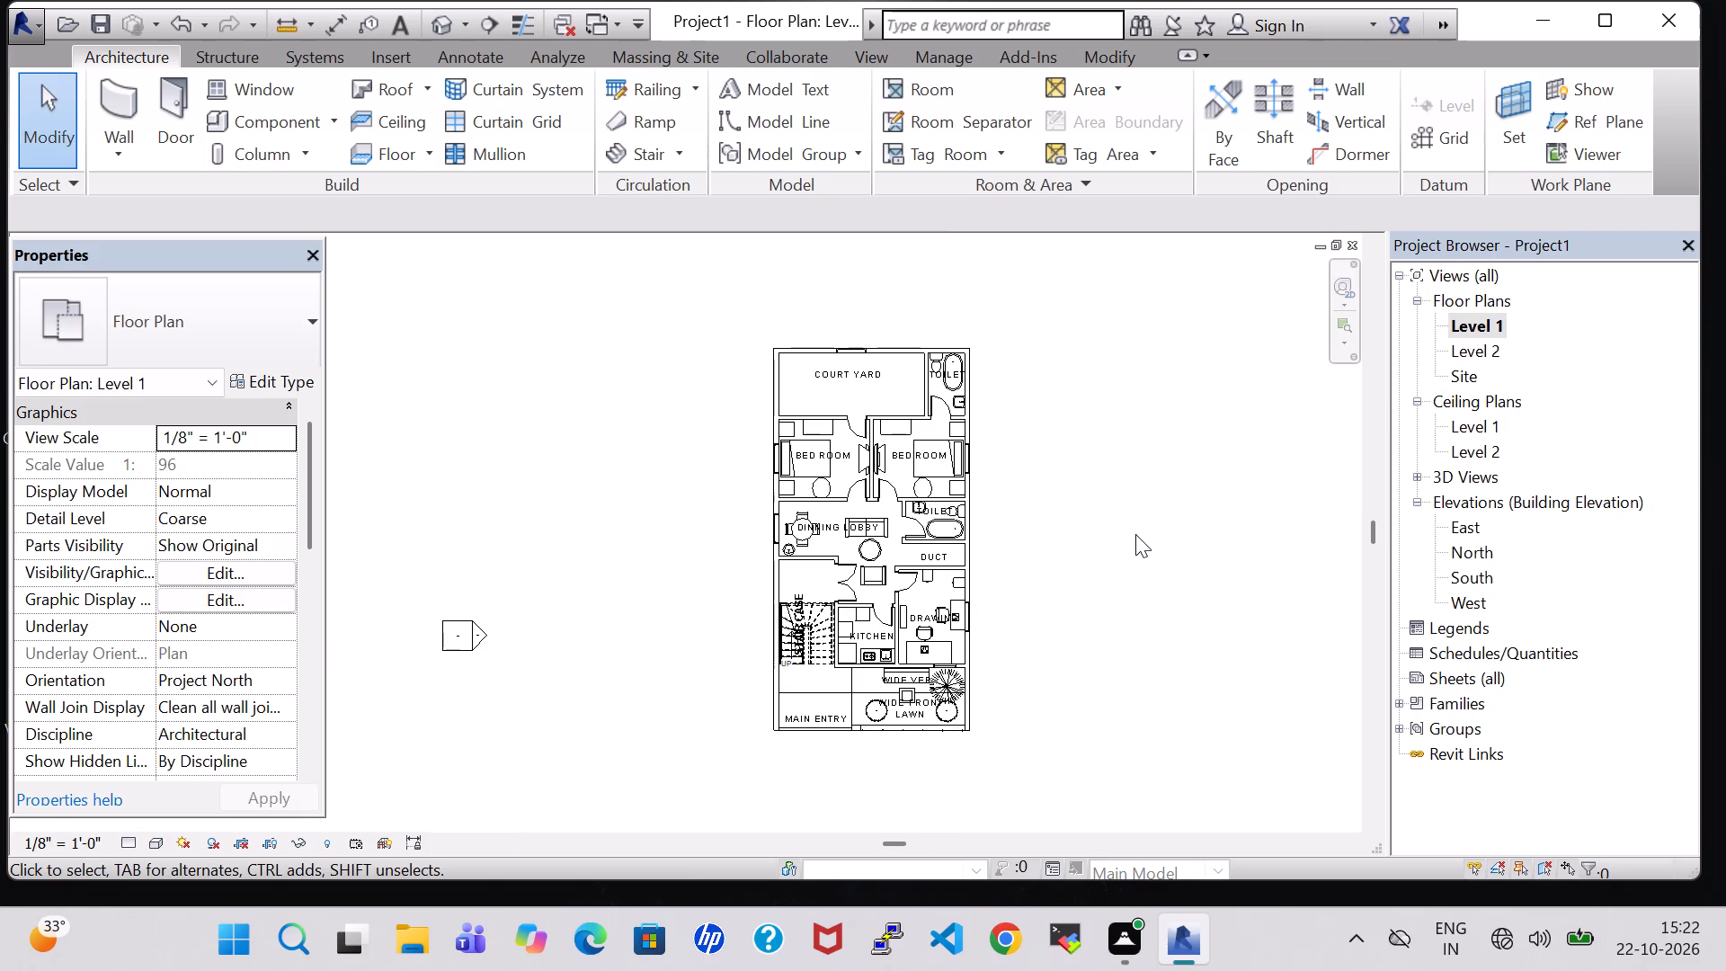
{"action": "scroll", "coordinate": [1135, 534], "scroll_direction": "up", "scroll_amount": 3}
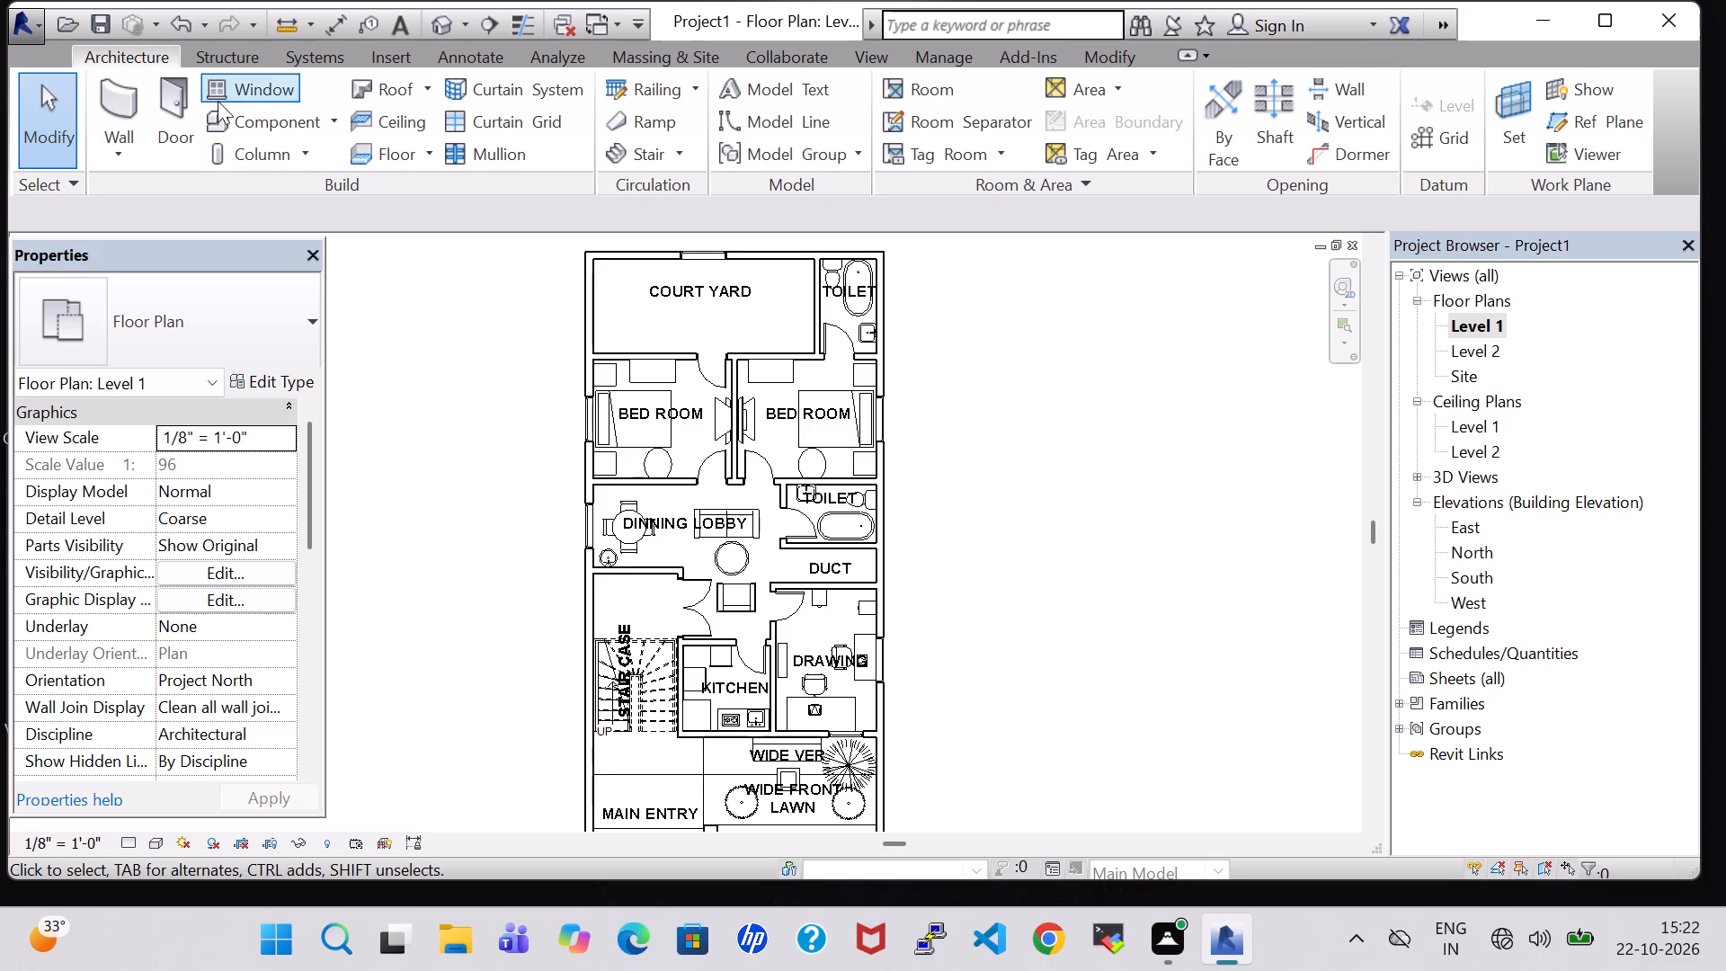
{"action": "left_click", "coordinate": [216, 126]}
{"action": "left_click", "coordinate": [1104, 122]}
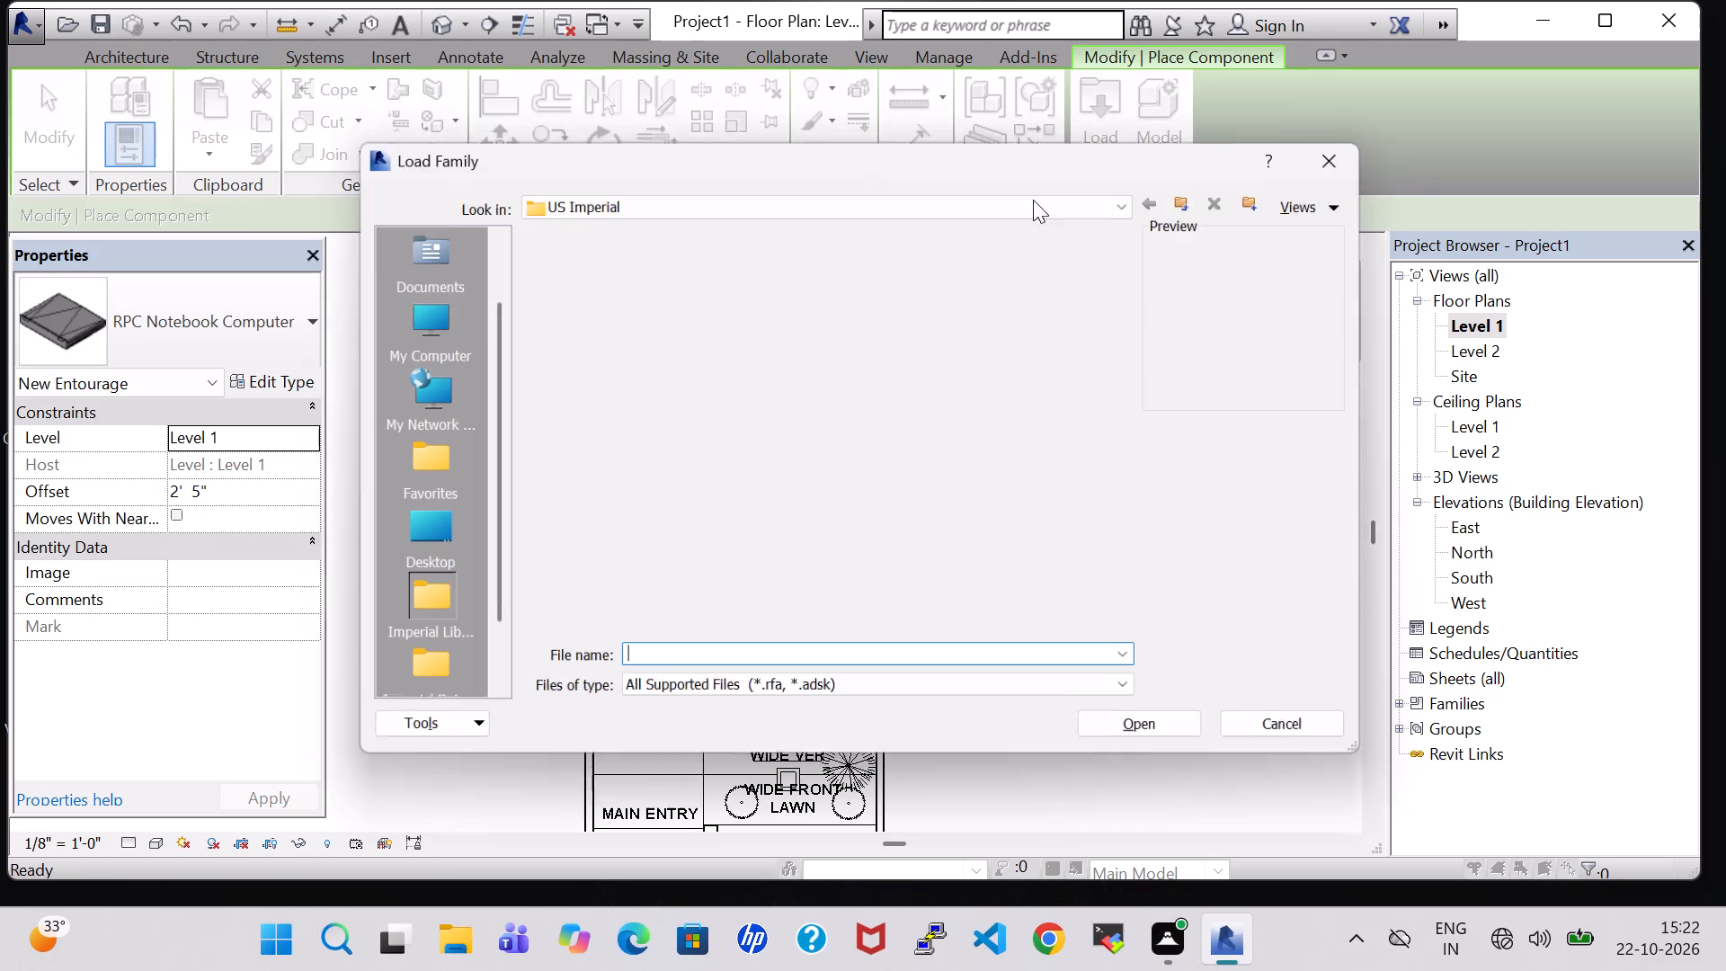
{"action": "scroll", "coordinate": [1029, 334], "scroll_direction": "down", "scroll_amount": 1}
{"action": "double_click", "coordinate": [1019, 352]}
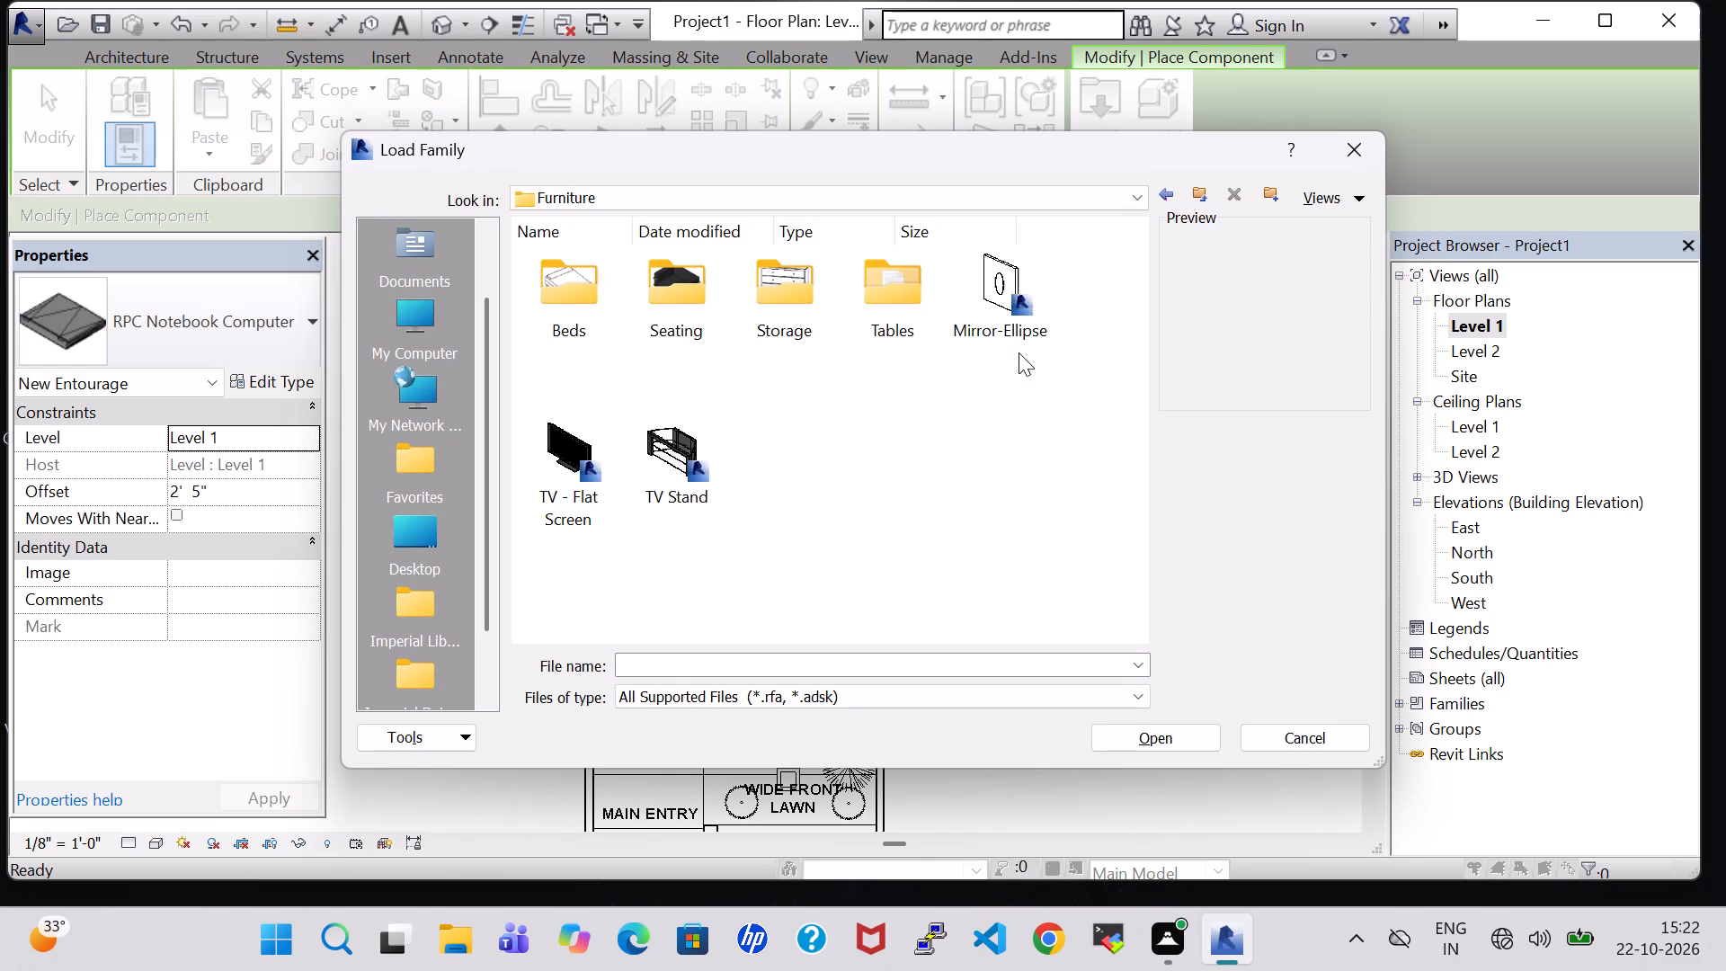
{"action": "left_click", "coordinate": [1161, 196]}
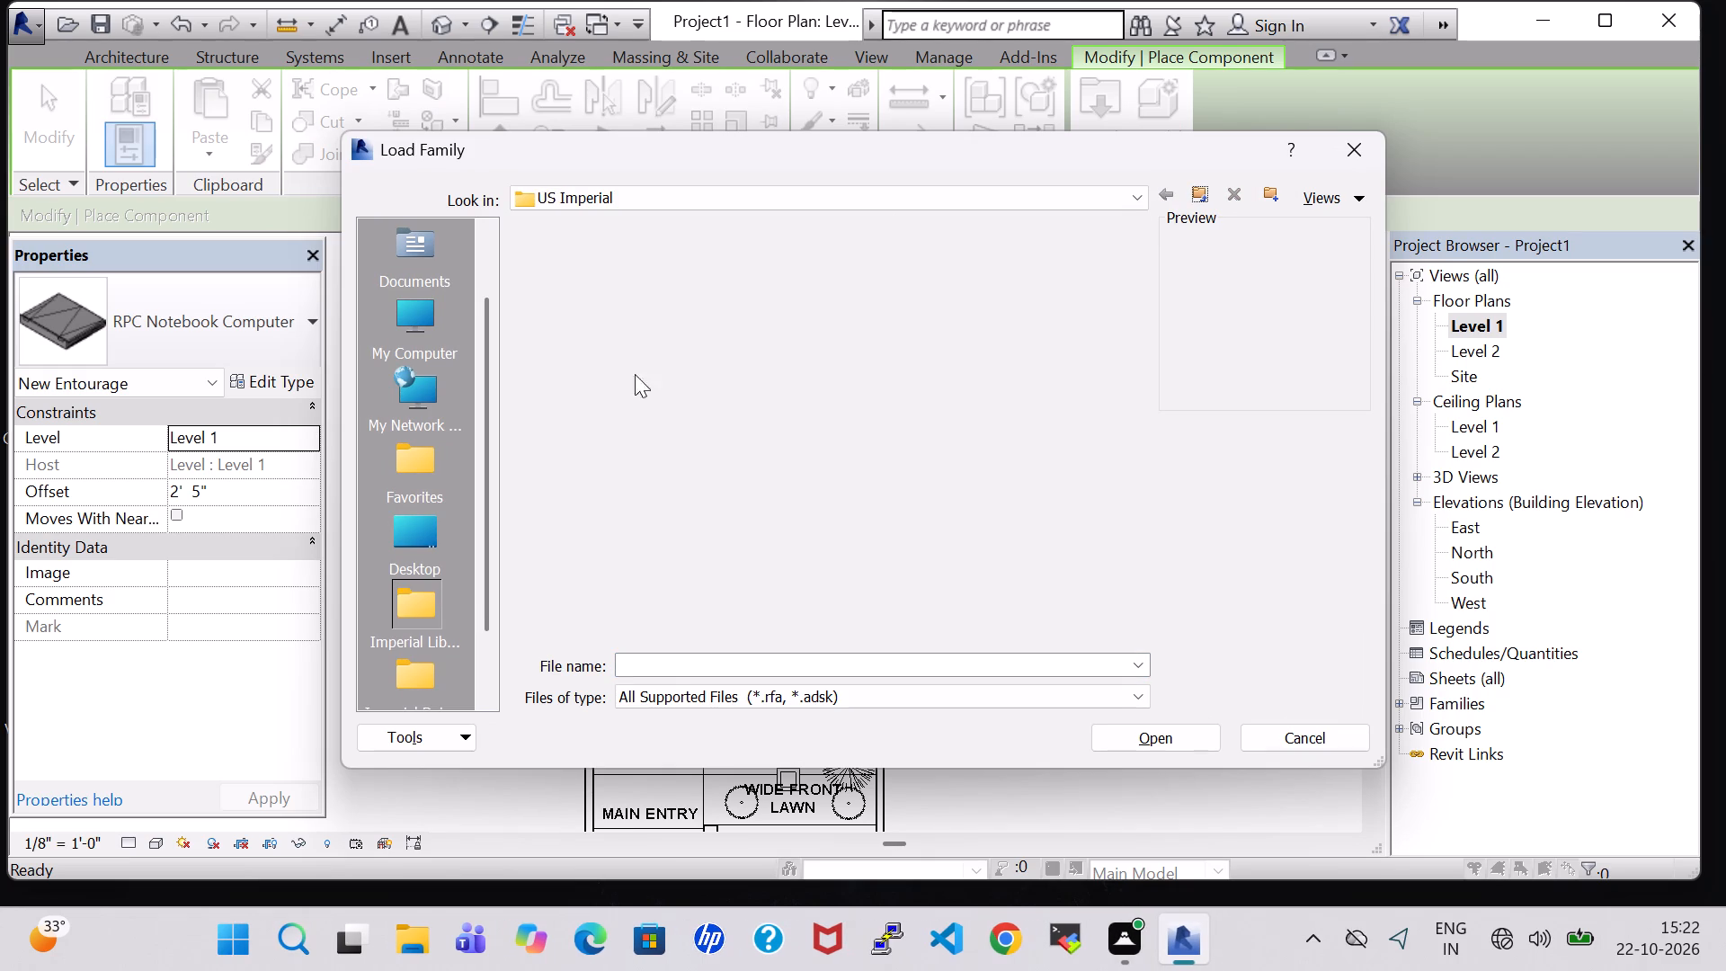
{"action": "scroll", "coordinate": [634, 397], "scroll_direction": "down", "scroll_amount": 1}
{"action": "scroll", "coordinate": [758, 397], "scroll_direction": "down", "scroll_amount": 1}
{"action": "scroll", "coordinate": [781, 328], "scroll_direction": "up", "scroll_amount": 1}
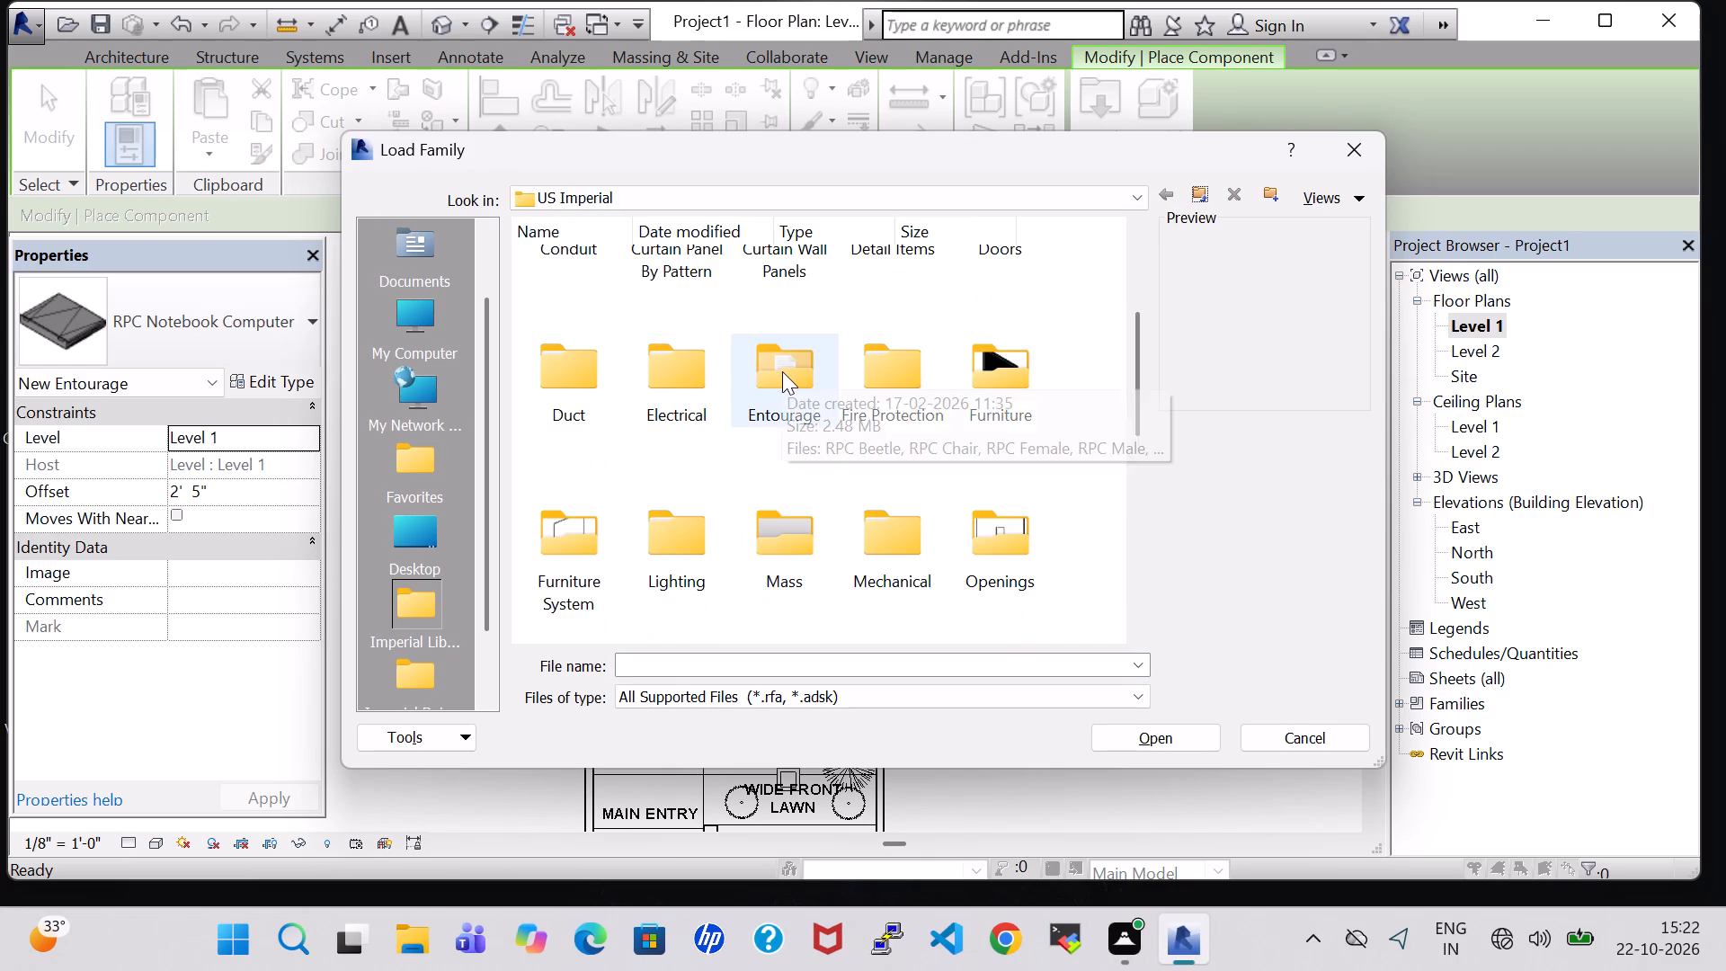
{"action": "double_click", "coordinate": [782, 371]}
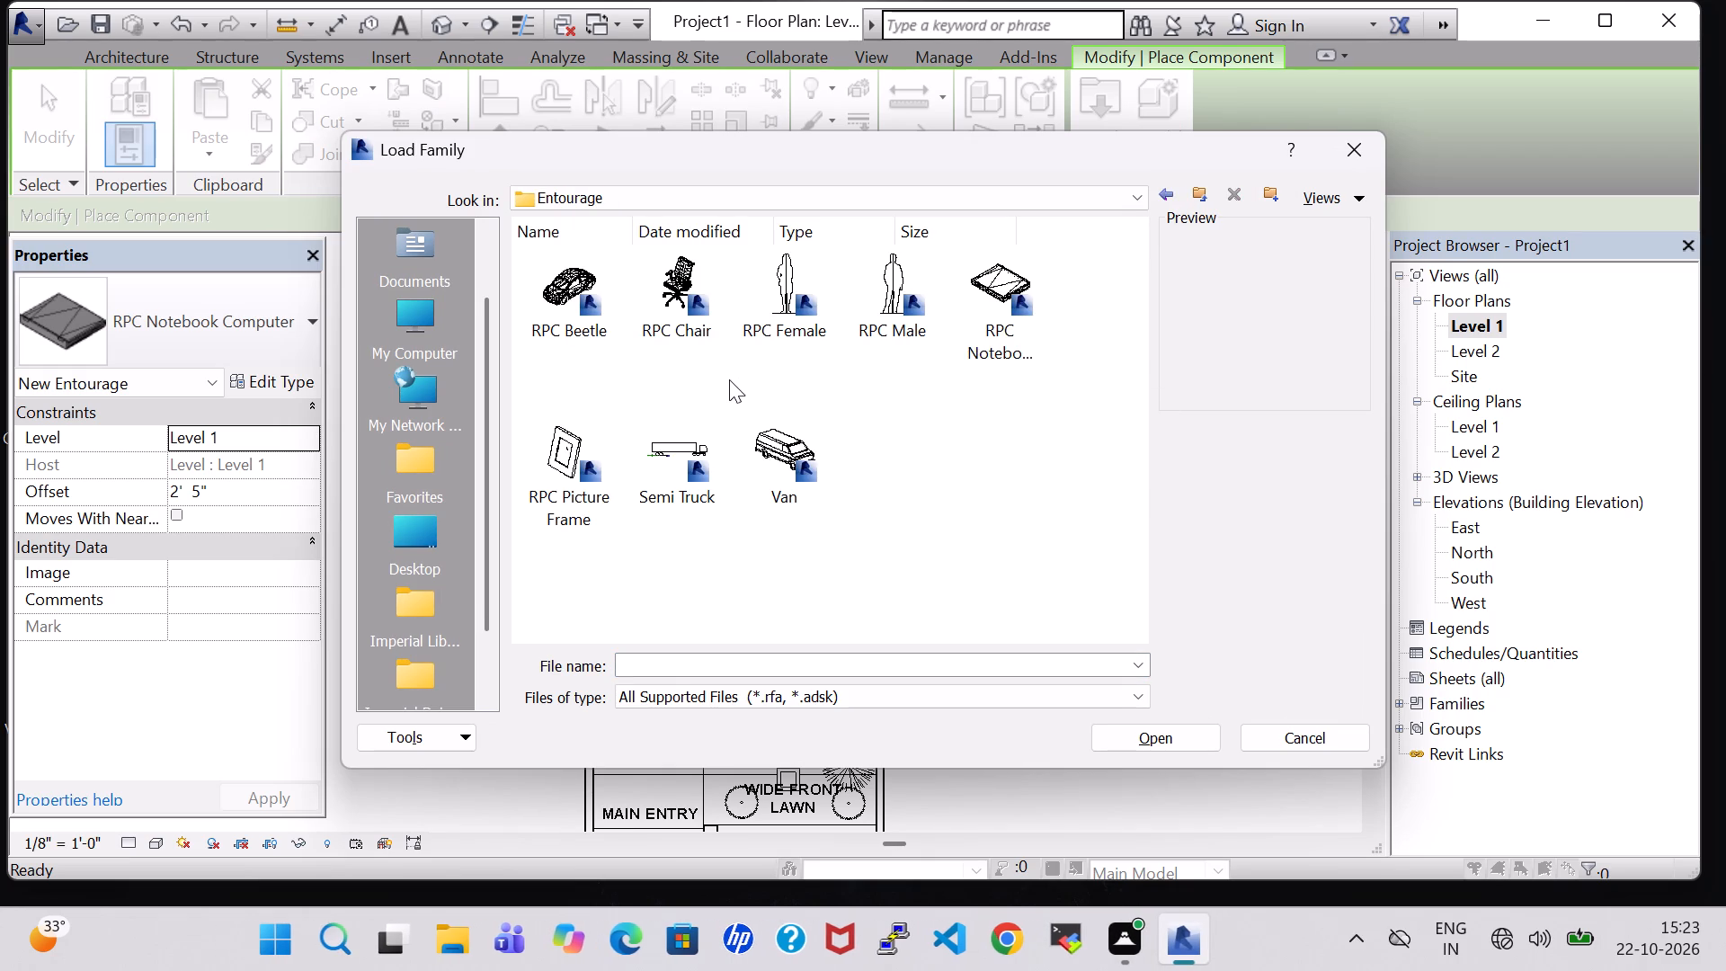
{"action": "scroll", "coordinate": [710, 389], "scroll_direction": "up", "scroll_amount": 1}
{"action": "left_click", "coordinate": [569, 466]}
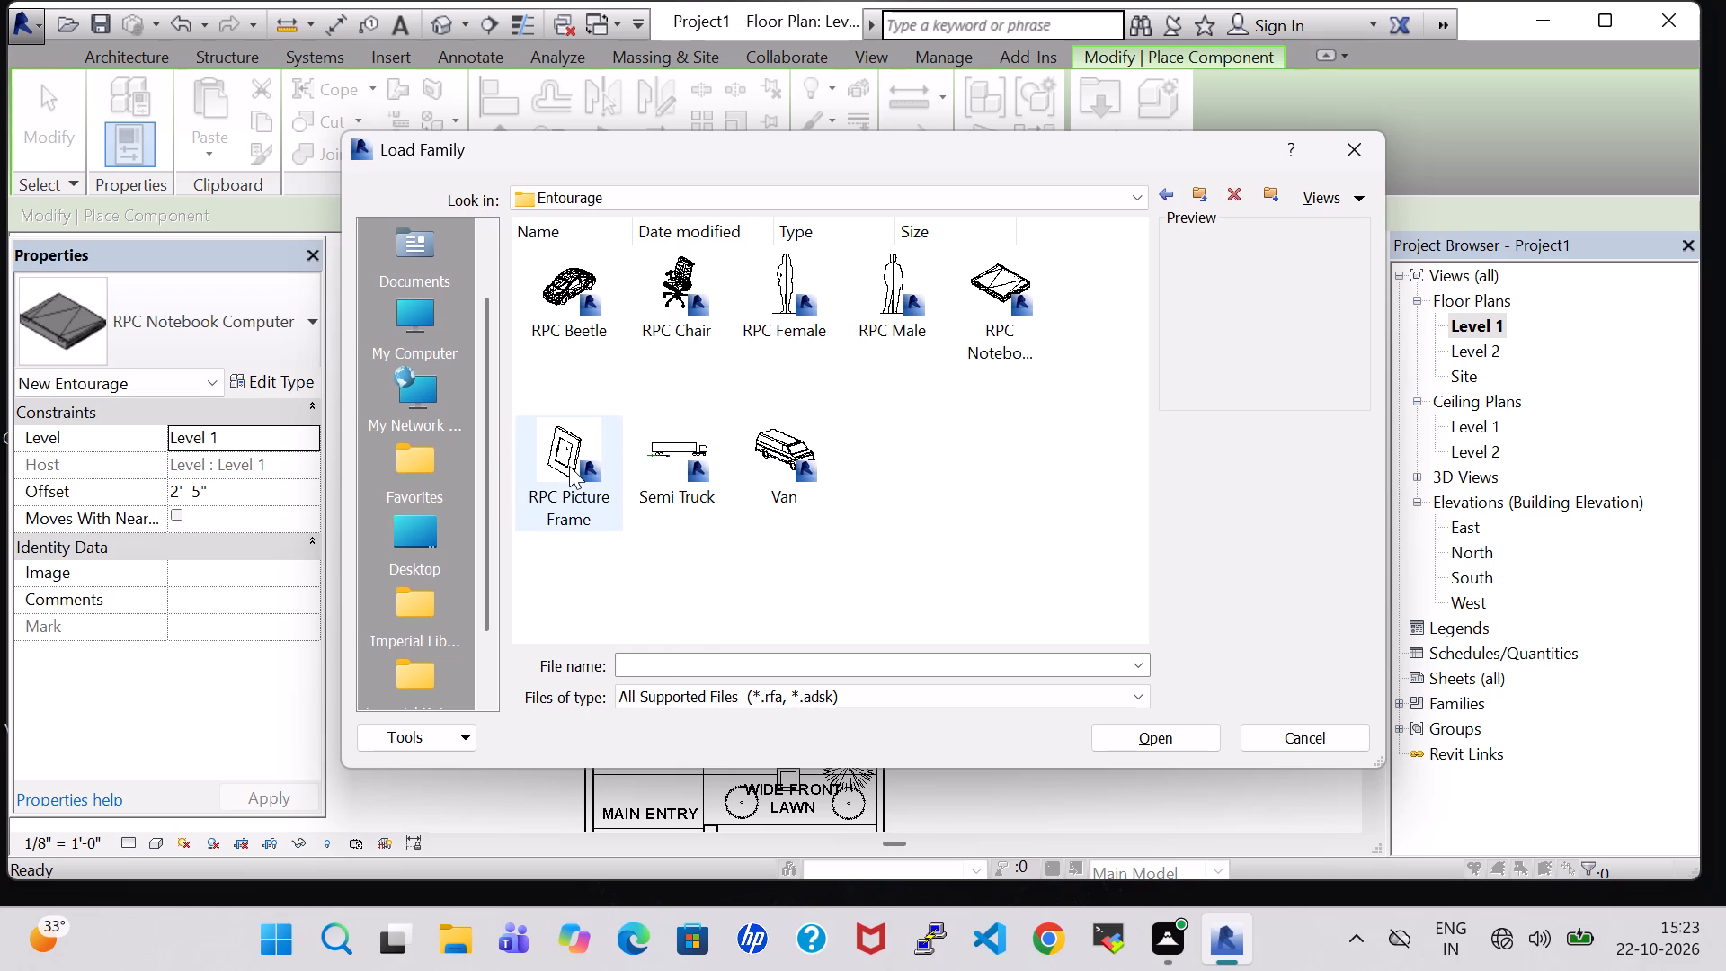
{"action": "left_click", "coordinate": [1180, 742]}
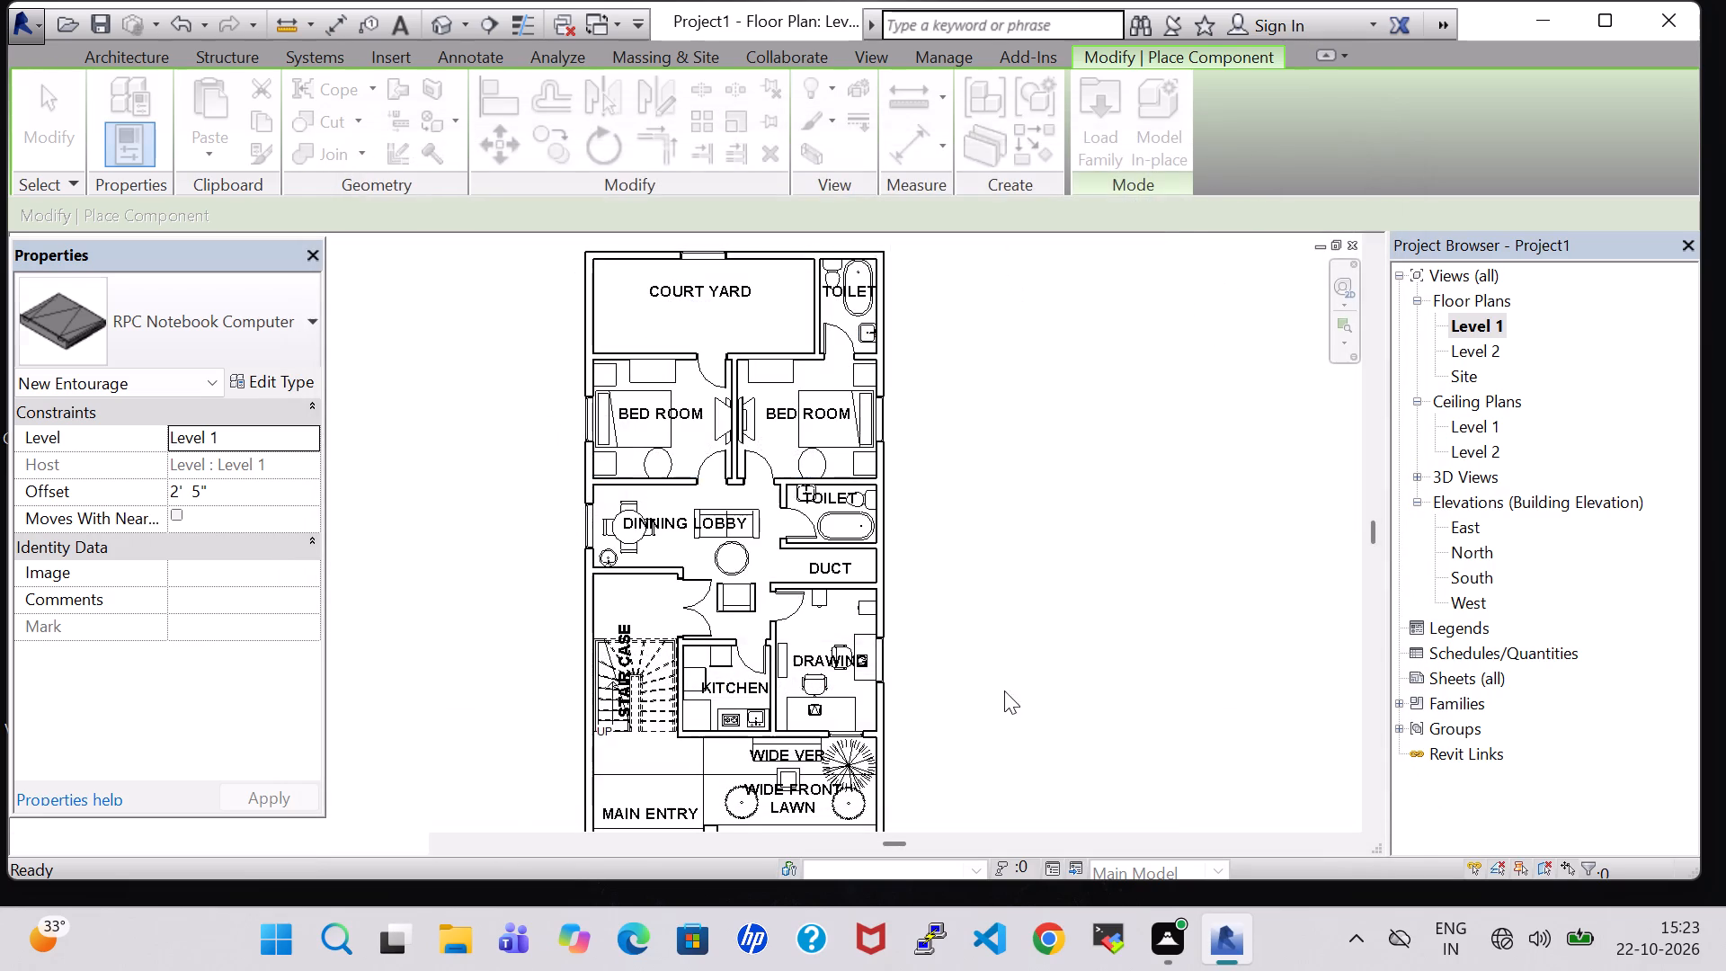
Place one RPC Picture Frame against the dining lobby side of the west bedroom wall, behind the dining table.
{"action": "scroll", "coordinate": [734, 623], "scroll_direction": "up", "scroll_amount": 4}
{"action": "scroll", "coordinate": [668, 414], "scroll_direction": "up", "scroll_amount": 1}
{"action": "middle_click_drag", "start_coordinate": [715, 465], "coordinate": [755, 605]}
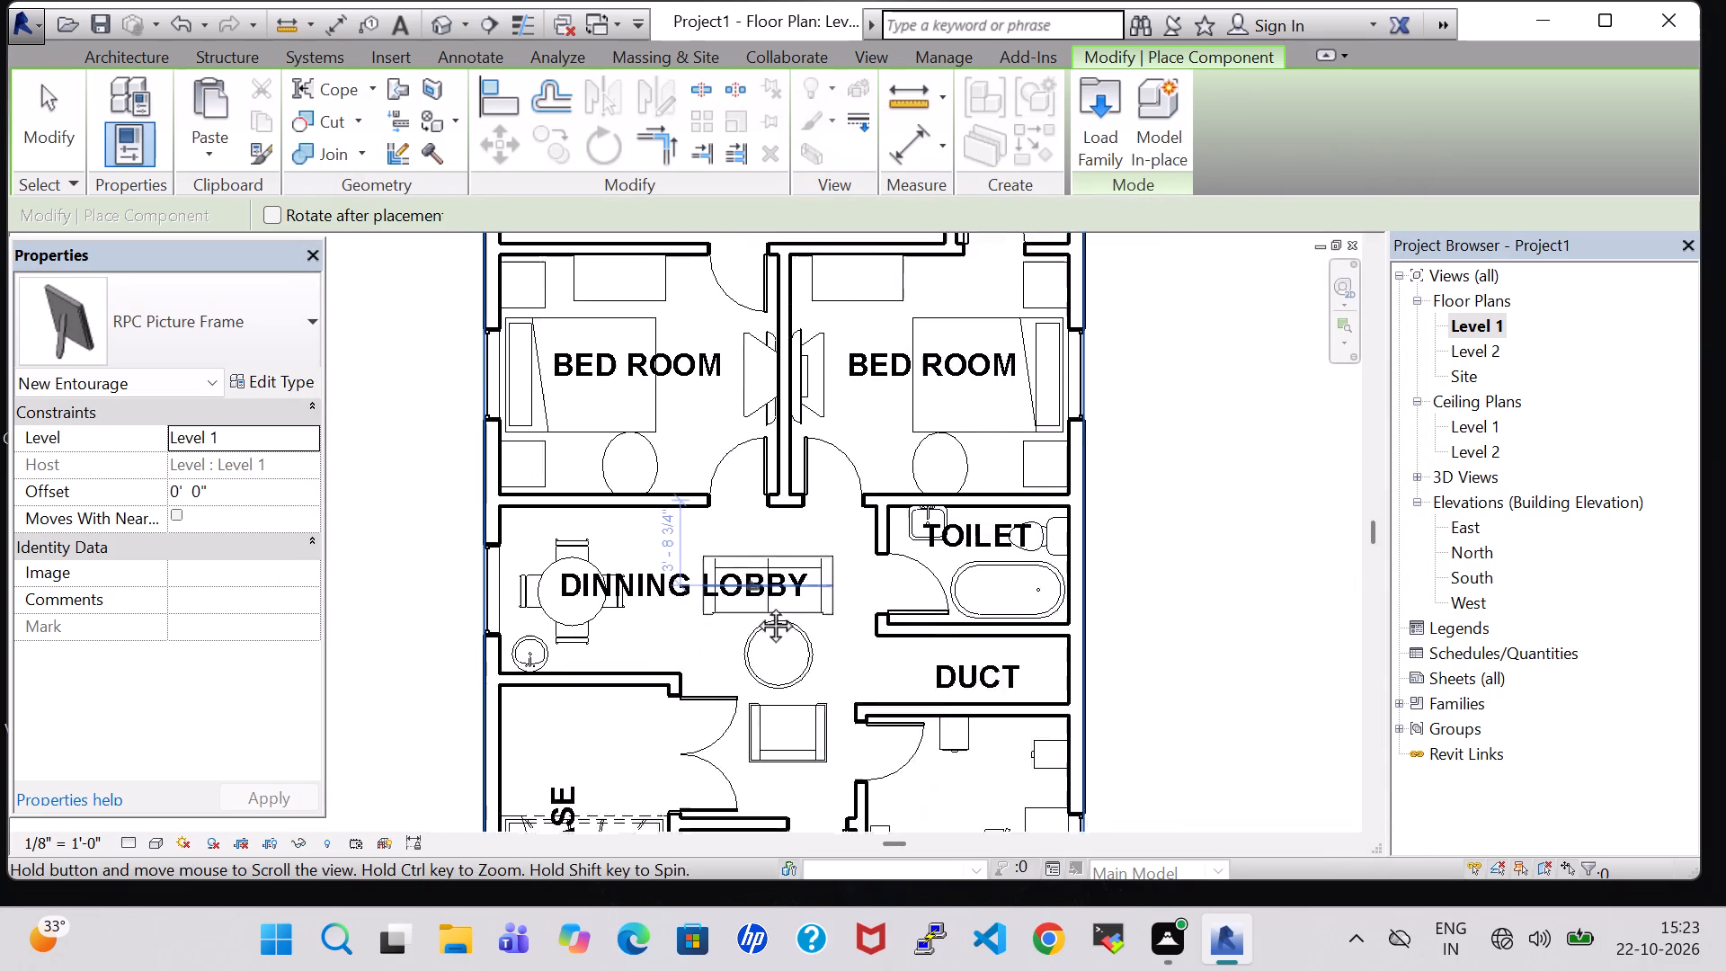
{"action": "middle_click_drag", "start_coordinate": [755, 605], "coordinate": [762, 698]}
{"action": "scroll", "coordinate": [598, 603], "scroll_direction": "up", "scroll_amount": 3}
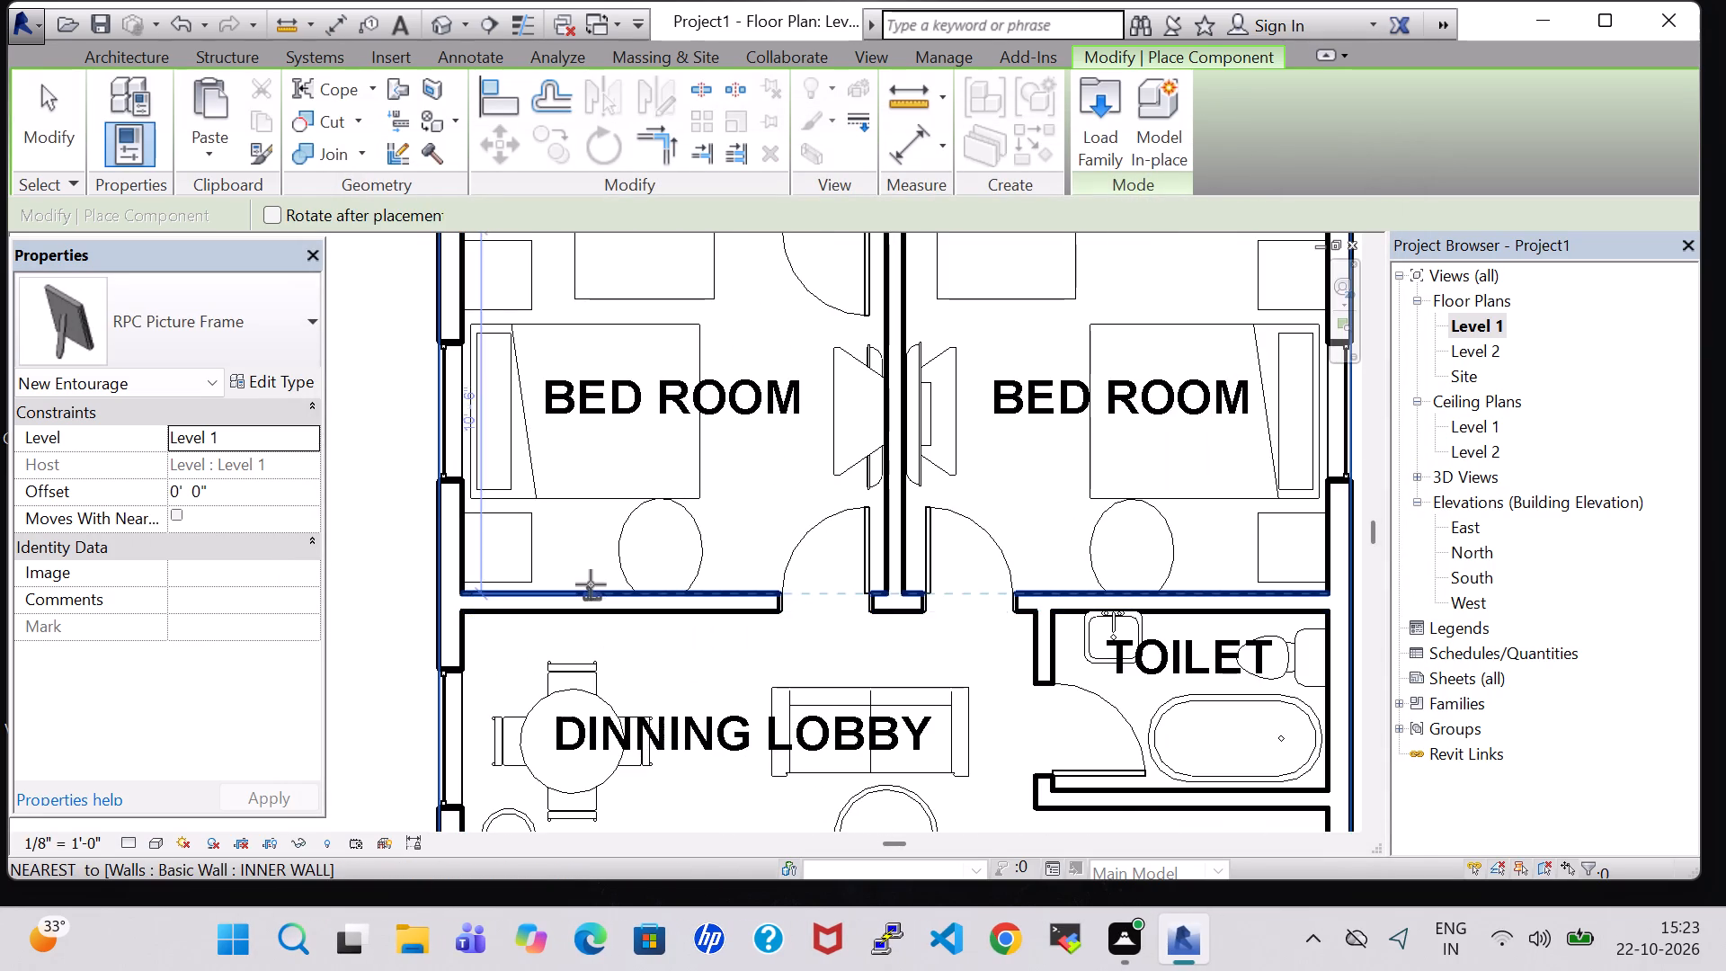
{"action": "scroll", "coordinate": [591, 584], "scroll_direction": "up", "scroll_amount": 4}
{"action": "scroll", "coordinate": [591, 584], "scroll_direction": "down", "scroll_amount": 2}
{"action": "scroll", "coordinate": [545, 651], "scroll_direction": "up", "scroll_amount": 3}
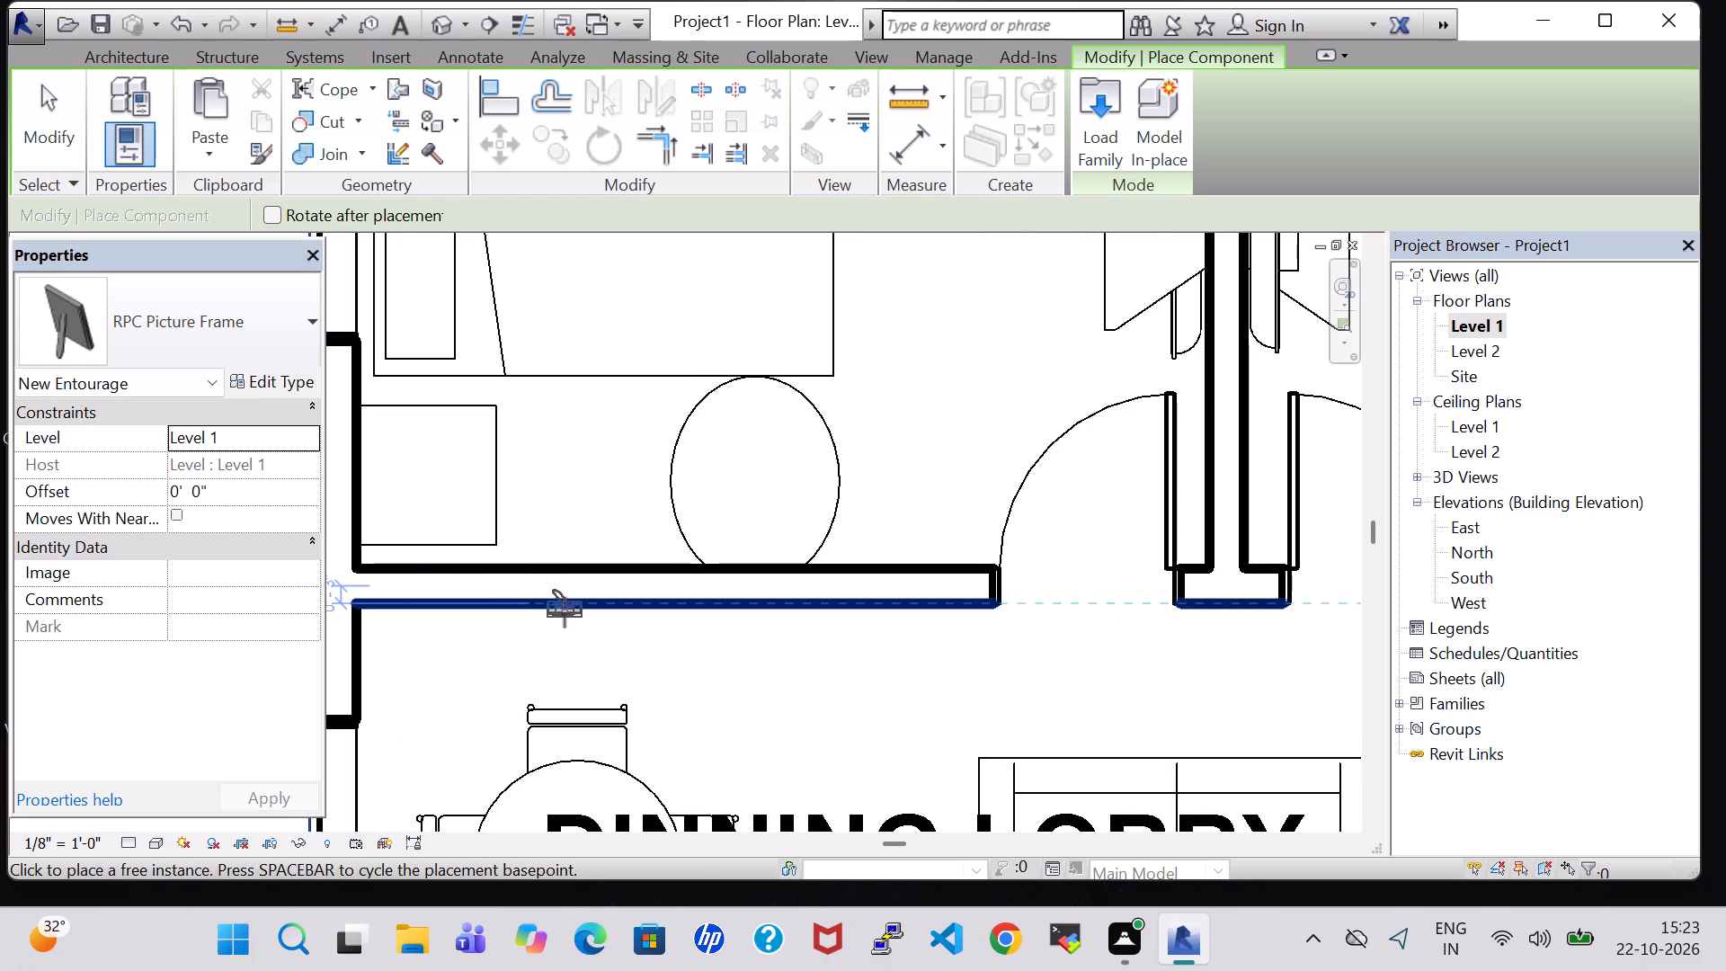
{"action": "left_click", "coordinate": [565, 610]}
{"action": "key", "text": "Escape"}
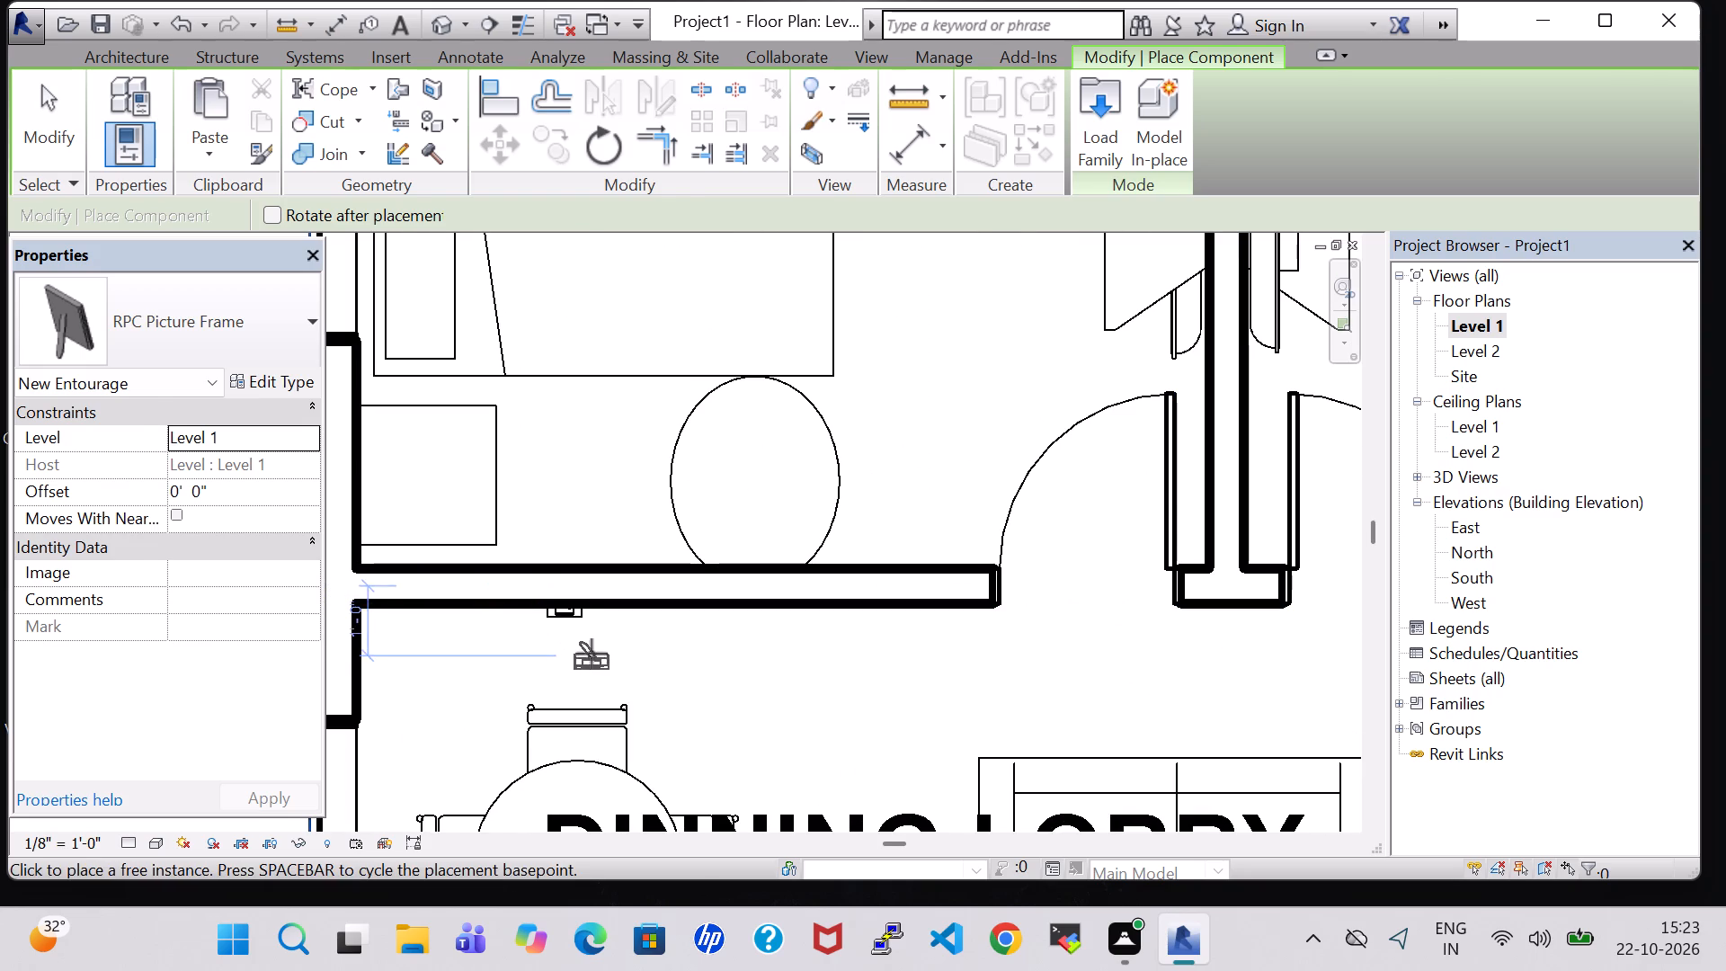
{"action": "key", "text": "Escape"}
Set the offset of the dining lobby picture frame to 5' 0" above Level 1.
{"action": "left_click", "coordinate": [582, 616]}
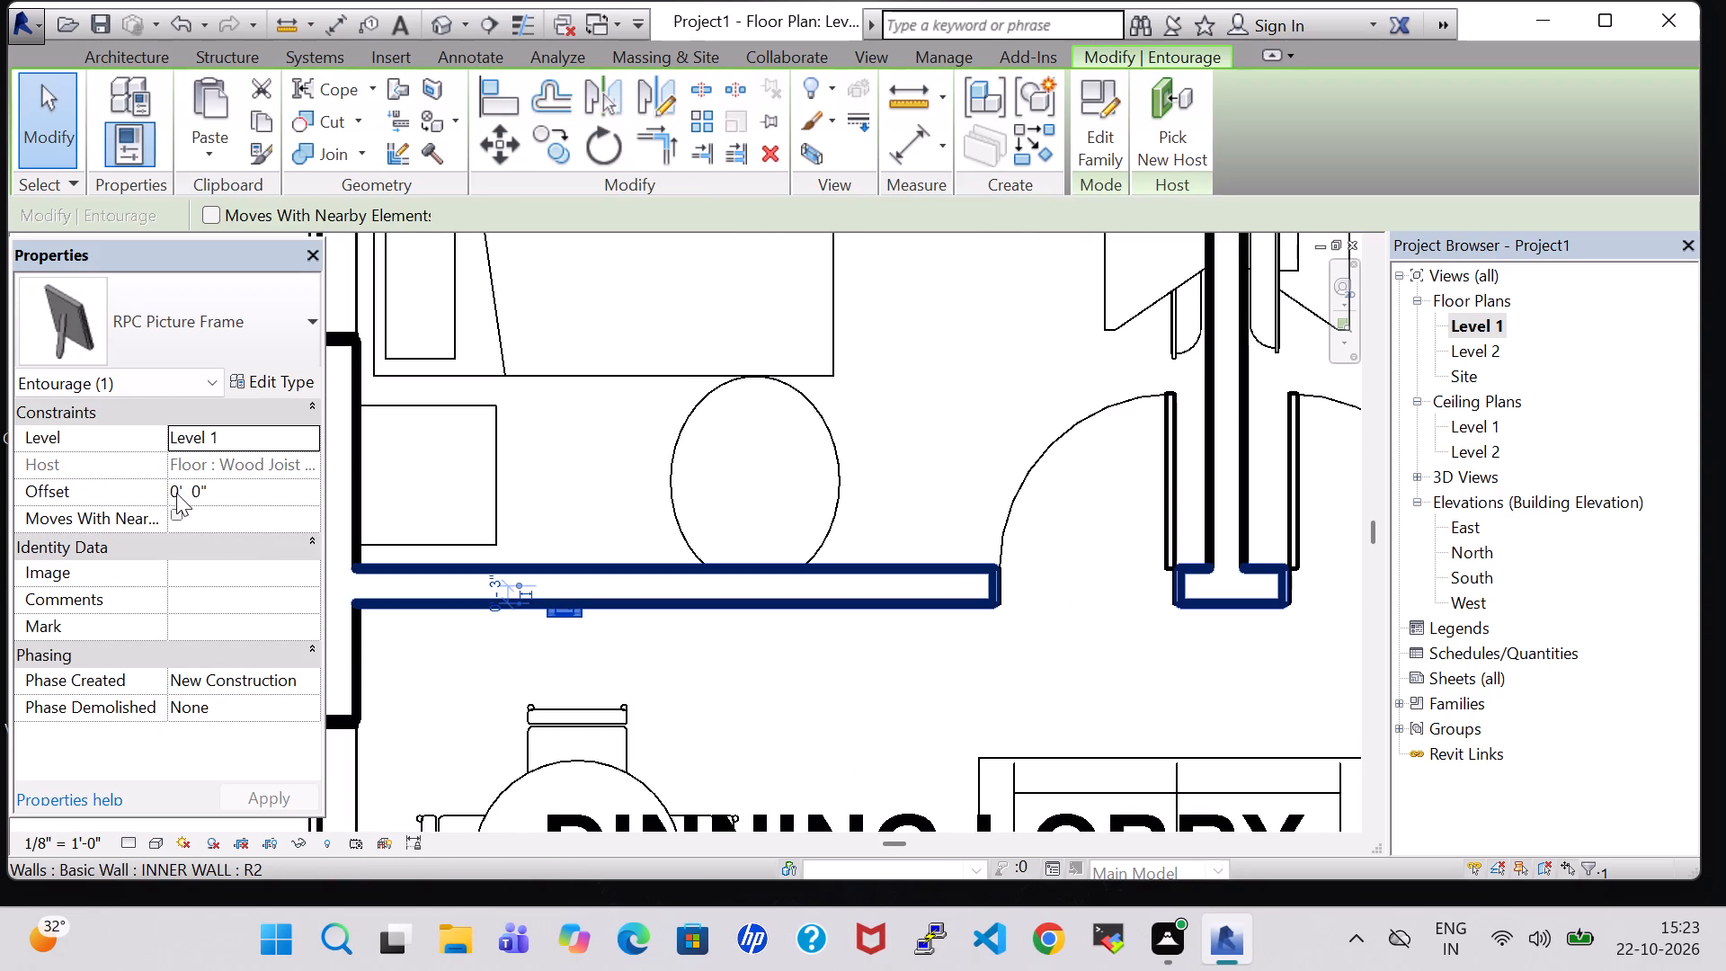
{"action": "left_click", "coordinate": [178, 493]}
{"action": "key", "text": "Right"}
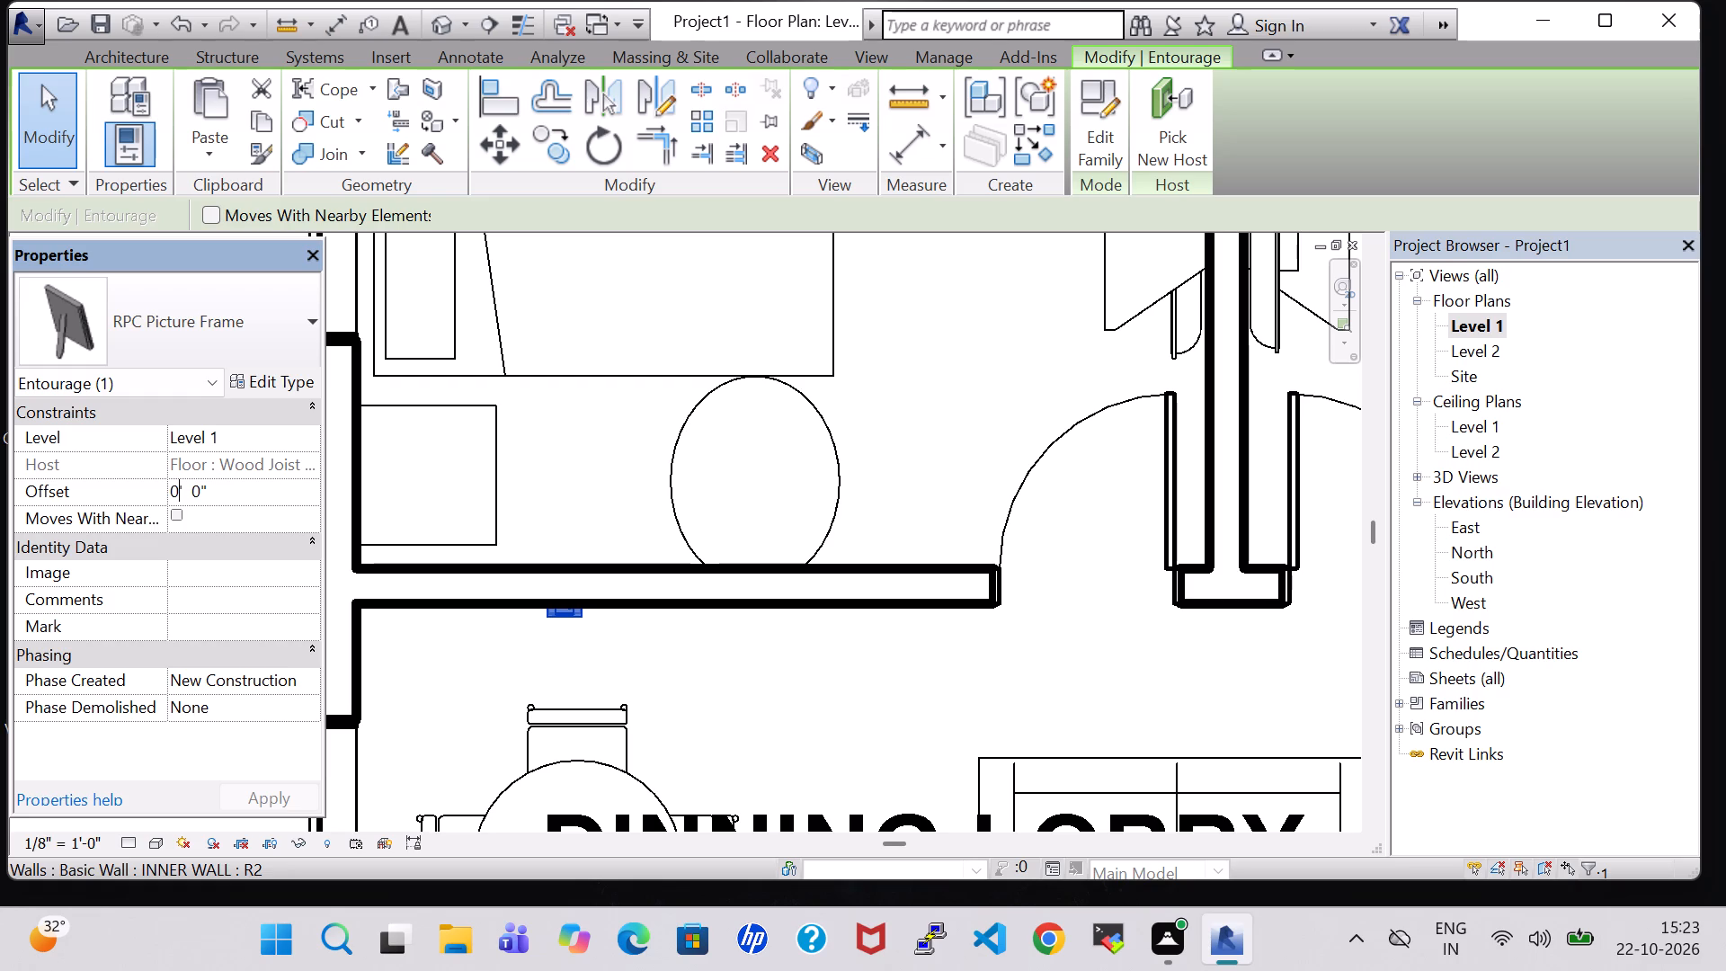
{"action": "key", "text": "BackSpace"}
{"action": "key", "text": "5"}
{"action": "key", "text": "Return"}
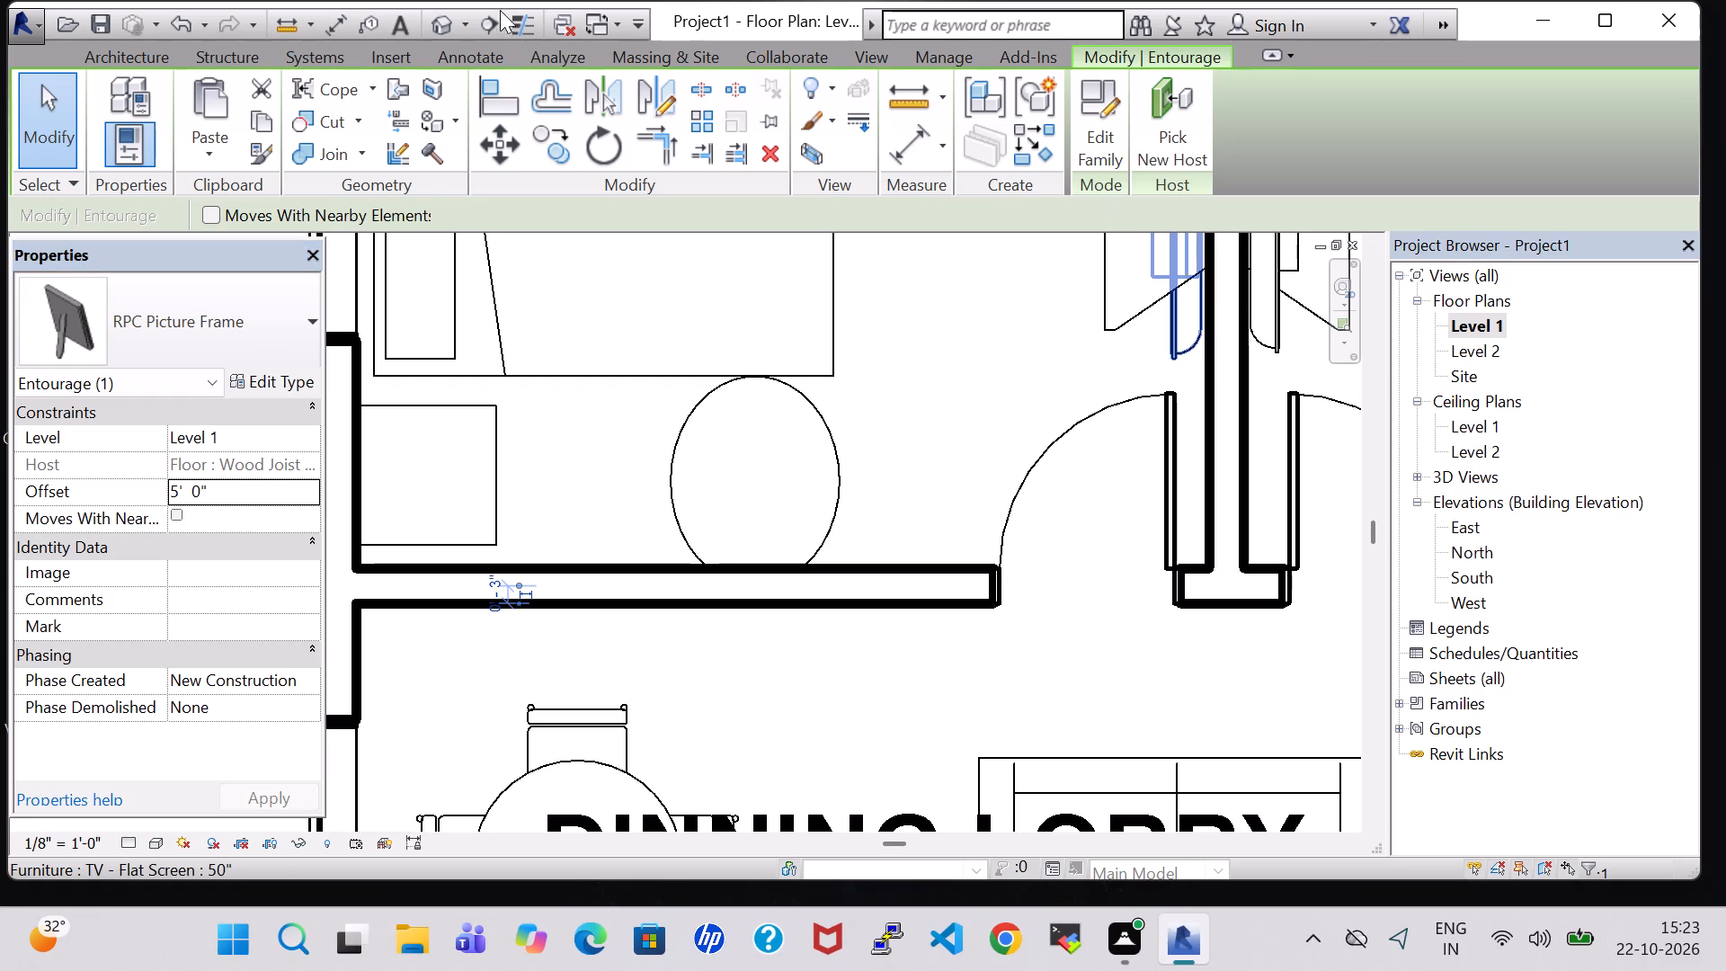
Check the picture frame on the dining lobby wall in 3D and return to the Level 1 floor plan.
{"action": "left_click", "coordinate": [443, 19]}
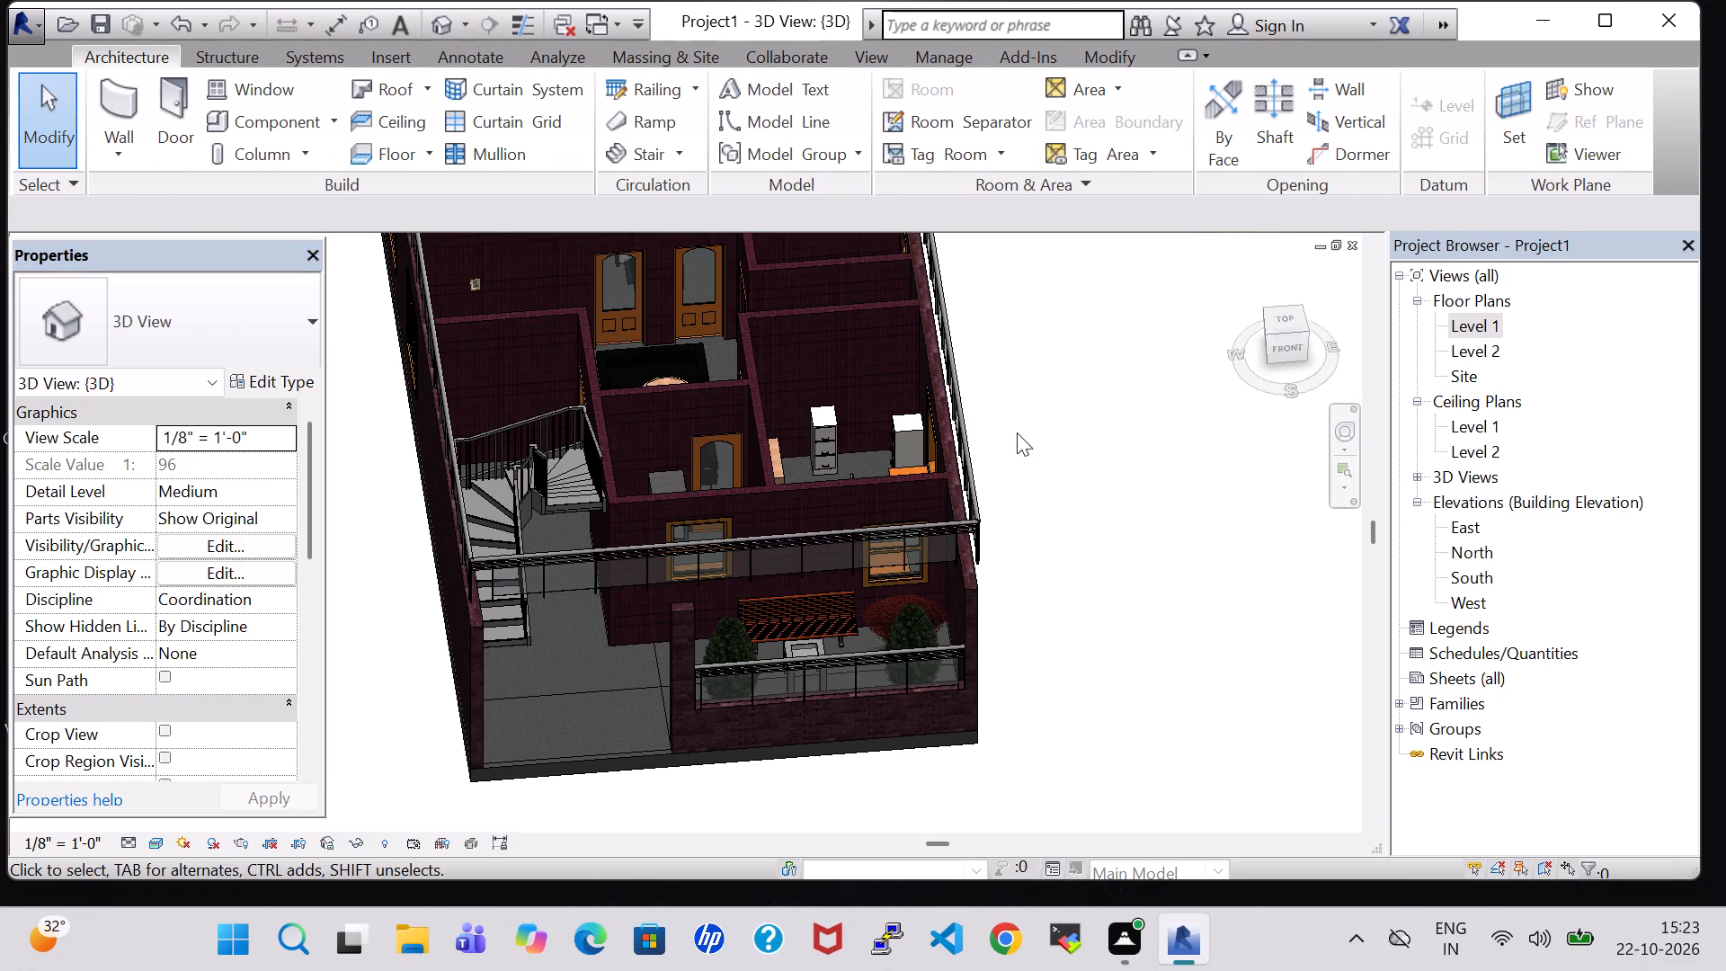
{"action": "double_click", "coordinate": [1472, 324]}
{"action": "scroll", "coordinate": [1010, 477], "scroll_direction": "down", "scroll_amount": 2}
{"action": "scroll", "coordinate": [860, 588], "scroll_direction": "down", "scroll_amount": 3}
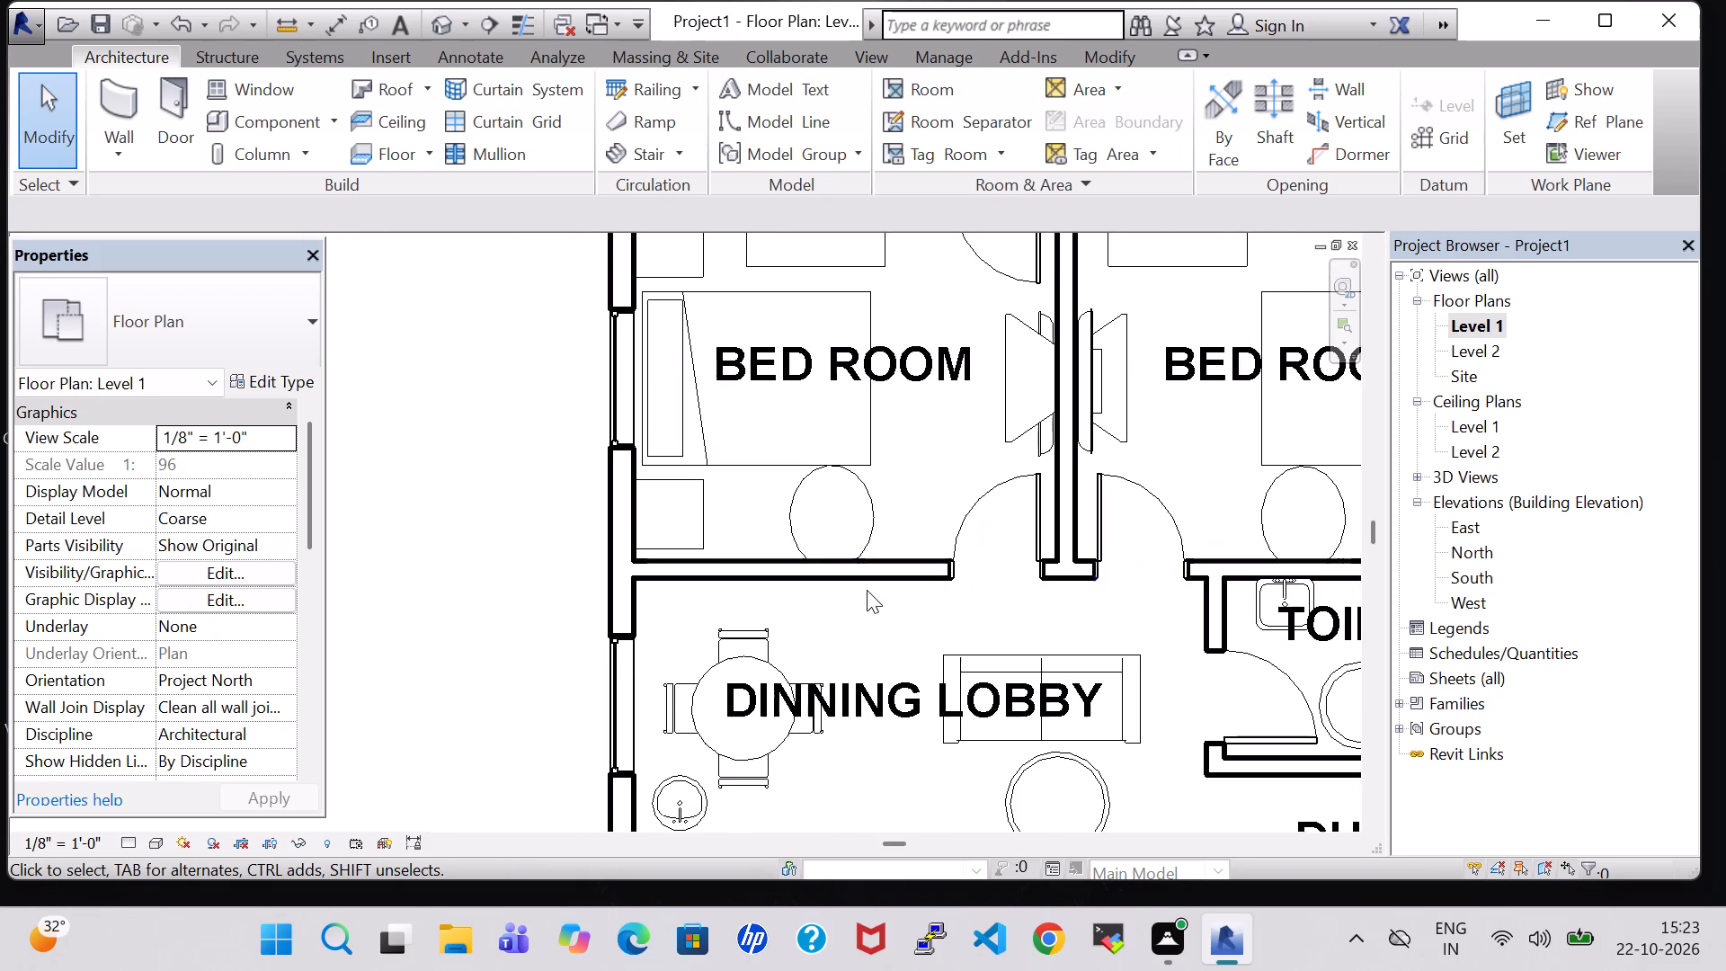
{"action": "scroll", "coordinate": [782, 596], "scroll_direction": "down", "scroll_amount": 2}
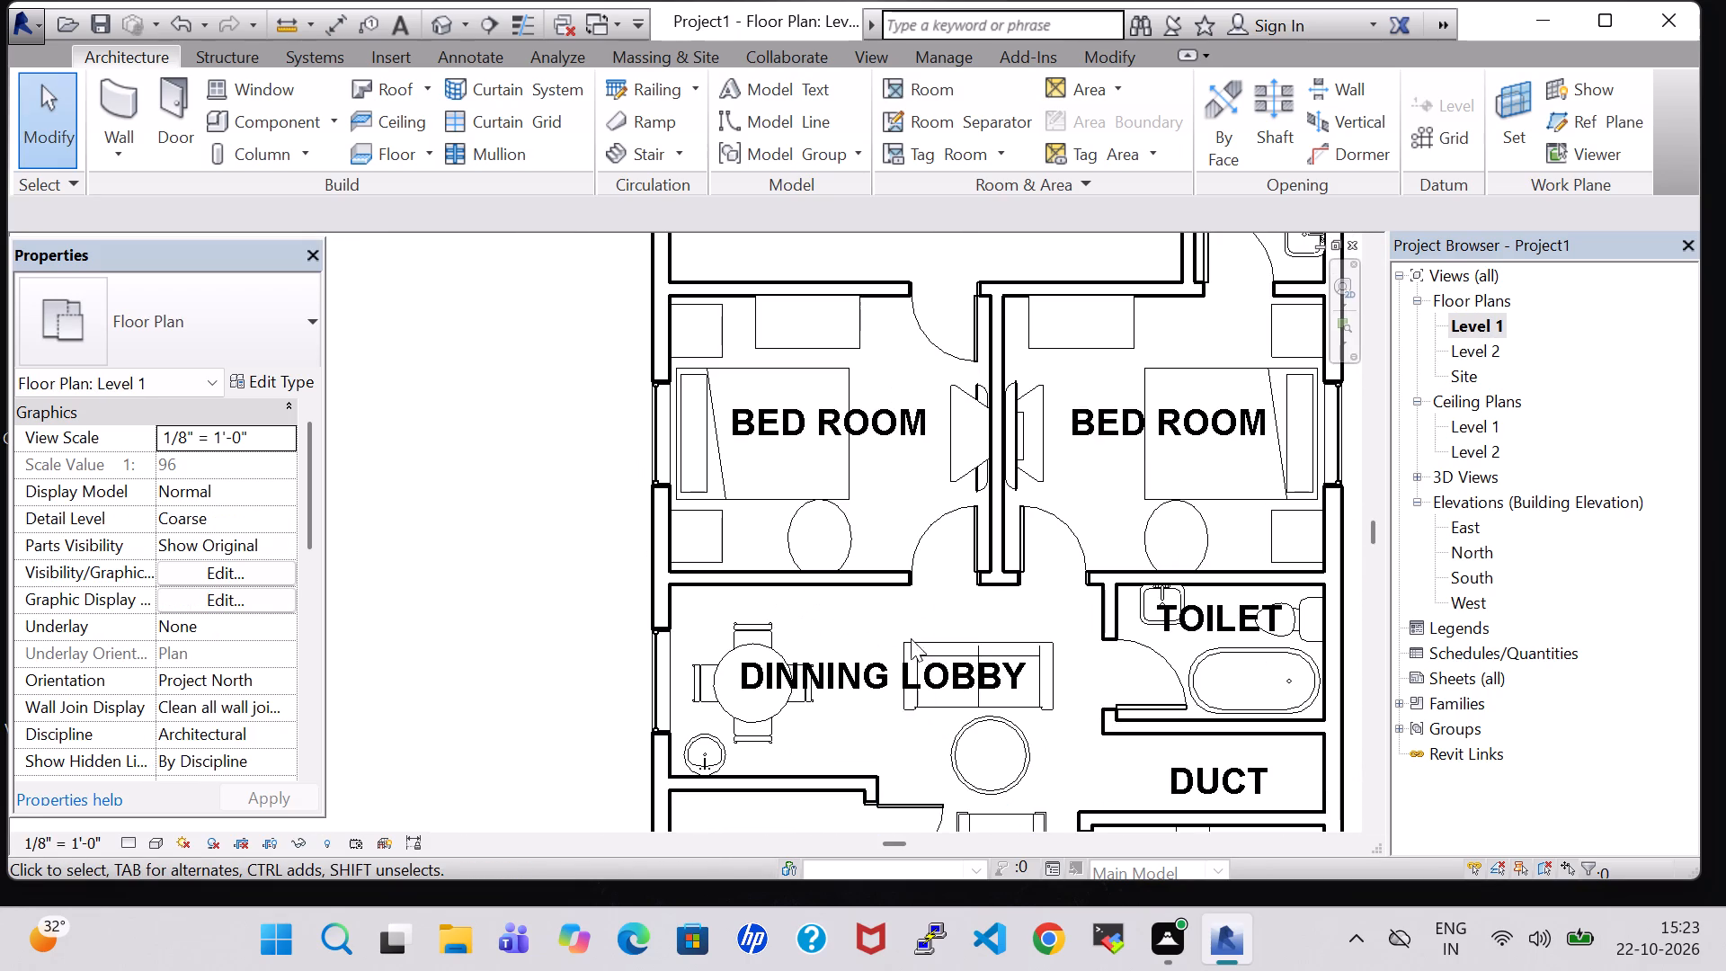
{"action": "middle_click_drag", "start_coordinate": [1030, 614], "coordinate": [879, 601]}
{"action": "scroll", "coordinate": [879, 601], "scroll_direction": "down", "scroll_amount": 2}
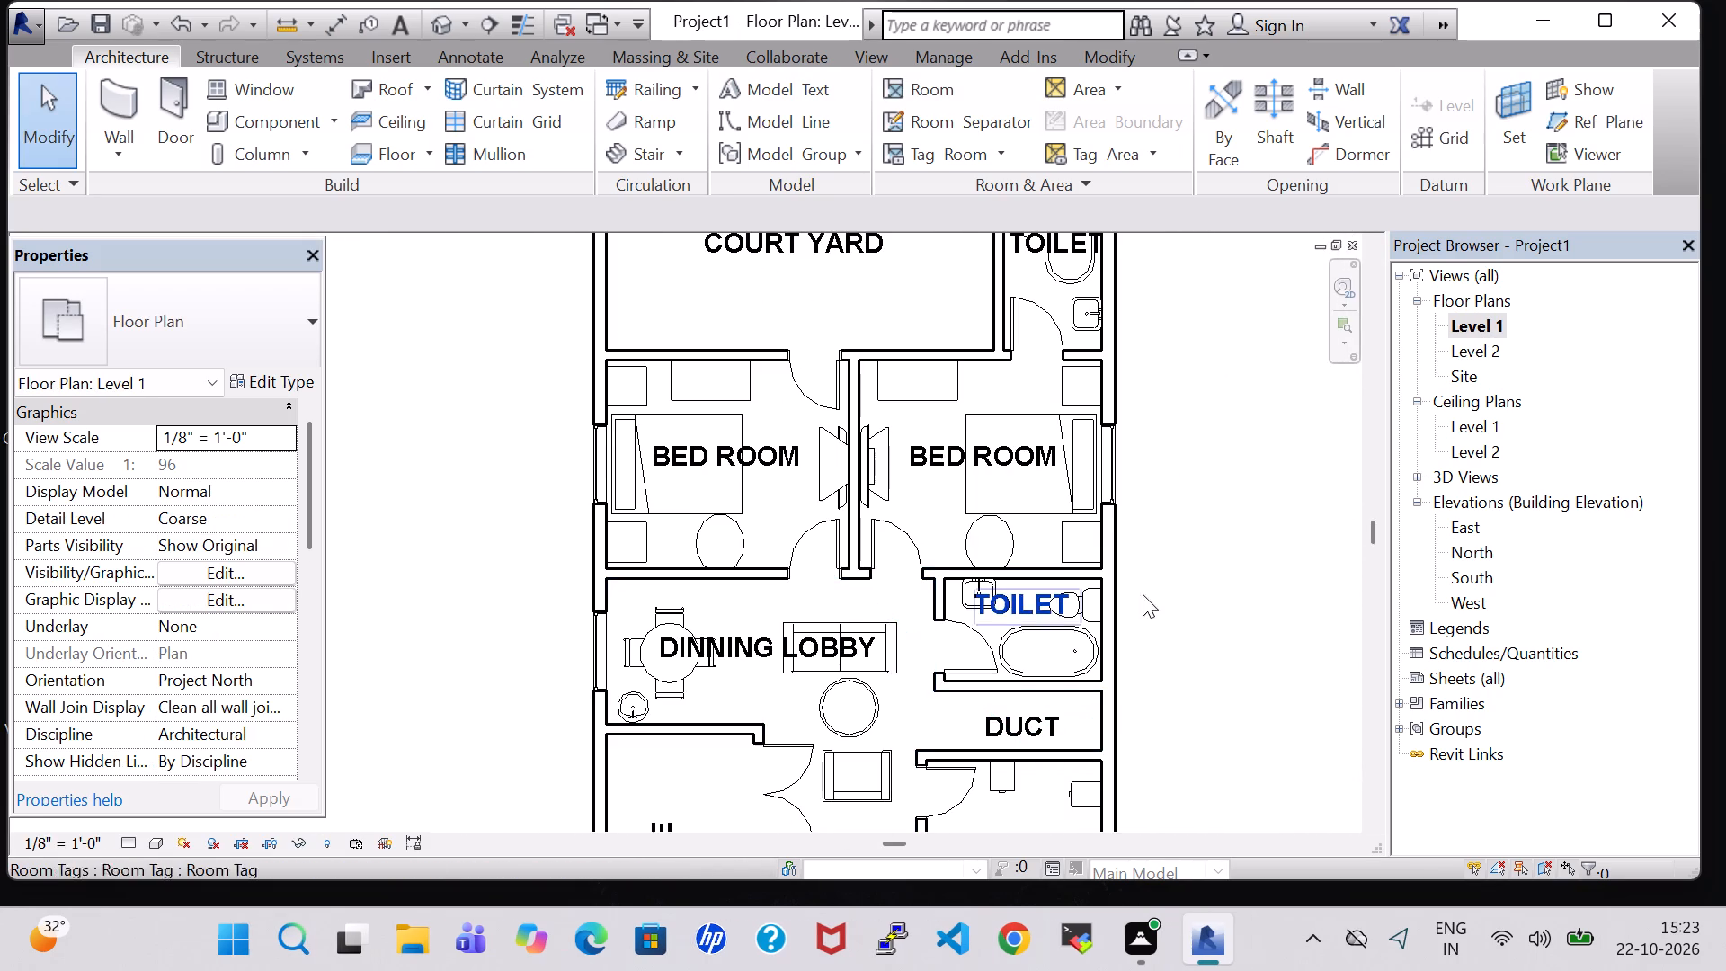
{"action": "middle_click_drag", "start_coordinate": [1187, 628], "coordinate": [1174, 578]}
{"action": "scroll", "coordinate": [1177, 528], "scroll_direction": "down", "scroll_amount": 1}
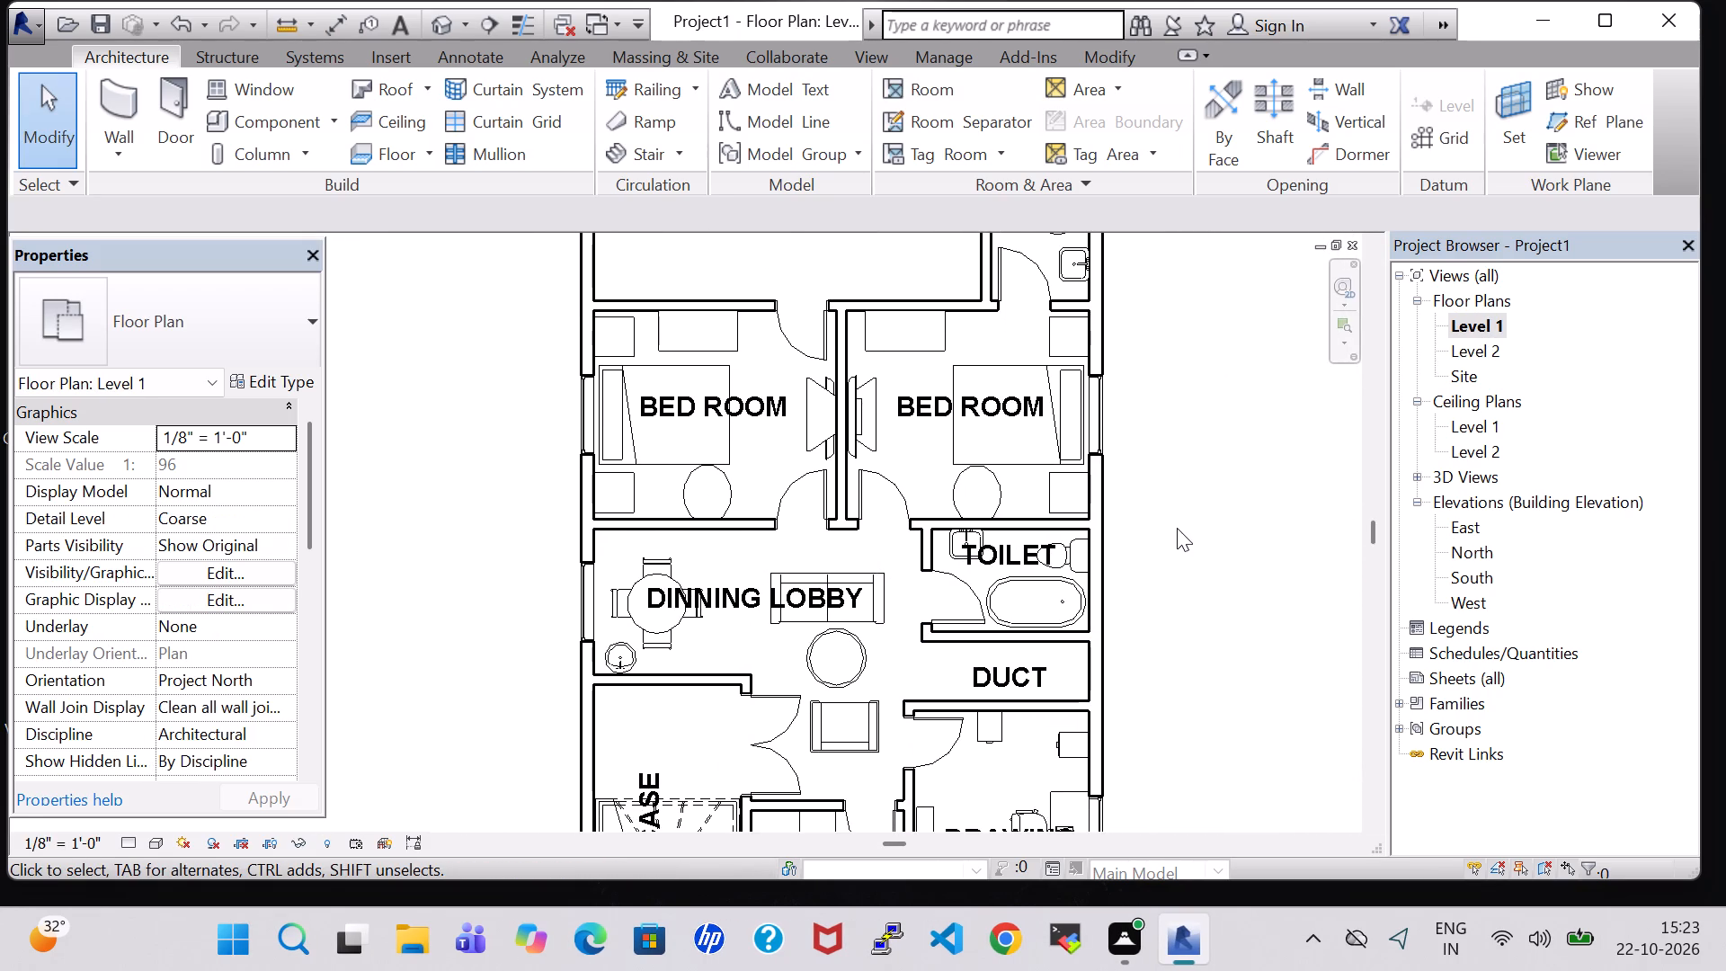
Look over the Level 1 plan and the 3D model for further decoration spots, and return to the Level 1 floor plan.
{"action": "middle_click_drag", "start_coordinate": [1177, 528], "coordinate": [1165, 496]}
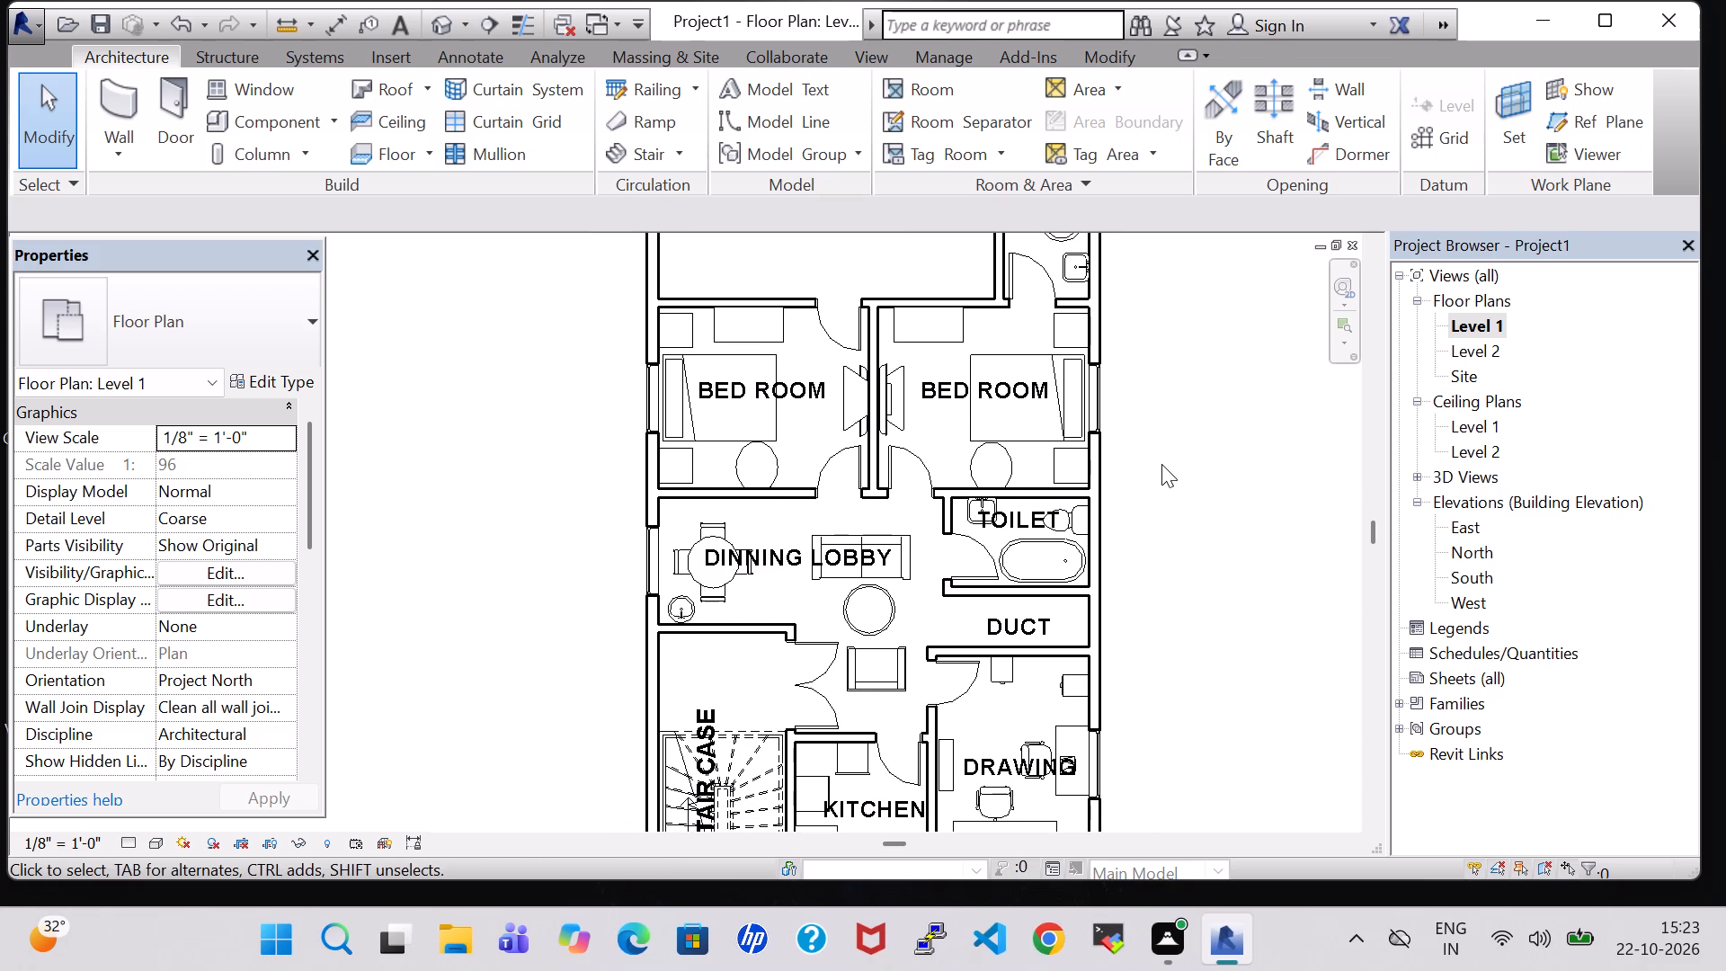
{"action": "scroll", "coordinate": [1161, 464], "scroll_direction": "down", "scroll_amount": 2}
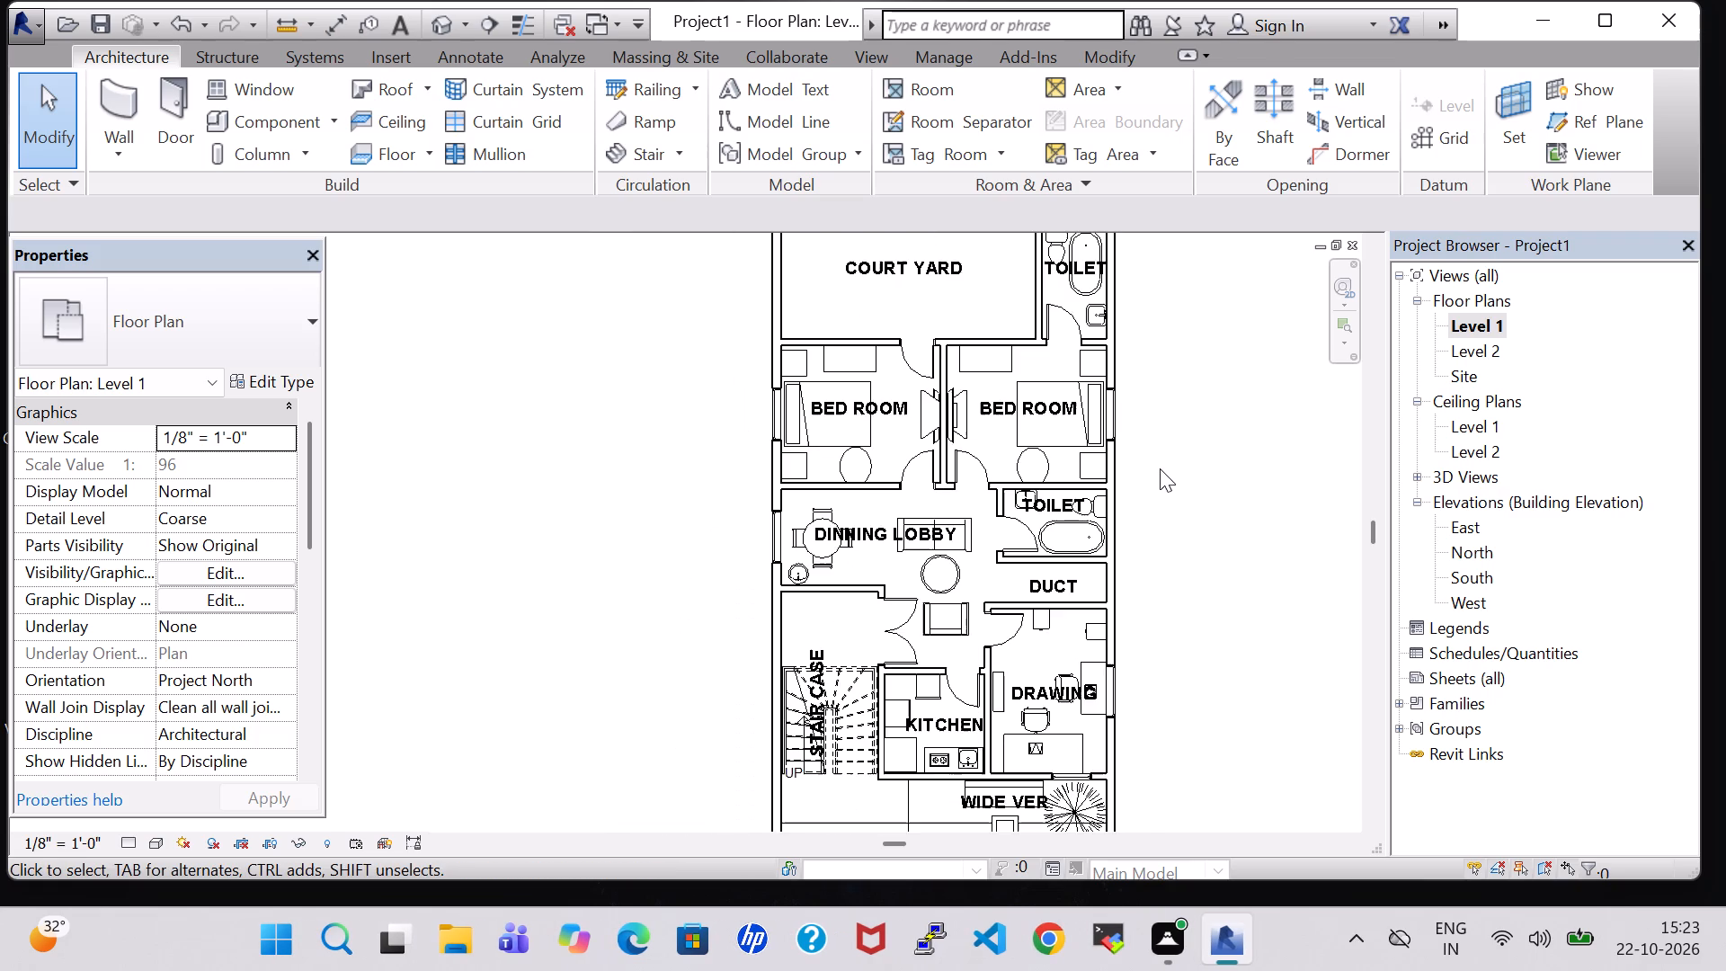
{"action": "middle_click_drag", "start_coordinate": [1160, 486], "coordinate": [1100, 451]}
{"action": "scroll", "coordinate": [1100, 451], "scroll_direction": "down", "scroll_amount": 1}
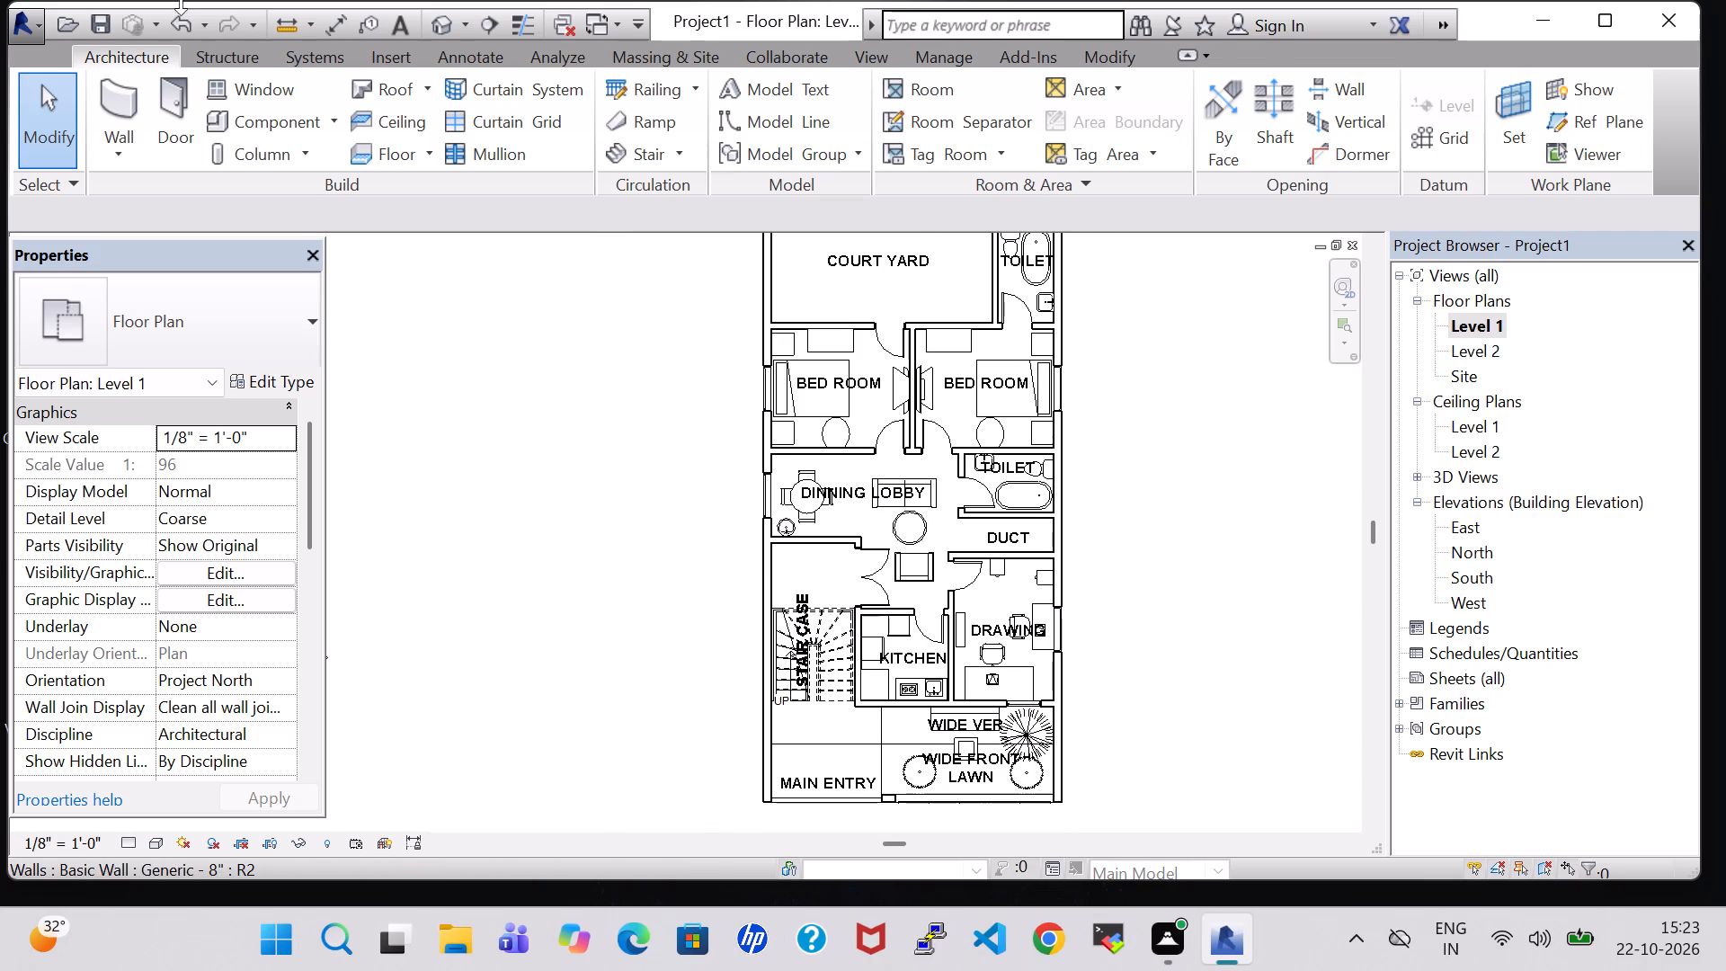
{"action": "left_click", "coordinate": [440, 24]}
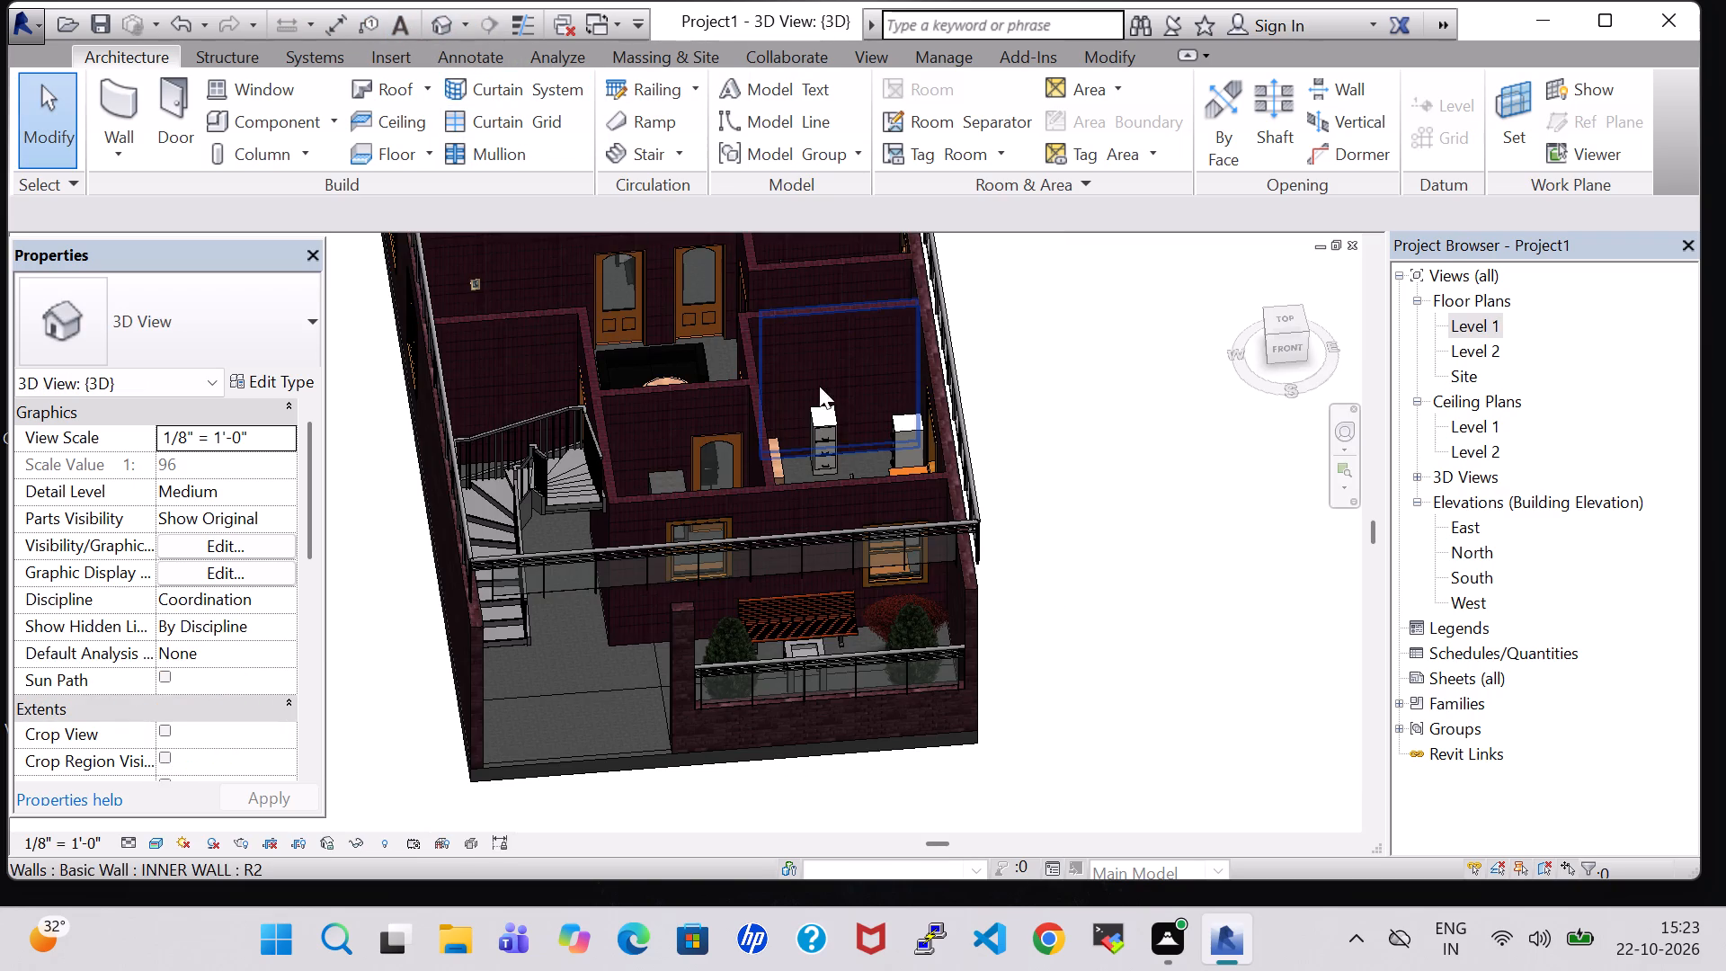
{"action": "scroll", "coordinate": [1054, 429], "scroll_direction": "down", "scroll_amount": 1, "text": "shift"}
{"action": "middle_click_drag", "start_coordinate": [1054, 429], "coordinate": [987, 532], "text": "shift"}
{"action": "middle_click_drag", "start_coordinate": [1022, 481], "coordinate": [1022, 547], "text": "shift"}
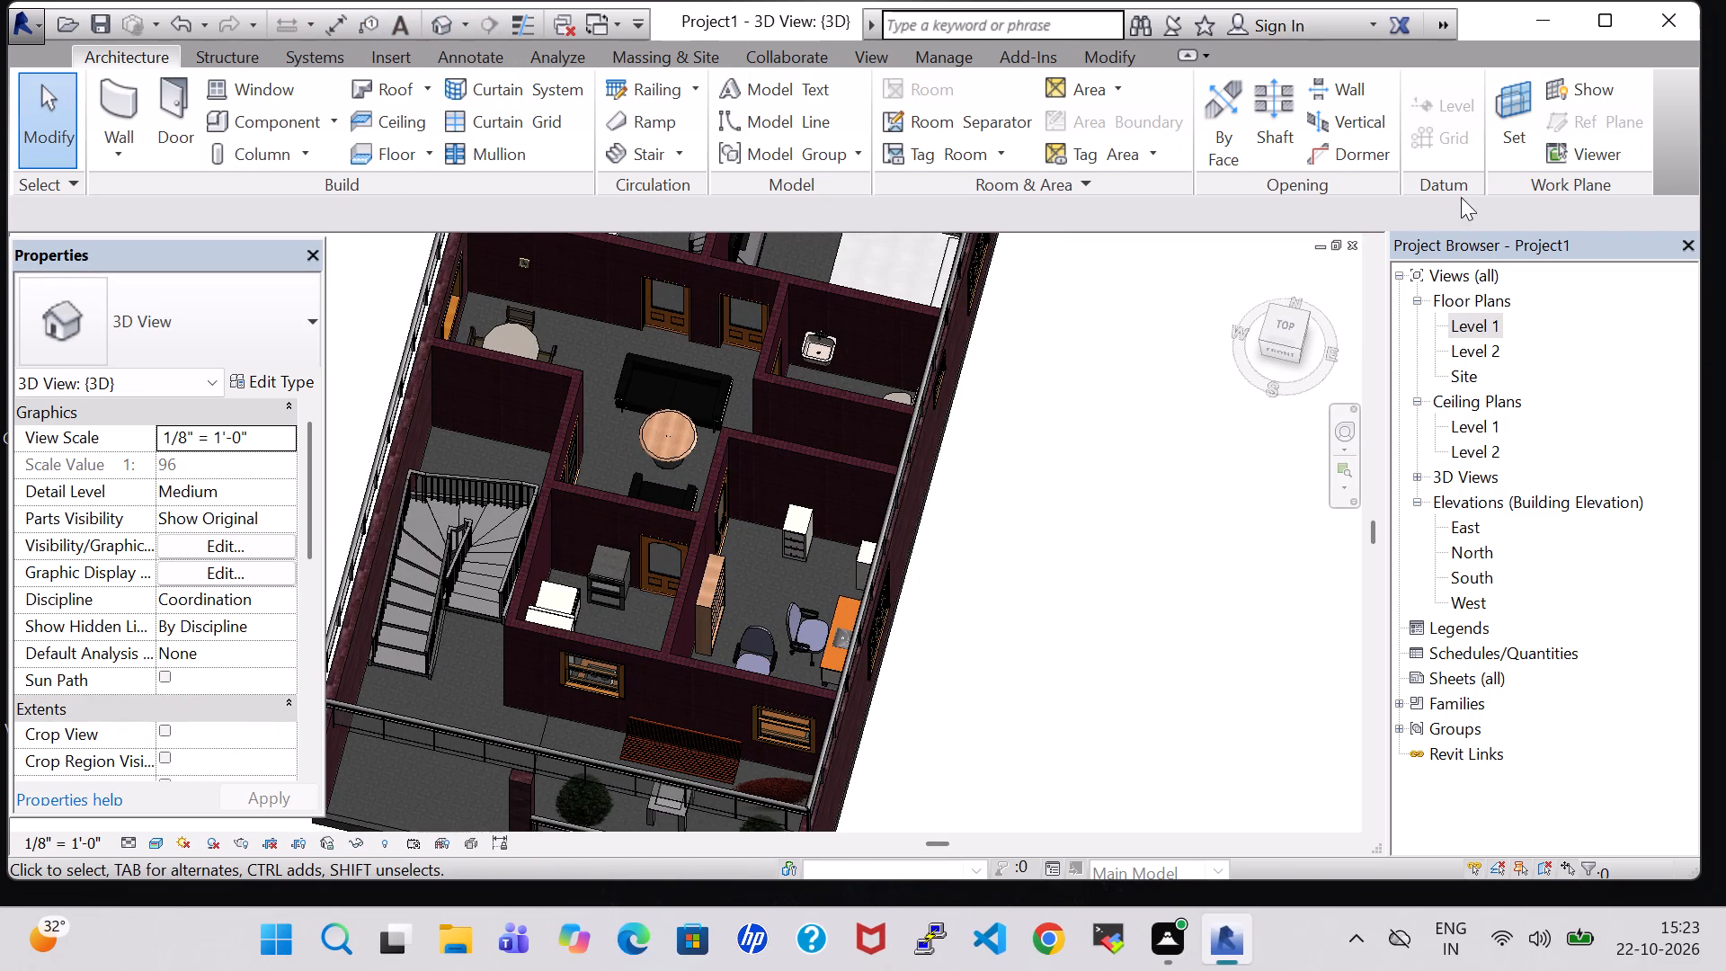
{"action": "double_click", "coordinate": [1470, 319]}
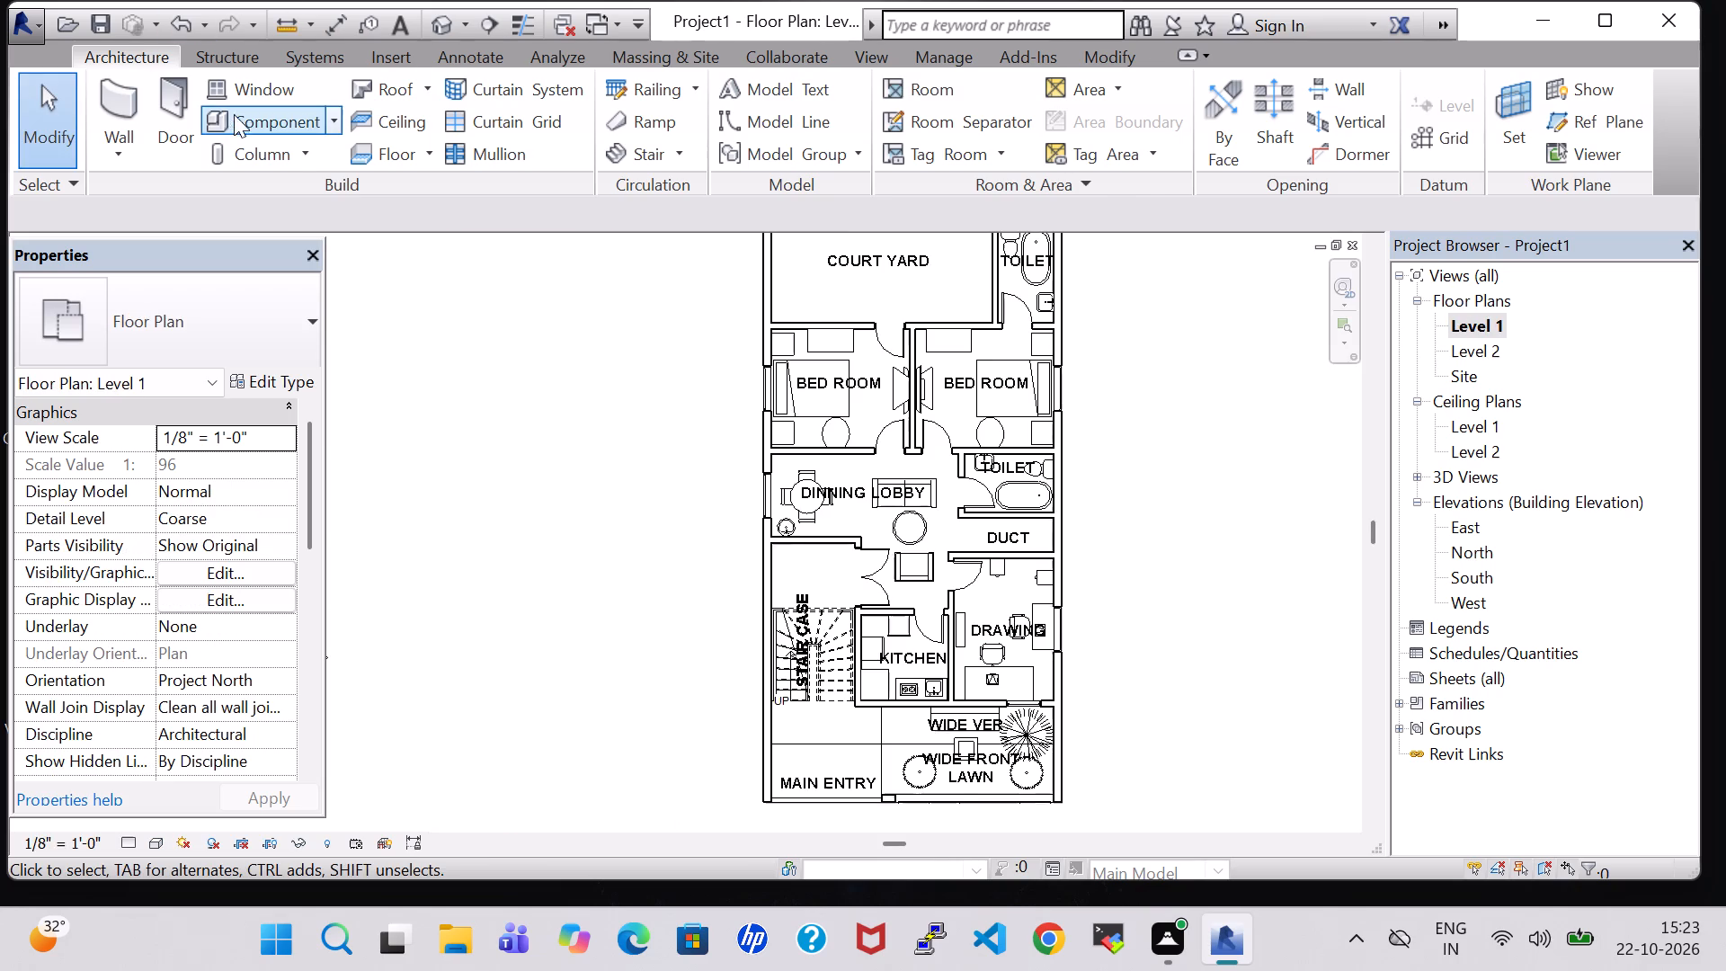
Place one RPC Picture Frame on the drawing room side of the wall between the duct and the drawing room.
{"action": "left_click", "coordinate": [251, 112]}
{"action": "scroll", "coordinate": [1124, 498], "scroll_direction": "up", "scroll_amount": 6}
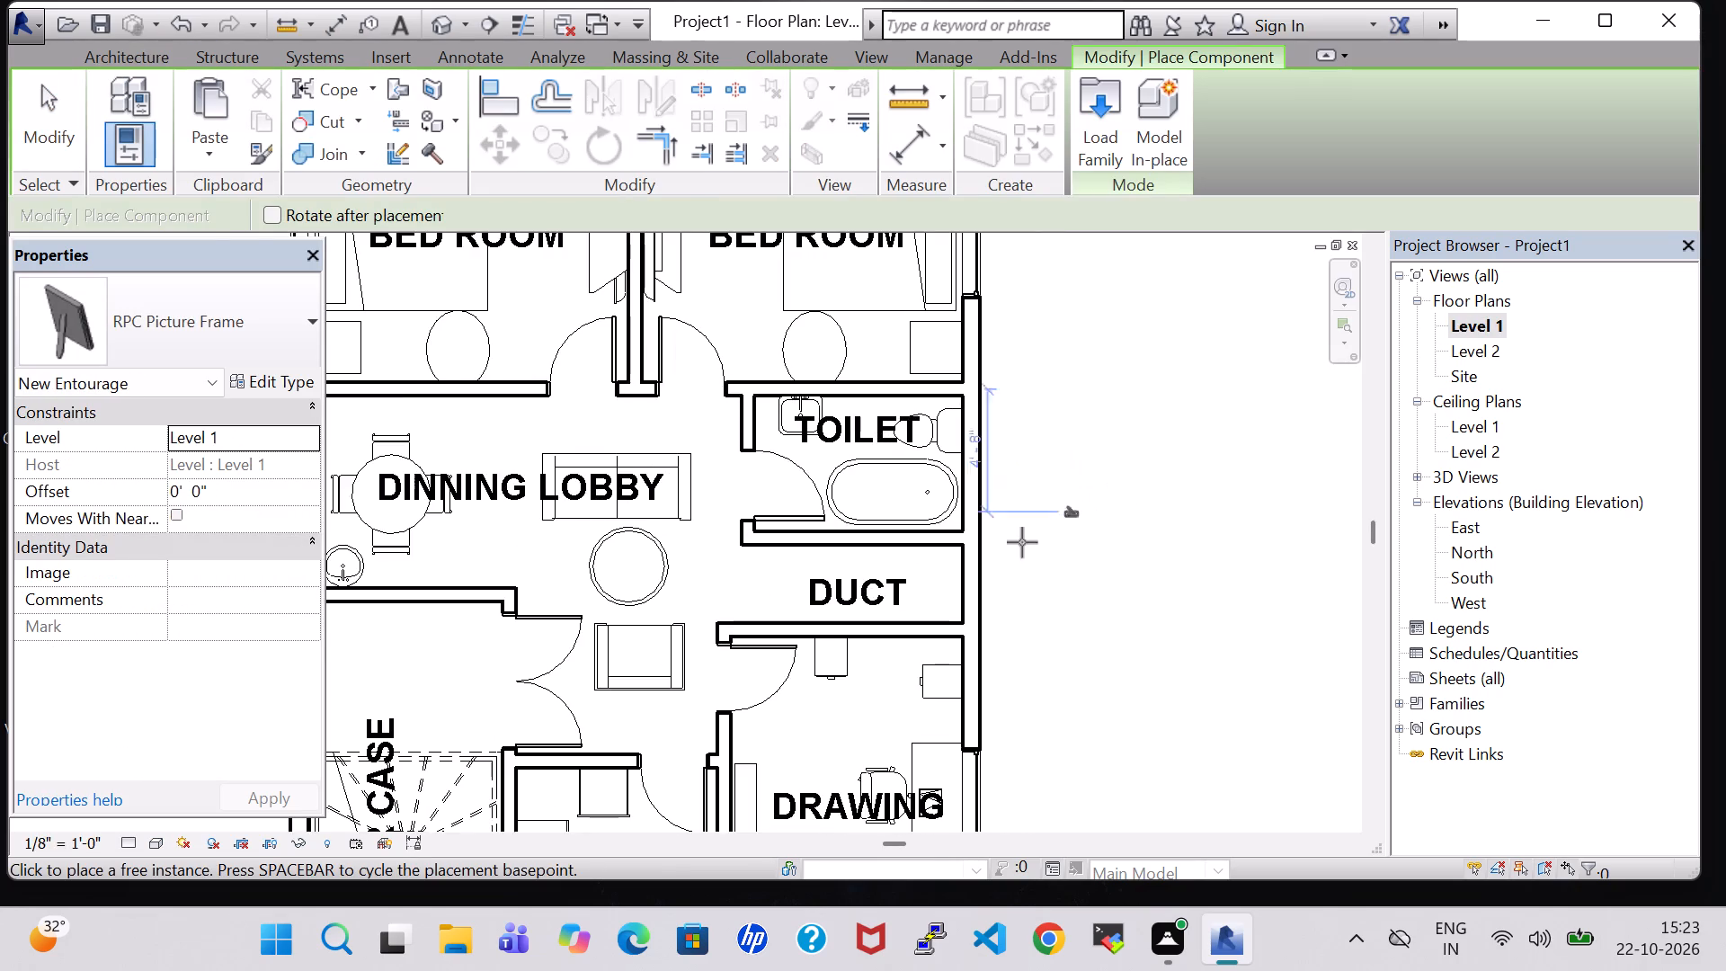
{"action": "scroll", "coordinate": [930, 616], "scroll_direction": "up", "scroll_amount": 5}
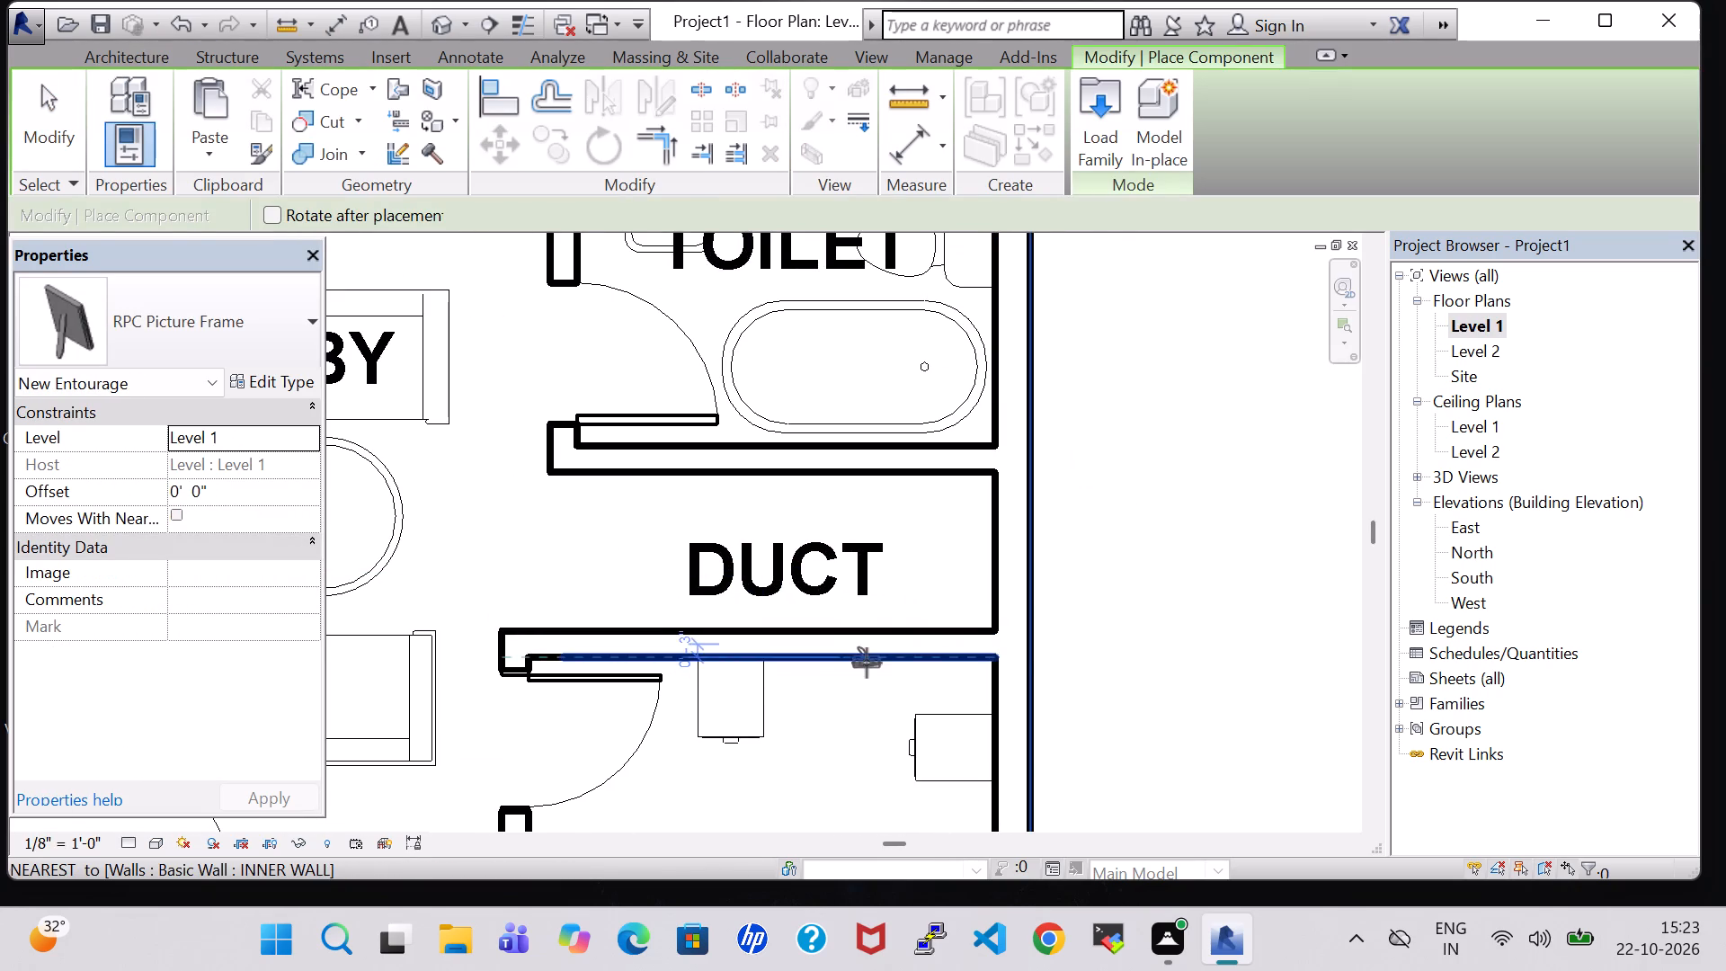
{"action": "scroll", "coordinate": [867, 663], "scroll_direction": "up", "scroll_amount": 10}
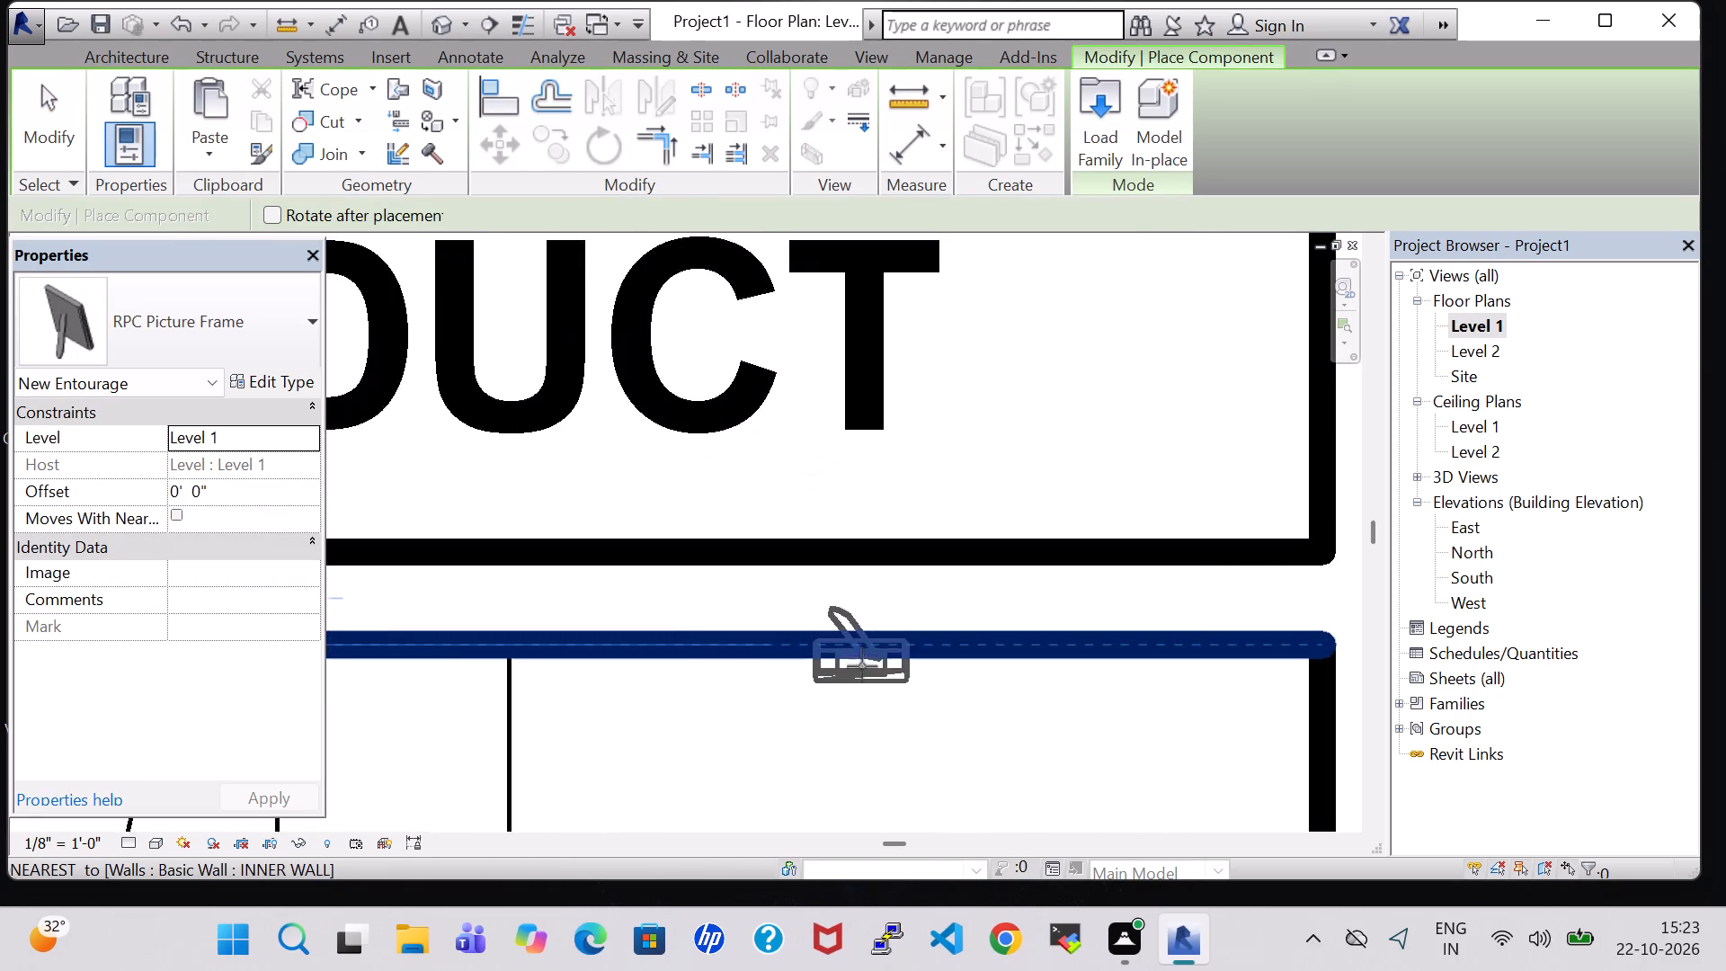
{"action": "left_click", "coordinate": [866, 661]}
{"action": "key", "text": "Escape"}
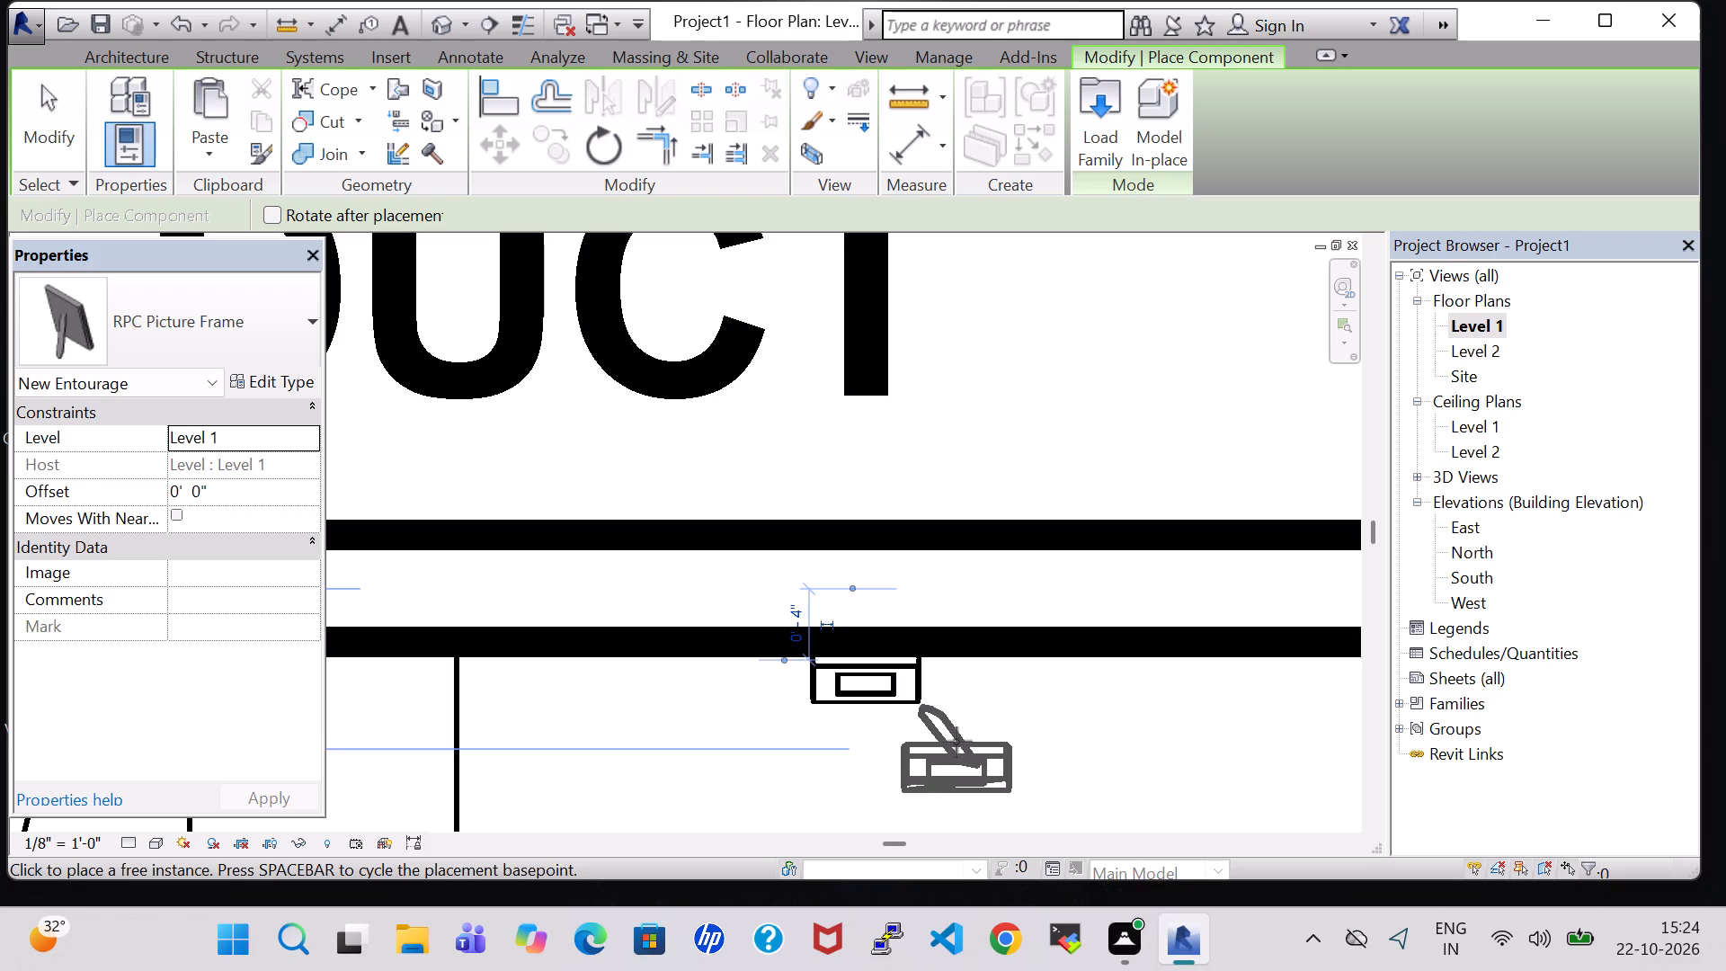
{"action": "key", "text": "Escape"}
Set the offset of the drawing room picture frame to 5' 0" above Level 1.
{"action": "left_click", "coordinate": [916, 682]}
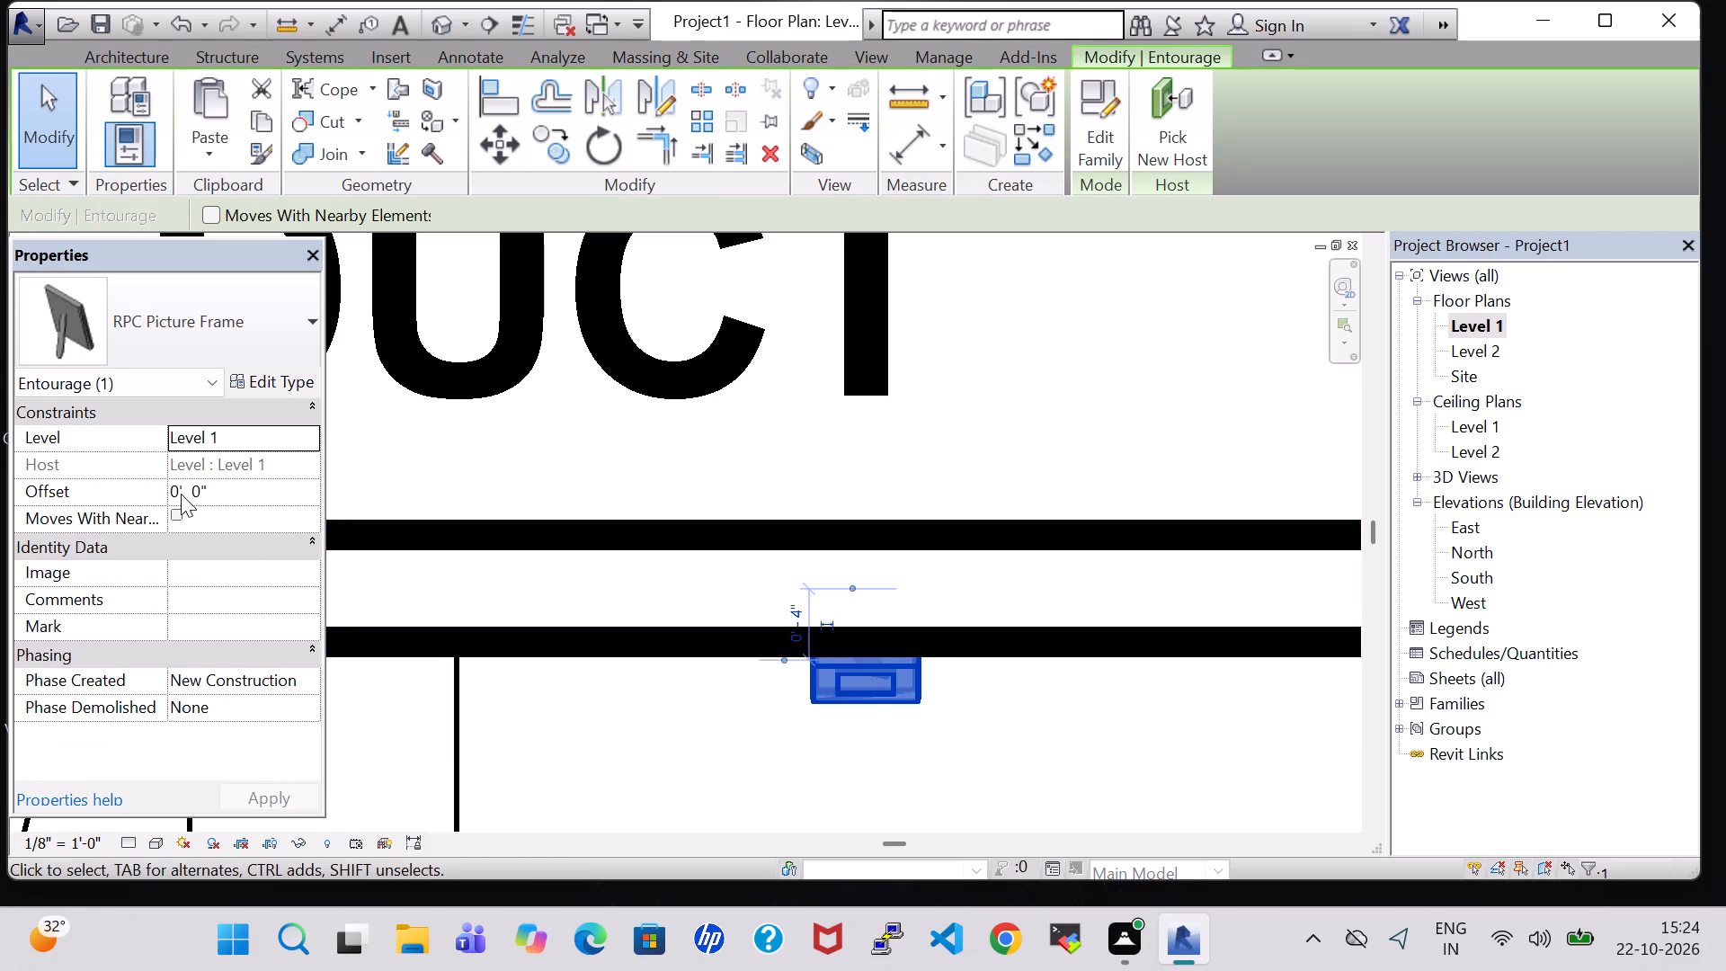
{"action": "left_click", "coordinate": [181, 494]}
{"action": "key", "text": "BackSpace"}
{"action": "key", "text": "5"}
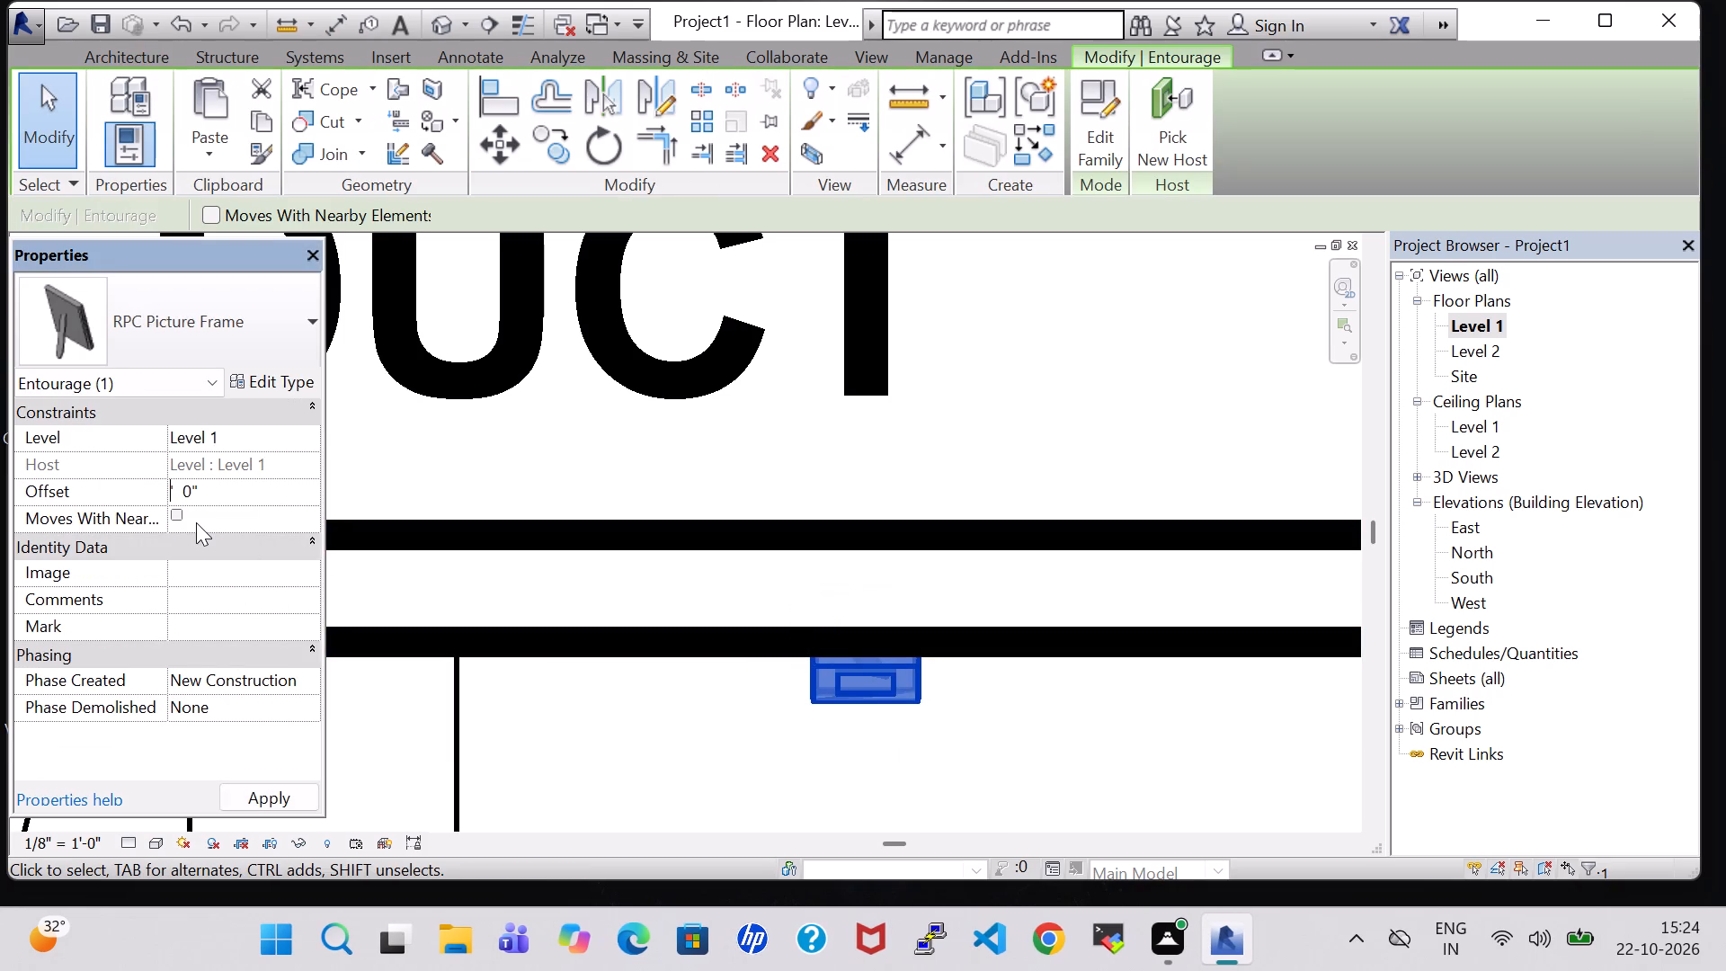
{"action": "key", "text": "Return"}
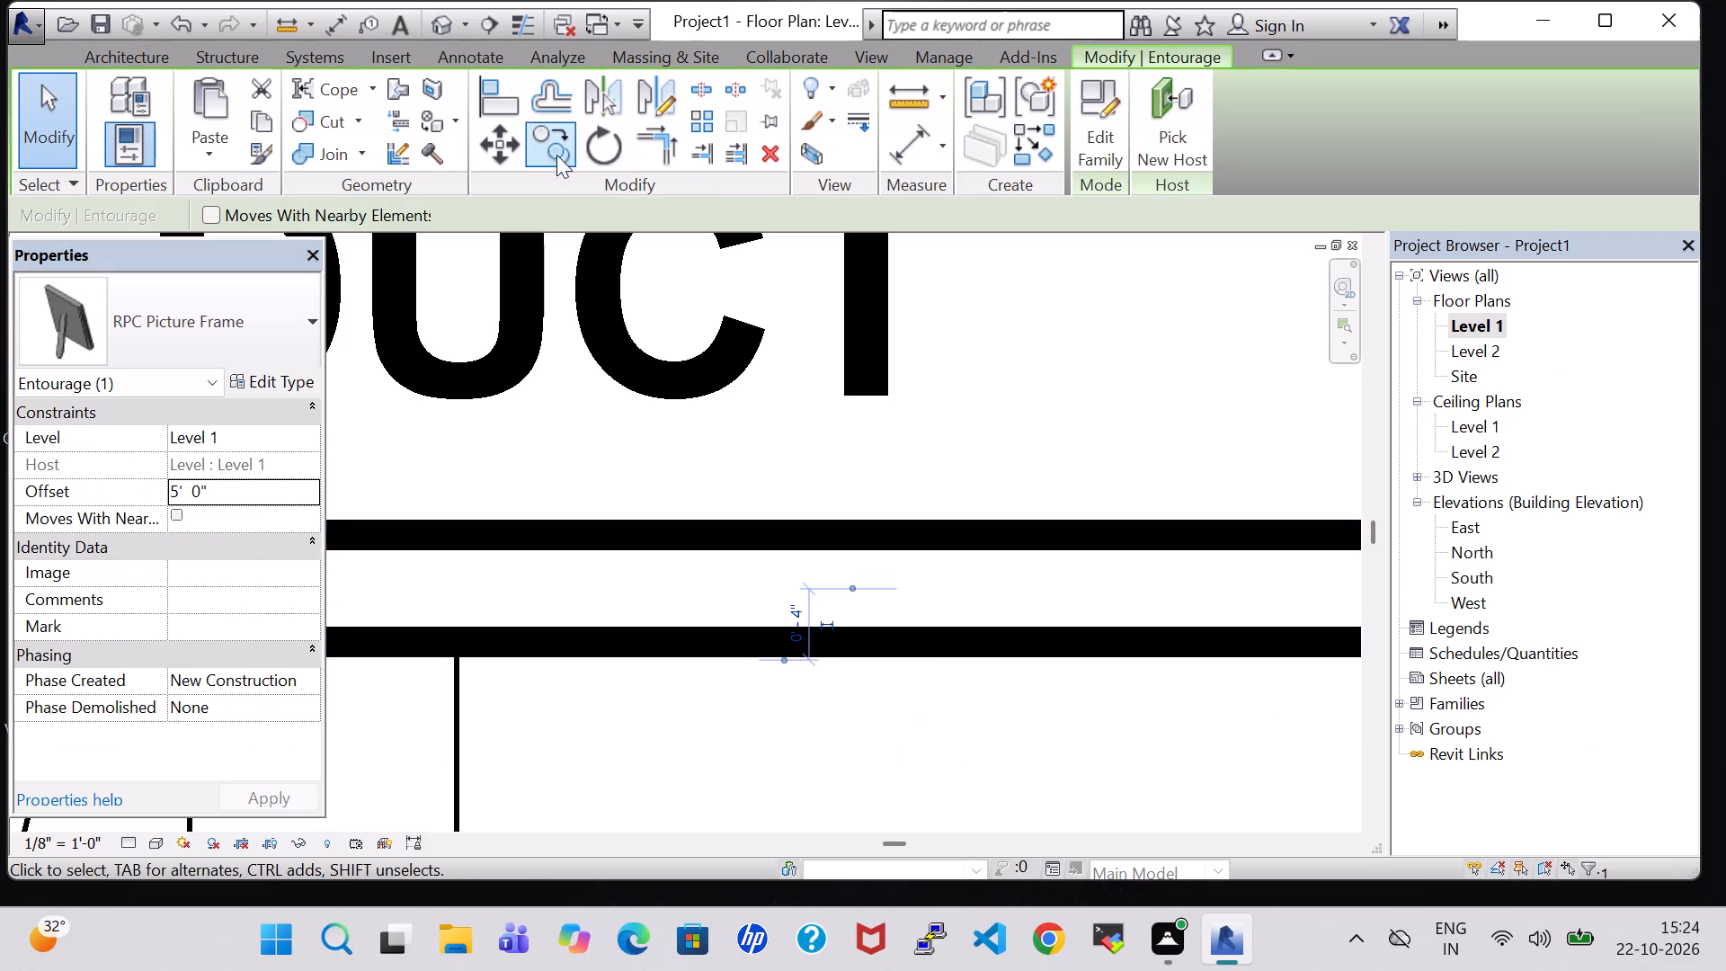
Check the drawing room picture frame in 3D and return to the Level 1 floor plan.
{"action": "left_click", "coordinate": [440, 27]}
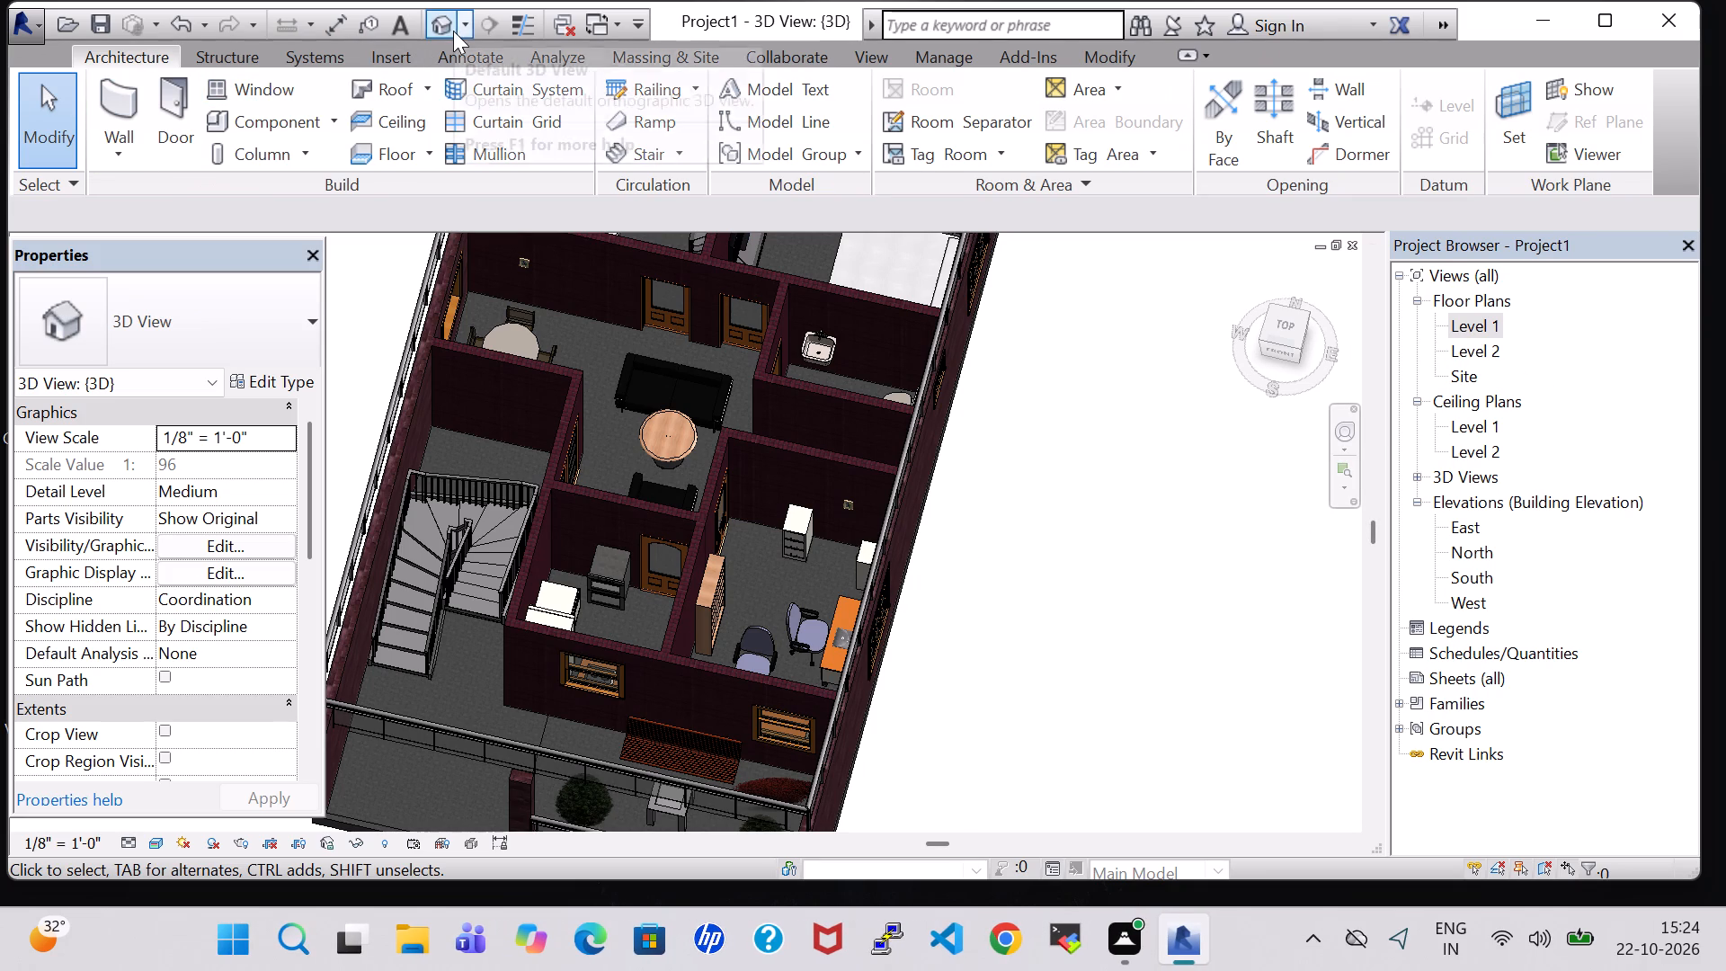
{"action": "double_click", "coordinate": [1477, 319]}
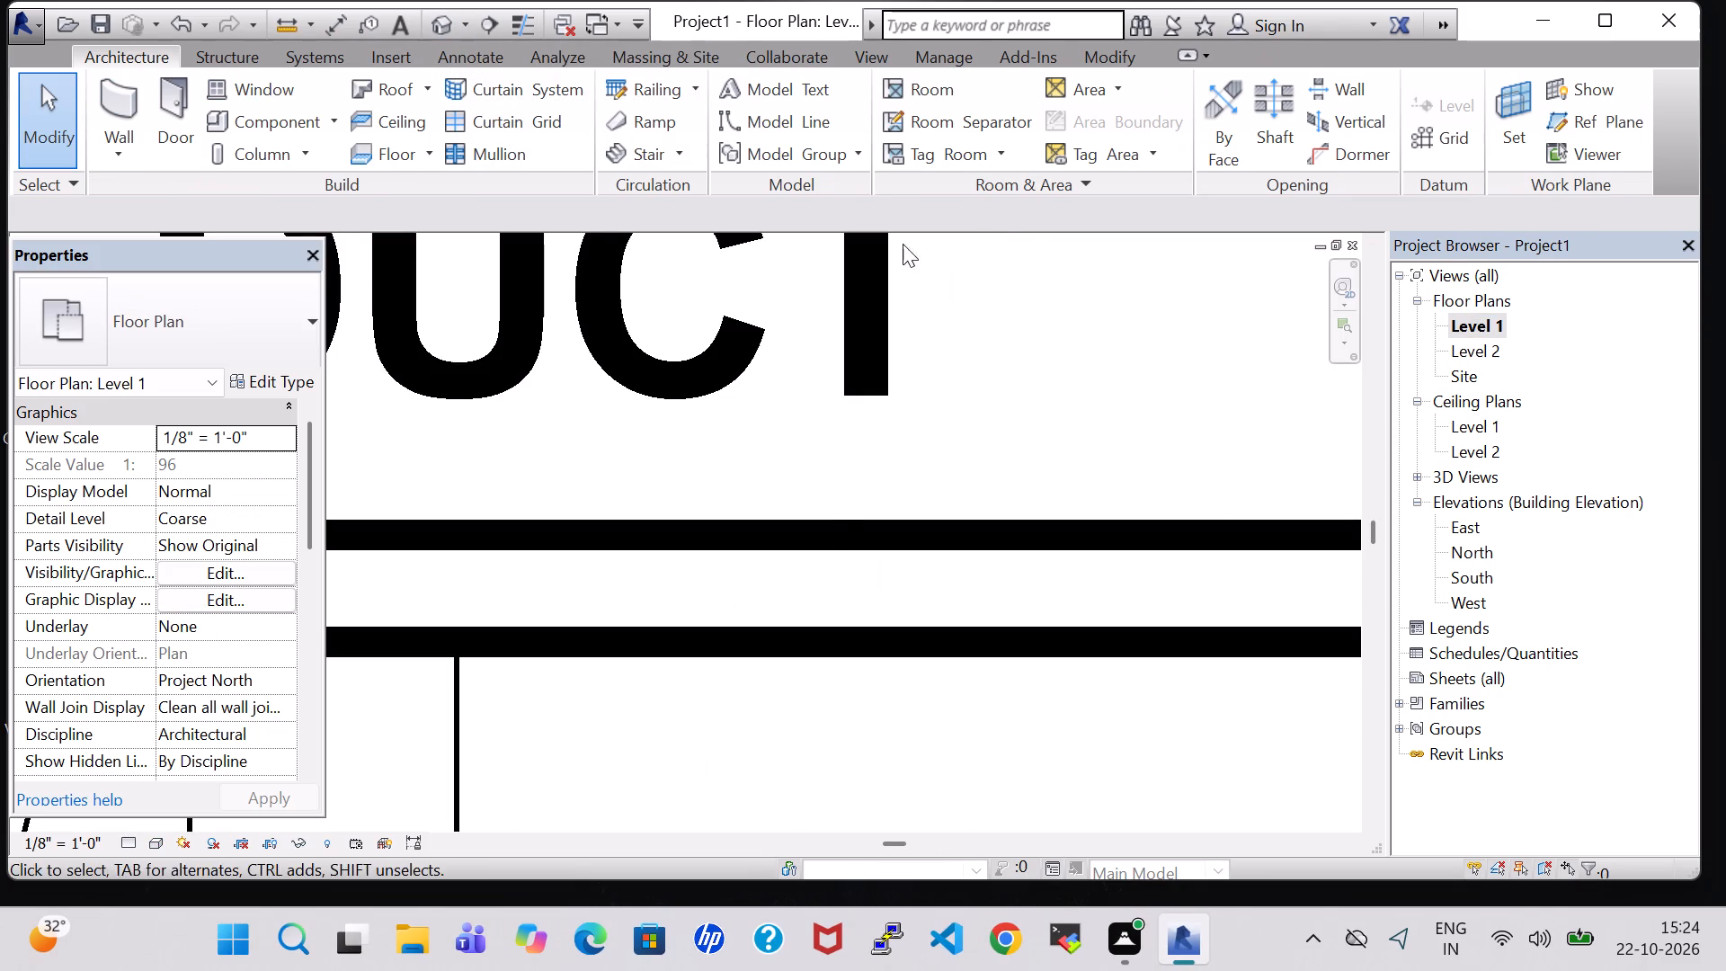
Load the RPC Female component from the US Imperial library's Entourage folder.
{"action": "scroll", "coordinate": [829, 556], "scroll_direction": "down", "scroll_amount": 17}
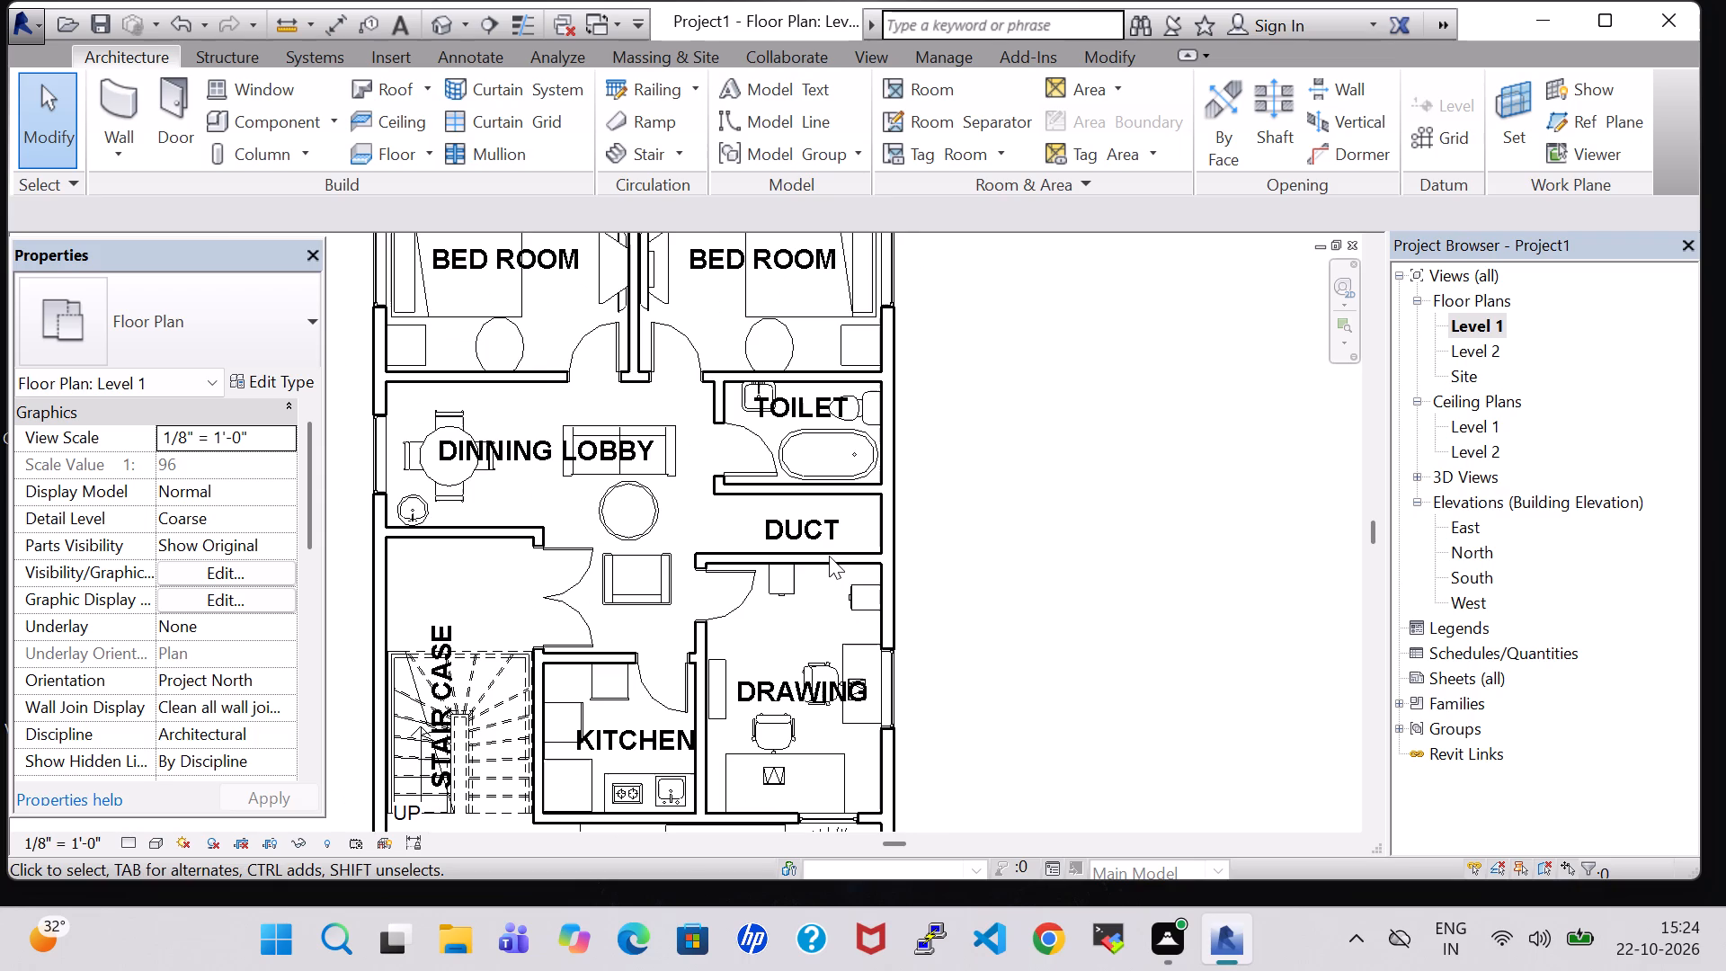
{"action": "middle_click_drag", "start_coordinate": [984, 432], "coordinate": [1042, 585]}
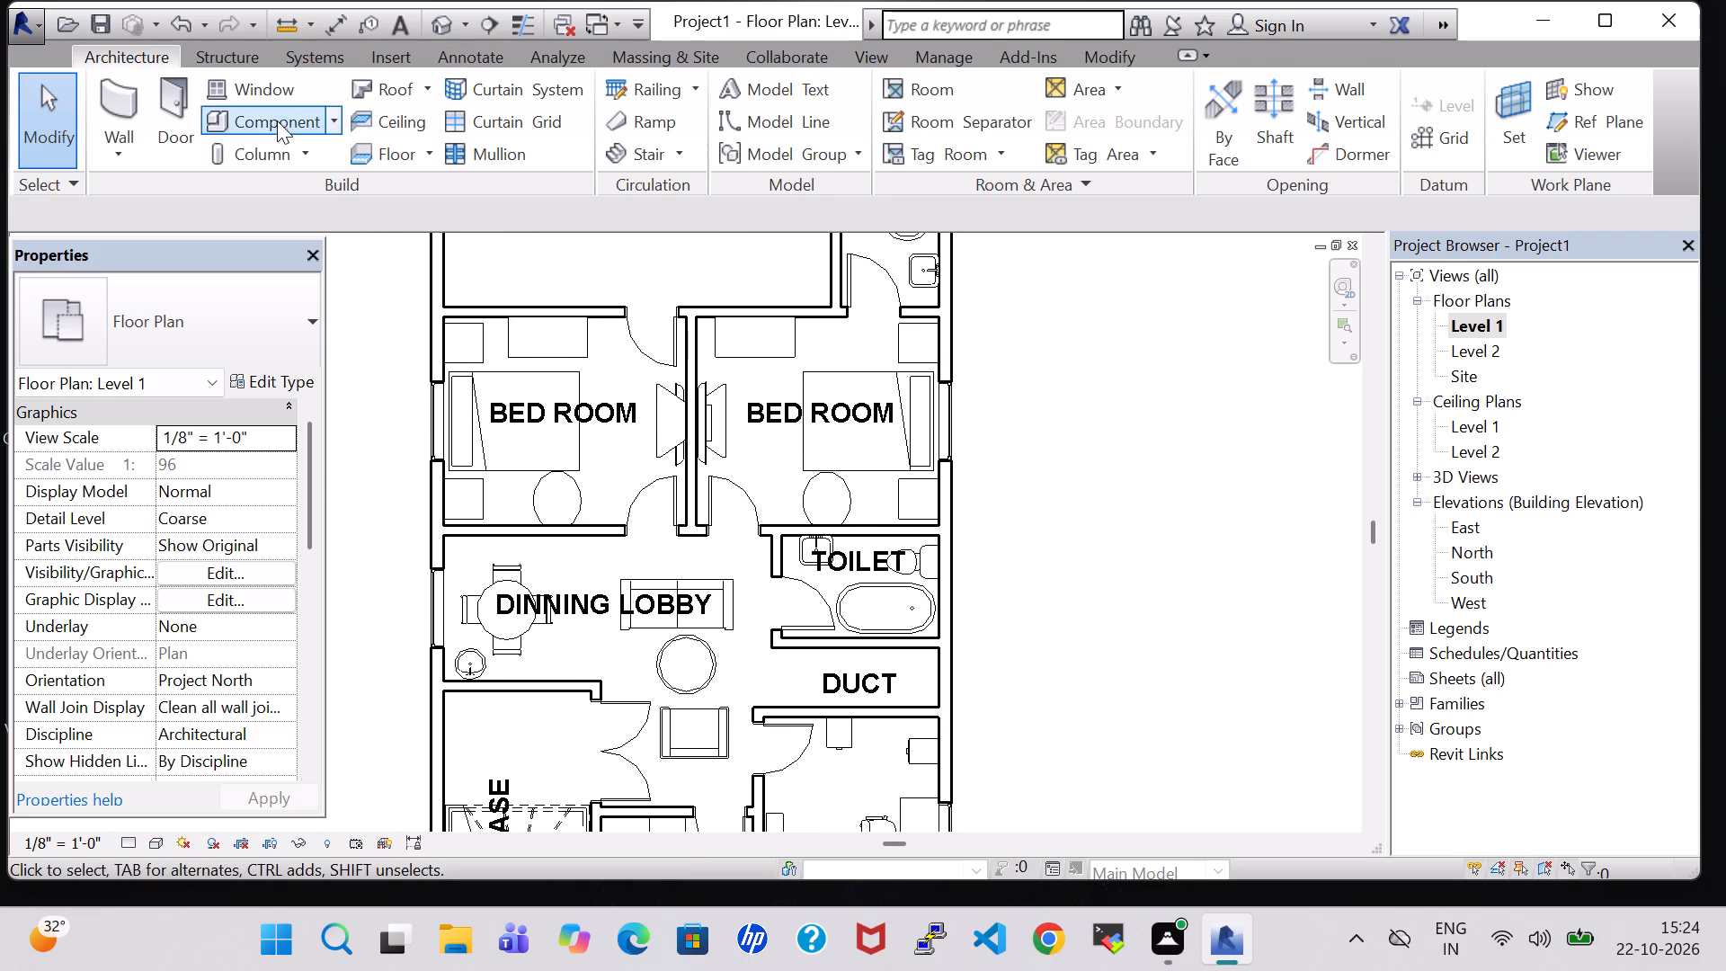
{"action": "left_click", "coordinate": [277, 120]}
{"action": "left_click", "coordinate": [1108, 137]}
{"action": "scroll", "coordinate": [874, 374], "scroll_direction": "down", "scroll_amount": 2}
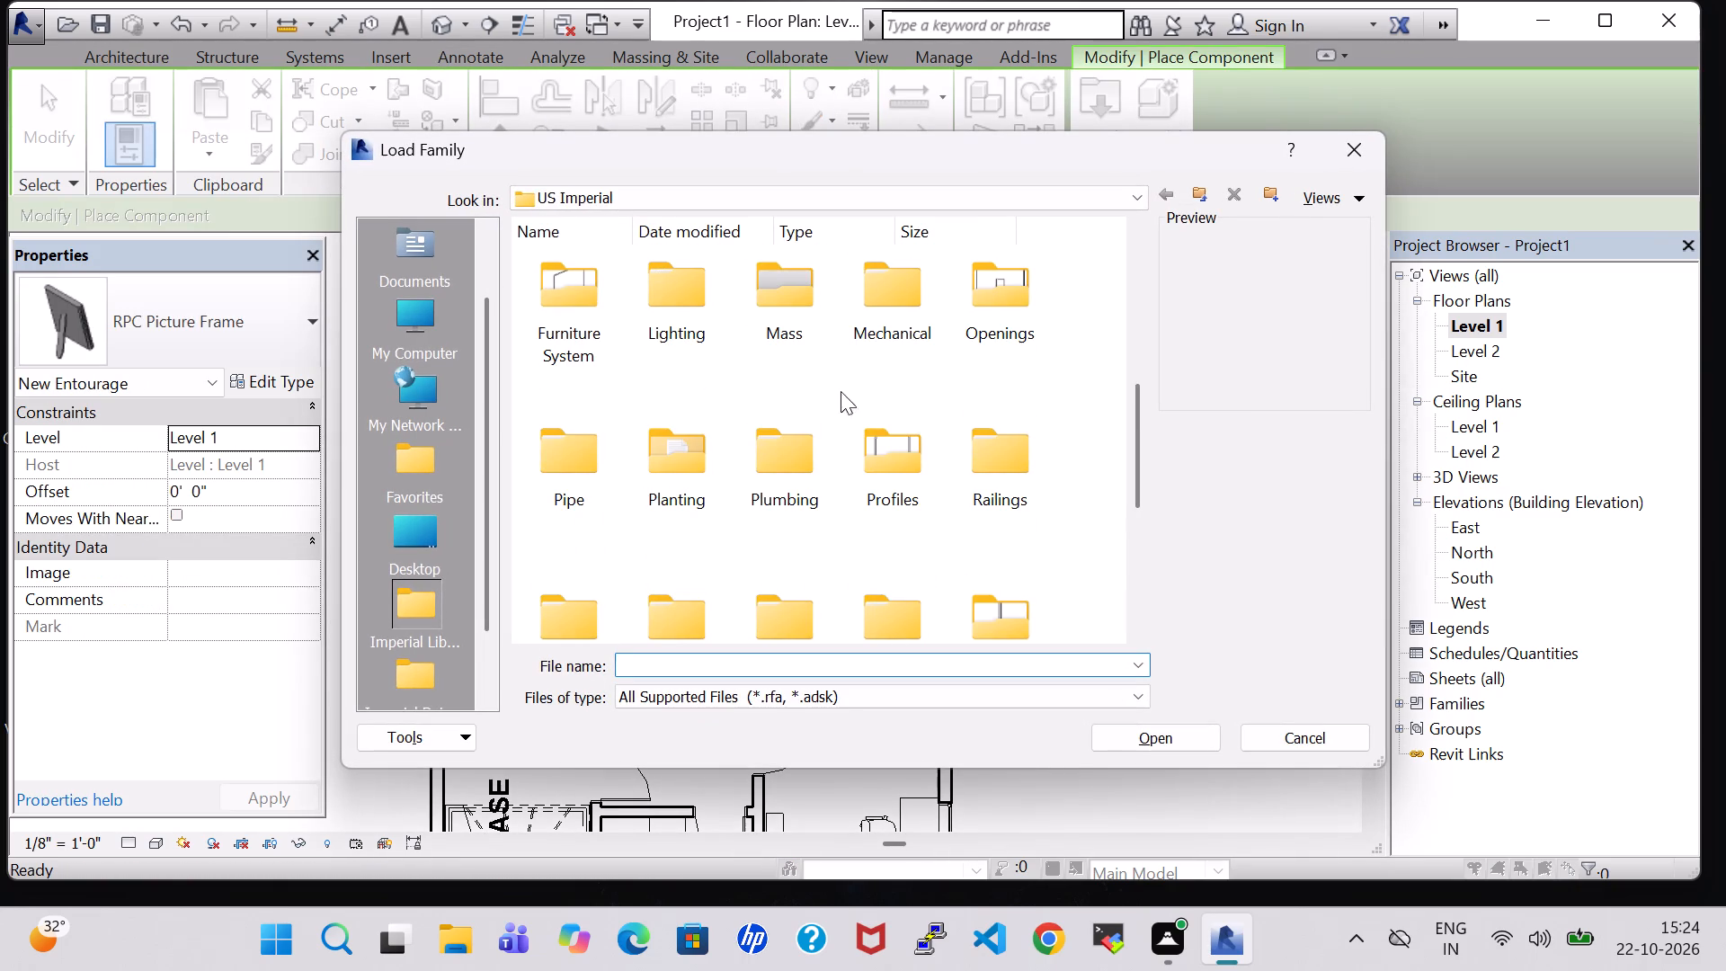
{"action": "scroll", "coordinate": [805, 385], "scroll_direction": "down", "scroll_amount": 1}
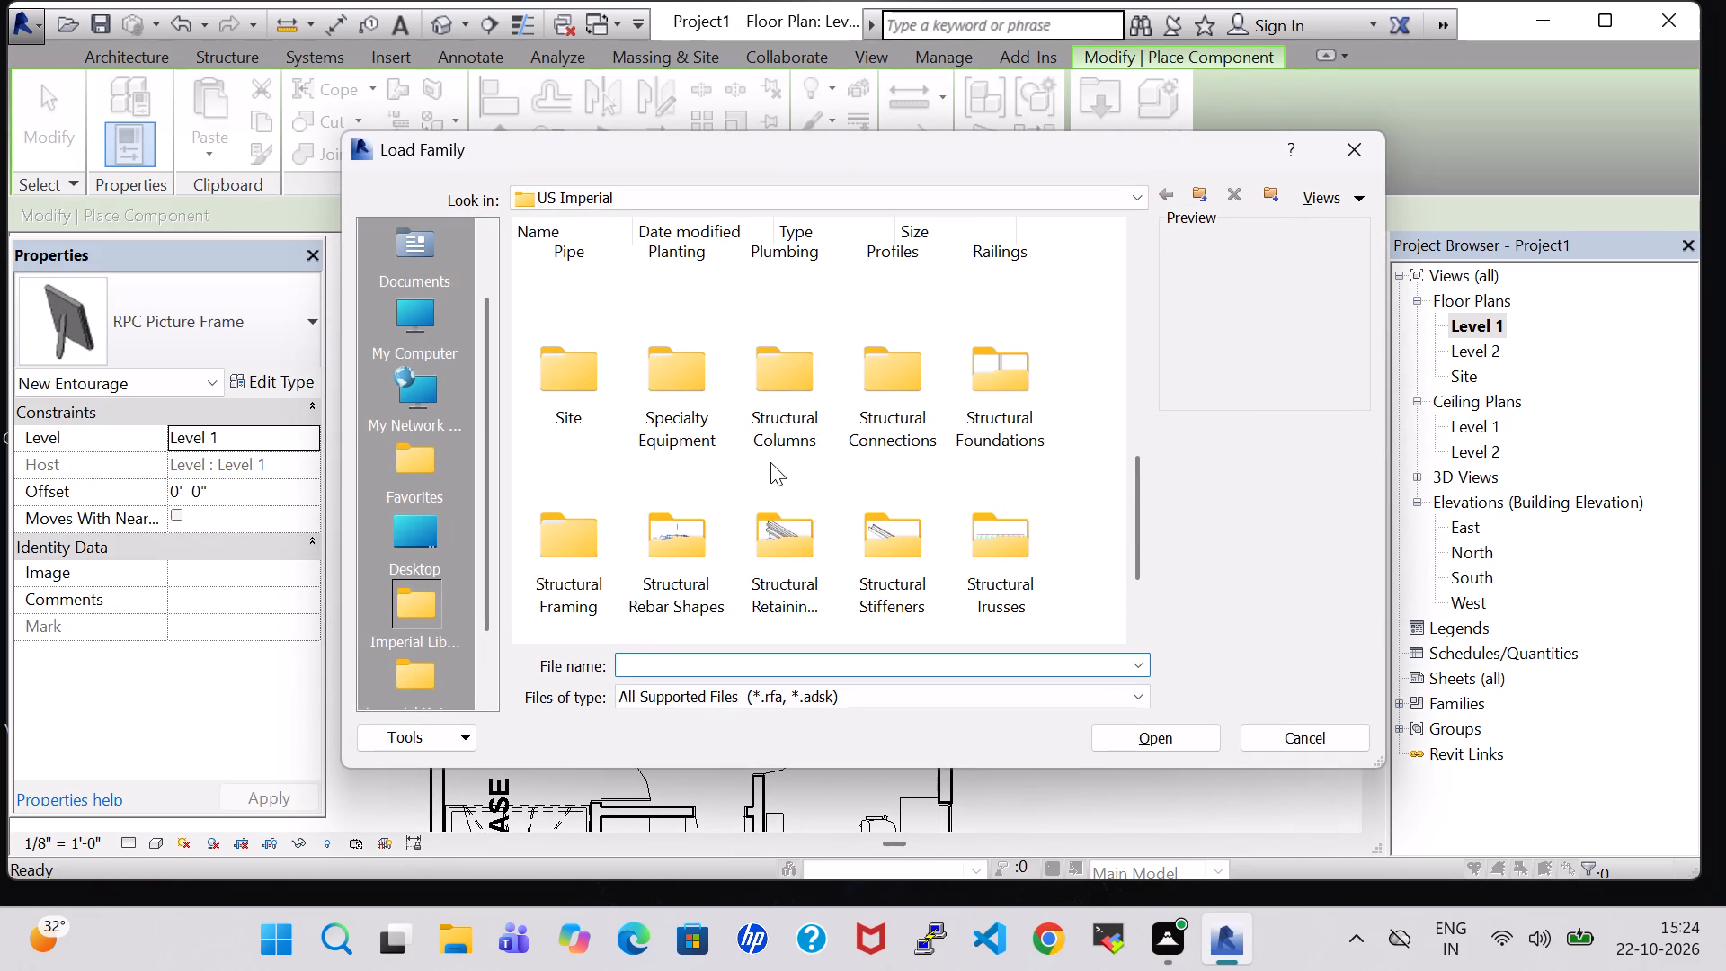
{"action": "scroll", "coordinate": [770, 462], "scroll_direction": "up", "scroll_amount": 2}
{"action": "double_click", "coordinate": [820, 383]}
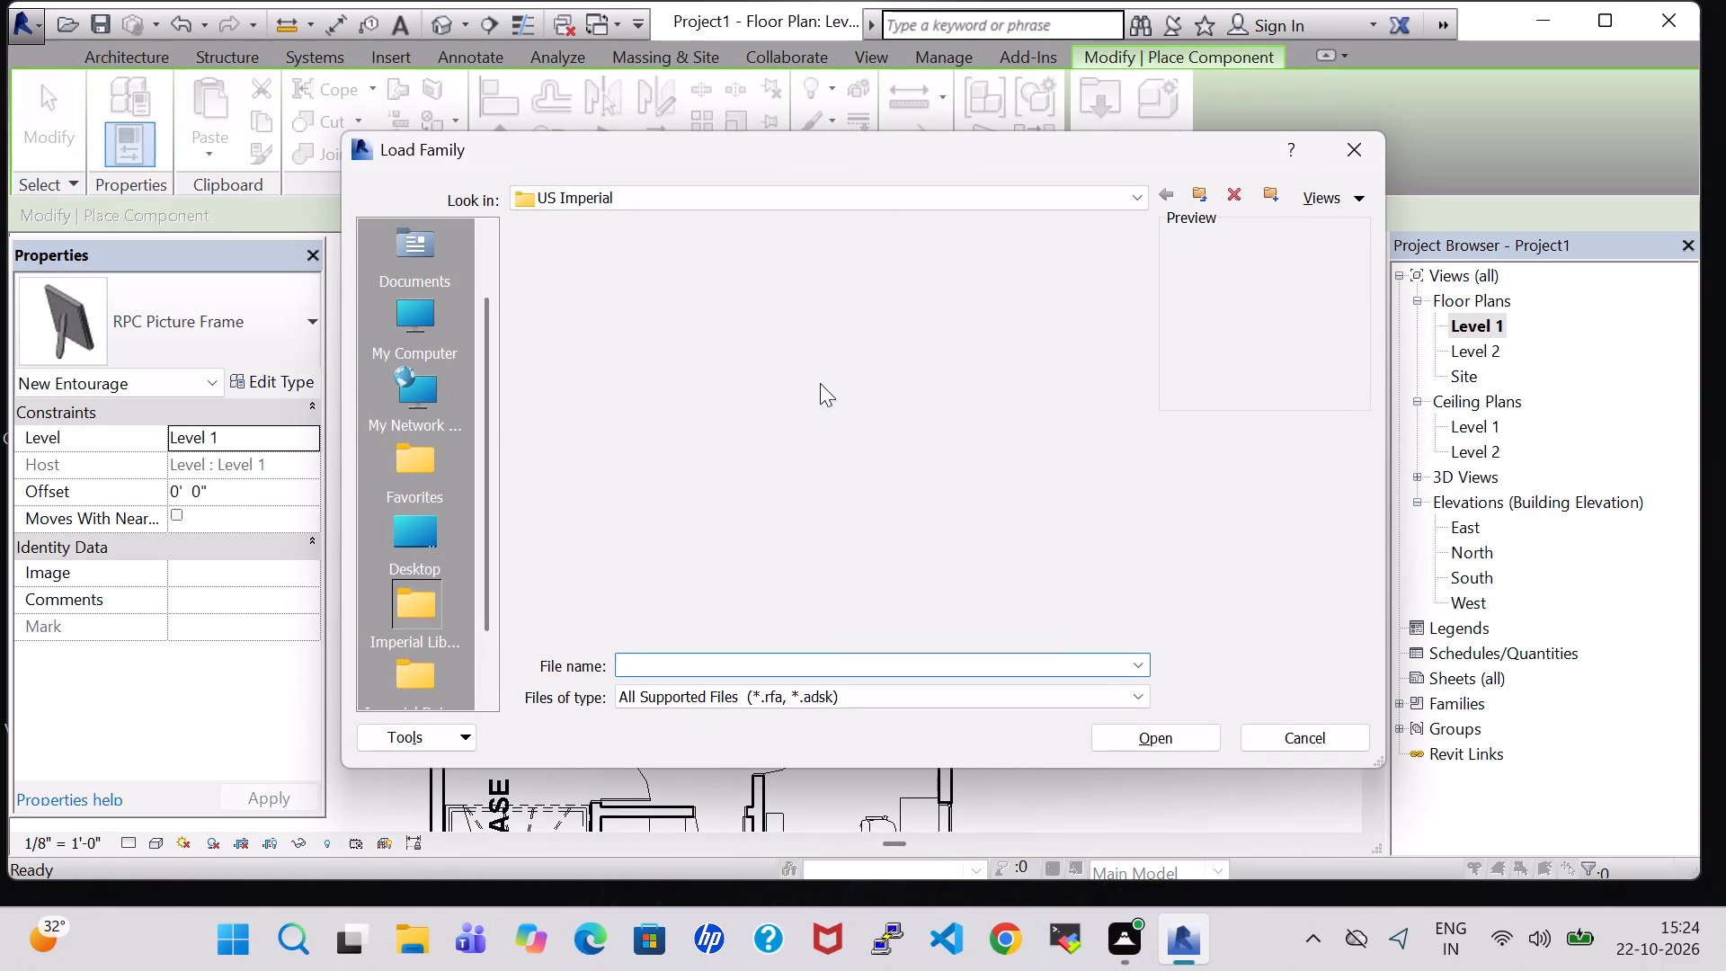
{"action": "left_click", "coordinate": [794, 320]}
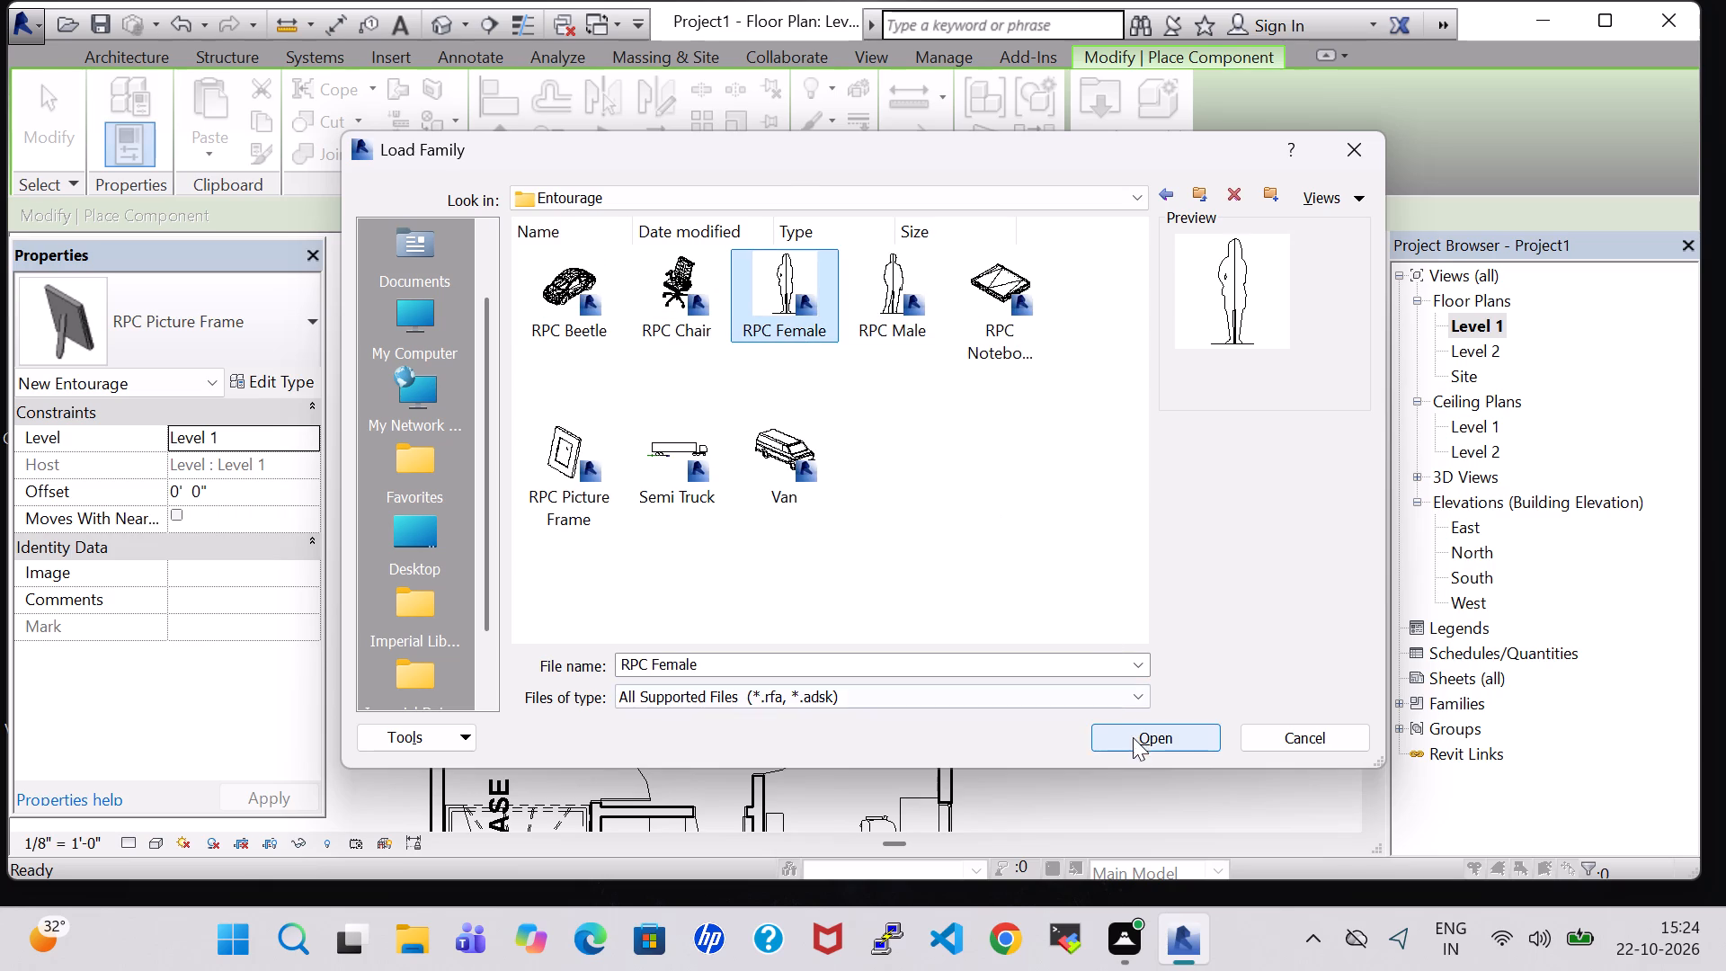
{"action": "left_click", "coordinate": [1134, 745]}
Place a rotated RPC Female Cynthia at the front end of the executive chair by the drawing room's front-wall desk.
{"action": "scroll", "coordinate": [921, 611], "scroll_direction": "up", "scroll_amount": 3}
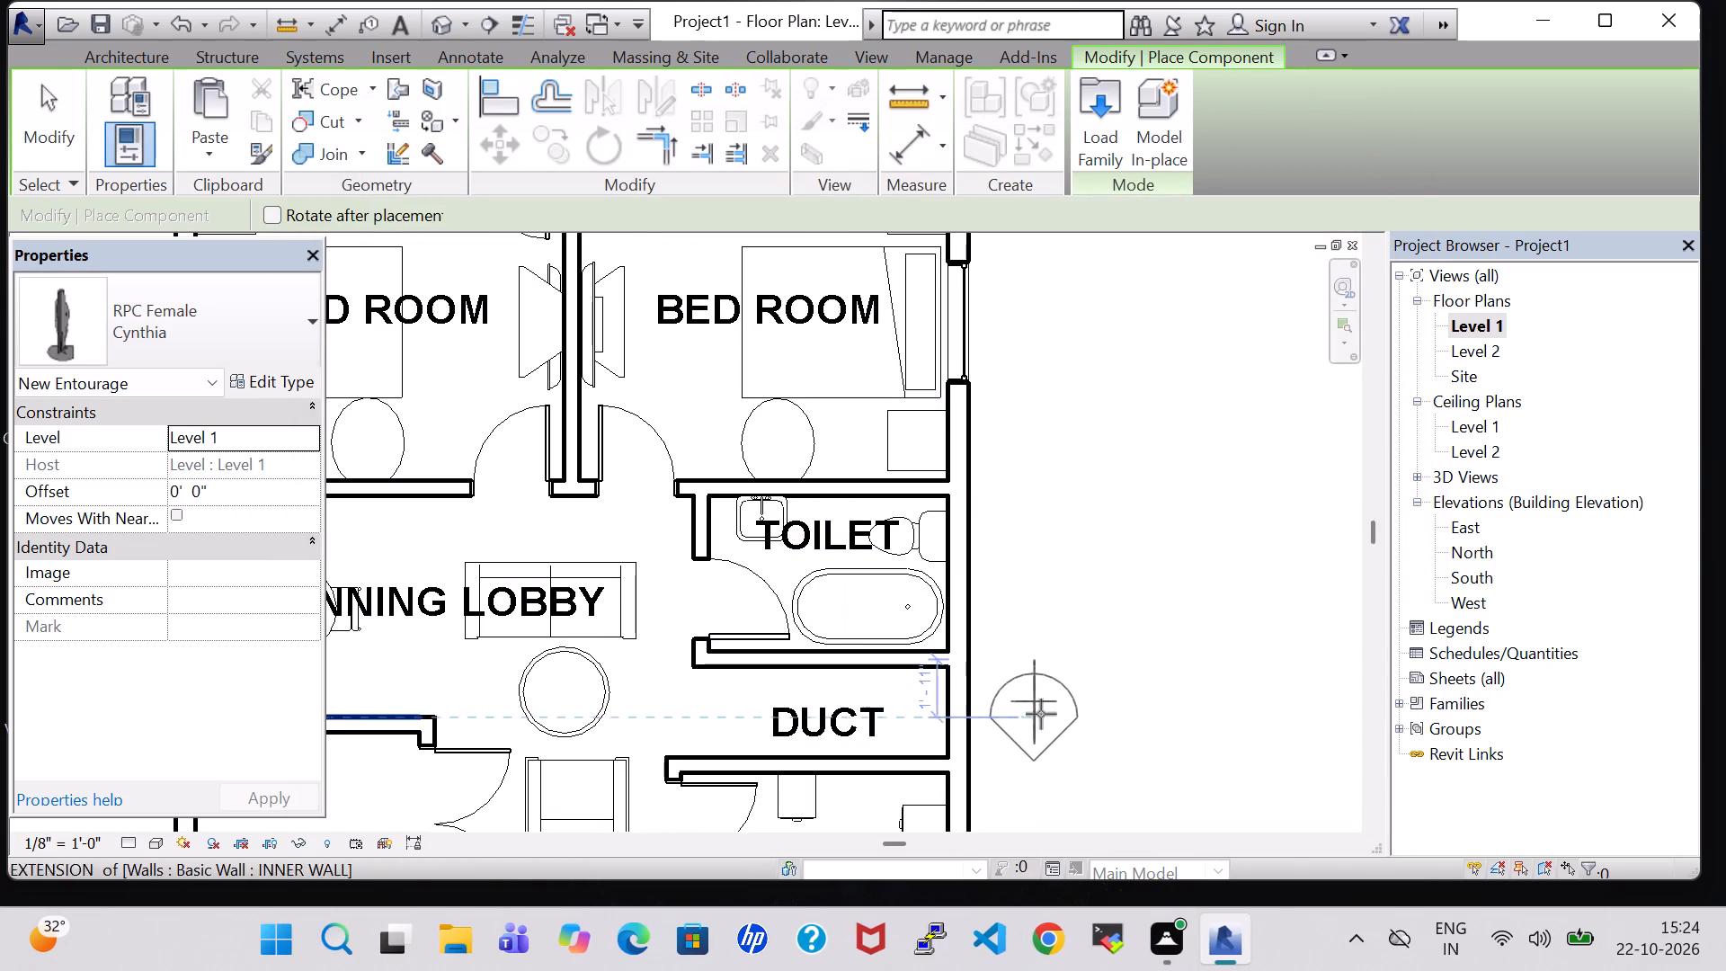
{"action": "middle_click_drag", "start_coordinate": [1044, 715], "coordinate": [1093, 531]}
{"action": "middle_click_drag", "start_coordinate": [948, 675], "coordinate": [968, 545]}
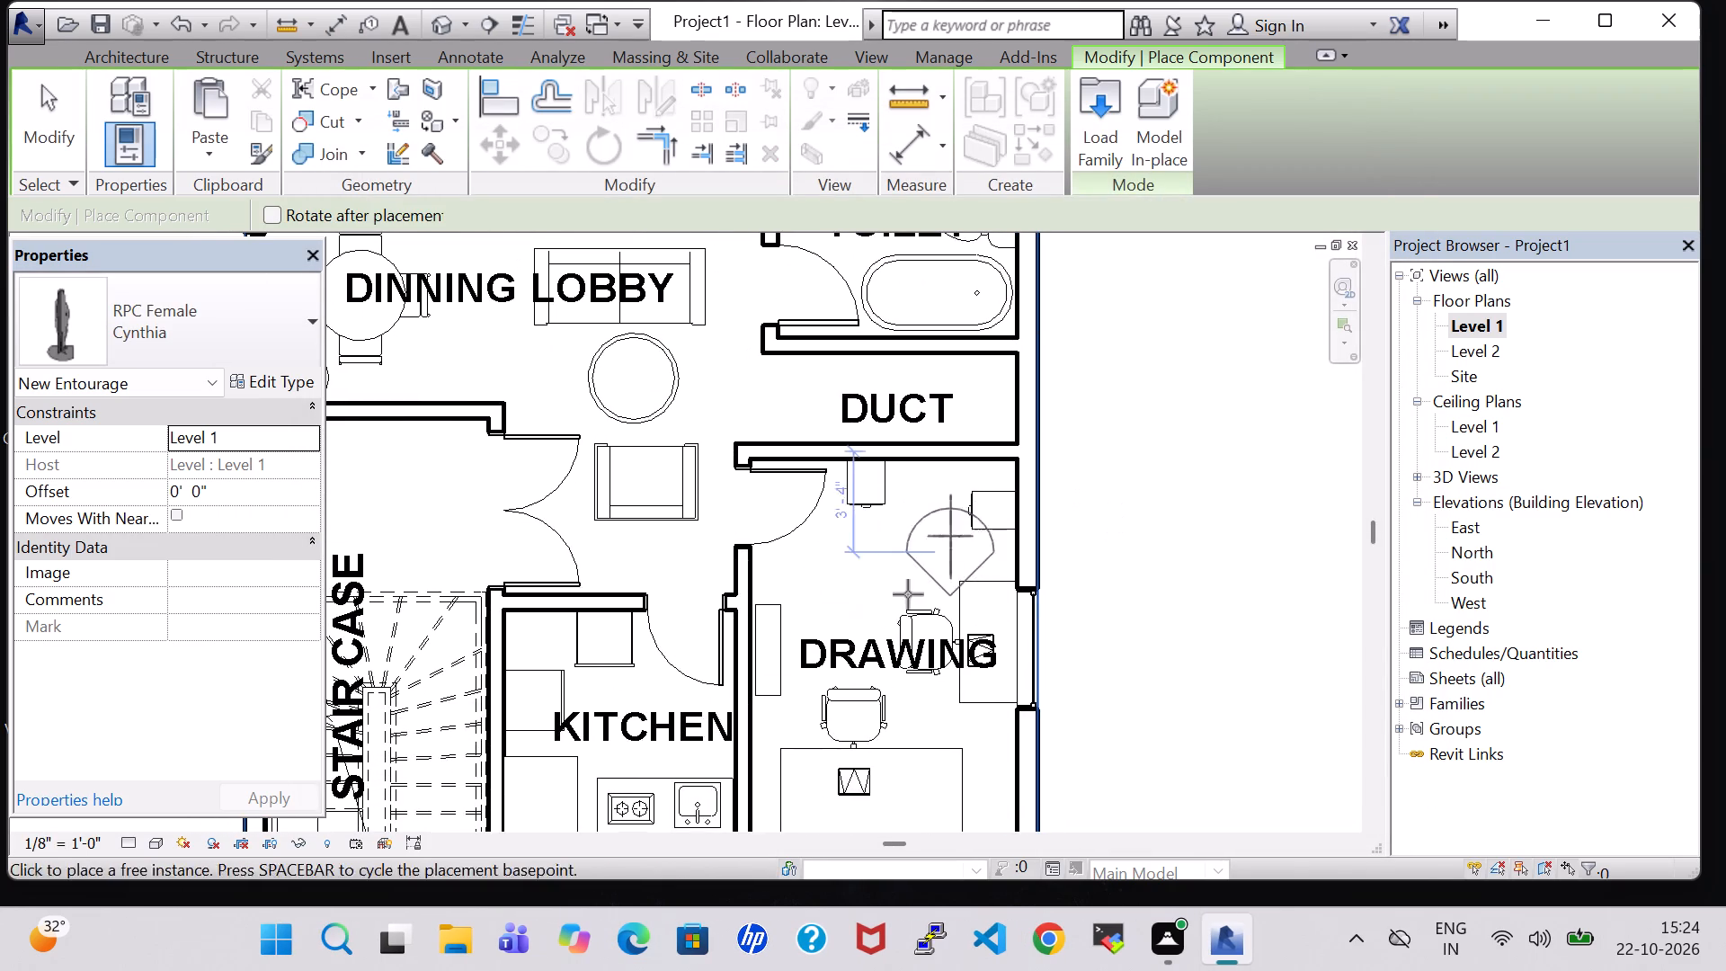
{"action": "scroll", "coordinate": [826, 712], "scroll_direction": "up", "scroll_amount": 8}
{"action": "scroll", "coordinate": [844, 701], "scroll_direction": "down", "scroll_amount": 1}
{"action": "middle_click_drag", "start_coordinate": [850, 698], "coordinate": [845, 590]}
{"action": "scroll", "coordinate": [851, 552], "scroll_direction": "down", "scroll_amount": 4}
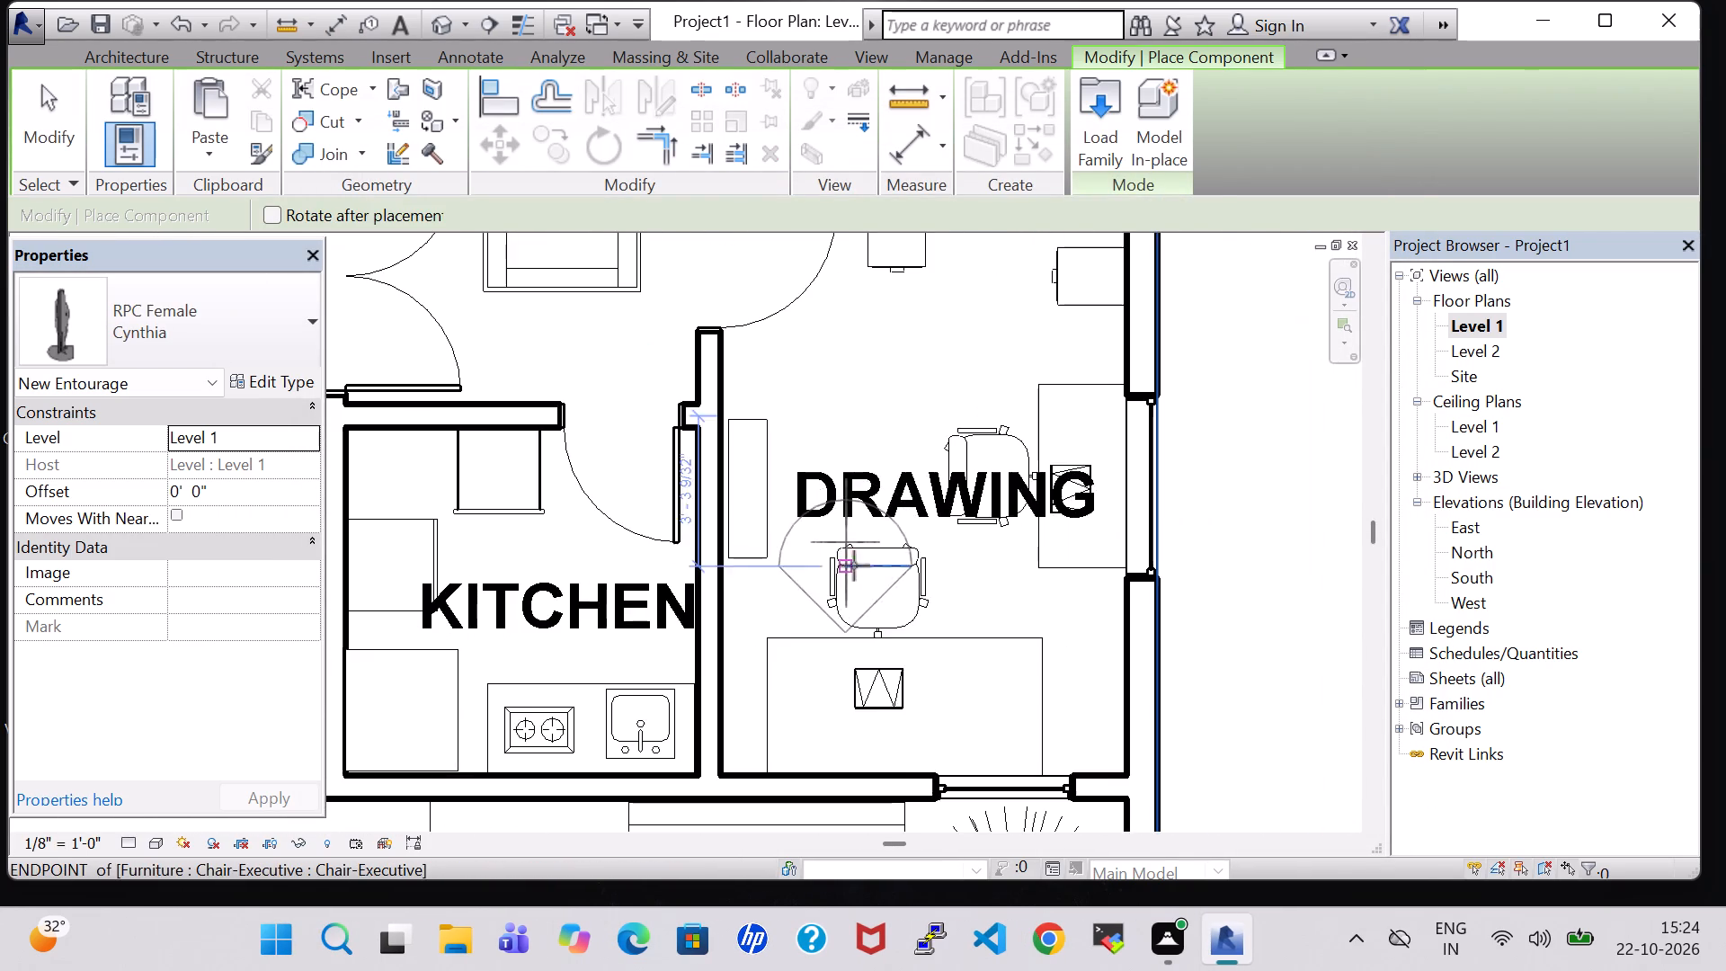
{"action": "scroll", "coordinate": [892, 611], "scroll_direction": "up", "scroll_amount": 4}
{"action": "key", "text": "space"}
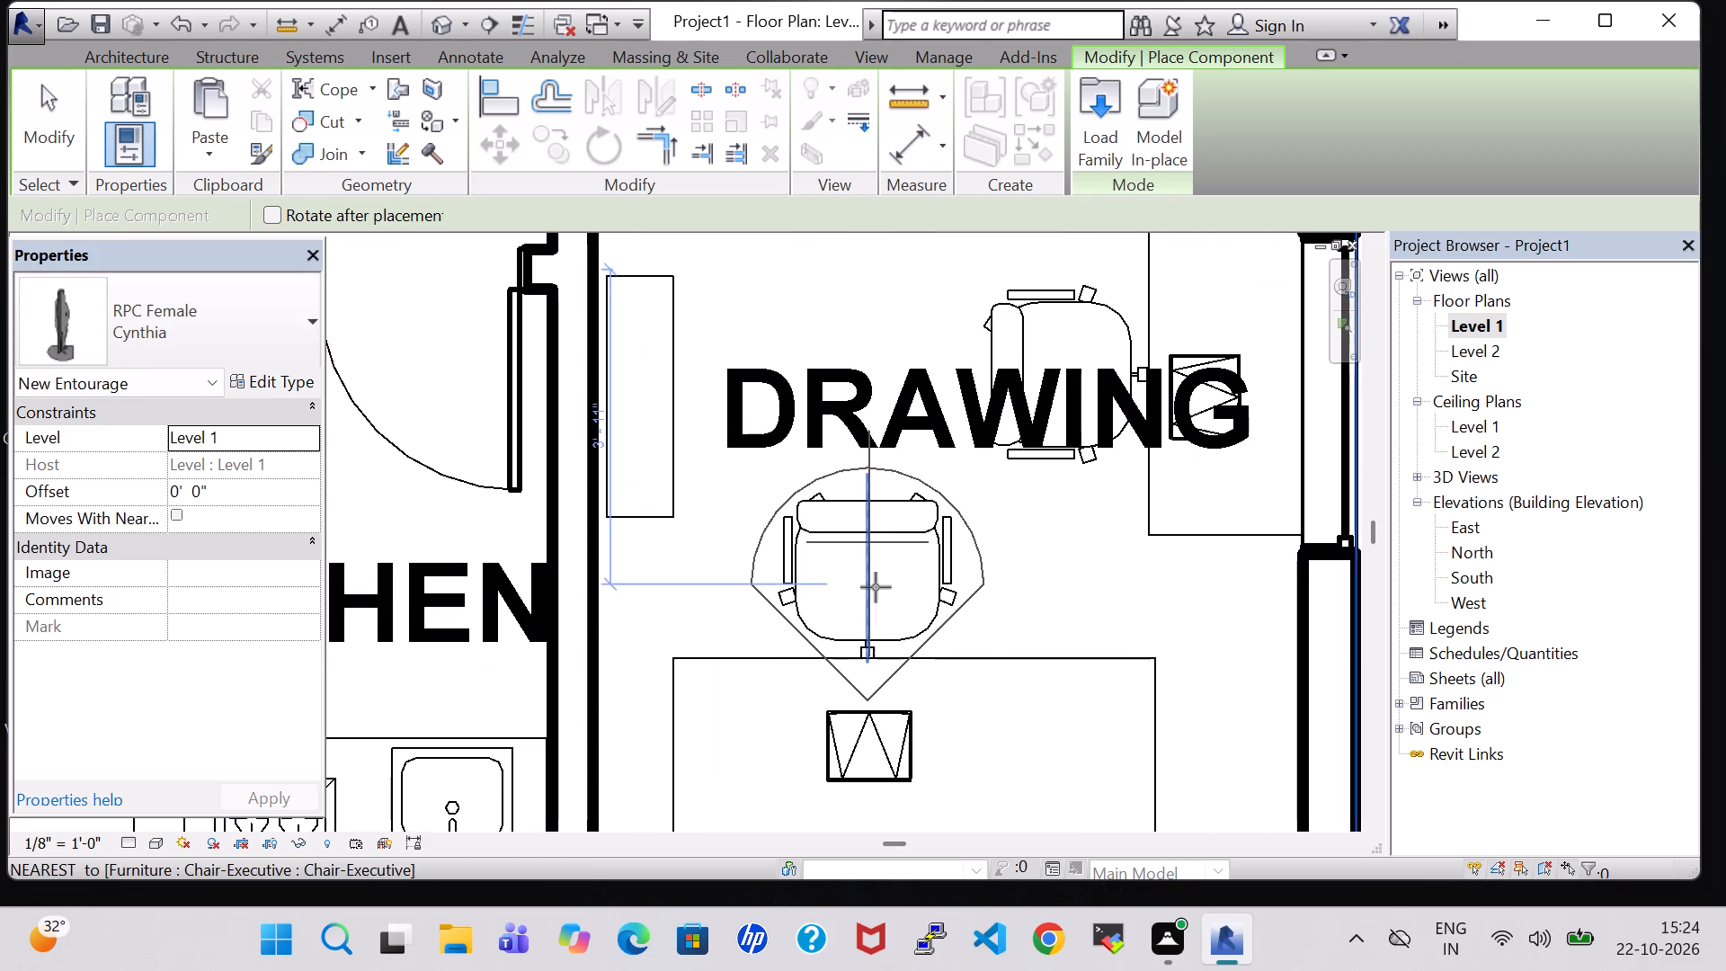
{"action": "key", "text": "space"}
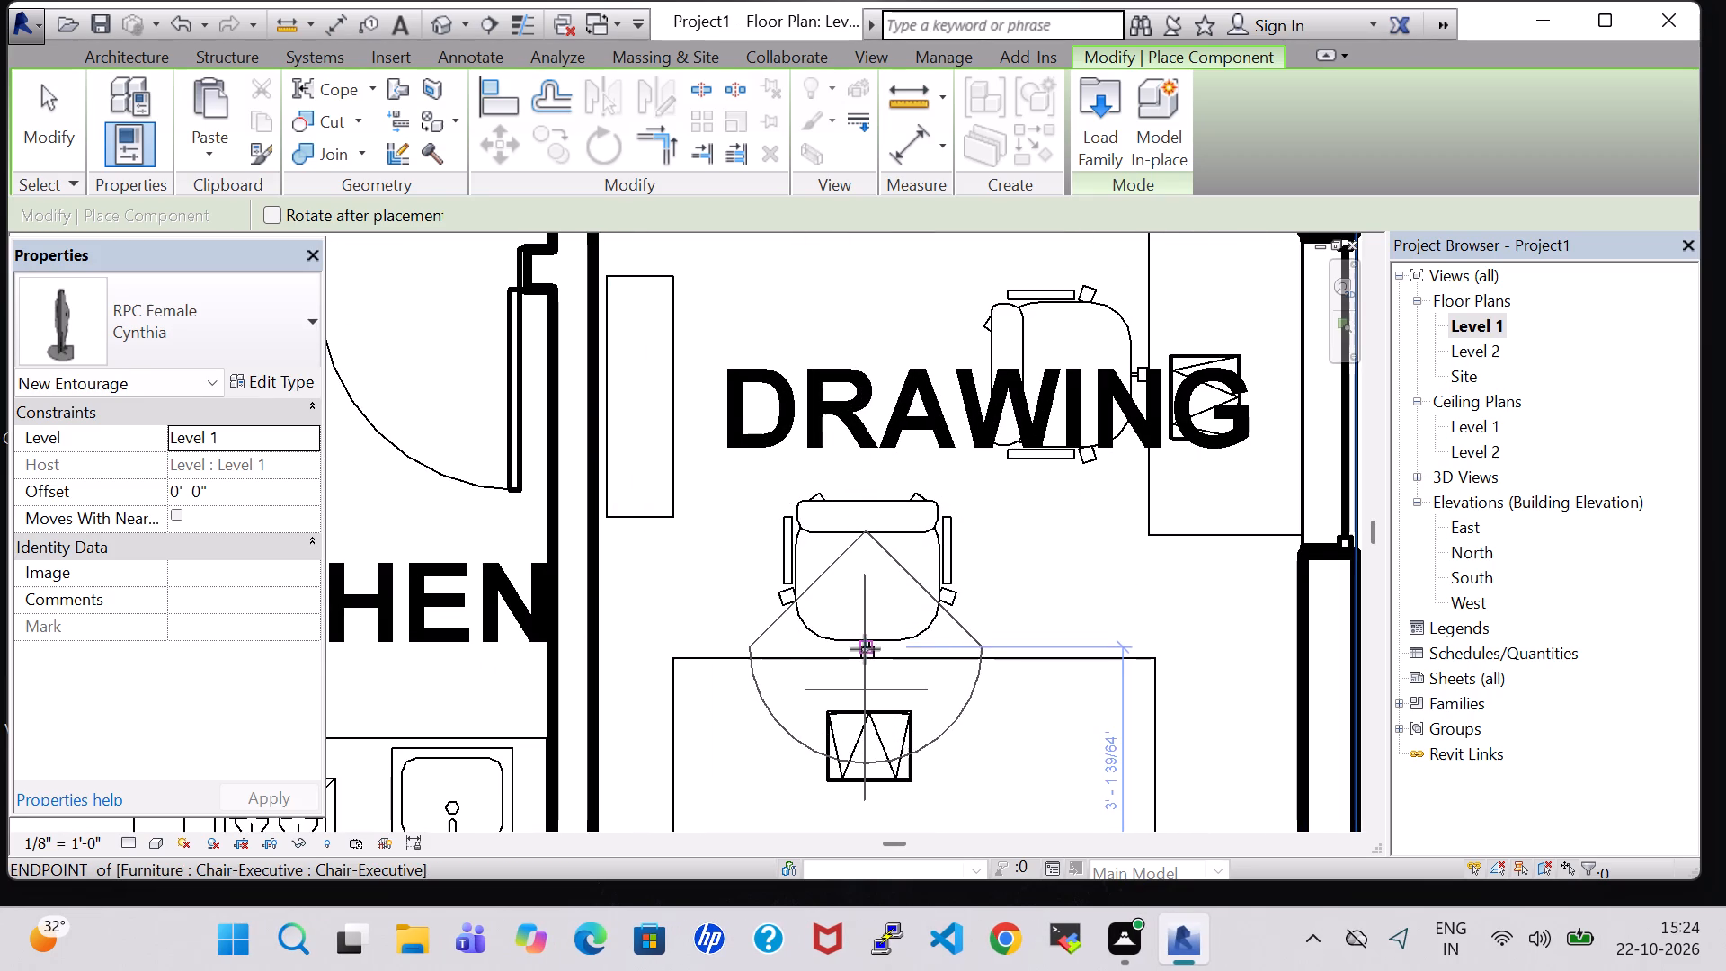
{"action": "left_click", "coordinate": [865, 649]}
Rotate and place a second RPC Female Cynthia at the executive chair facing the drawing room's side-window desk.
{"action": "key", "text": "space"}
{"action": "key", "text": "space"}
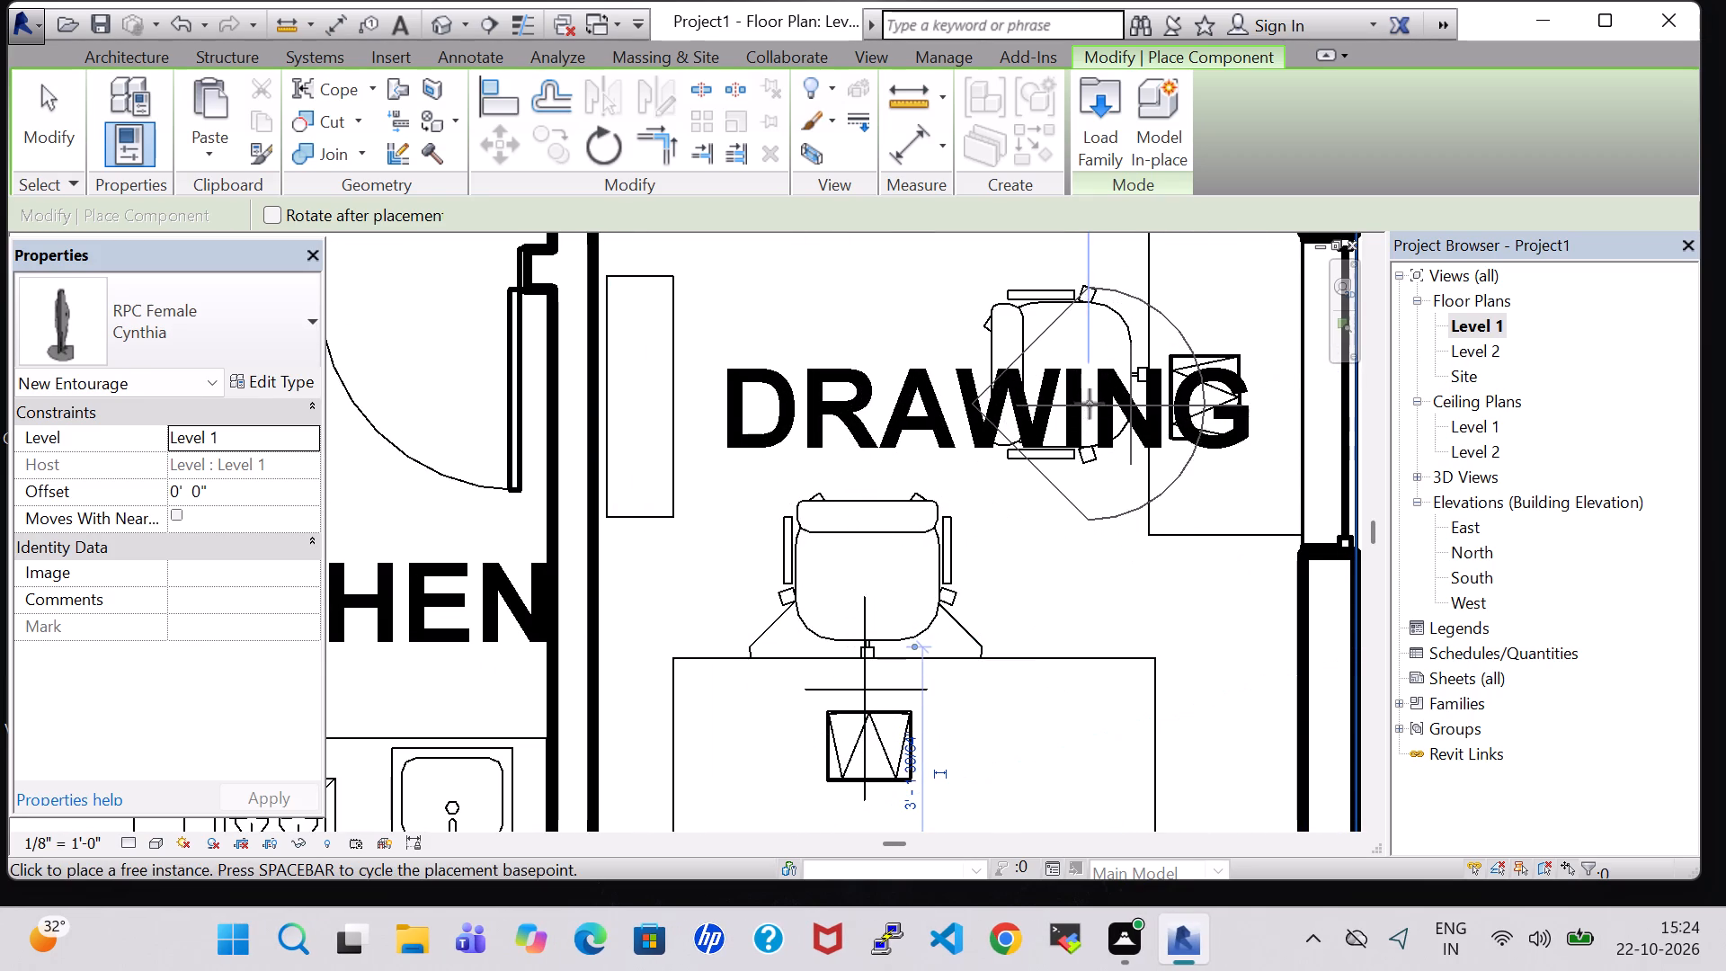
{"action": "left_click", "coordinate": [1143, 372]}
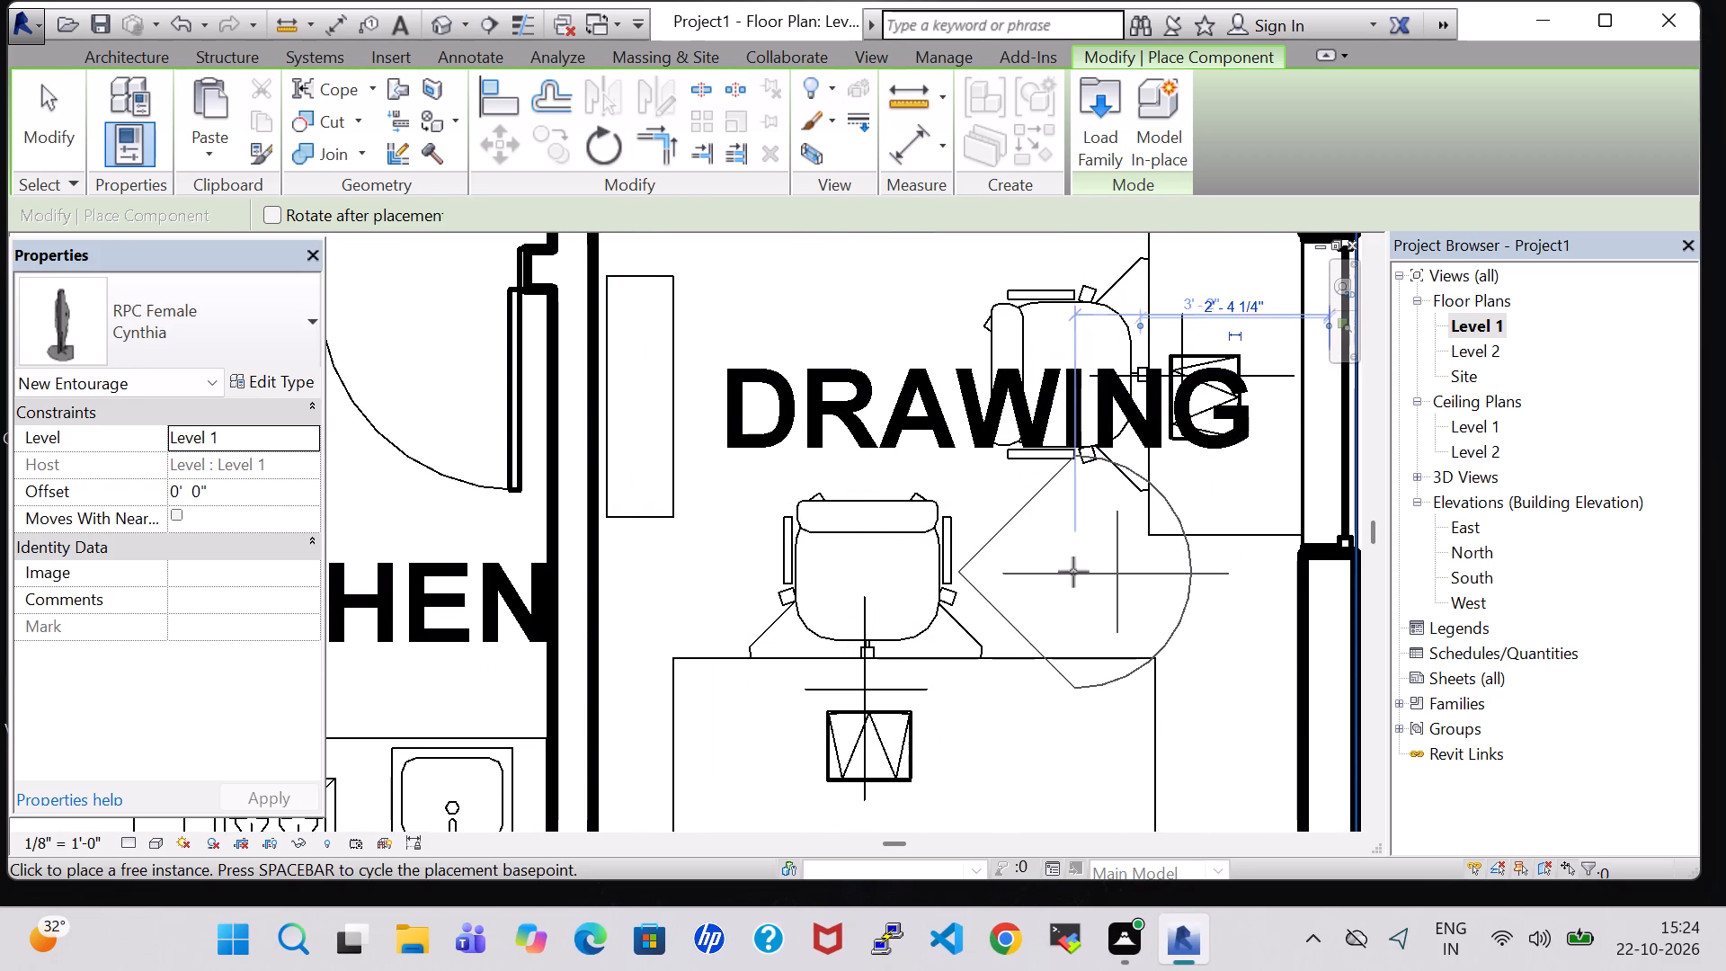
{"action": "key", "text": "Escape"}
{"action": "key", "text": "Escape"}
In the 3D view, rotate the RPC Female figure at the executive chair beside the drawing room's front wall.
{"action": "left_click", "coordinate": [442, 15]}
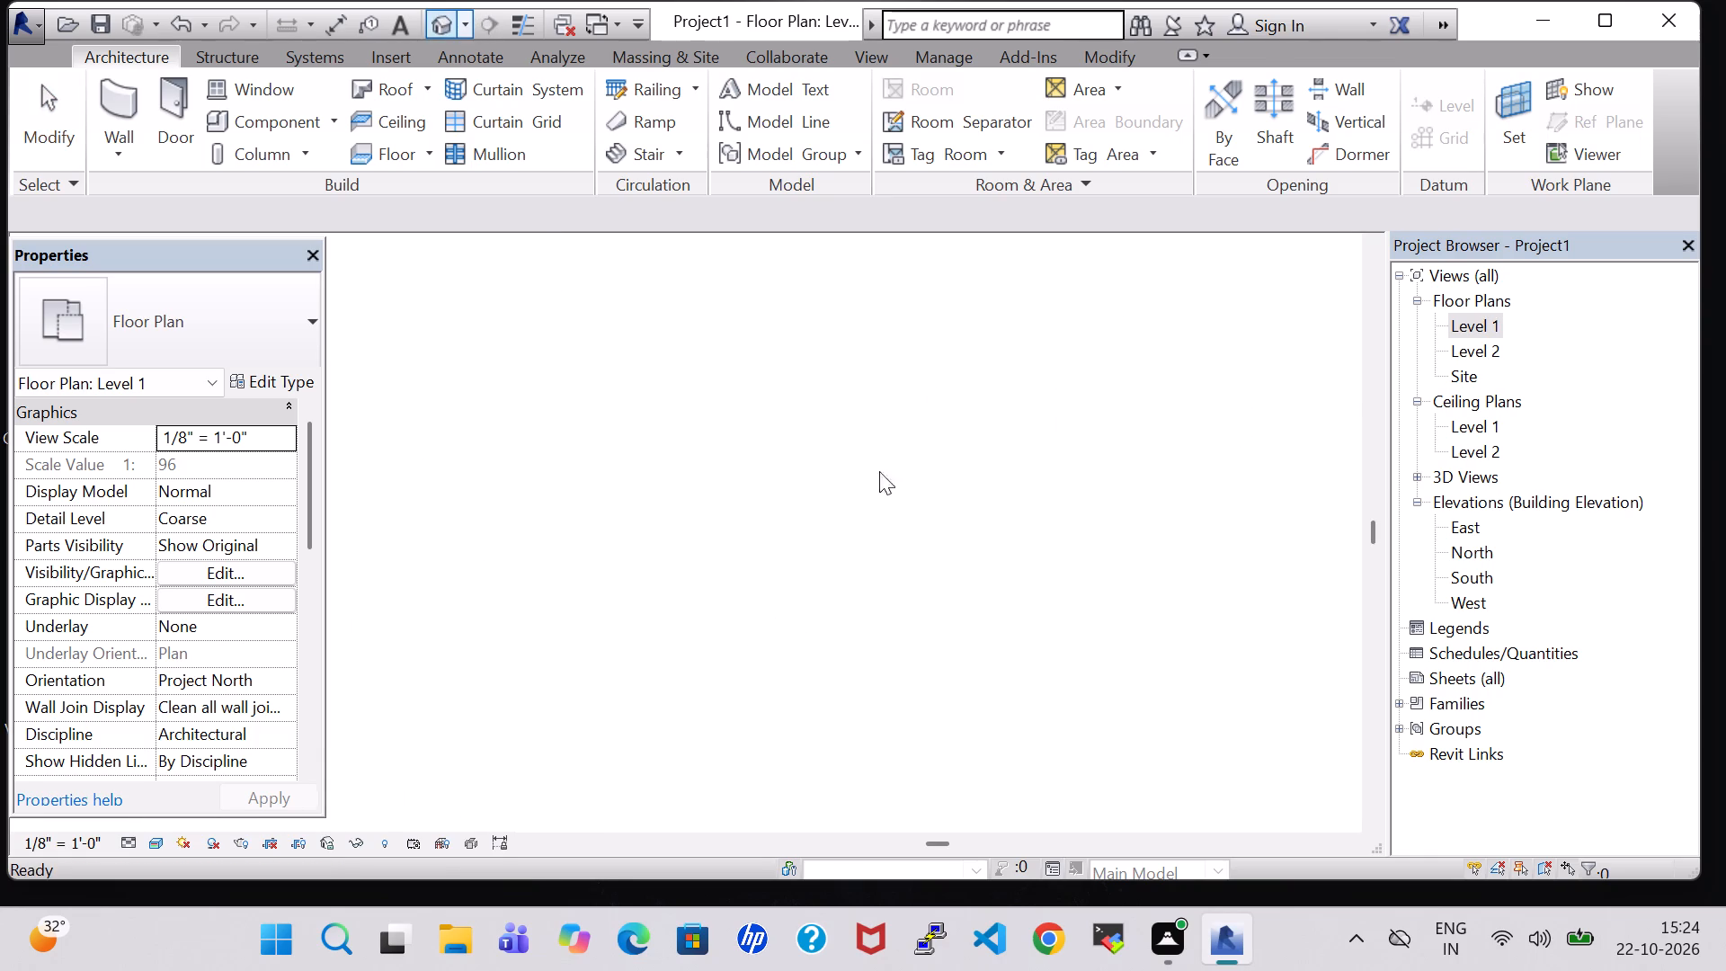
{"action": "scroll", "coordinate": [917, 669], "scroll_direction": "up", "scroll_amount": 6}
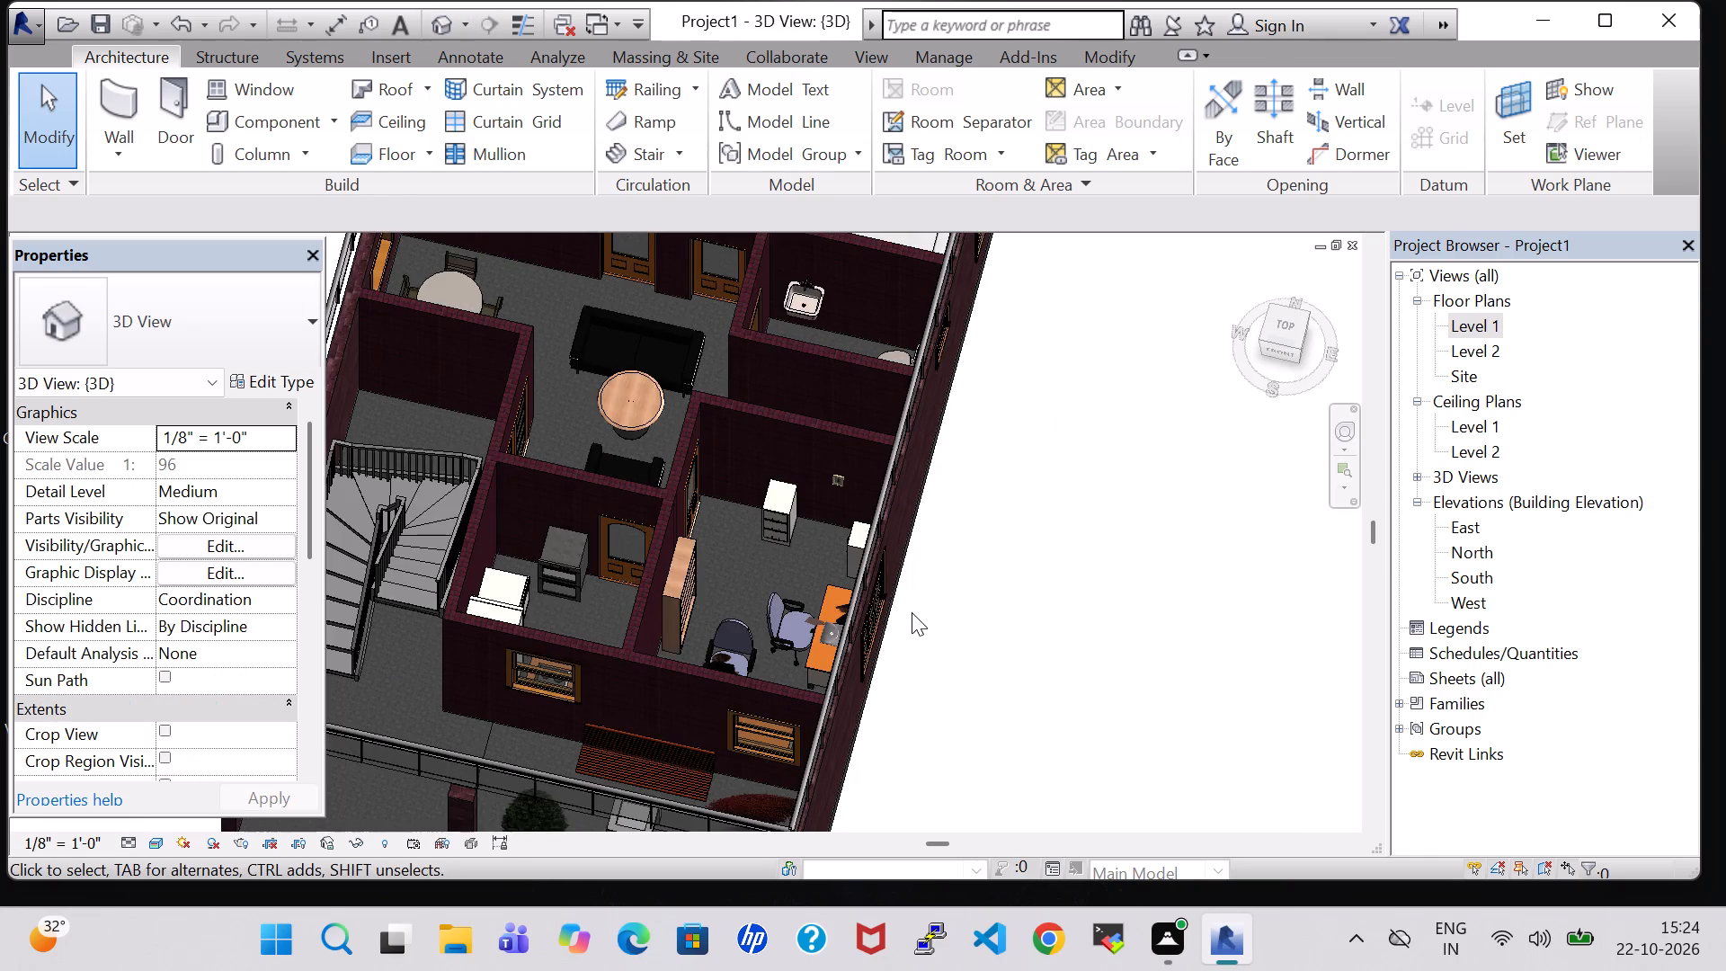
{"action": "left_click", "coordinate": [542, 638]}
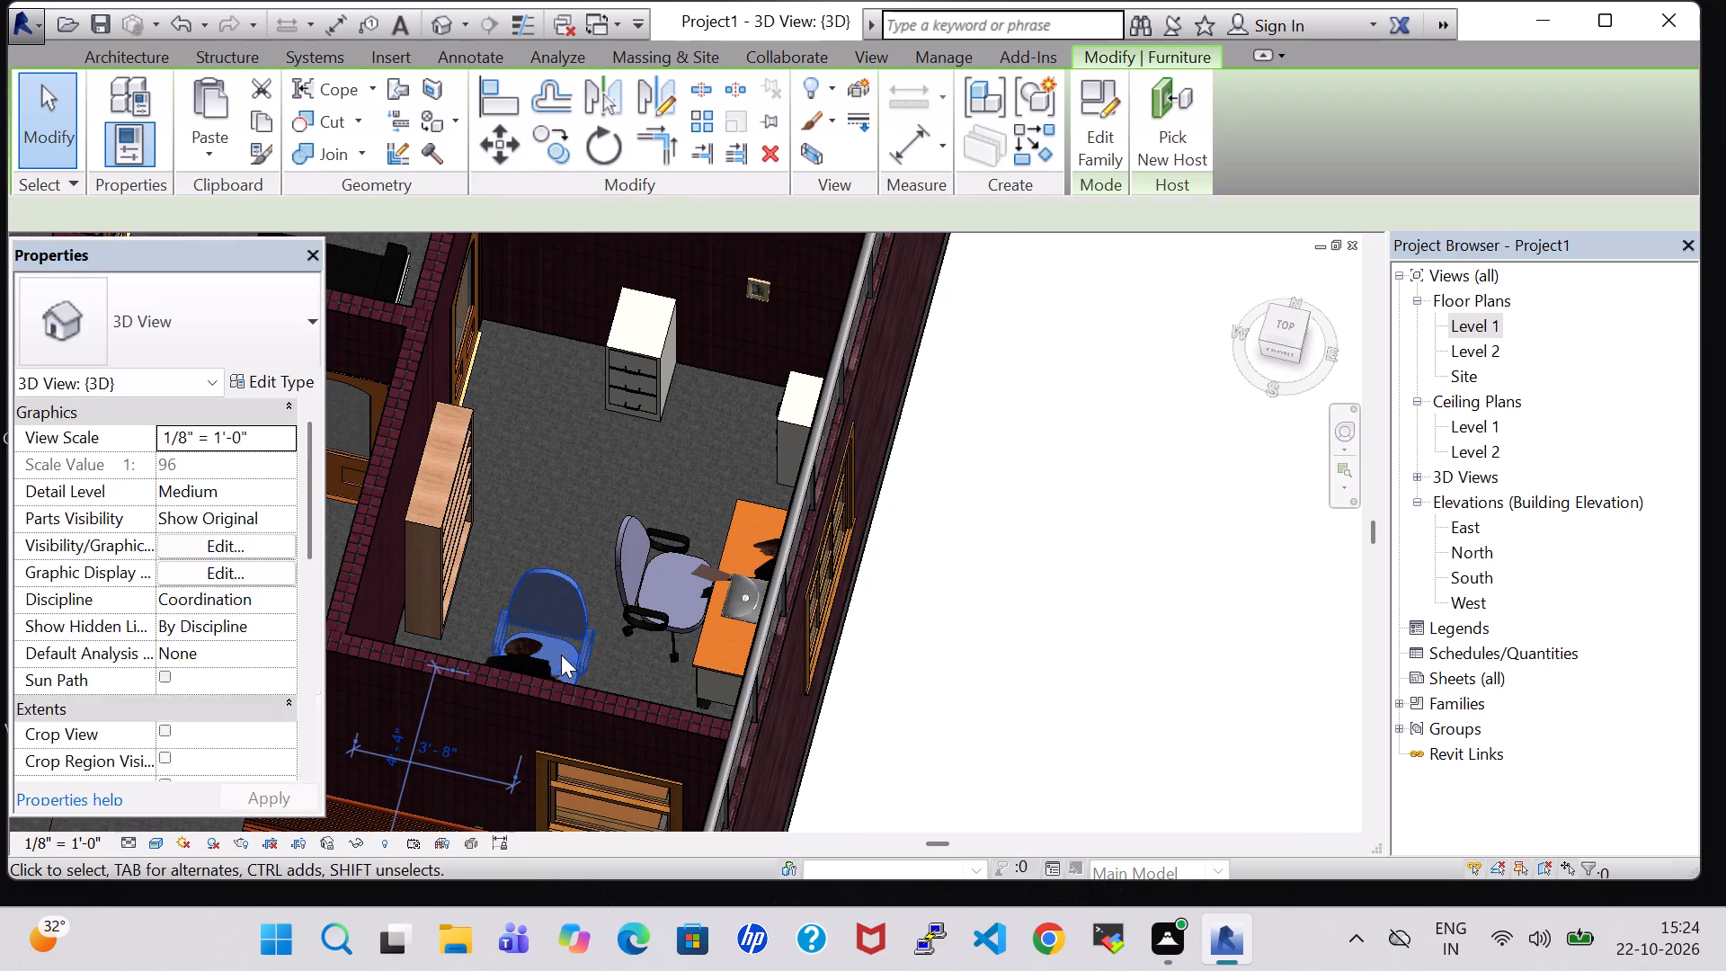
{"action": "left_click", "coordinate": [950, 638]}
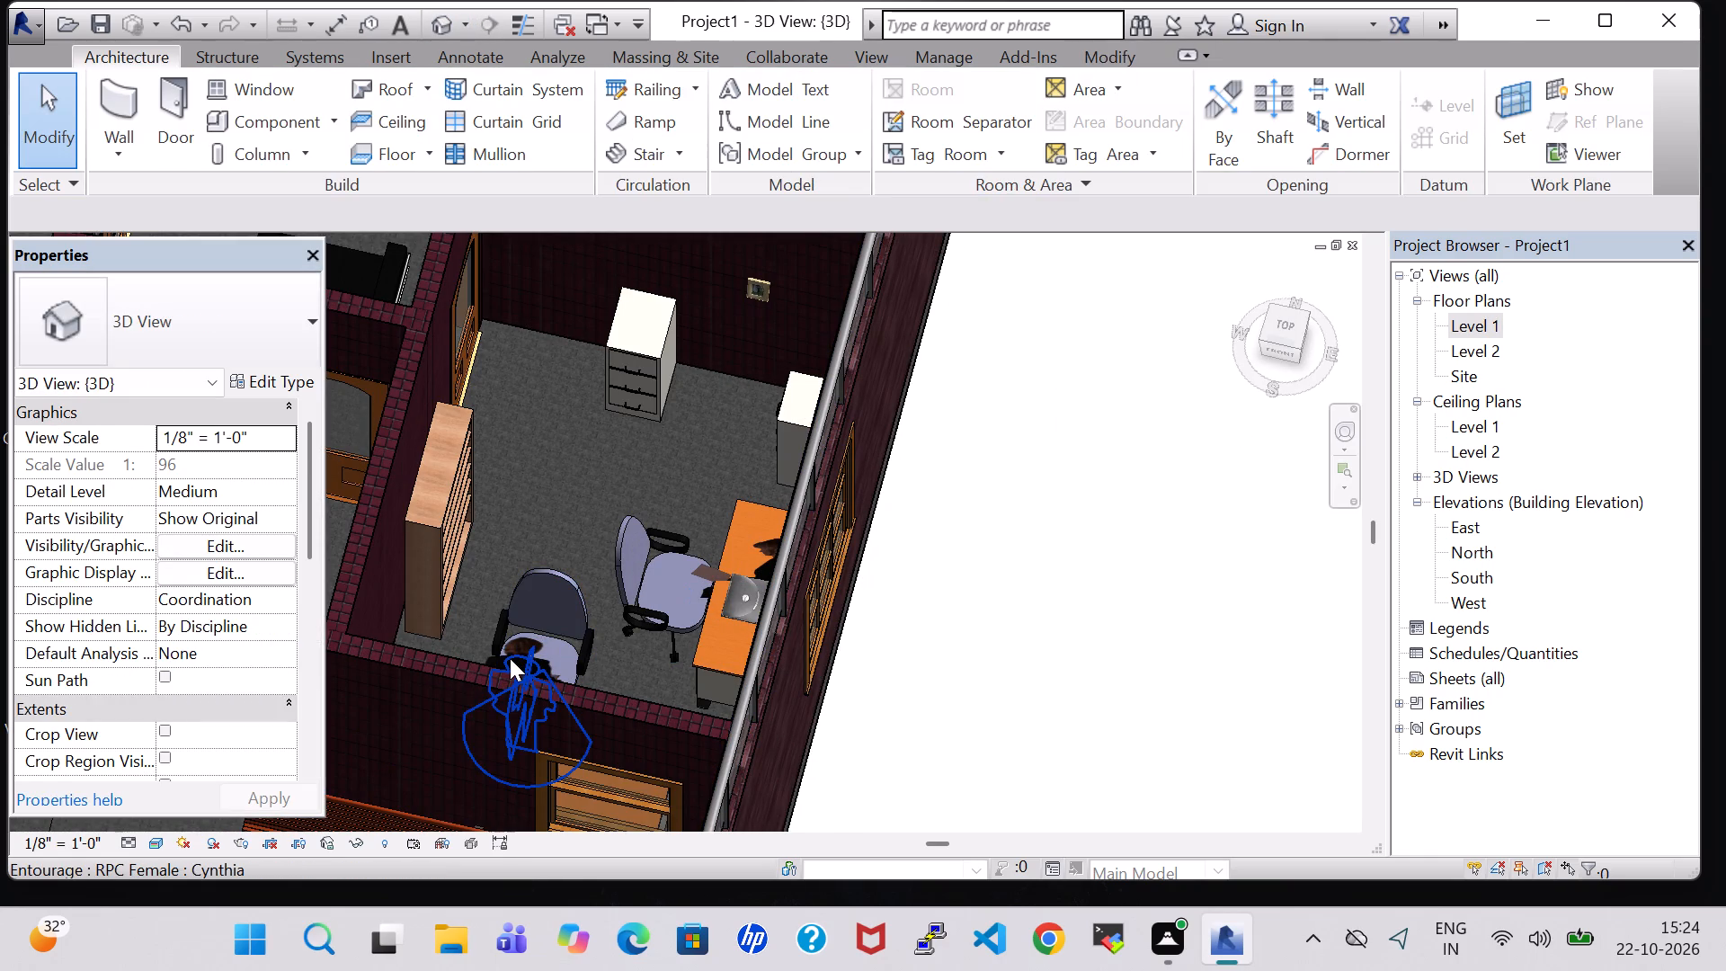
{"action": "left_click", "coordinate": [510, 658]}
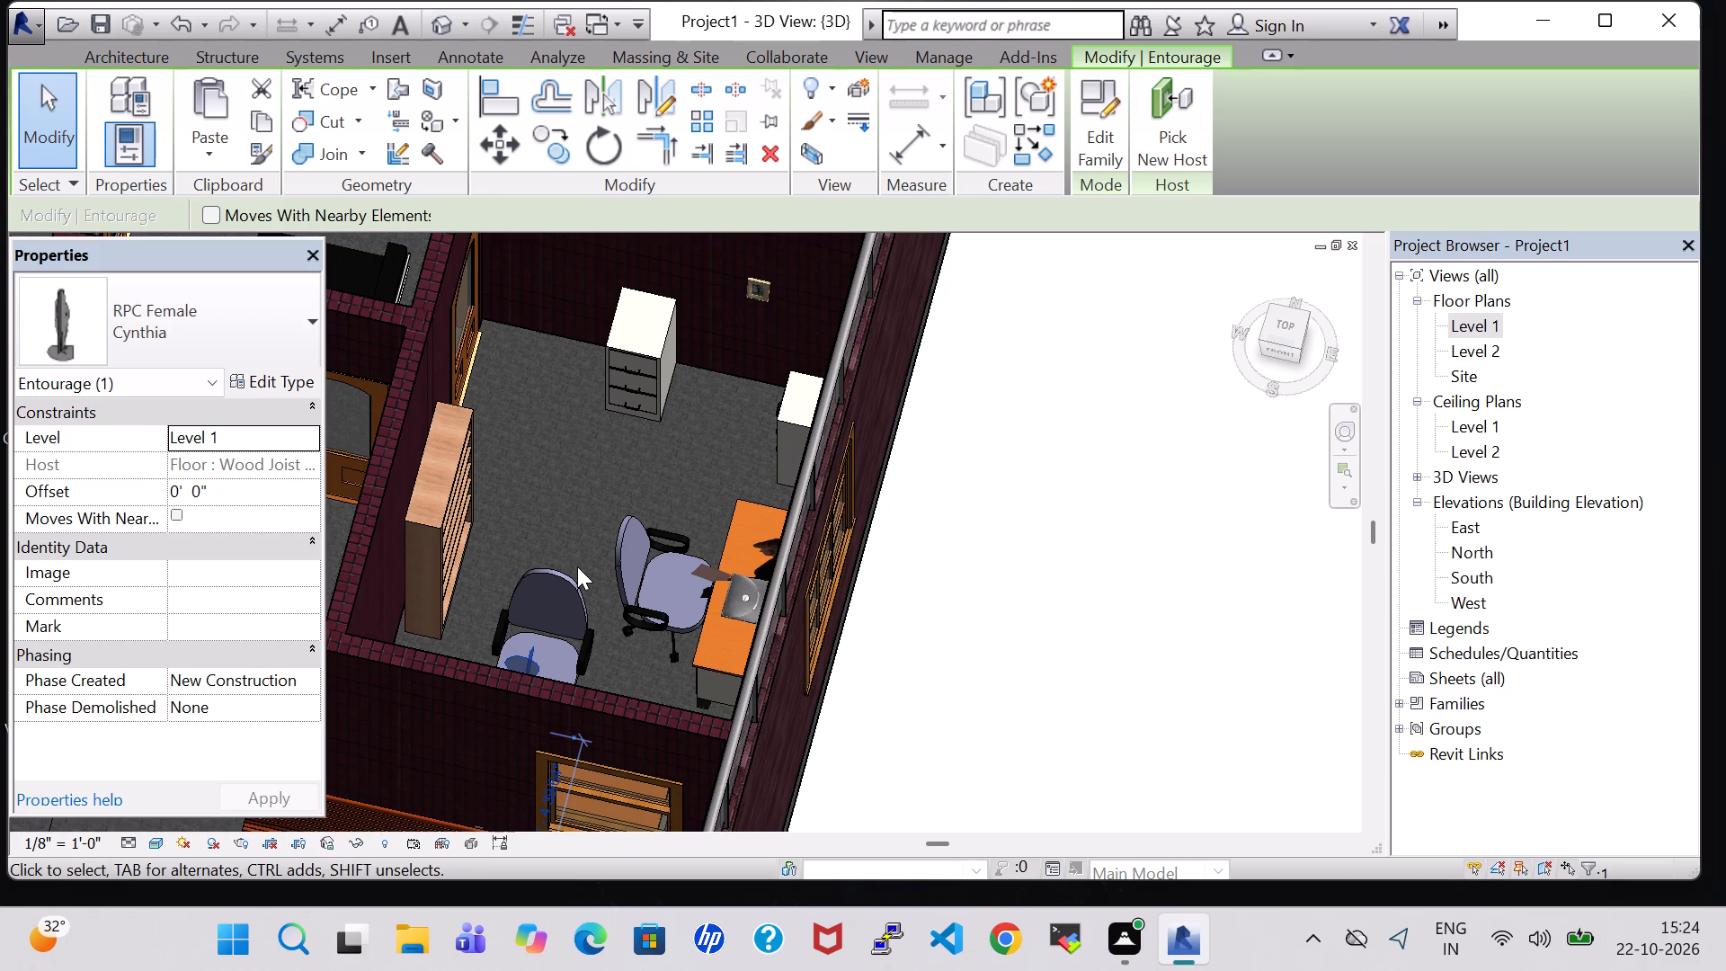
{"action": "key", "text": "space"}
{"action": "key", "text": "space"}
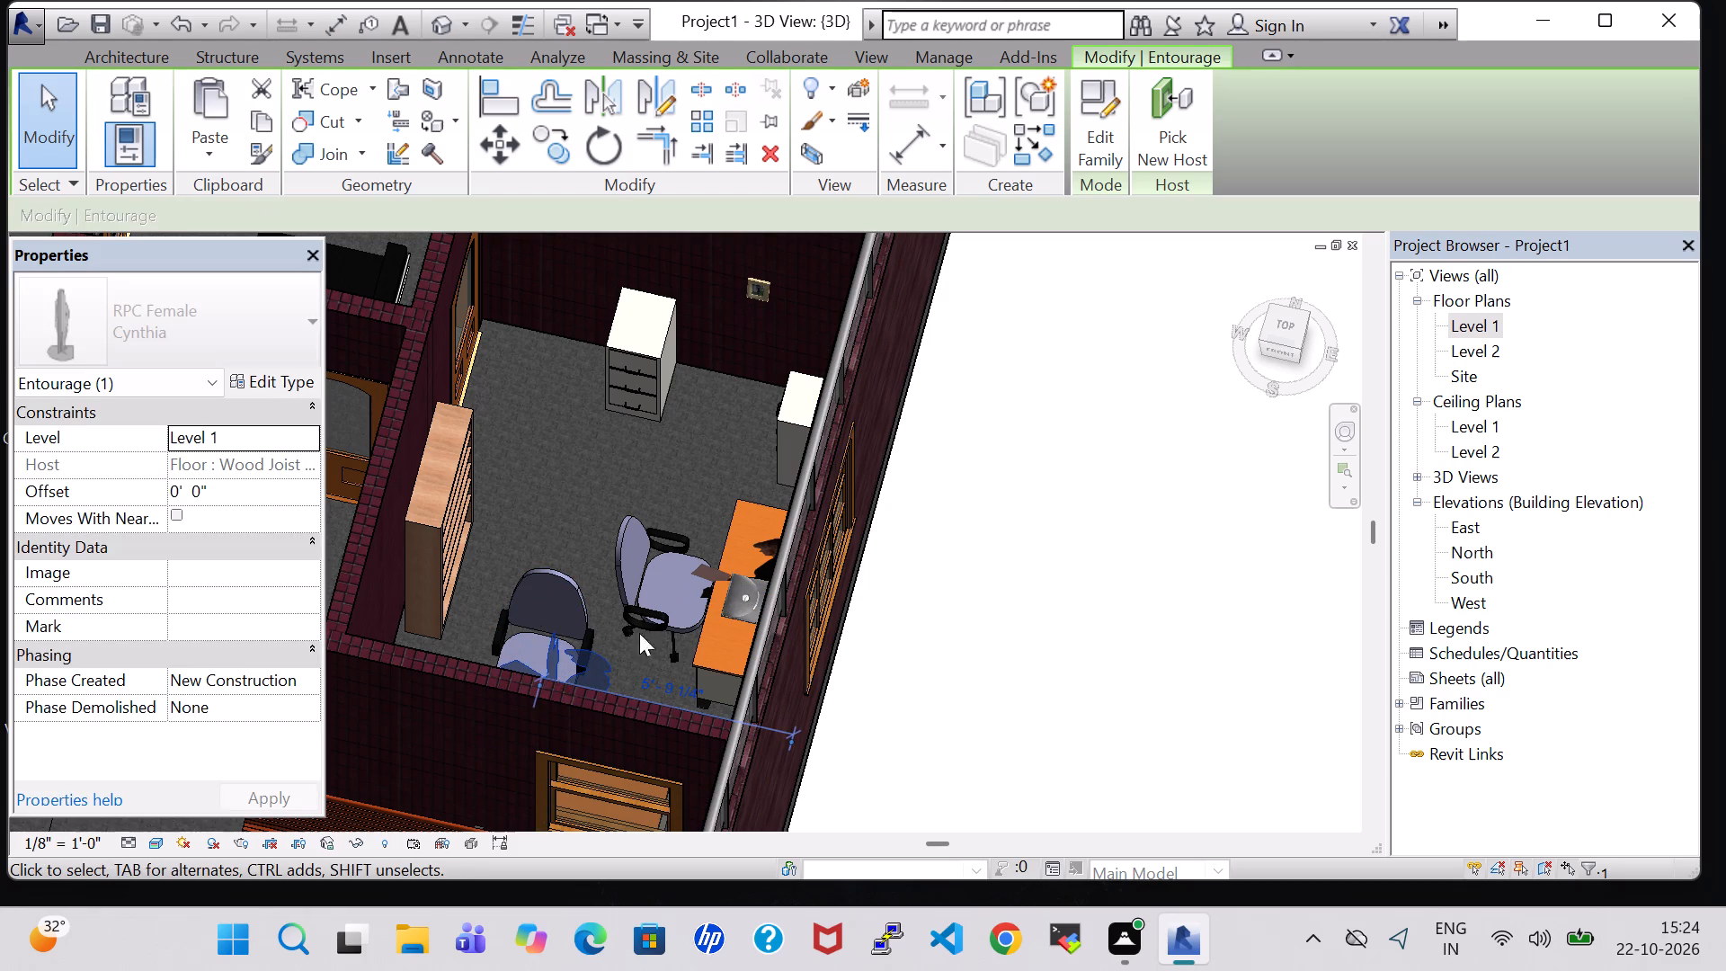
{"action": "left_click", "coordinate": [940, 640]}
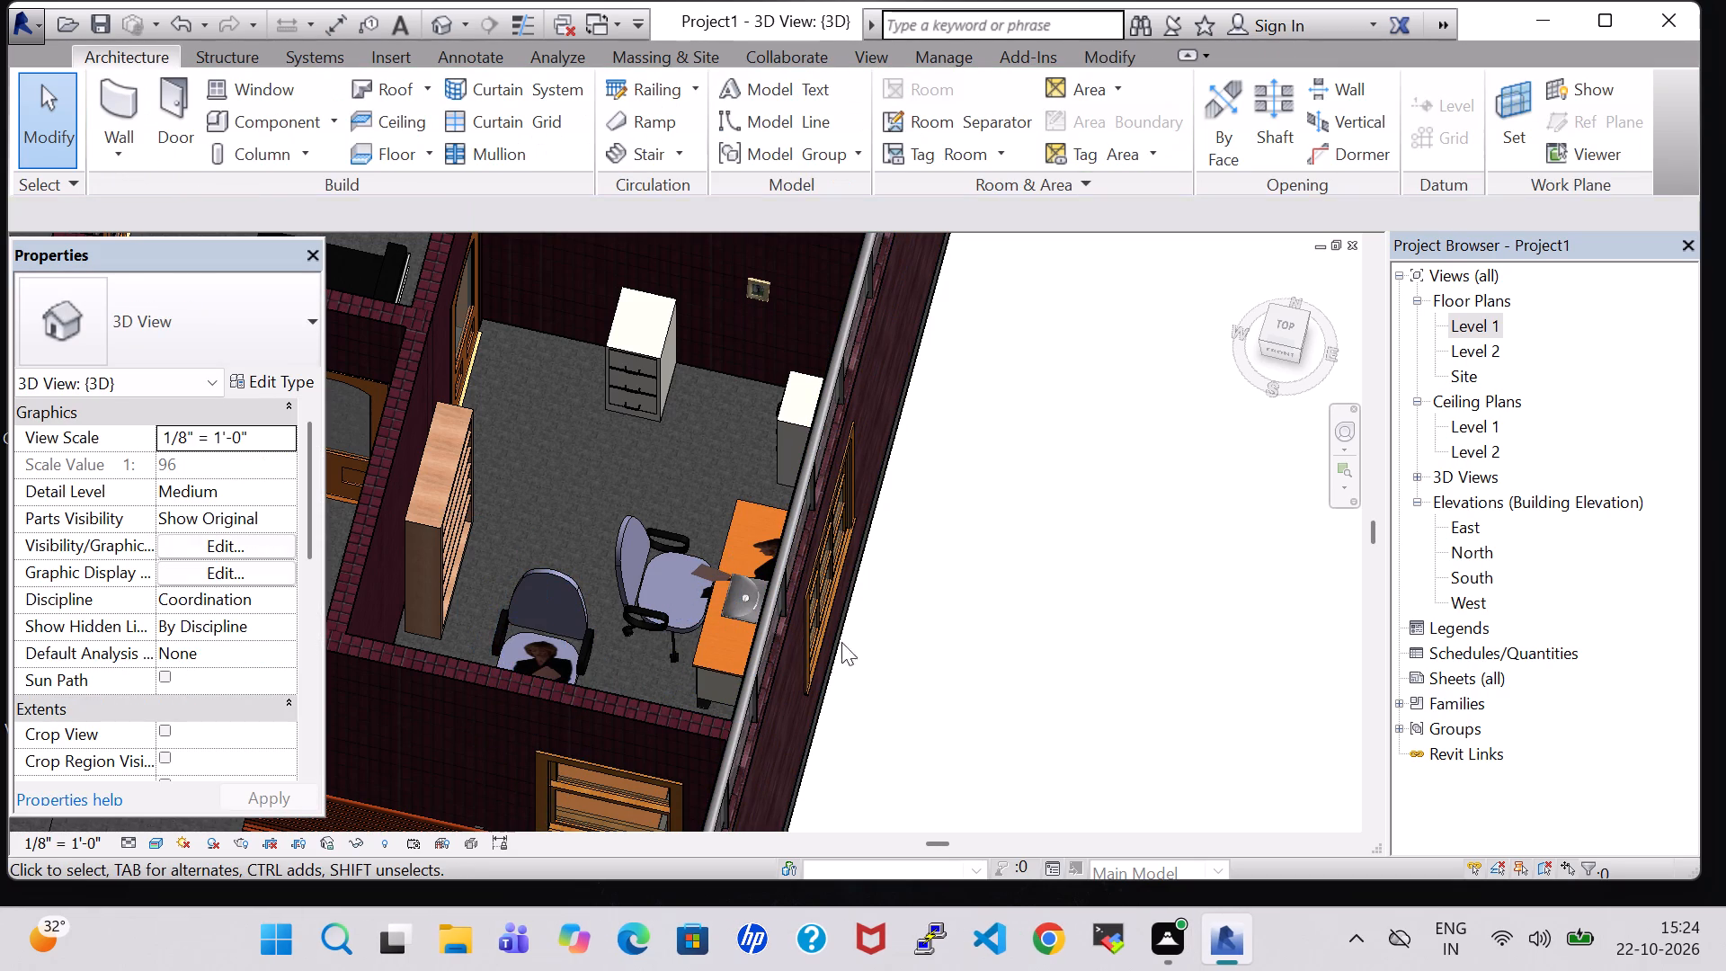
Delete both RPC Female Cynthia figures from the drawing room's executive chairs.
{"action": "left_click", "coordinate": [554, 661]}
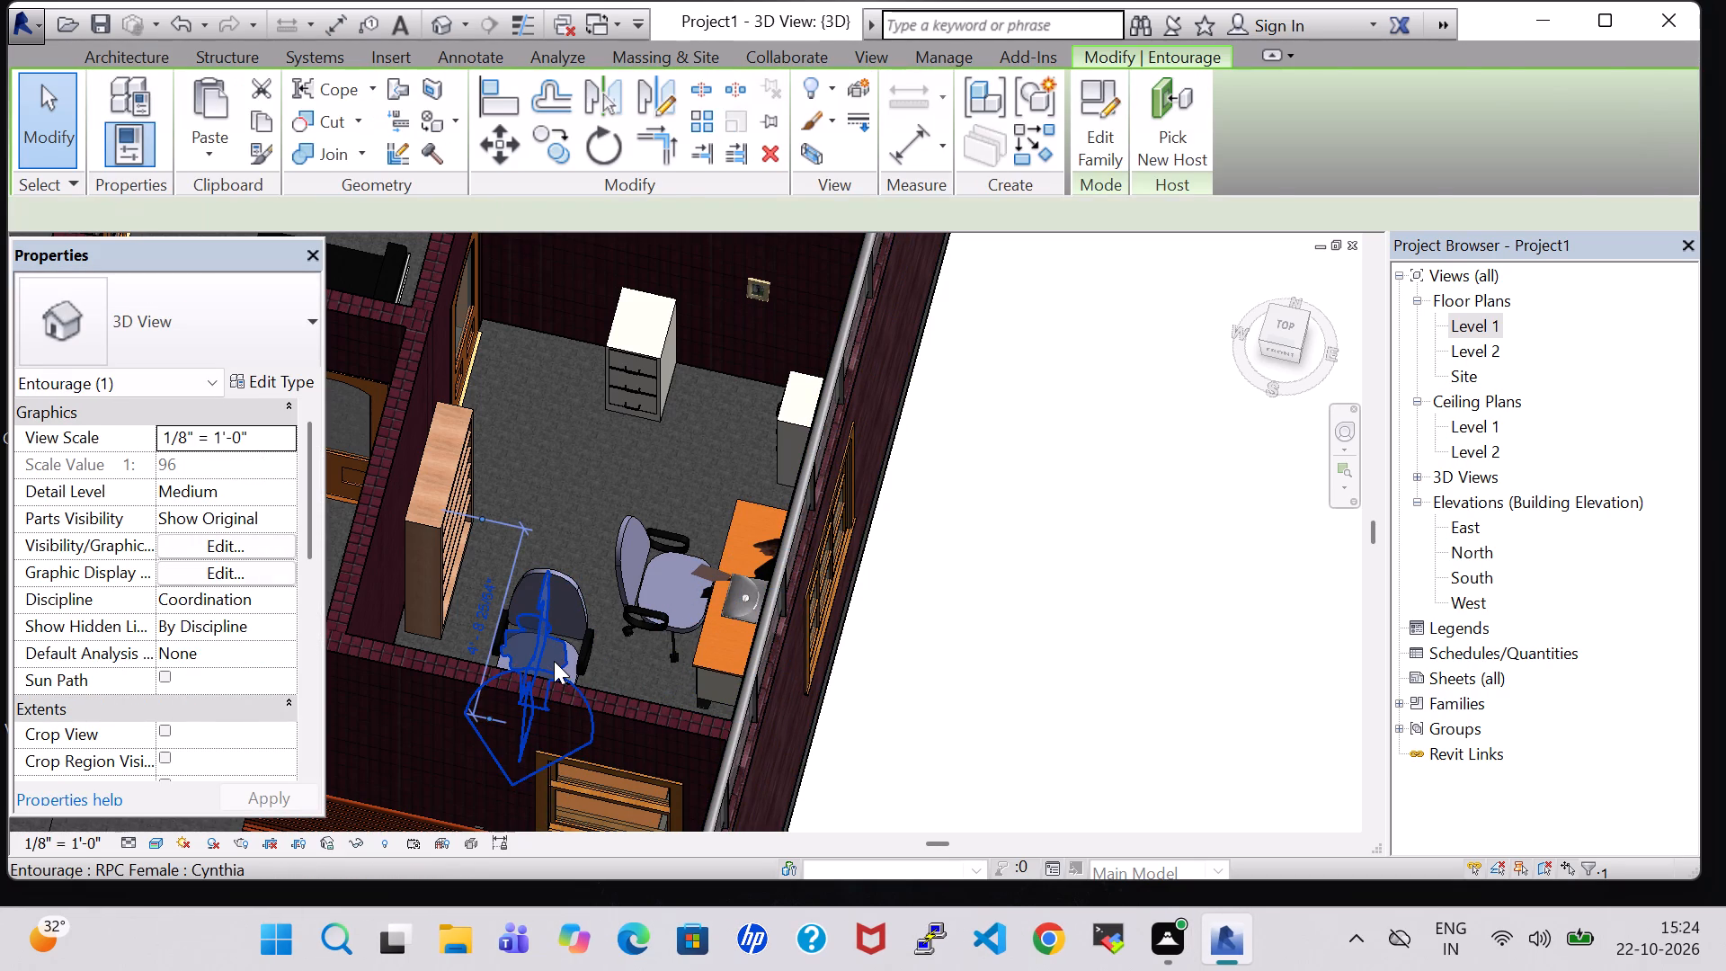
{"action": "key", "text": "Delete"}
{"action": "left_click", "coordinate": [747, 556]}
{"action": "key", "text": "Delete"}
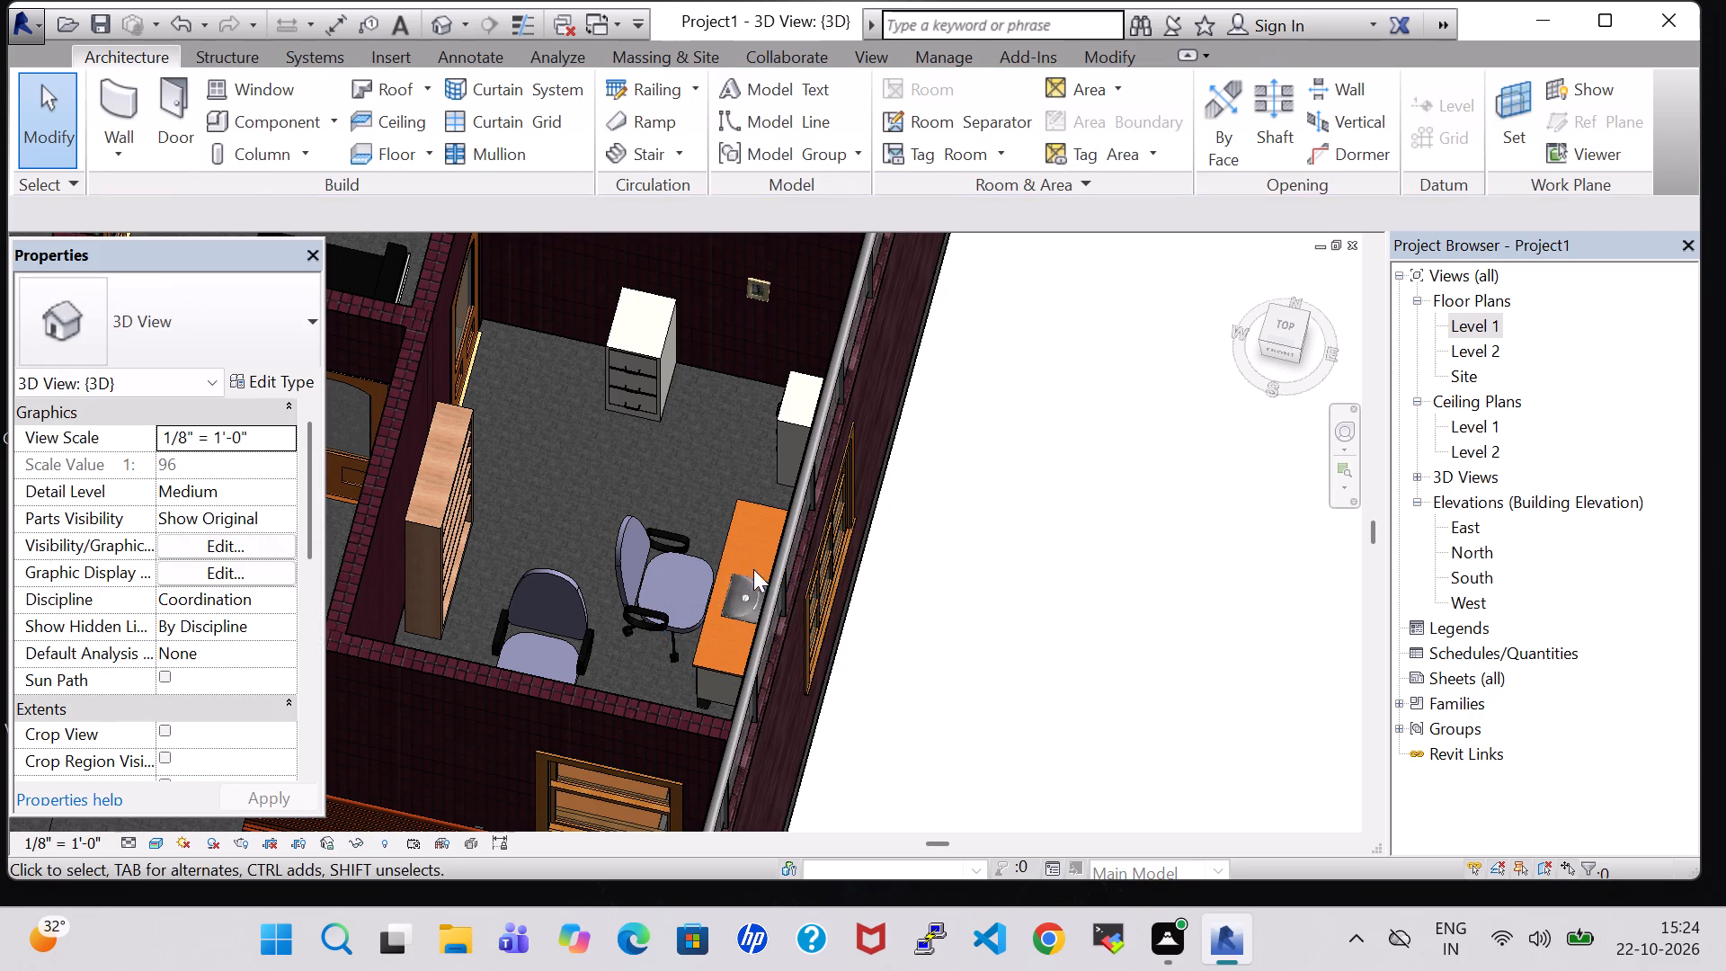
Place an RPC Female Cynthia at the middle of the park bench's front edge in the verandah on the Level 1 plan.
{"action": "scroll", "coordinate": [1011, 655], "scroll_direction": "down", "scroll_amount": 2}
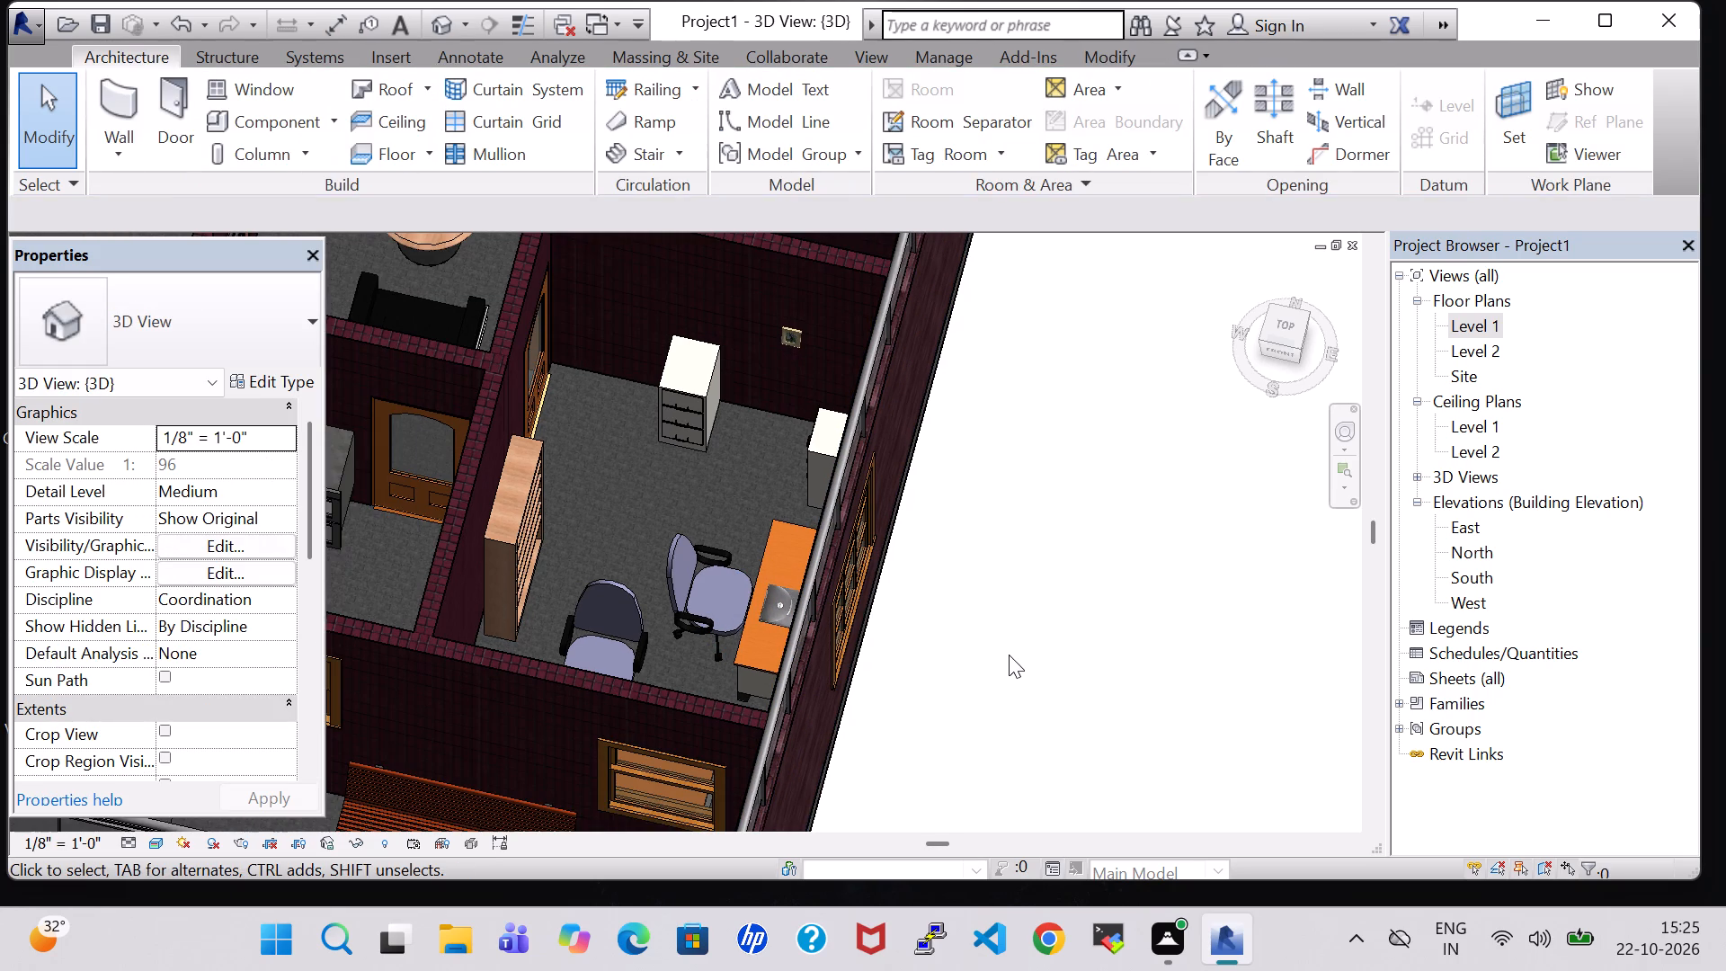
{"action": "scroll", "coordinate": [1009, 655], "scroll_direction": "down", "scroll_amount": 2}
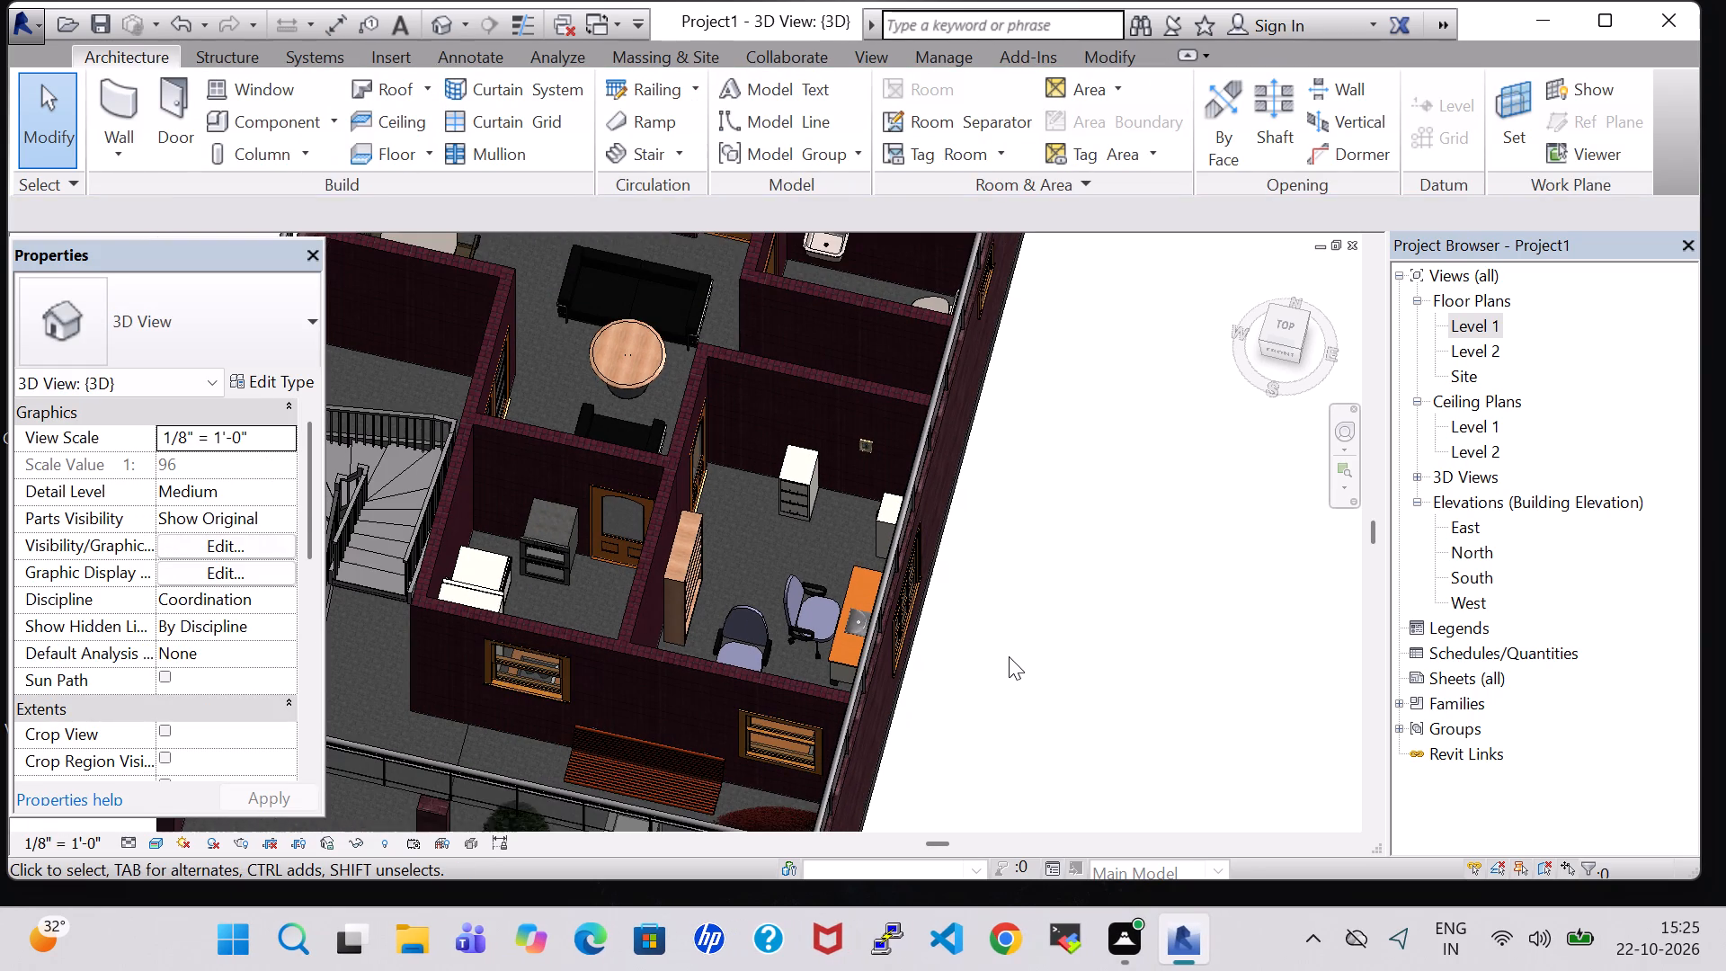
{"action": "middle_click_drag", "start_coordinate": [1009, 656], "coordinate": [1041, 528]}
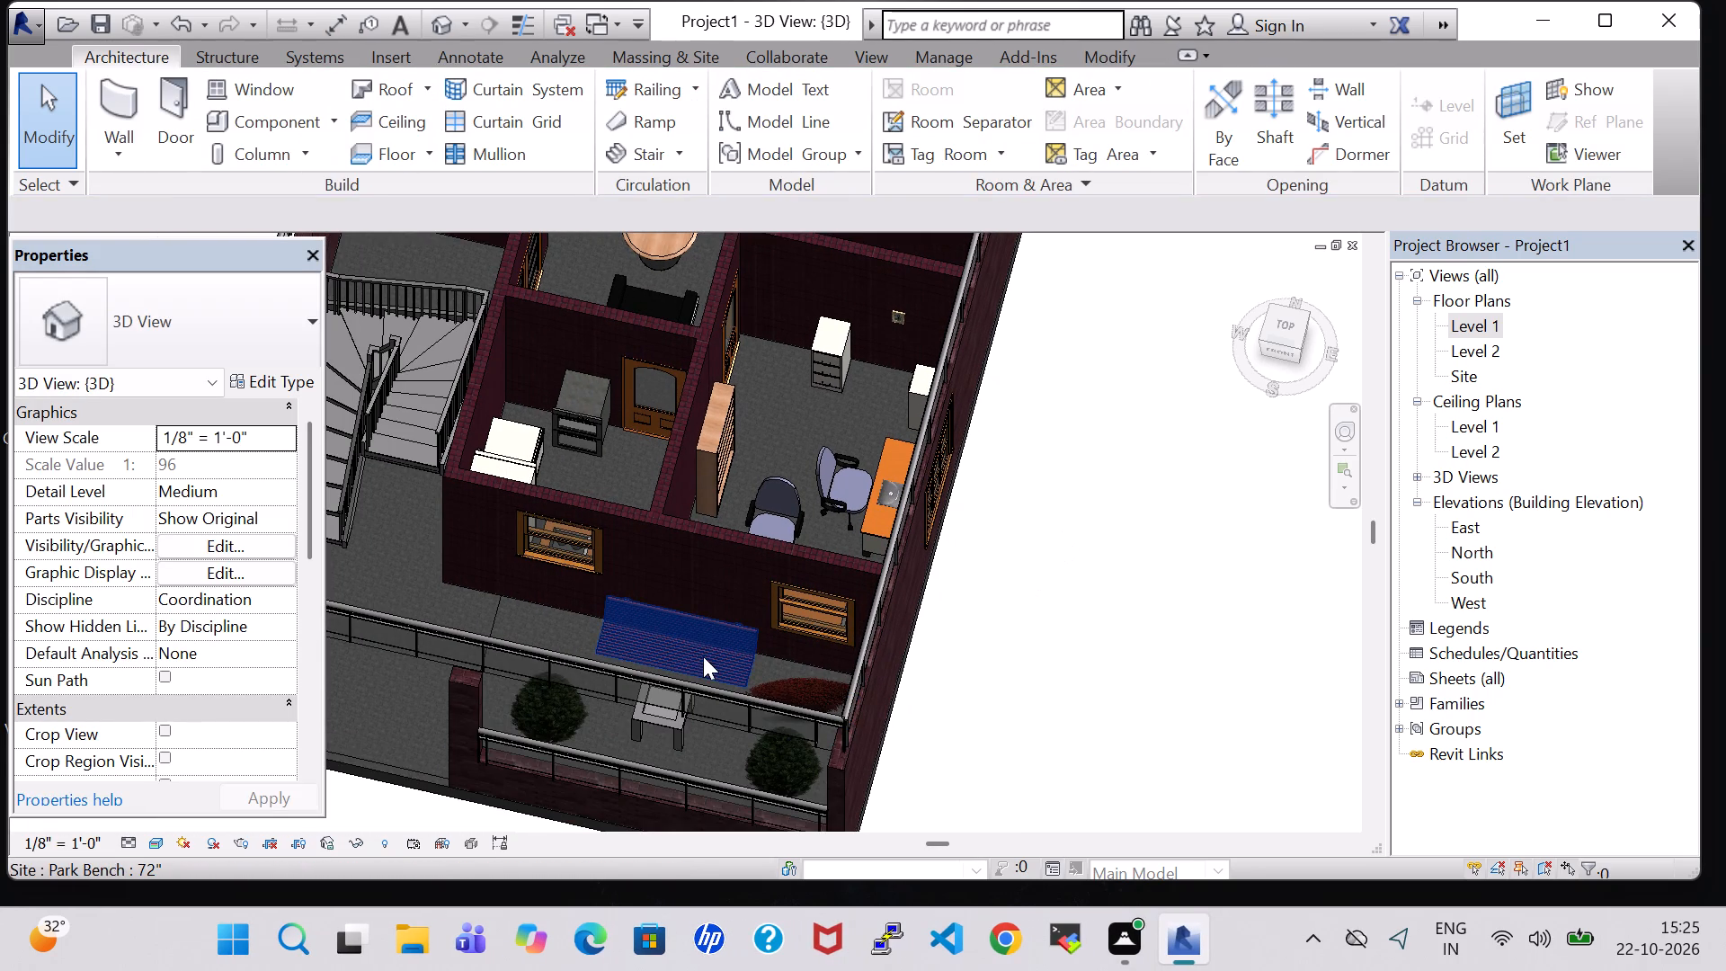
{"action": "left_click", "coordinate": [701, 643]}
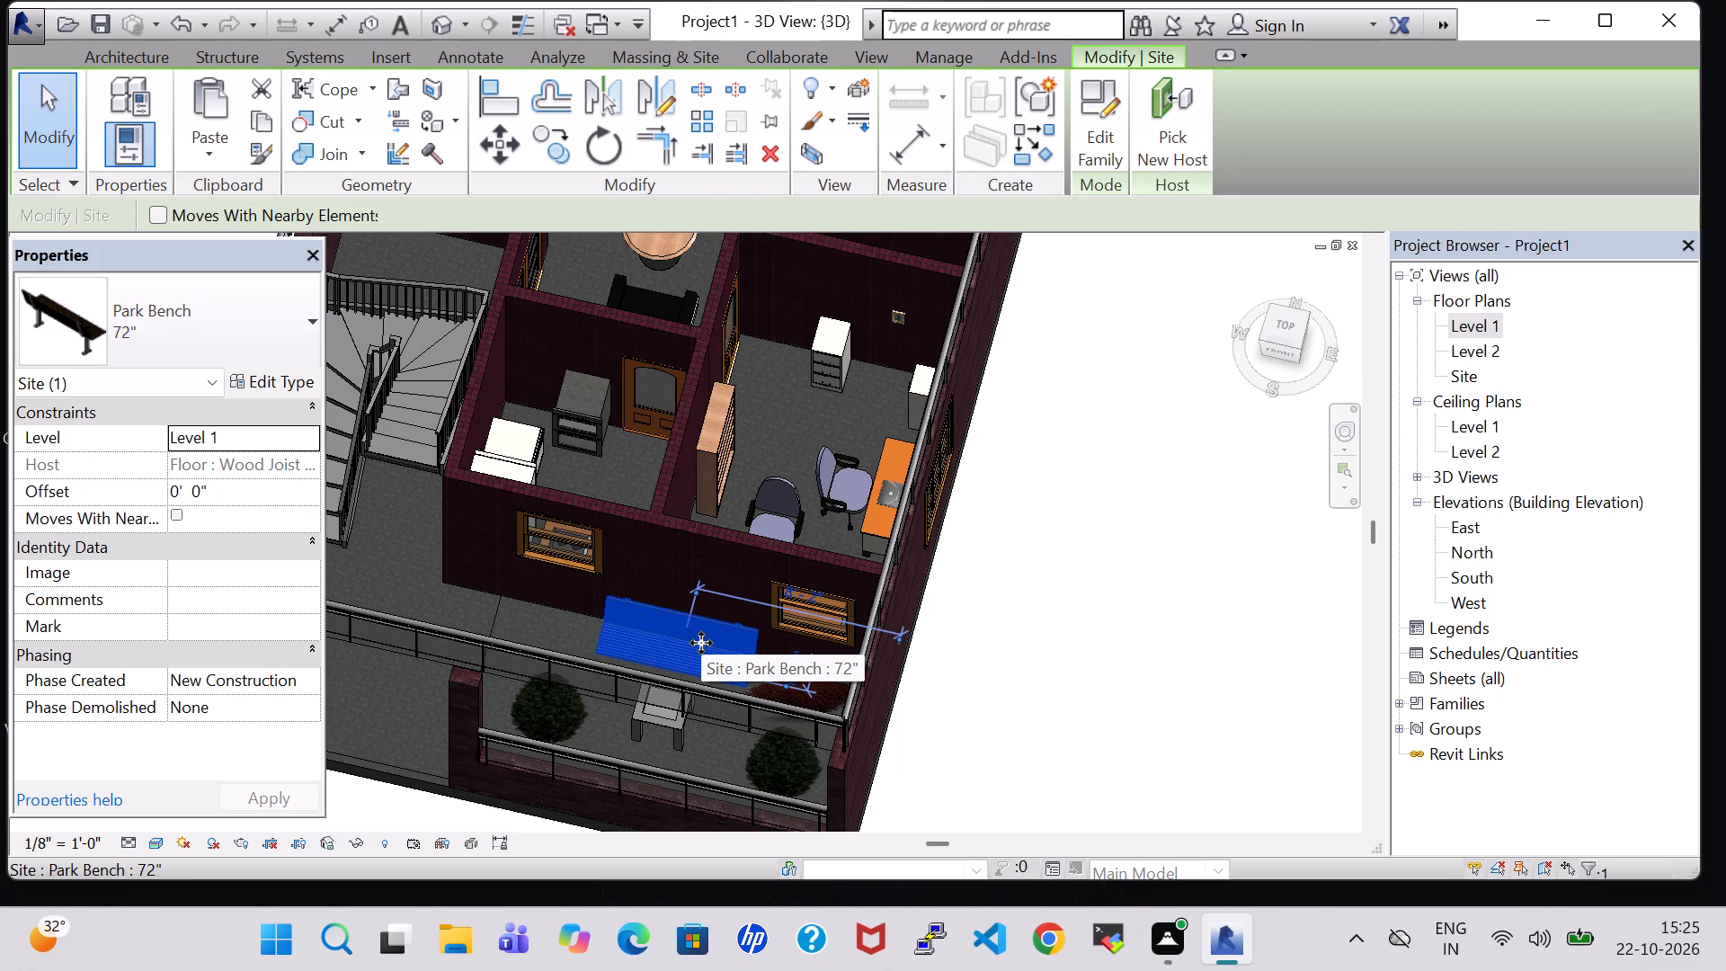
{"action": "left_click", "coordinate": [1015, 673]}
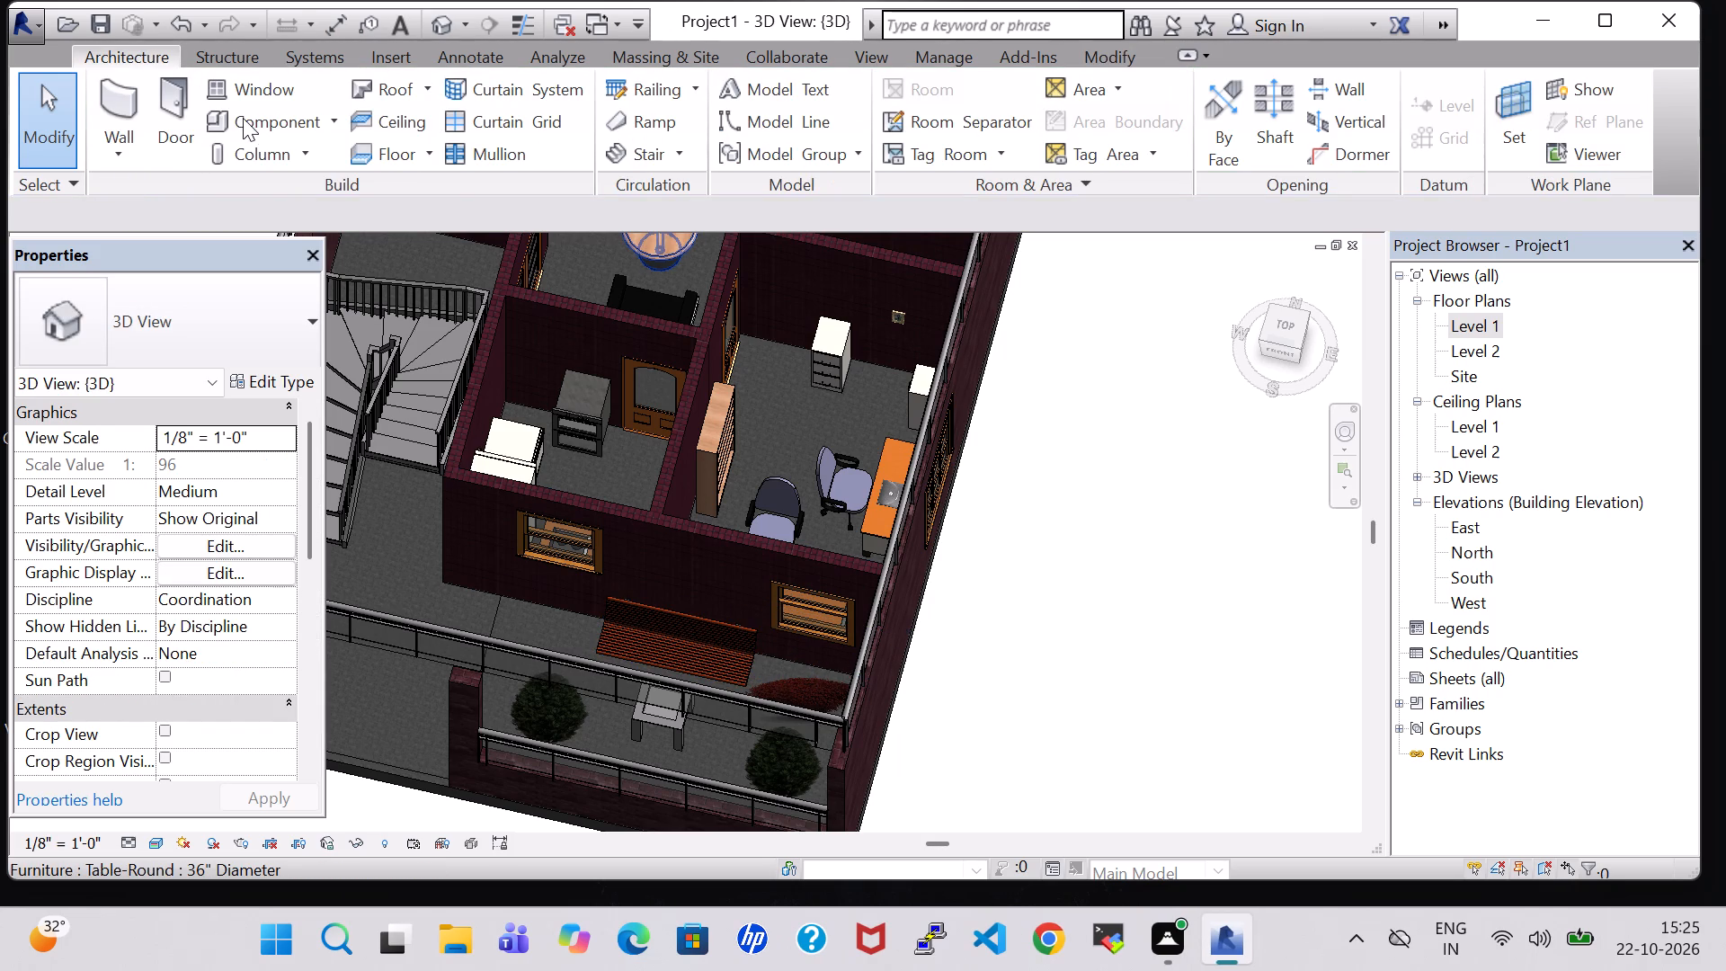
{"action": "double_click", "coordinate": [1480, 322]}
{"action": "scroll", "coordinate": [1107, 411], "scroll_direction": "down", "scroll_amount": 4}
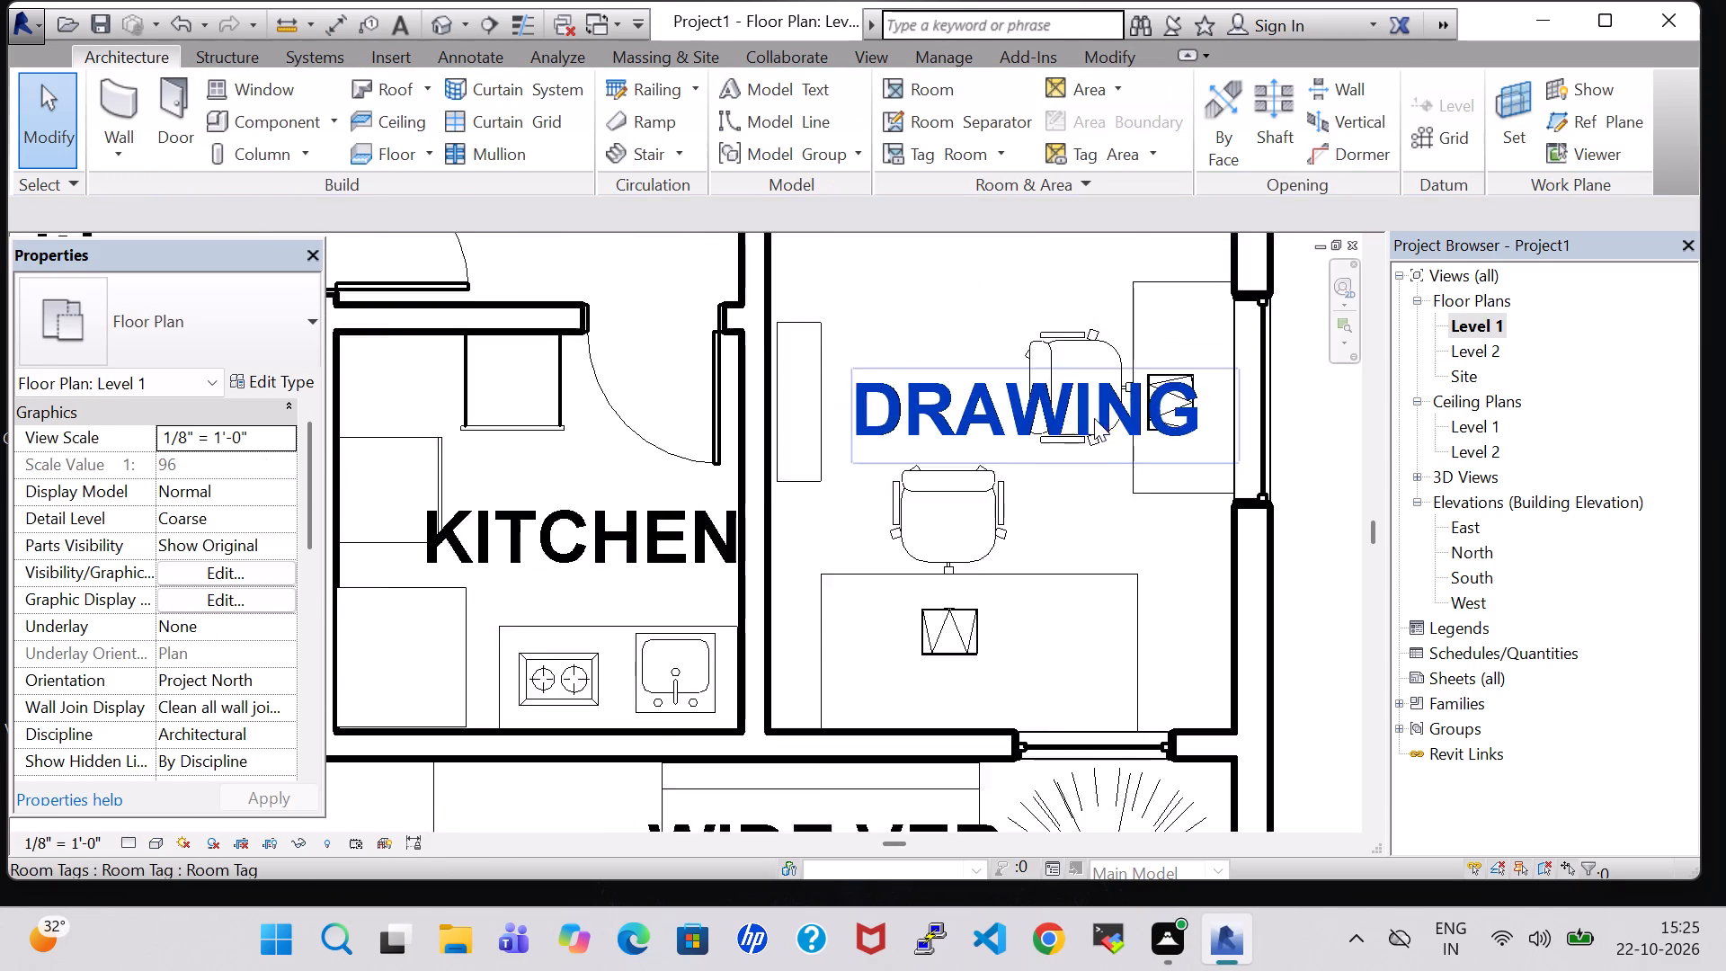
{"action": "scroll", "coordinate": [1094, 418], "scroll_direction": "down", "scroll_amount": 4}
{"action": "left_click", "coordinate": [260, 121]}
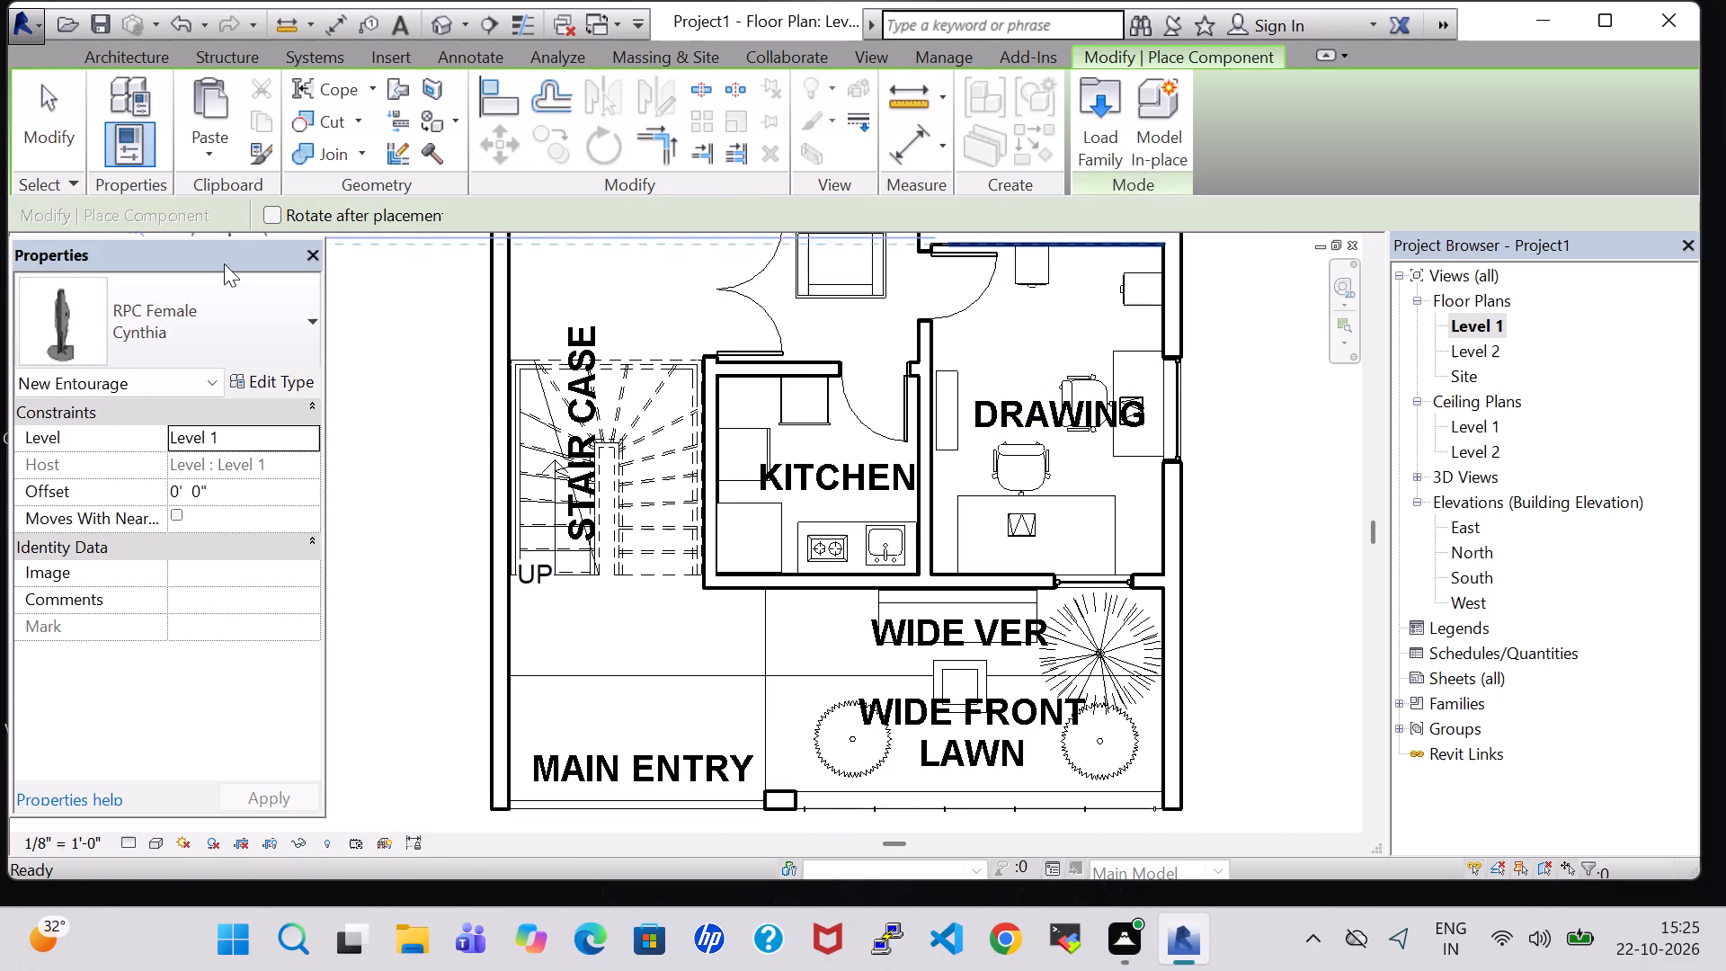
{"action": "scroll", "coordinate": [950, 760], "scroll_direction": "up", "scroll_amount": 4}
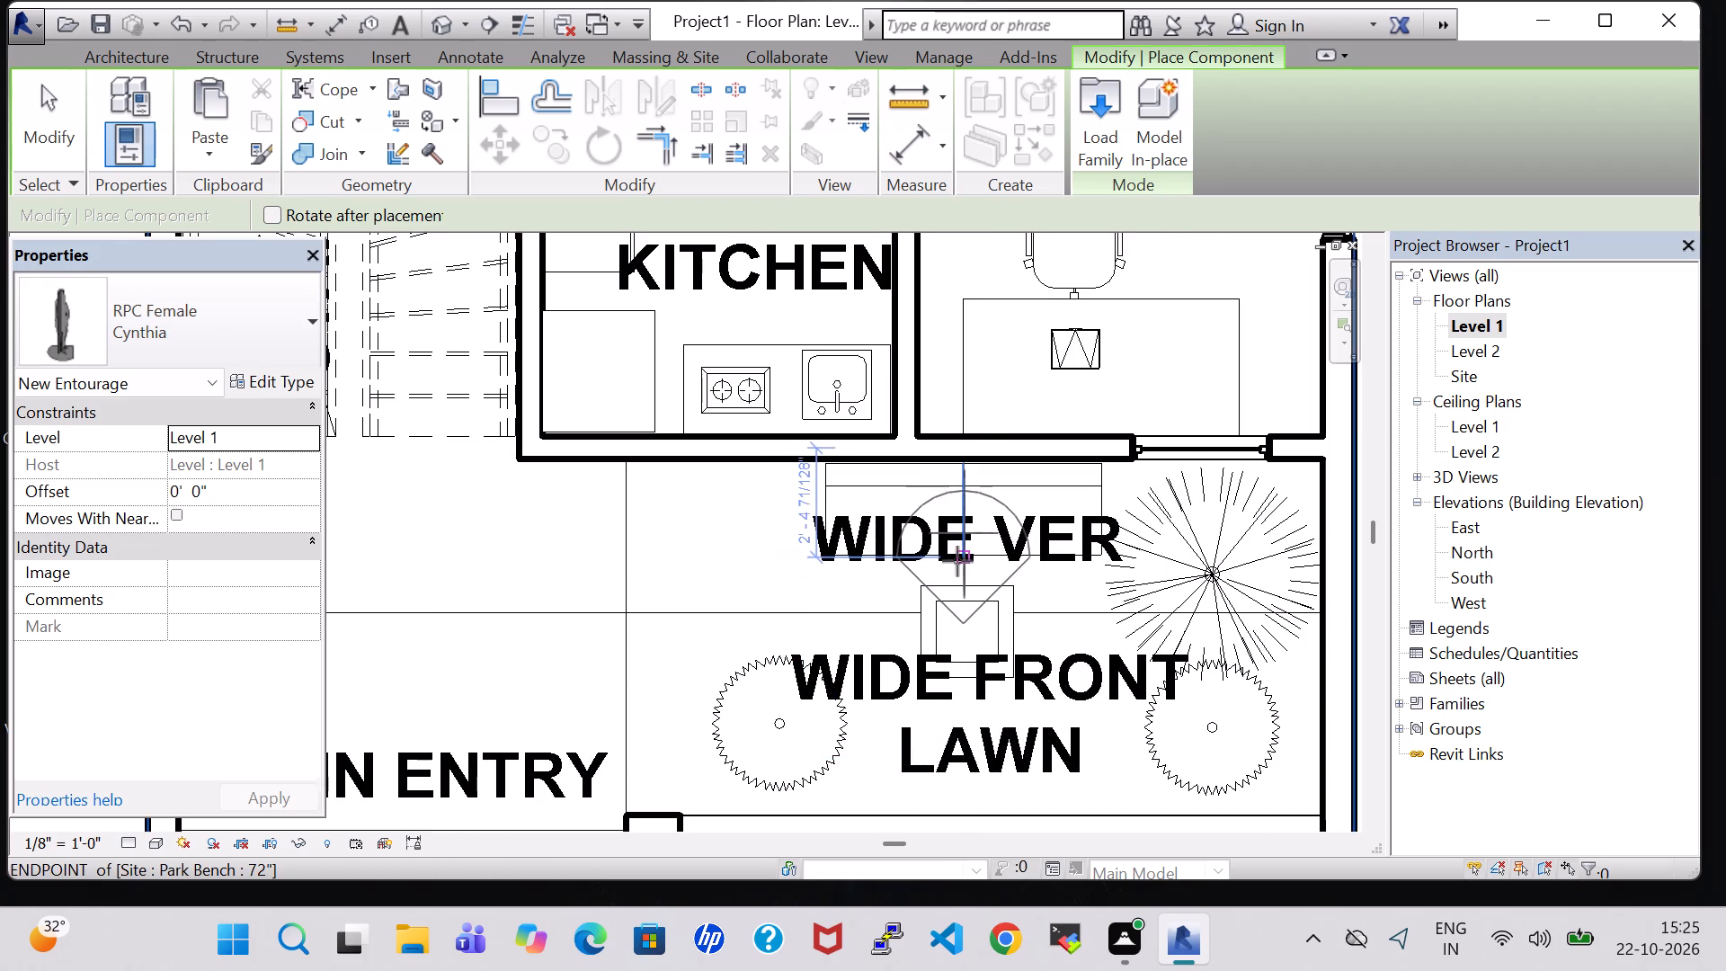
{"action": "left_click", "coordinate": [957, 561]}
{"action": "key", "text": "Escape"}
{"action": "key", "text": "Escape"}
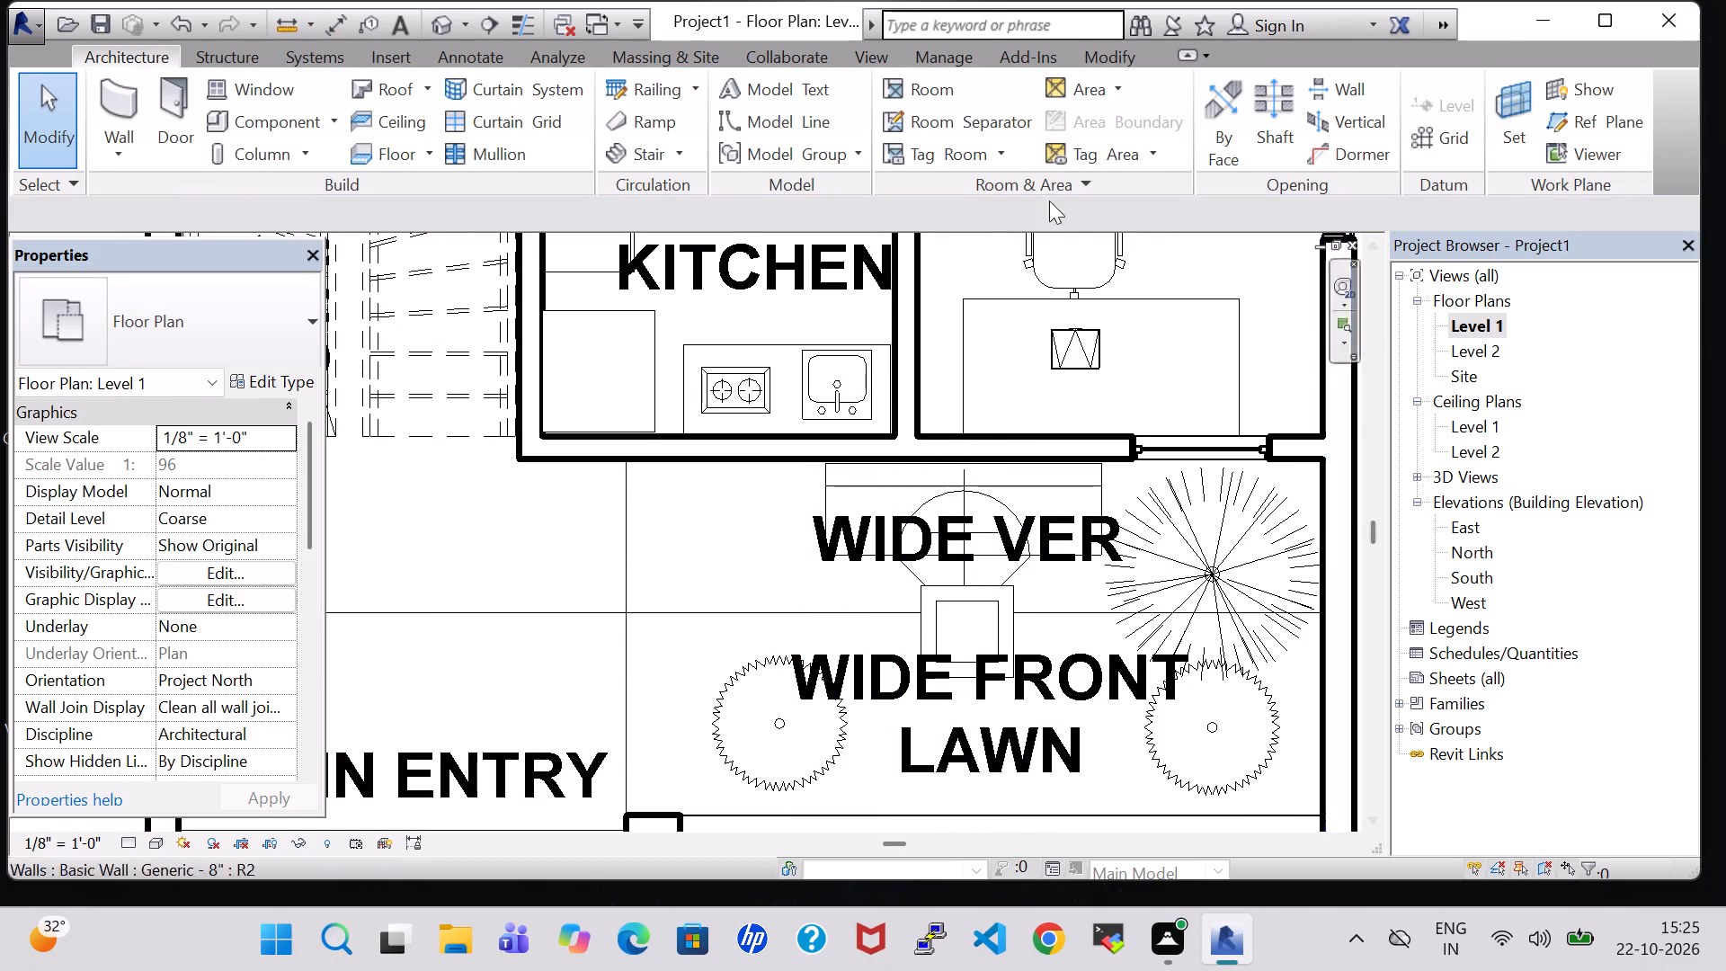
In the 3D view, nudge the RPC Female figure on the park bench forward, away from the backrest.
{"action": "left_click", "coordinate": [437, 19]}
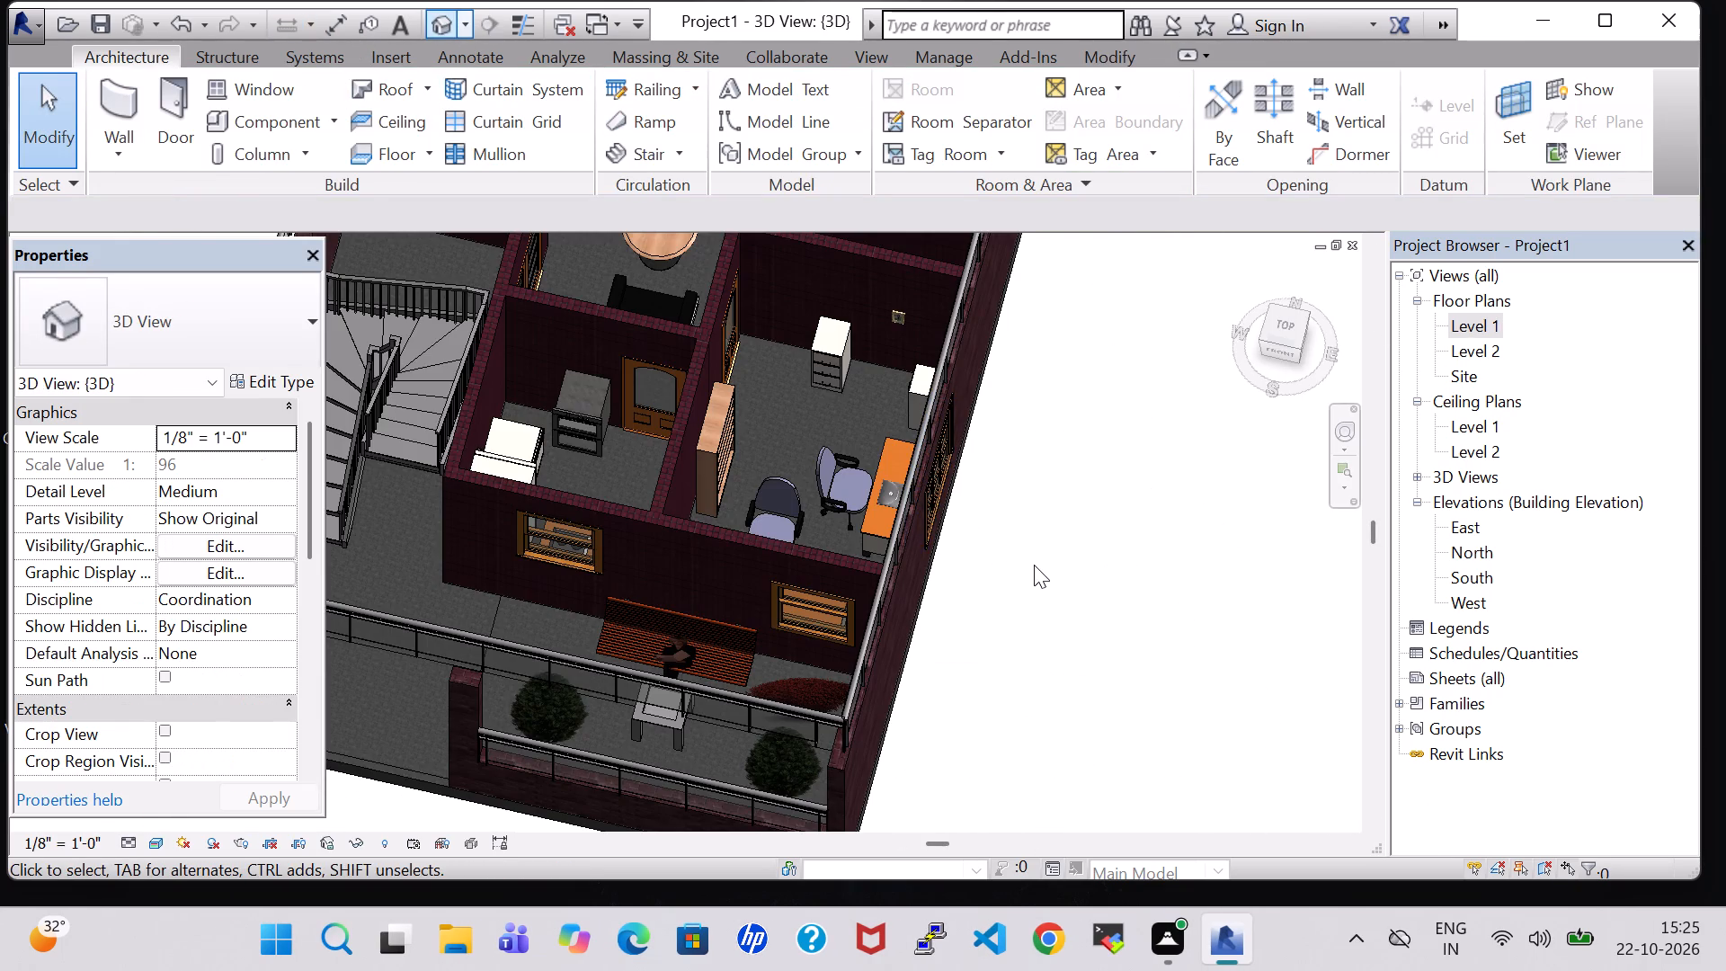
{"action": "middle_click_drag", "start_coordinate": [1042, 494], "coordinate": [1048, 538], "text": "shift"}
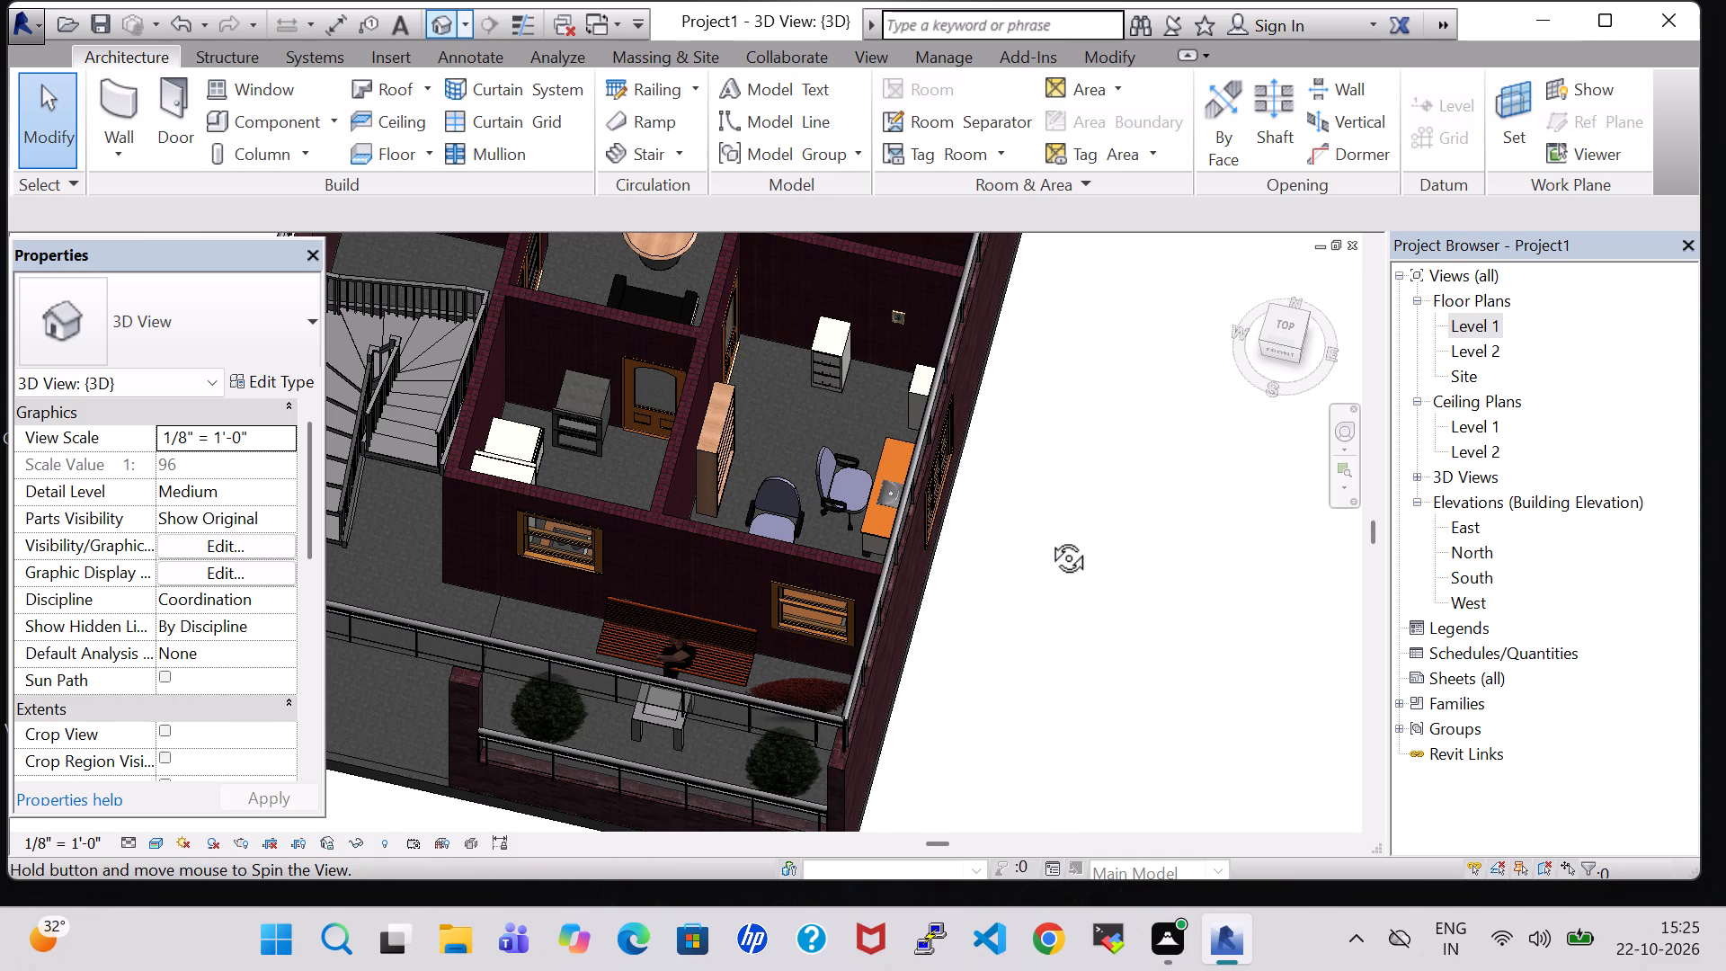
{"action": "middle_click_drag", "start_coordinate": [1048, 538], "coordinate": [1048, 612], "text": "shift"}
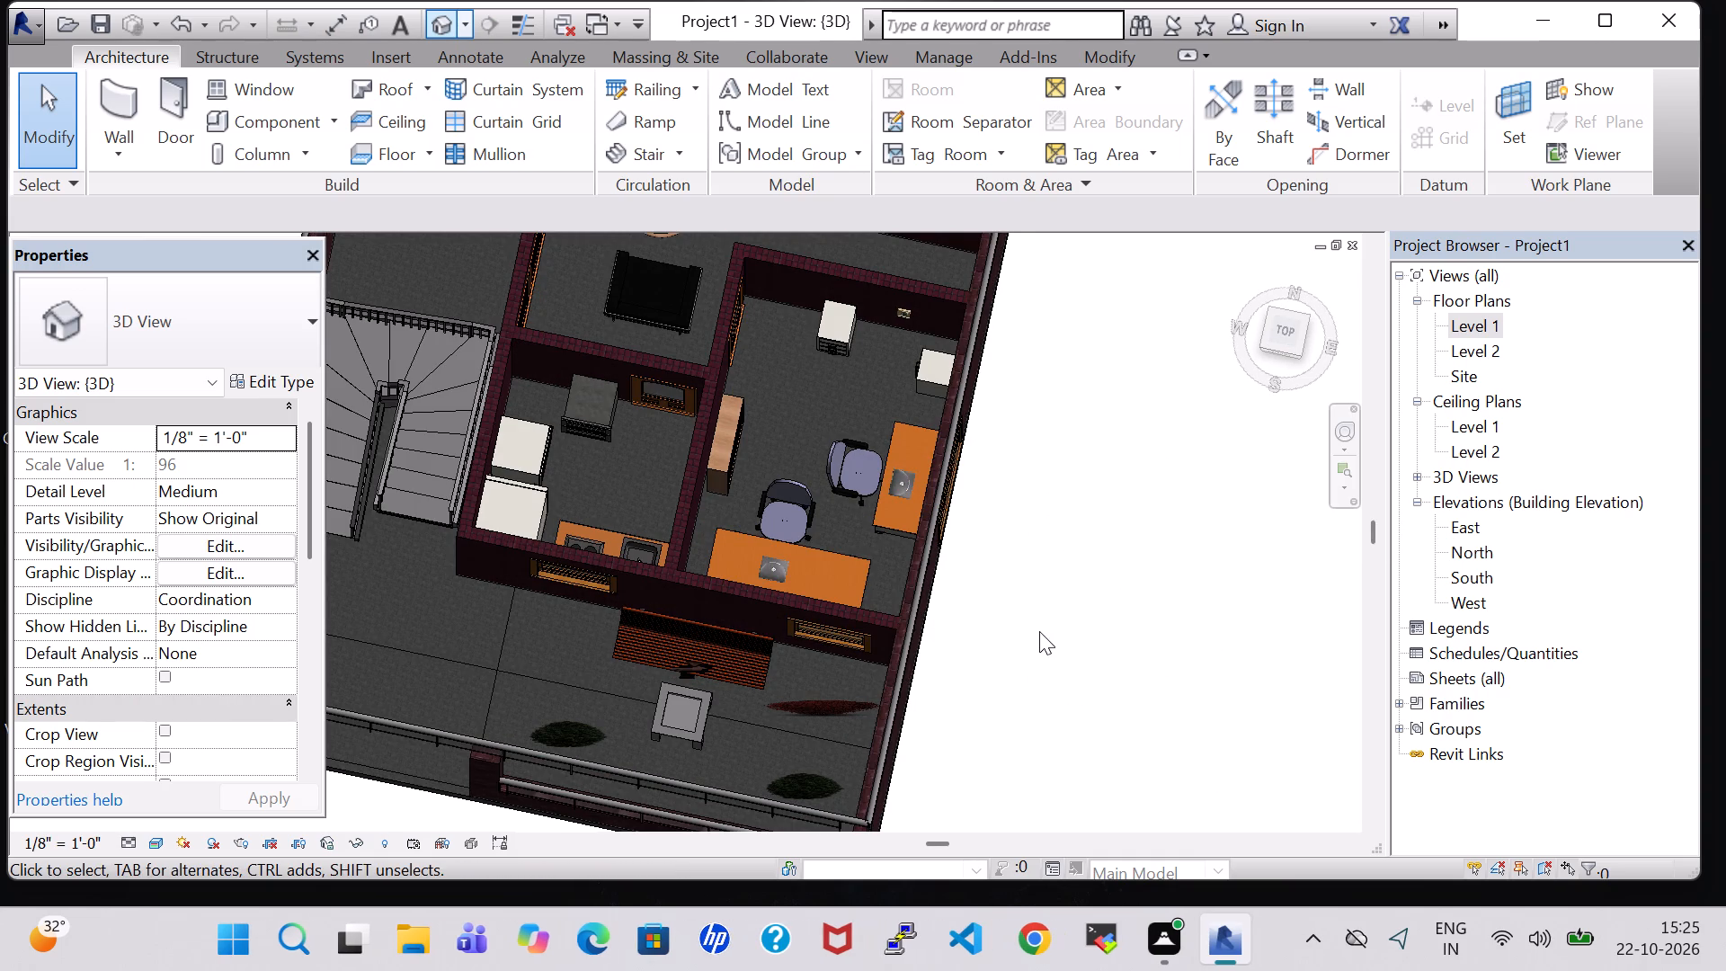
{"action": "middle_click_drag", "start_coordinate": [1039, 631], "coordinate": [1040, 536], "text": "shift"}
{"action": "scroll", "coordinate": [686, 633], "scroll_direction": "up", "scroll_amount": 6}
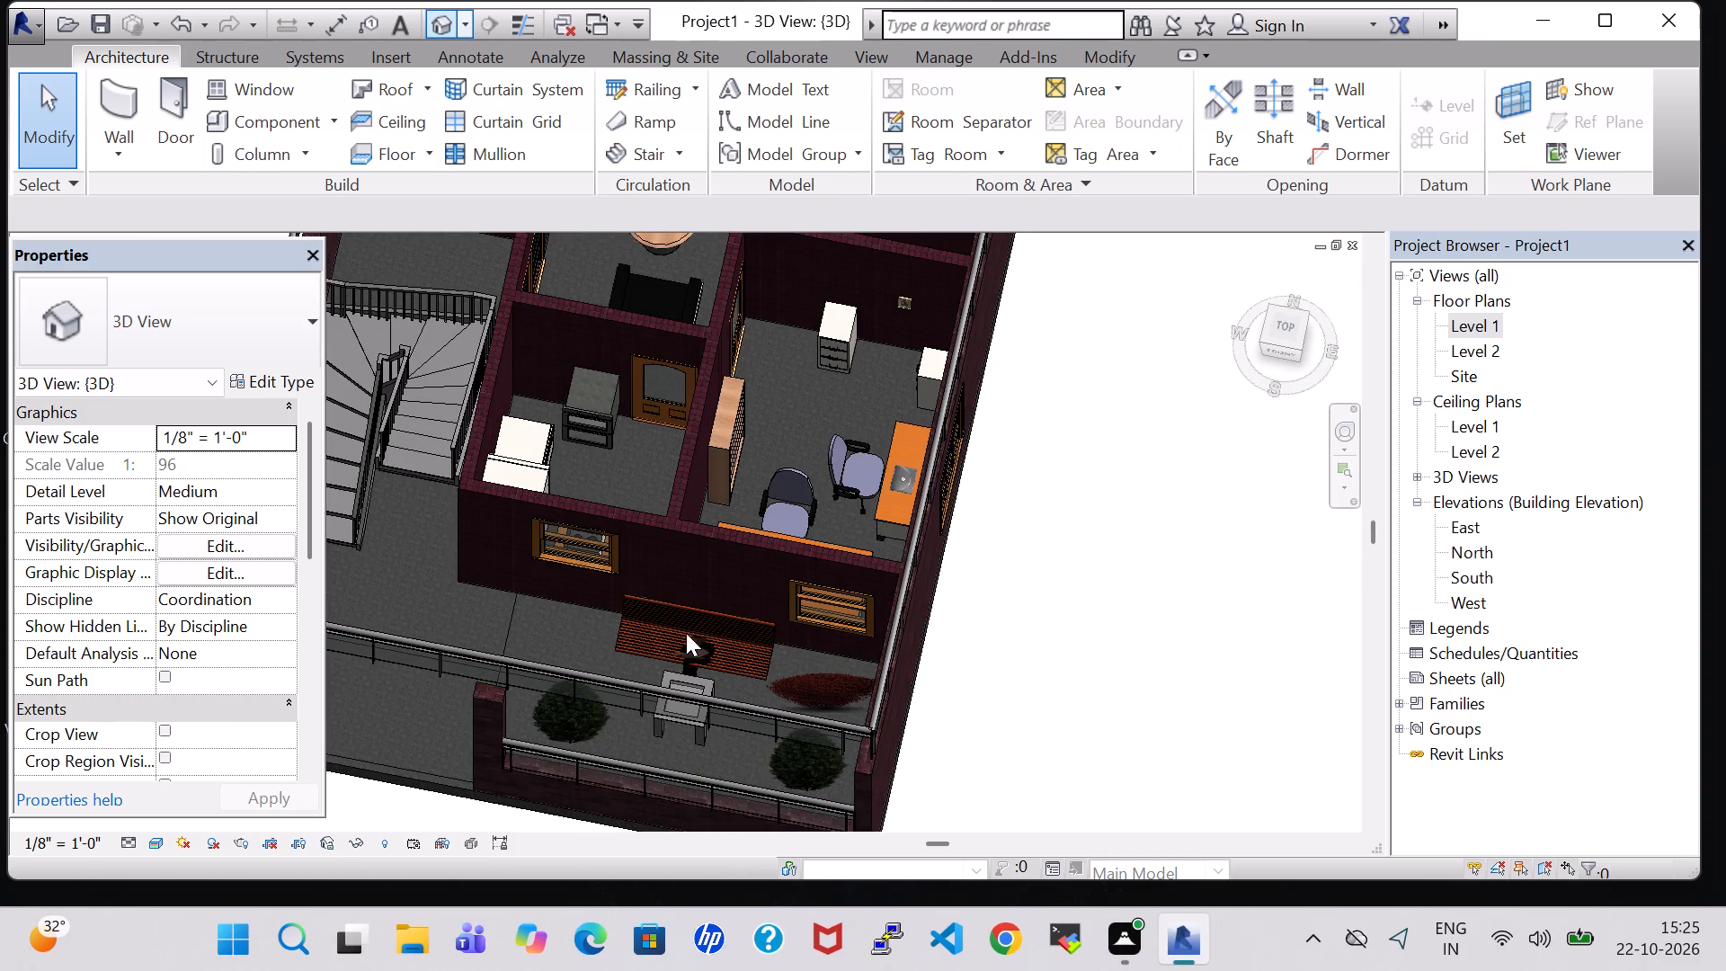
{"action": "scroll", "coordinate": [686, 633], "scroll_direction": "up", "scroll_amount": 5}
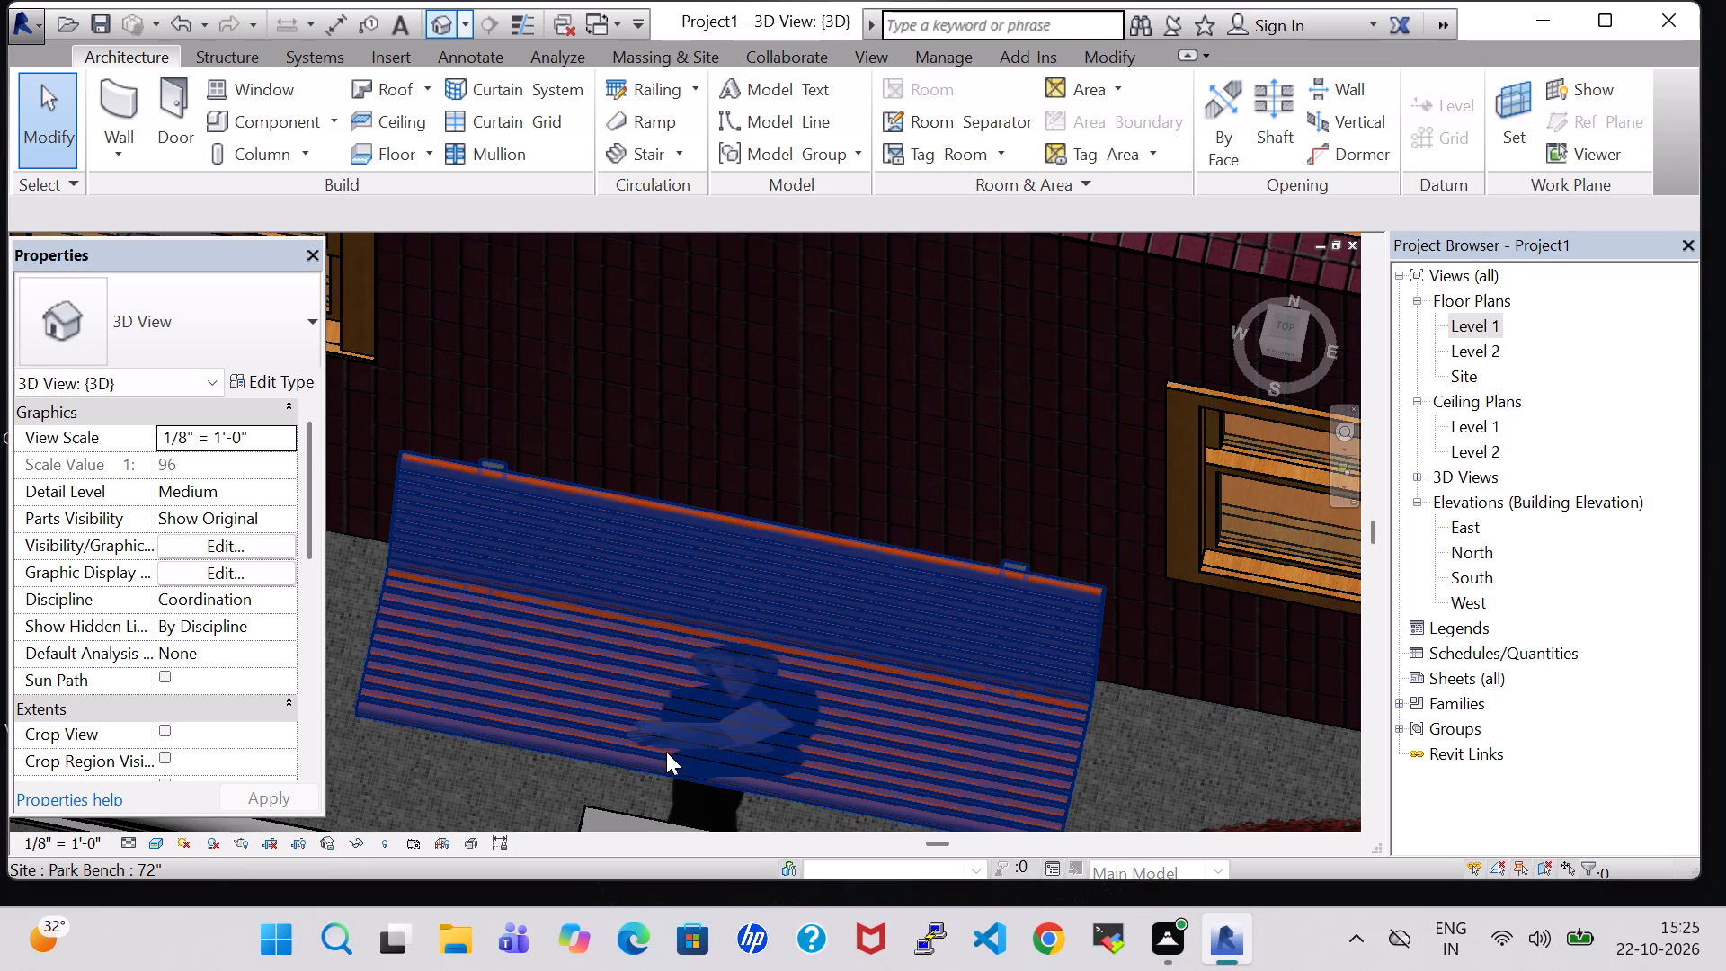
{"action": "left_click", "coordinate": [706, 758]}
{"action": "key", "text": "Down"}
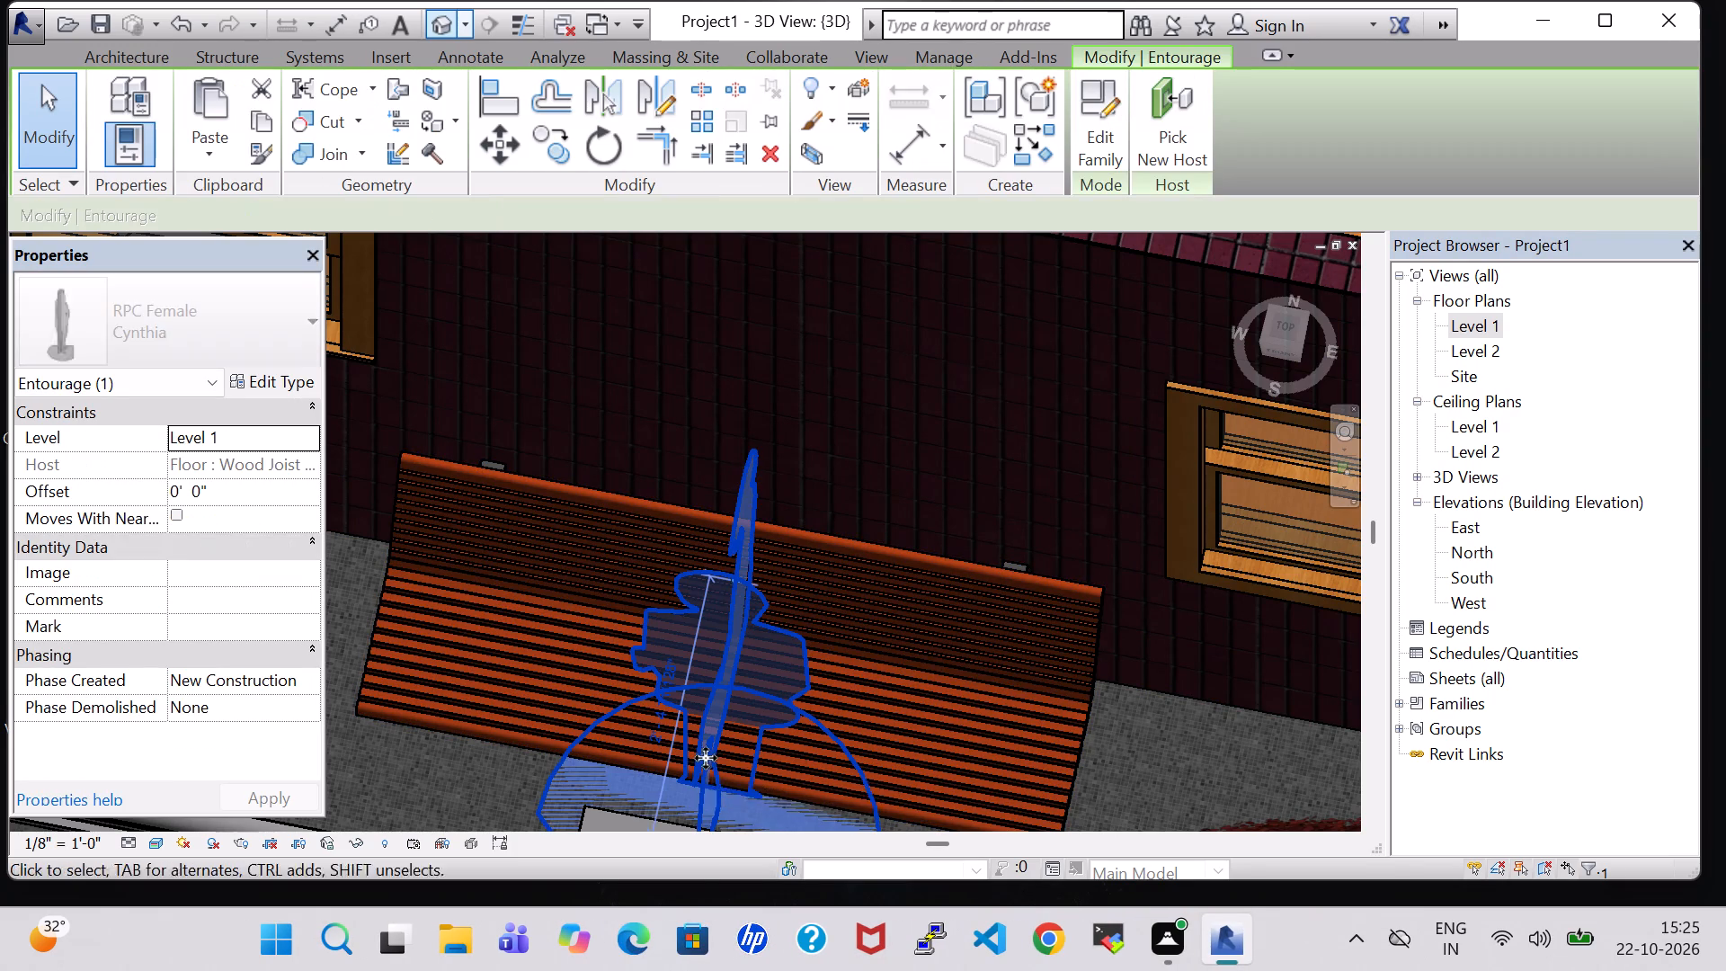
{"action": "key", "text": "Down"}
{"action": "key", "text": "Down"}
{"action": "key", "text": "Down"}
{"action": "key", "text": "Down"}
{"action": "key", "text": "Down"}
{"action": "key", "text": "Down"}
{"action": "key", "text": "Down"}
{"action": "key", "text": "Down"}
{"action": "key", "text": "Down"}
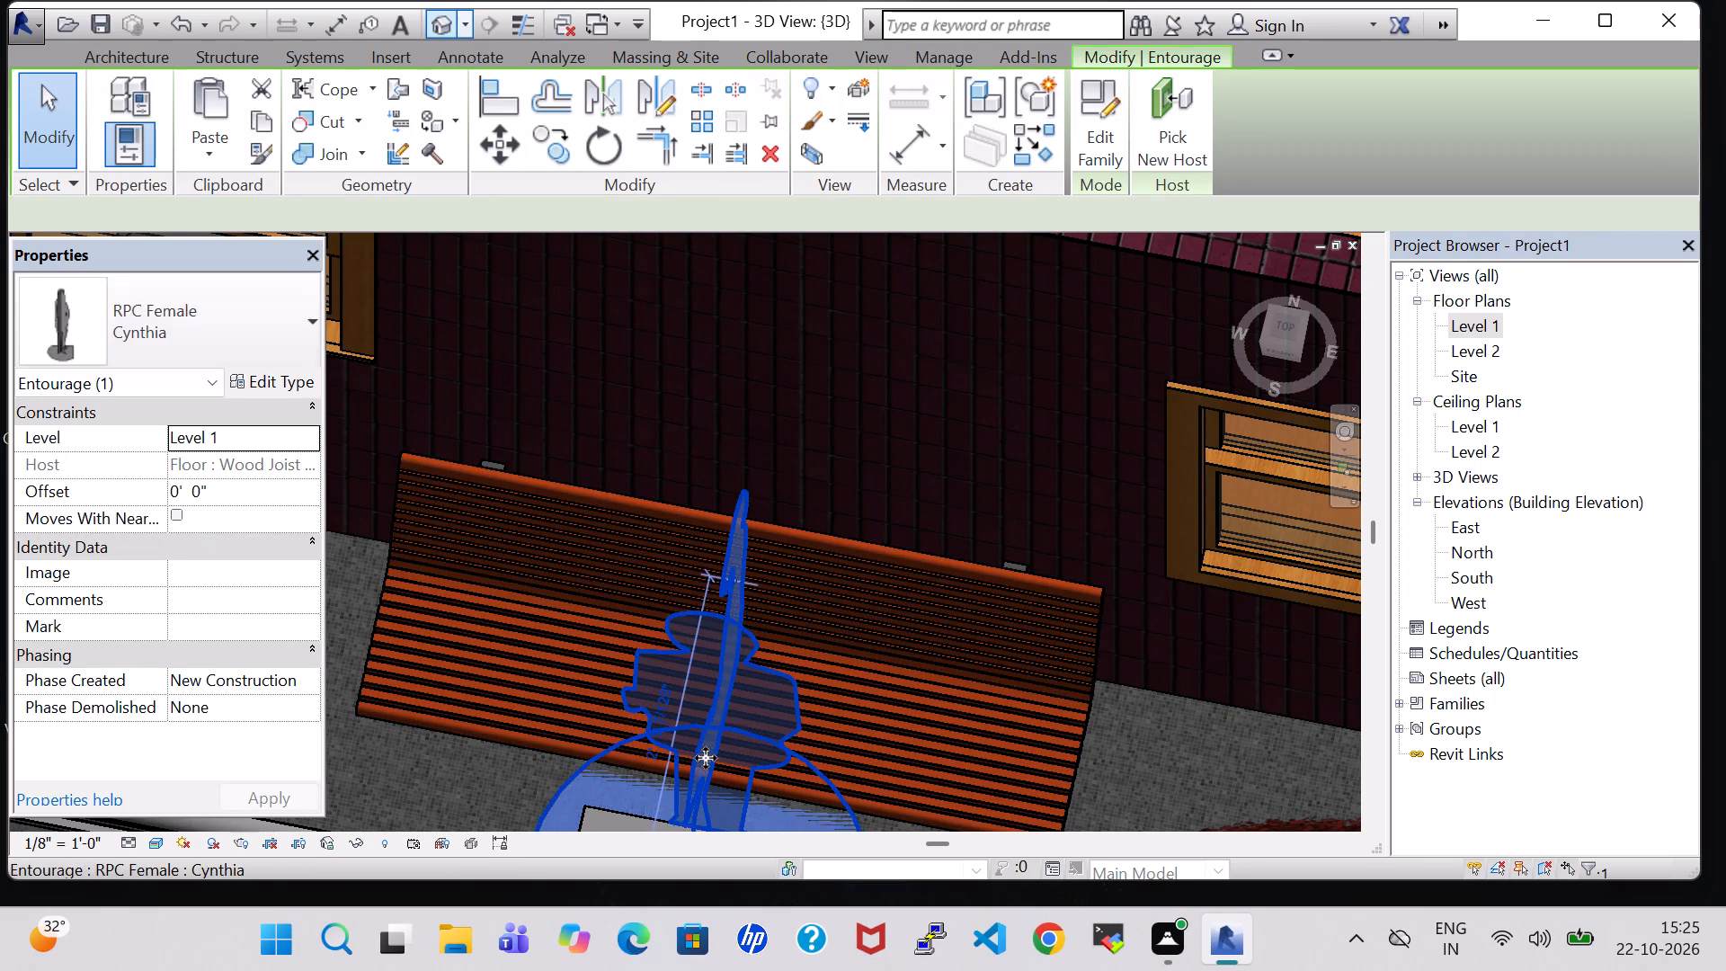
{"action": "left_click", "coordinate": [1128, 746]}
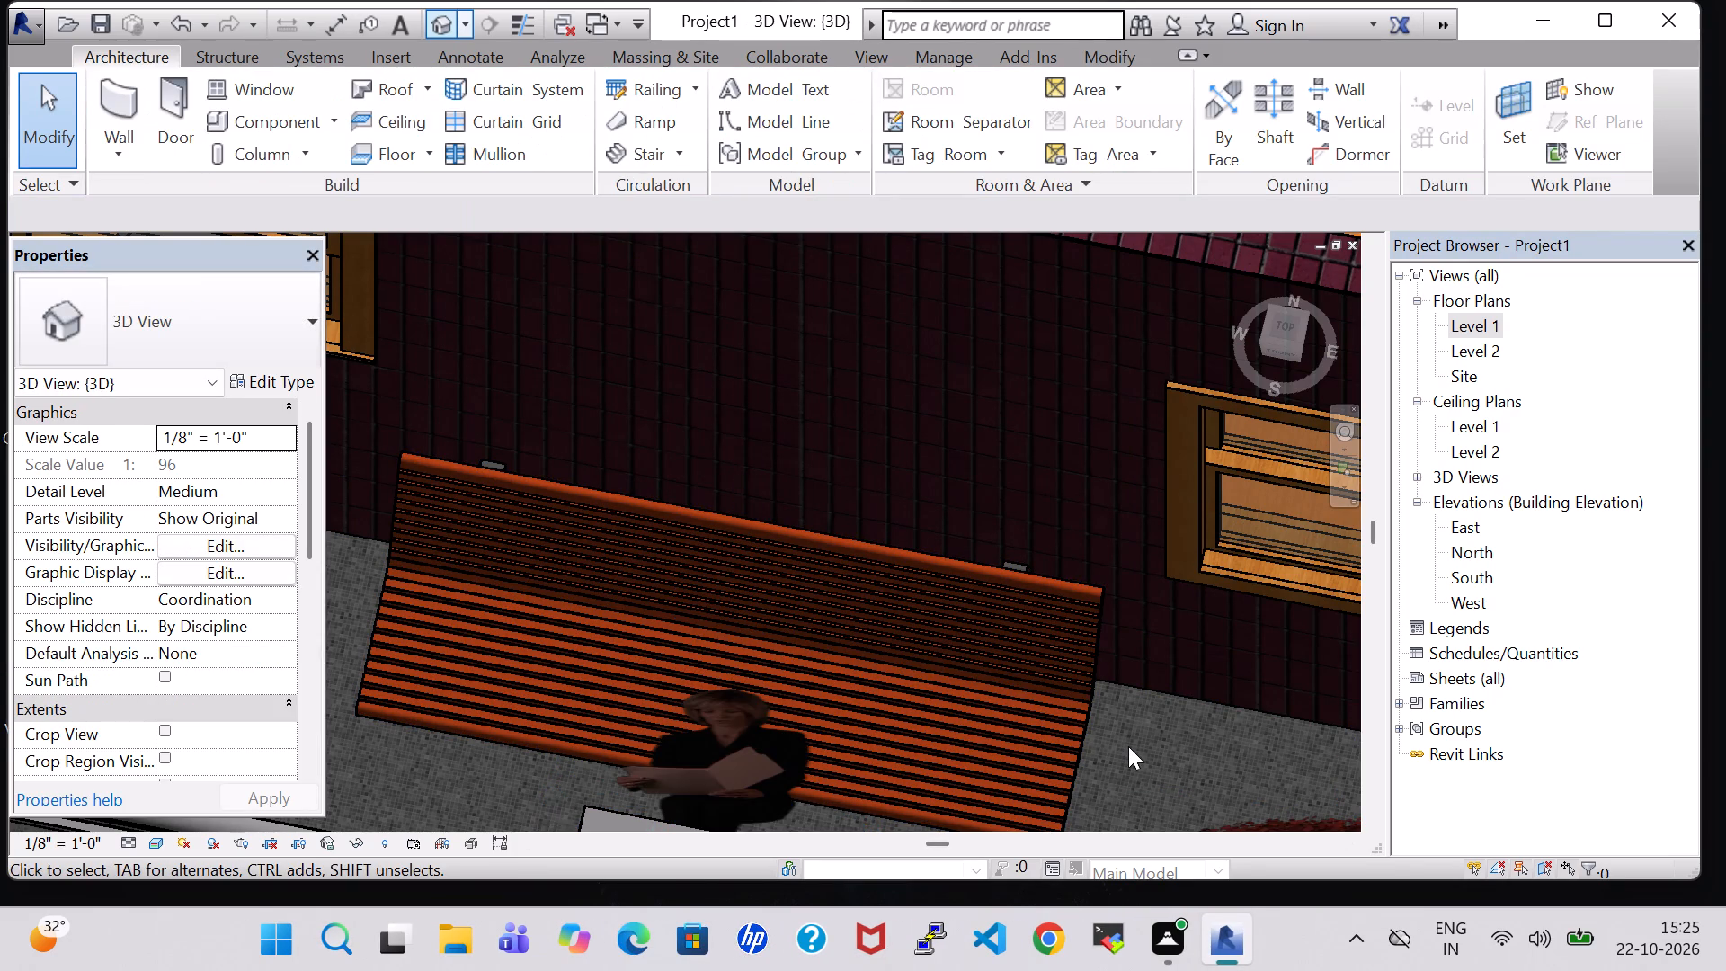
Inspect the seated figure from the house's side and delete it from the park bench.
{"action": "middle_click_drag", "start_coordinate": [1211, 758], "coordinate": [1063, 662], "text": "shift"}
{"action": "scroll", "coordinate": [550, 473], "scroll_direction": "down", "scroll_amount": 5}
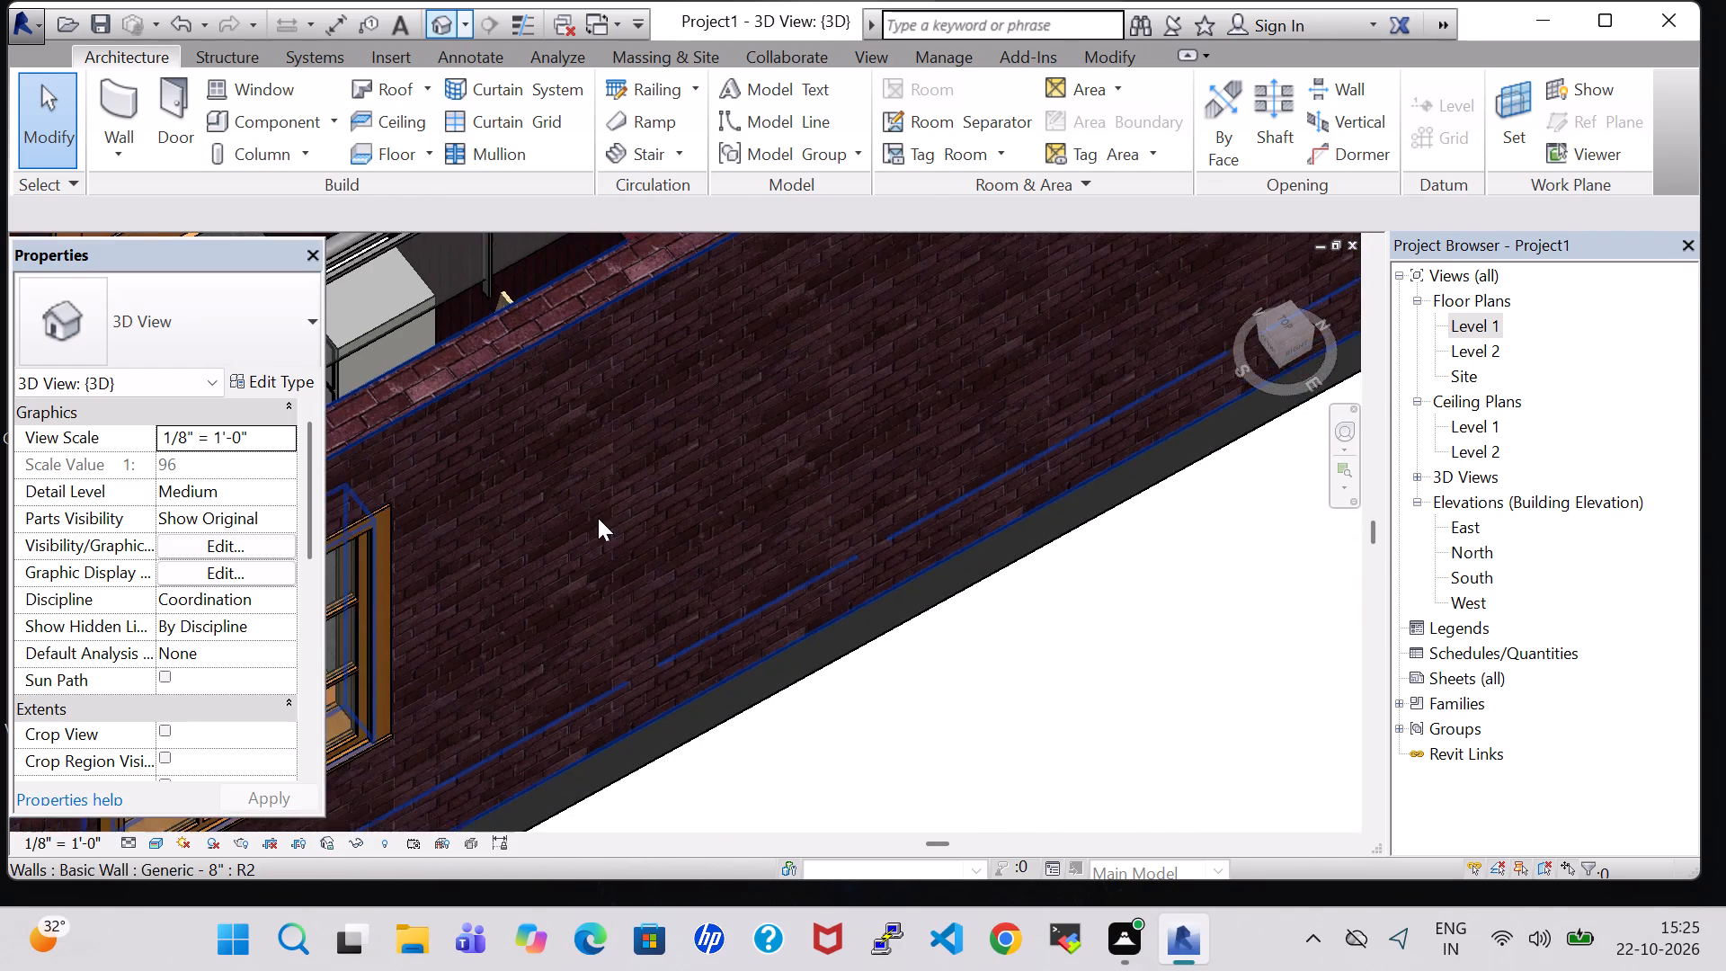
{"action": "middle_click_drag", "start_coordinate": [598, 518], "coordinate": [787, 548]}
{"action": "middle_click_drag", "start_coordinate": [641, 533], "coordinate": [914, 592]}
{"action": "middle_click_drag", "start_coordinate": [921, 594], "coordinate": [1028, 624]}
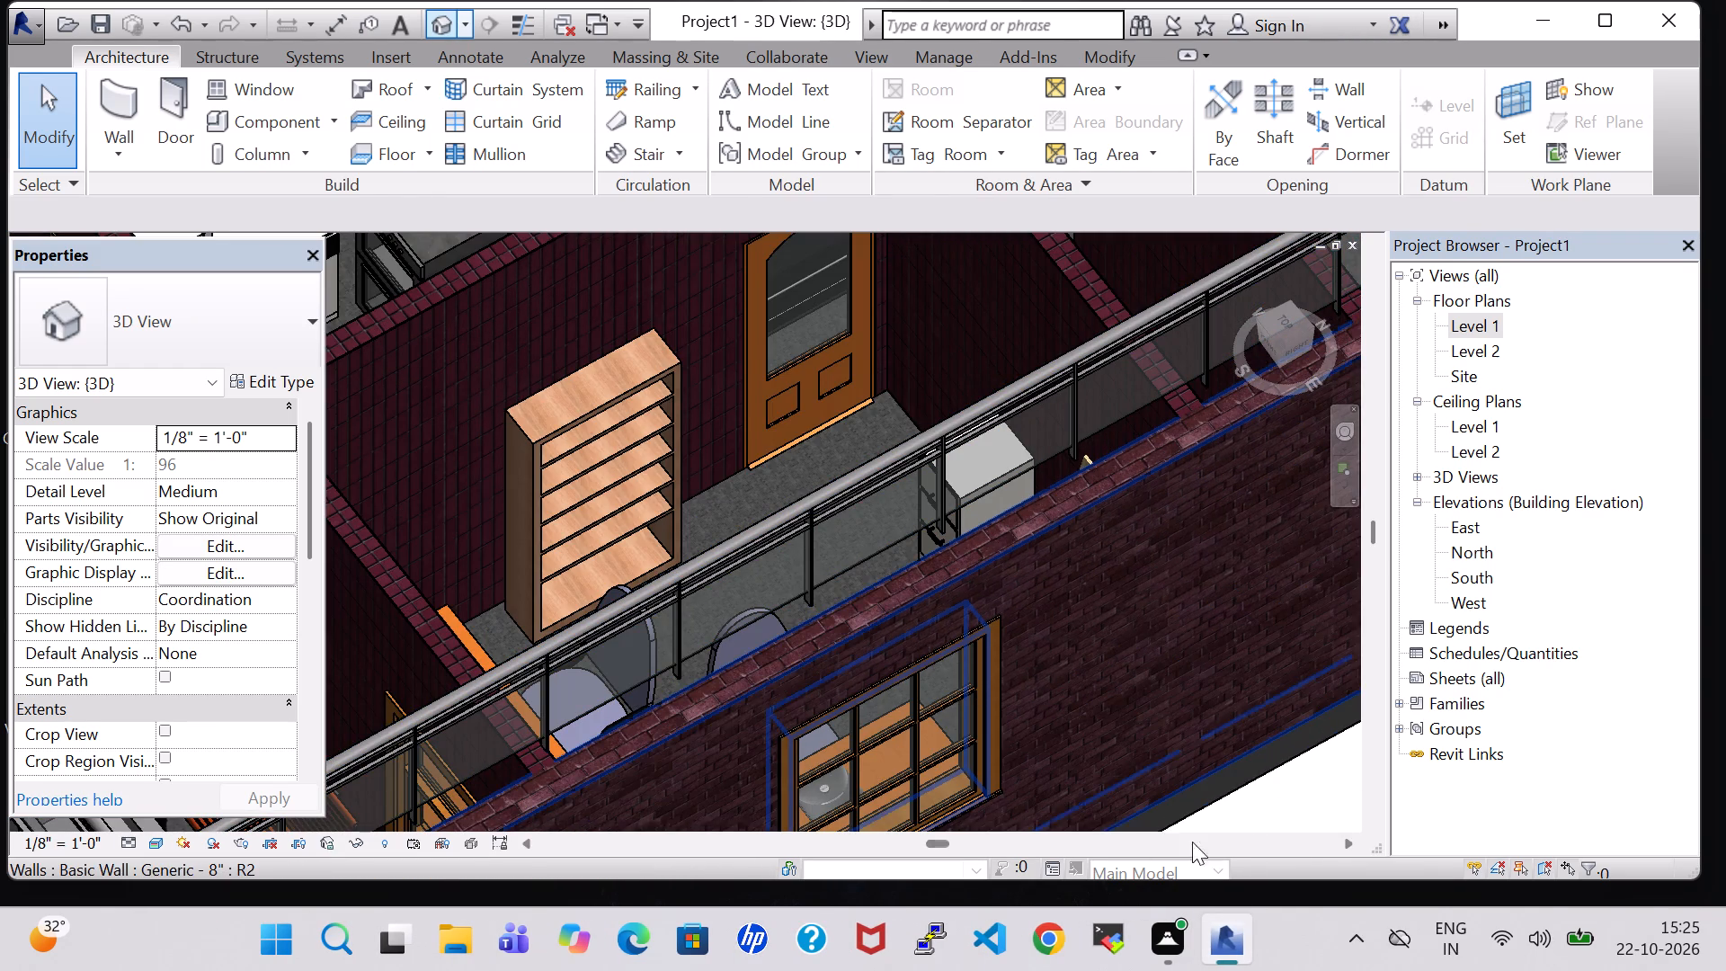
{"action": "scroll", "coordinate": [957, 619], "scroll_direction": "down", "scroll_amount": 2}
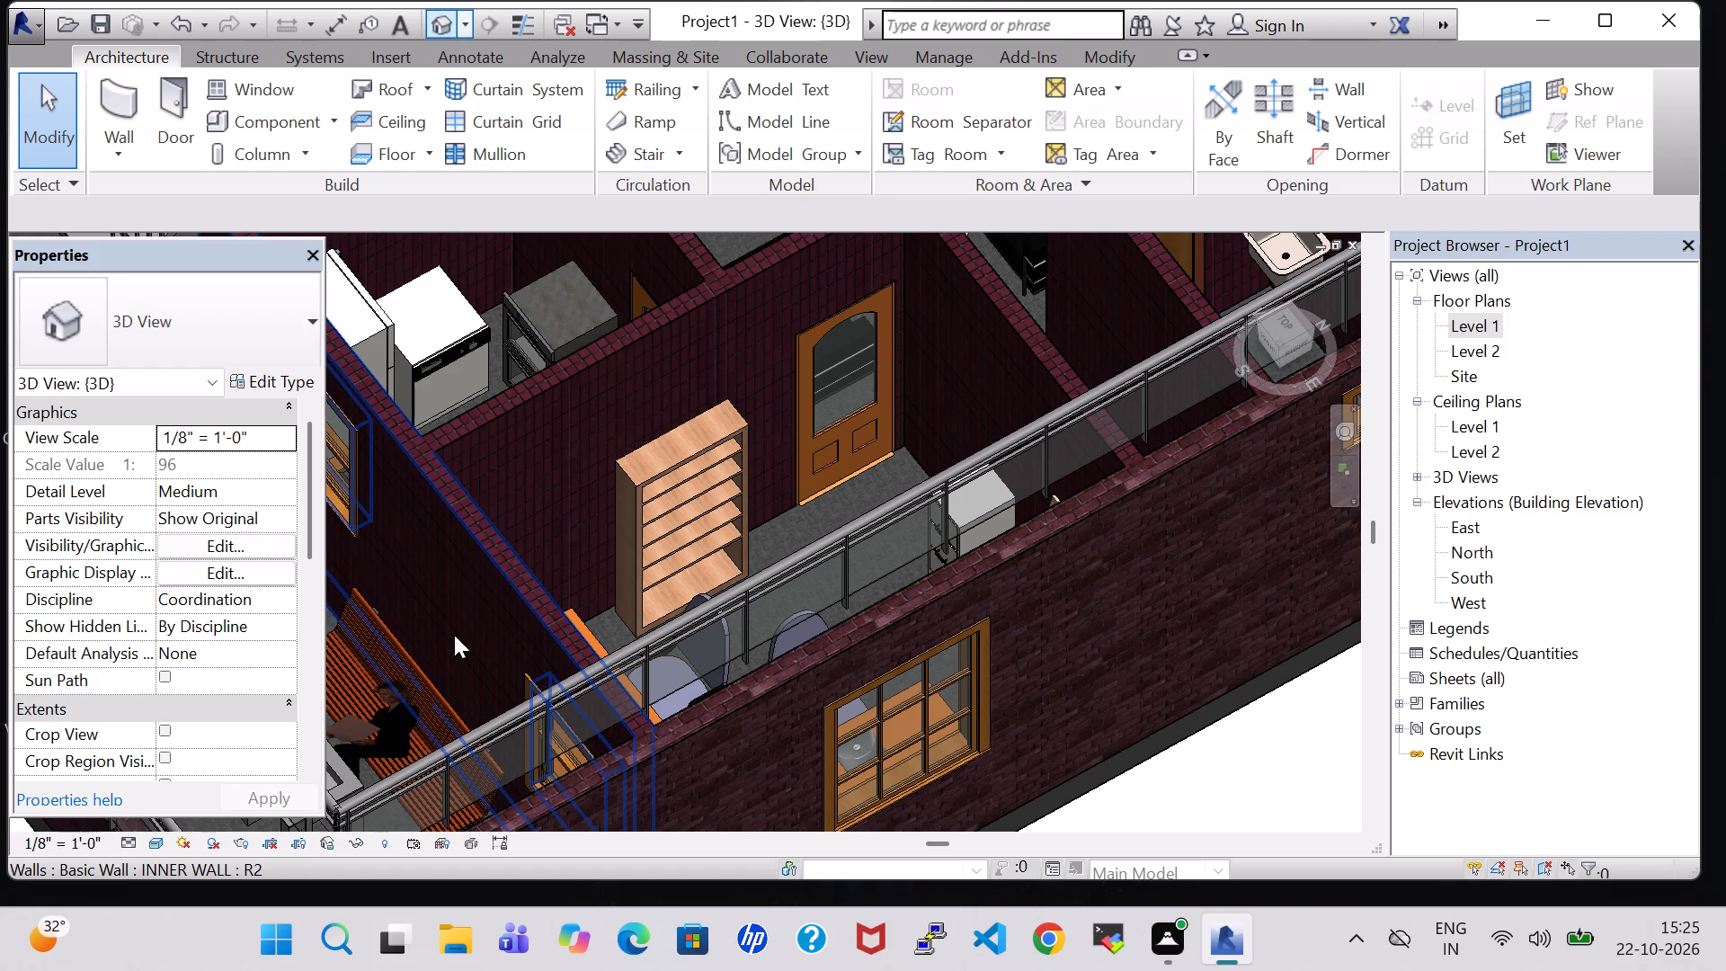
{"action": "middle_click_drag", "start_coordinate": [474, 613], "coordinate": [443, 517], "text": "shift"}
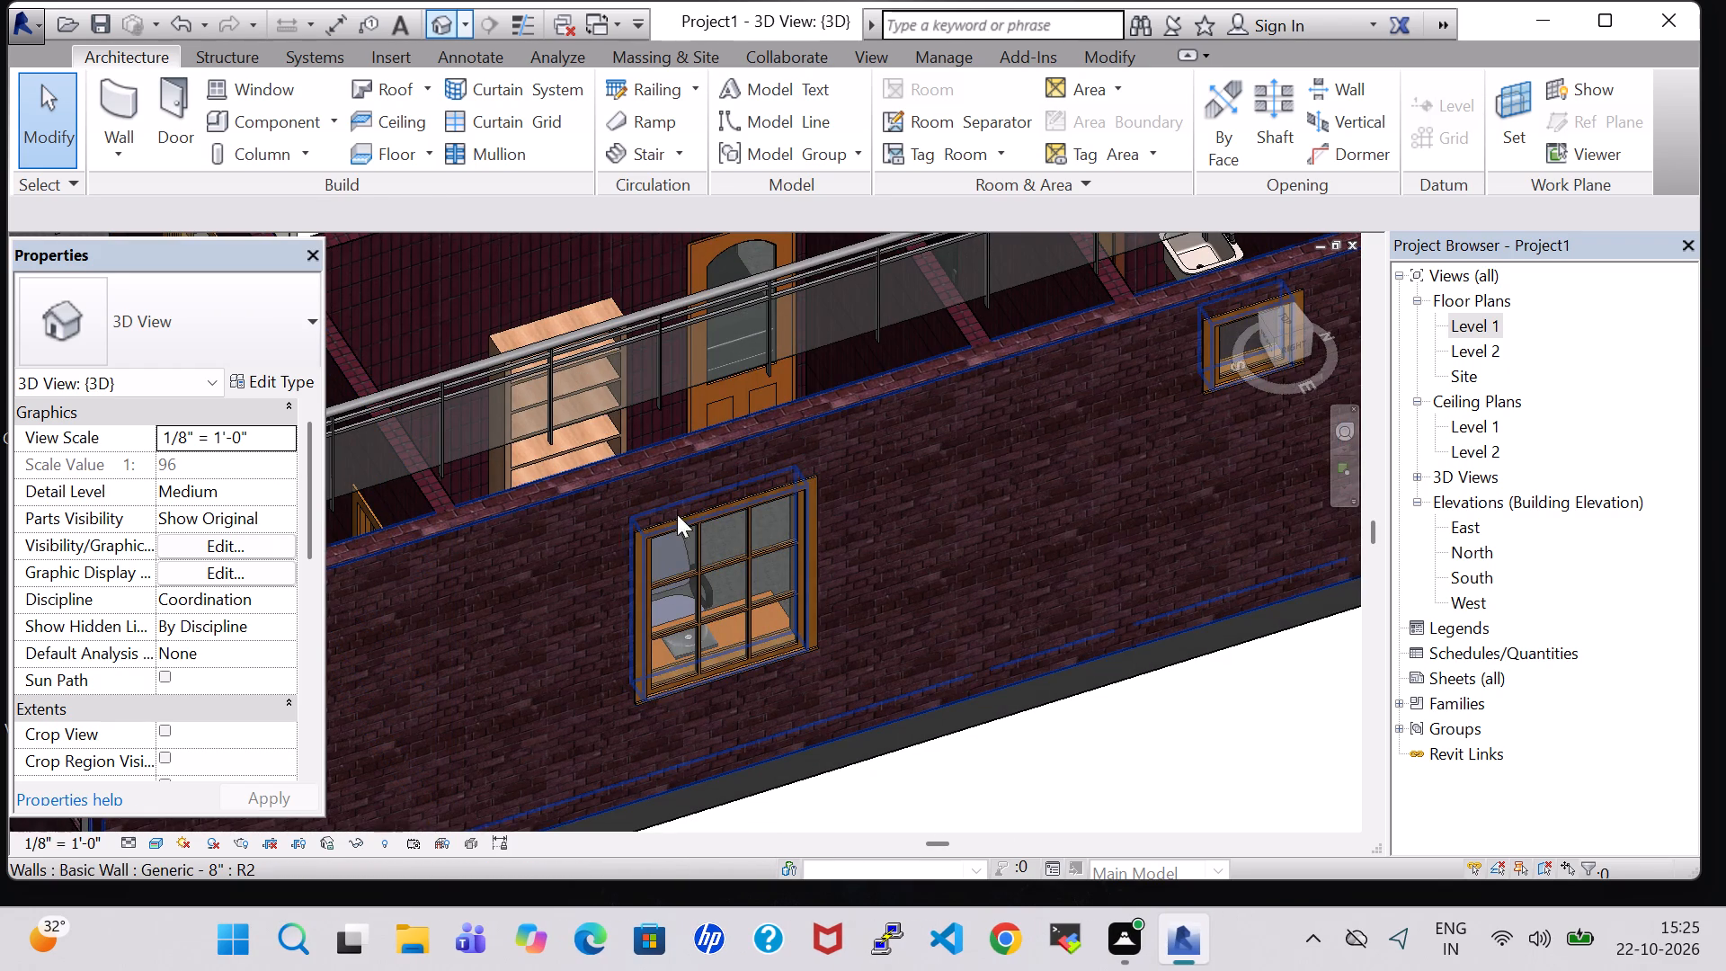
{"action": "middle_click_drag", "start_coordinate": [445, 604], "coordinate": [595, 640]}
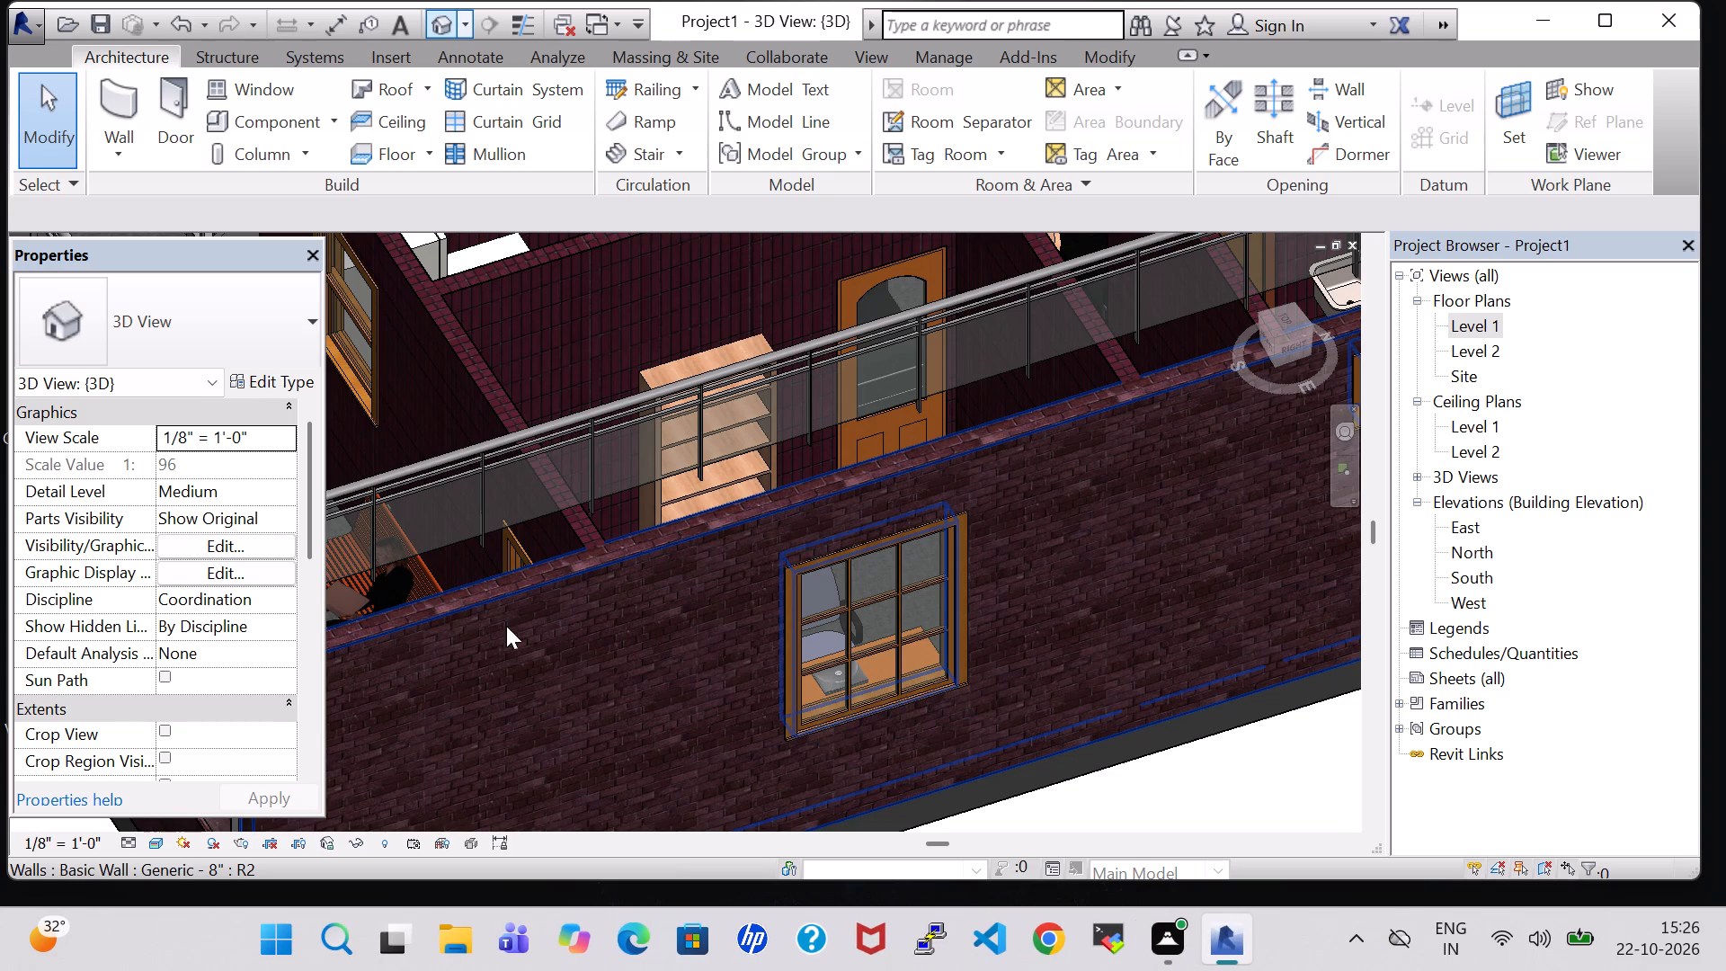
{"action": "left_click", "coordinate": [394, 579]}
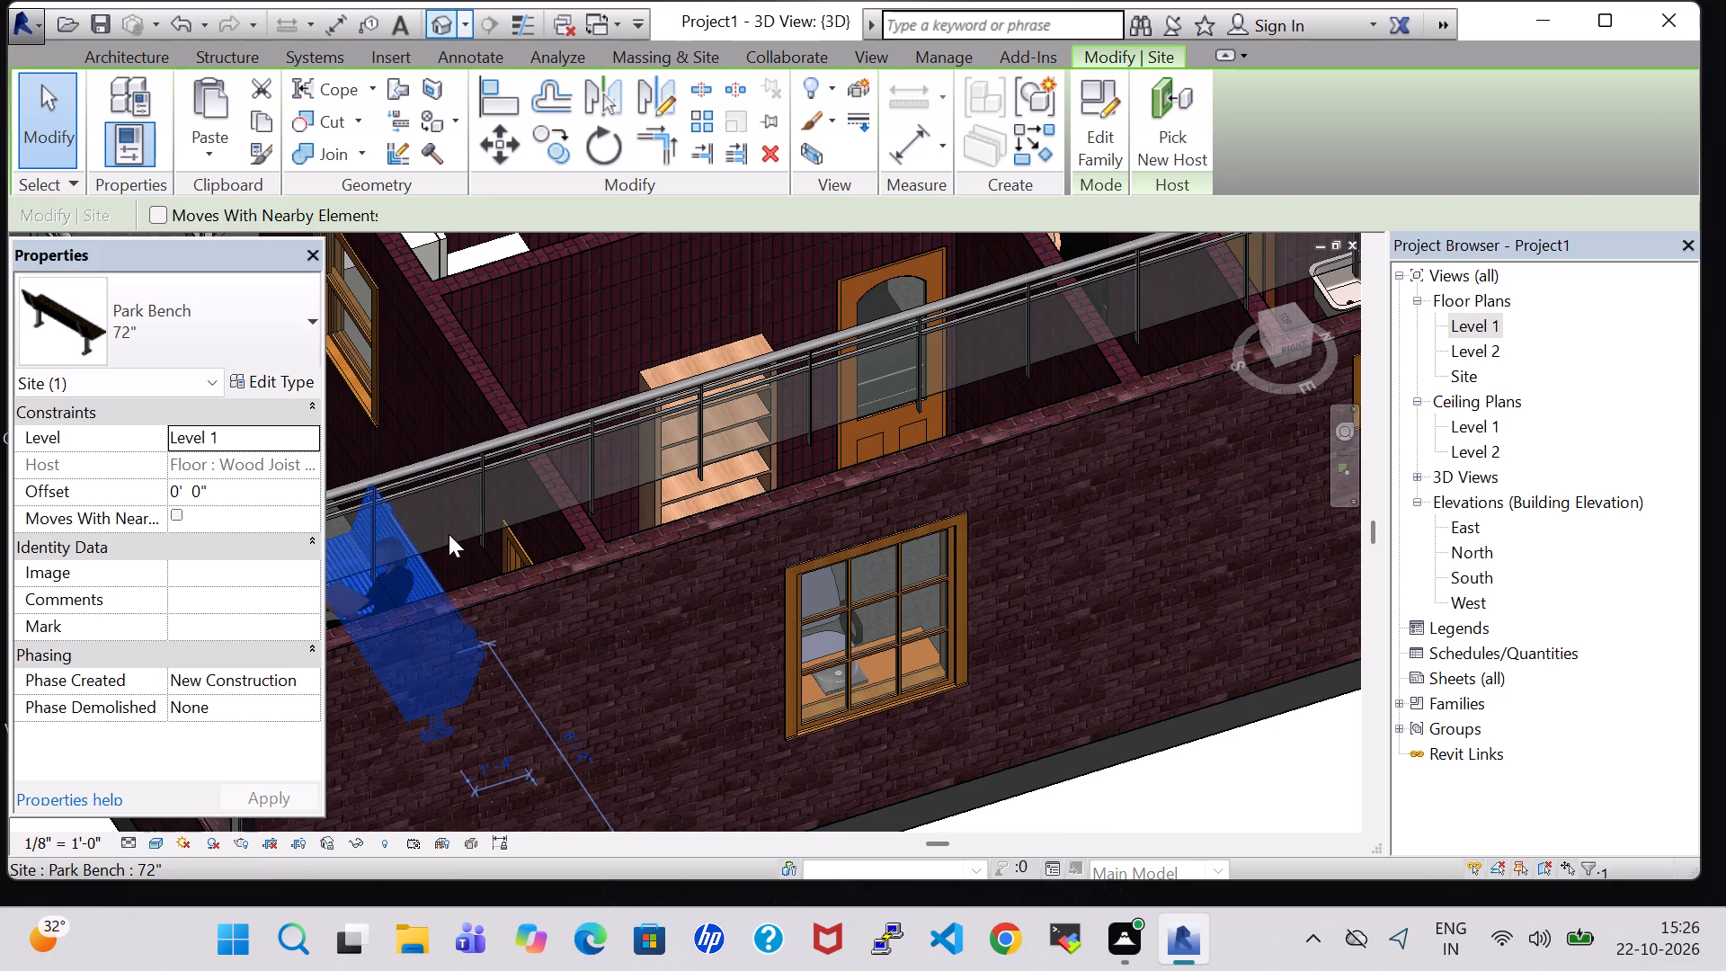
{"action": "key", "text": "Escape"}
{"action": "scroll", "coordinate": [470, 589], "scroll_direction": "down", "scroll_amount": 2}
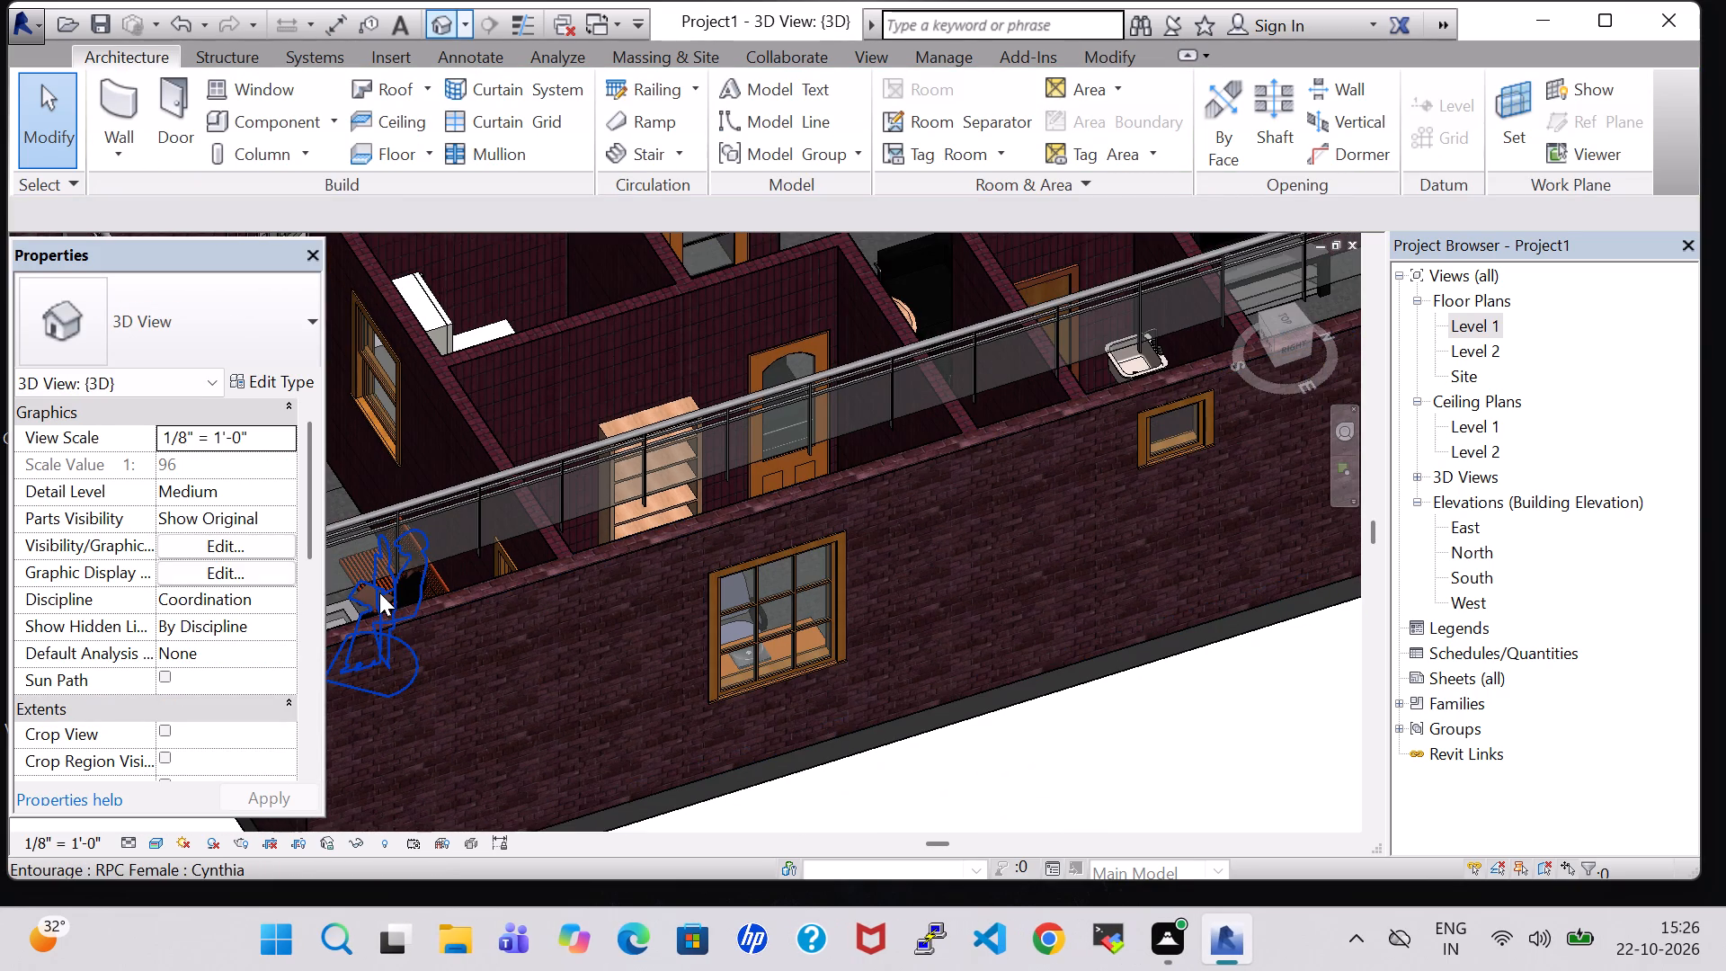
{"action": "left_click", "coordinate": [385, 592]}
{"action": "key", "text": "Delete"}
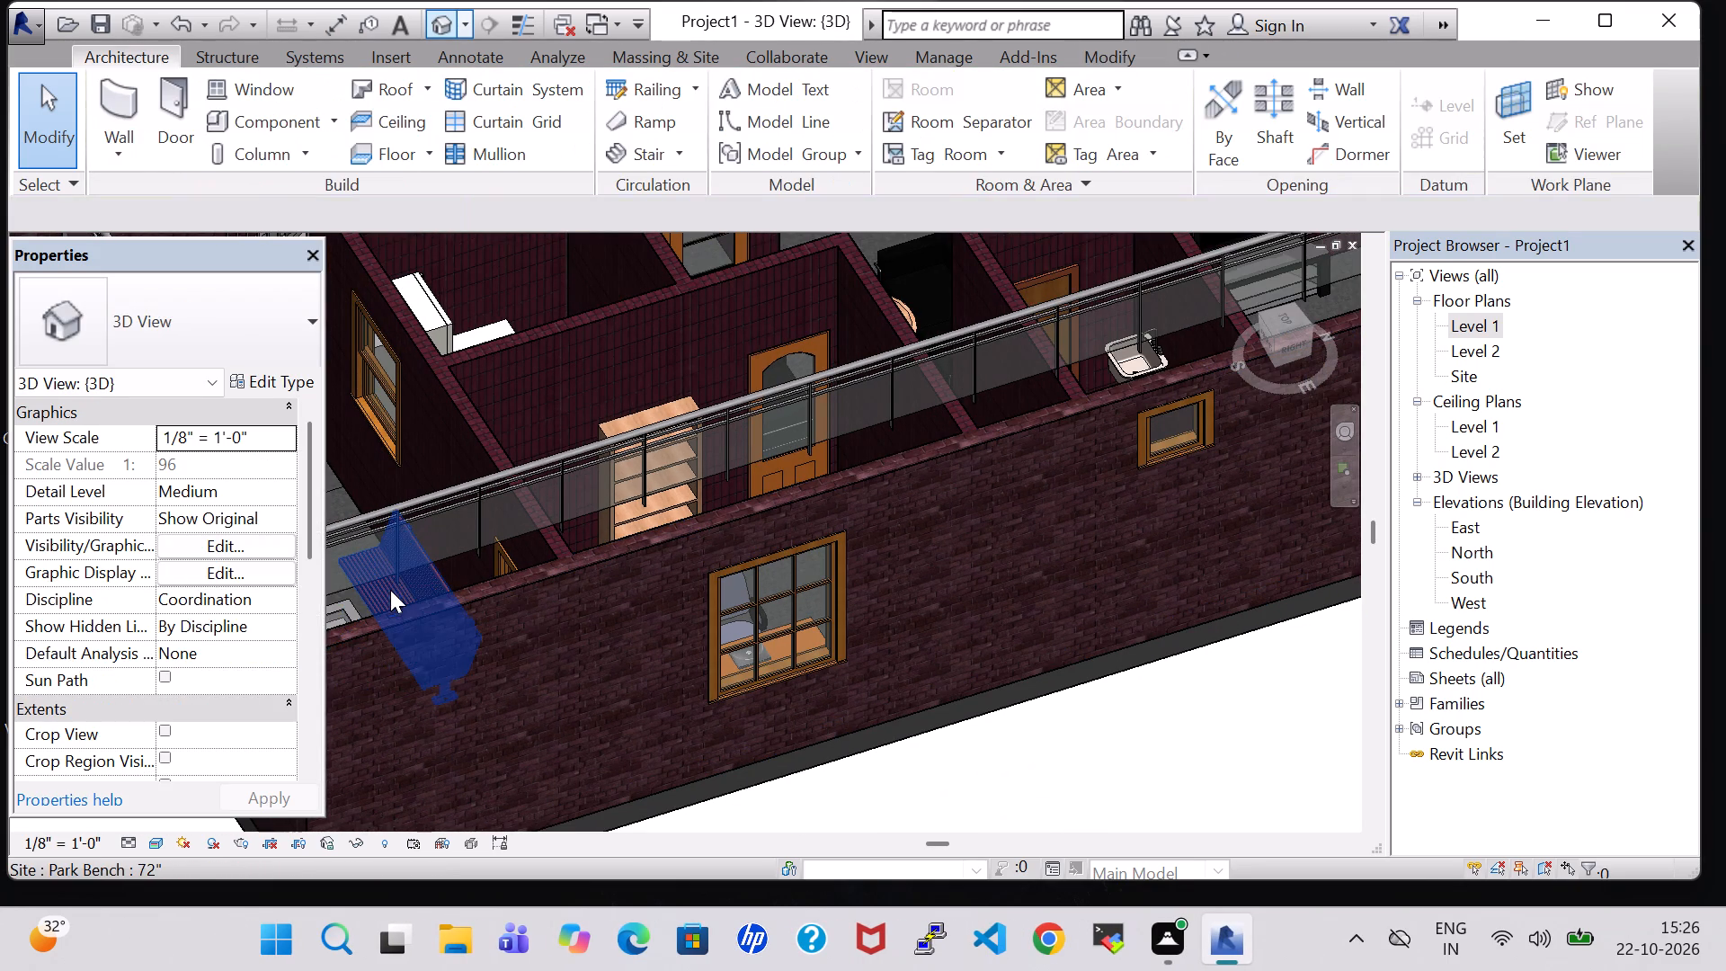
On the Level 1 plan, move the park bench along the wall toward the main entry, centred about 2' 9" from the kitchen–drawing room partition.
{"action": "double_click", "coordinate": [1483, 326]}
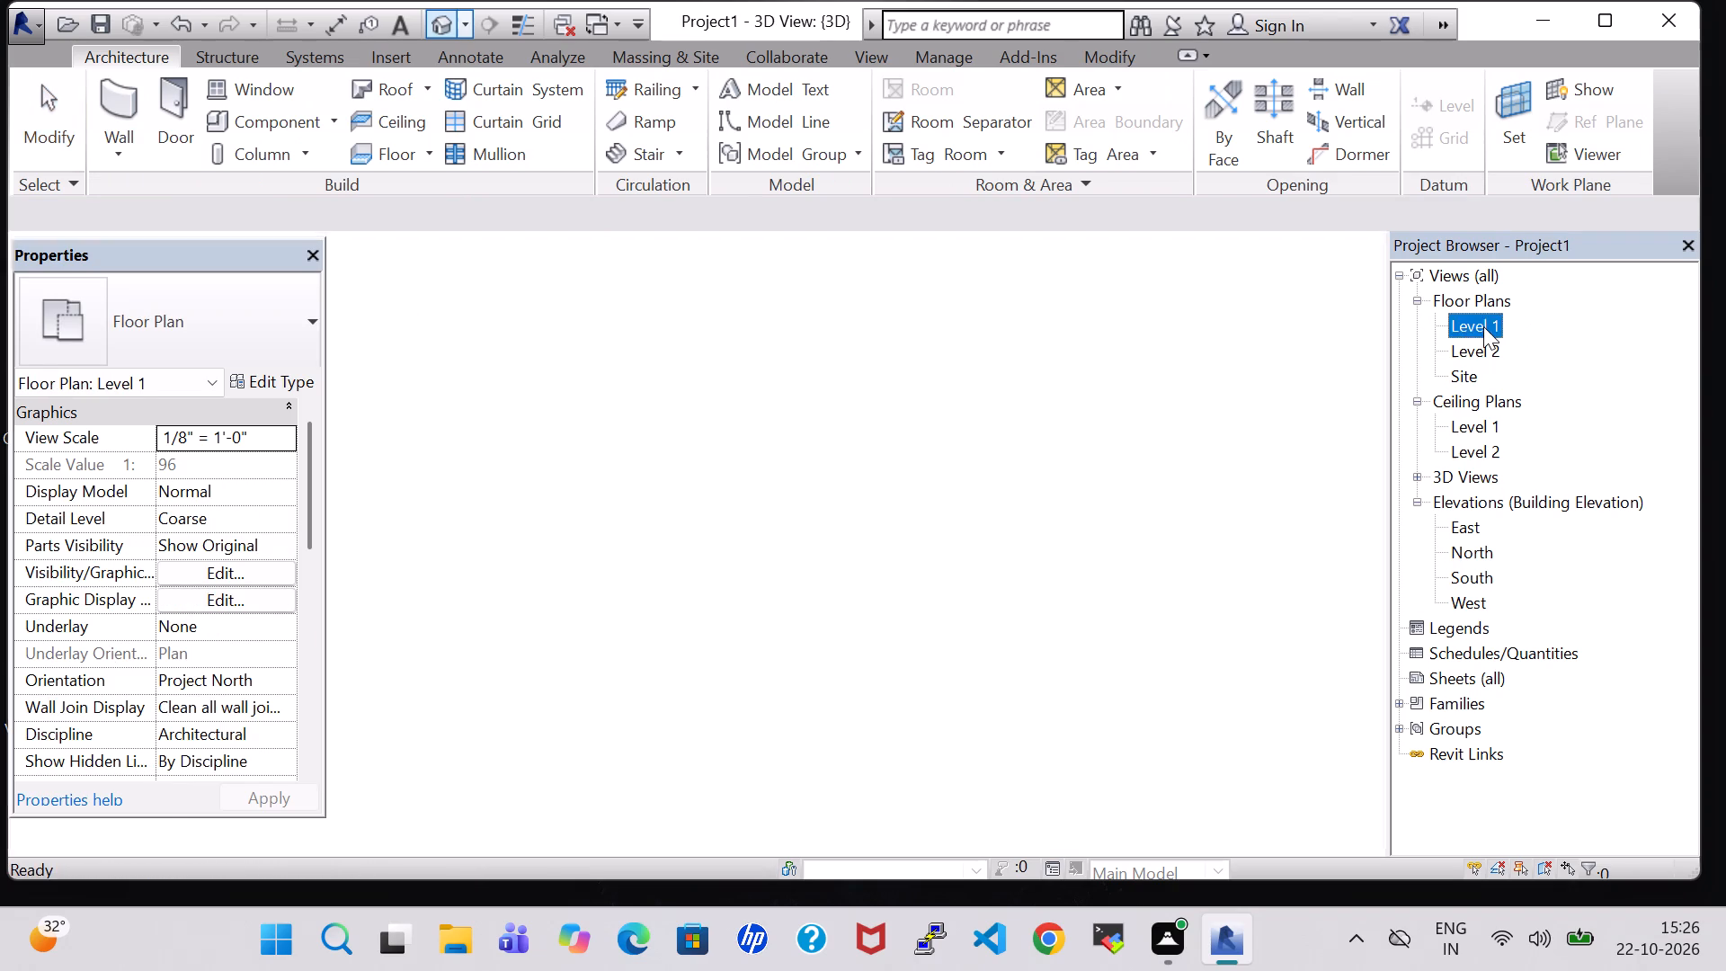
{"action": "scroll", "coordinate": [1028, 518], "scroll_direction": "down", "scroll_amount": 2}
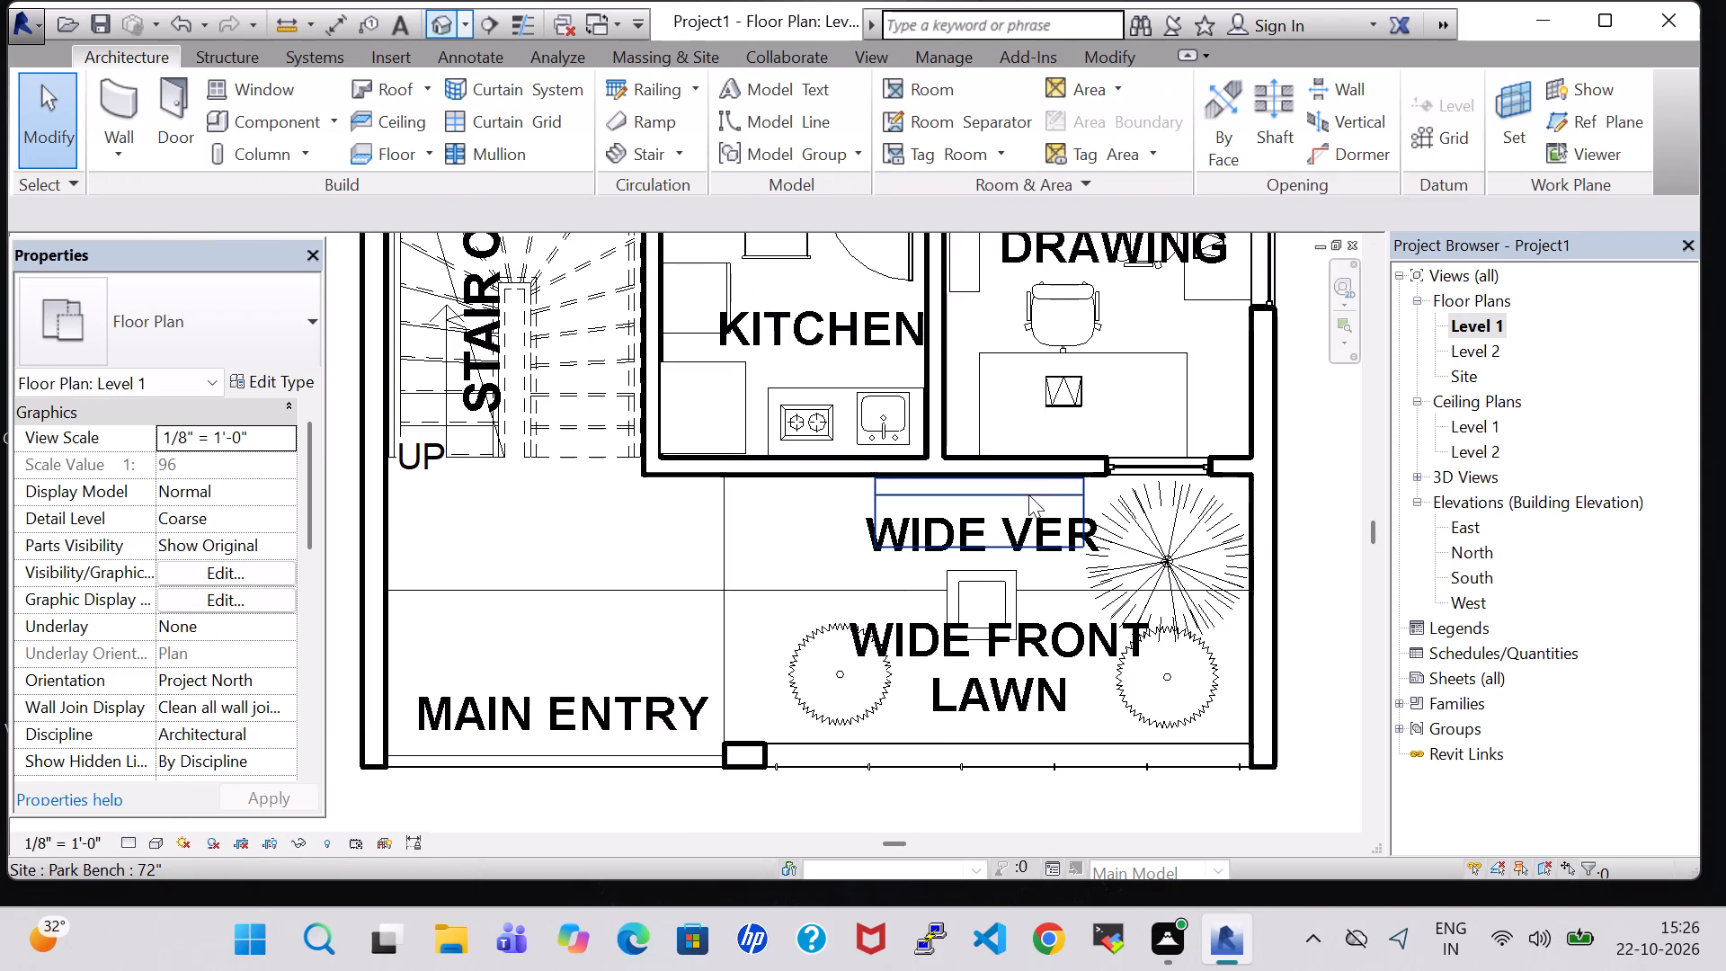
{"action": "left_click", "coordinate": [1051, 490]}
{"action": "key", "text": "Left"}
{"action": "key", "text": "Left"}
{"action": "key", "text": "Left"}
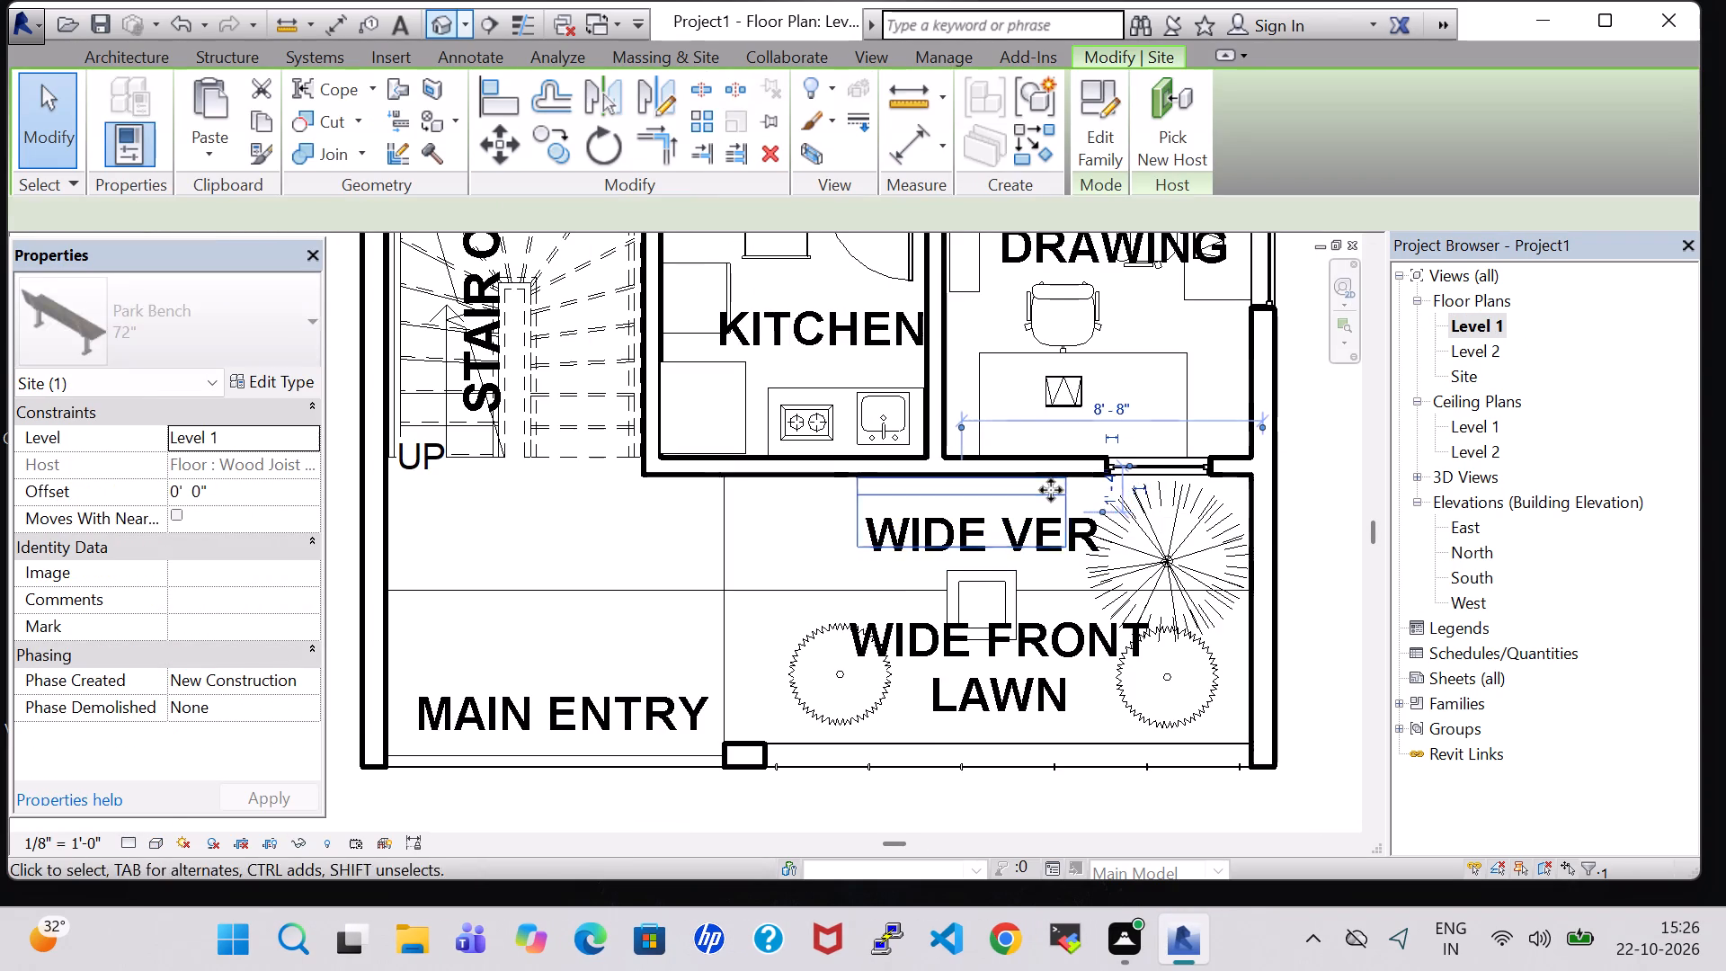
{"action": "key", "text": "Left"}
{"action": "key", "text": "Left"}
{"action": "key", "text": "Left"}
{"action": "key", "text": "Left"}
{"action": "key", "text": "Left"}
{"action": "key", "text": "Left"}
{"action": "key", "text": "Left"}
{"action": "key", "text": "Left"}
{"action": "key", "text": "Left"}
{"action": "key", "text": "Left"}
{"action": "key", "text": "Left"}
{"action": "key", "text": "Left"}
{"action": "key", "text": "Left"}
{"action": "key", "text": "Left"}
{"action": "key", "text": "Left"}
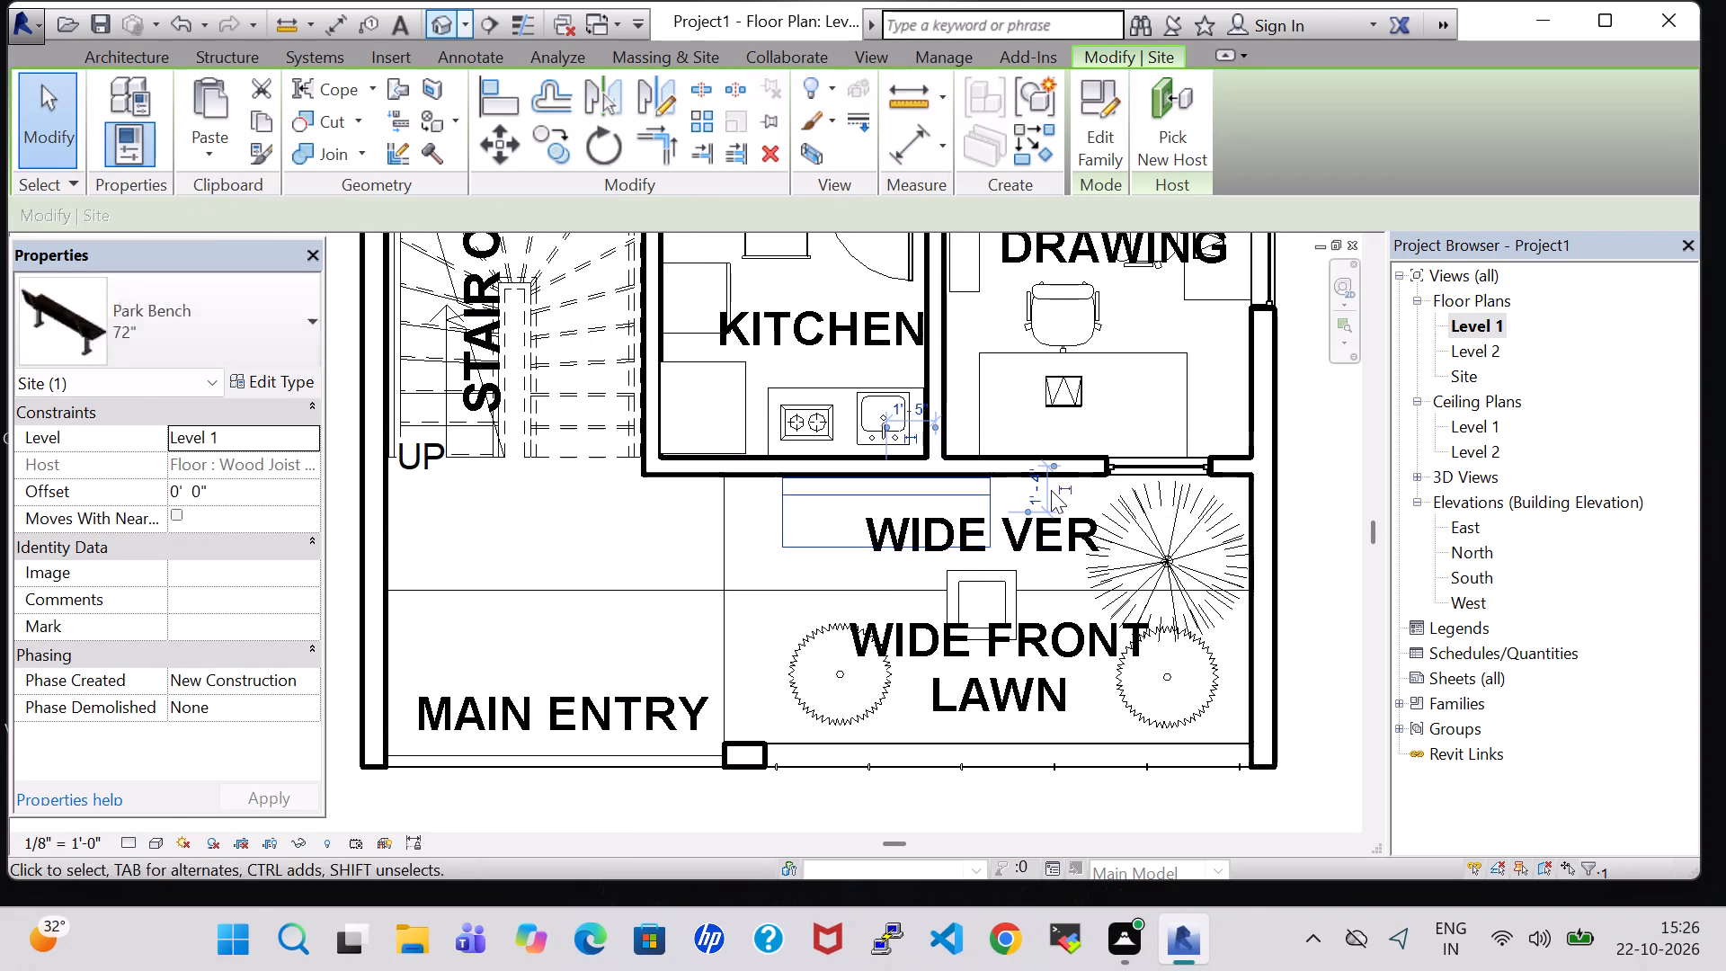
{"action": "key", "text": "Left"}
{"action": "key", "text": "Left"}
{"action": "key", "text": "Left"}
{"action": "key", "text": "Left"}
{"action": "key", "text": "Left"}
{"action": "key", "text": "Left"}
{"action": "key", "text": "Left"}
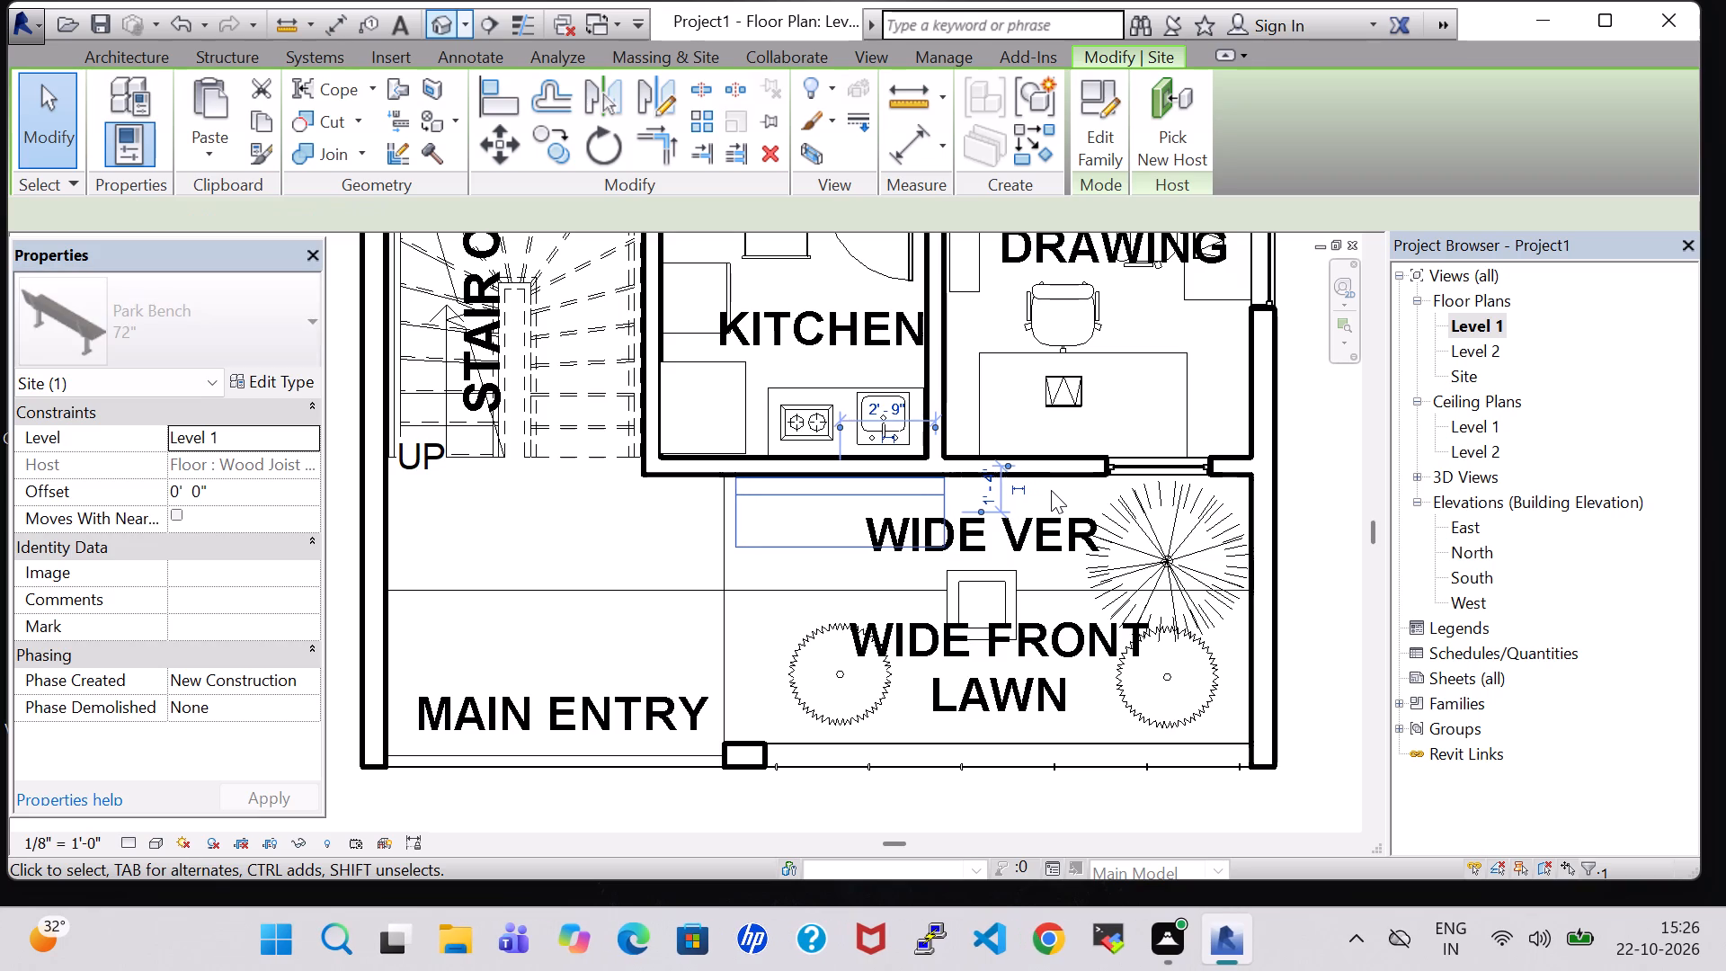
{"action": "key", "text": "Escape"}
{"action": "key", "text": "Escape"}
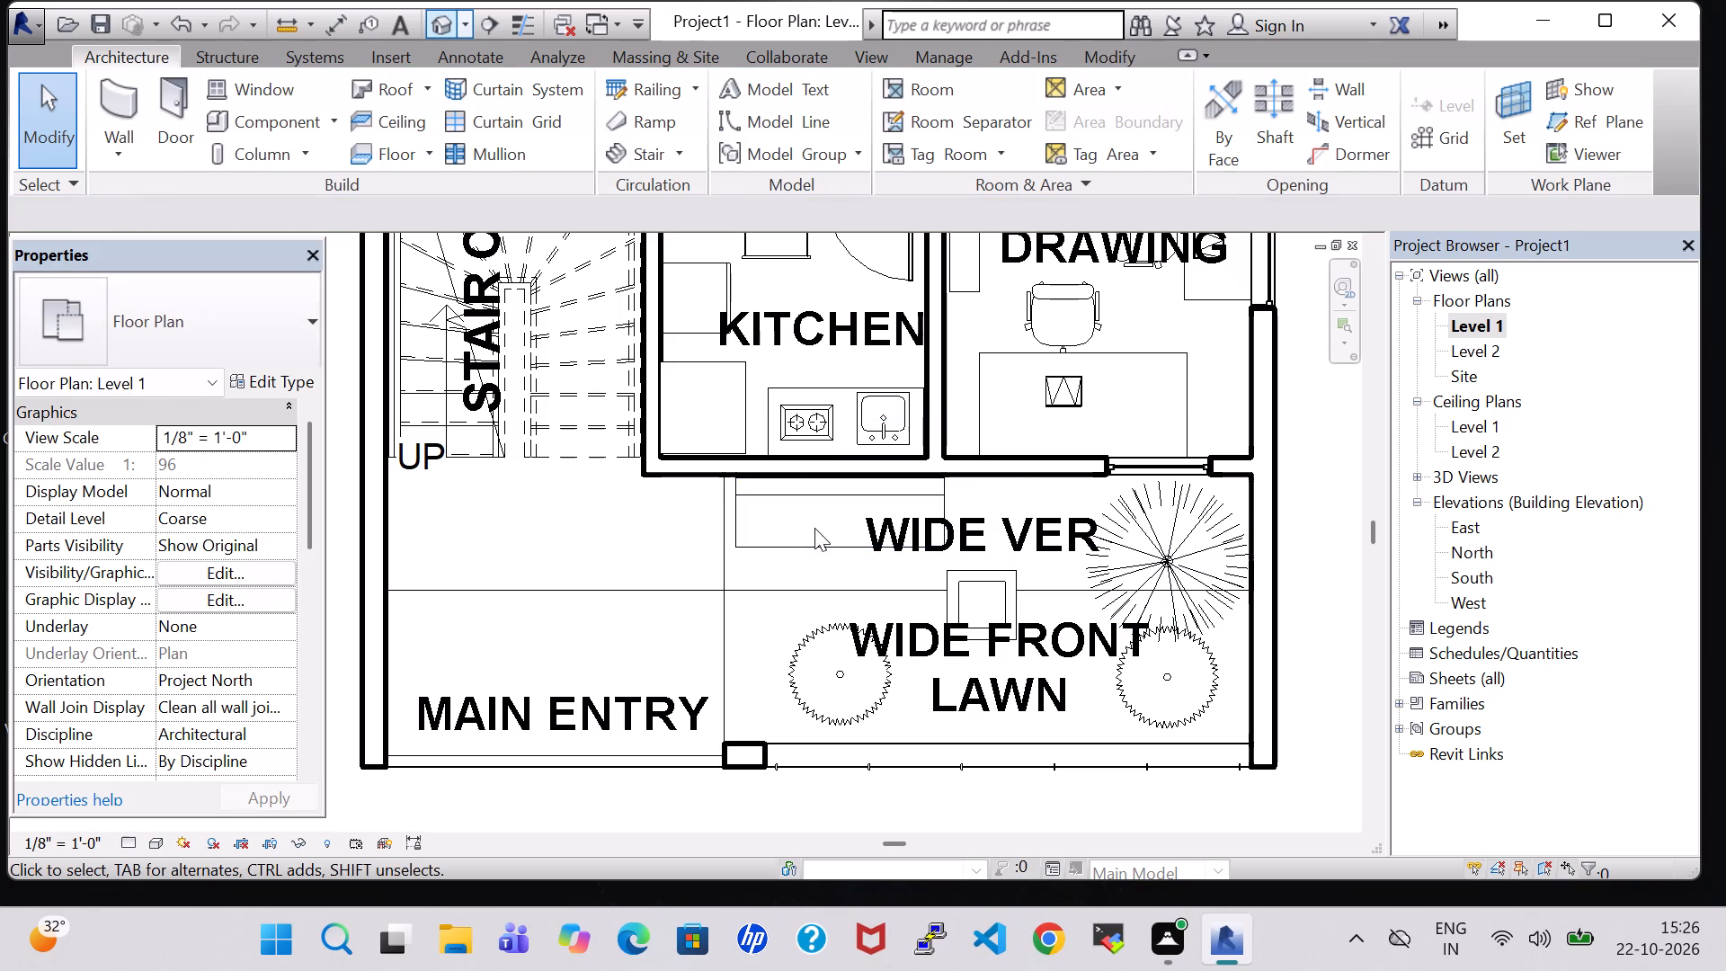
Set the park bench type's length to 4' 0".
{"action": "left_click", "coordinate": [820, 503]}
{"action": "left_click", "coordinate": [274, 376]}
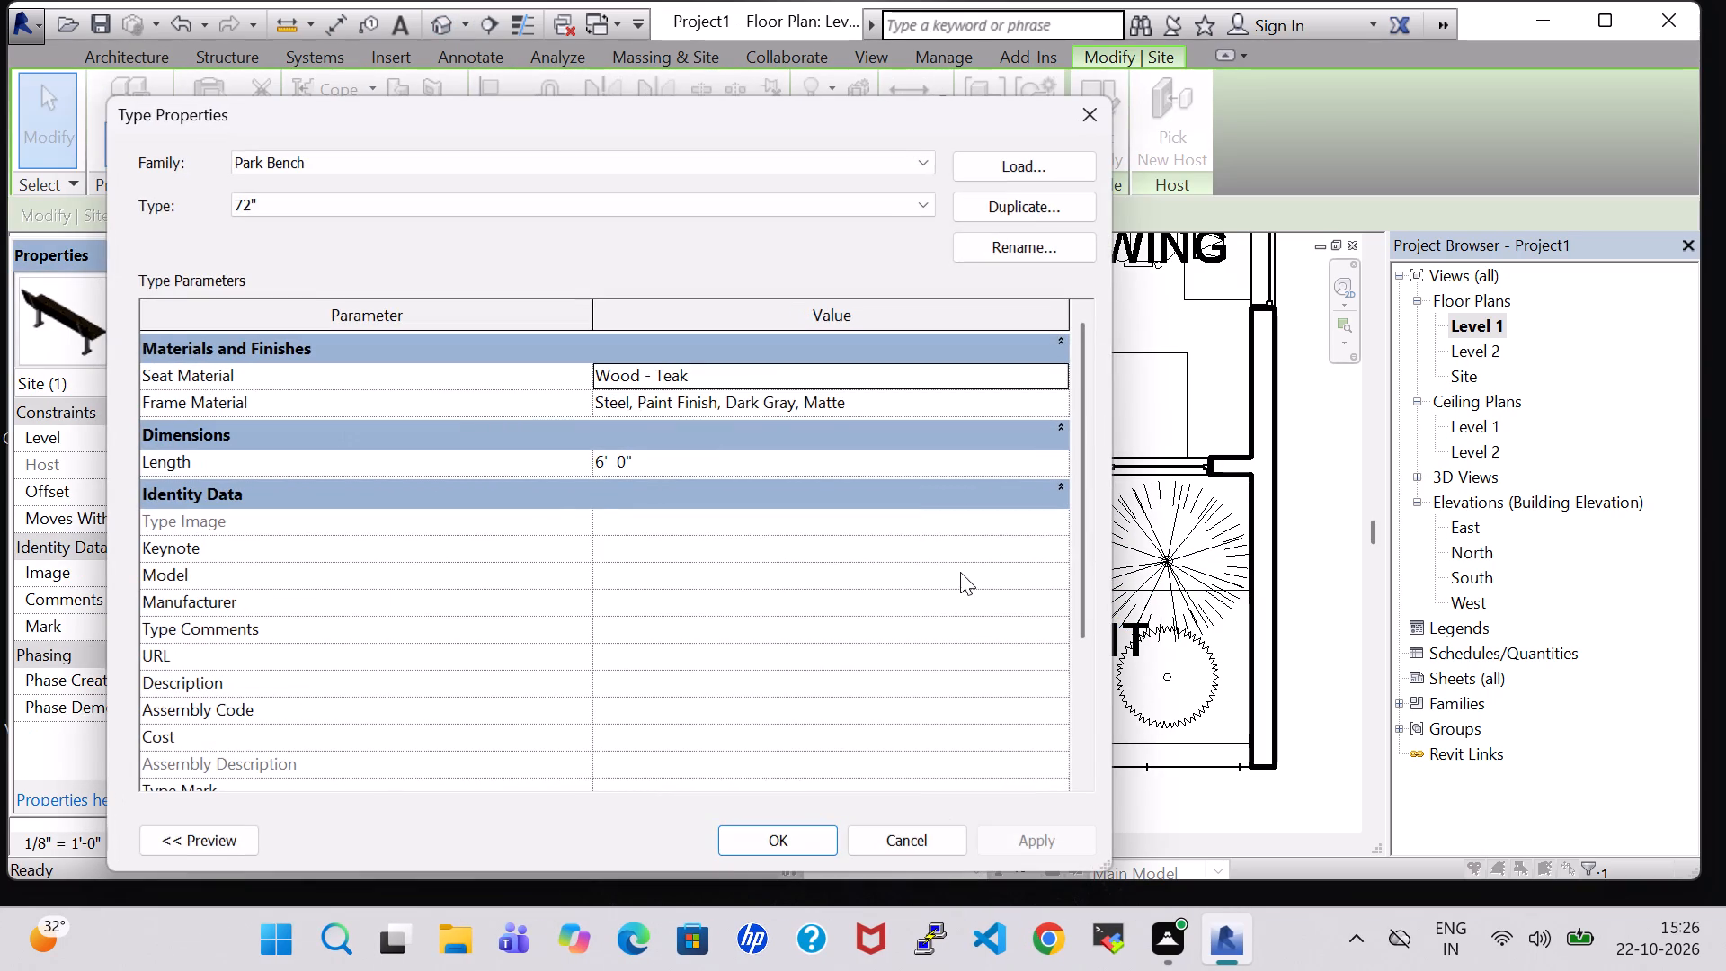
{"action": "left_click", "coordinate": [603, 462]}
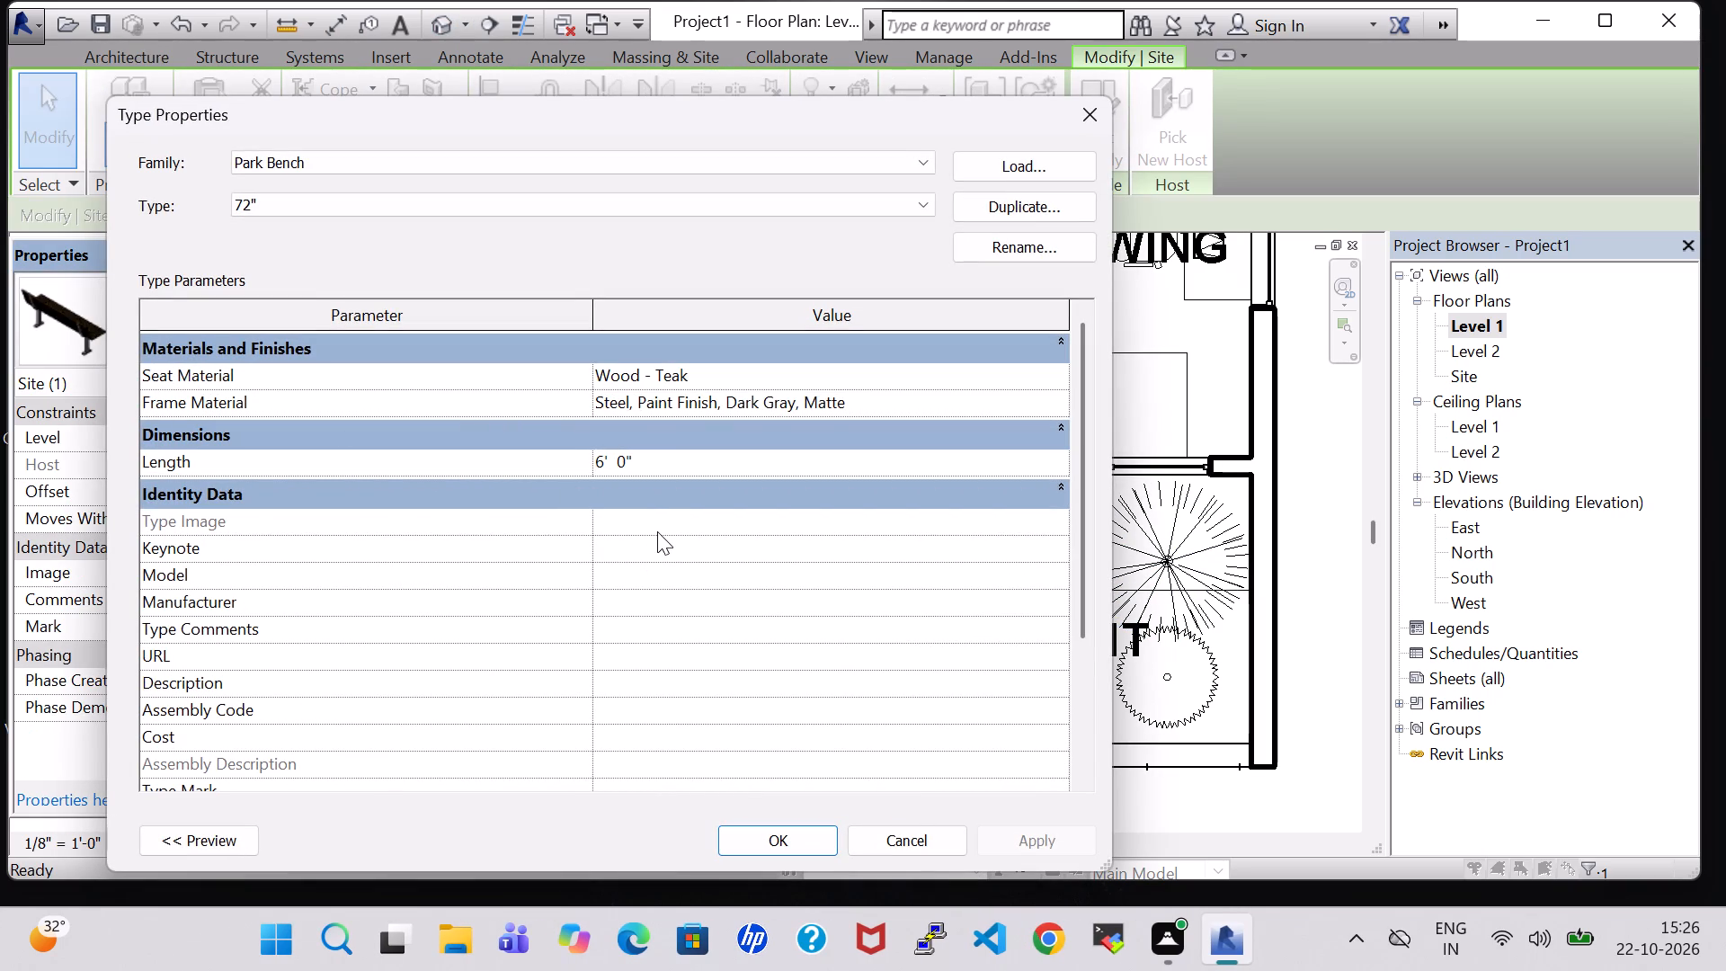
{"action": "key", "text": "Right"}
{"action": "key", "text": "BackSpace"}
{"action": "key", "text": "4"}
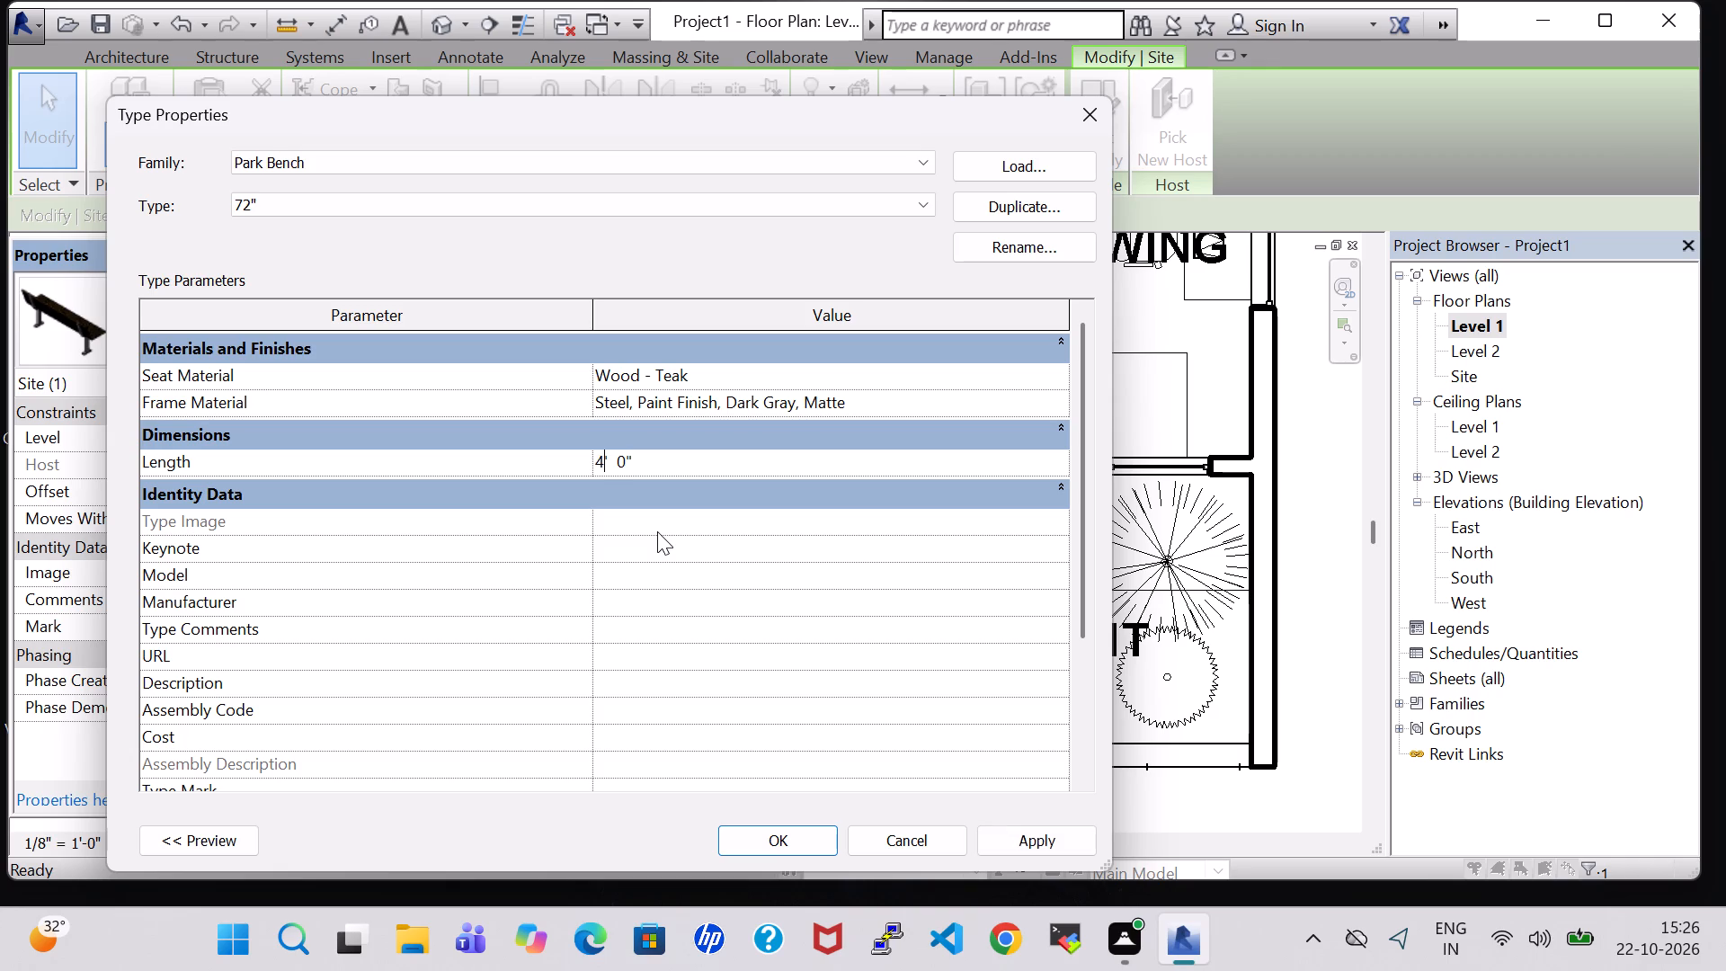
{"action": "left_click", "coordinate": [1045, 843]}
{"action": "left_click", "coordinate": [773, 834]}
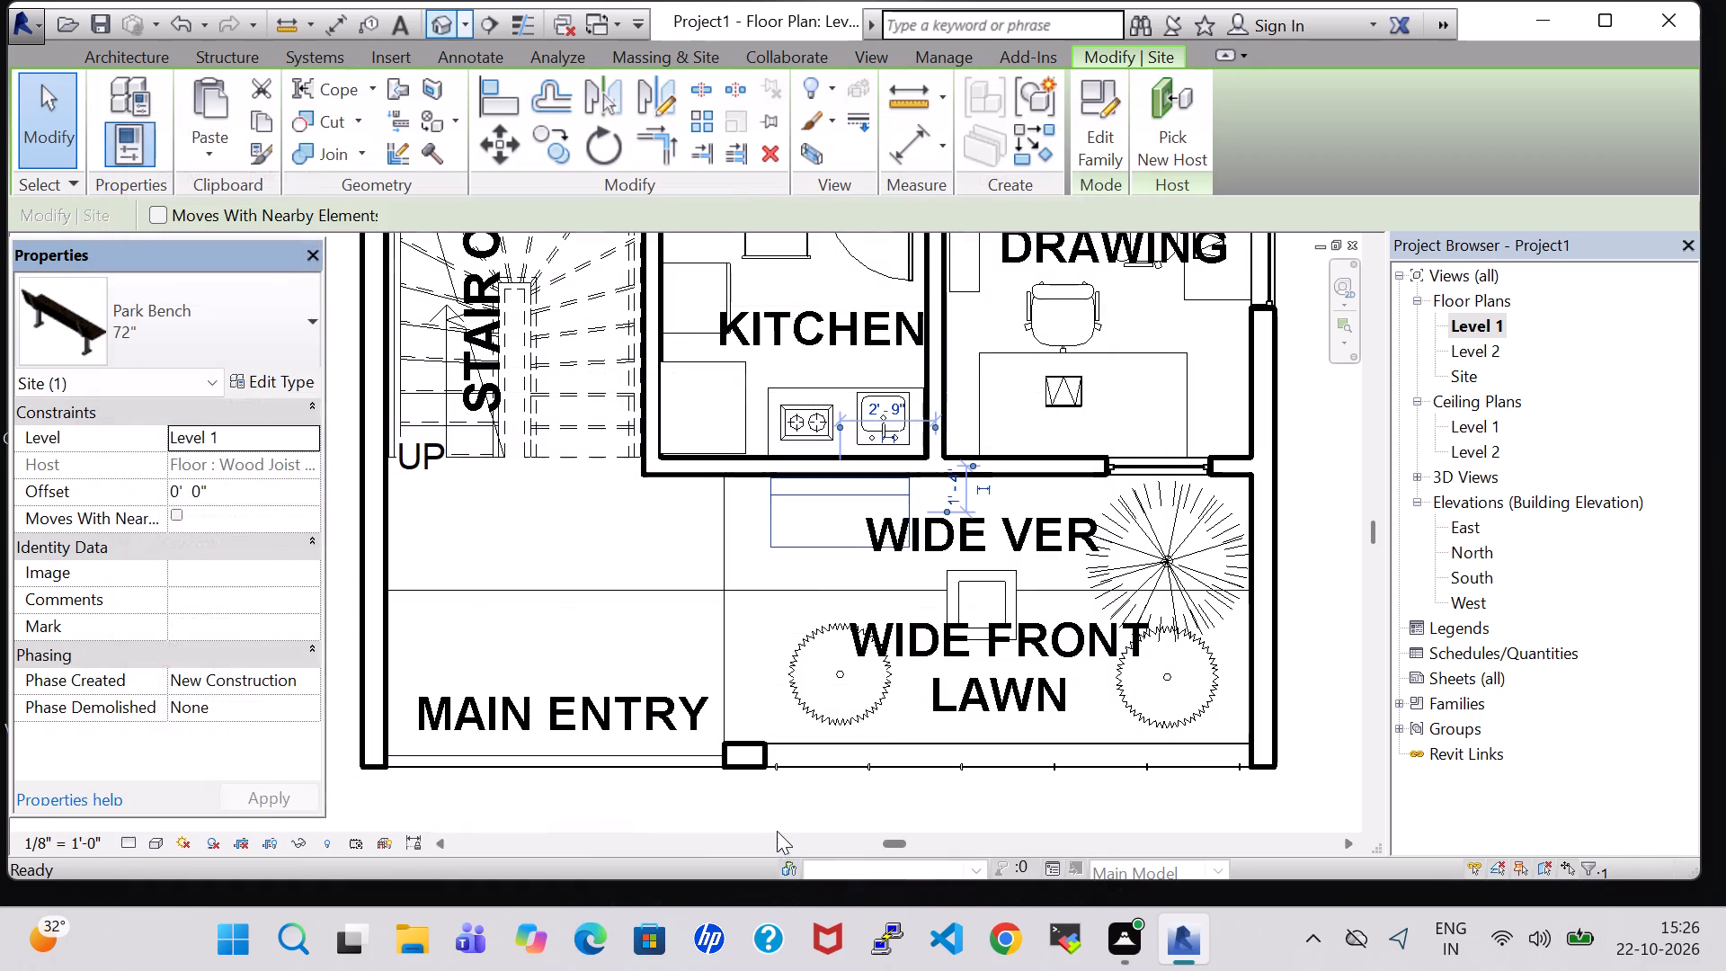
Move the coffee table in front of the park bench in the verandah, centred about 2' 8" from the kitchen–drawing room partition.
{"action": "left_click", "coordinate": [992, 572]}
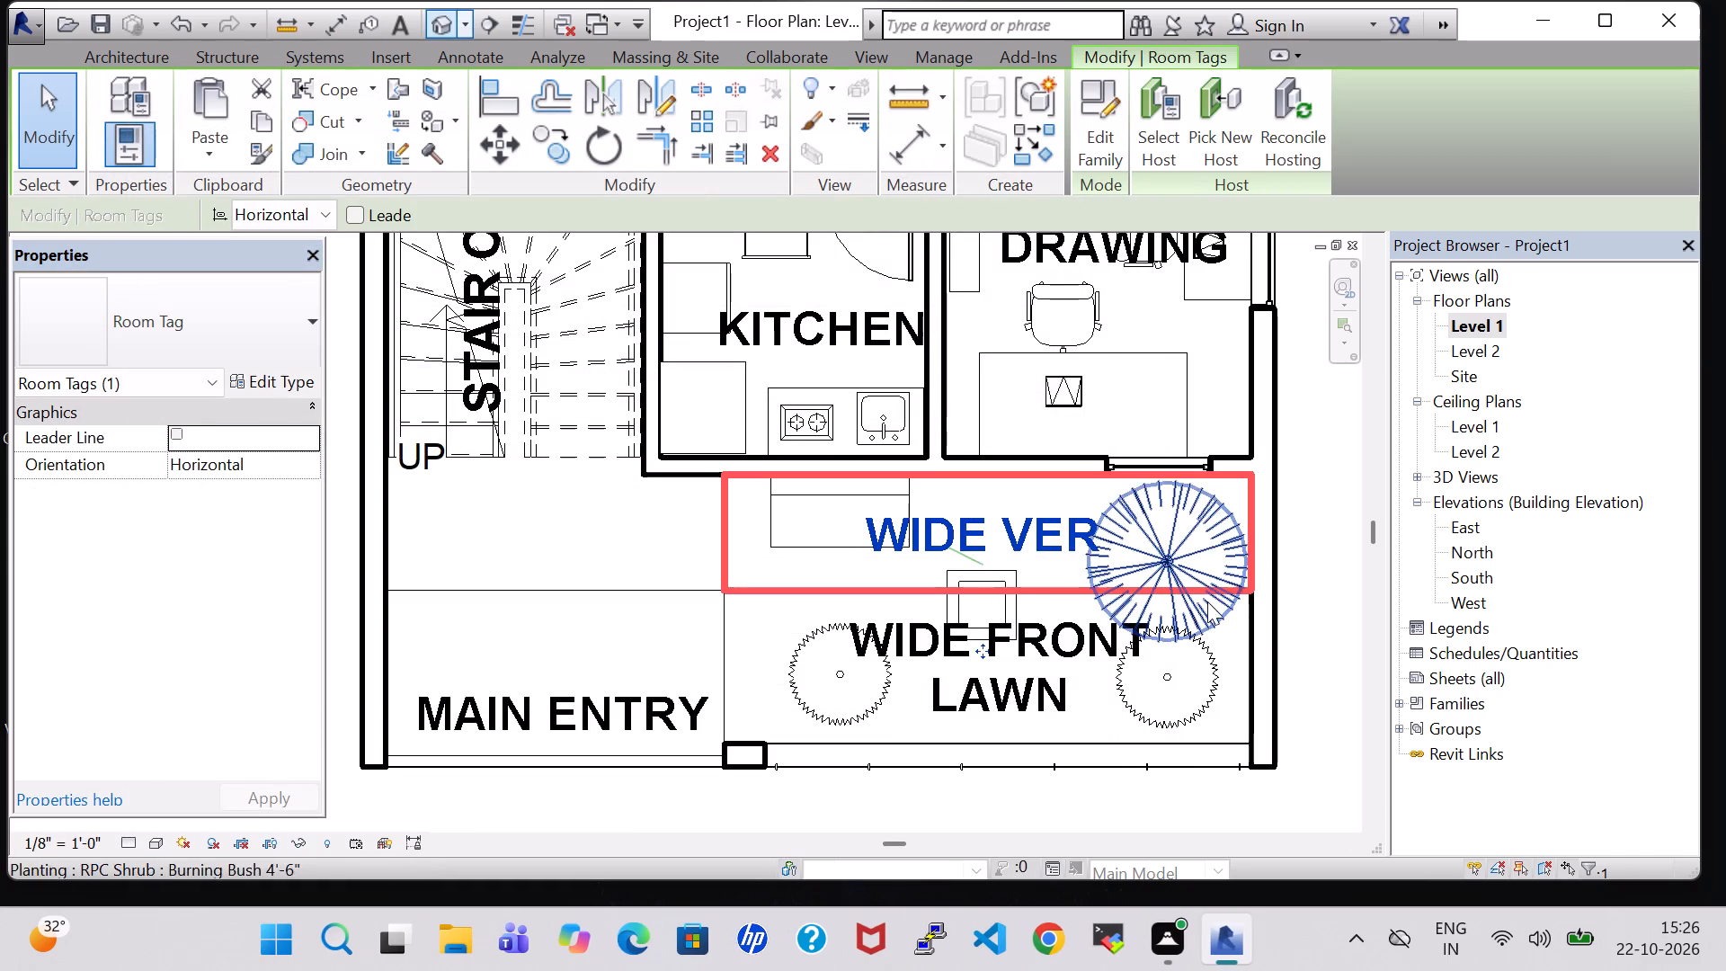
{"action": "left_click", "coordinate": [1325, 628]}
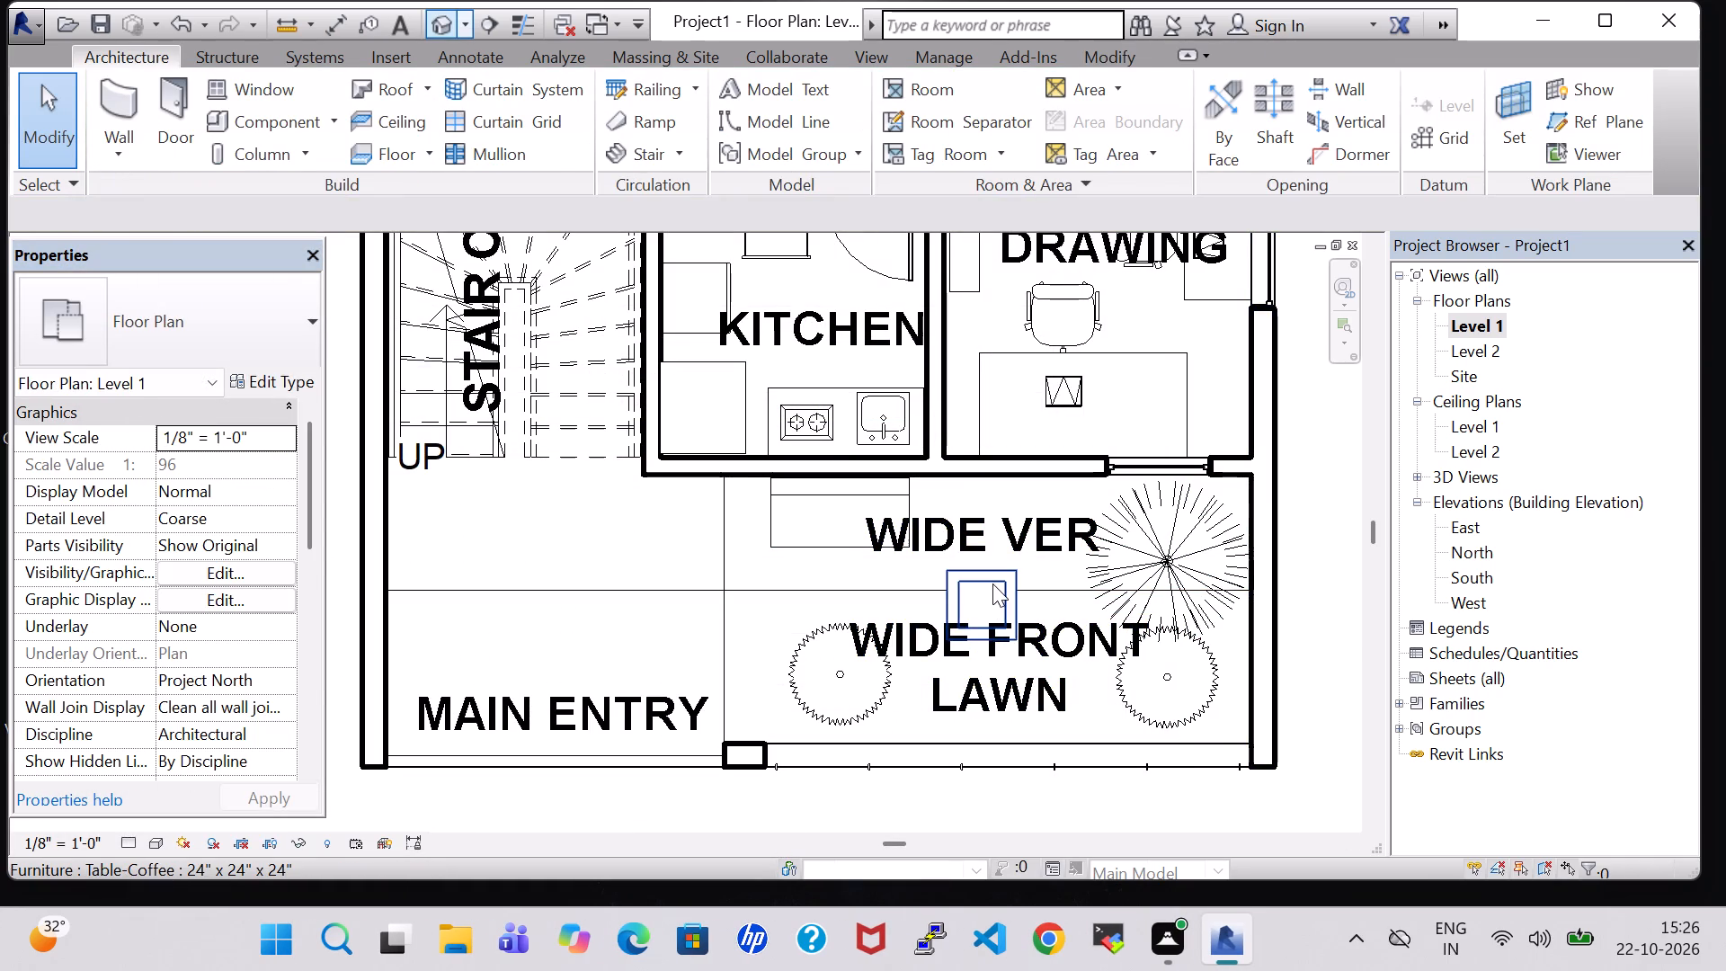
{"action": "left_click", "coordinate": [992, 583]}
{"action": "key", "text": "Left"}
{"action": "key", "text": "Left"}
{"action": "key", "text": "Left"}
{"action": "key", "text": "Left"}
{"action": "key", "text": "Left"}
{"action": "key", "text": "Left"}
{"action": "key", "text": "Left"}
{"action": "key", "text": "Left"}
{"action": "key", "text": "Left"}
{"action": "key", "text": "Left"}
{"action": "key", "text": "Left"}
{"action": "key", "text": "Left"}
{"action": "key", "text": "Left"}
{"action": "key", "text": "Left"}
{"action": "key", "text": "Left"}
{"action": "key", "text": "Left"}
{"action": "key", "text": "Left"}
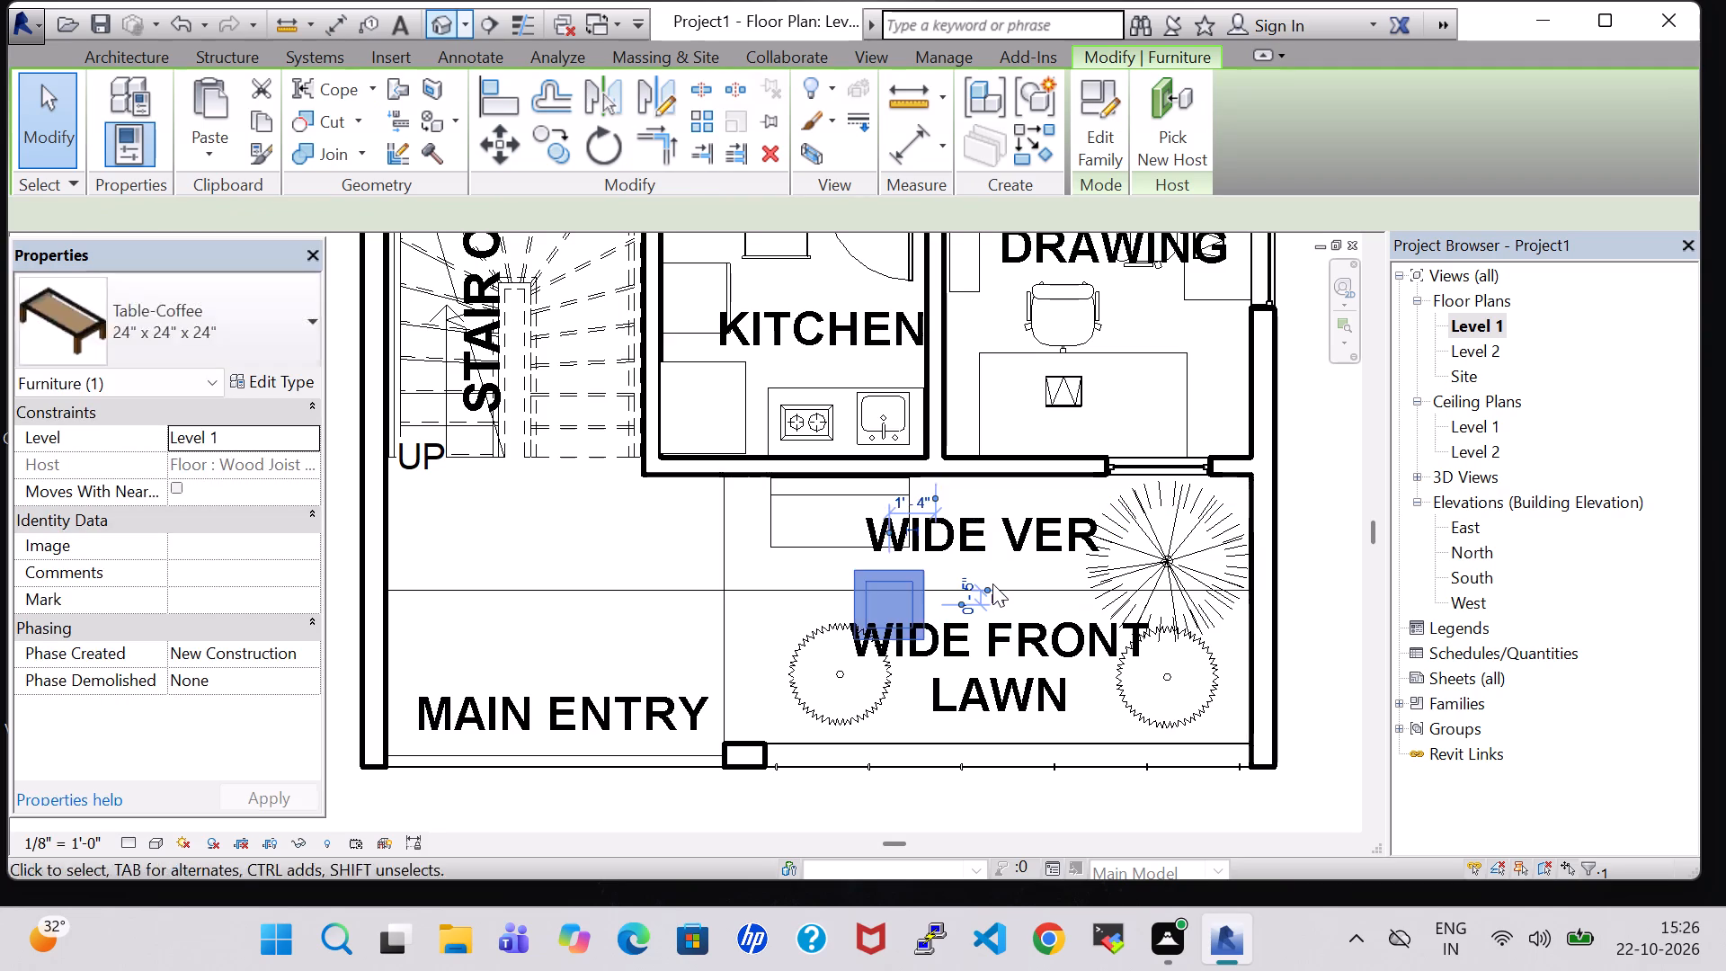
{"action": "key", "text": "Left"}
{"action": "key", "text": "Left"}
{"action": "key", "text": "Left"}
{"action": "key", "text": "Up"}
{"action": "key", "text": "Up"}
{"action": "key", "text": "Up"}
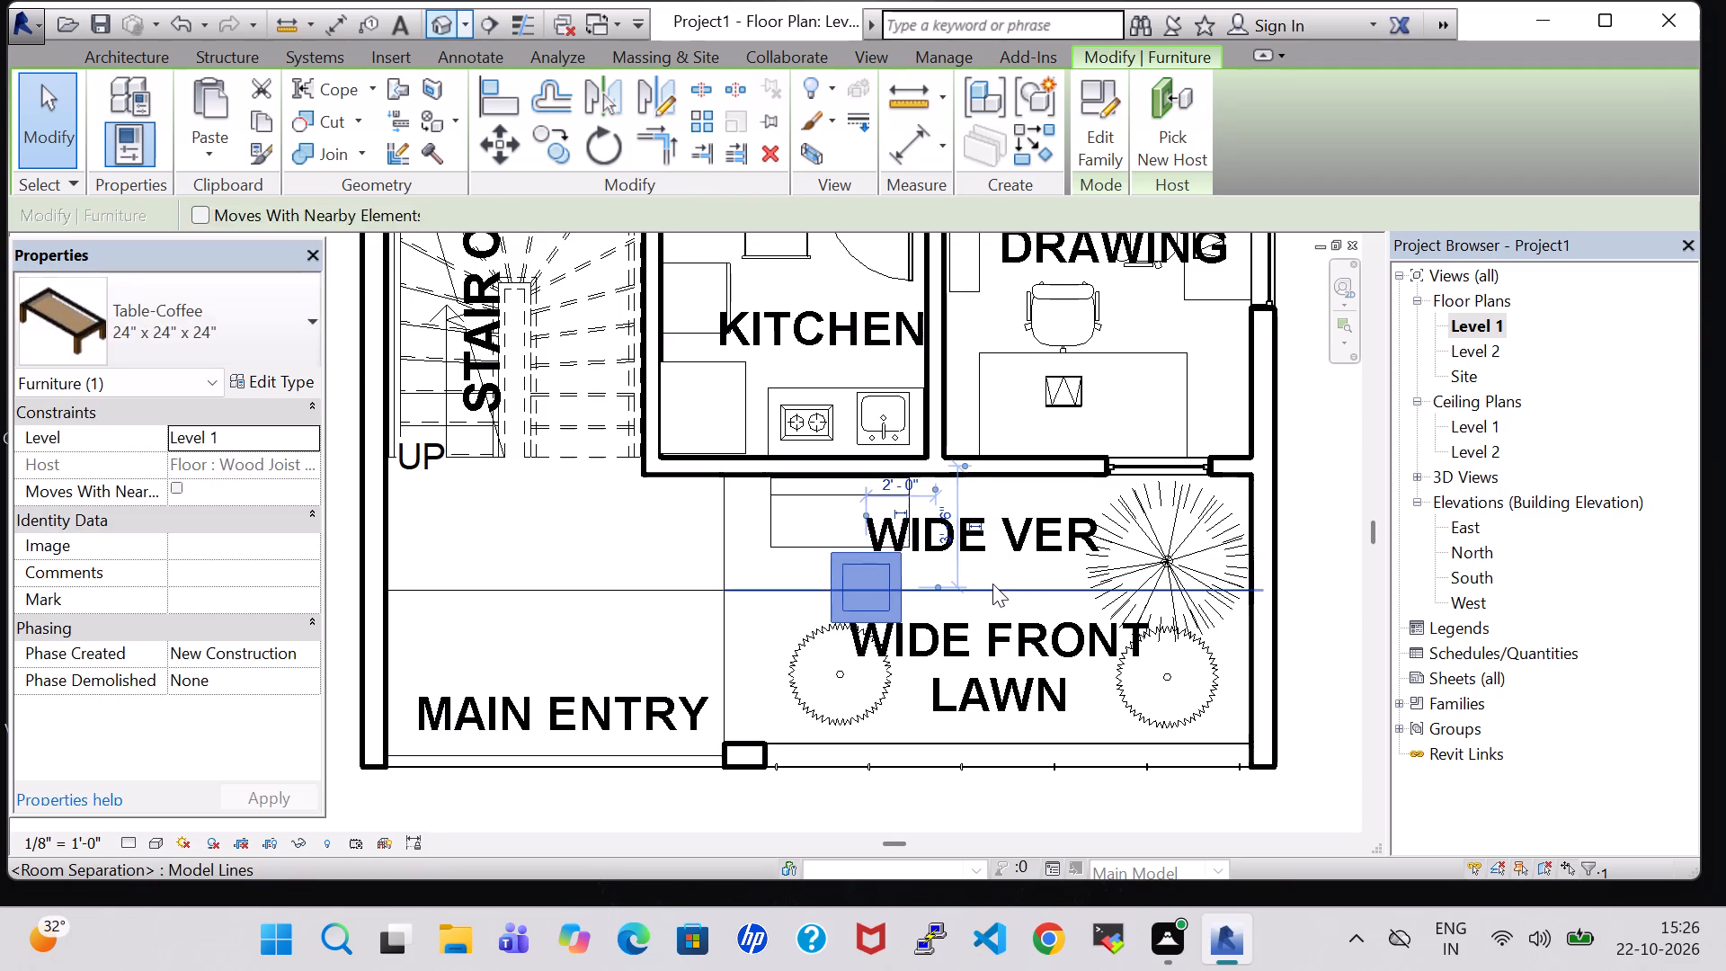
{"action": "key", "text": "Left"}
{"action": "key", "text": "Left"}
{"action": "key", "text": "Left"}
{"action": "key", "text": "Left"}
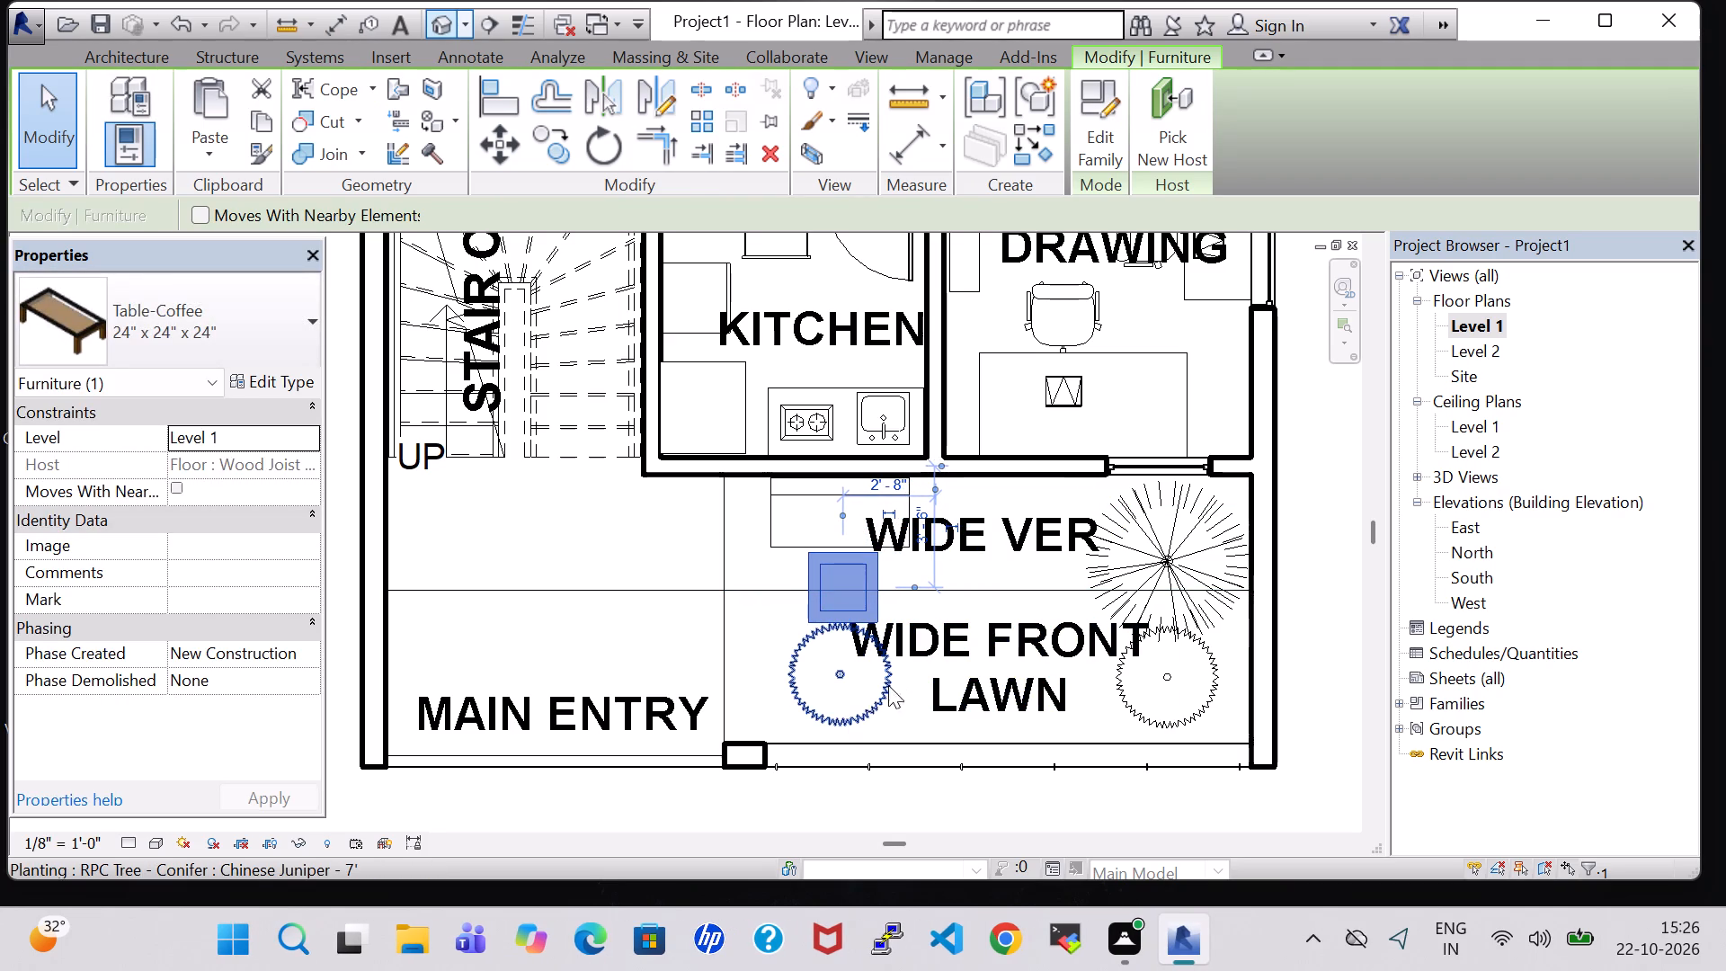
Nudge both Chinese Juniper trees in the front lawn toward the front railing and slightly away from the main entry, checking the front in 3D.
{"action": "left_click", "coordinate": [863, 692]}
{"action": "key", "text": "Down"}
{"action": "key", "text": "Down"}
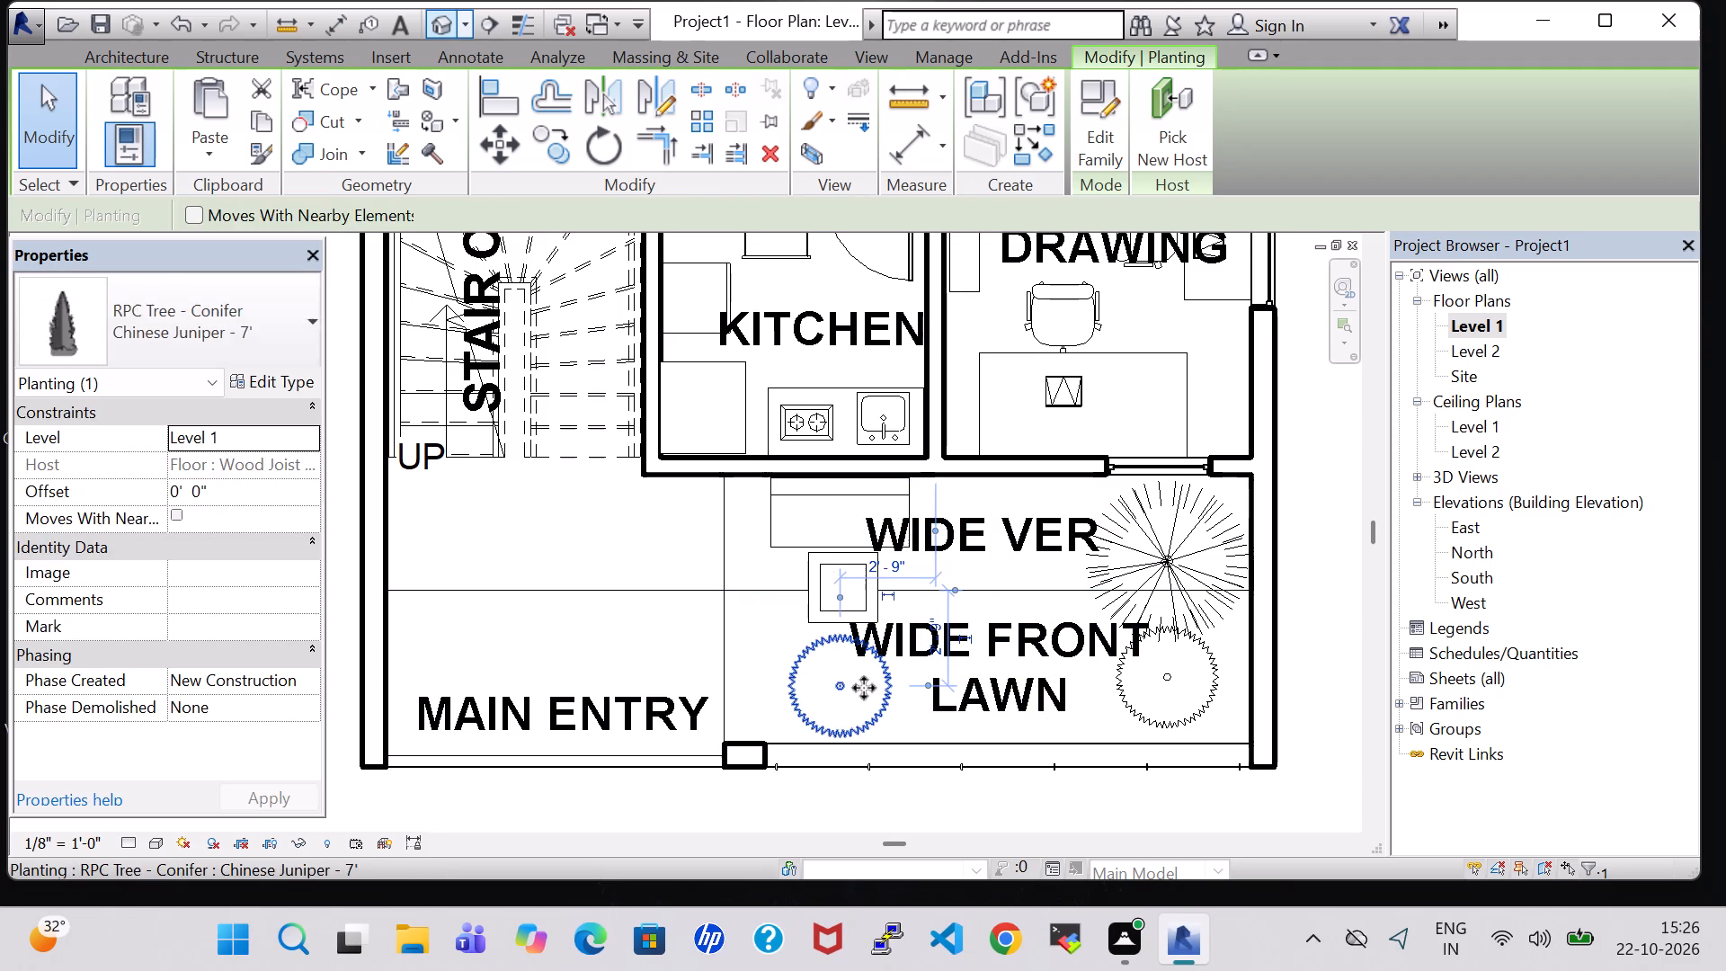
{"action": "key", "text": "Right"}
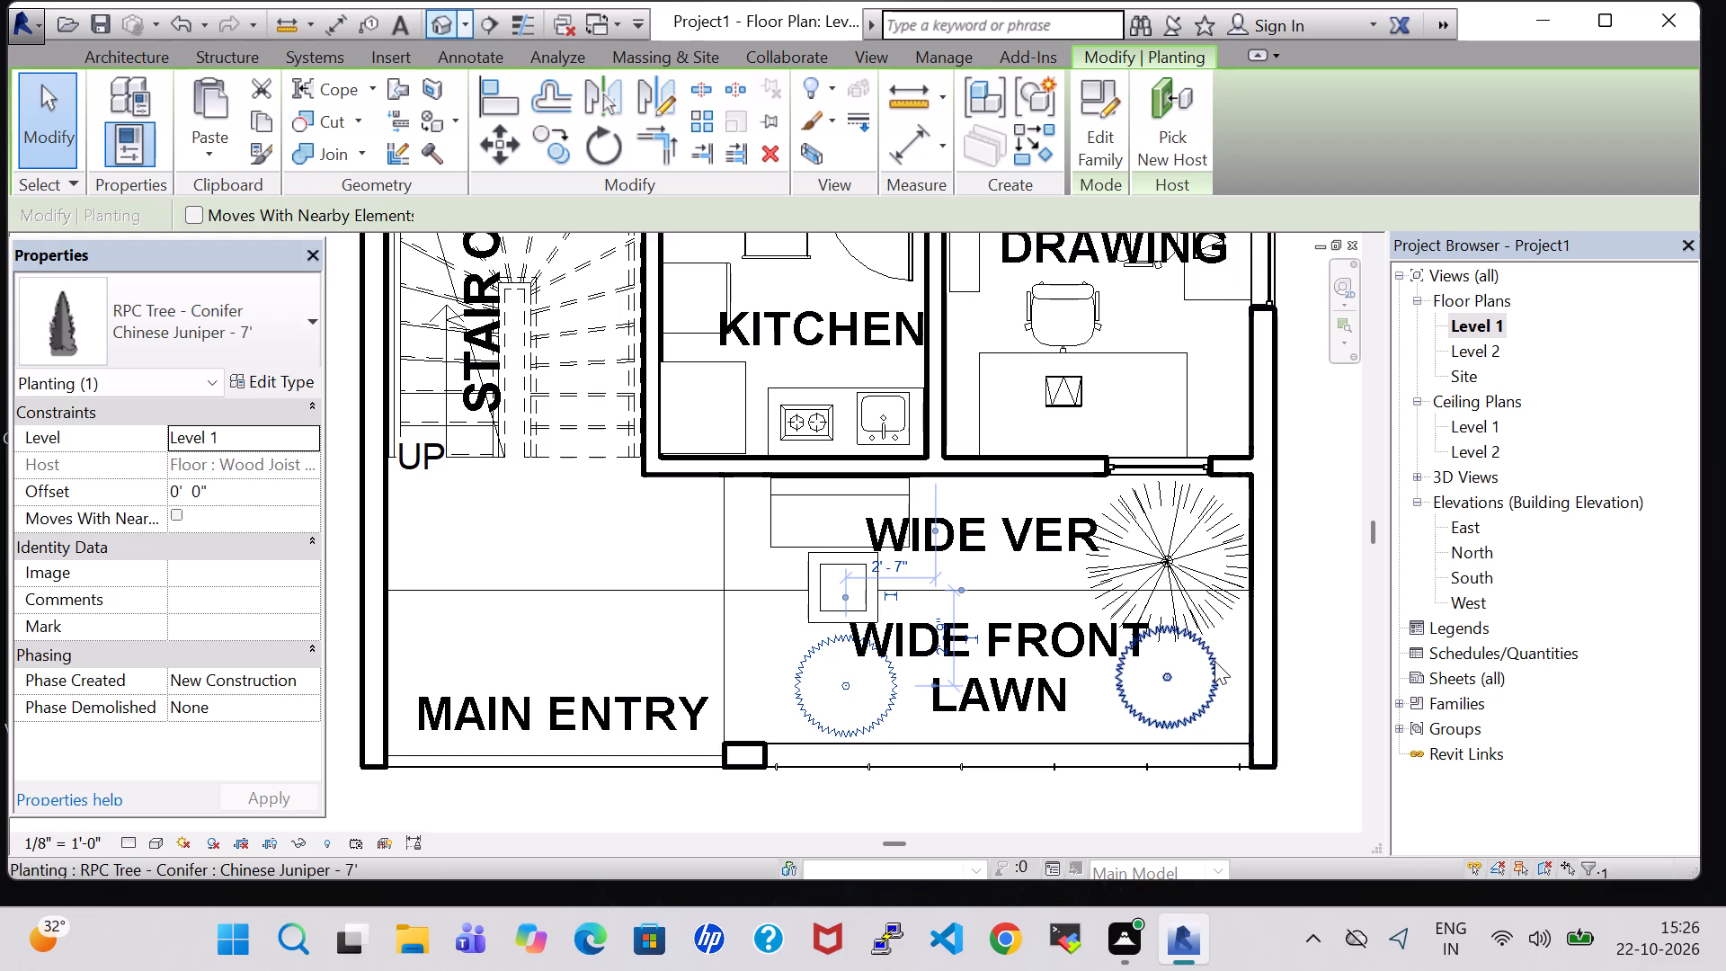
{"action": "left_click", "coordinate": [1214, 661]}
{"action": "key", "text": "Down"}
{"action": "key", "text": "Down"}
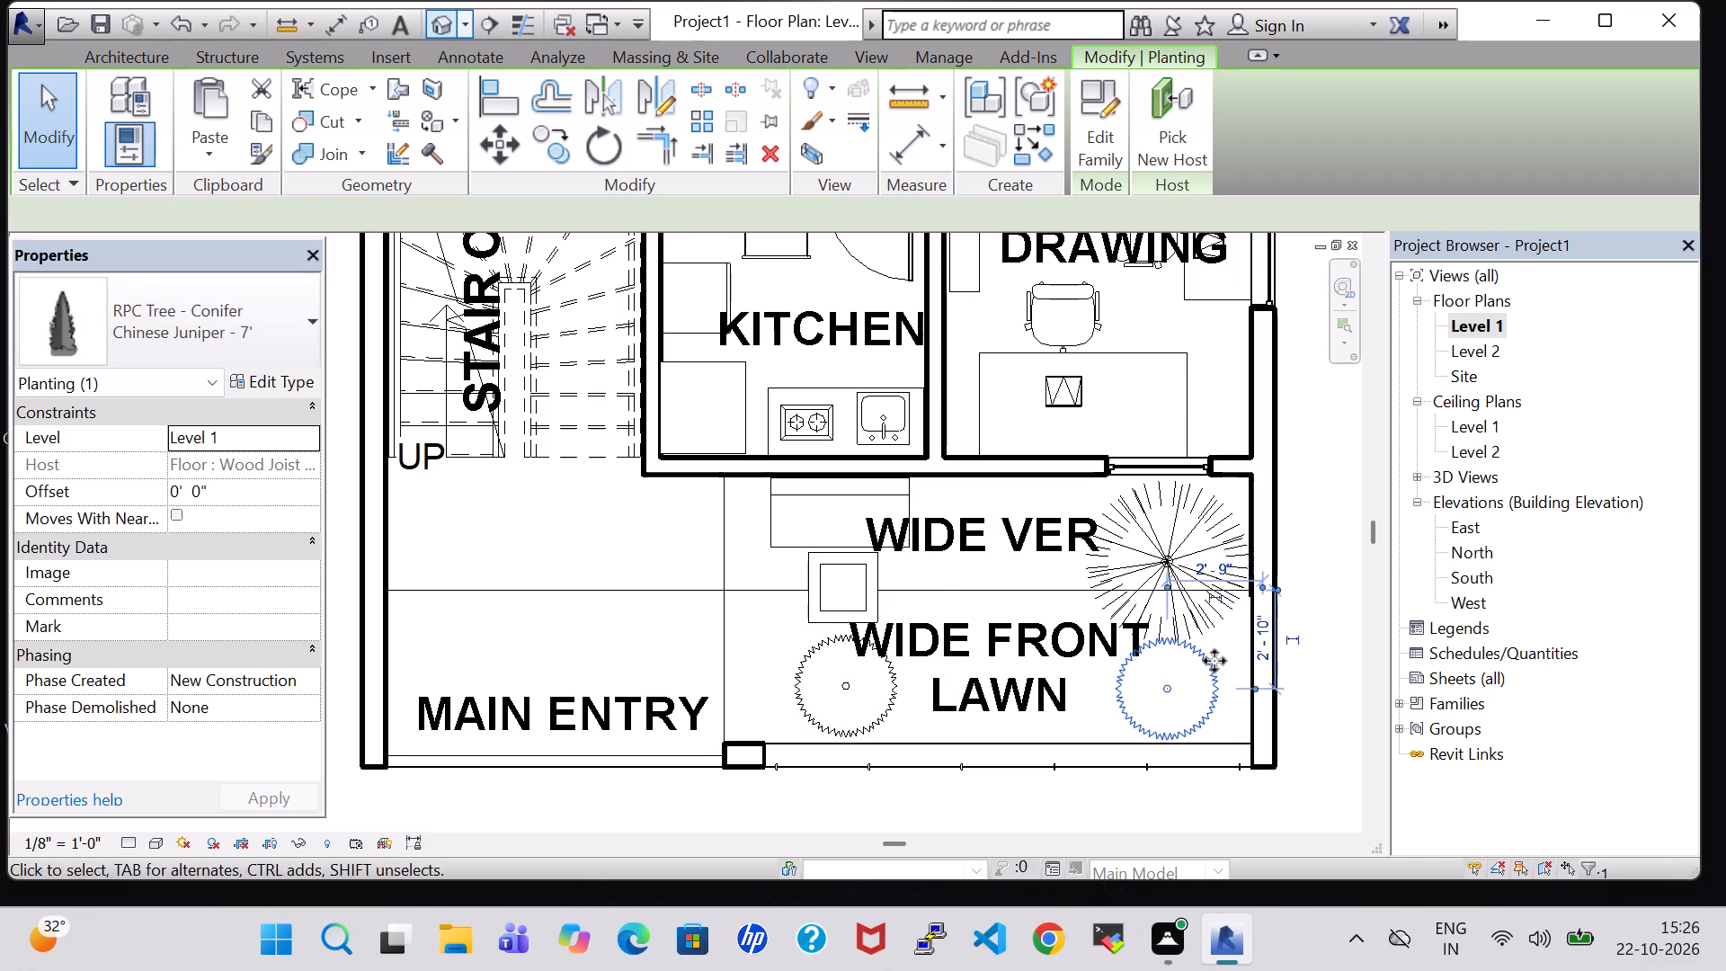
{"action": "key", "text": "Down"}
{"action": "key", "text": "Right"}
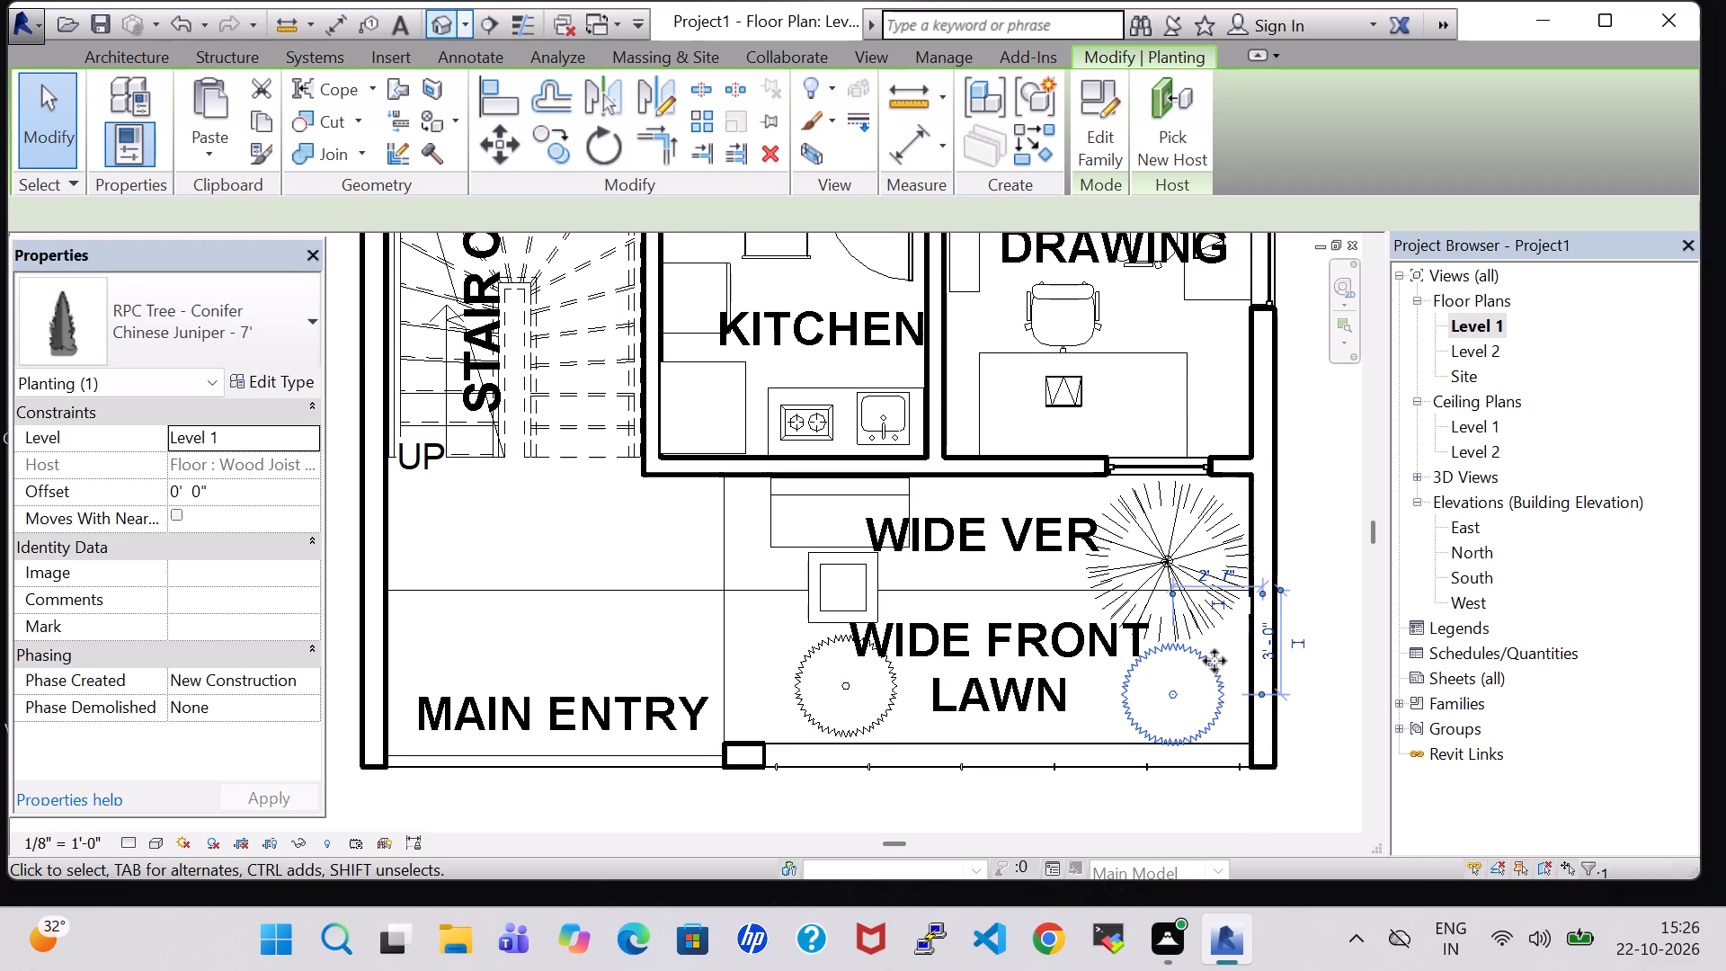
{"action": "key", "text": "Up"}
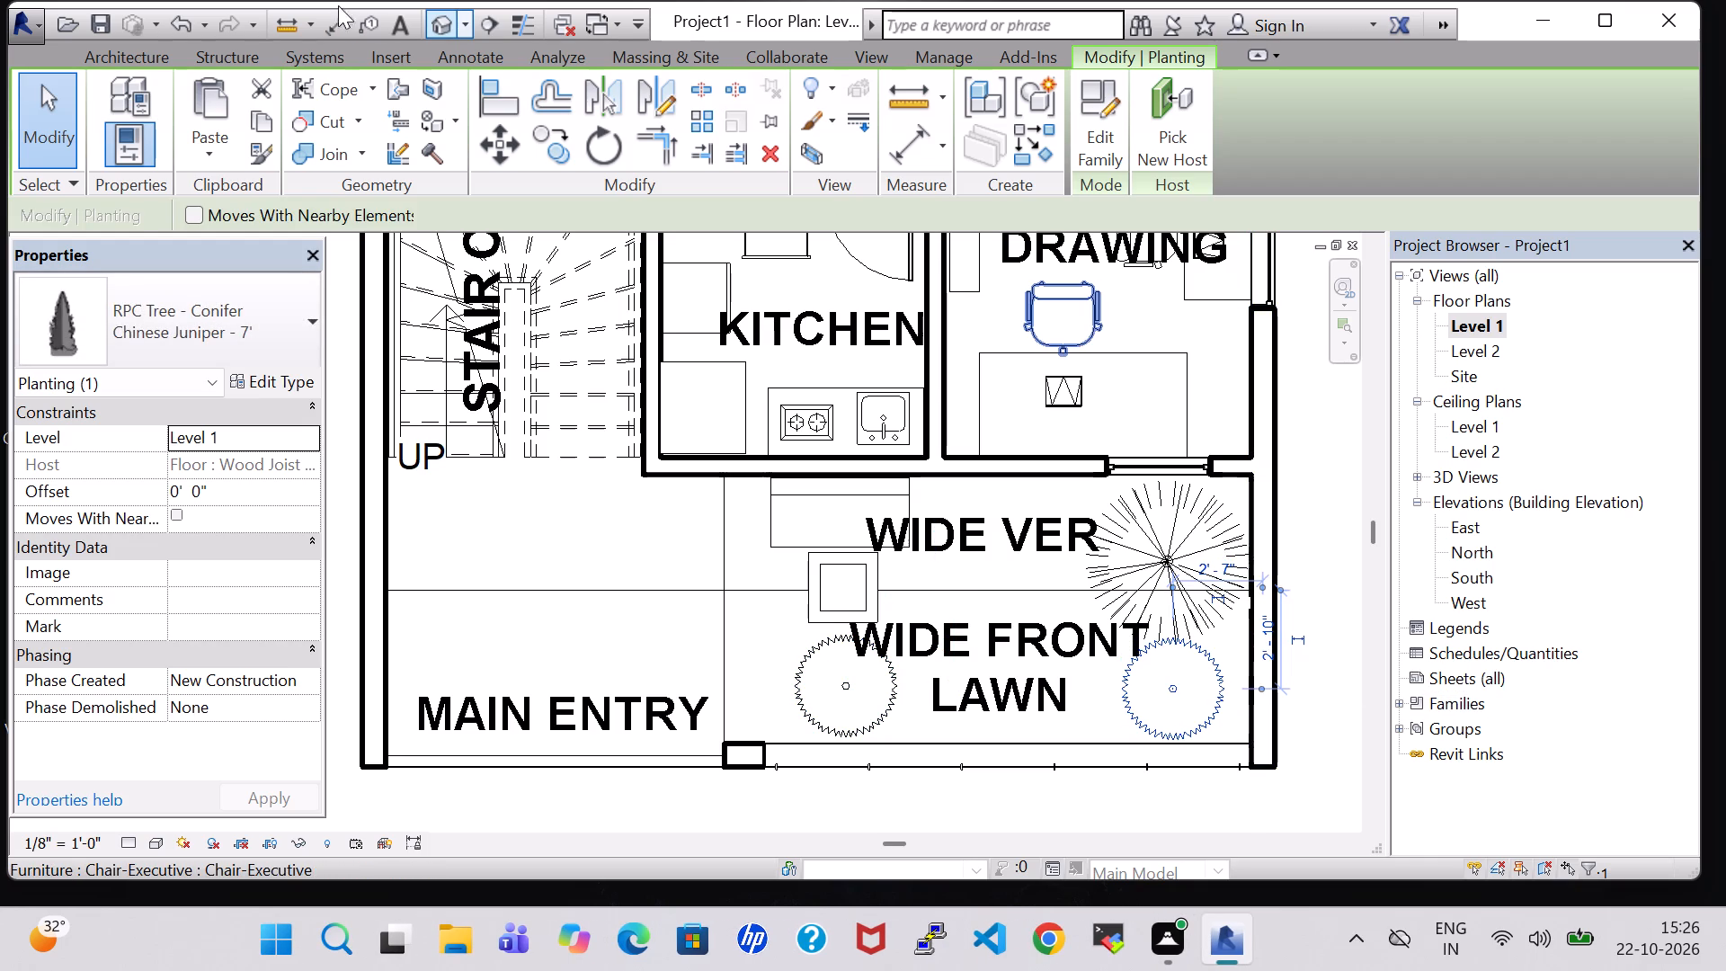
{"action": "left_click", "coordinate": [451, 16]}
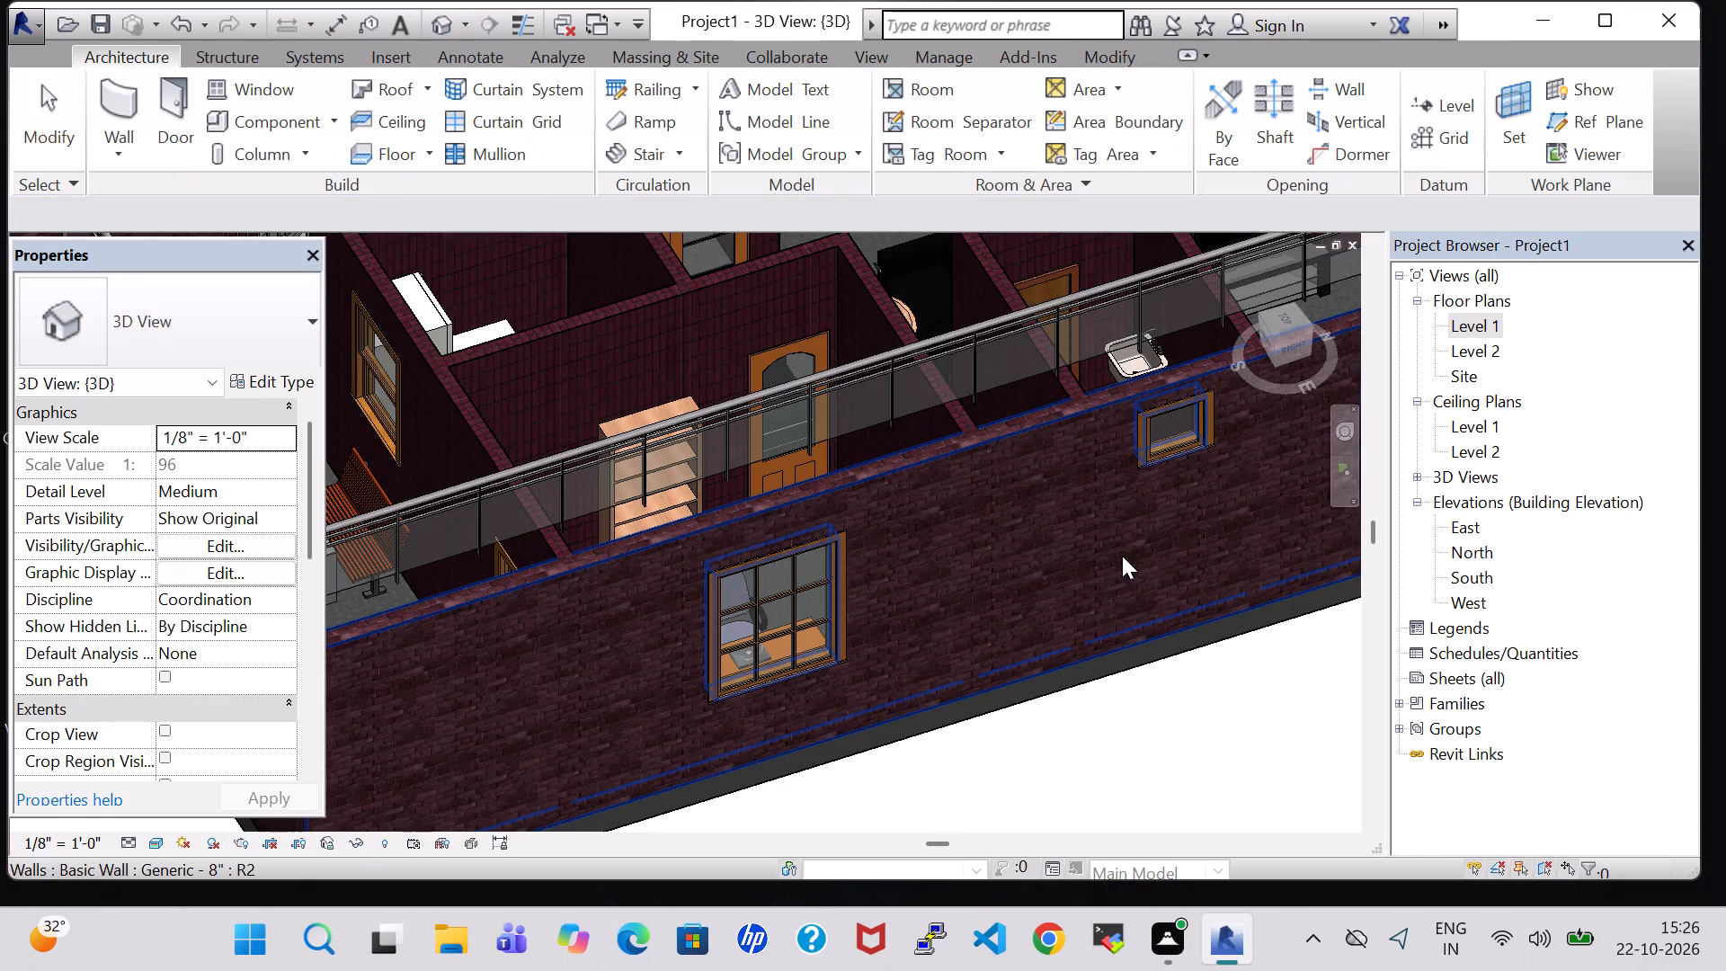
{"action": "middle_click_drag", "start_coordinate": [779, 799], "coordinate": [1000, 755], "text": "shift"}
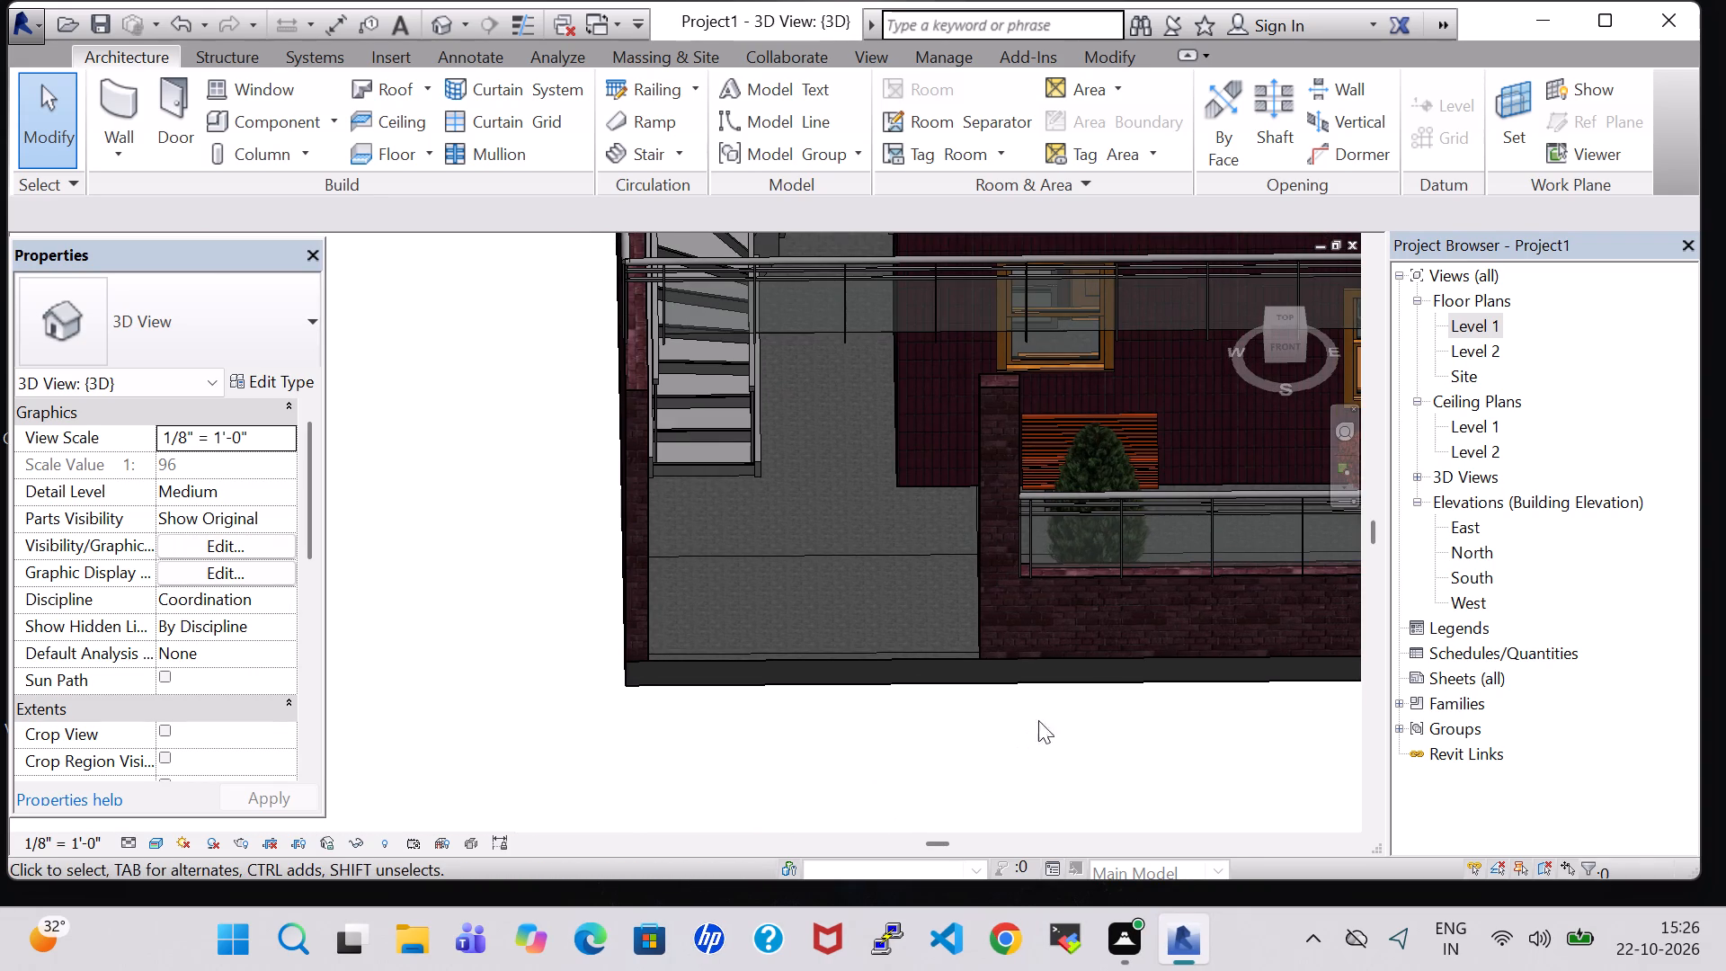
On the Level 1 plan, shift the drawing room desk by the verandah wall slightly toward the outer side wall.
{"action": "double_click", "coordinate": [1471, 323]}
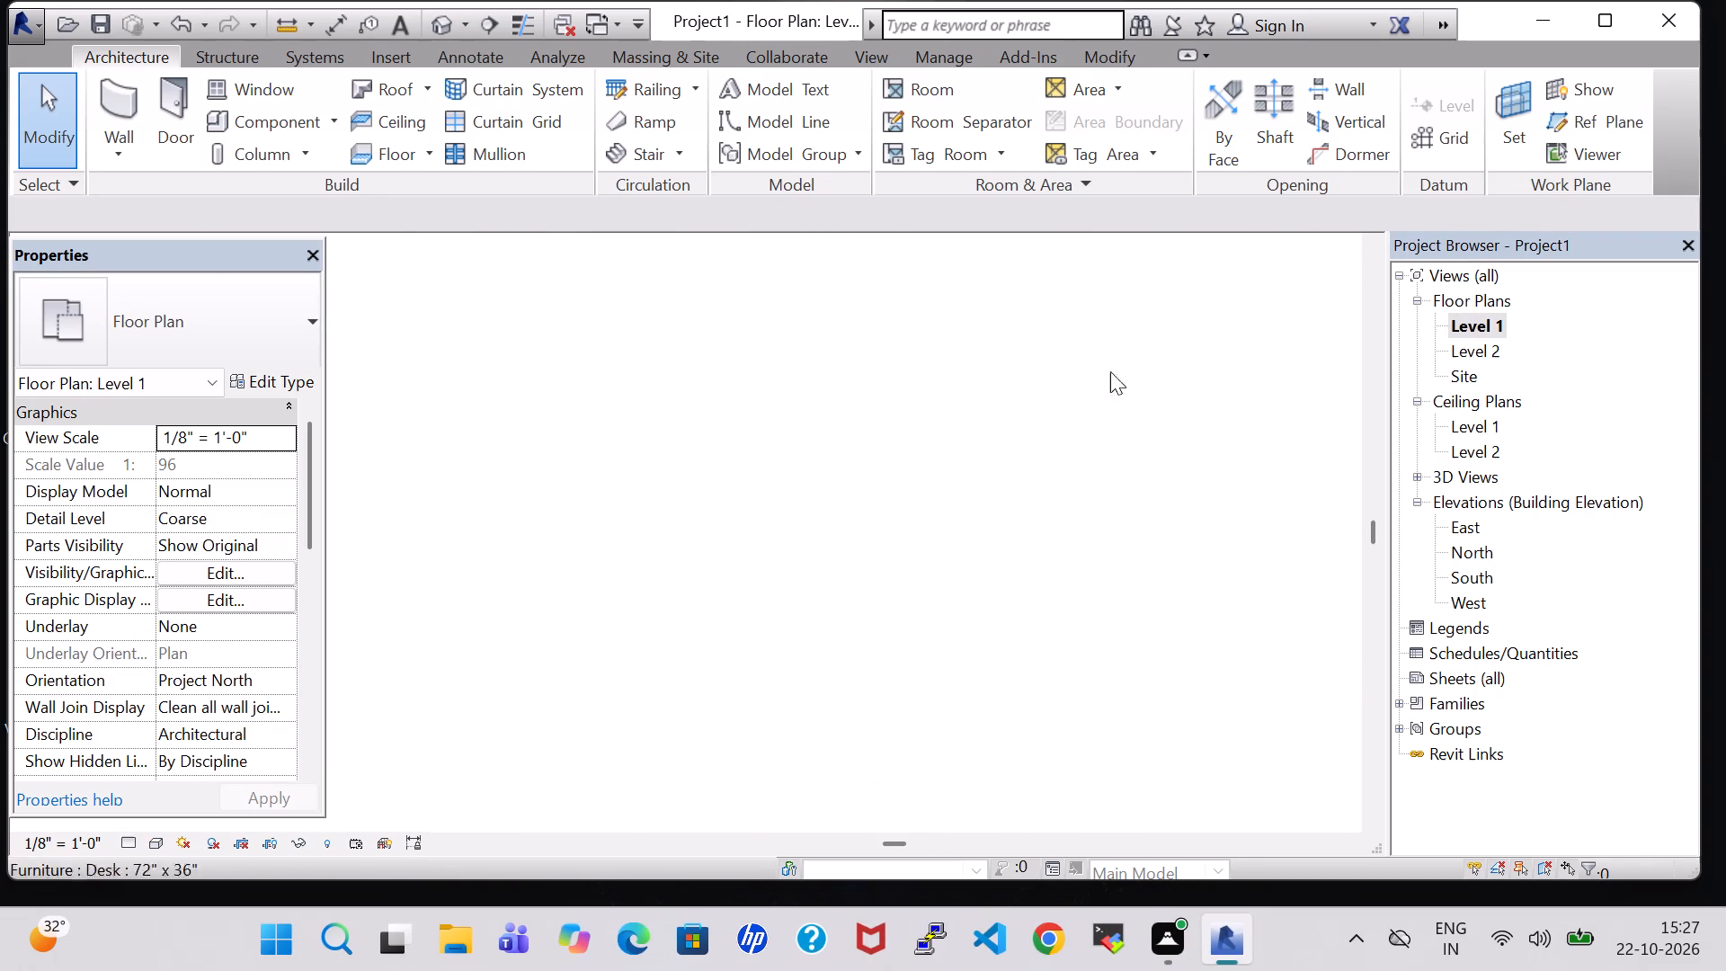
{"action": "scroll", "coordinate": [1081, 397], "scroll_direction": "down", "scroll_amount": 2}
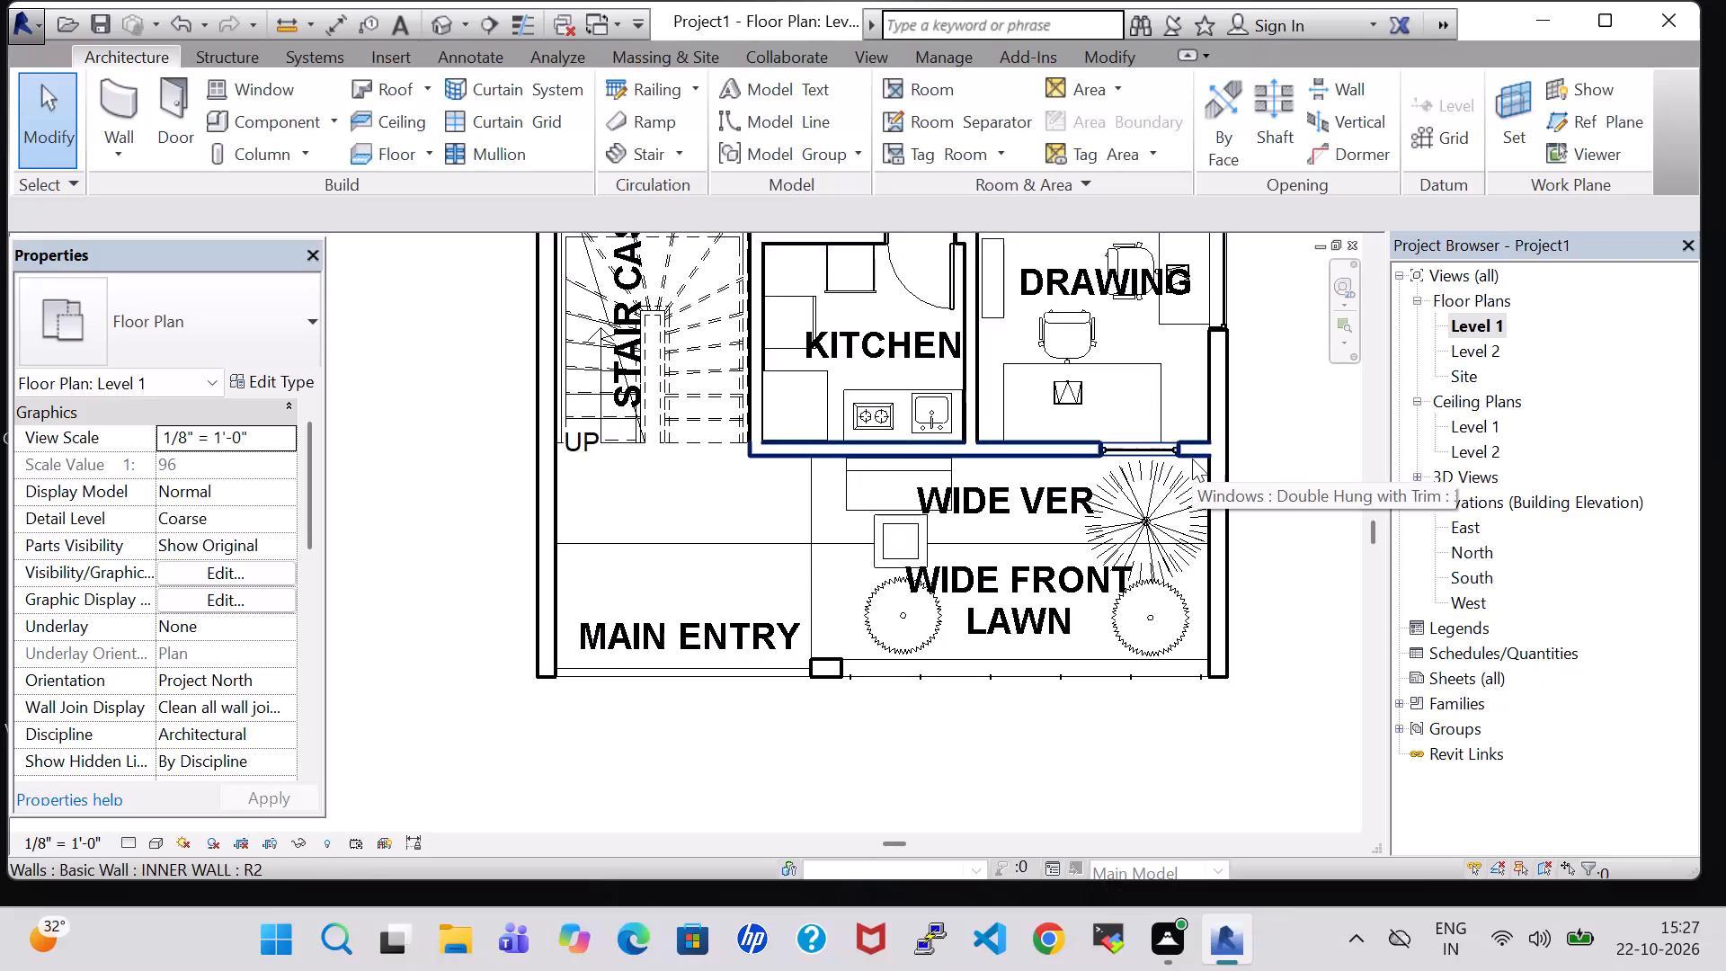
{"action": "left_click", "coordinate": [1157, 392]}
{"action": "key", "text": "Right"}
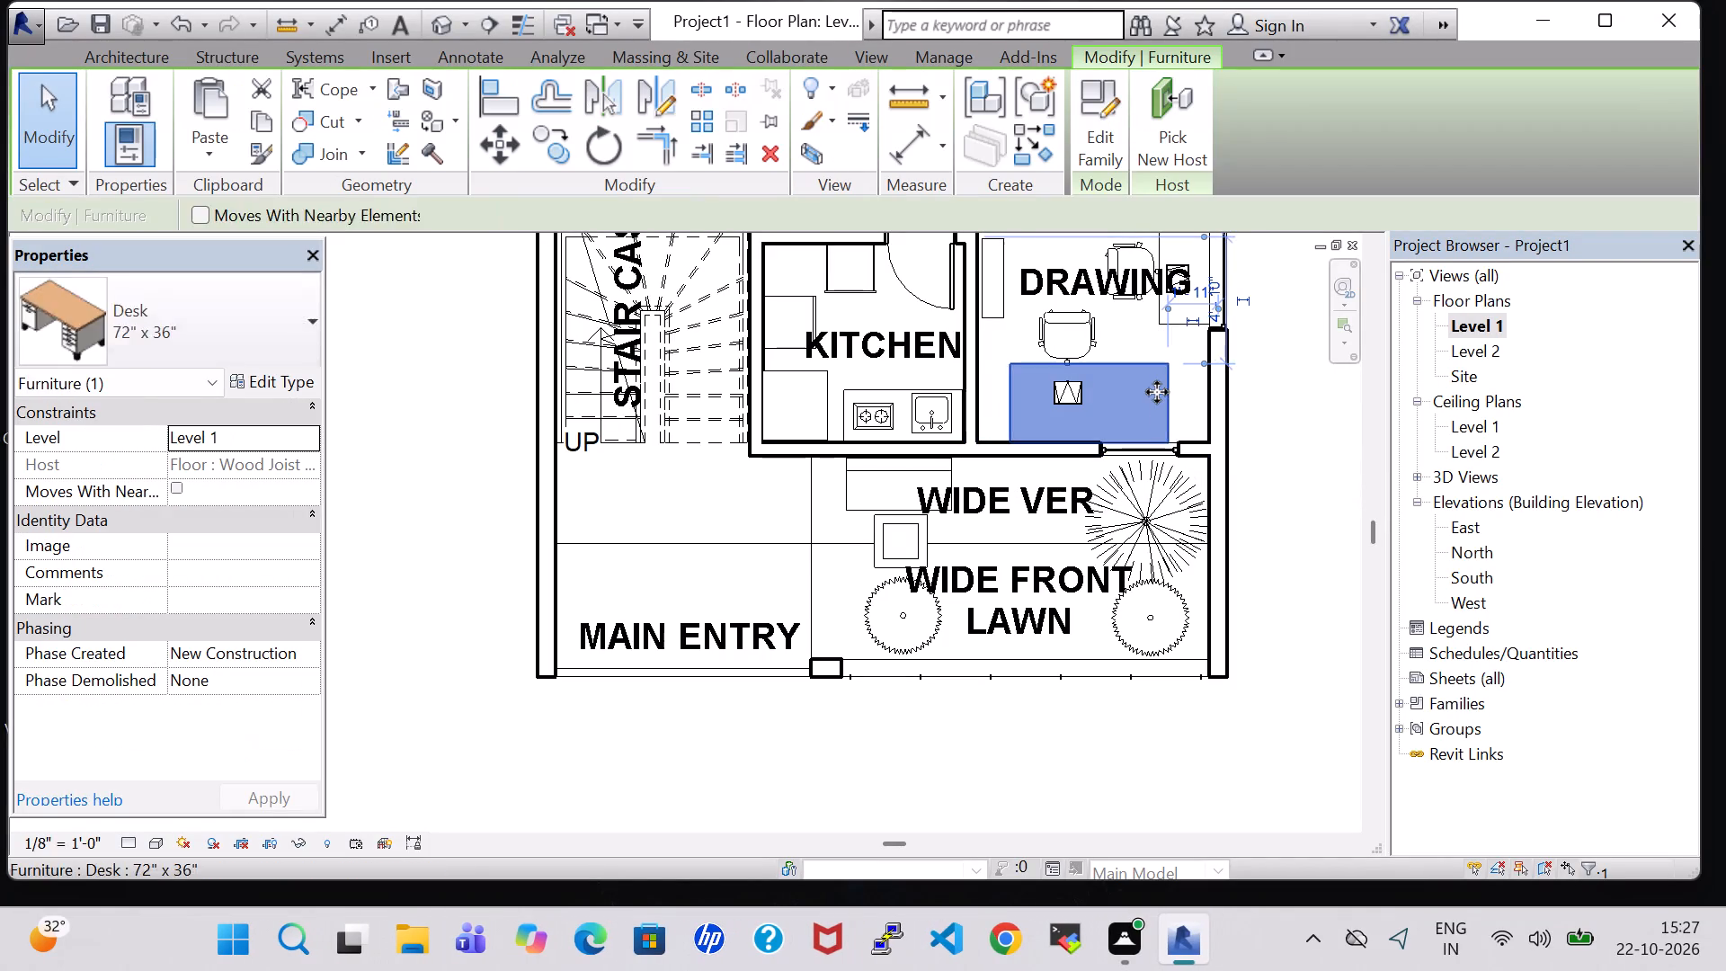
{"action": "key", "text": "Right"}
{"action": "key", "text": "Right"}
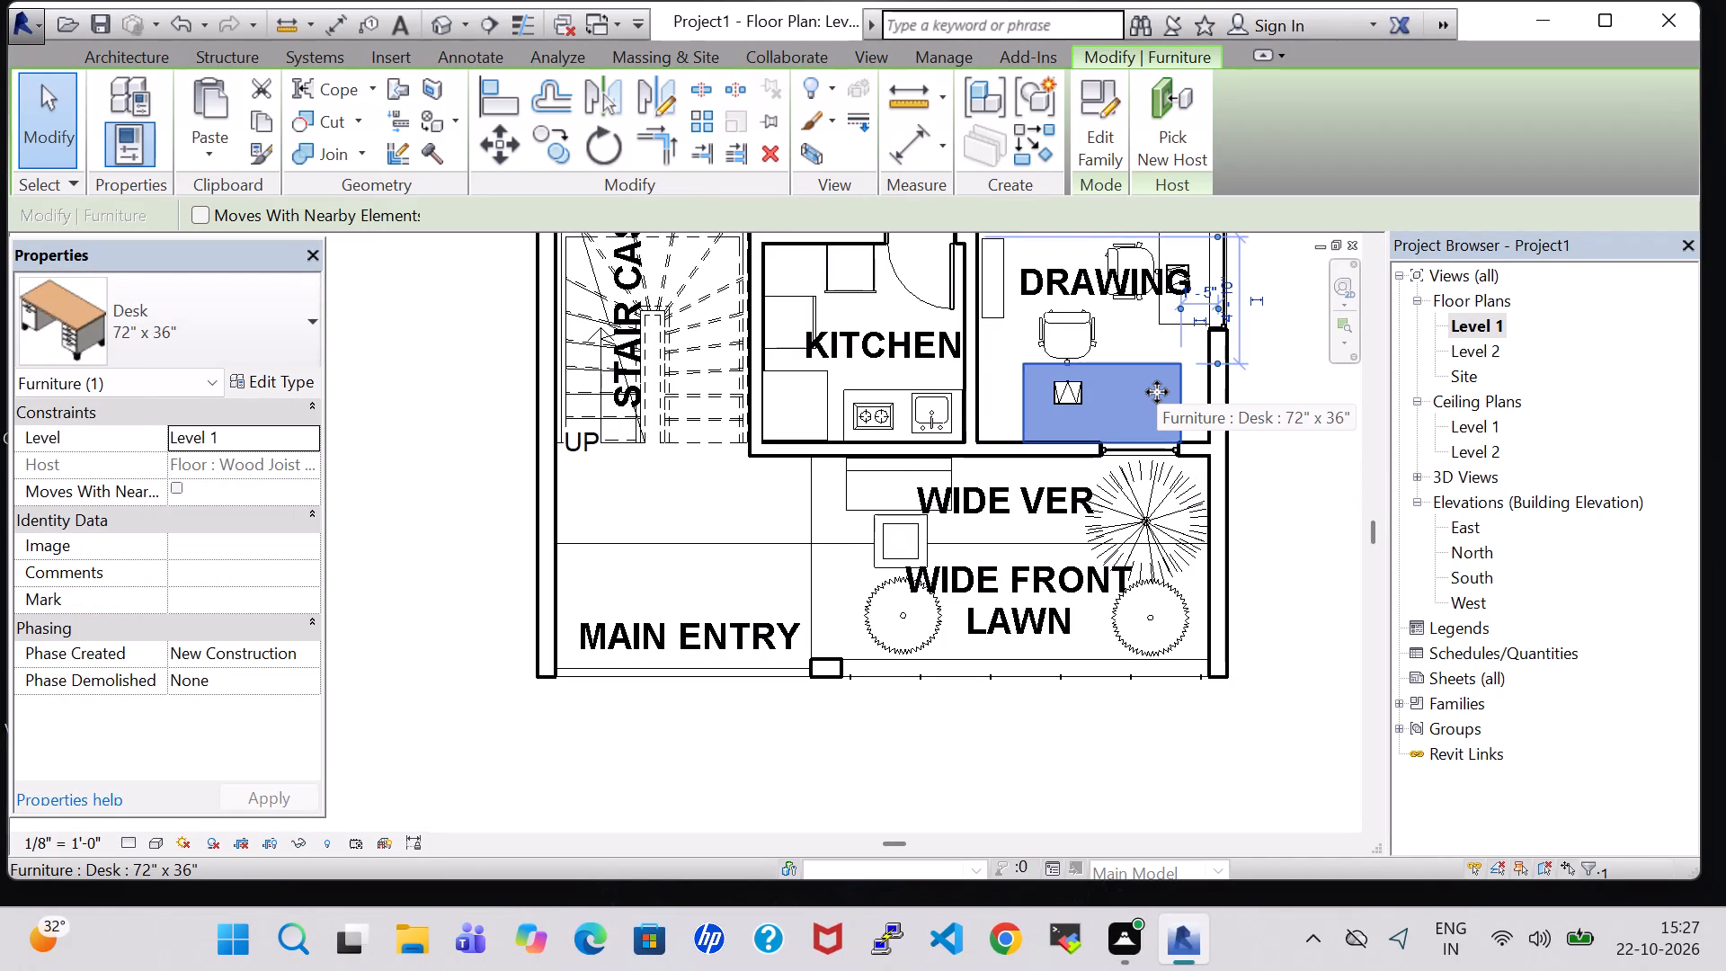
{"action": "key", "text": "Right"}
{"action": "key", "text": "Right"}
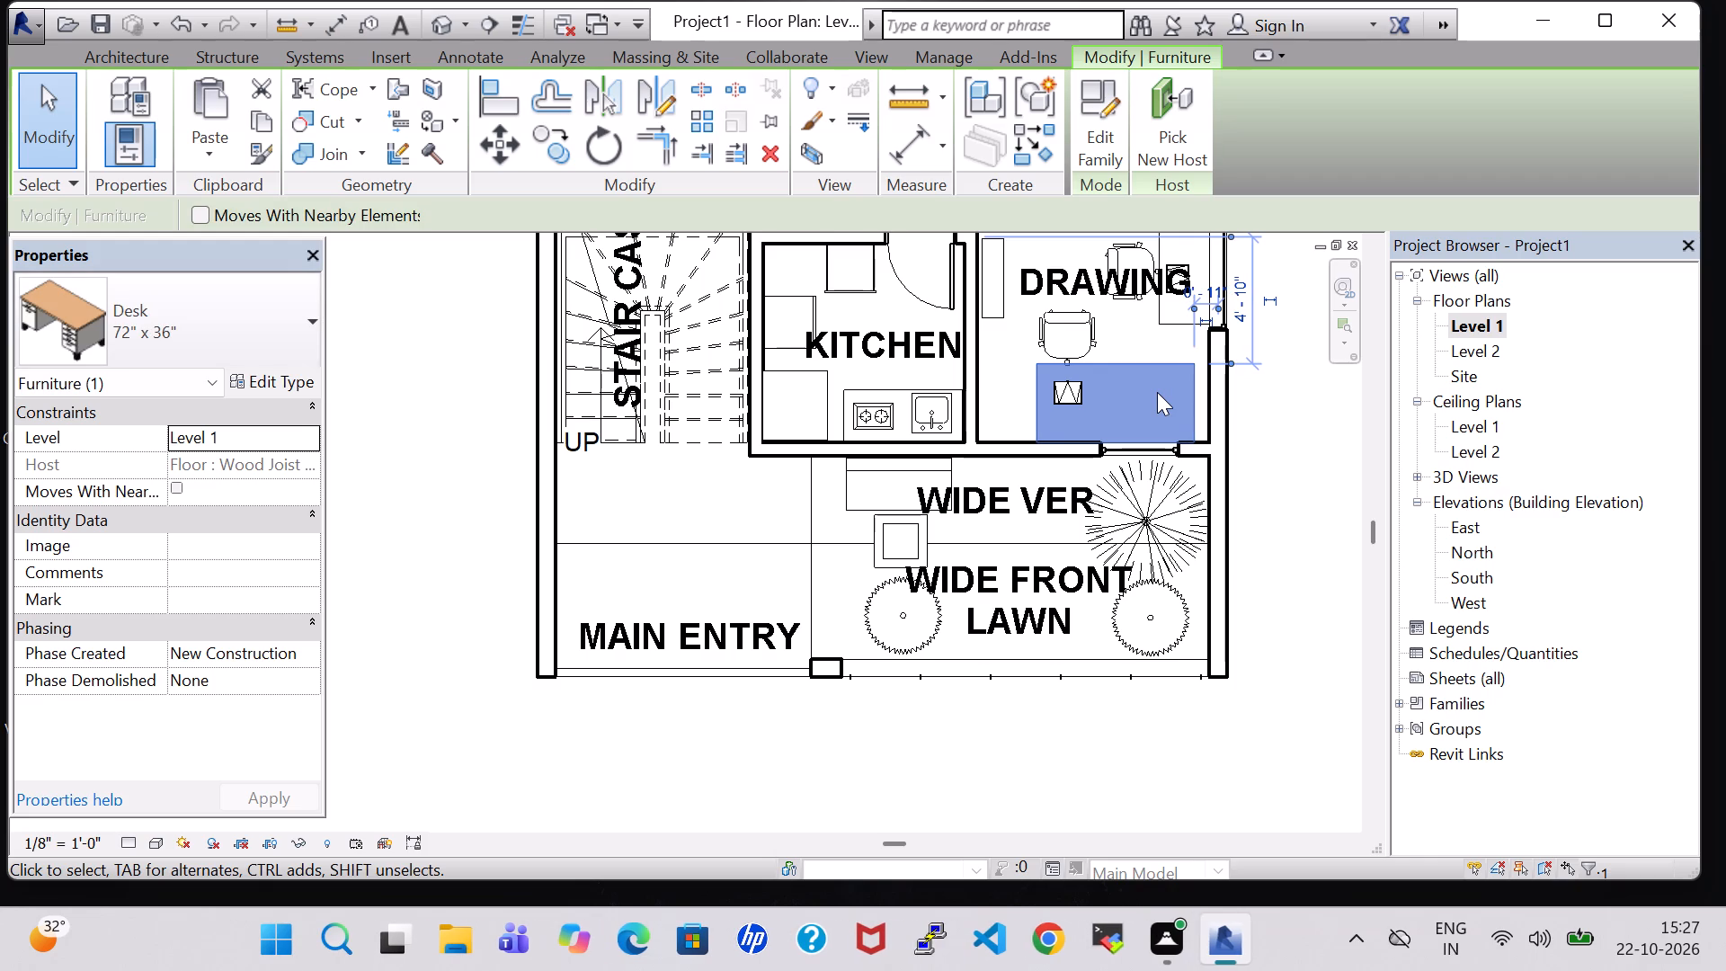
Set the 72" x 36" desk type's width to 4' 0".
{"action": "left_click", "coordinate": [259, 388]}
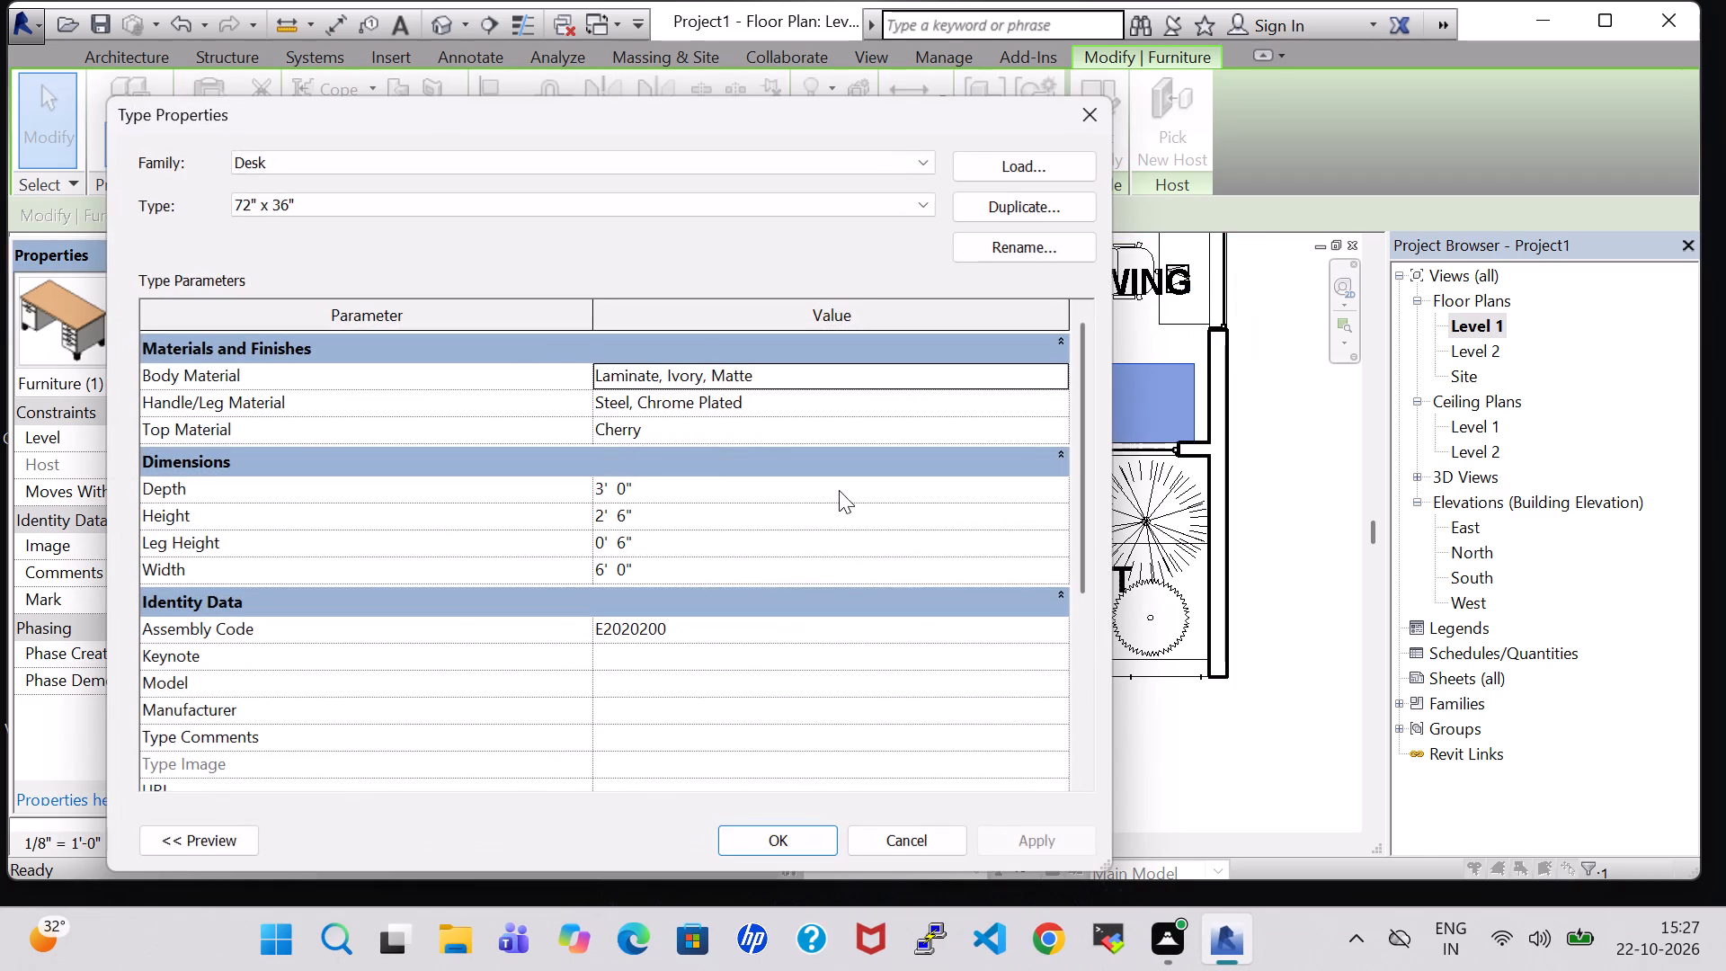
{"action": "left_click", "coordinate": [605, 564]}
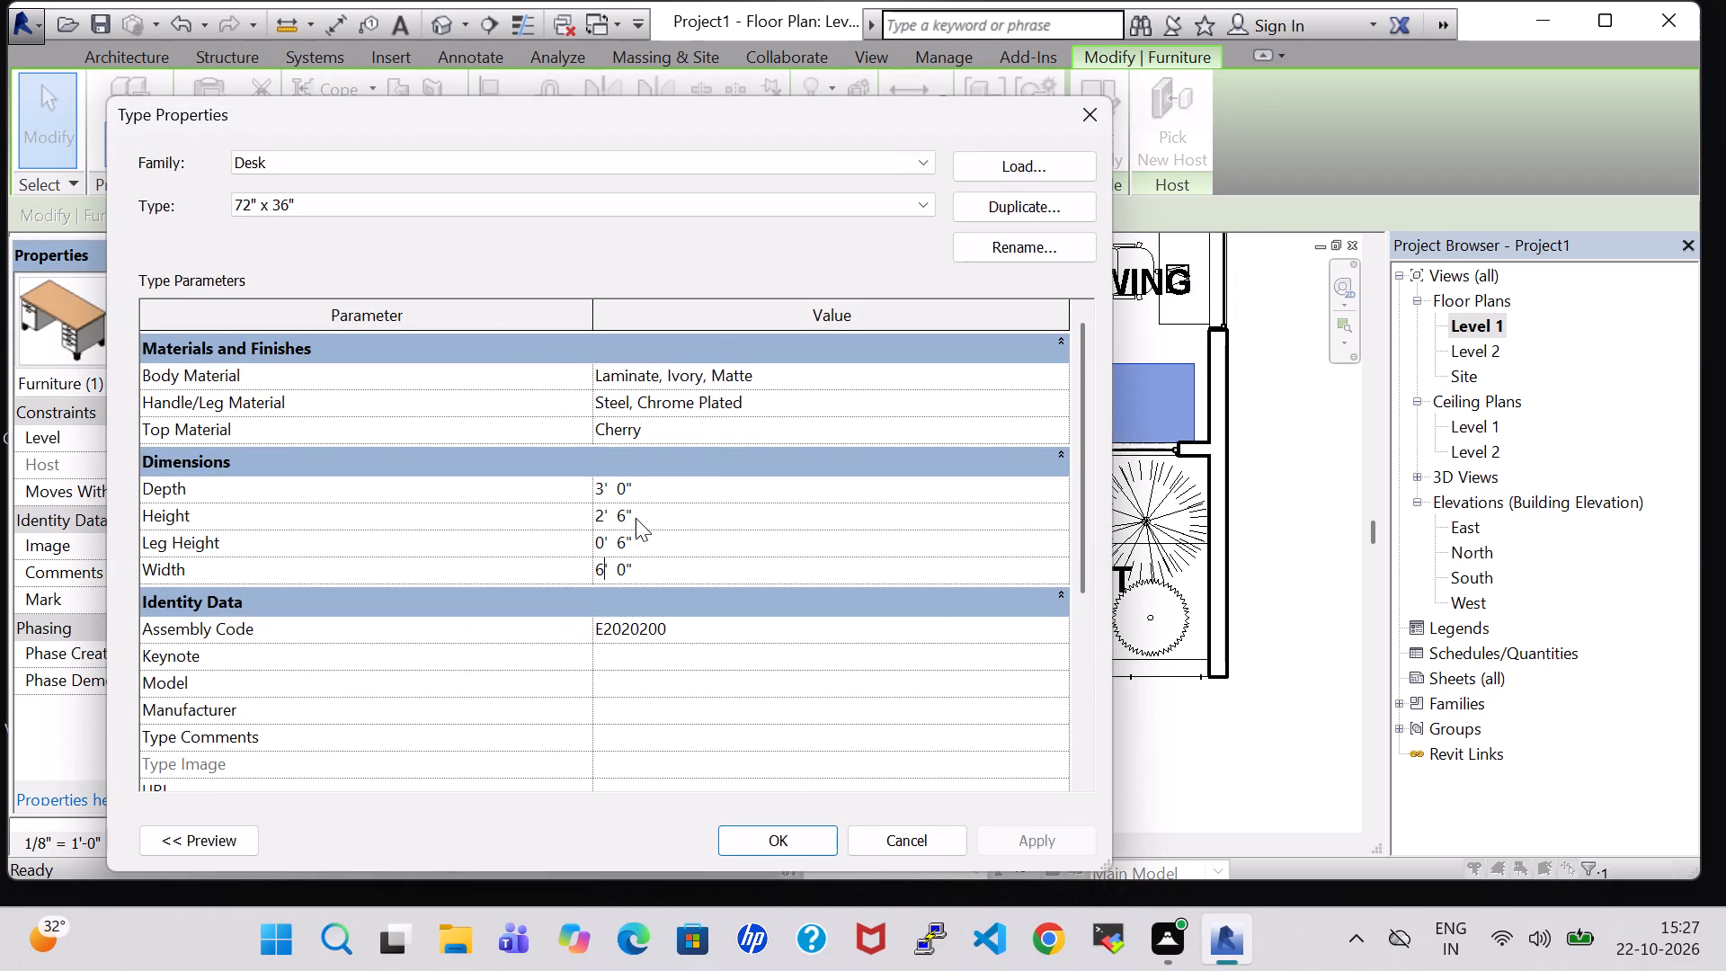
{"action": "key", "text": "BackSpace"}
{"action": "key", "text": "4"}
{"action": "left_click", "coordinate": [1087, 851]}
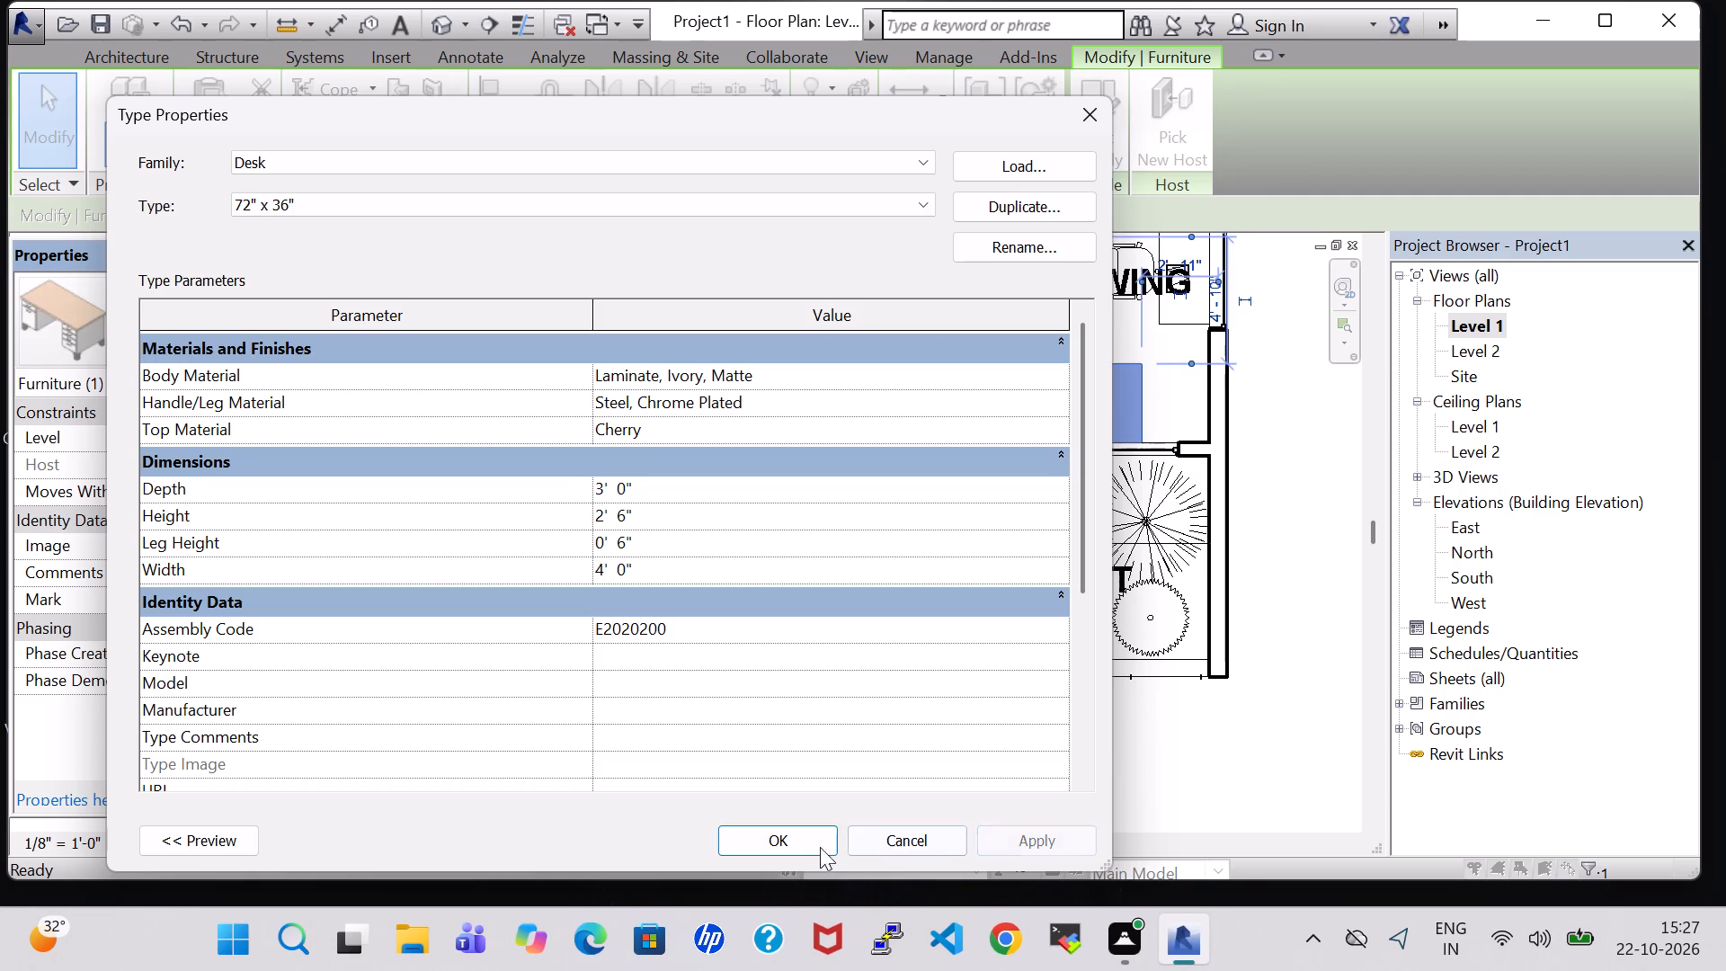
{"action": "left_click", "coordinate": [780, 841]}
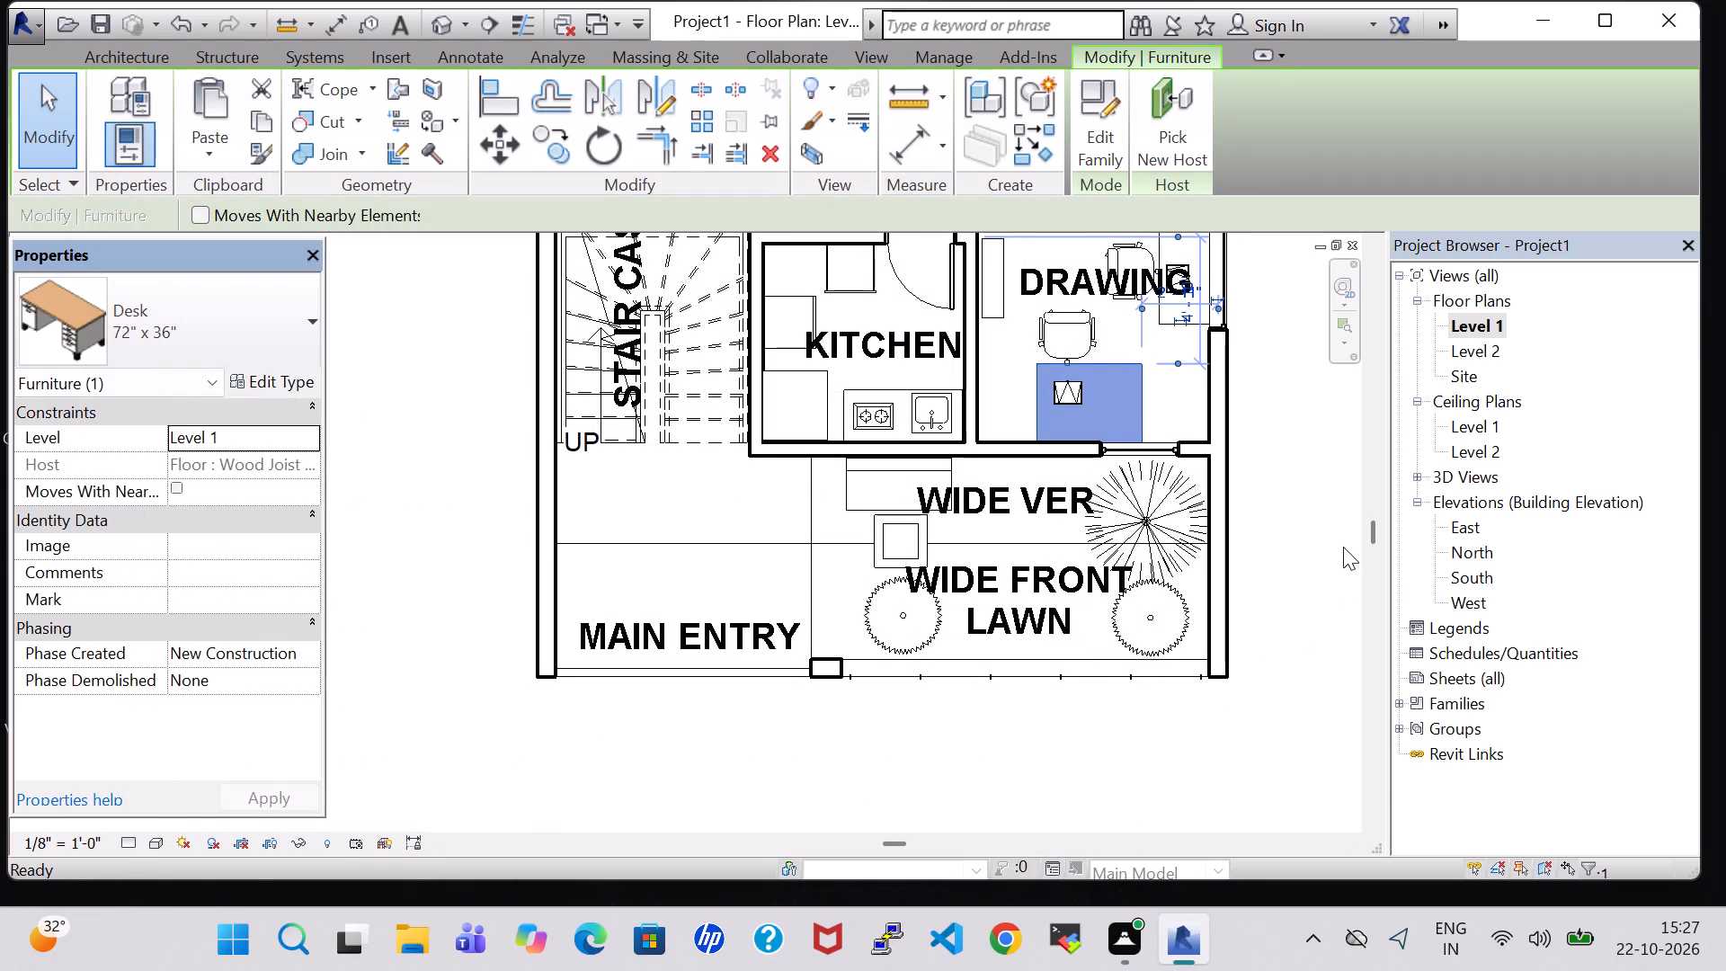
Move the shortened desk by the drawing room's verandah wall further toward the outer side wall, clear of the notebook computer's original spot.
{"action": "key", "text": "Right"}
{"action": "key", "text": "Right"}
{"action": "key", "text": "Right"}
{"action": "left_click", "coordinate": [1323, 488]}
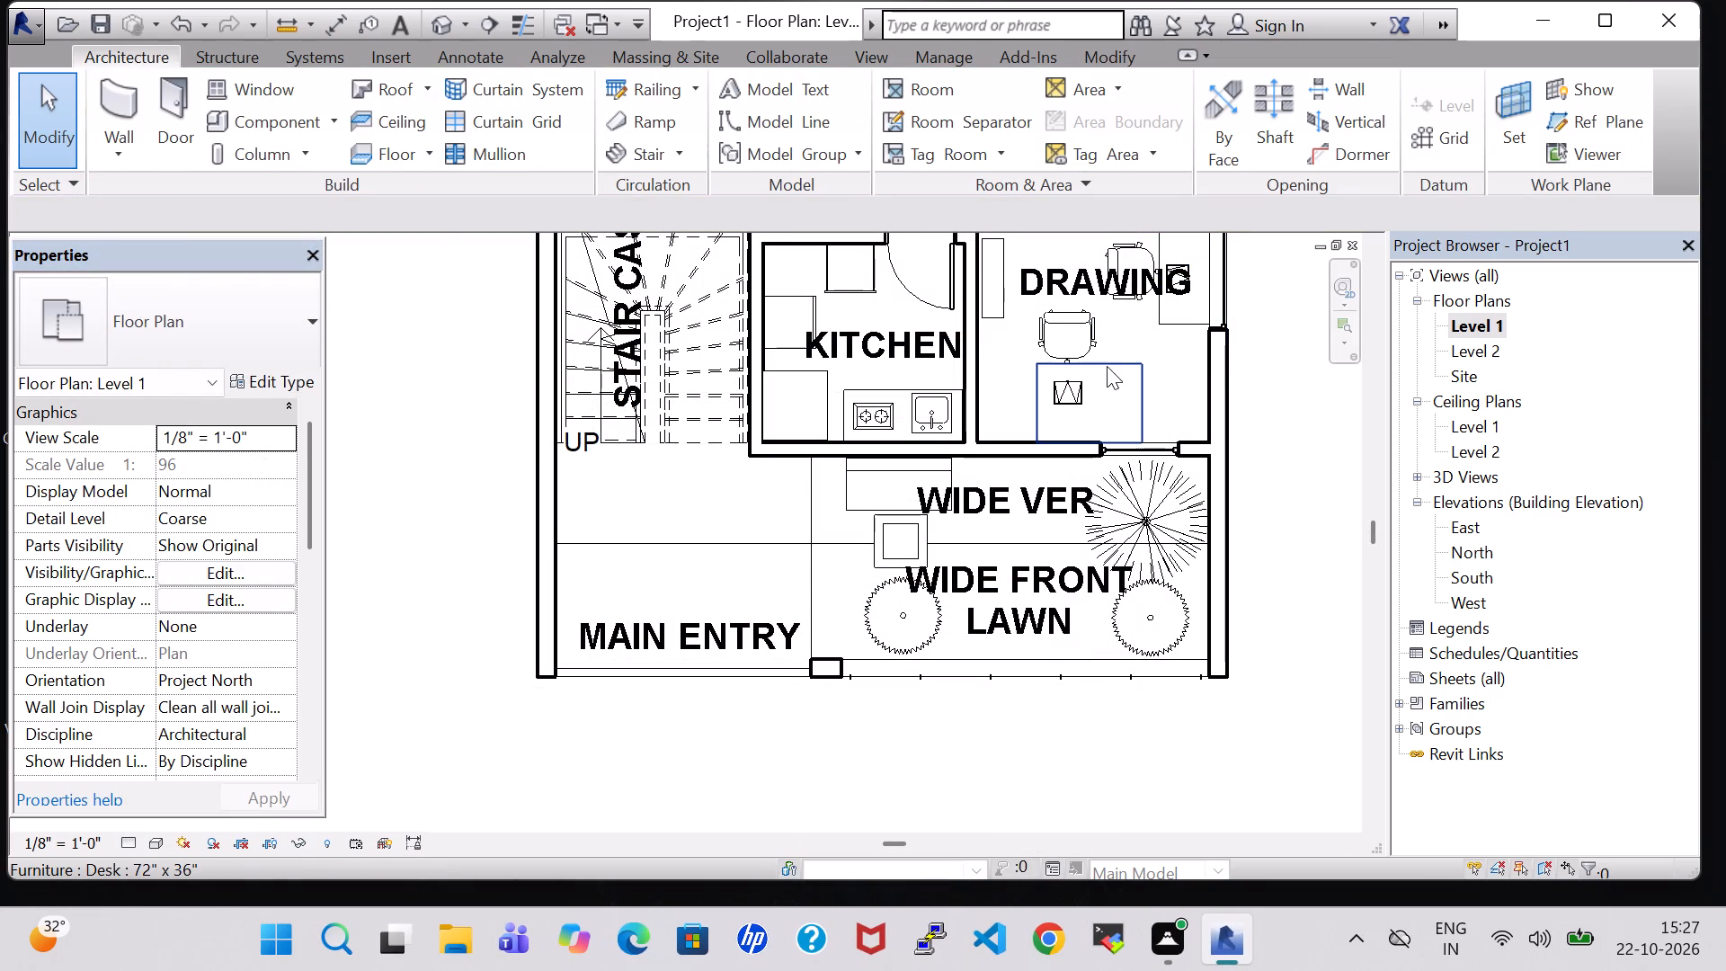
{"action": "left_click", "coordinate": [1107, 368]}
{"action": "key", "text": "Right"}
{"action": "key", "text": "Right"}
{"action": "key", "text": "Right"}
{"action": "key", "text": "Right"}
{"action": "key", "text": "Right"}
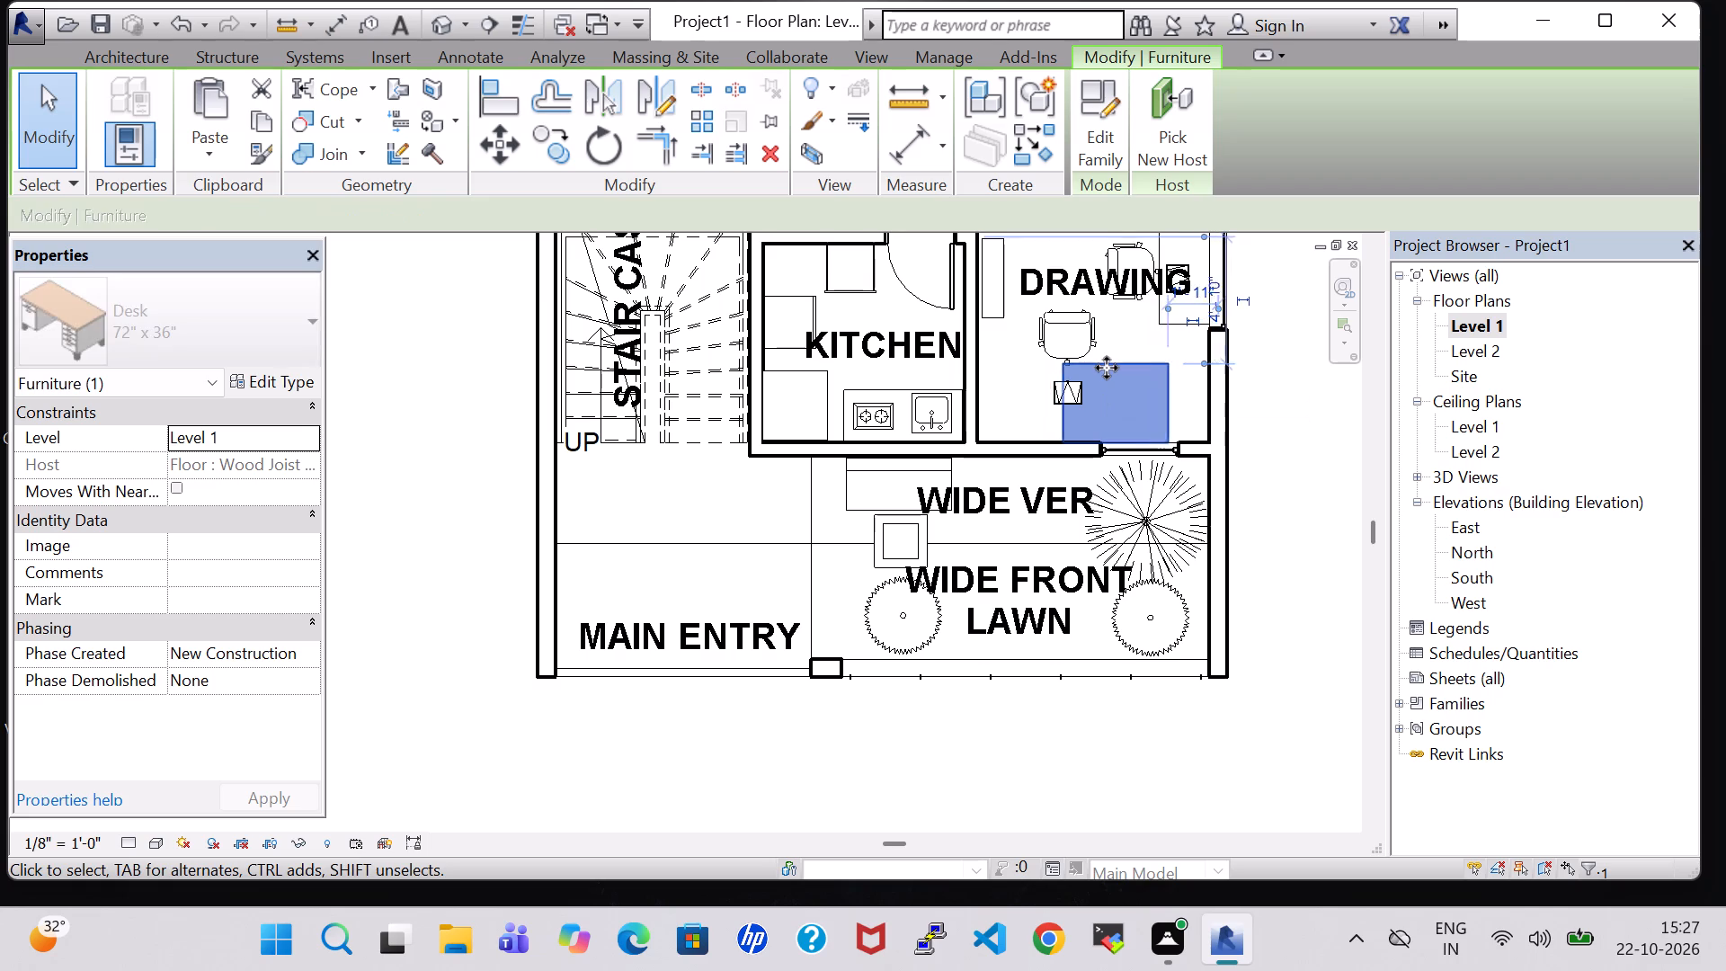
{"action": "key", "text": "Right"}
{"action": "key", "text": "Right"}
Move the RPC Notebook Computer sideways back onto the relocated desk, near the middle of its top.
{"action": "left_click", "coordinate": [1062, 393]}
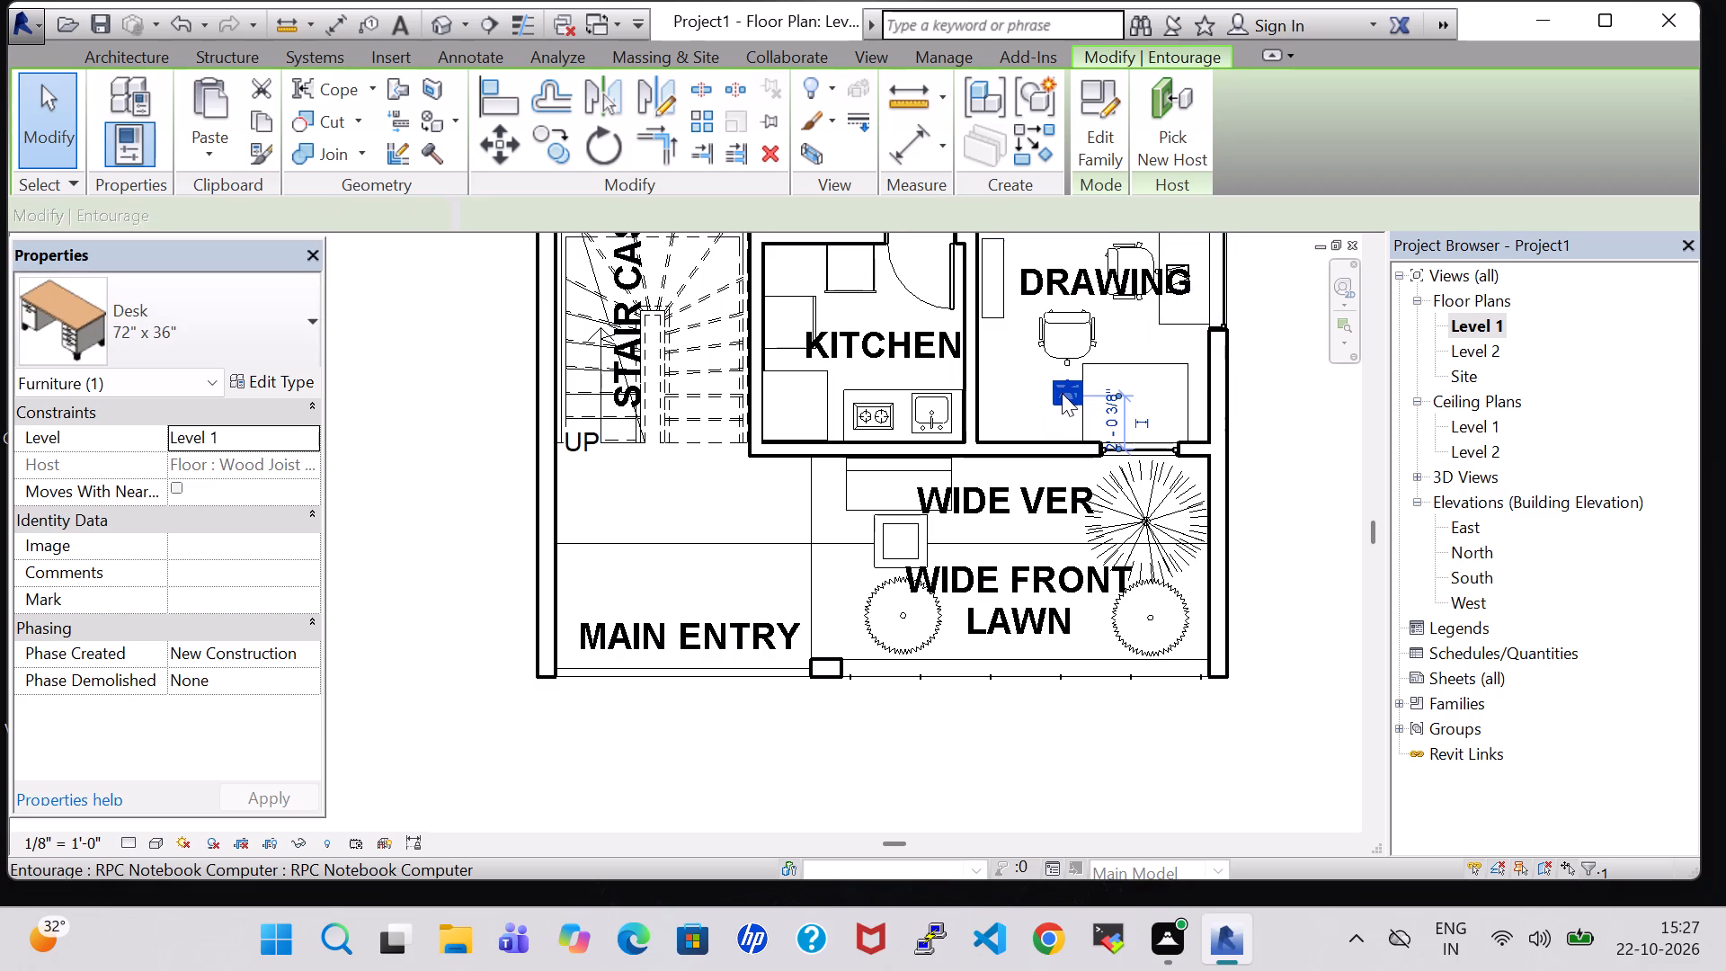
{"action": "key", "text": "Right"}
{"action": "key", "text": "Right"}
{"action": "key", "text": "Right"}
{"action": "key", "text": "Right"}
{"action": "key", "text": "Right"}
{"action": "key", "text": "Right"}
{"action": "key", "text": "Right"}
{"action": "key", "text": "Right"}
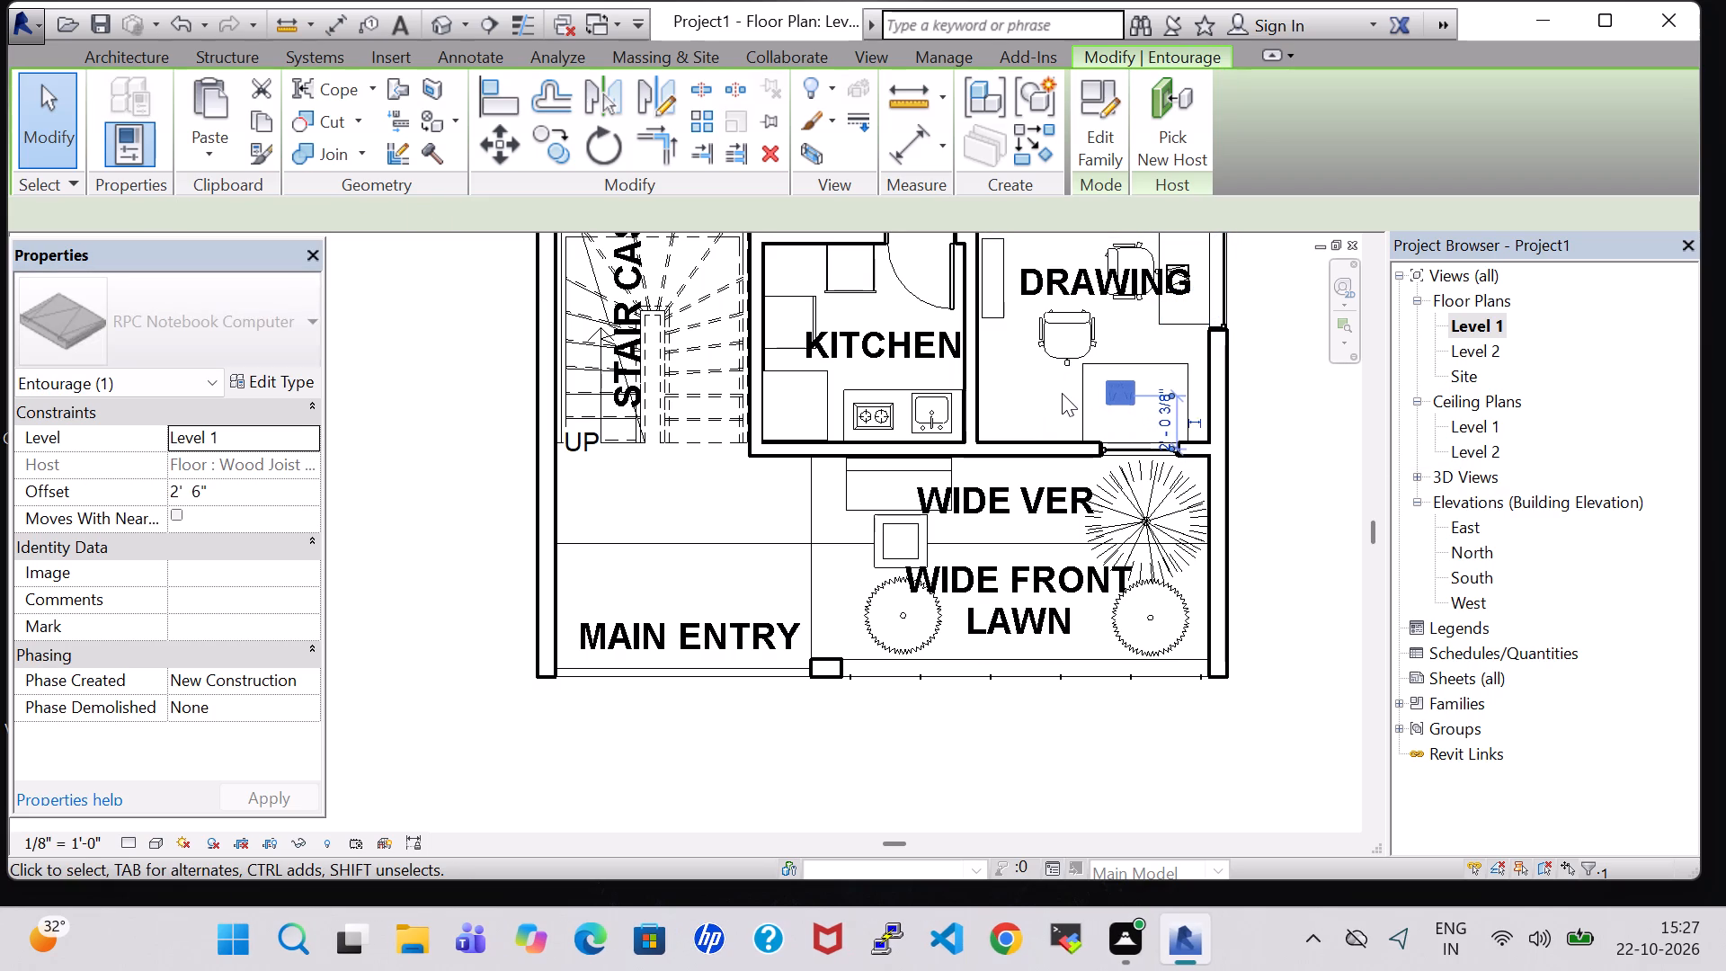
{"action": "key", "text": "Right"}
{"action": "key", "text": "Right"}
{"action": "key", "text": "Right"}
Move the executive chair sideways behind the relocated desk, centred about 6' 2" from the kitchen–drawing room partition.
{"action": "left_click", "coordinate": [1078, 334]}
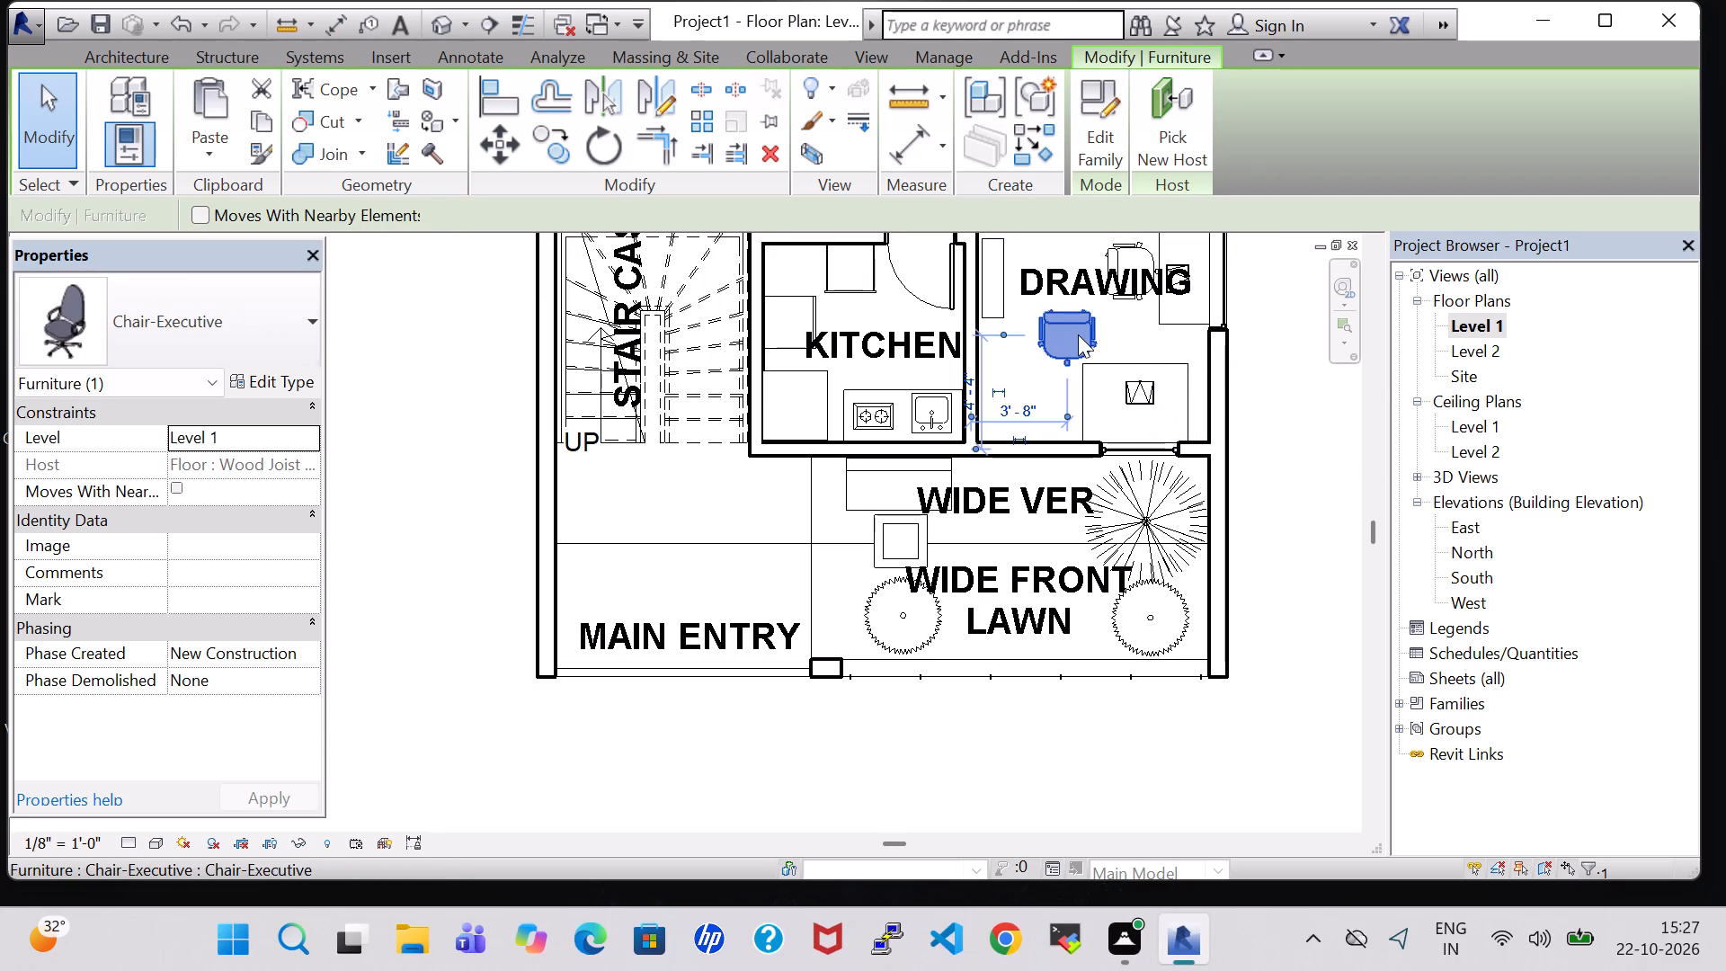
{"action": "key", "text": "Right"}
{"action": "key", "text": "Right"}
{"action": "key", "text": "Right"}
{"action": "key", "text": "Right"}
{"action": "key", "text": "Right"}
{"action": "key", "text": "Right"}
{"action": "key", "text": "Right"}
{"action": "key", "text": "Right"}
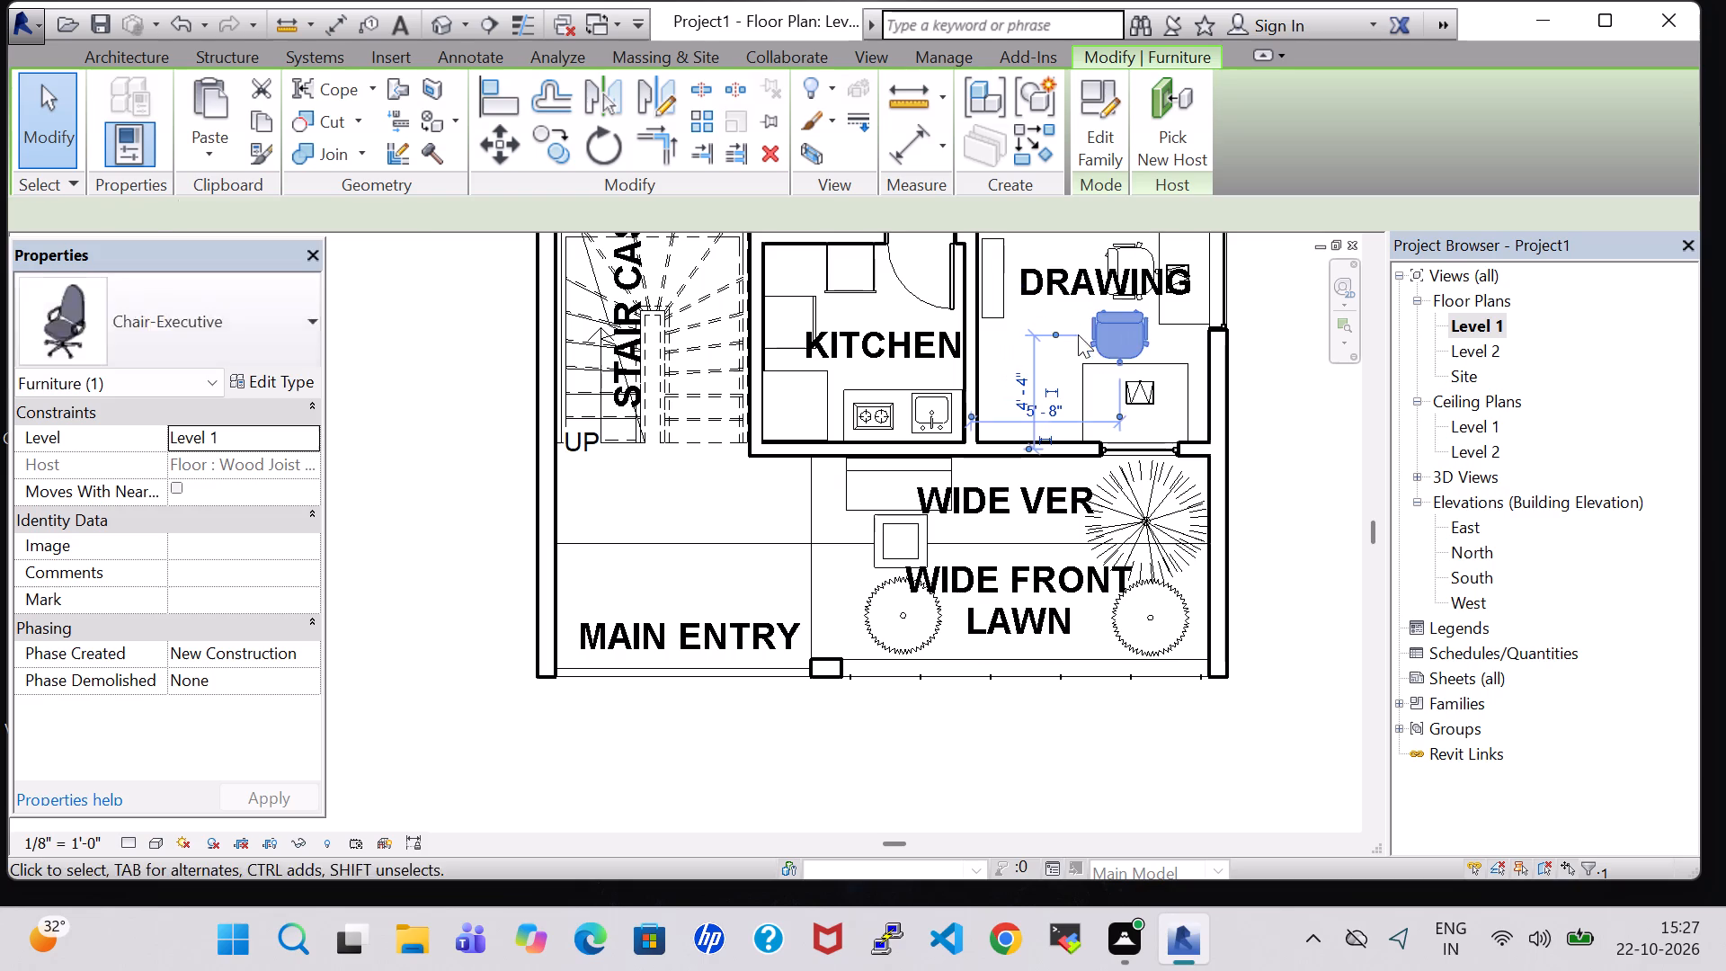
{"action": "key", "text": "Right"}
{"action": "key", "text": "Right"}
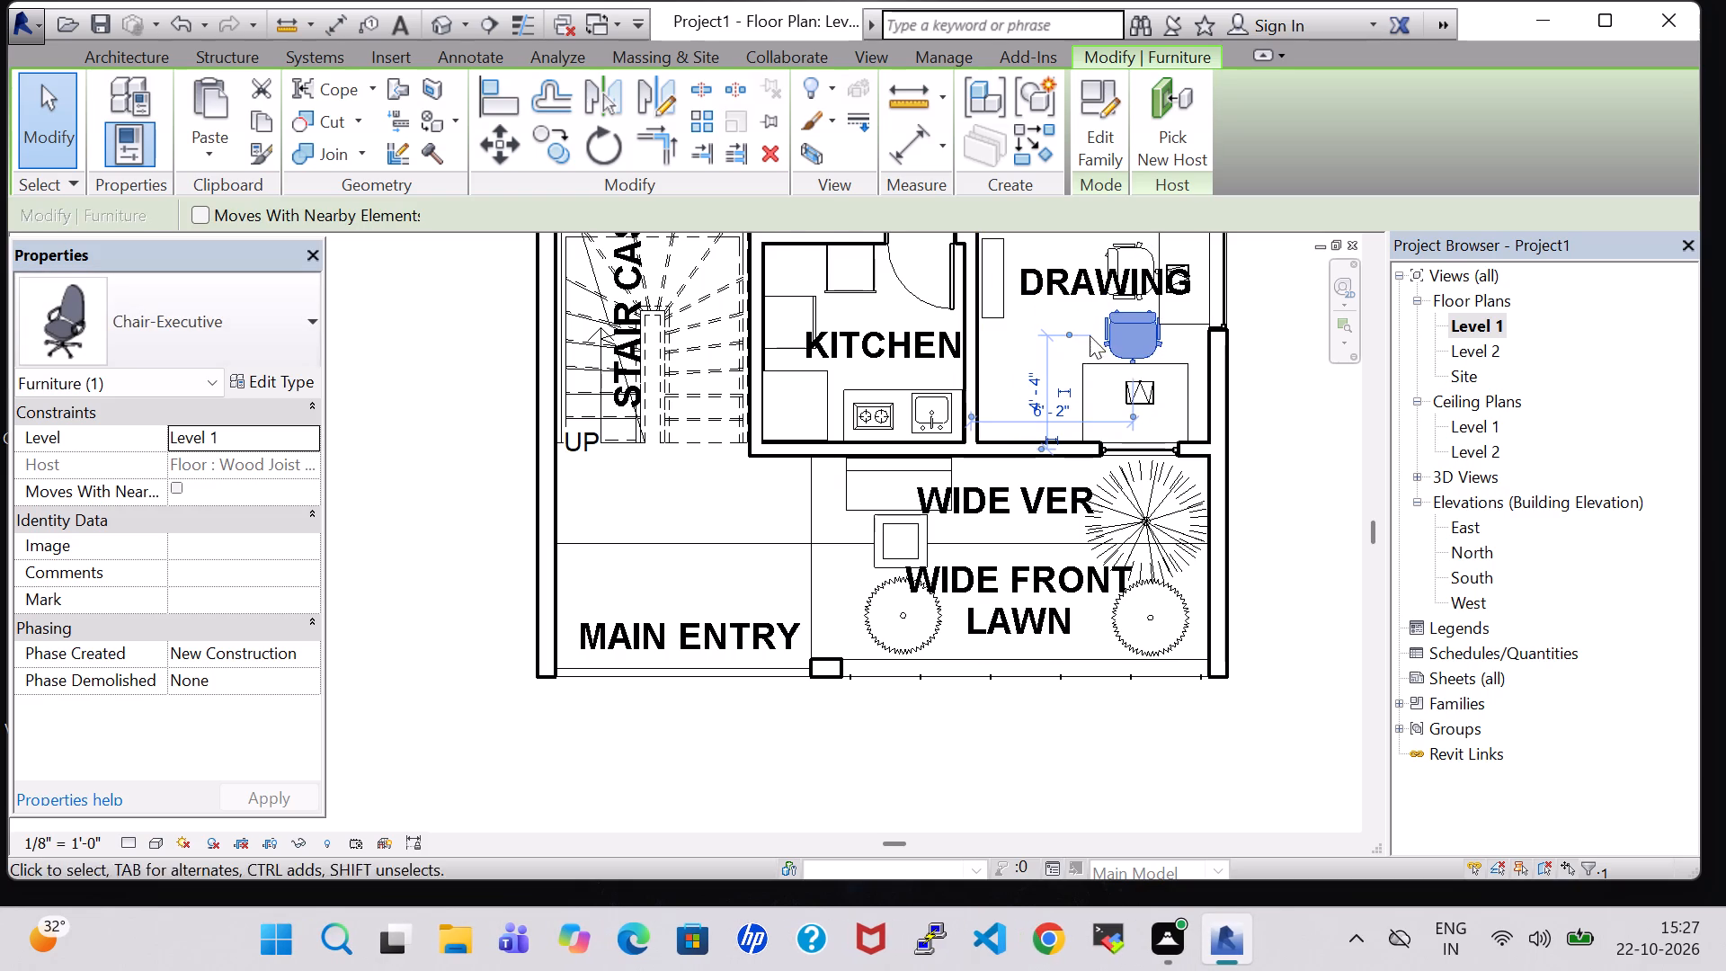
{"action": "scroll", "coordinate": [1107, 449], "scroll_direction": "down", "scroll_amount": 1}
{"action": "middle_click_drag", "start_coordinate": [1306, 486], "coordinate": [1277, 660]}
{"action": "scroll", "coordinate": [1301, 486], "scroll_direction": "down", "scroll_amount": 1}
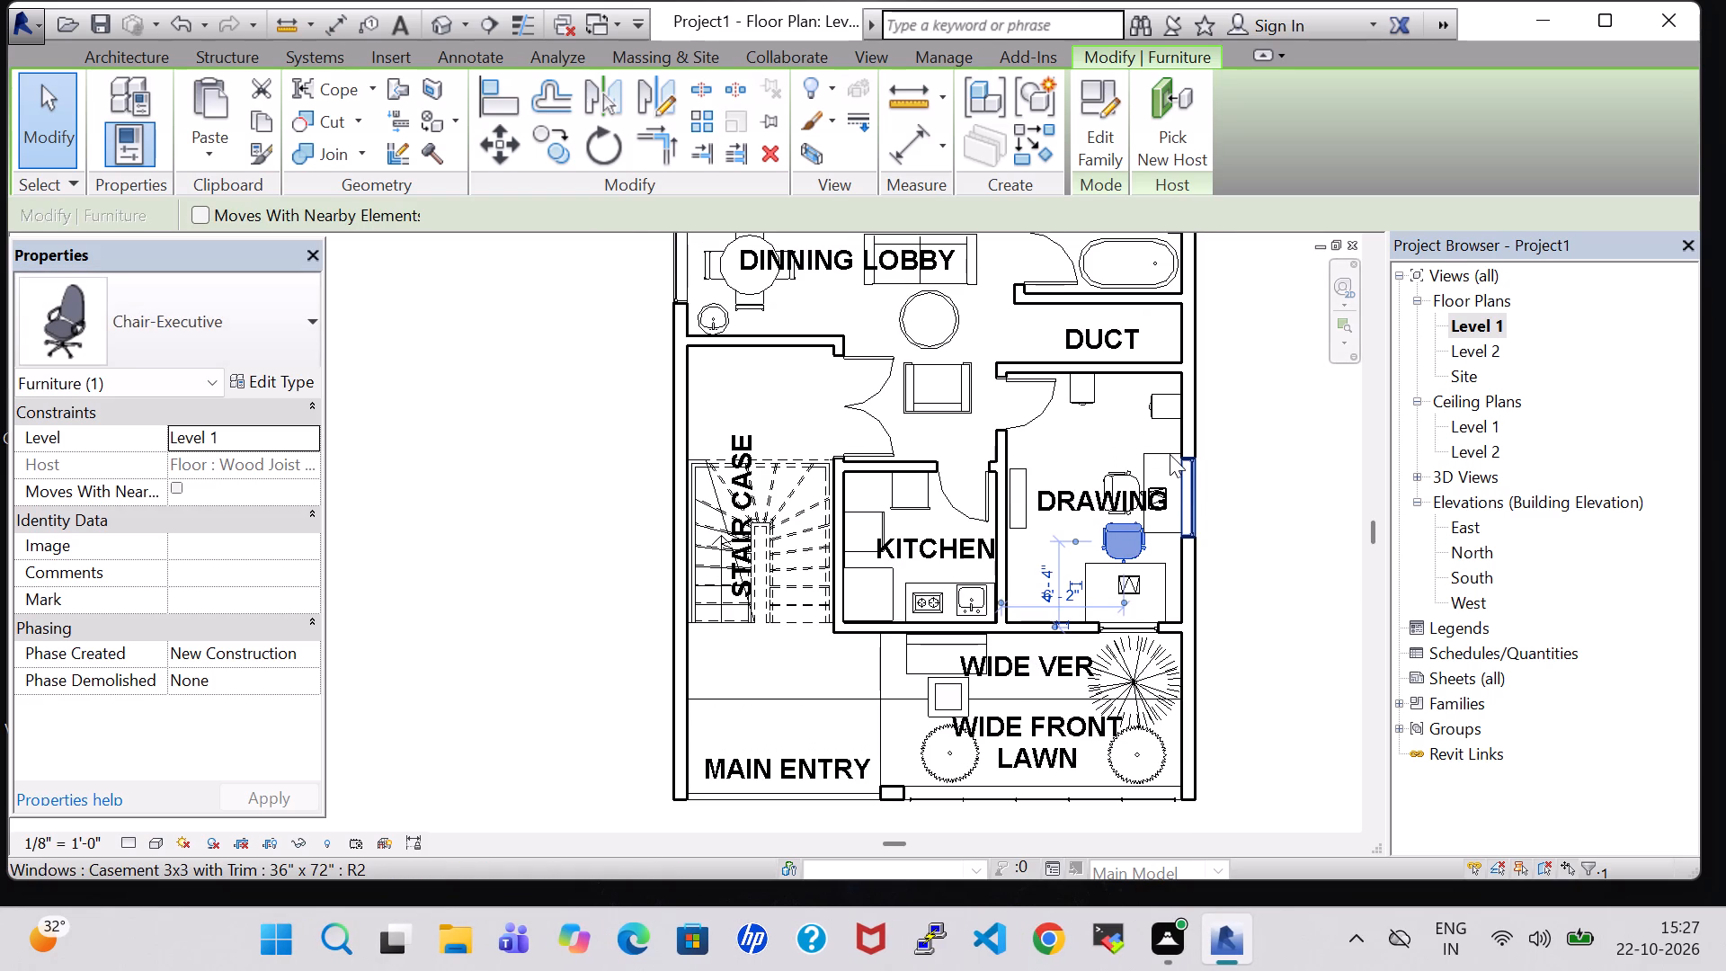
Move the 72" x 24" credenza by the drawing room's side window to about 6' 0" from the verandah wall, slightly off the side wall.
{"action": "left_click", "coordinate": [1157, 462]}
{"action": "key", "text": "Up"}
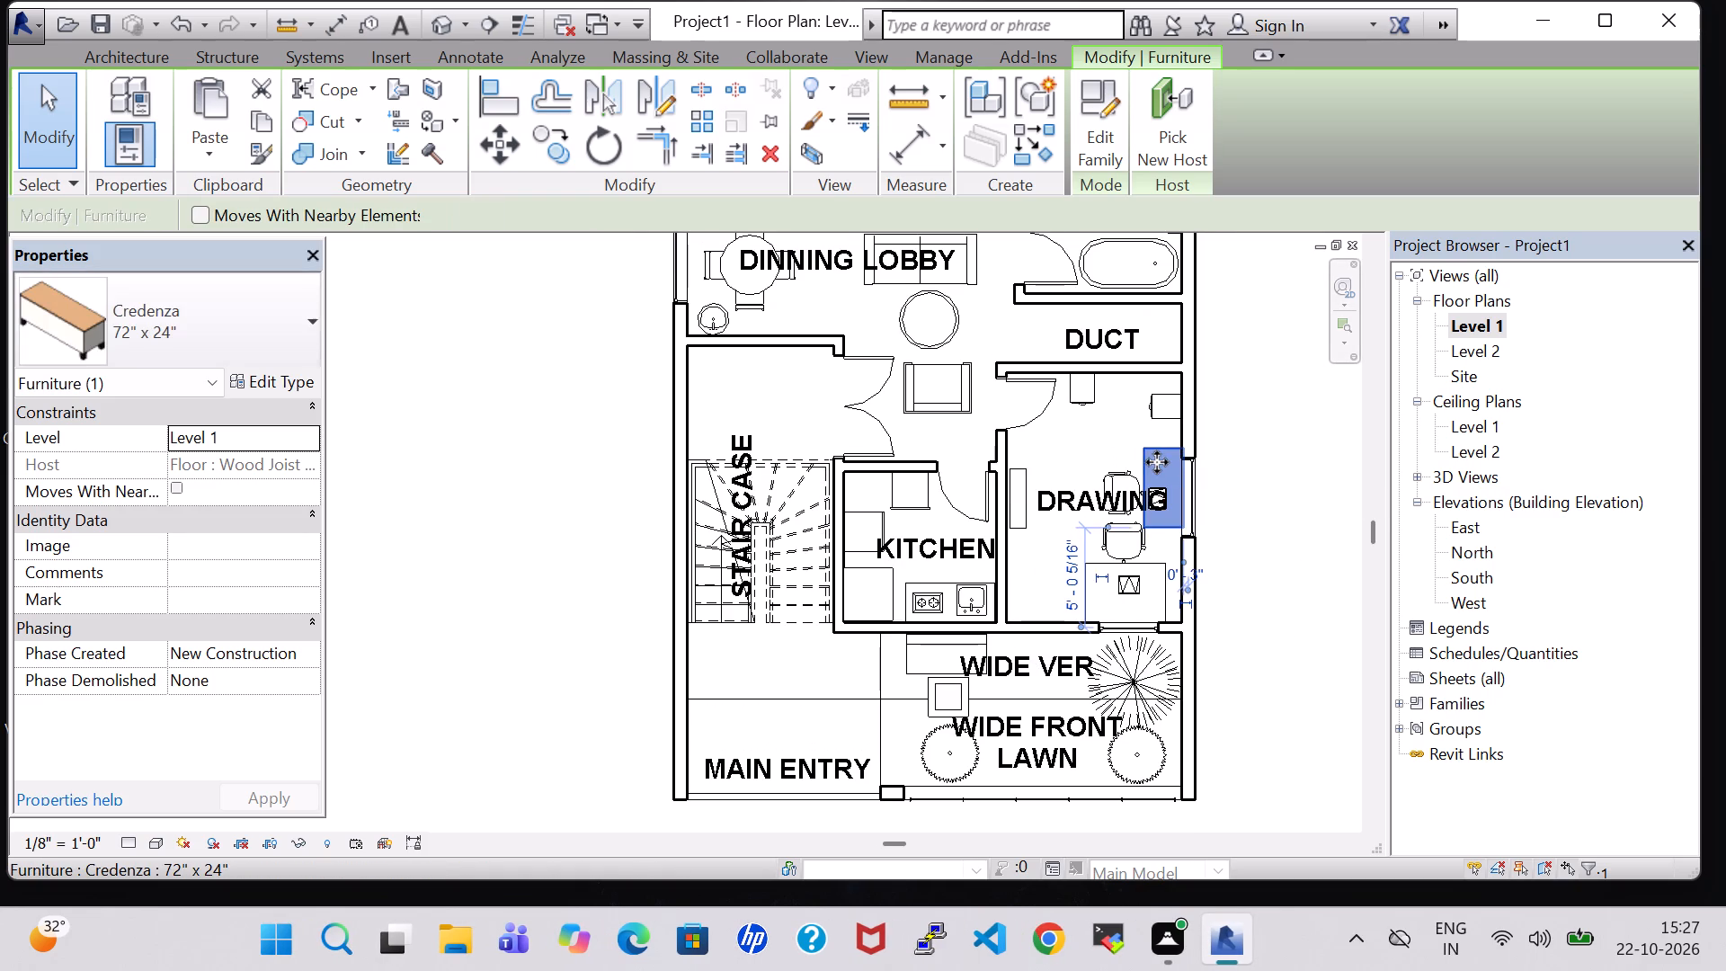
{"action": "key", "text": "Up"}
{"action": "key", "text": "Up"}
{"action": "key", "text": "Up"}
{"action": "key", "text": "Up"}
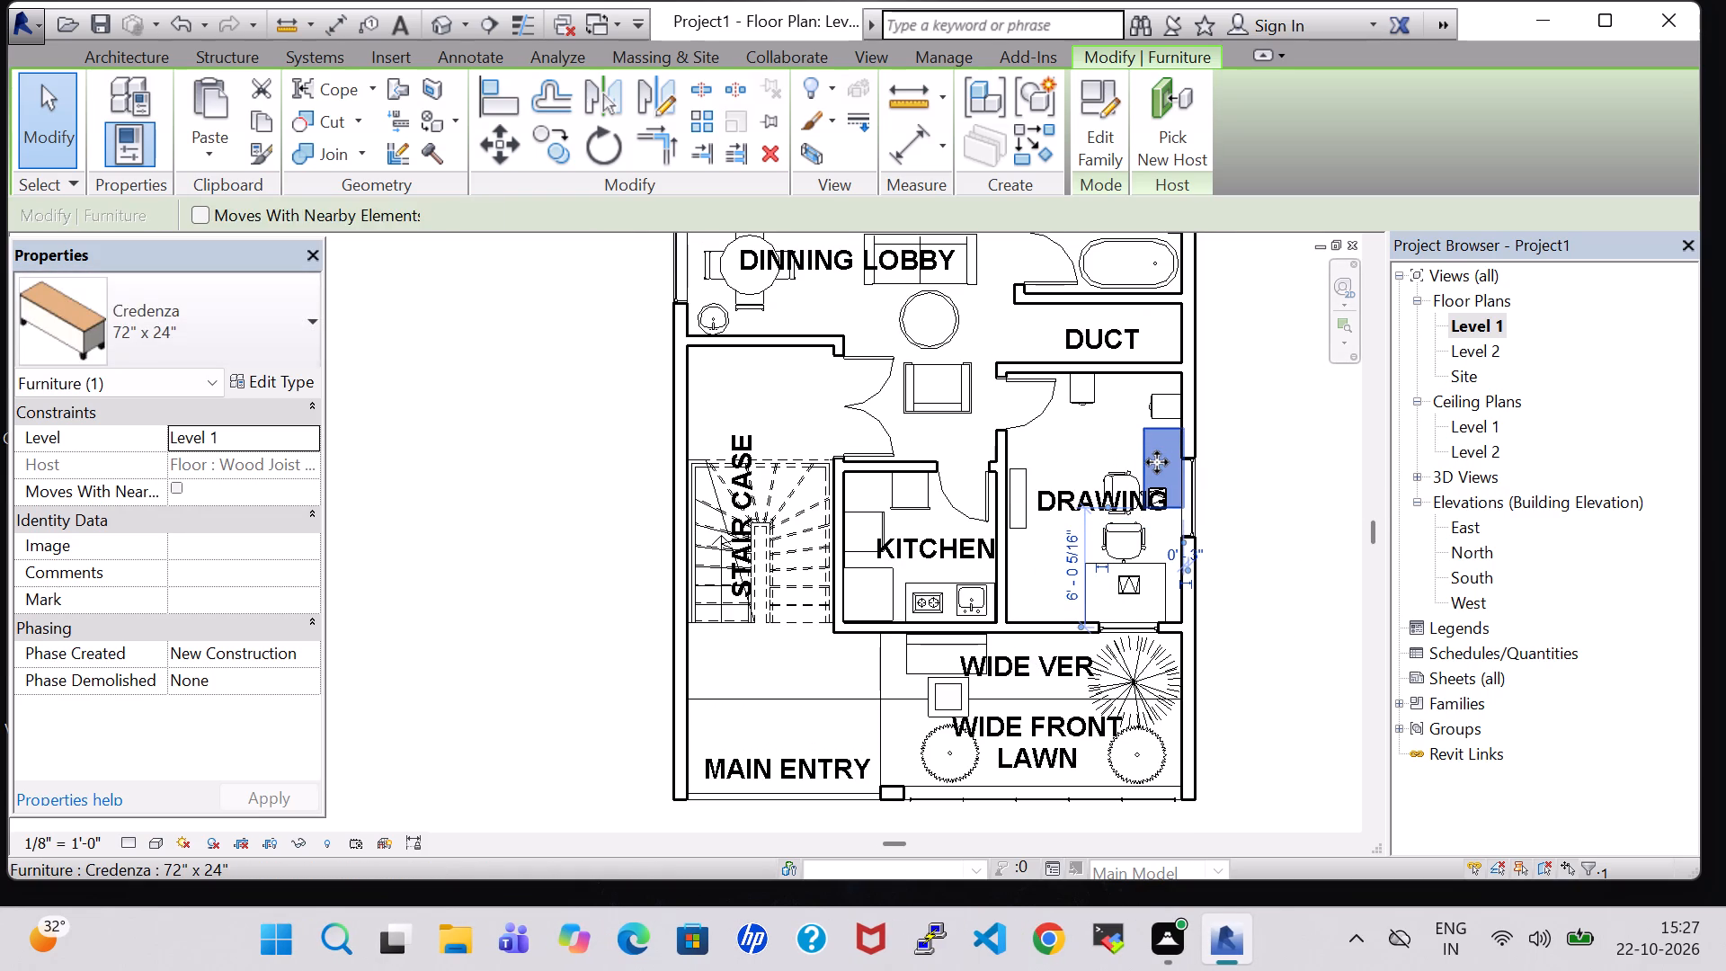
{"action": "key", "text": "Left"}
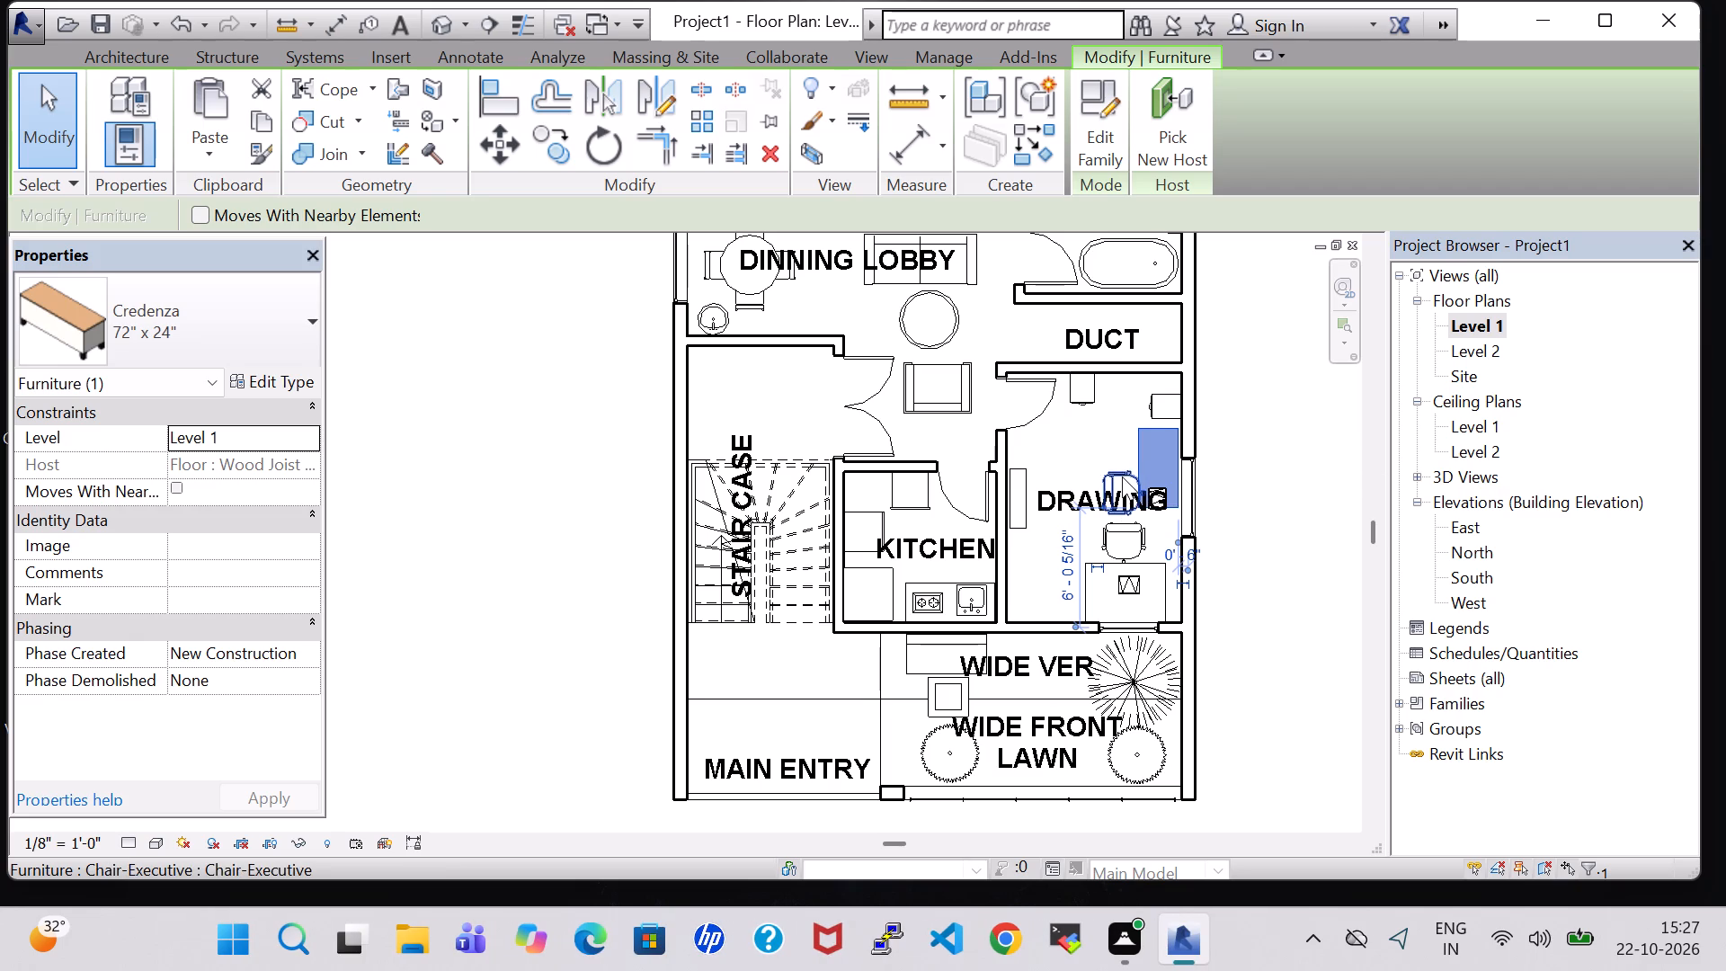
Move the executive chair beside the credenza away from the verandah wall, aligning it near the middle of the credenza's length.
{"action": "left_click", "coordinate": [1122, 477]}
{"action": "key", "text": "Up"}
{"action": "key", "text": "Up"}
{"action": "key", "text": "Up"}
{"action": "key", "text": "Up"}
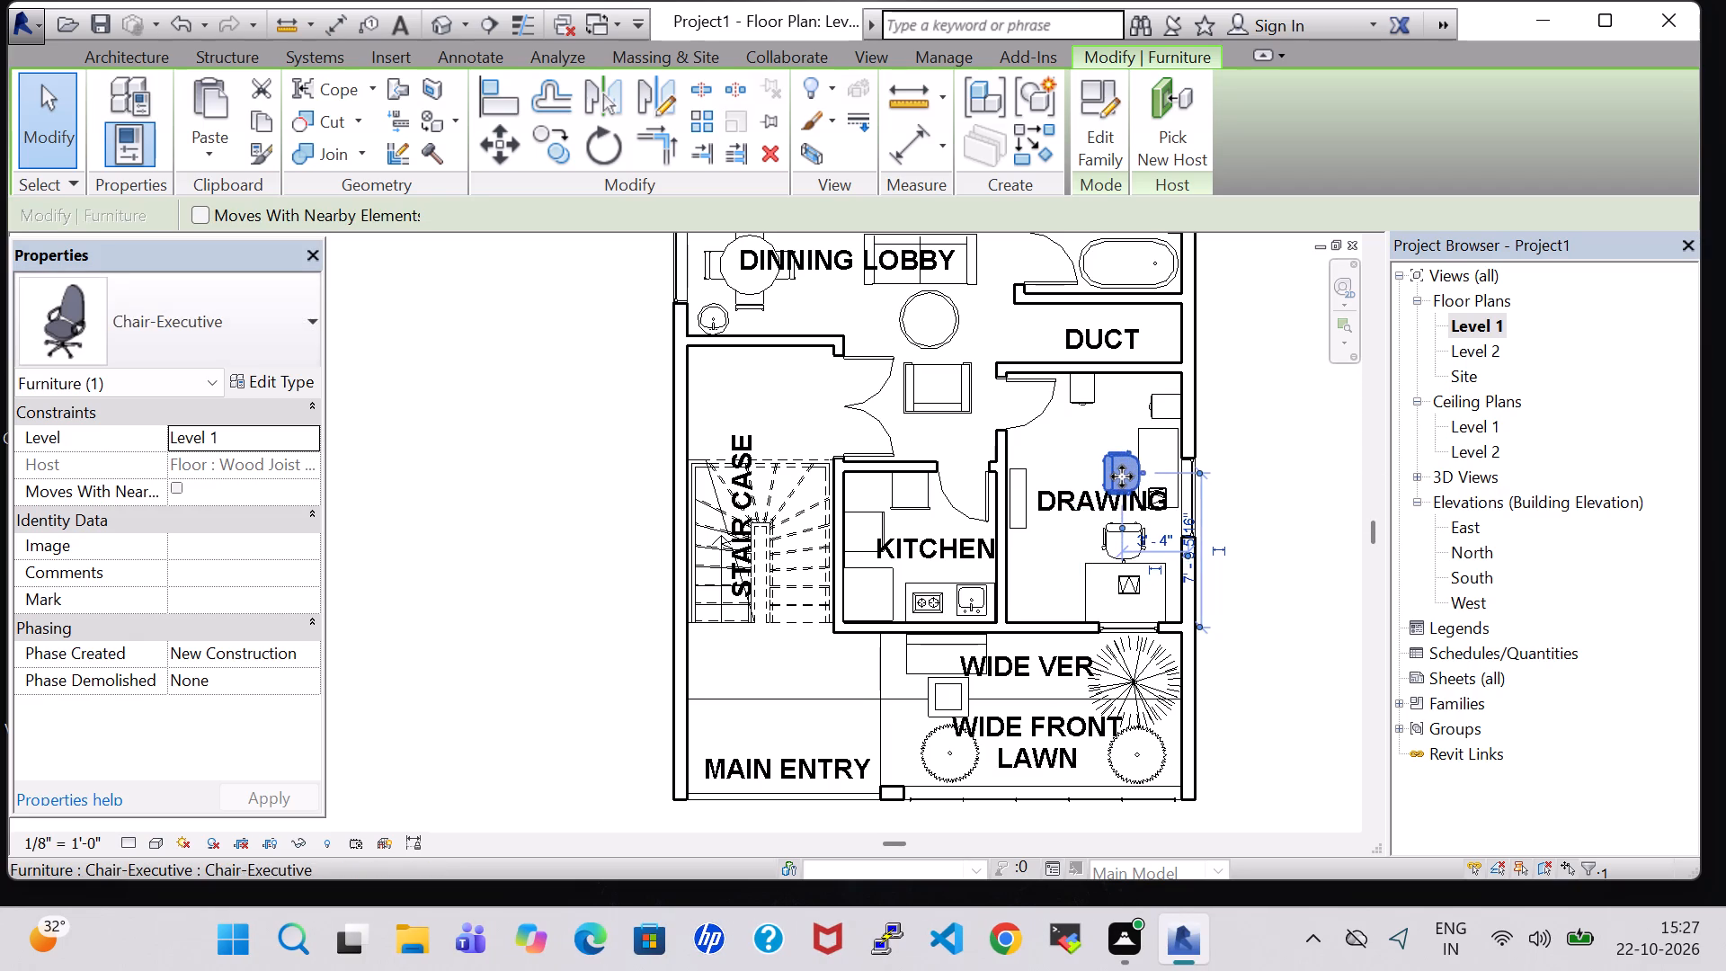
{"action": "key", "text": "Up"}
{"action": "key", "text": "Up"}
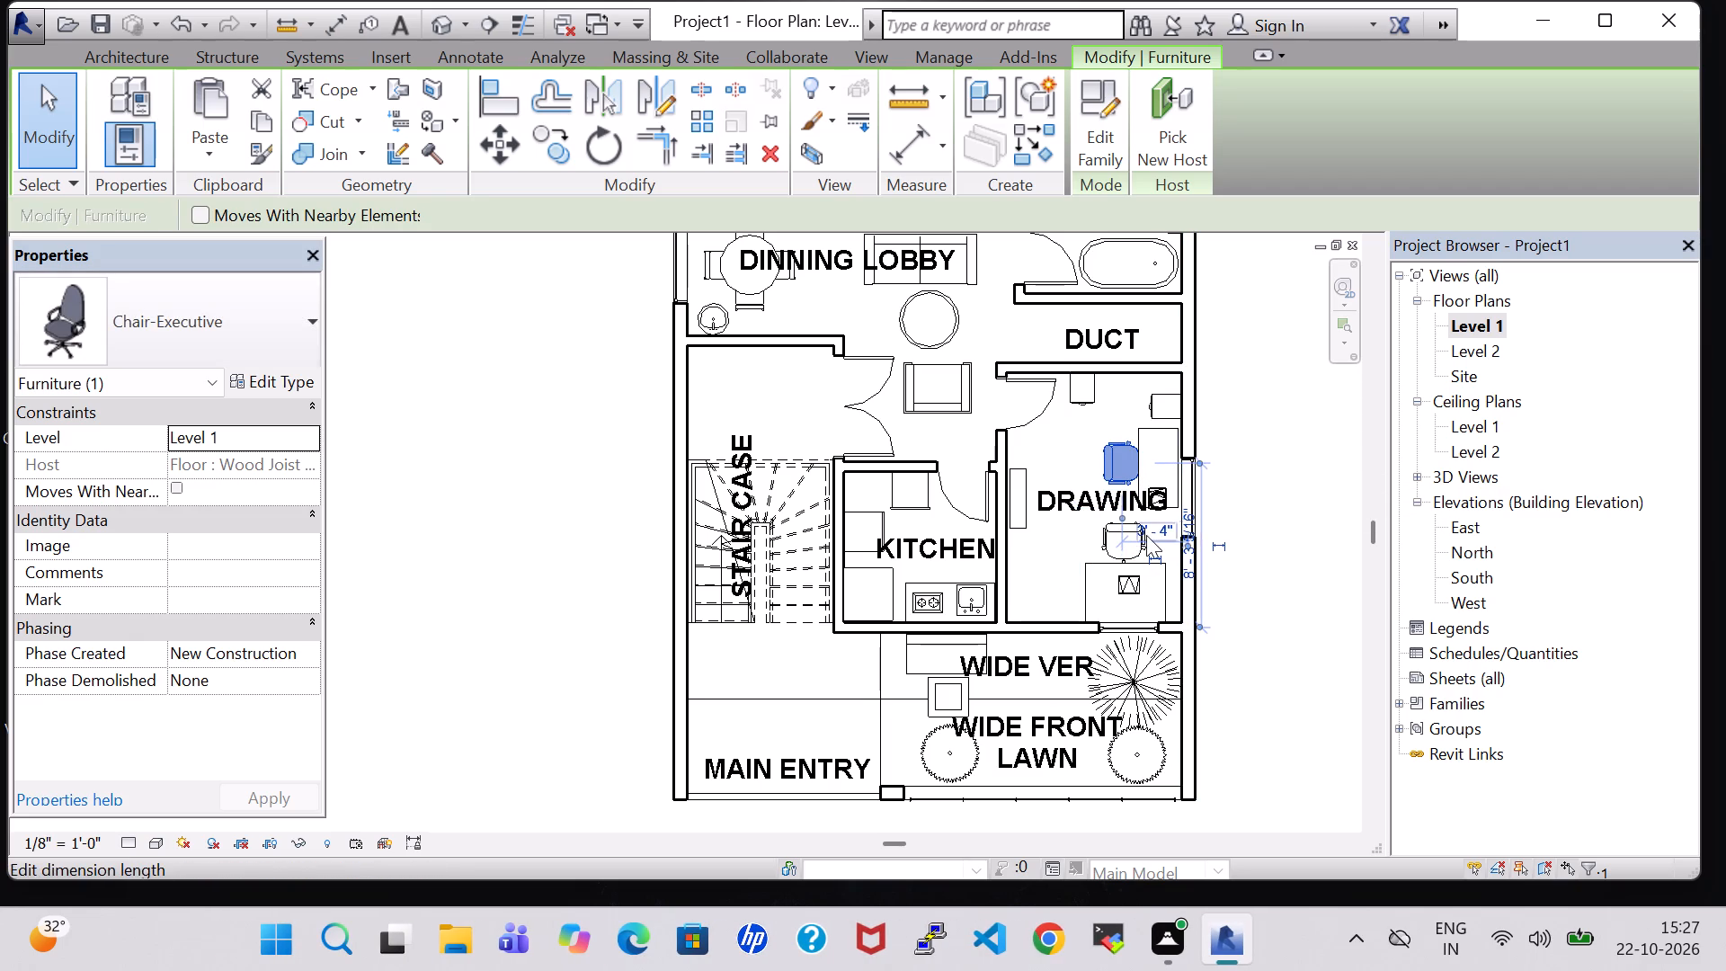
{"action": "left_click", "coordinate": [1248, 536]}
Move the DRAWING room tag slightly toward the verandah wall, keeping its text unchanged.
{"action": "scroll", "coordinate": [1248, 536], "scroll_direction": "up", "scroll_amount": 3}
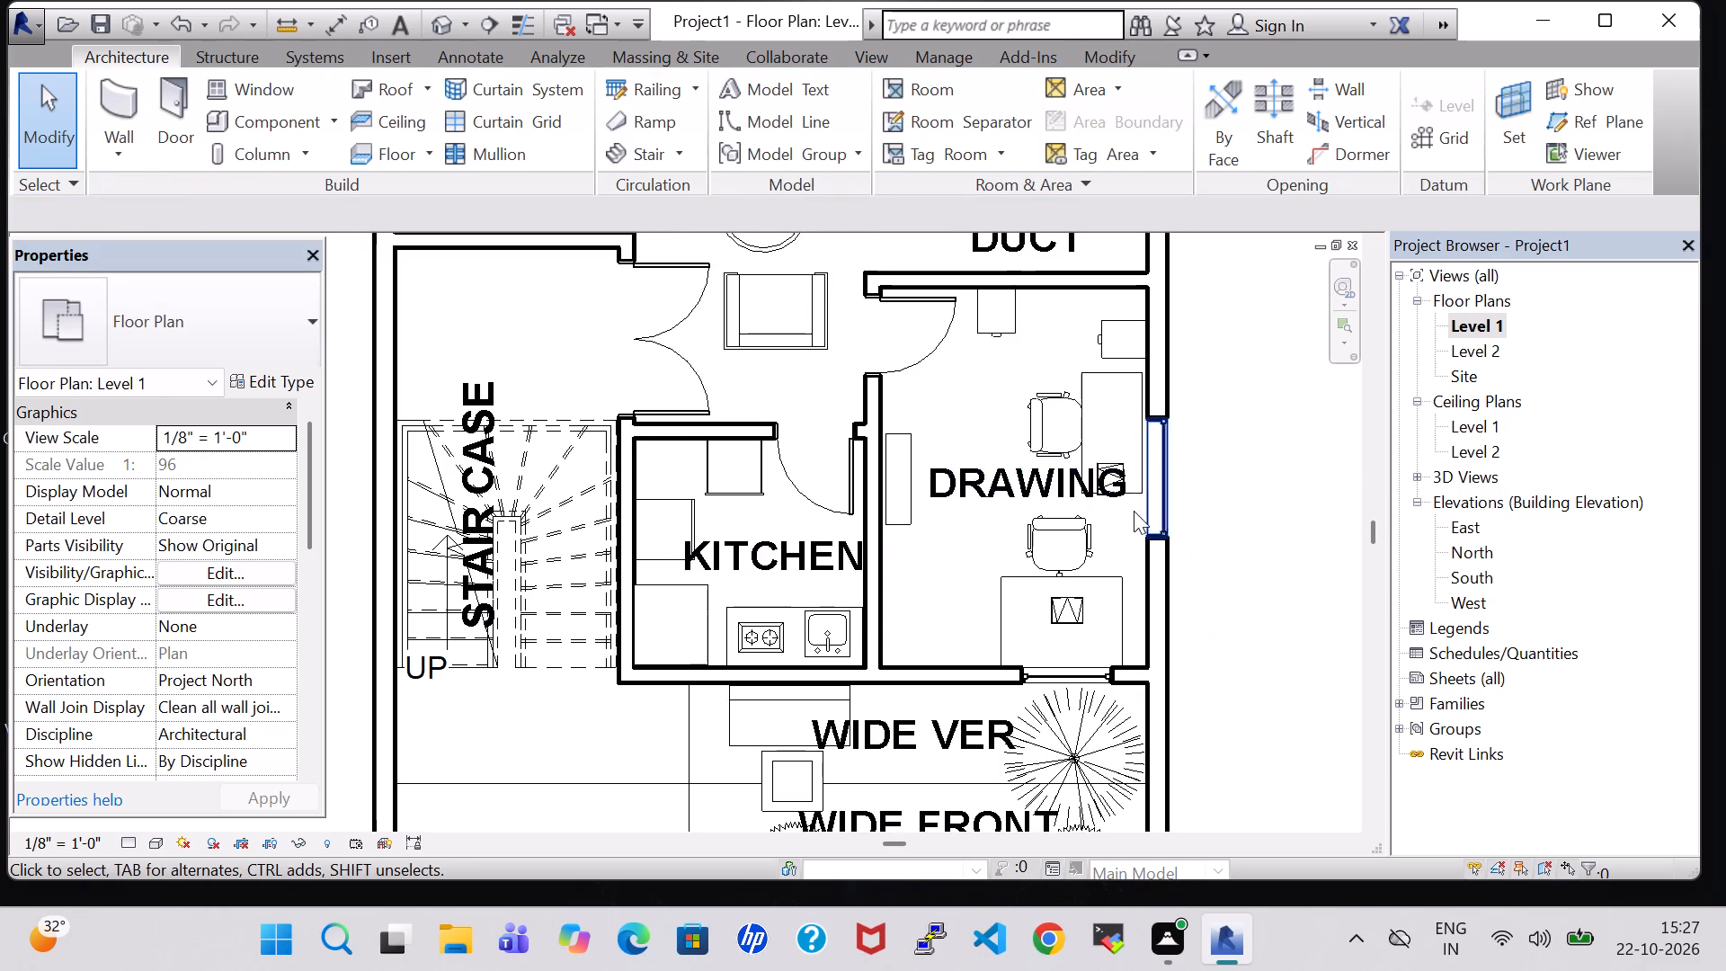
{"action": "scroll", "coordinate": [1101, 499], "scroll_direction": "up", "scroll_amount": 5}
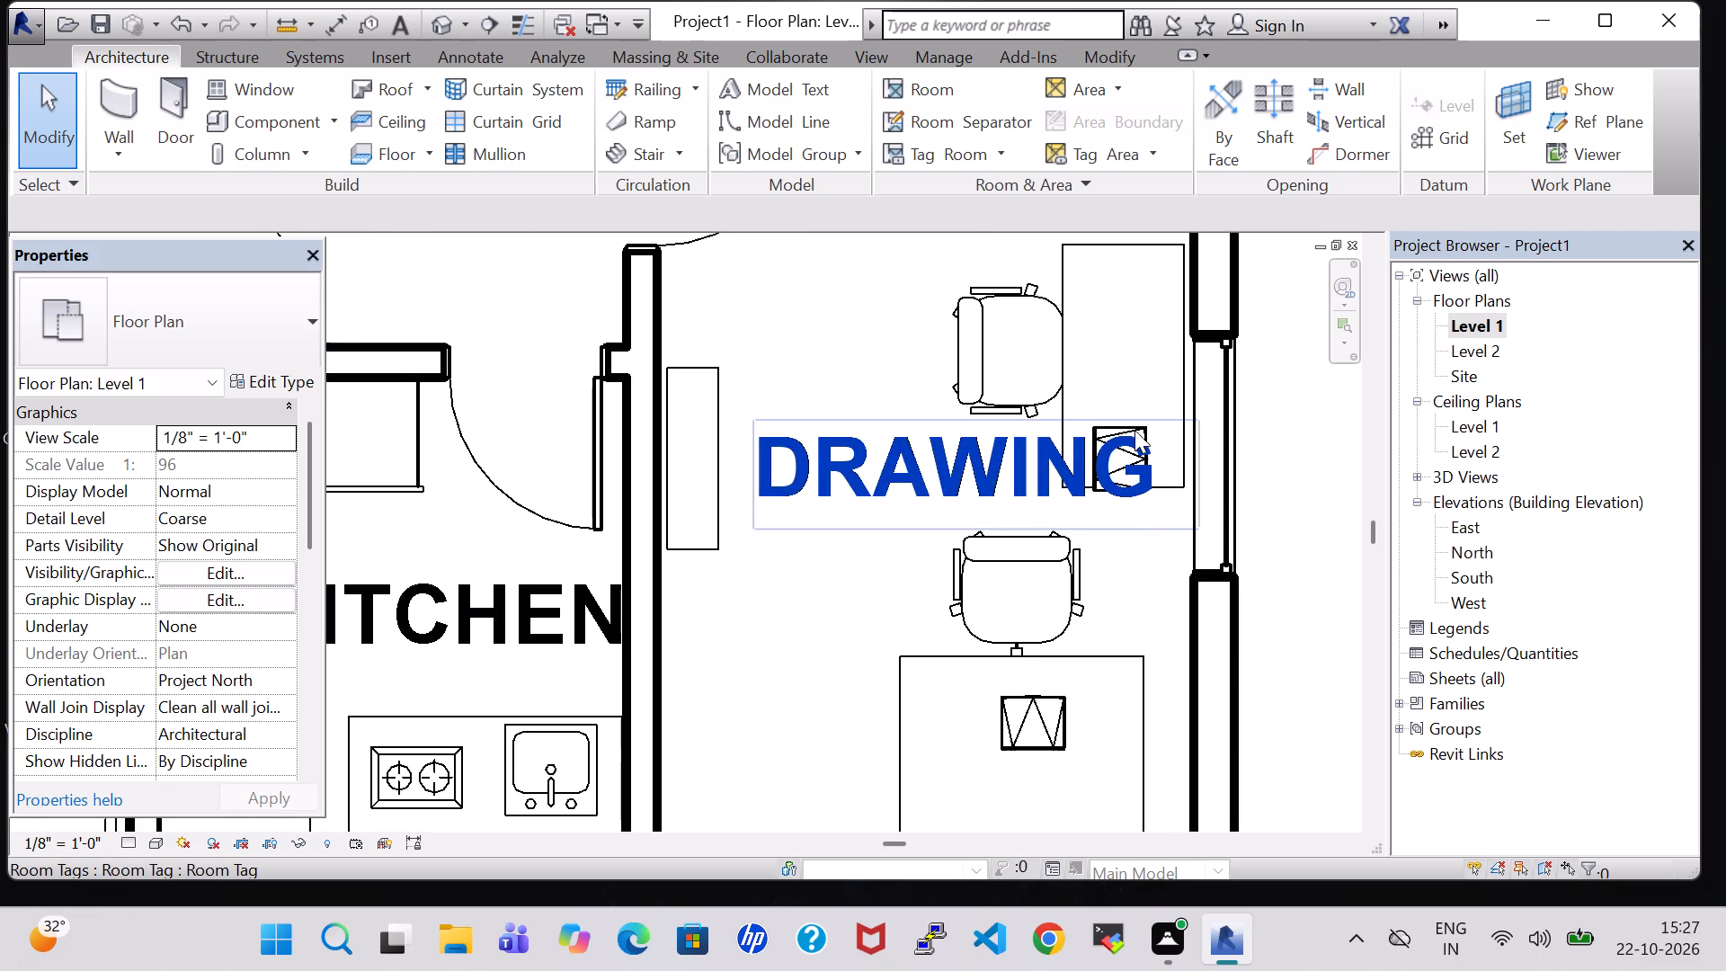
{"action": "left_click", "coordinate": [1125, 574]}
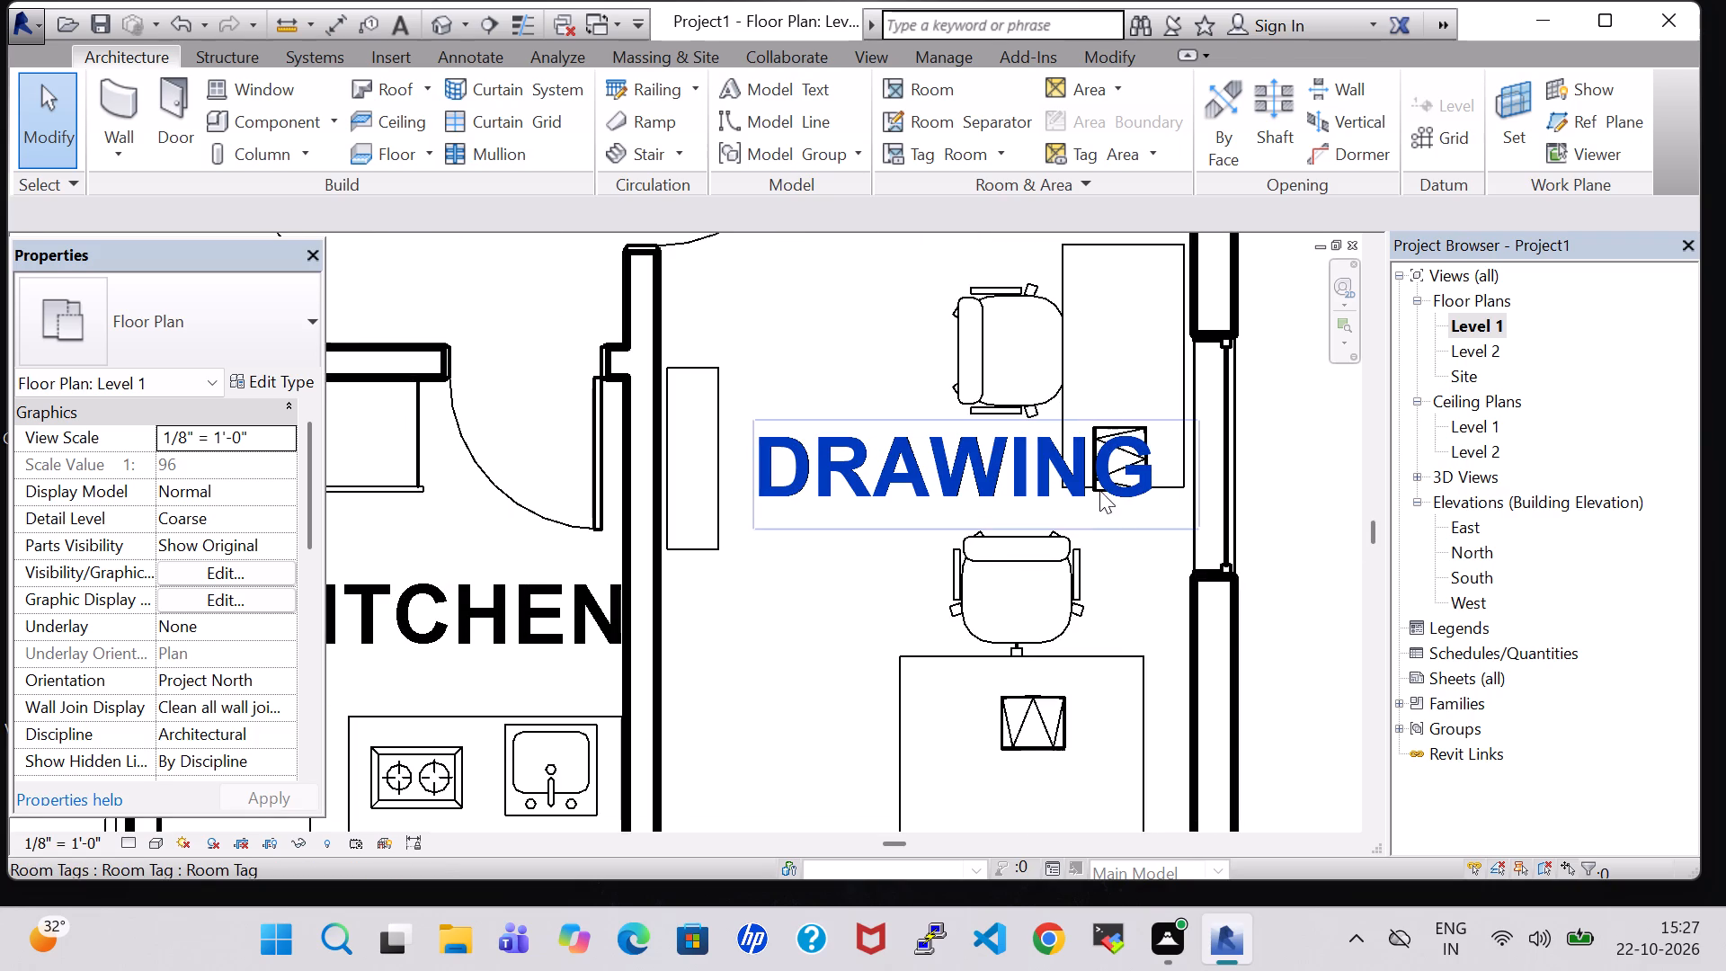
{"action": "left_click", "coordinate": [1092, 483]}
{"action": "left_click", "coordinate": [1125, 430]}
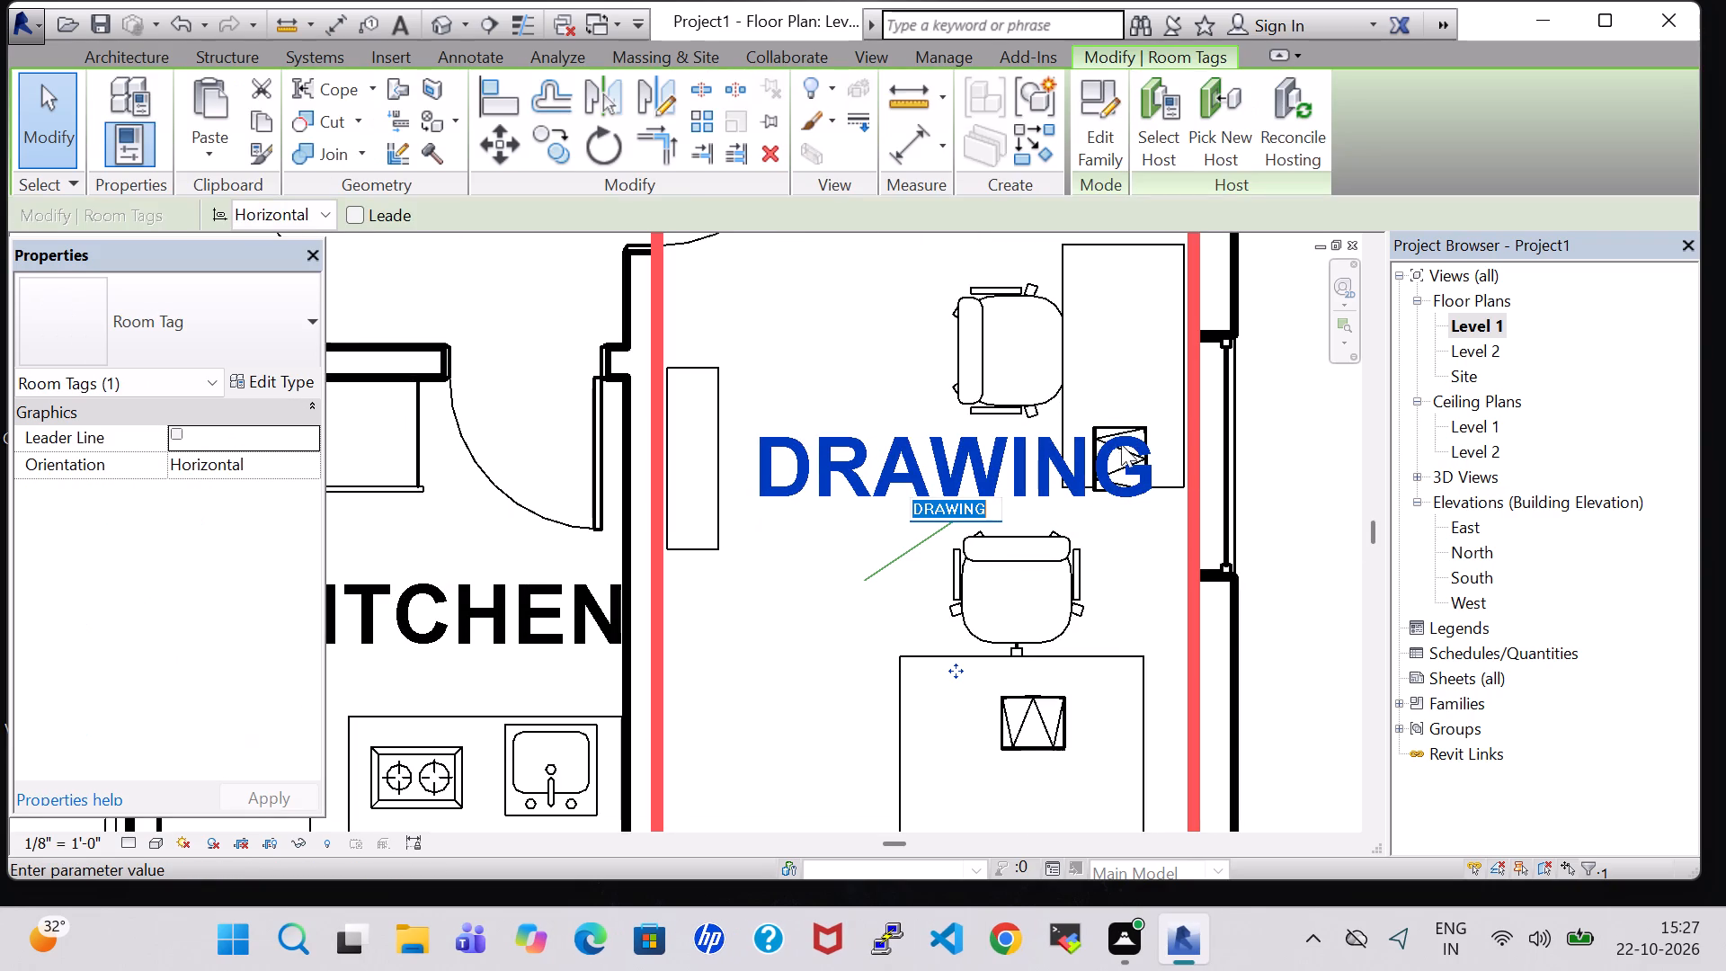
{"action": "left_click", "coordinate": [1123, 550]}
{"action": "key", "text": "Down"}
{"action": "key", "text": "Down"}
{"action": "key", "text": "Down"}
{"action": "key", "text": "Down"}
{"action": "key", "text": "Down"}
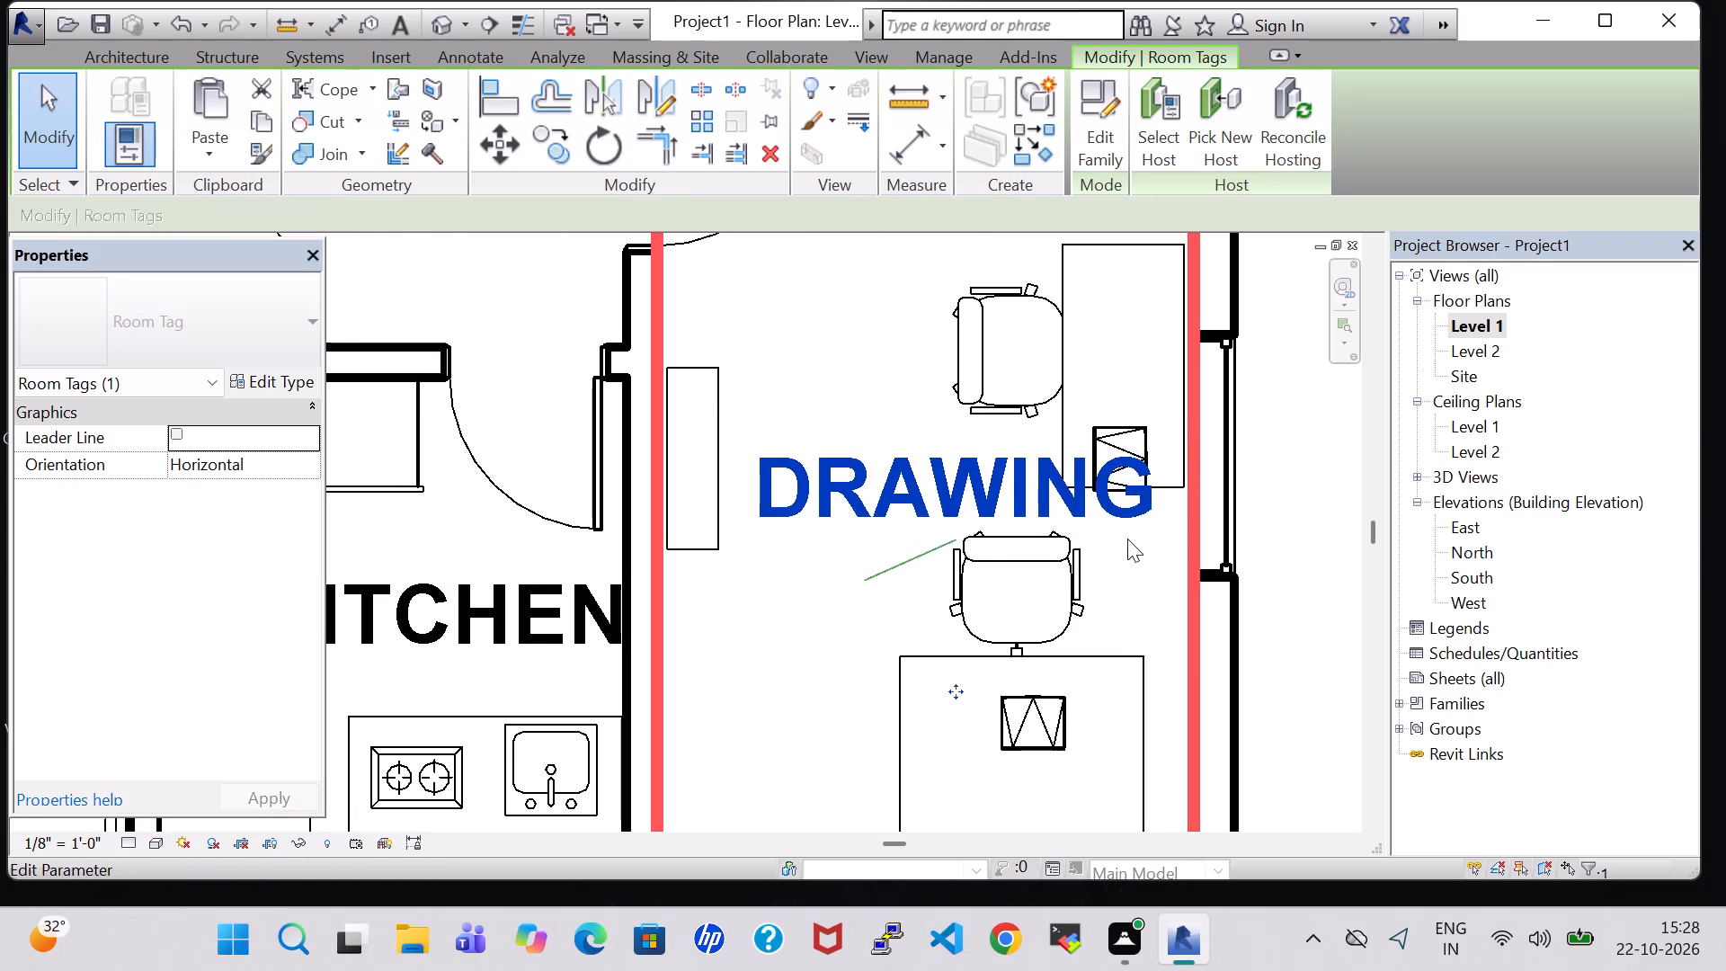
{"action": "left_click", "coordinate": [1311, 439]}
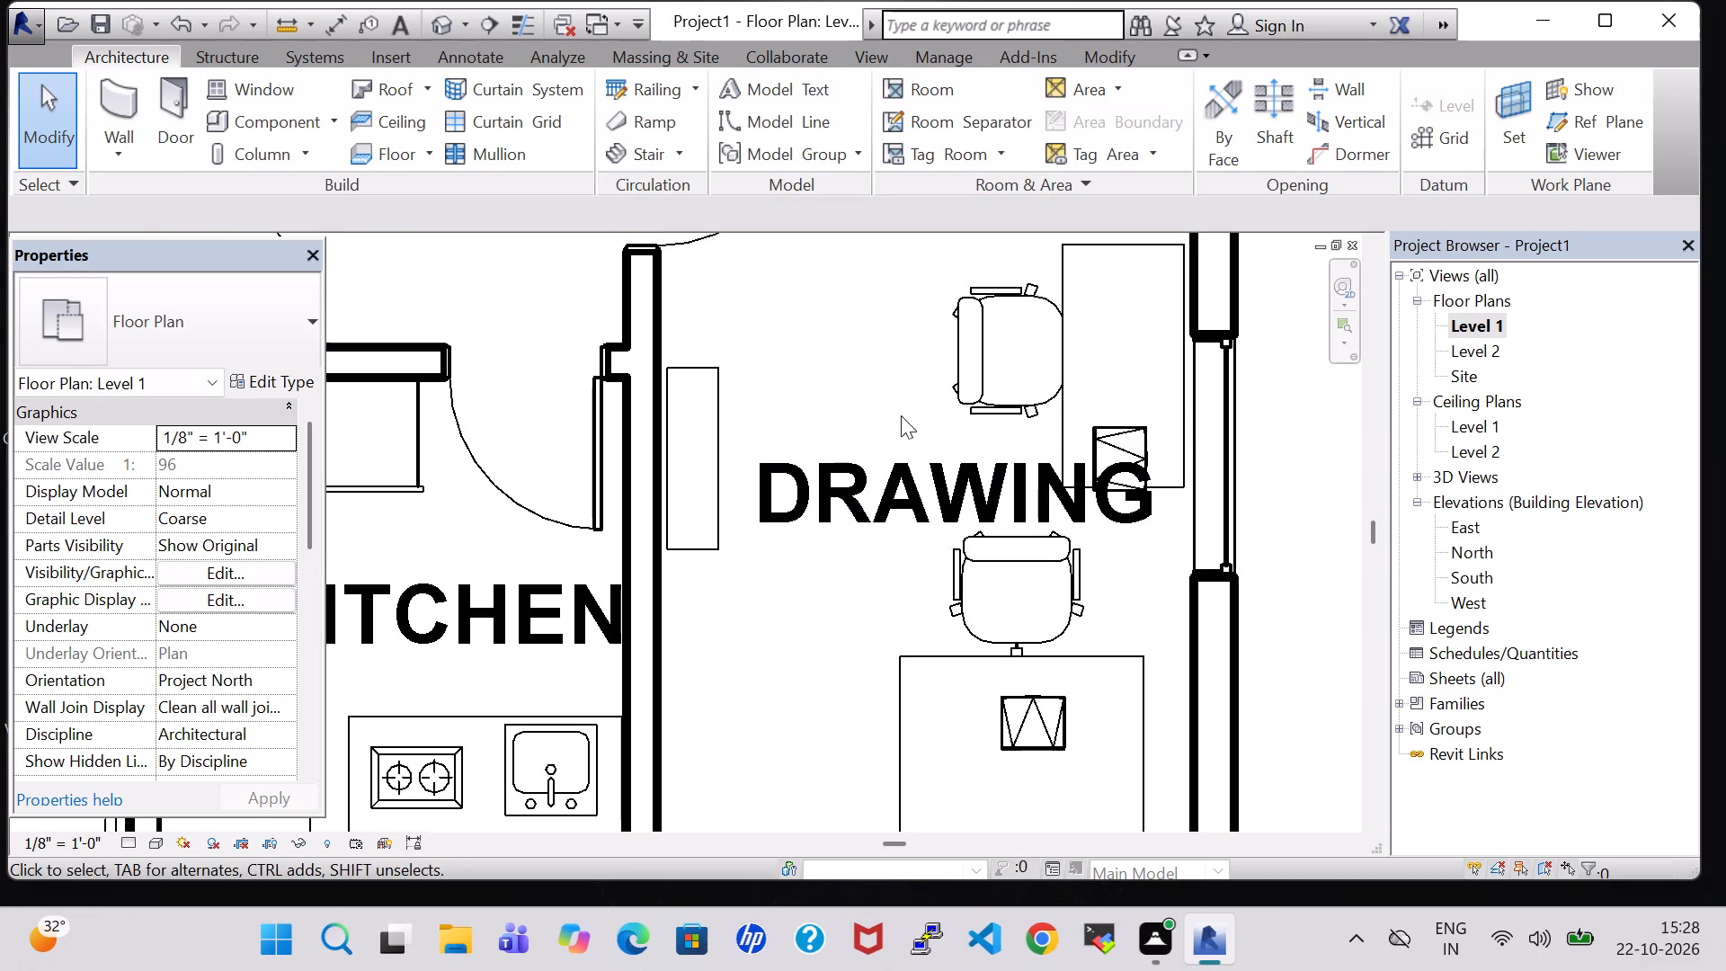
Move the RPC Notebook Computer along the credenza from its verandah-side end to just opposite the executive chair.
{"action": "left_click", "coordinate": [1135, 433]}
{"action": "key", "text": "Up"}
{"action": "key", "text": "Up"}
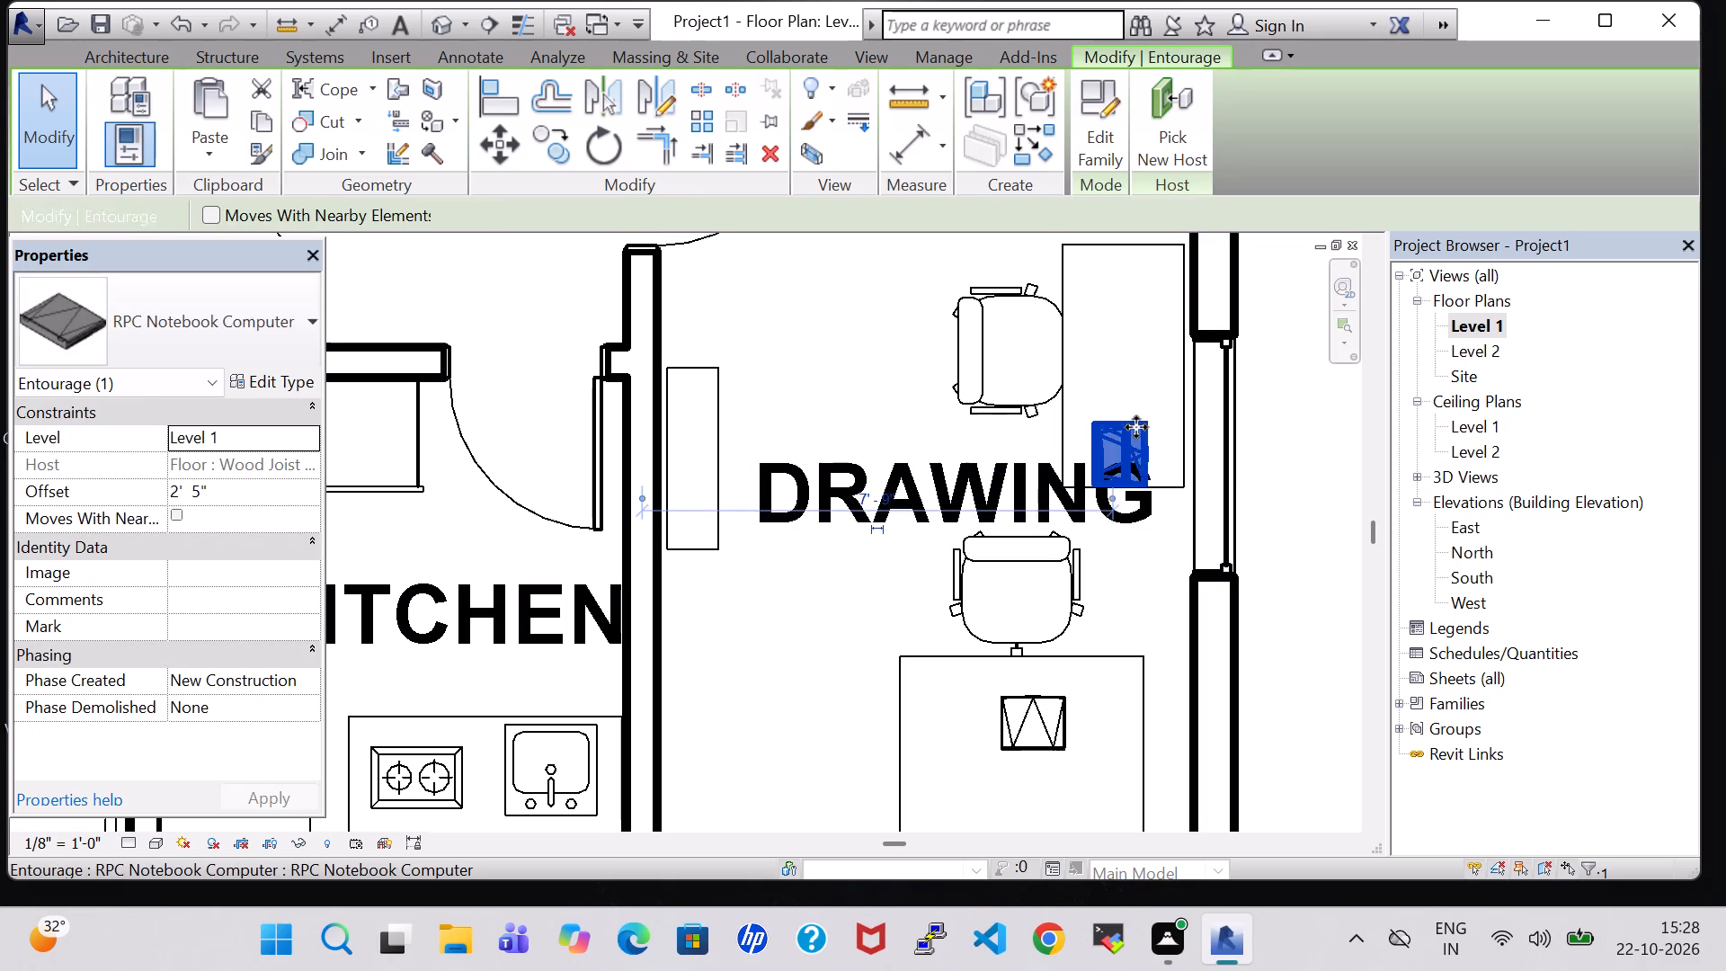
{"action": "key", "text": "Up"}
{"action": "key", "text": "Up"}
{"action": "key", "text": "Up"}
{"action": "key", "text": "Up"}
{"action": "key", "text": "Up"}
{"action": "key", "text": "Up"}
{"action": "key", "text": "Up"}
{"action": "key", "text": "Up"}
{"action": "key", "text": "Up"}
{"action": "key", "text": "Up"}
{"action": "key", "text": "Up"}
{"action": "key", "text": "Up"}
{"action": "key", "text": "Up"}
{"action": "key", "text": "Up"}
{"action": "key", "text": "Up"}
{"action": "key", "text": "Up"}
{"action": "key", "text": "Up"}
{"action": "key", "text": "Up"}
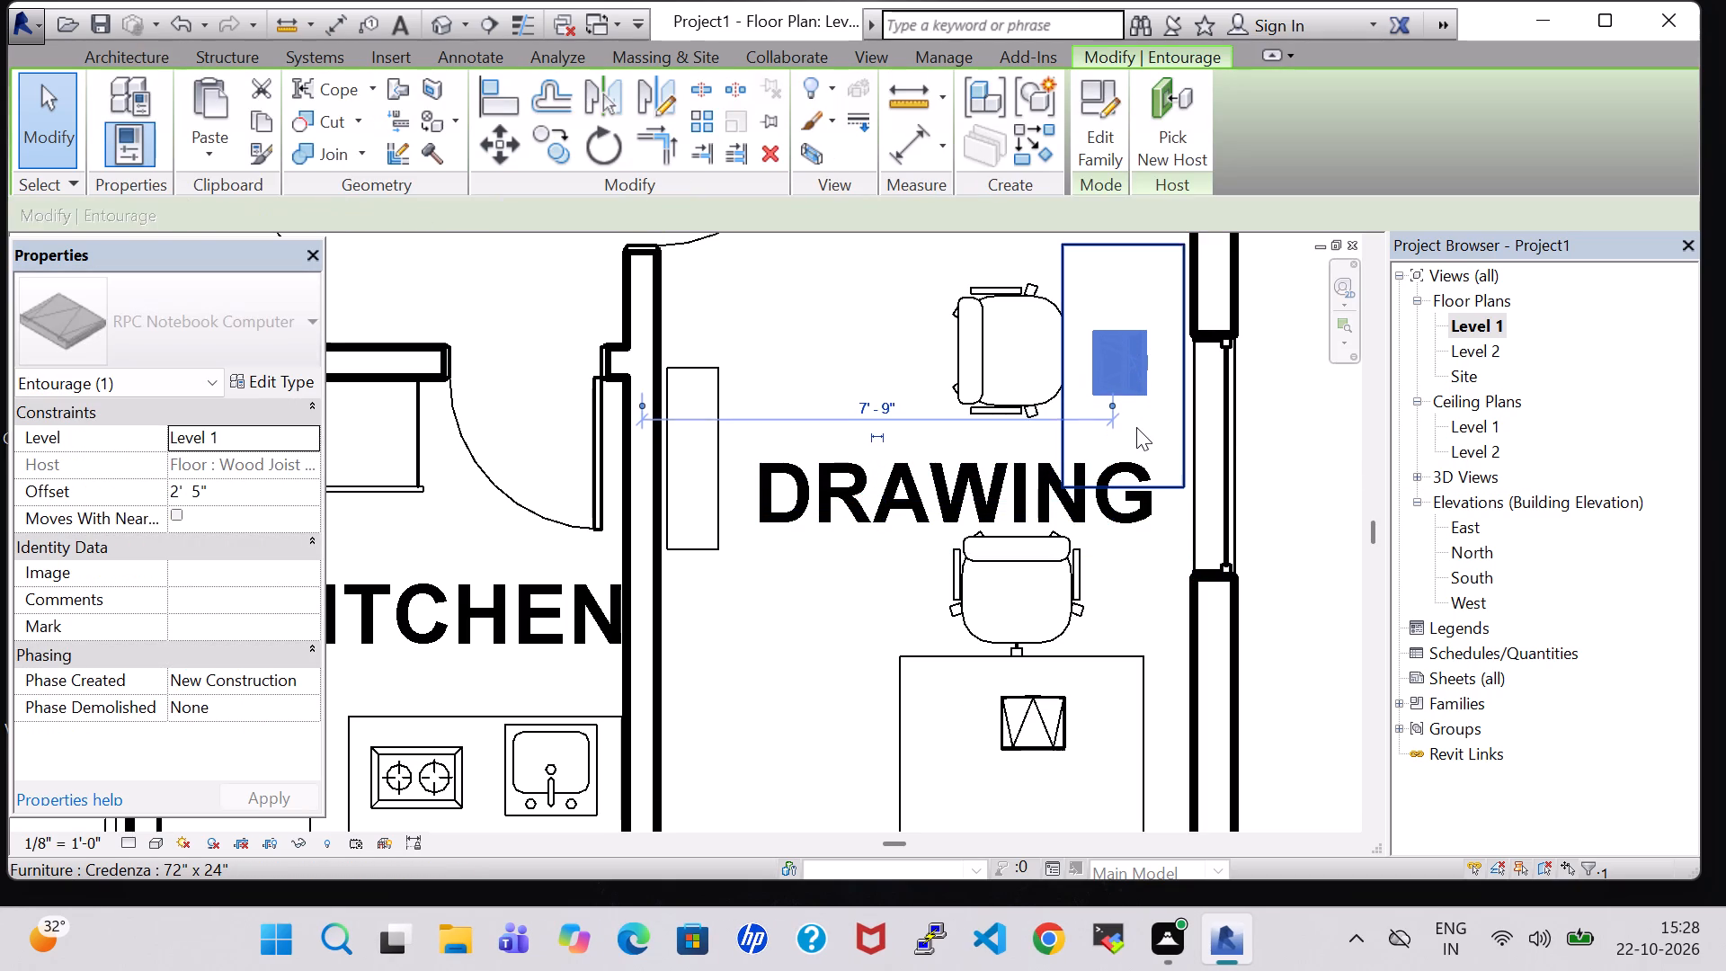
{"action": "key", "text": "Up"}
{"action": "key", "text": "Up"}
{"action": "key", "text": "Up"}
{"action": "key", "text": "Up"}
{"action": "key", "text": "Up"}
{"action": "key", "text": "Down"}
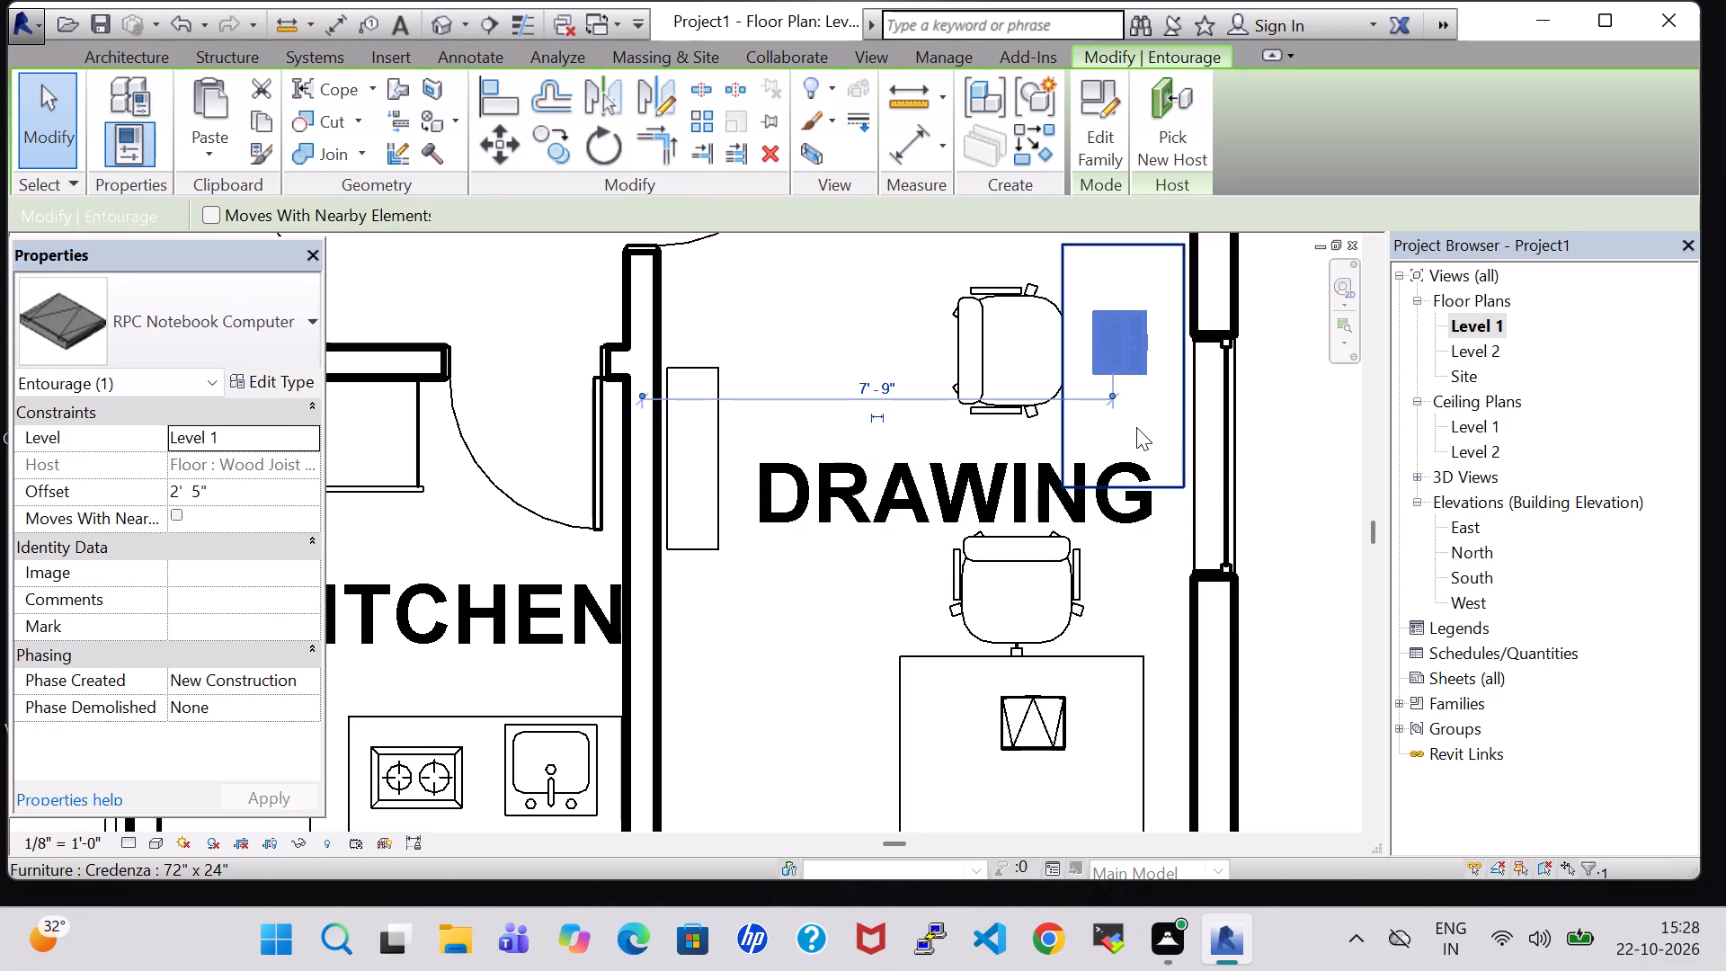
{"action": "key", "text": "Down"}
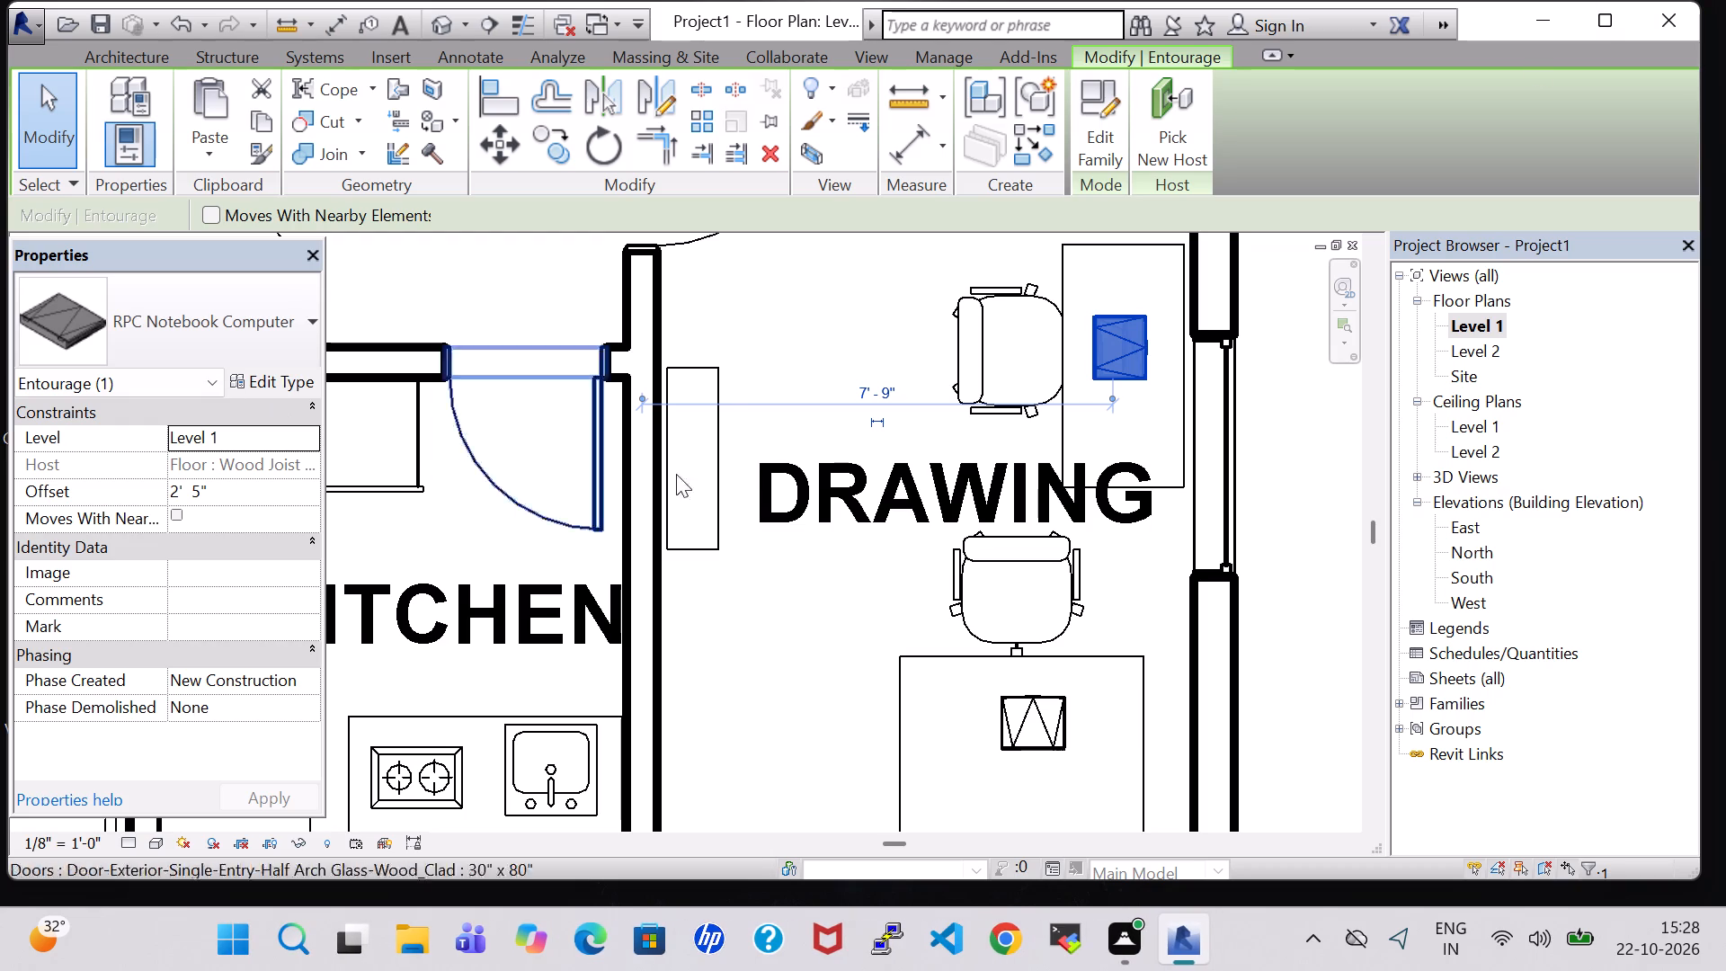
Move the credenza's executive chair slightly back from it, about 3' 6" from the outer side wall.
{"action": "left_click", "coordinate": [978, 345]}
{"action": "key", "text": "Left"}
{"action": "key", "text": "Left"}
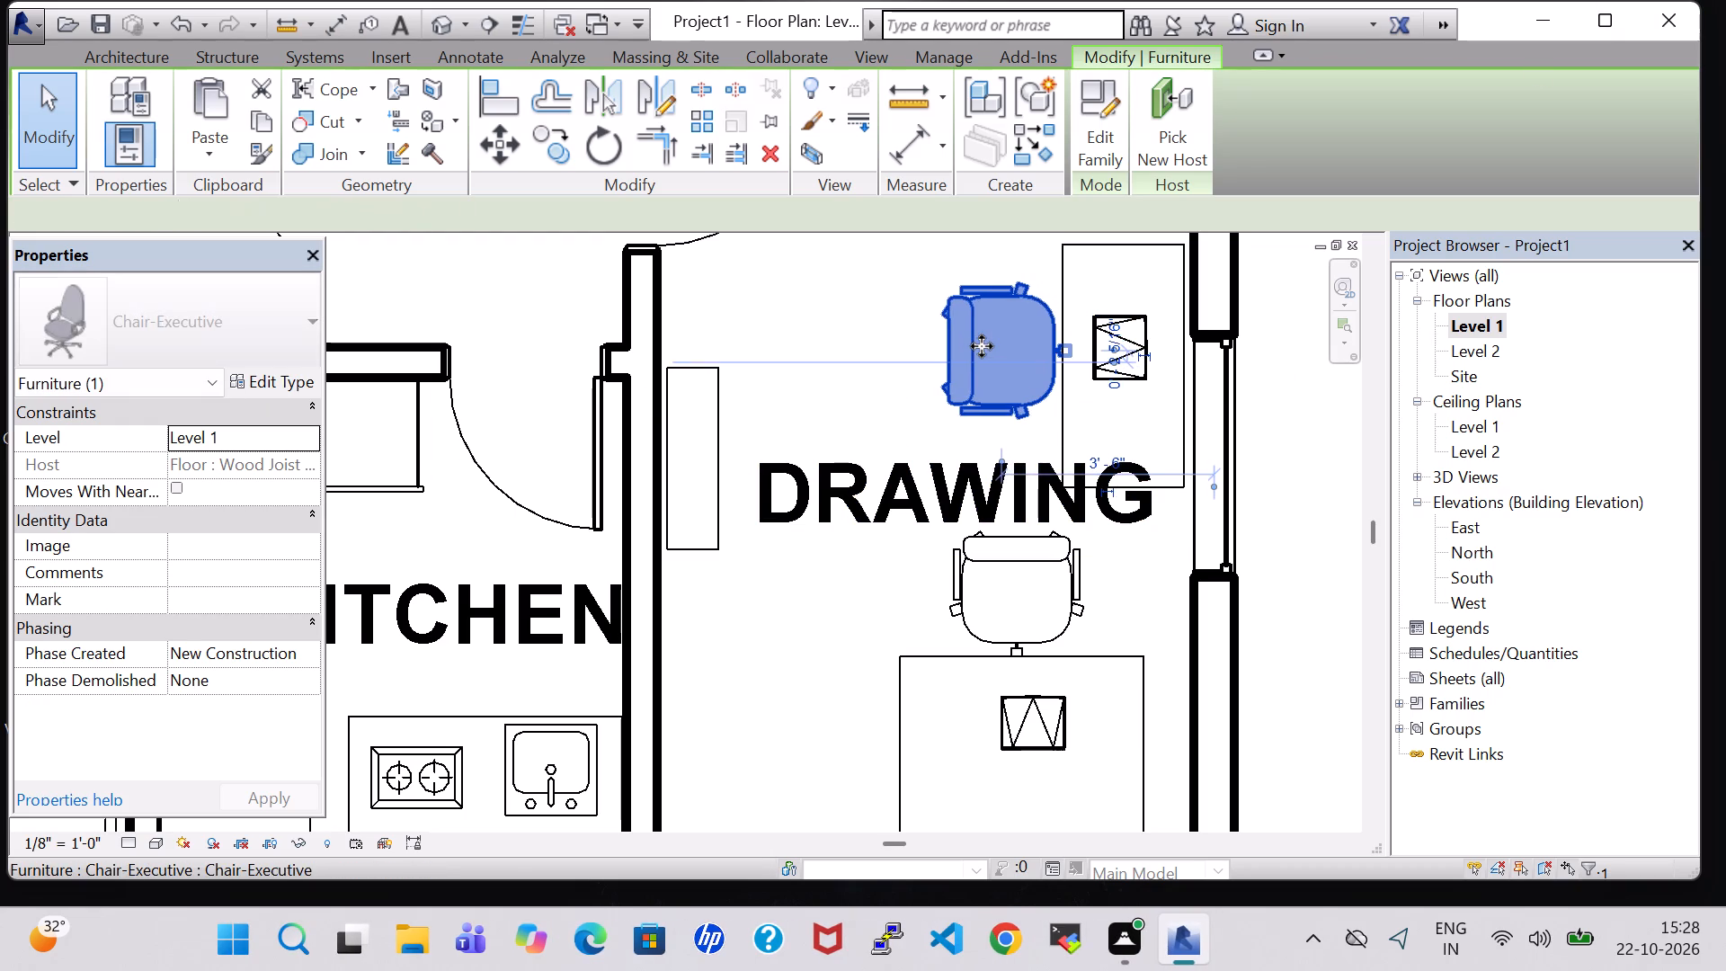
{"action": "left_click", "coordinate": [1310, 533]}
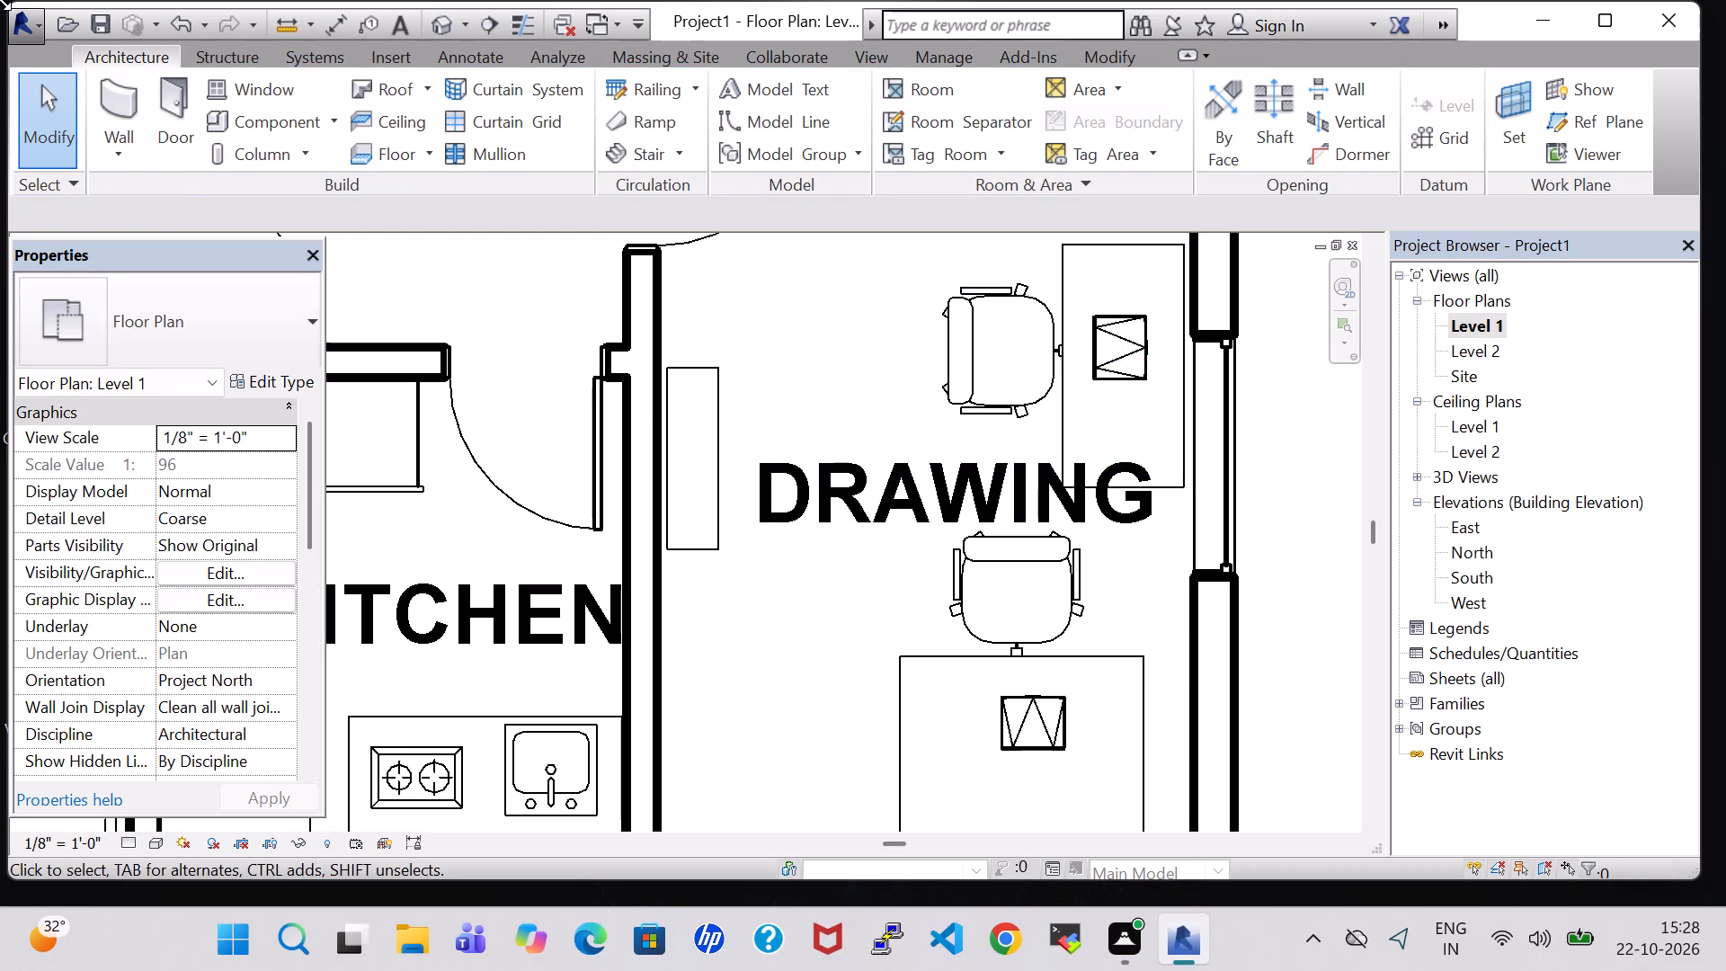
Examine the rearranged drawing room desks, chairs and notebook computers from above in the 3D view.
{"action": "left_click", "coordinate": [439, 30]}
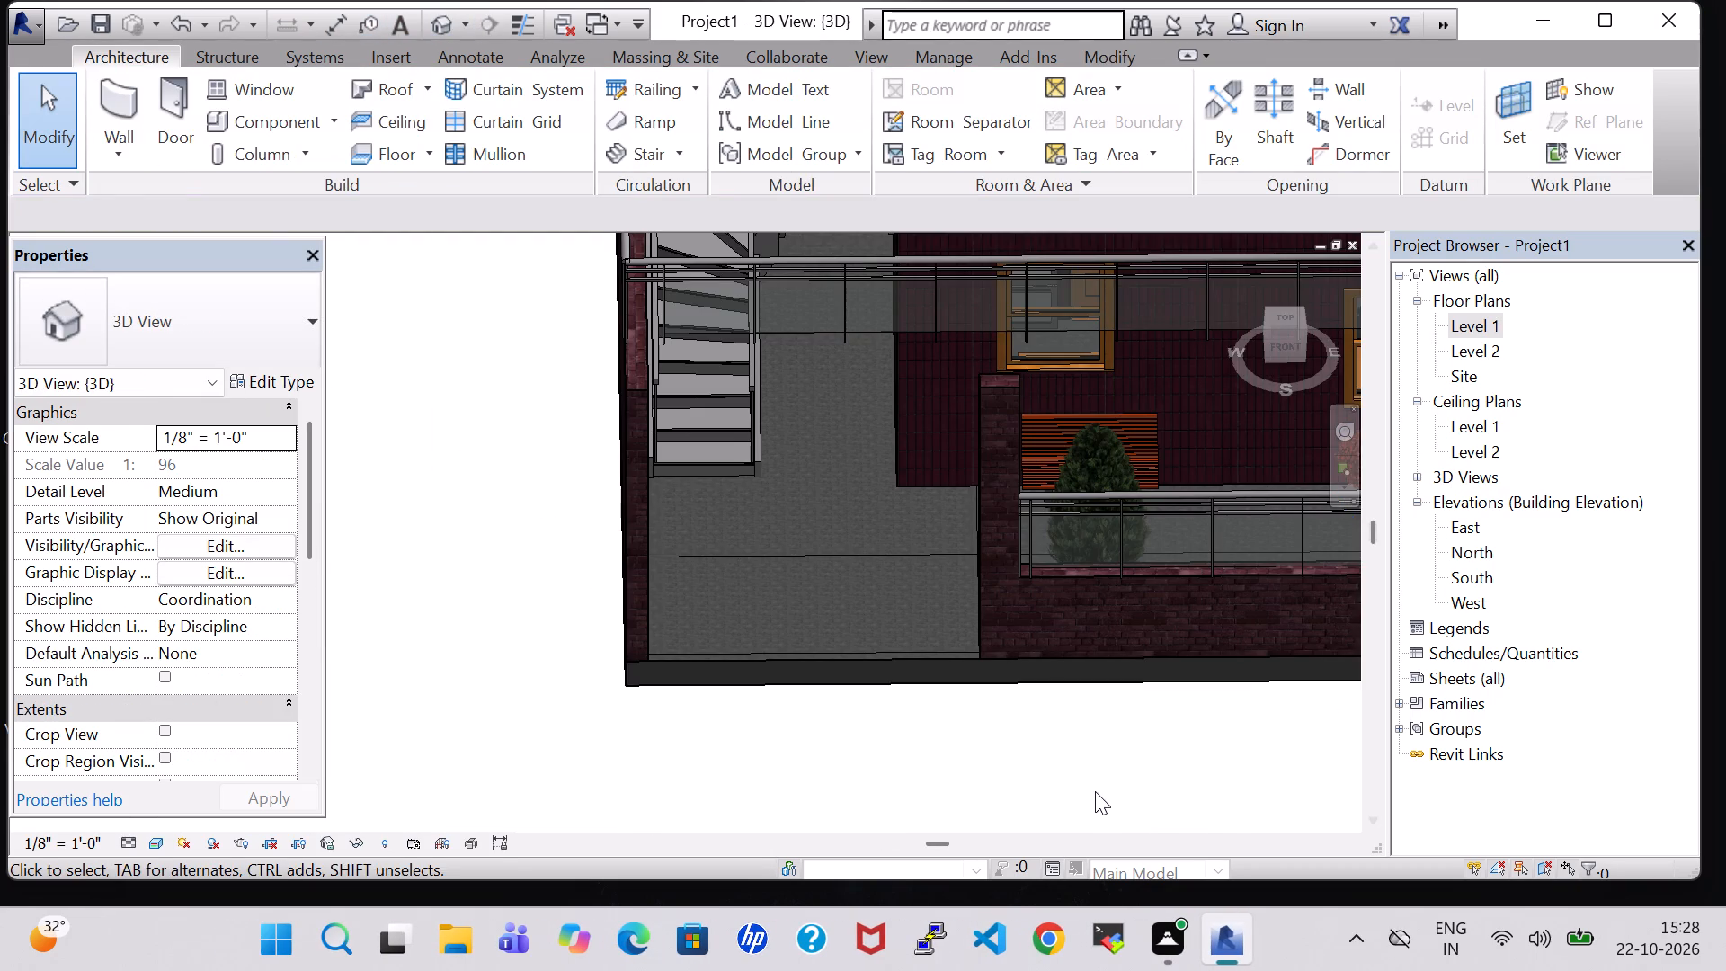
{"action": "middle_click_drag", "start_coordinate": [1084, 763], "coordinate": [787, 804]}
{"action": "scroll", "coordinate": [1092, 687], "scroll_direction": "down", "scroll_amount": 1}
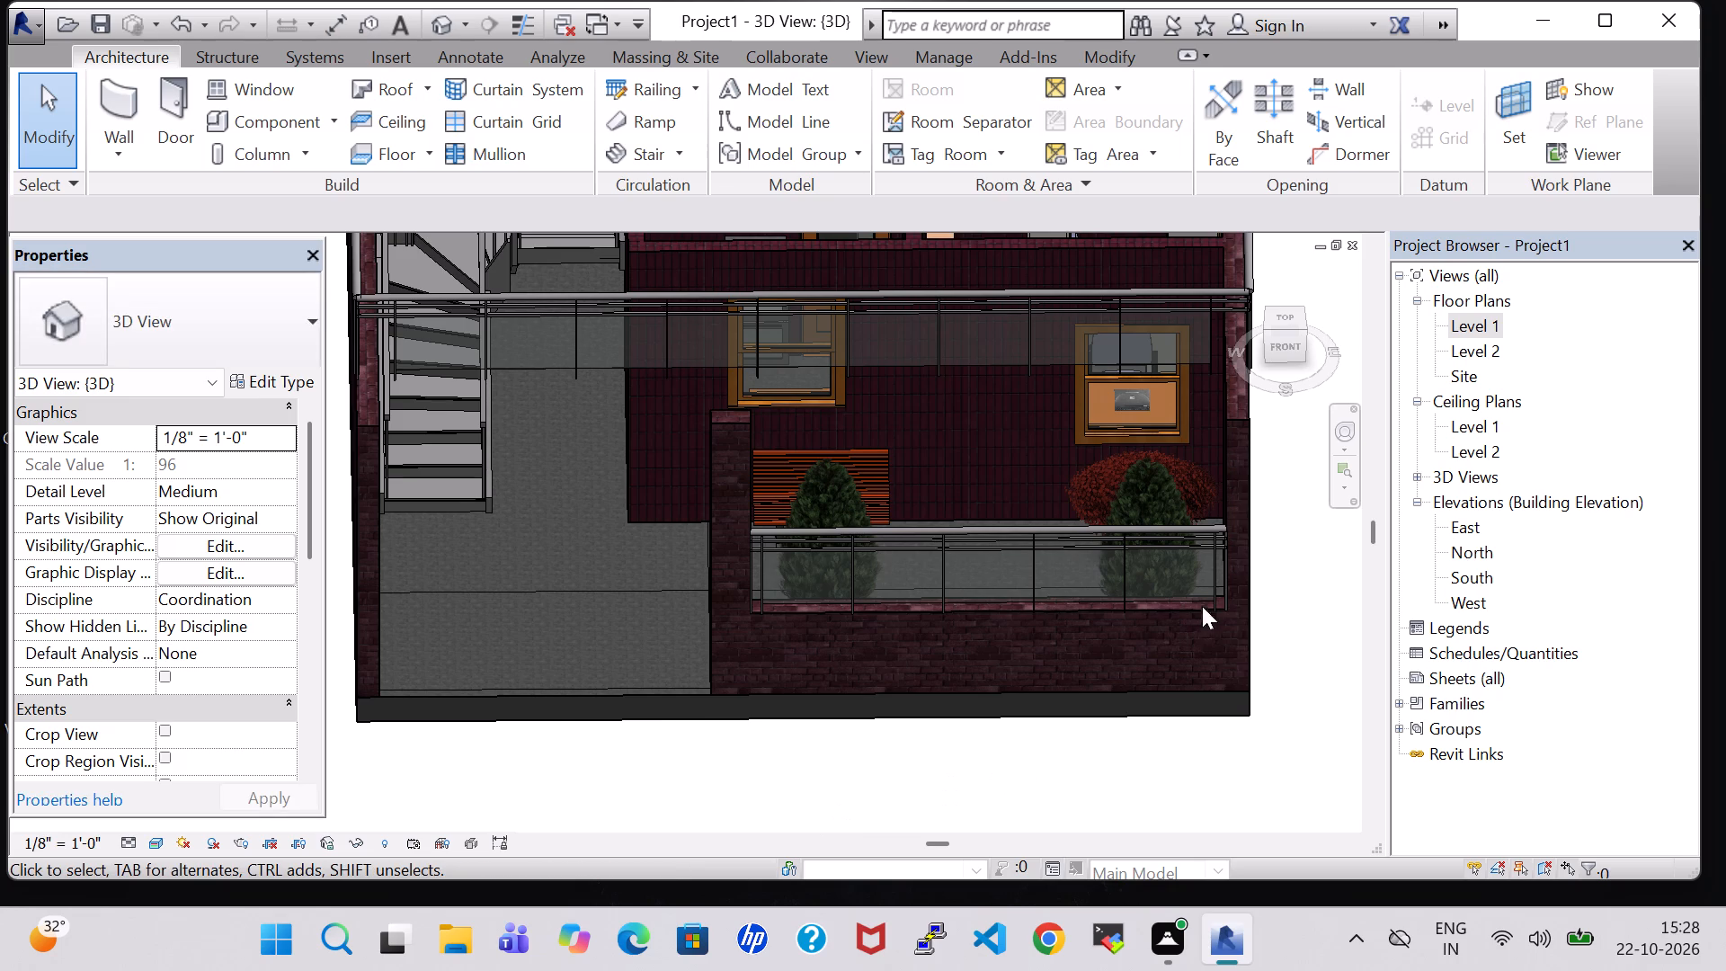
{"action": "middle_click_drag", "start_coordinate": [1268, 475], "coordinate": [1264, 659], "text": "shift"}
{"action": "middle_click_drag", "start_coordinate": [1254, 538], "coordinate": [1239, 680], "text": "shift"}
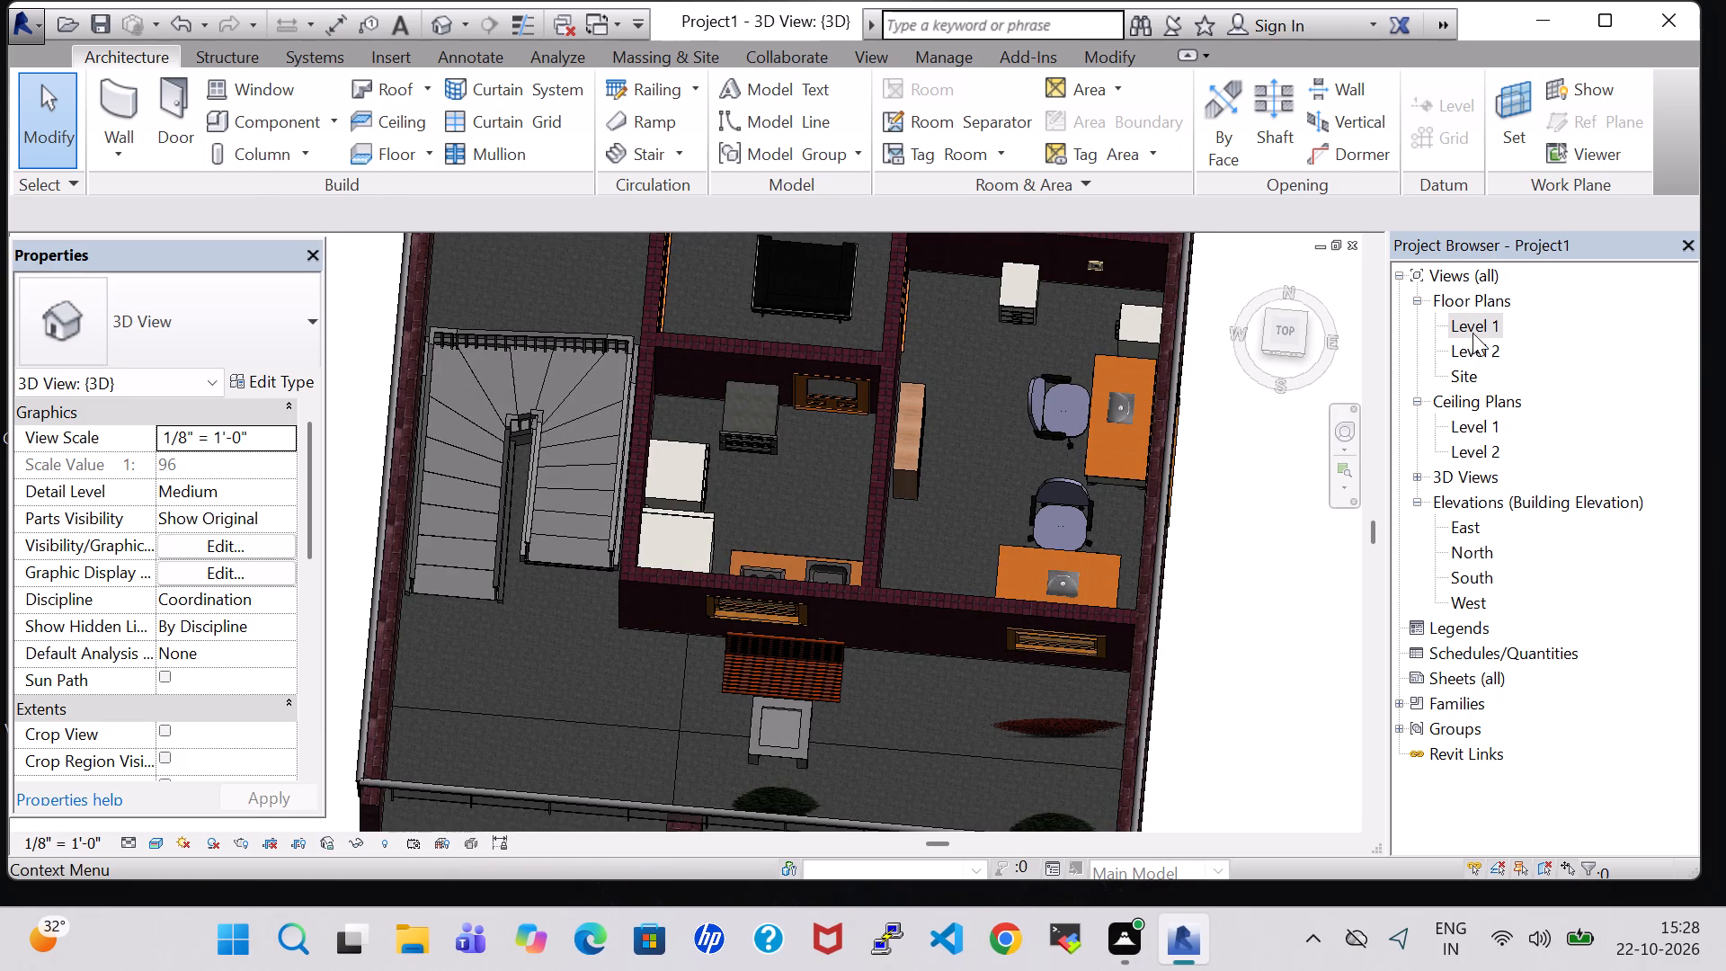
Place a 30" x 80" half arch glass exterior door in Level 1's drawing room–verandah wall, about 2' 4" from the kitchen partition.
{"action": "double_click", "coordinate": [1472, 328]}
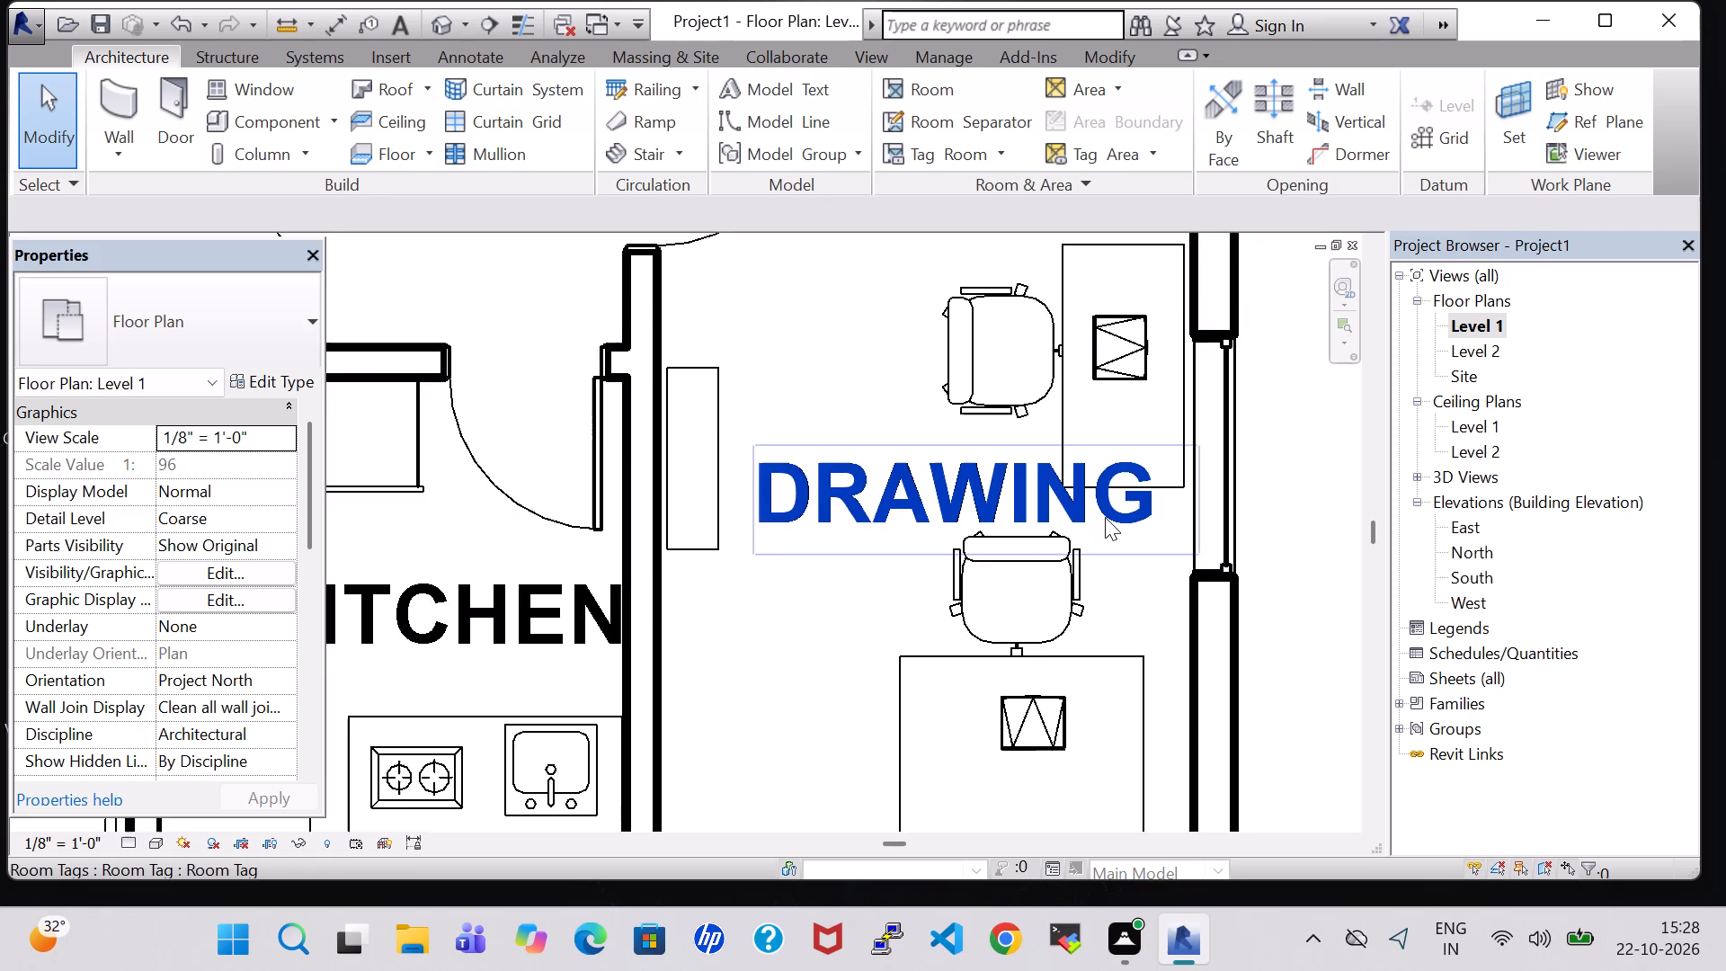
{"action": "scroll", "coordinate": [1105, 517], "scroll_direction": "down", "scroll_amount": 3}
{"action": "scroll", "coordinate": [1043, 744], "scroll_direction": "down", "scroll_amount": 2}
{"action": "left_click", "coordinate": [184, 143]}
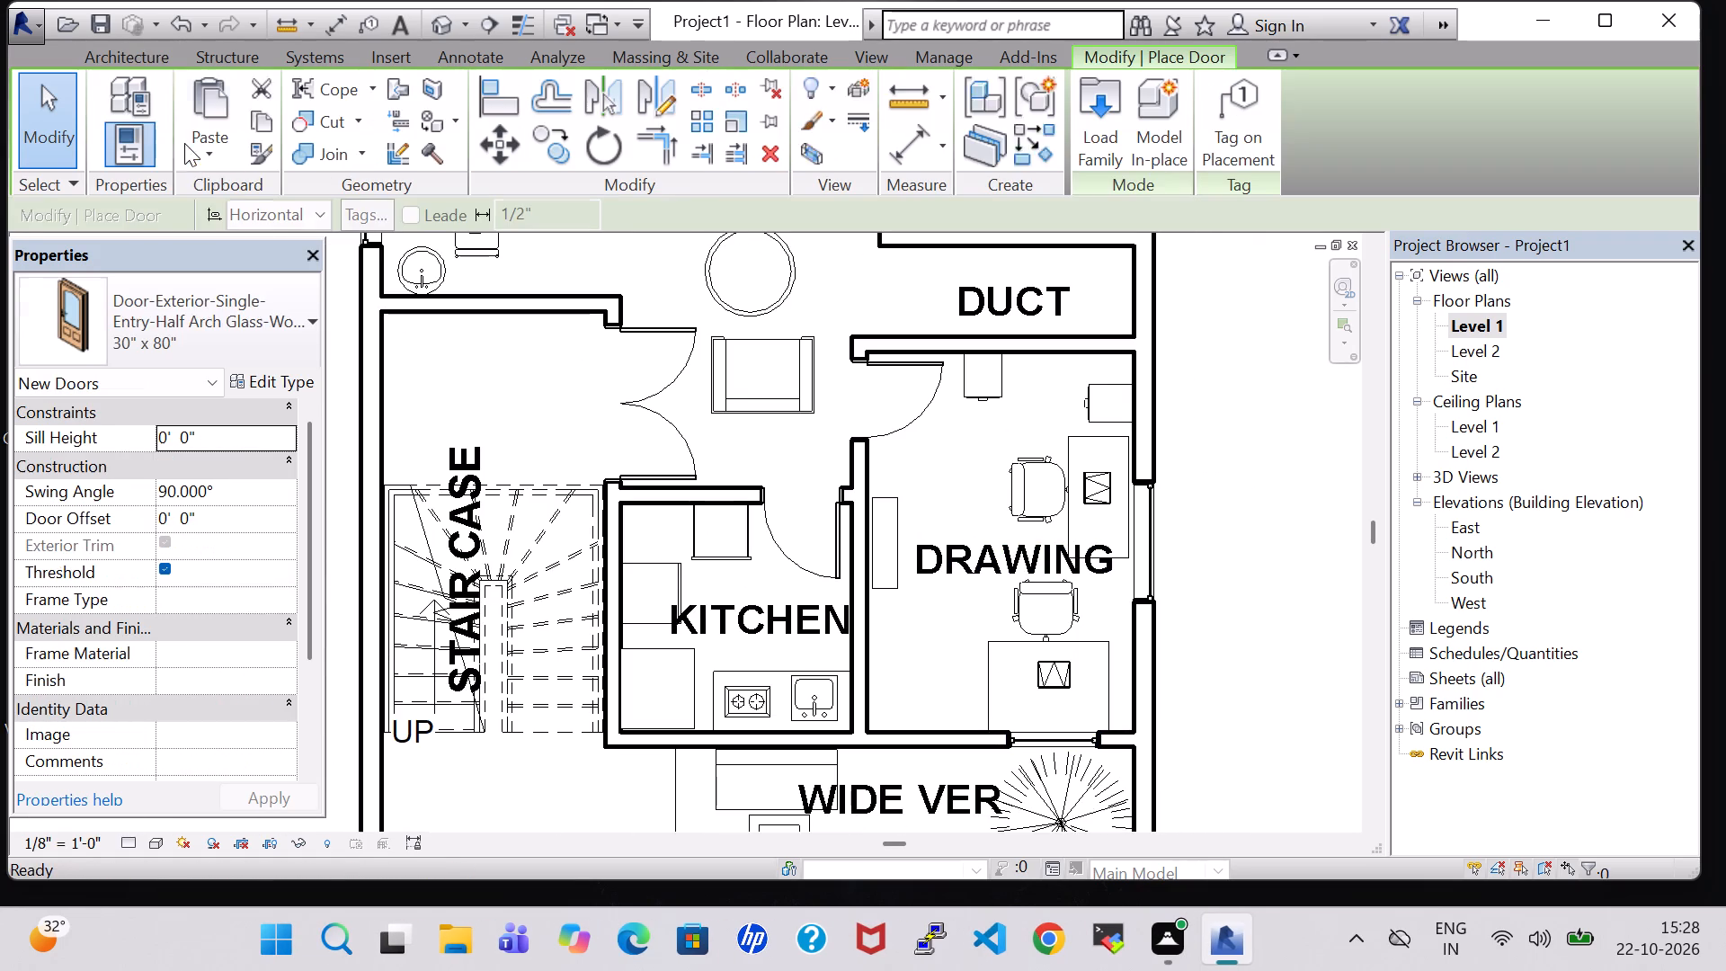
{"action": "scroll", "coordinate": [788, 699], "scroll_direction": "up", "scroll_amount": 3}
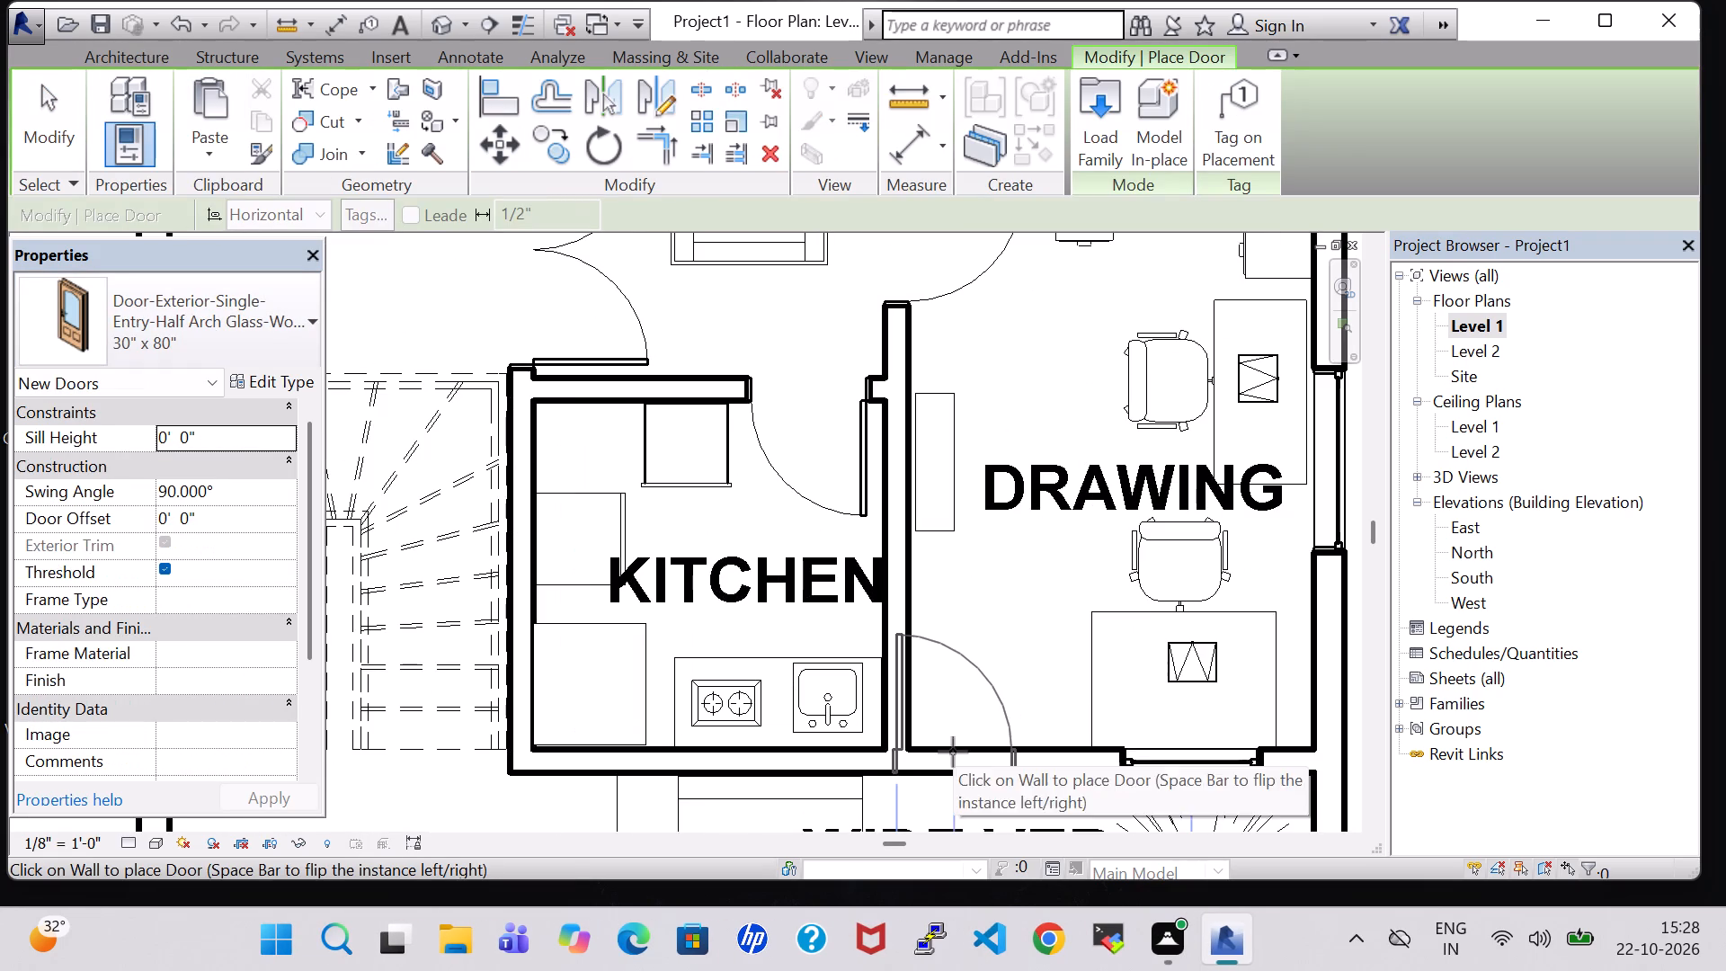
{"action": "left_click", "coordinate": [1002, 756]}
{"action": "scroll", "coordinate": [1002, 756], "scroll_direction": "down", "scroll_amount": 2}
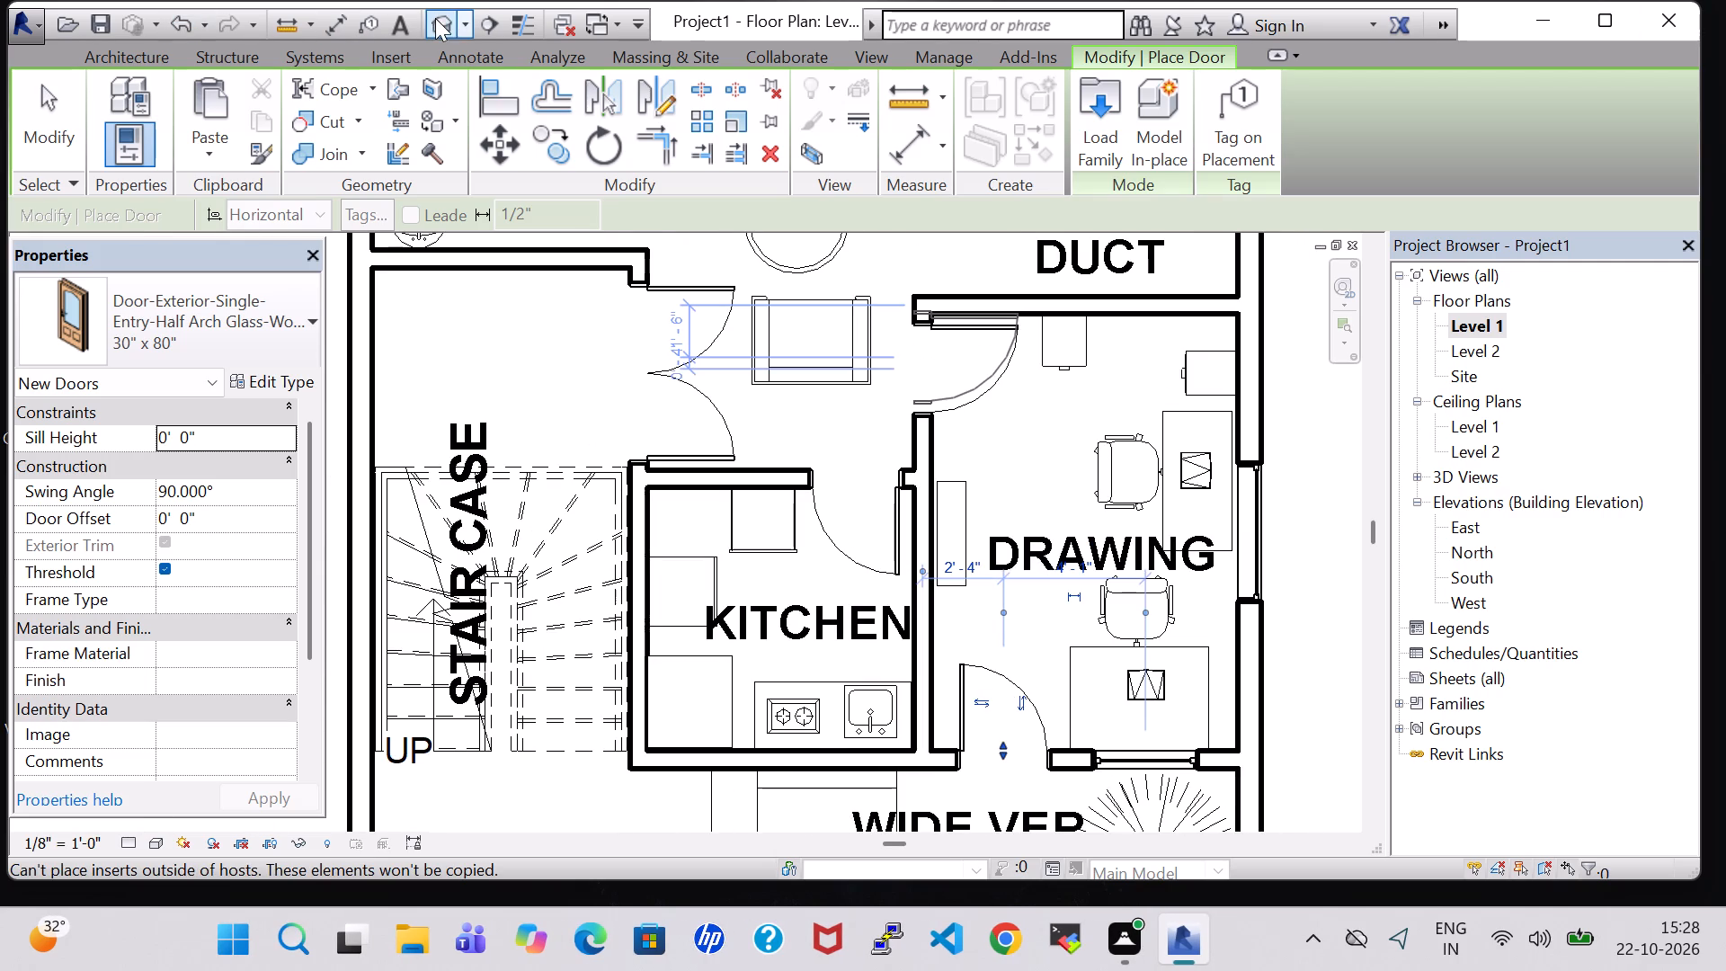
Leave door placement and examine the new verandah door, the house front and its side walls in the 3D view.
{"action": "left_click", "coordinate": [435, 18]}
{"action": "scroll", "coordinate": [1108, 630], "scroll_direction": "down", "scroll_amount": 3}
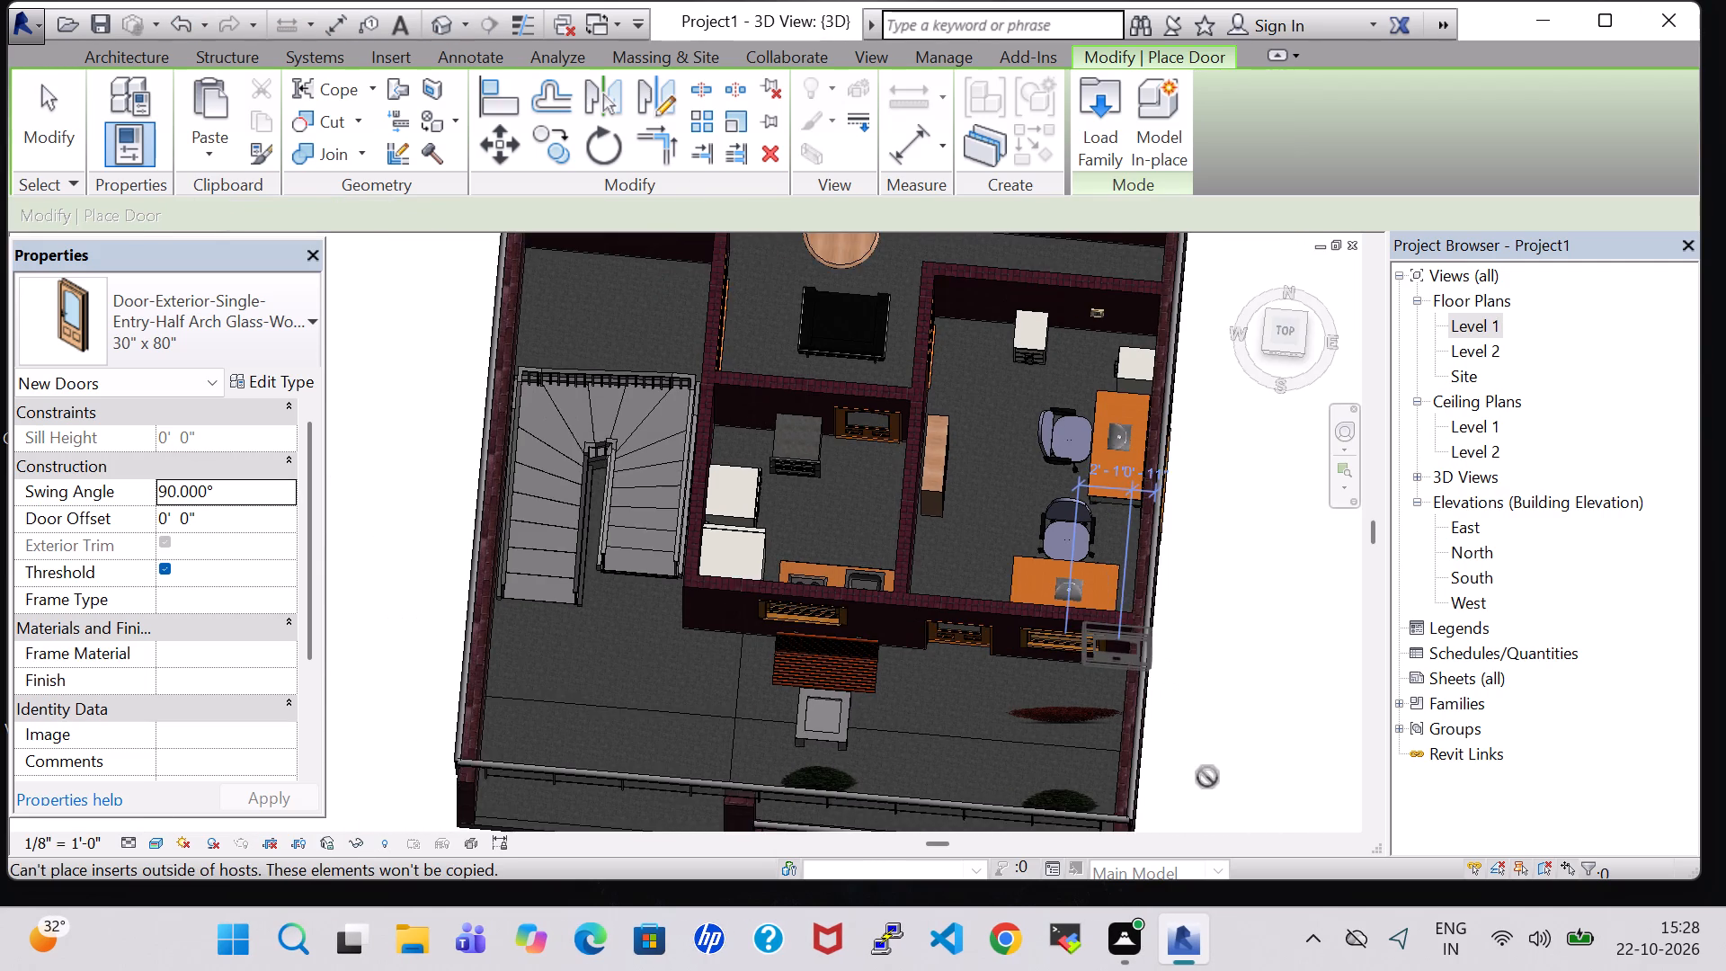
{"action": "key", "text": "Escape"}
{"action": "middle_click_drag", "start_coordinate": [1230, 723], "coordinate": [1239, 534], "text": "shift"}
{"action": "middle_click_drag", "start_coordinate": [1231, 625], "coordinate": [1214, 540], "text": "shift"}
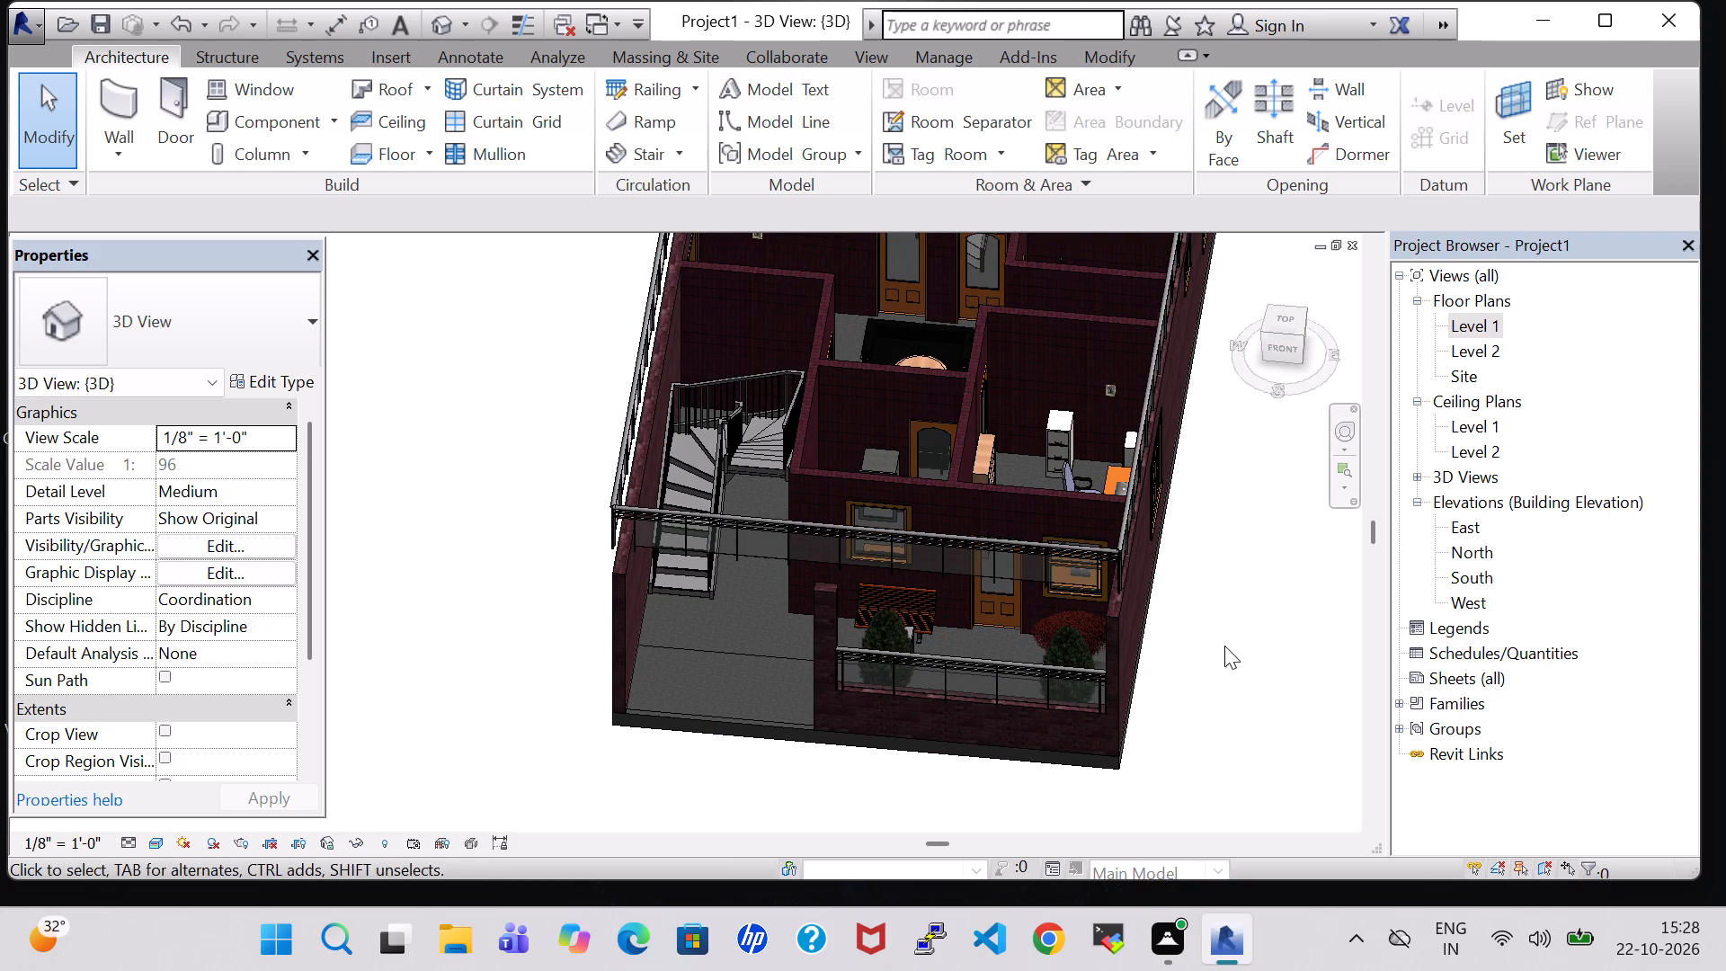
{"action": "middle_click_drag", "start_coordinate": [1224, 646], "coordinate": [1305, 506], "text": "shift"}
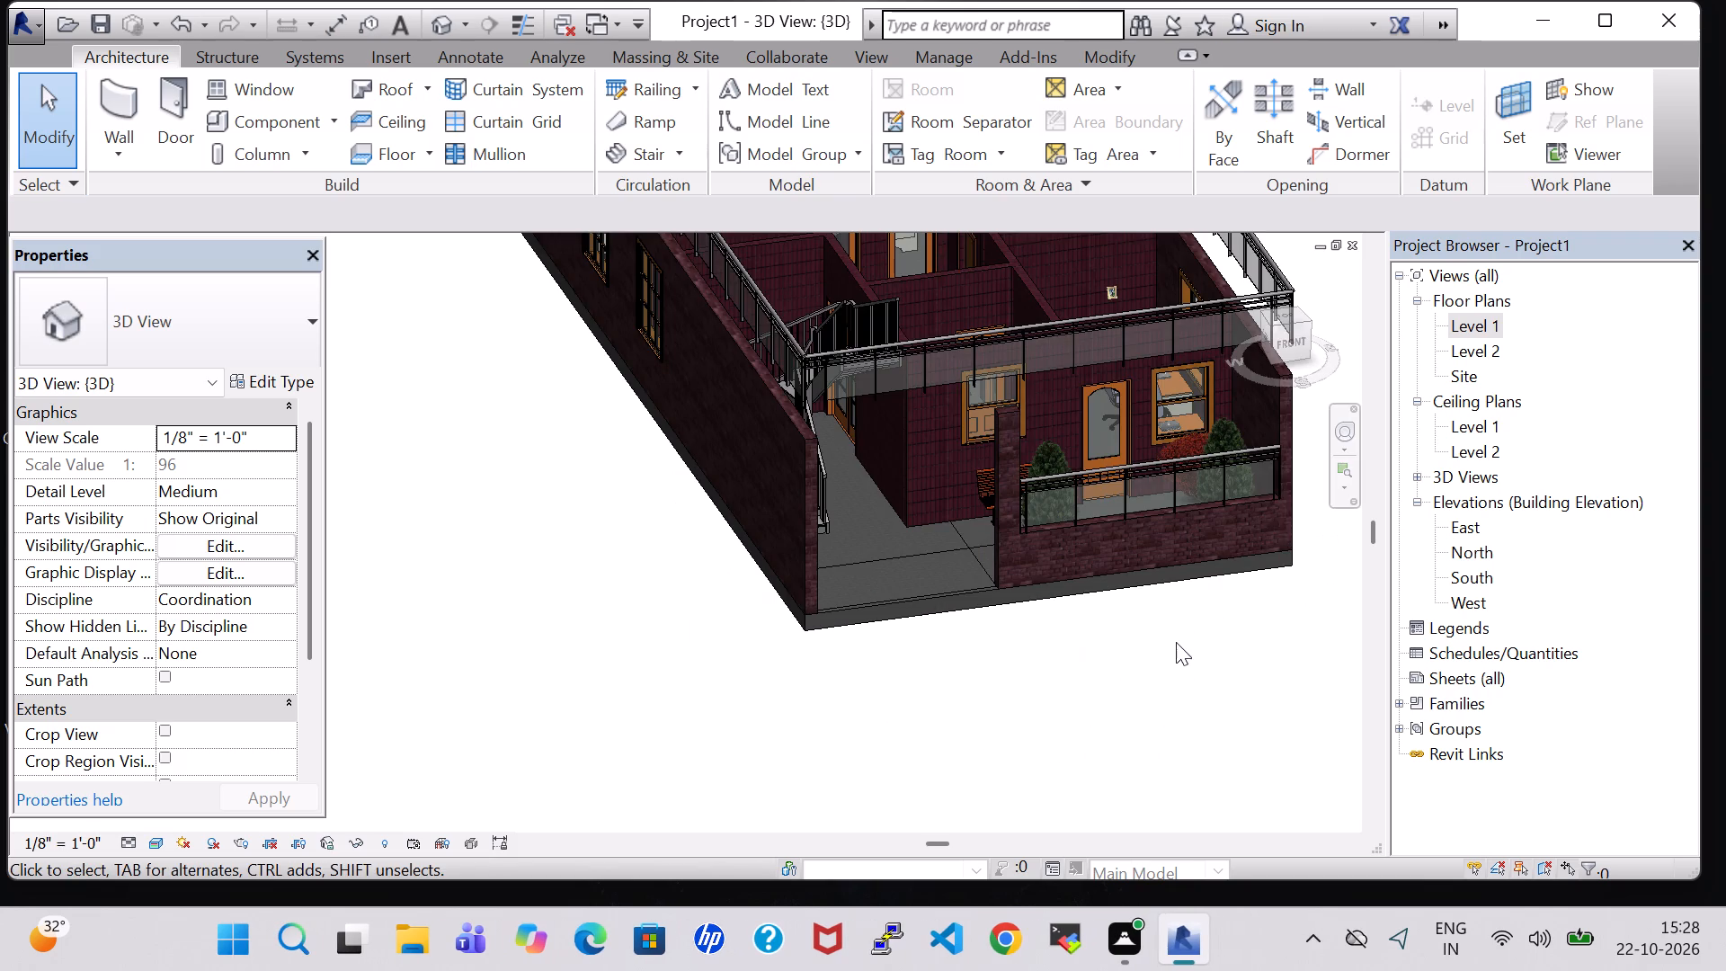
{"action": "middle_click", "coordinate": [1081, 654], "text": "shift"}
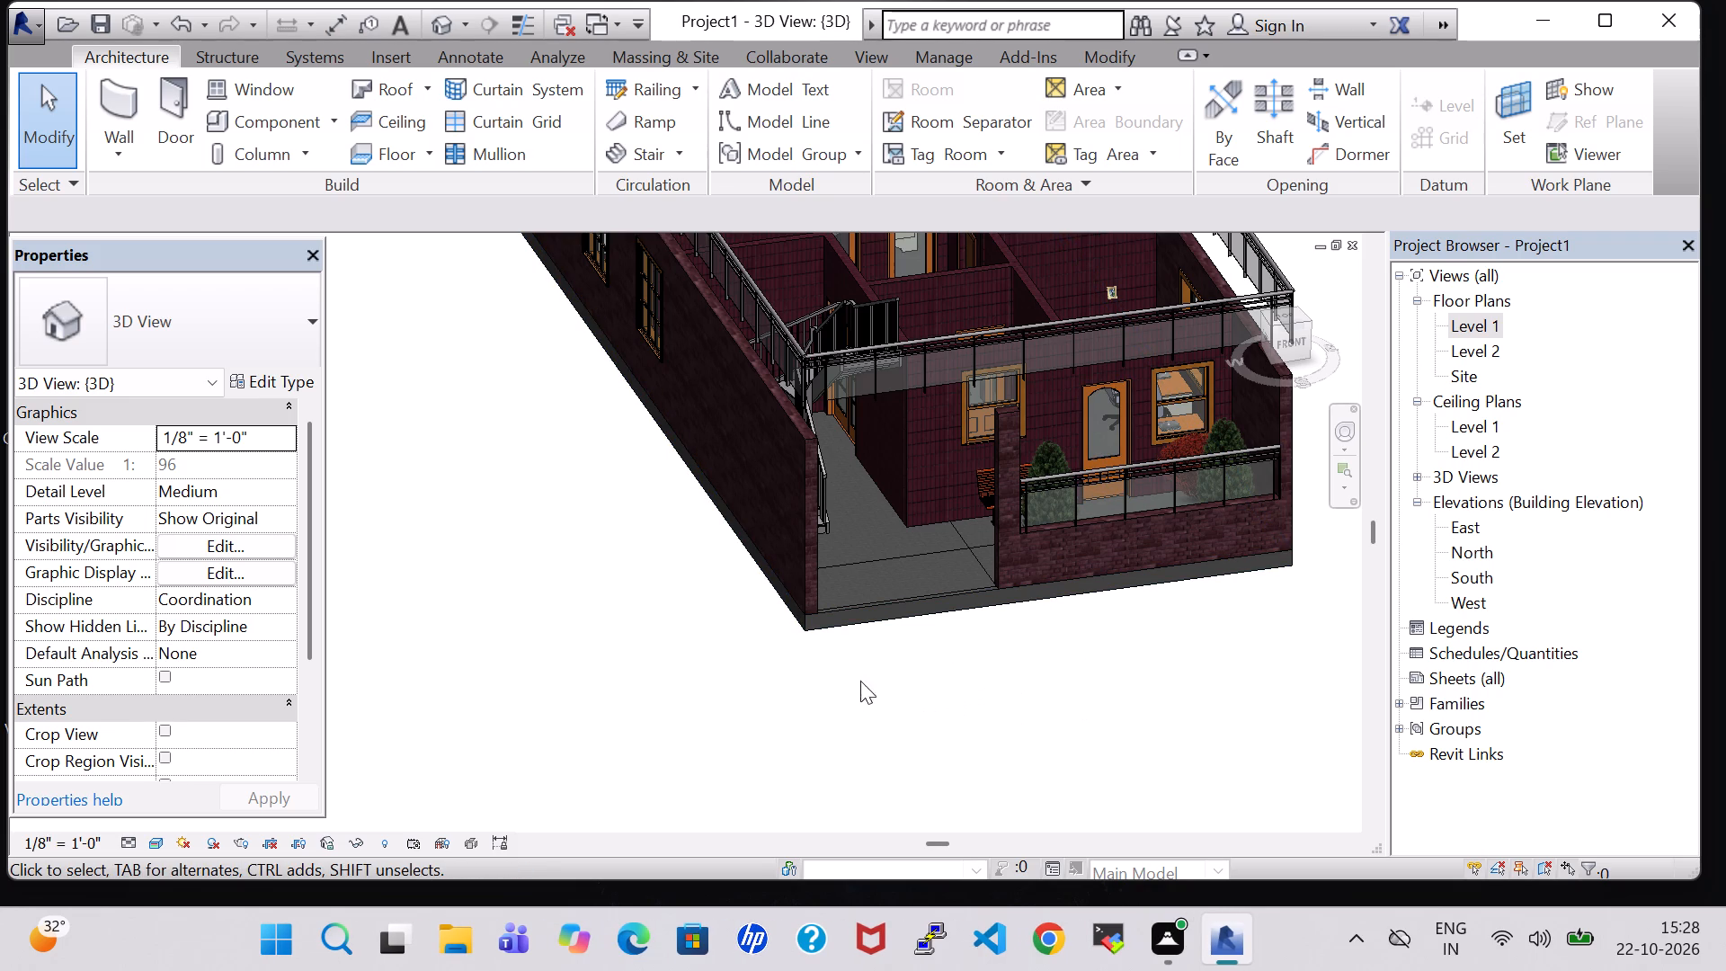
{"action": "scroll", "coordinate": [886, 687], "scroll_direction": "down", "scroll_amount": 2}
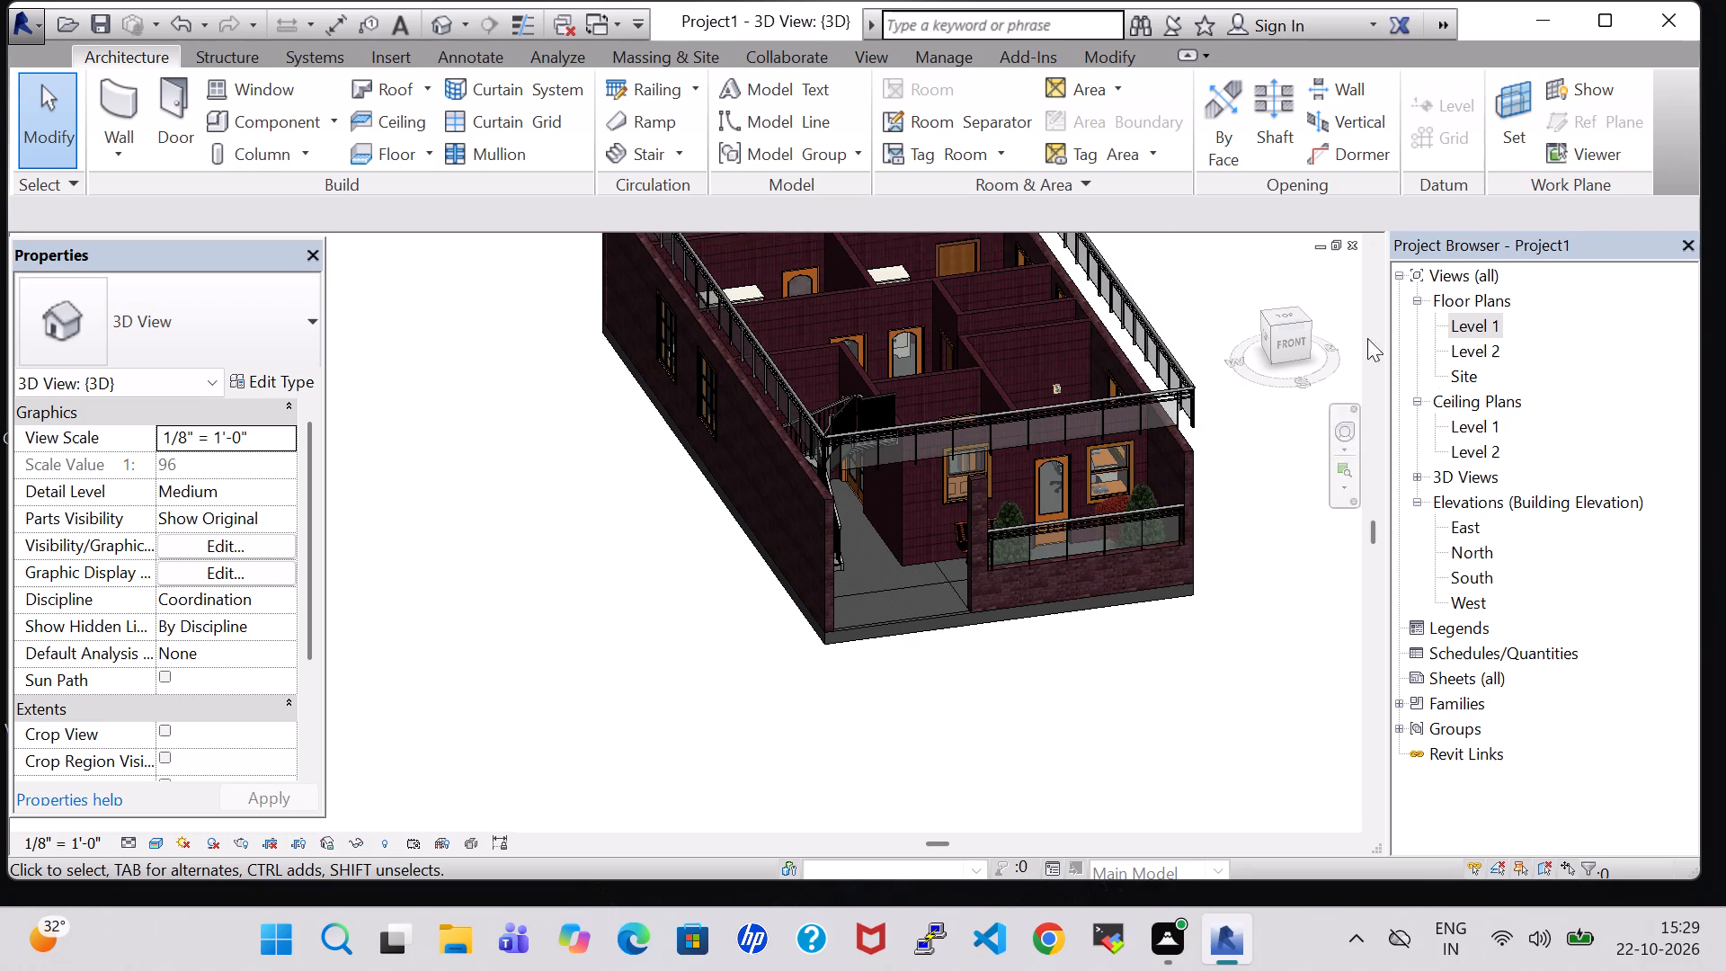
{"action": "middle_click_drag", "start_coordinate": [1134, 672], "coordinate": [960, 677], "text": "shift"}
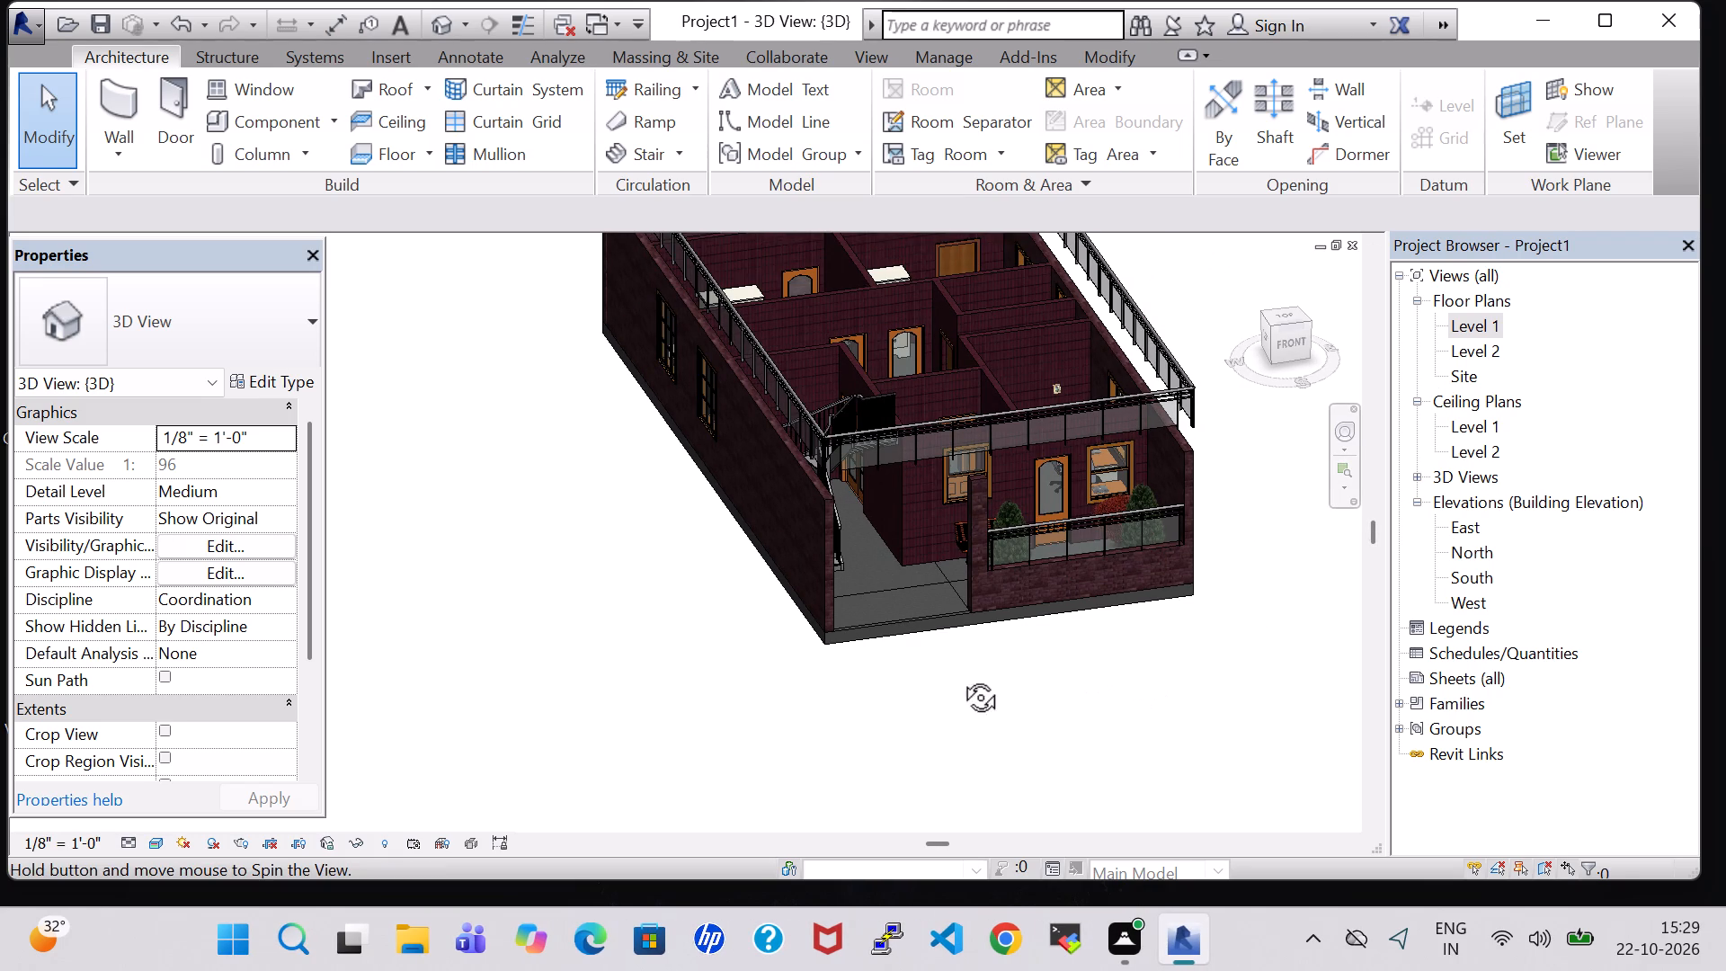
{"action": "middle_click_drag", "start_coordinate": [960, 677], "coordinate": [819, 677], "text": "shift"}
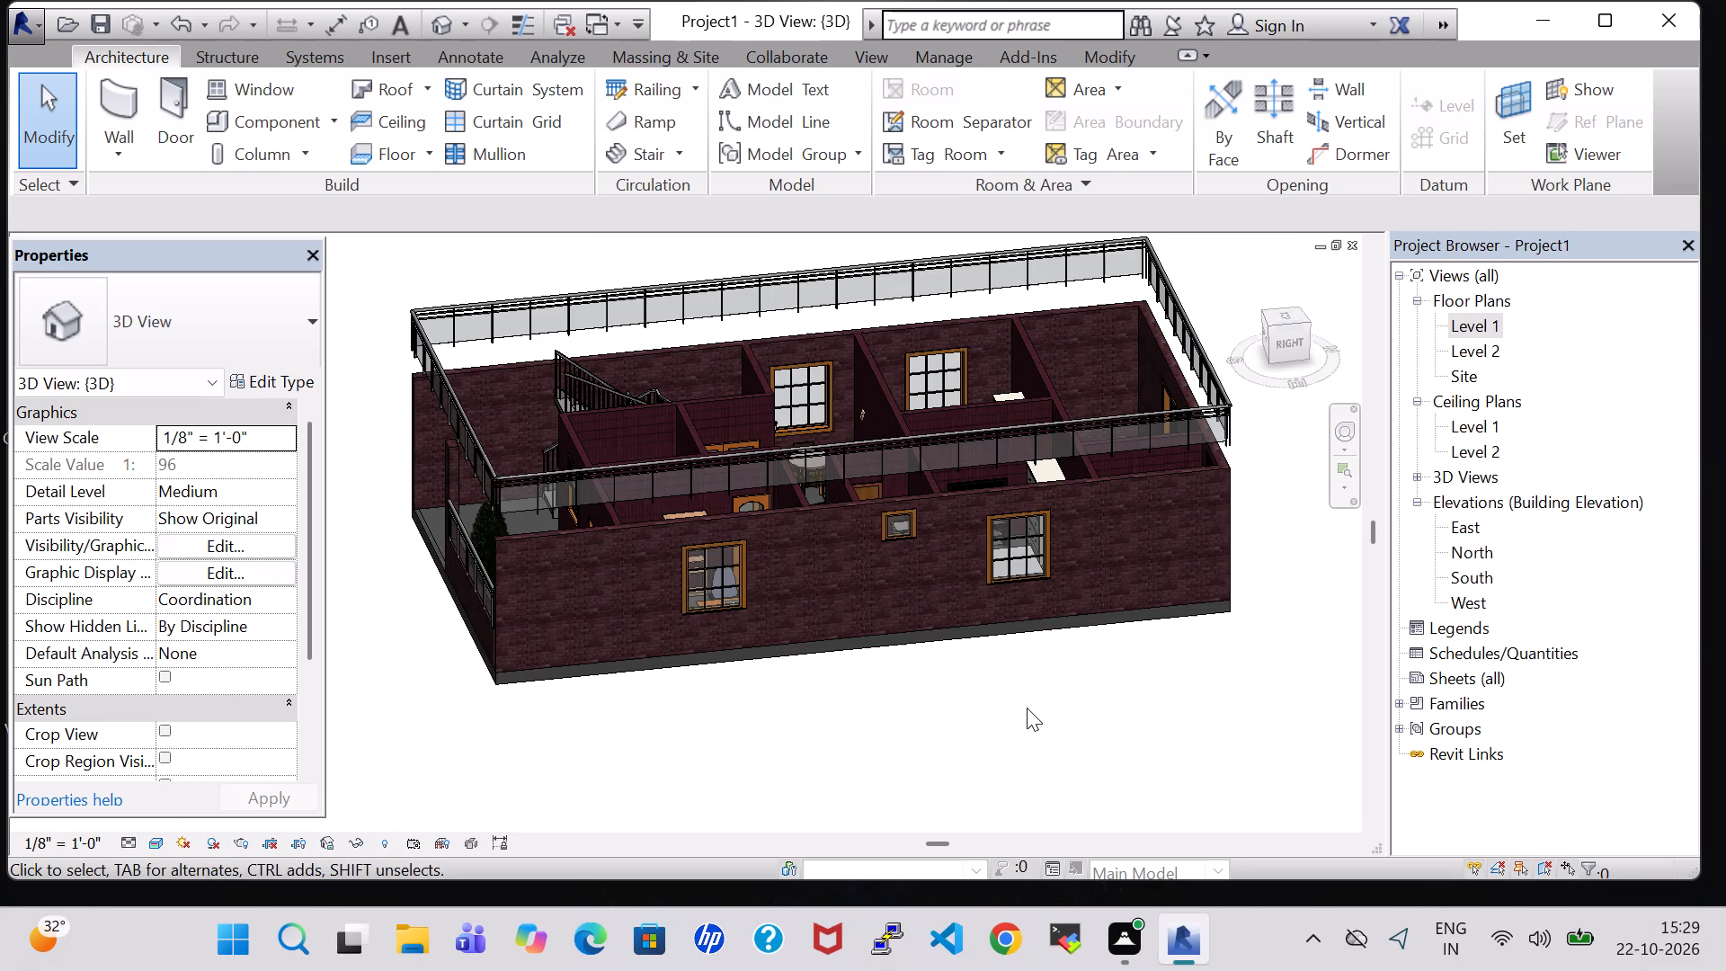
{"action": "middle_click_drag", "start_coordinate": [1036, 716], "coordinate": [1099, 711], "text": "shift"}
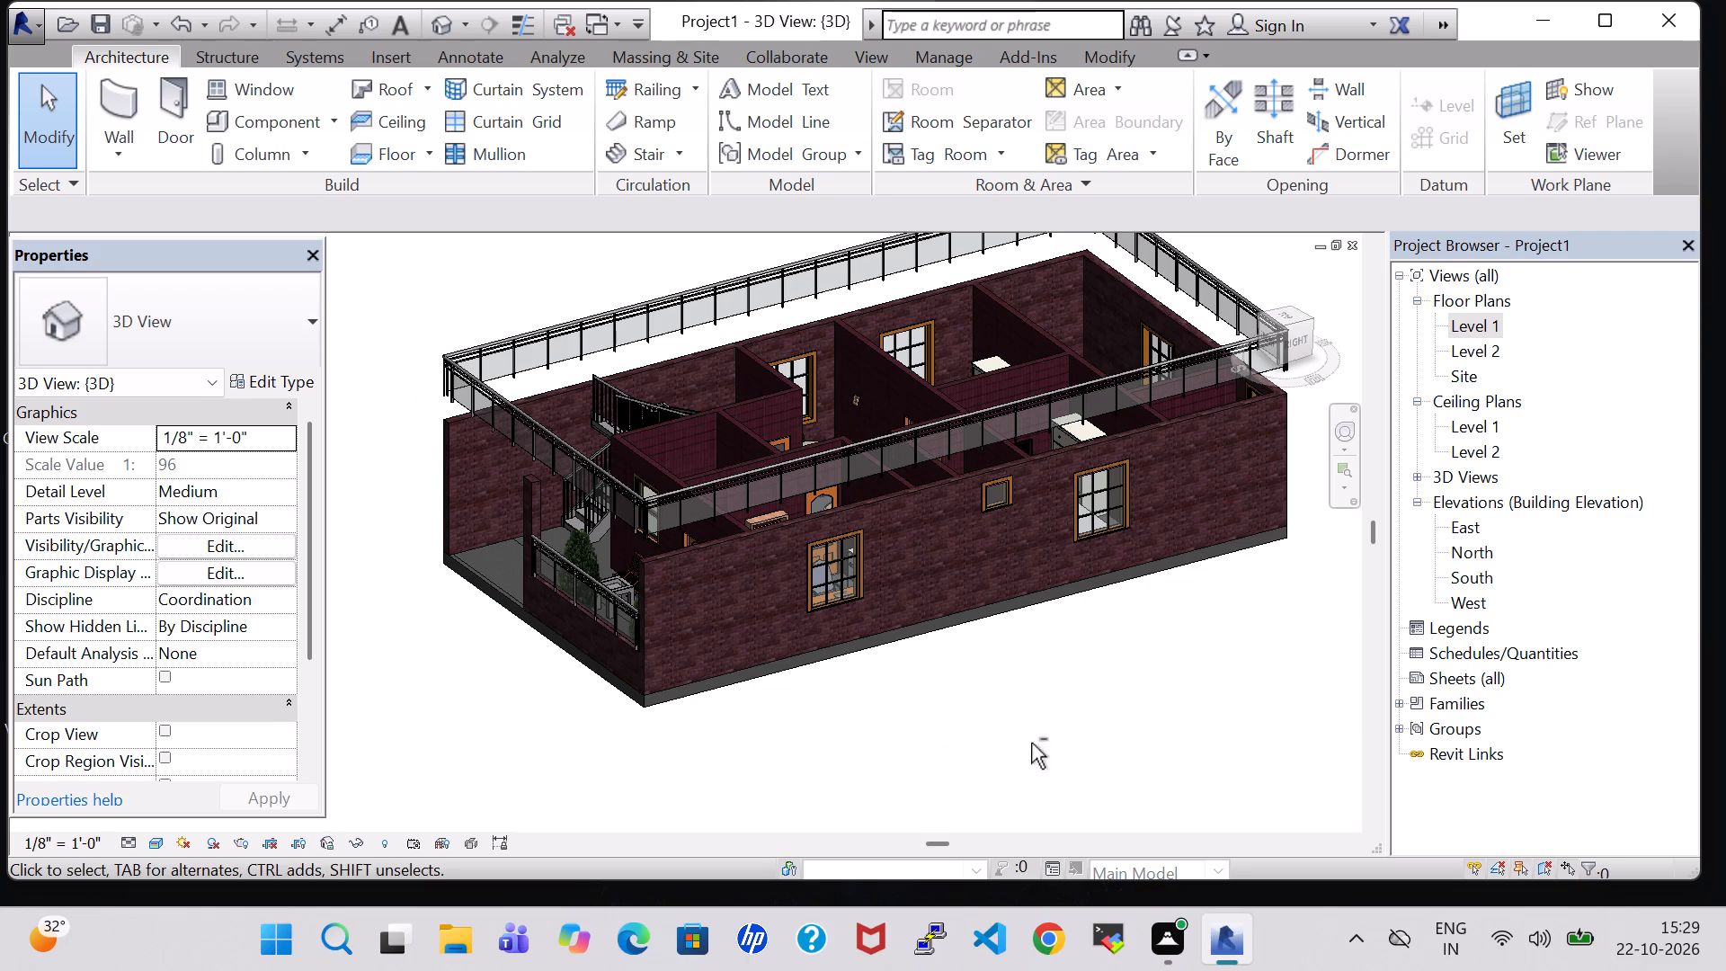
{"action": "middle_click", "coordinate": [1101, 743], "text": "shift"}
Turn on visibility of the Roofs category in the 3D view's visibility/graphic overrides.
{"action": "type", "text": "VV"}
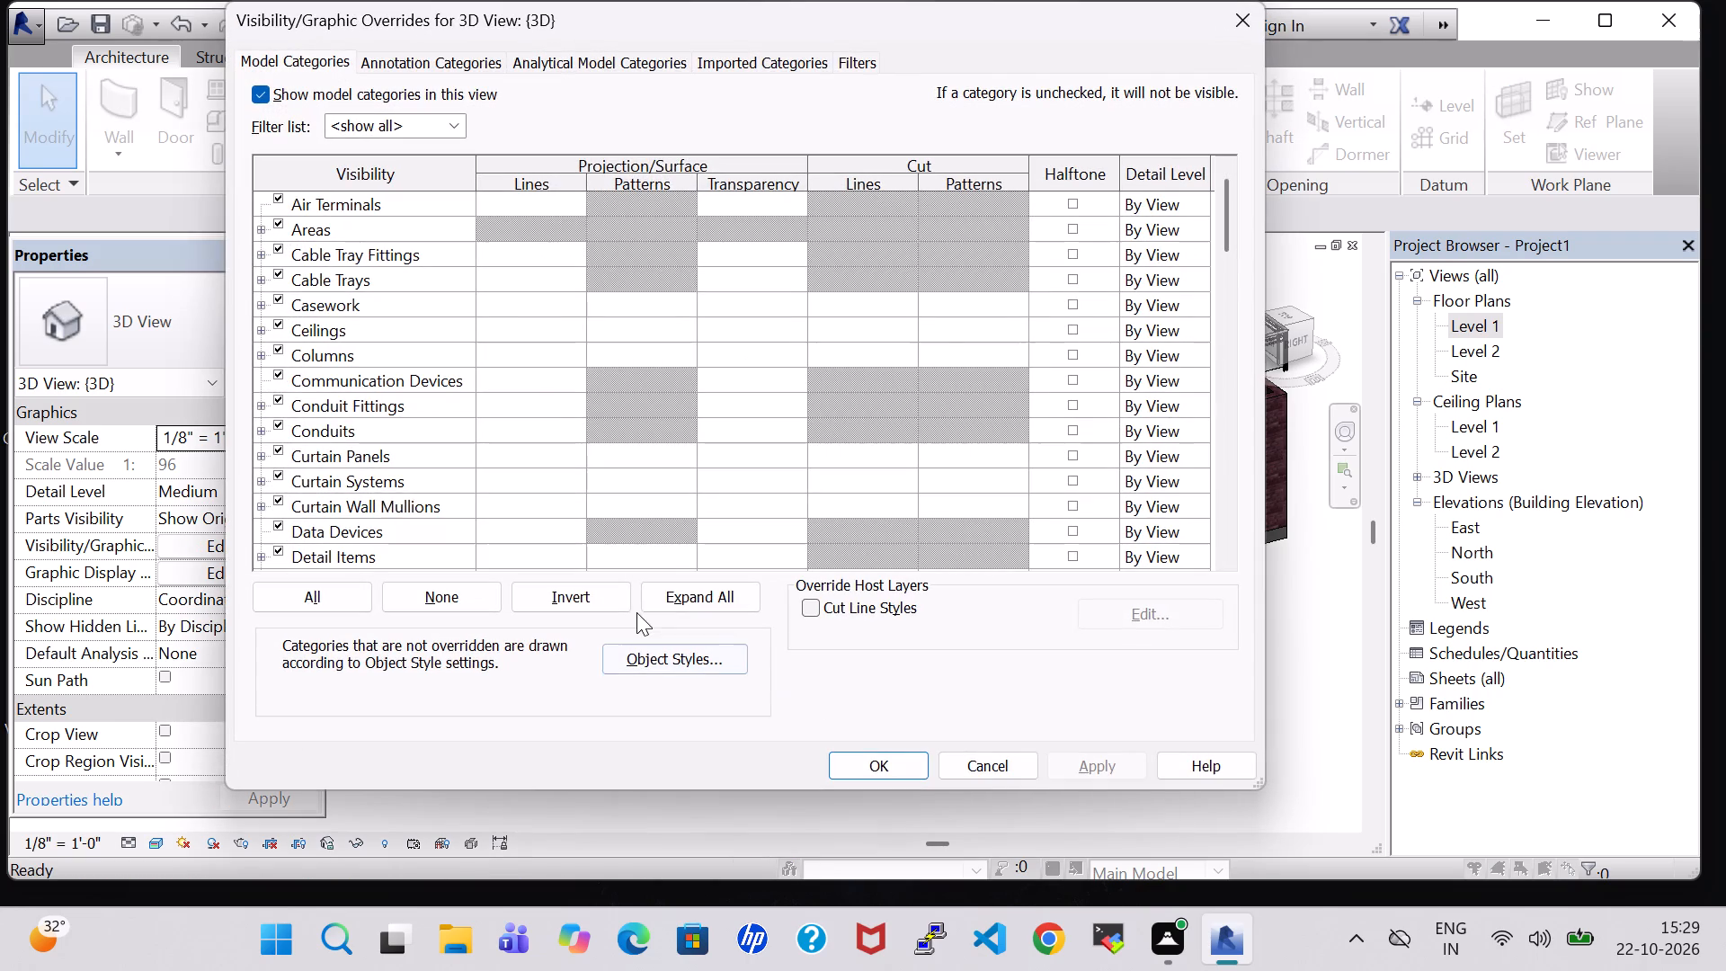
{"action": "left_click", "coordinate": [292, 473]}
{"action": "key", "text": "r"}
{"action": "scroll", "coordinate": [327, 525], "scroll_direction": "down", "scroll_amount": 1}
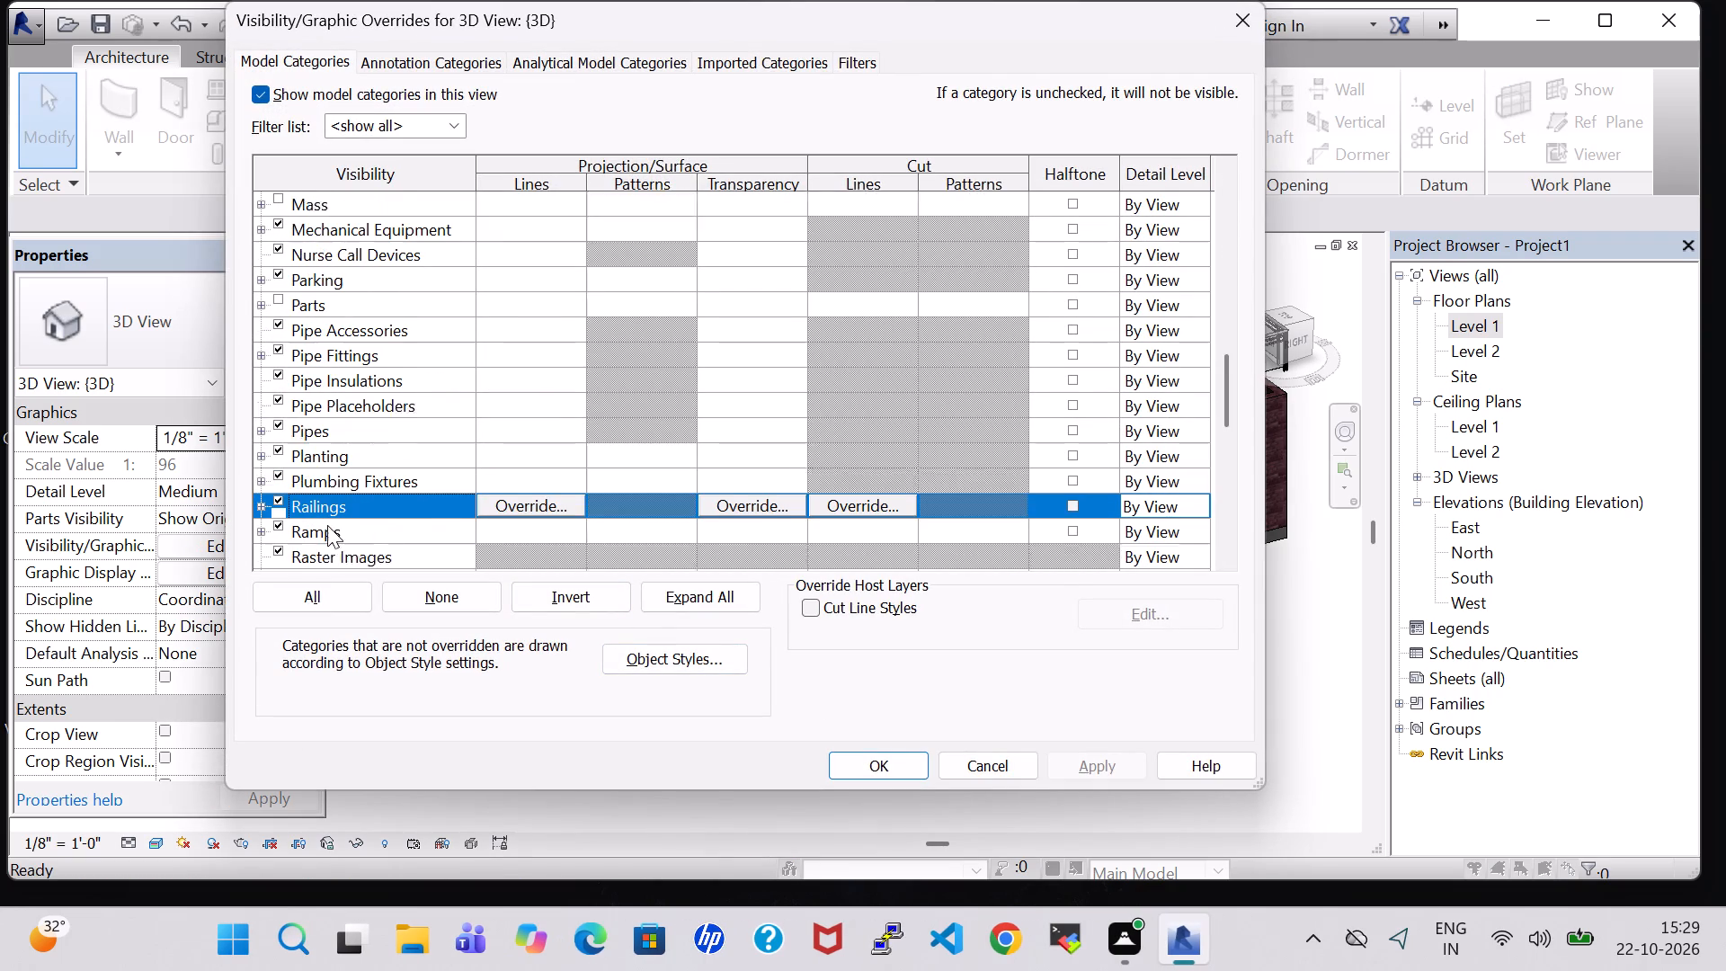
{"action": "scroll", "coordinate": [327, 525], "scroll_direction": "down", "scroll_amount": 2}
{"action": "left_click", "coordinate": [276, 551]}
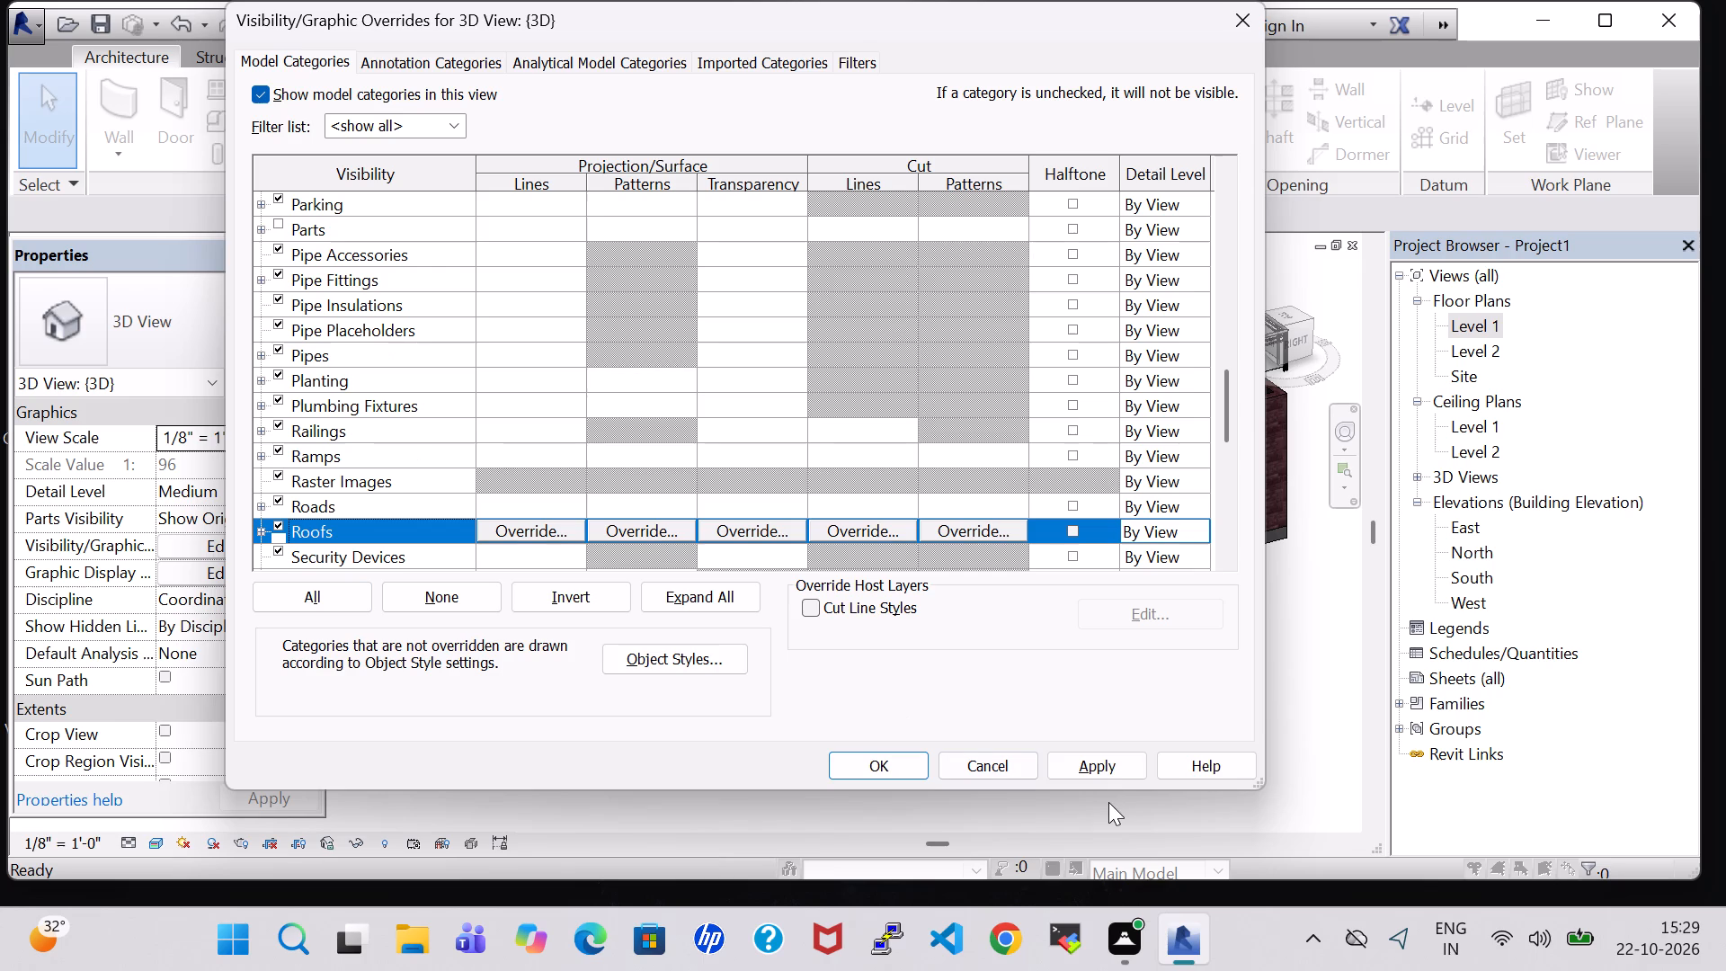
{"action": "left_click", "coordinate": [1109, 767]}
{"action": "left_click", "coordinate": [900, 754]}
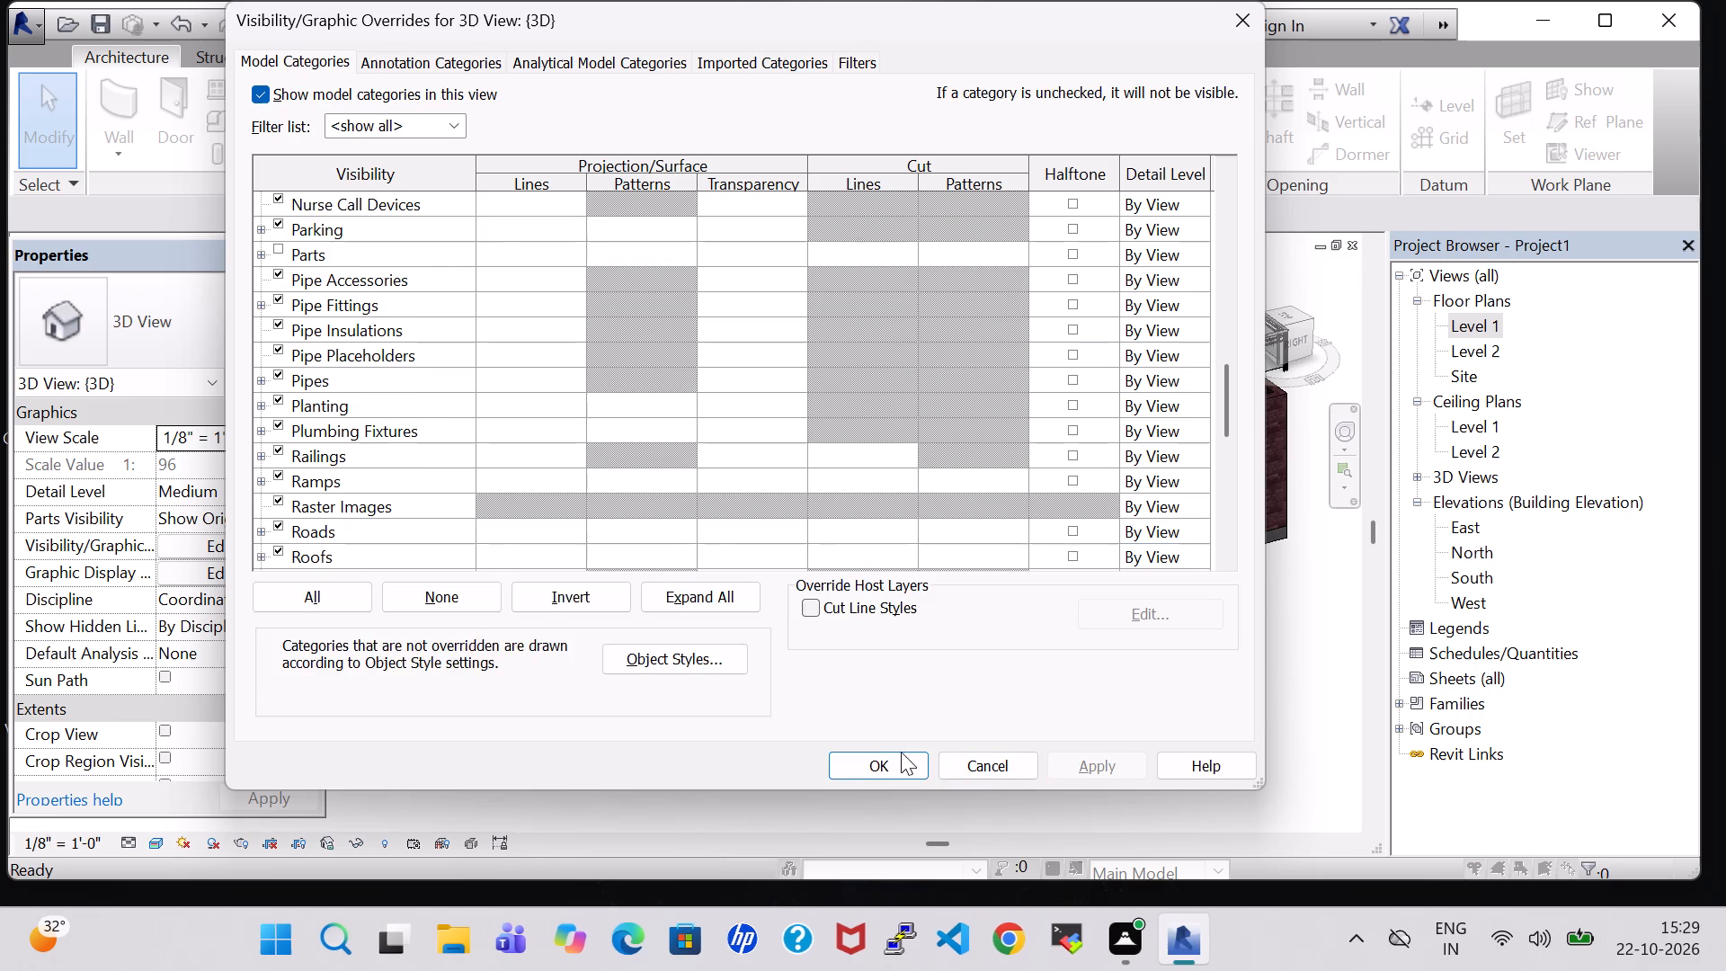
Examine the roofed house from the front, both sides and above in the 3D view, including the verandah and staircase.
{"action": "middle_click_drag", "start_coordinate": [886, 757], "coordinate": [1024, 758], "text": "shift"}
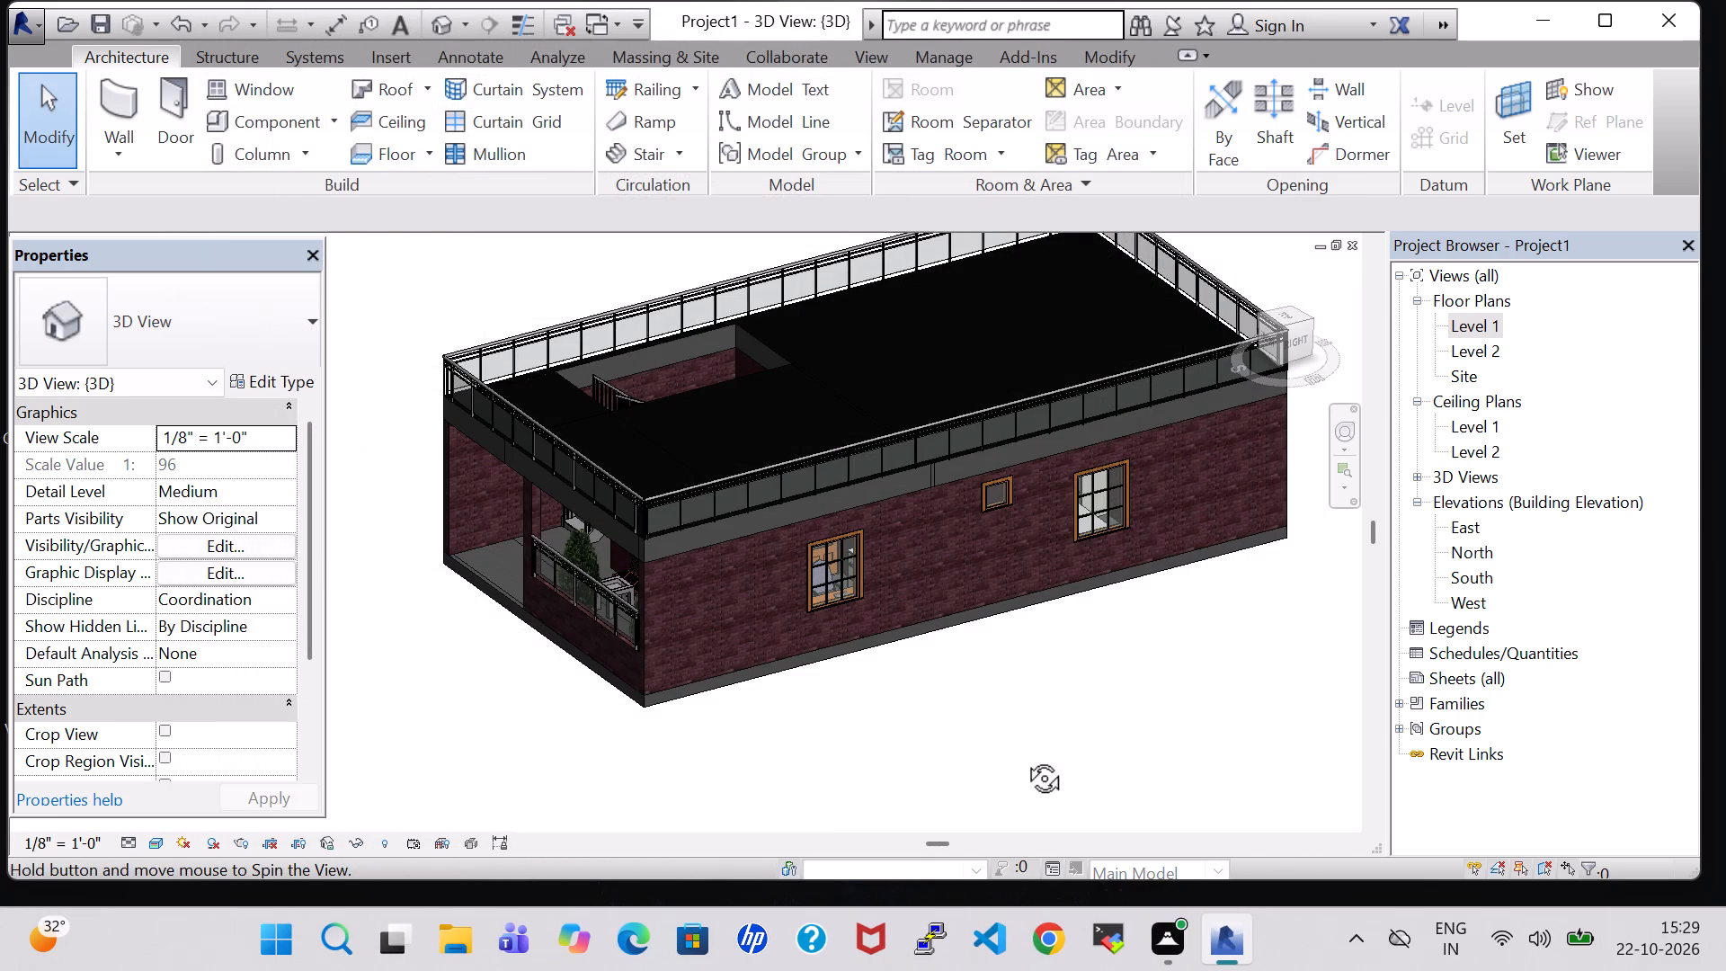
{"action": "middle_click_drag", "start_coordinate": [1024, 758], "coordinate": [1135, 734], "text": "shift"}
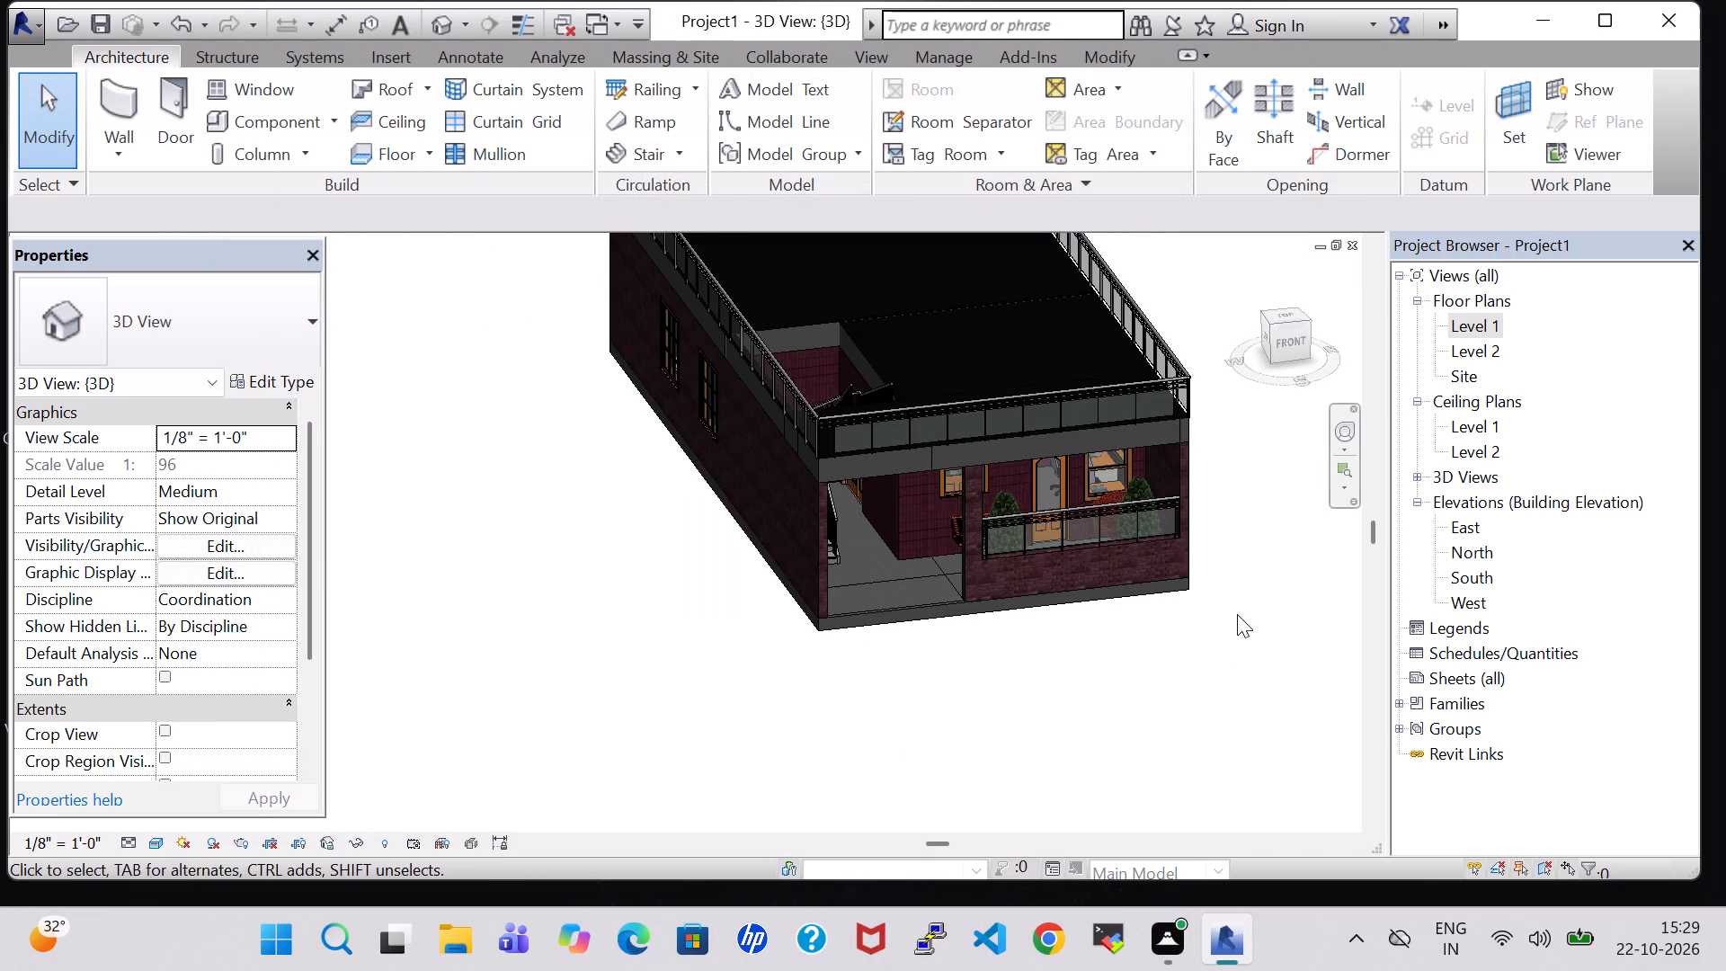
{"action": "middle_click_drag", "start_coordinate": [1138, 650], "coordinate": [968, 653], "text": "shift"}
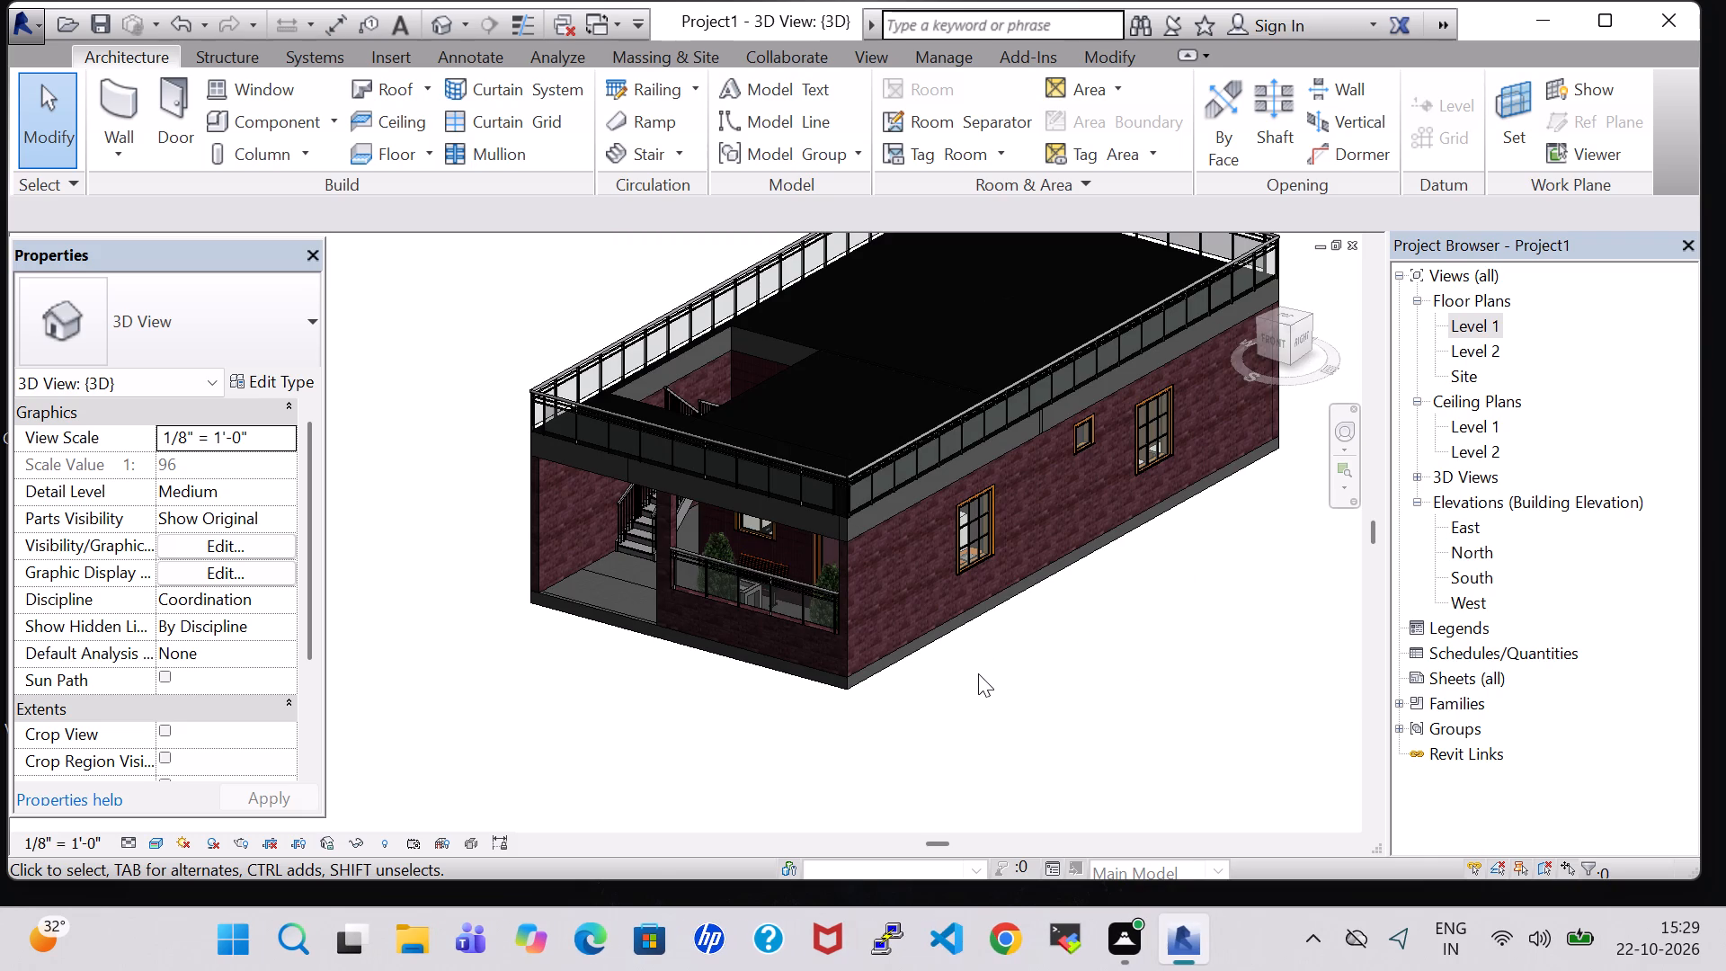
{"action": "middle_click_drag", "start_coordinate": [974, 699], "coordinate": [1041, 702], "text": "shift"}
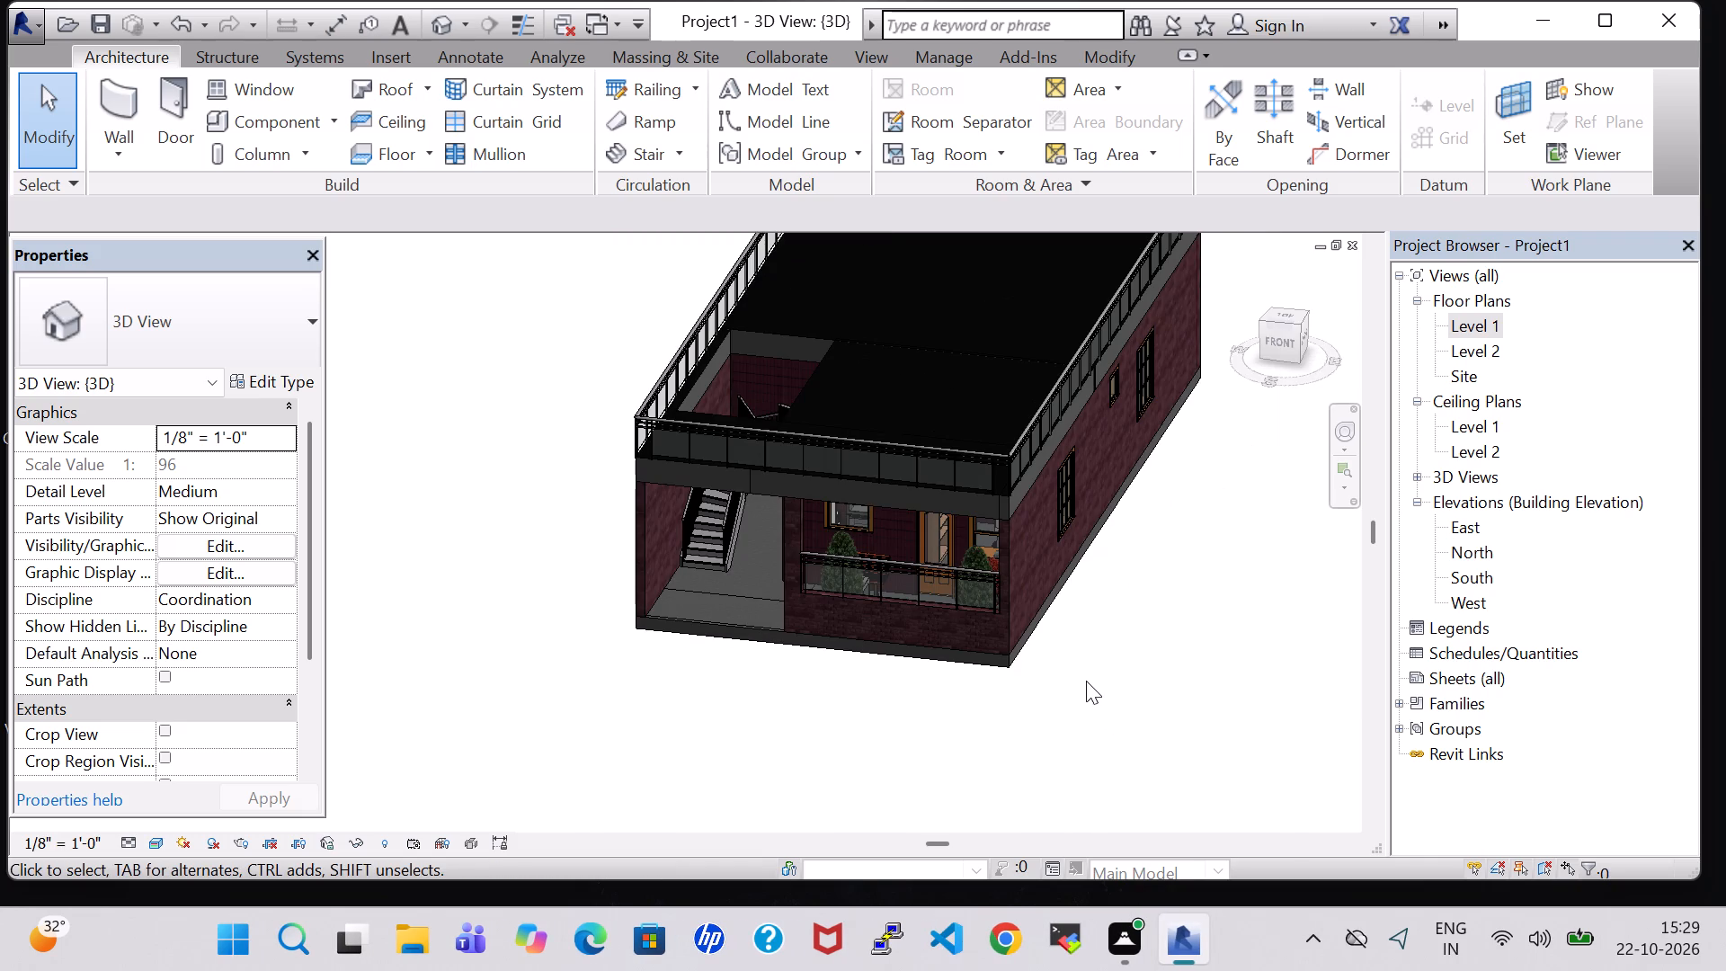
{"action": "middle_click_drag", "start_coordinate": [1092, 677], "coordinate": [1107, 636]}
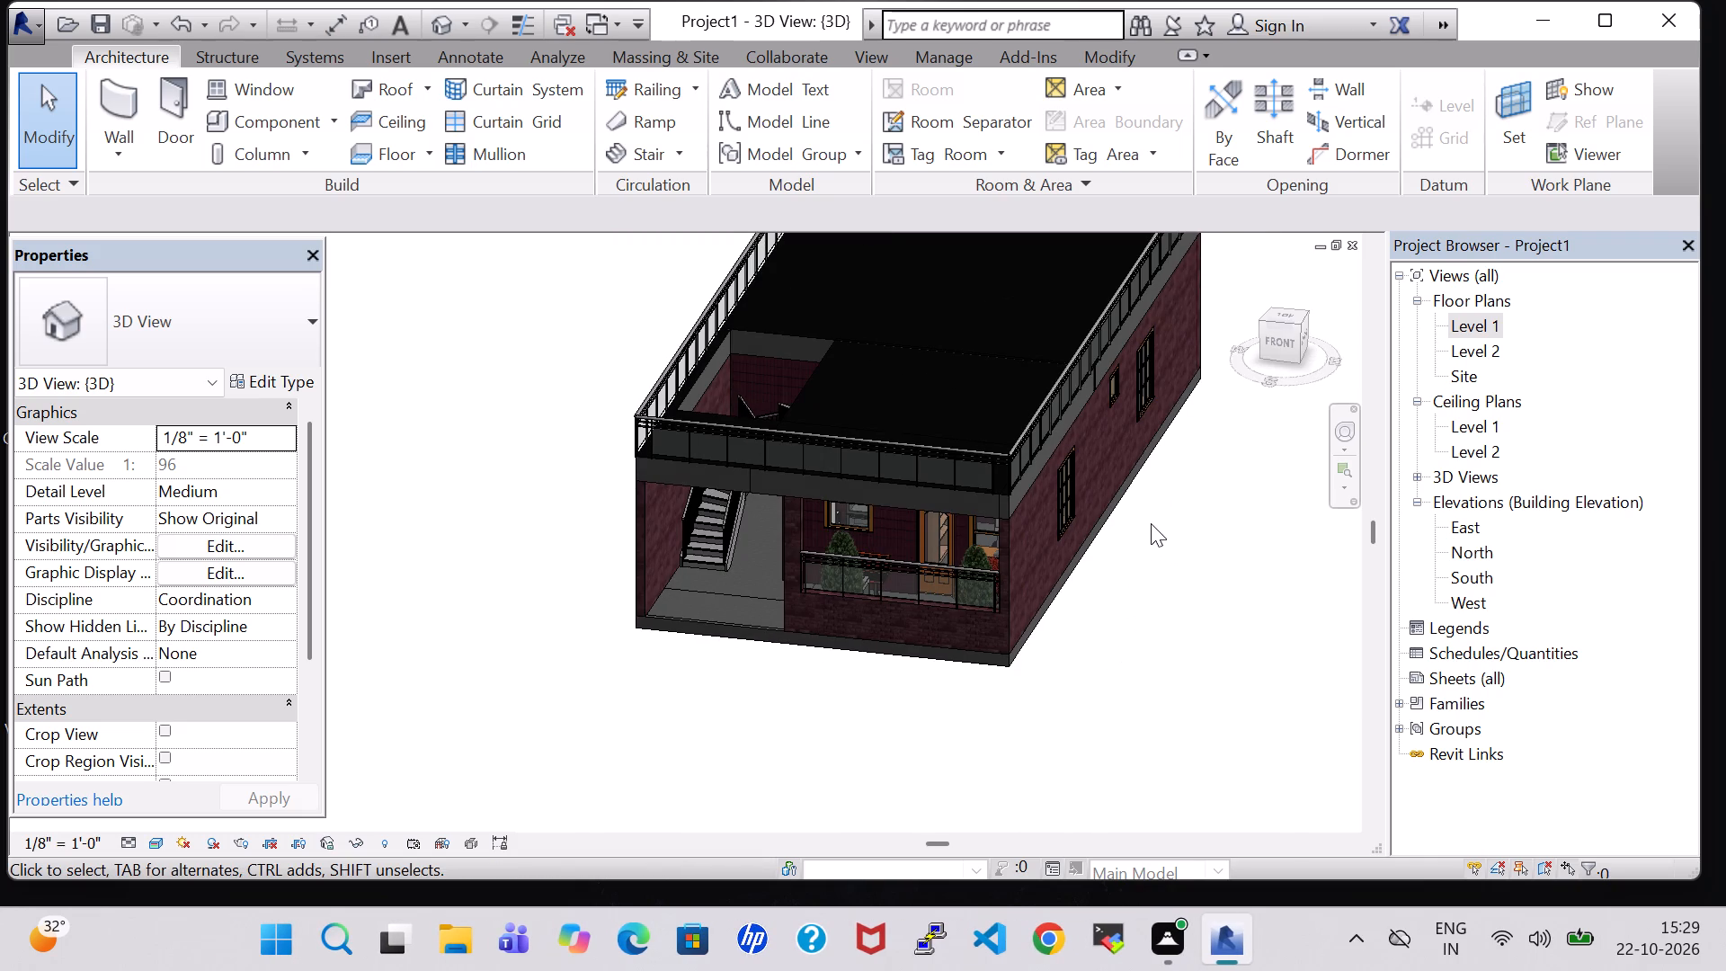
{"action": "middle_click_drag", "start_coordinate": [1002, 711], "coordinate": [1010, 828]}
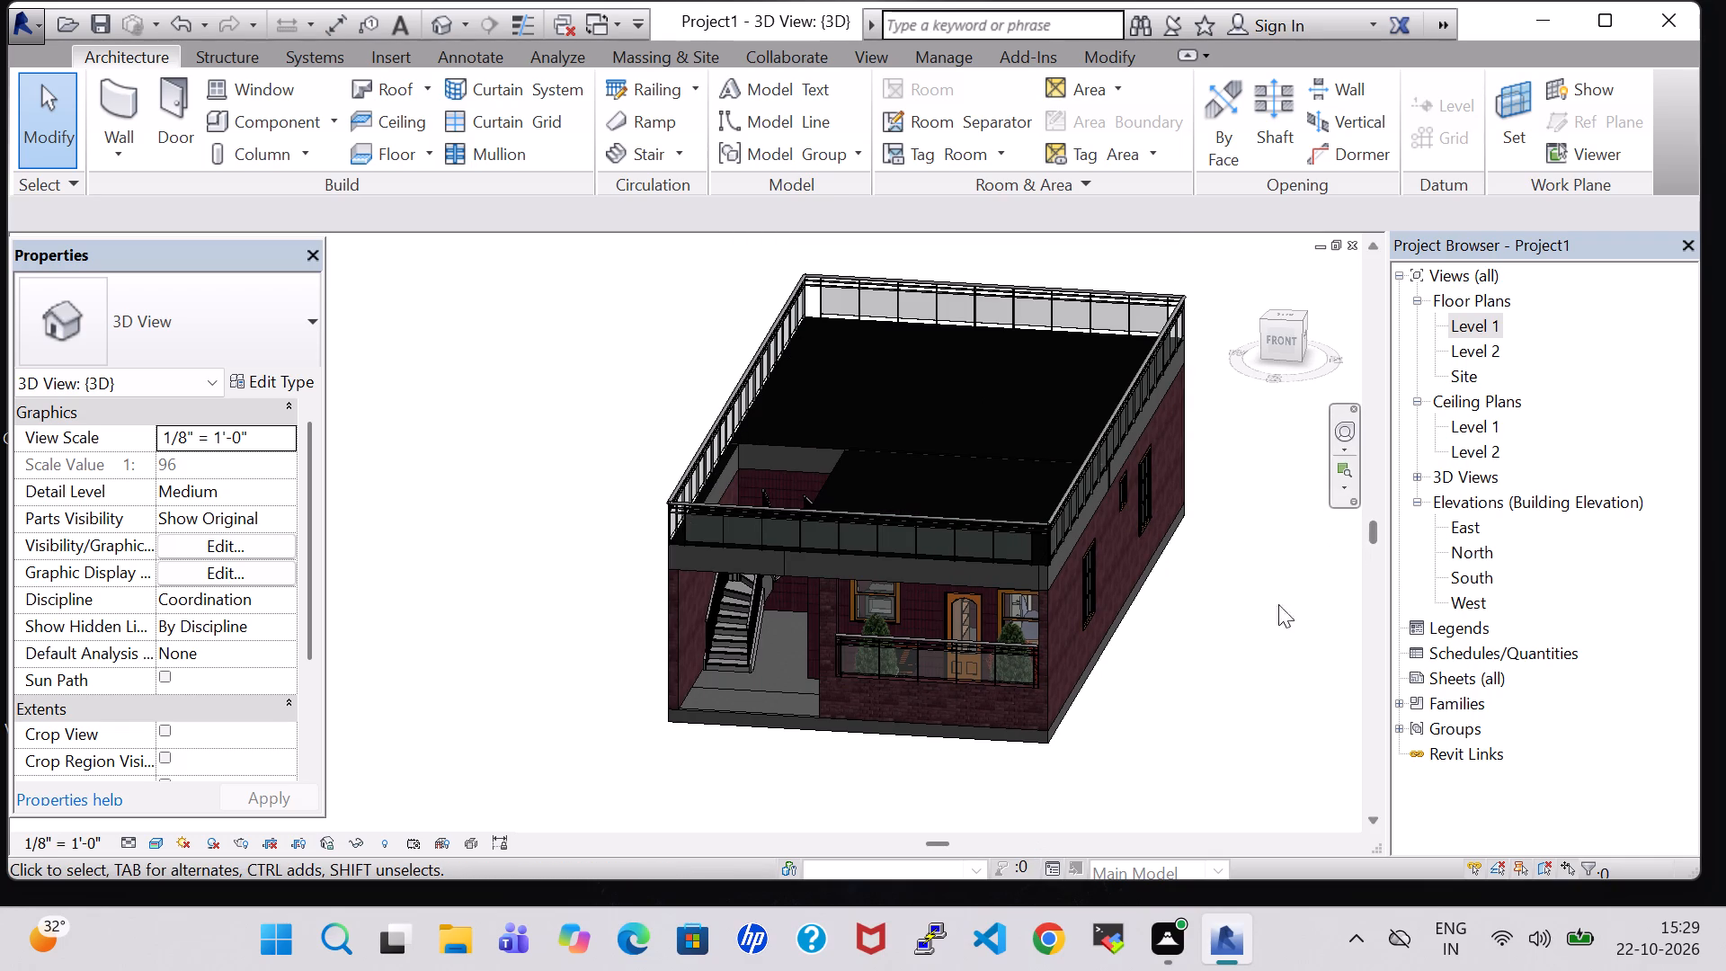
{"action": "left_click_drag", "start_coordinate": [939, 844], "coordinate": [959, 844]}
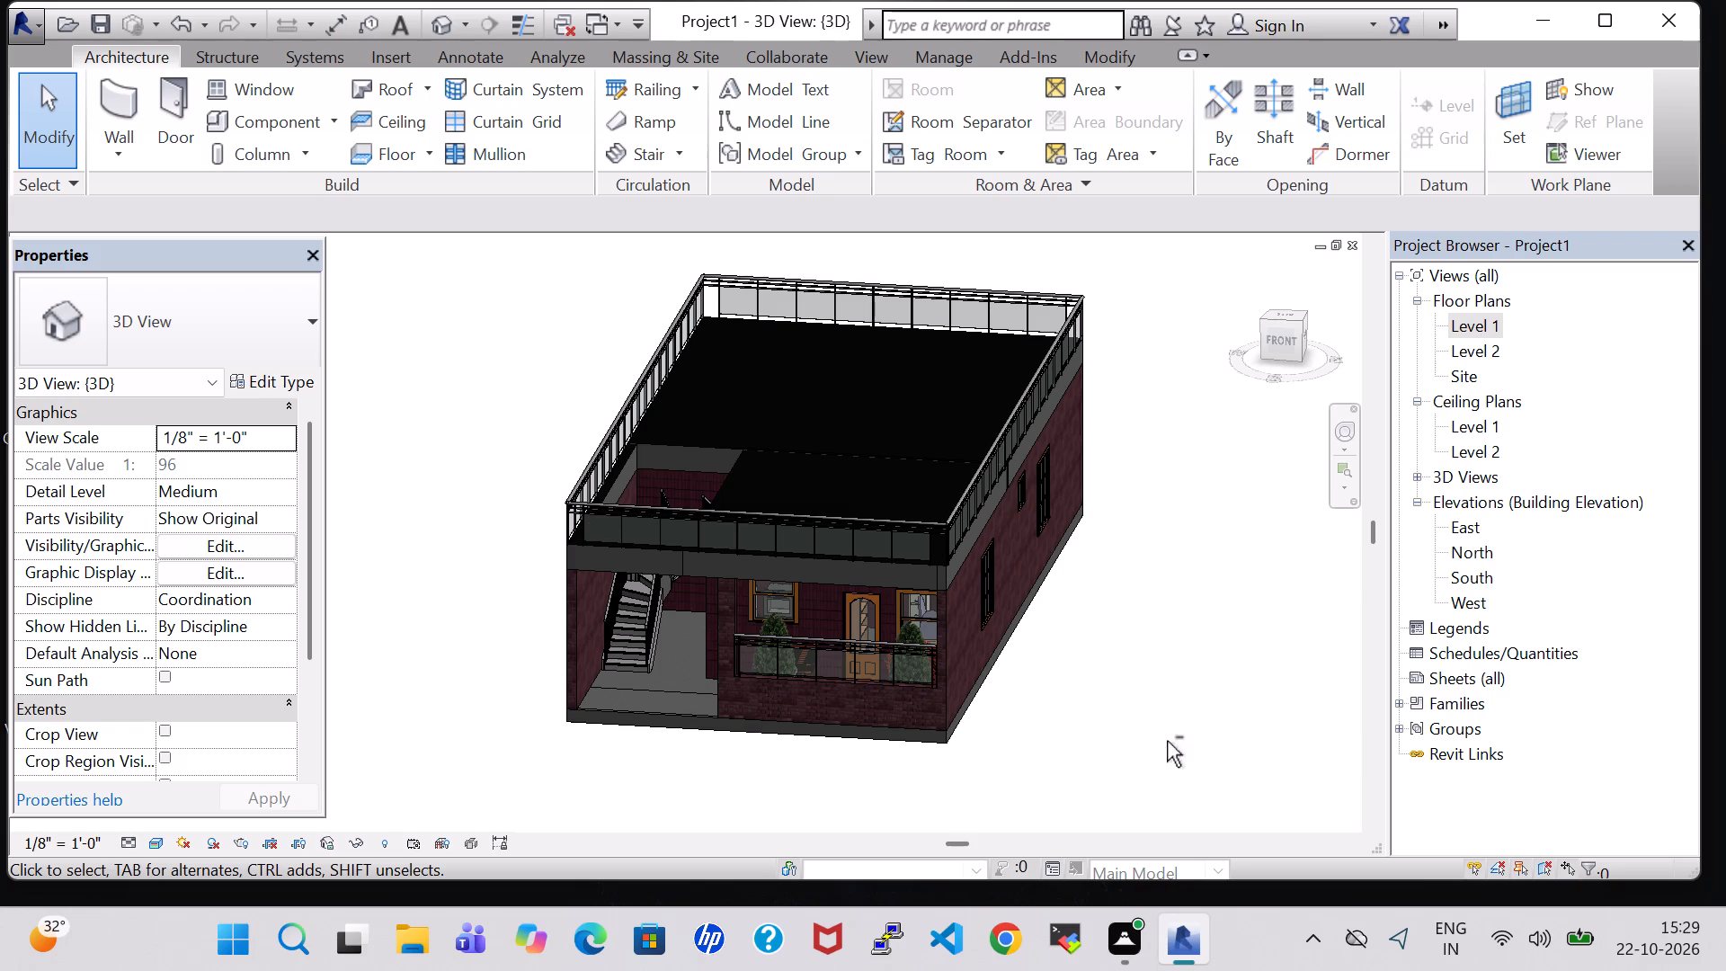
{"action": "middle_click_drag", "start_coordinate": [1167, 741], "coordinate": [1227, 741], "text": "shift"}
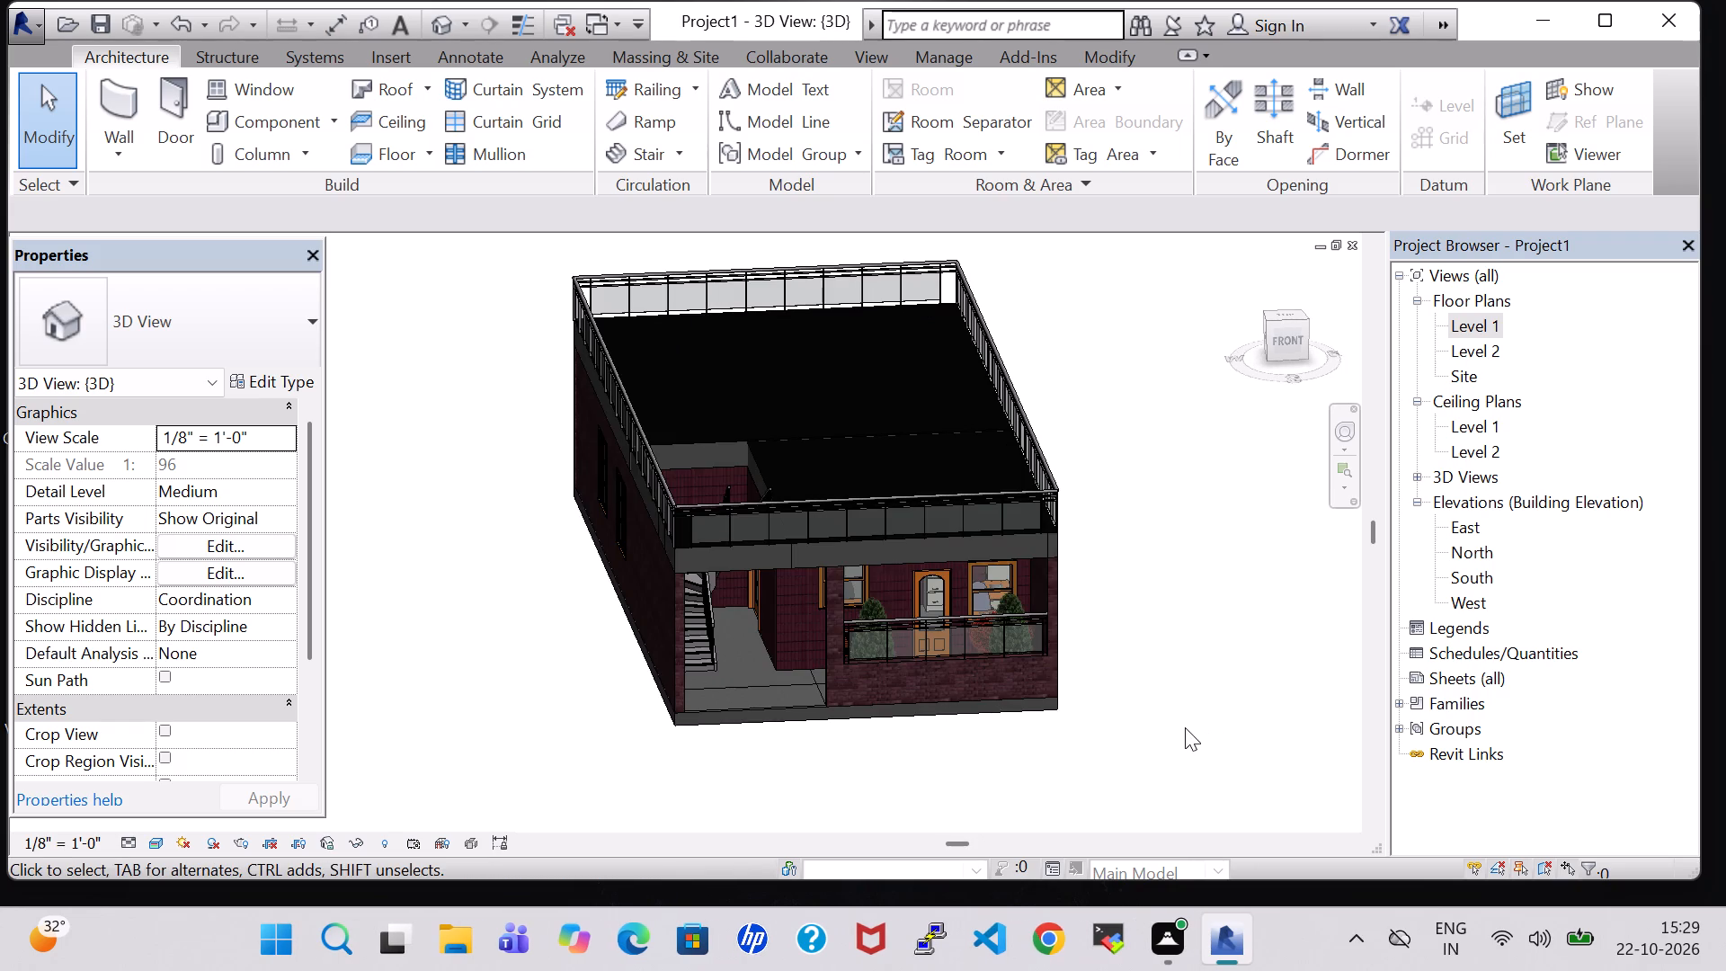
{"action": "middle_click_drag", "start_coordinate": [1169, 694], "coordinate": [1077, 572], "text": "shift"}
{"action": "scroll", "coordinate": [1076, 563], "scroll_direction": "up", "scroll_amount": 1}
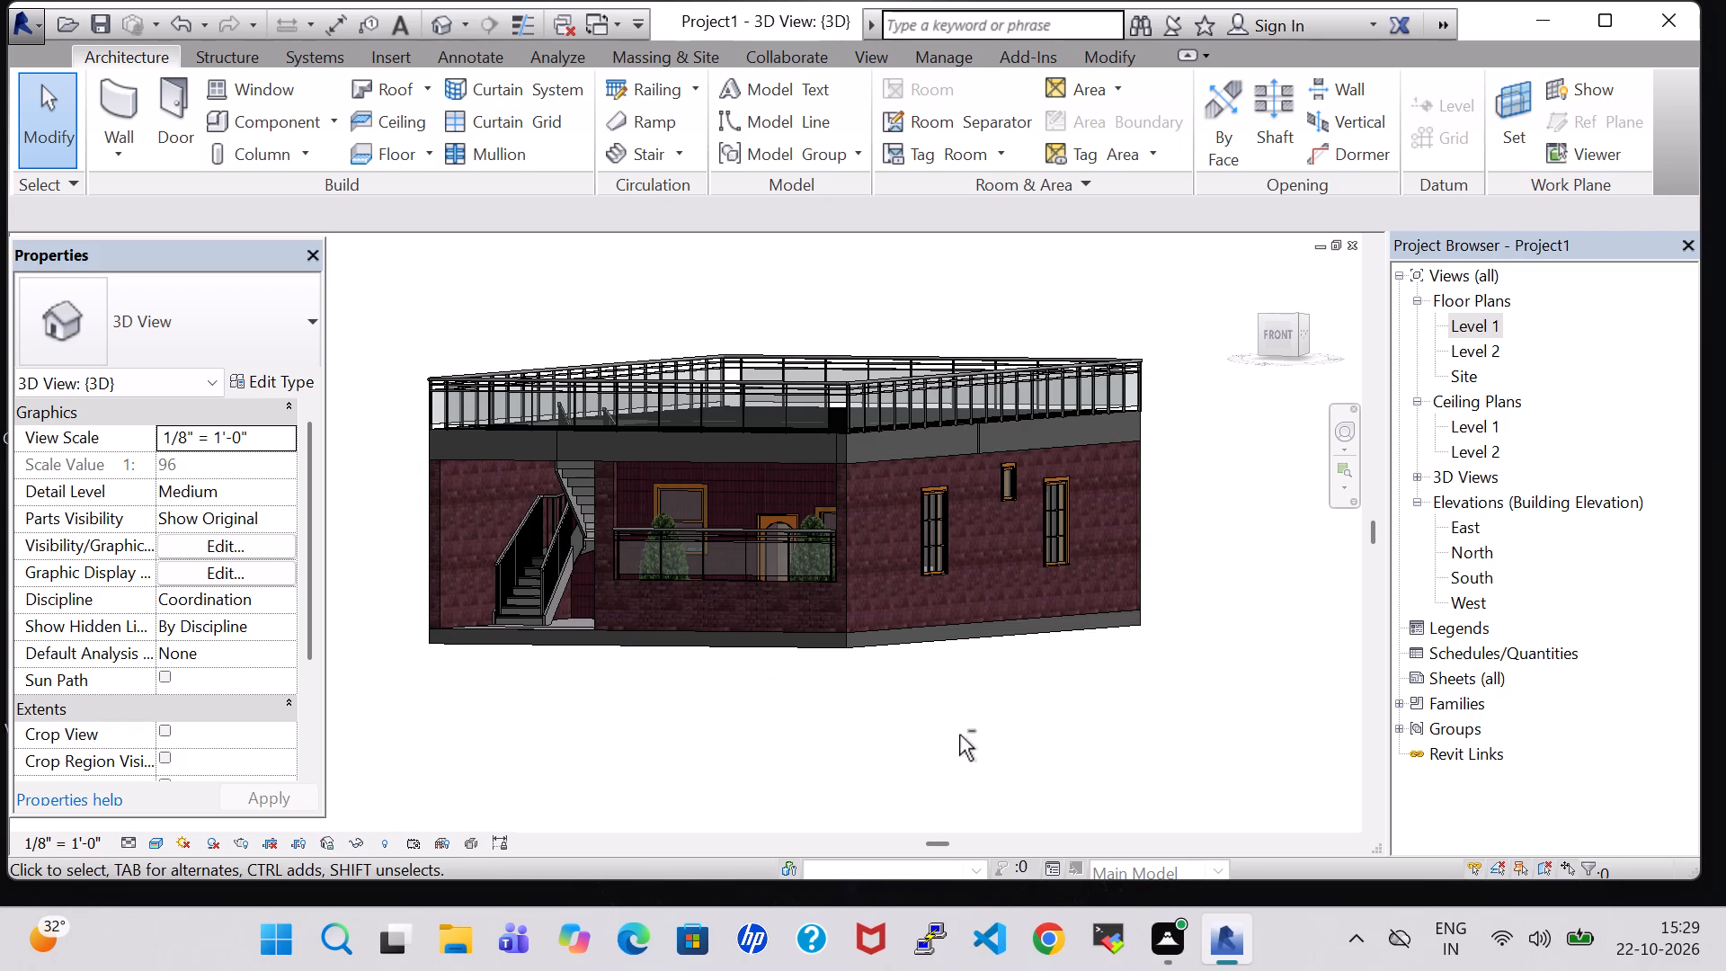
{"action": "middle_click", "coordinate": [959, 735], "text": "shift"}
{"action": "middle_click", "coordinate": [1002, 741], "text": "shift"}
{"action": "middle_click", "coordinate": [1020, 741], "text": "shift"}
{"action": "middle_click_drag", "start_coordinate": [1040, 727], "coordinate": [1055, 727], "text": "shift"}
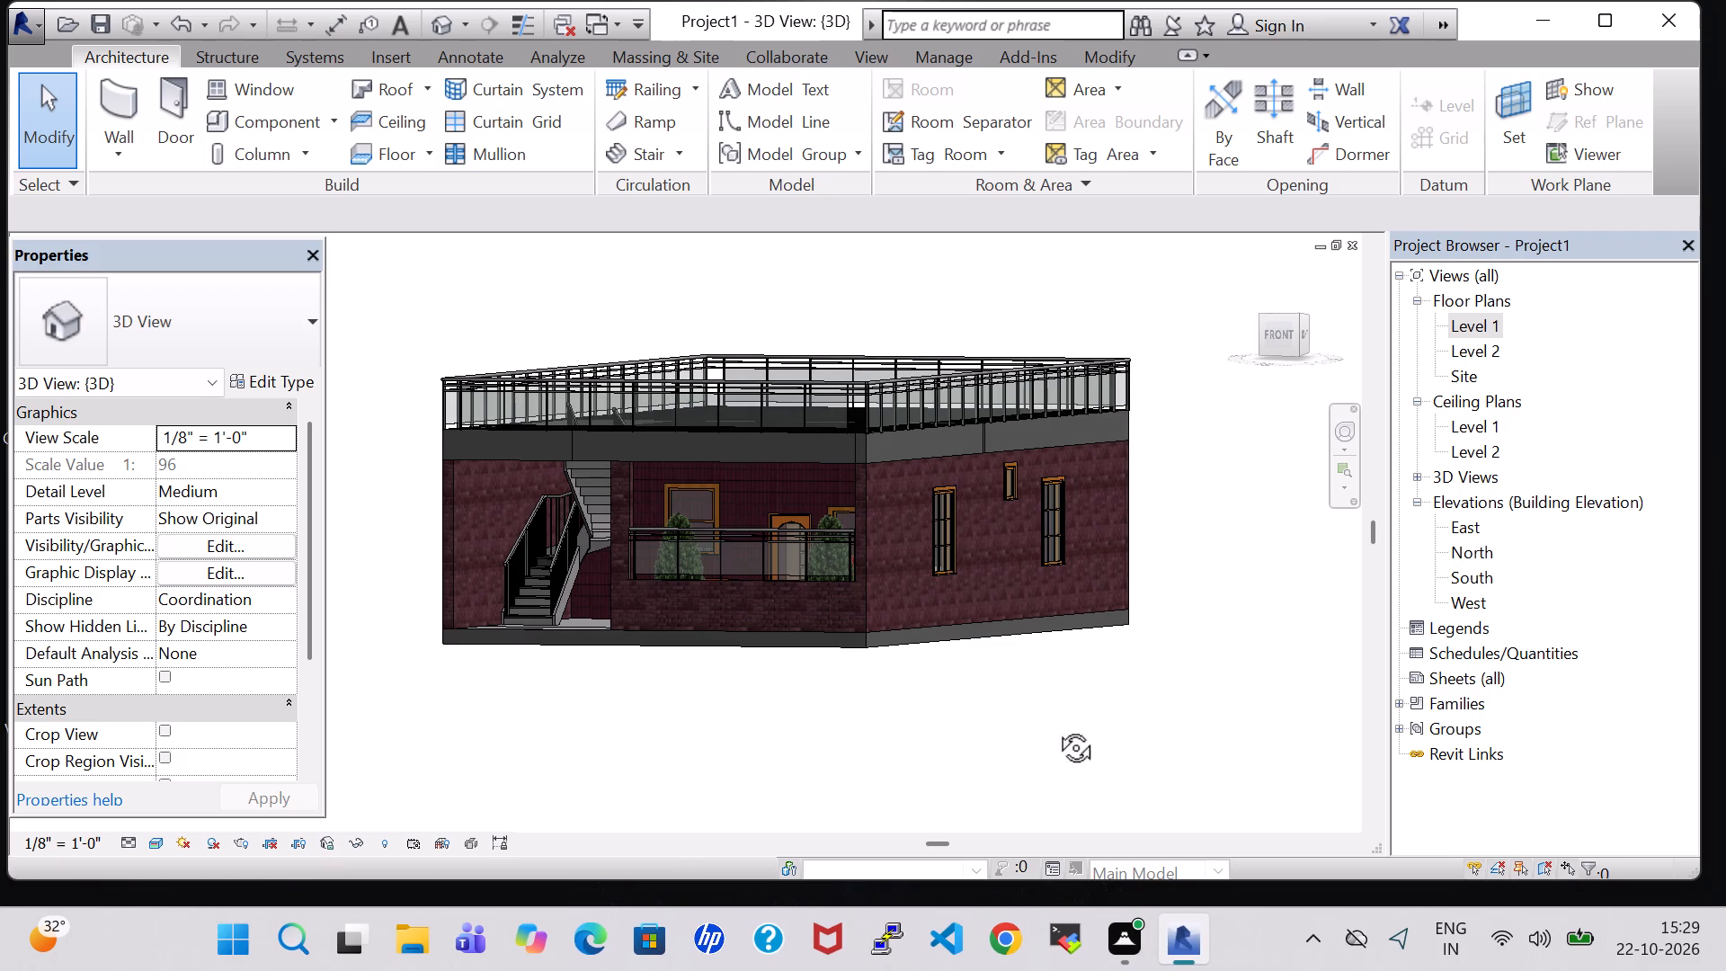
{"action": "middle_click_drag", "start_coordinate": [1055, 727], "coordinate": [1108, 727], "text": "shift"}
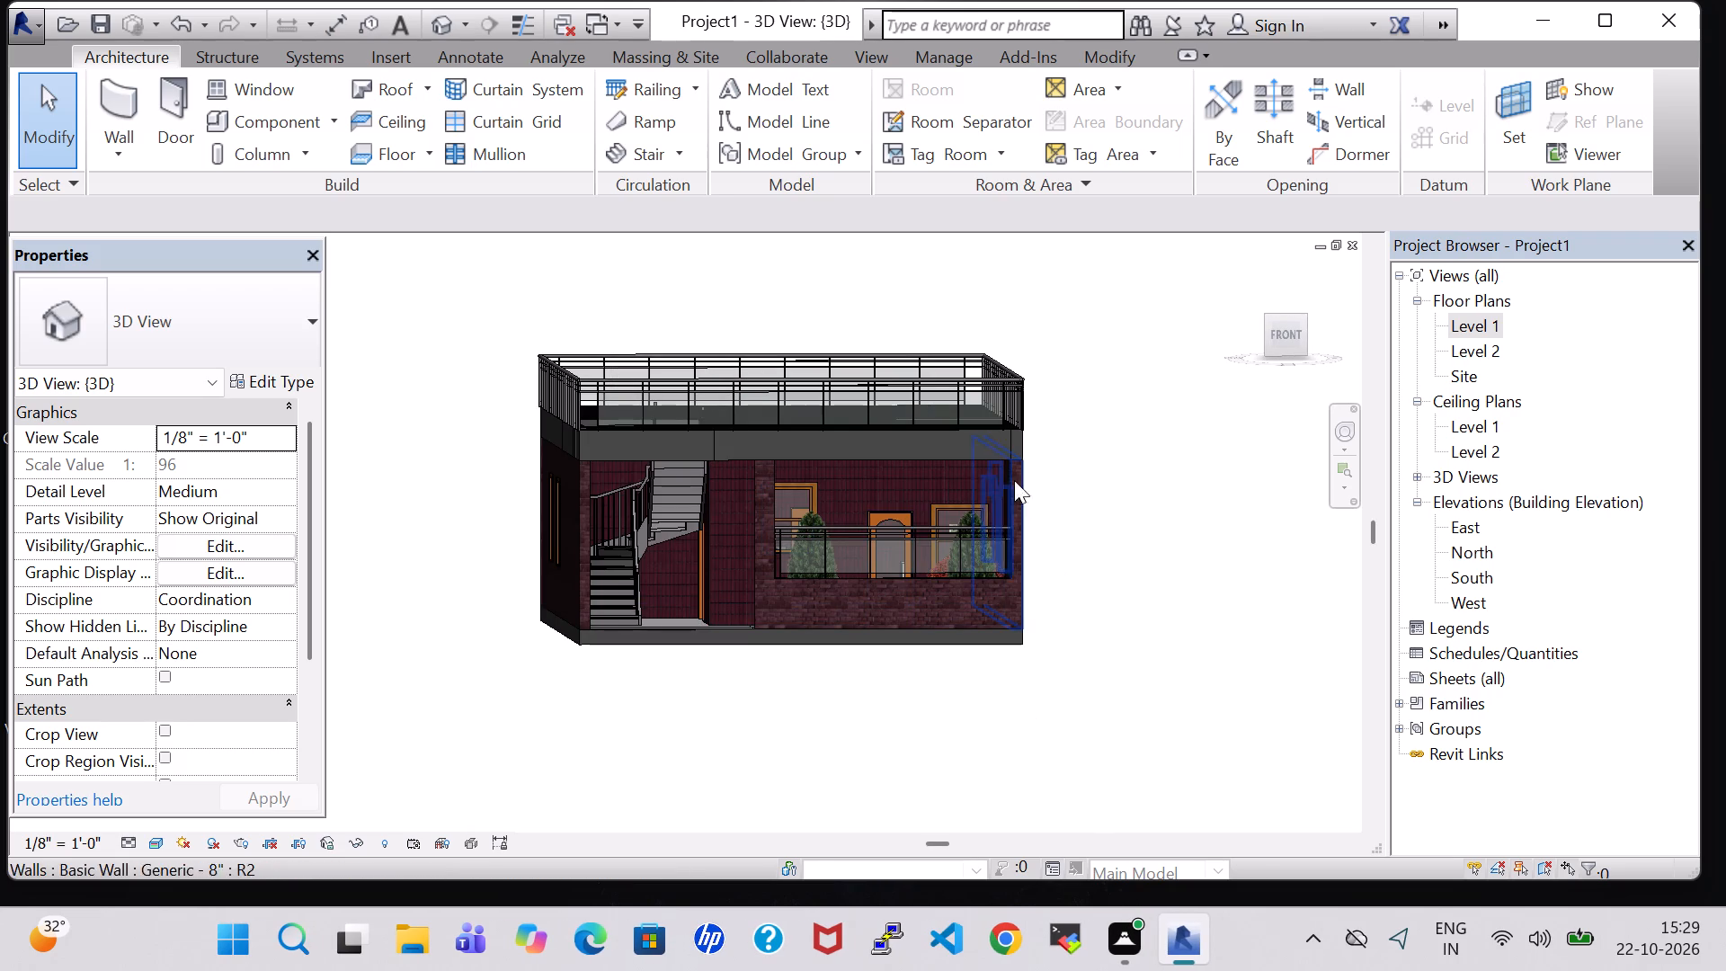
{"action": "middle_click_drag", "start_coordinate": [1081, 478], "coordinate": [1056, 555], "text": "shift"}
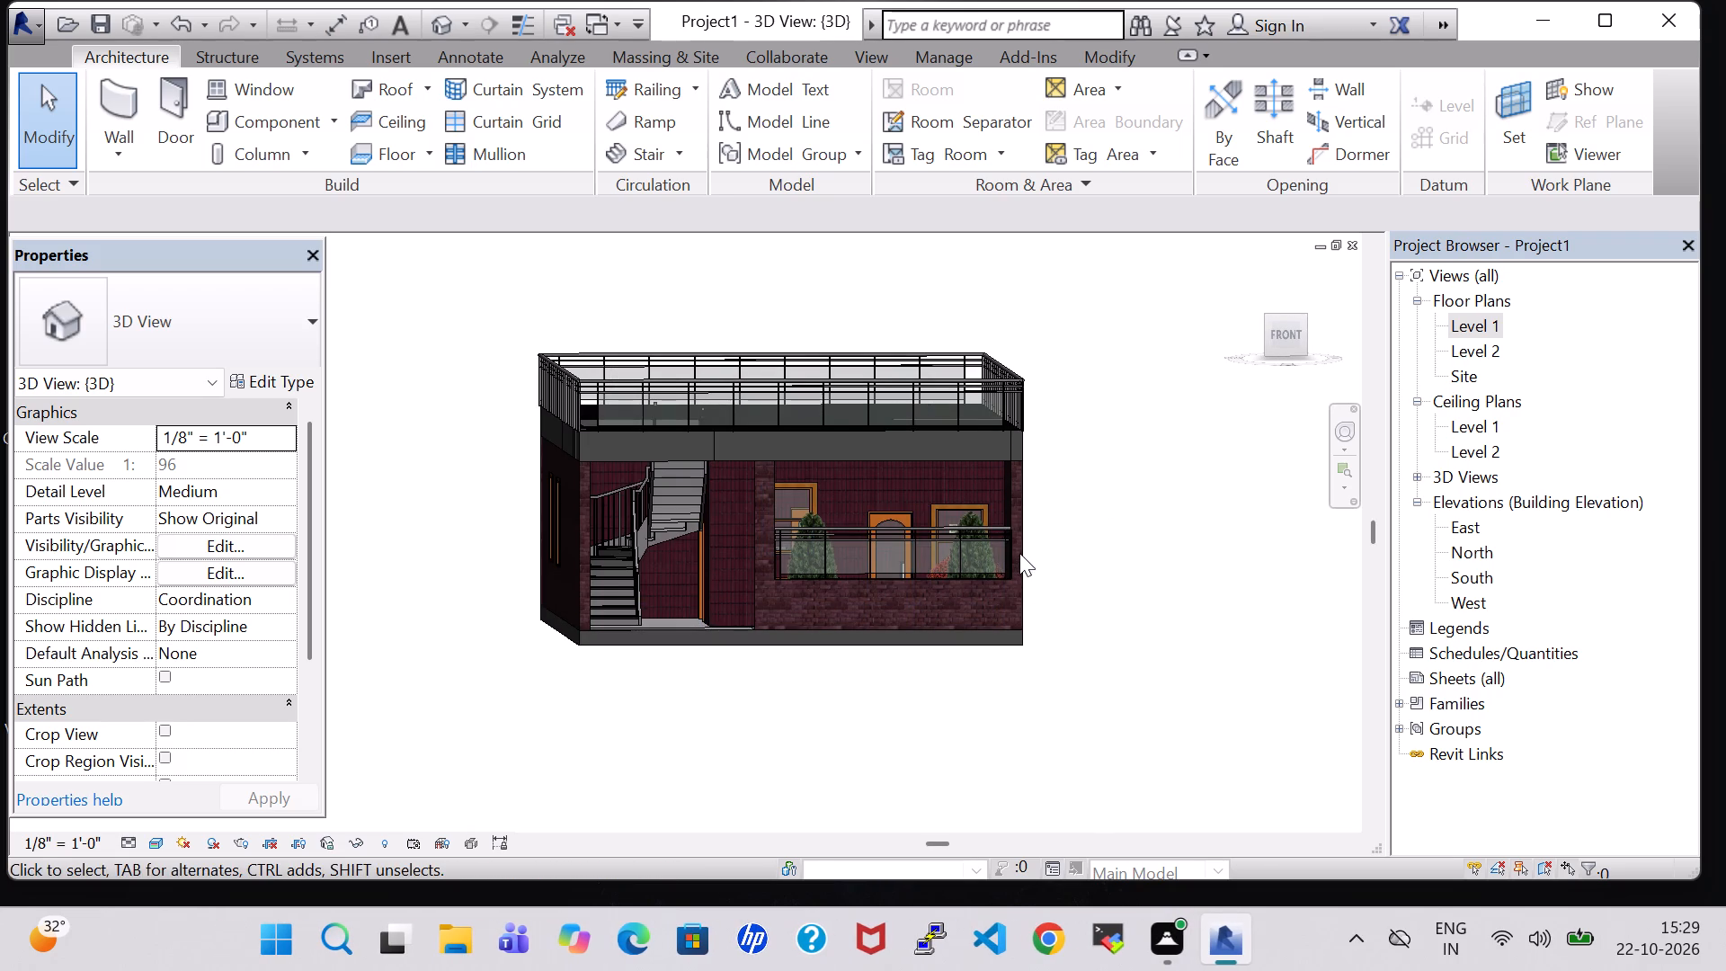
{"action": "middle_click_drag", "start_coordinate": [1096, 621], "coordinate": [1100, 593], "text": "shift"}
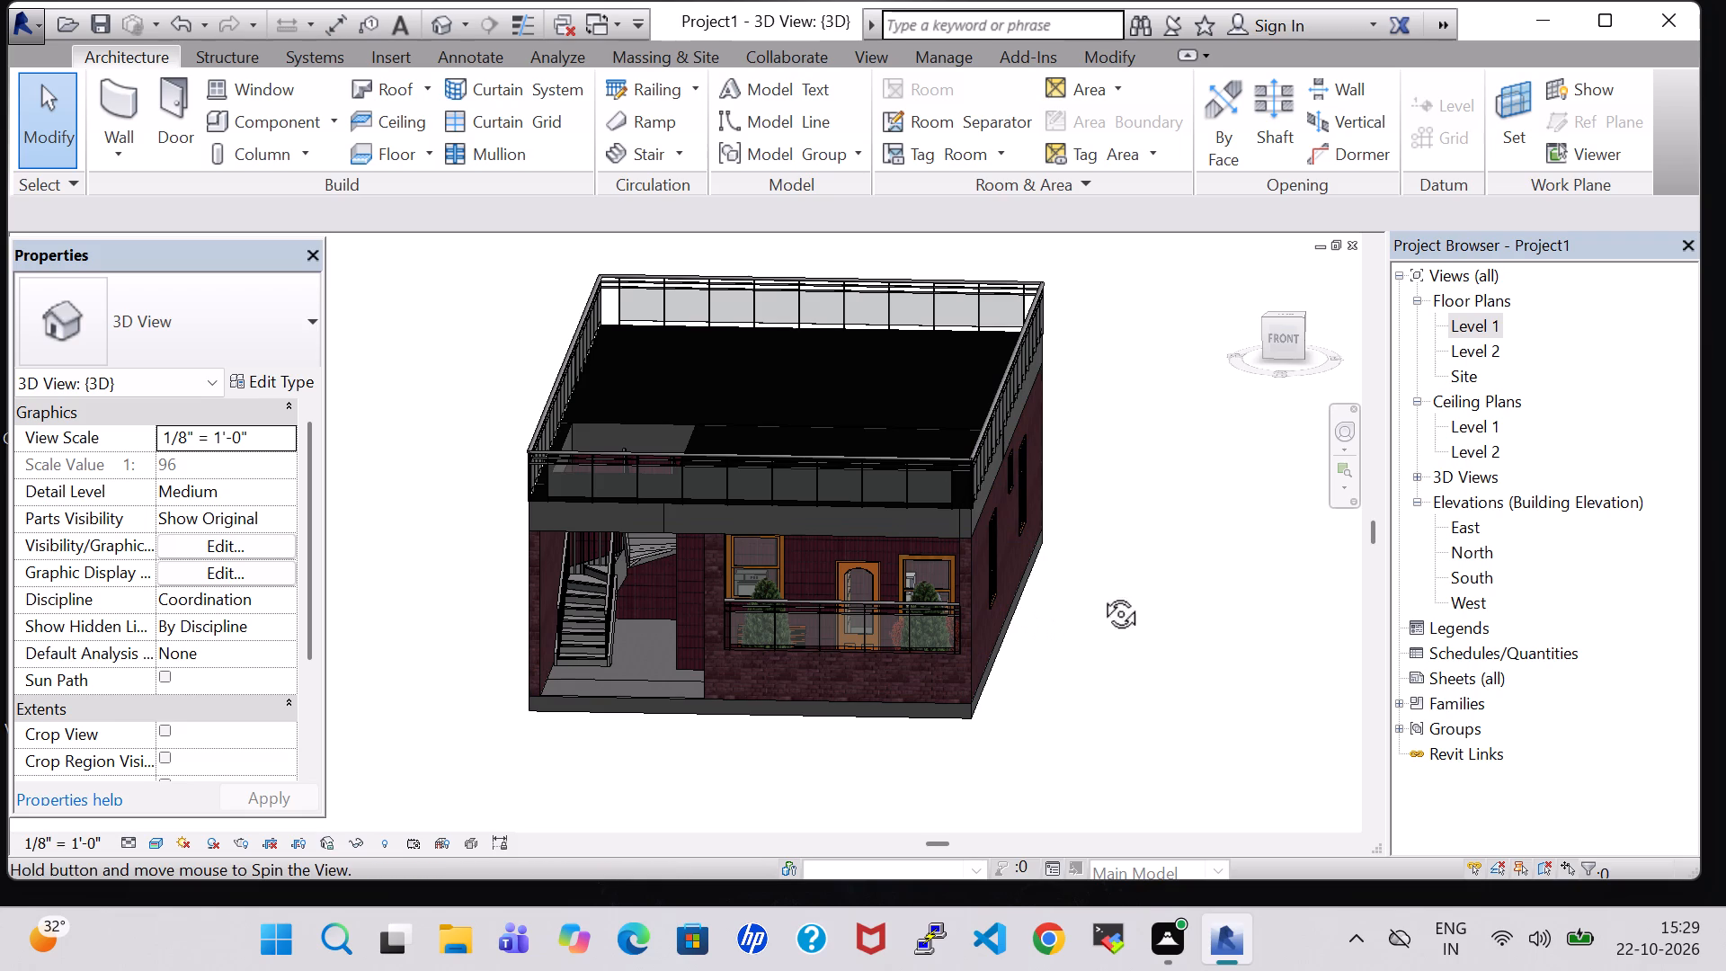
{"action": "middle_click_drag", "start_coordinate": [1100, 593], "coordinate": [1111, 547], "text": "shift"}
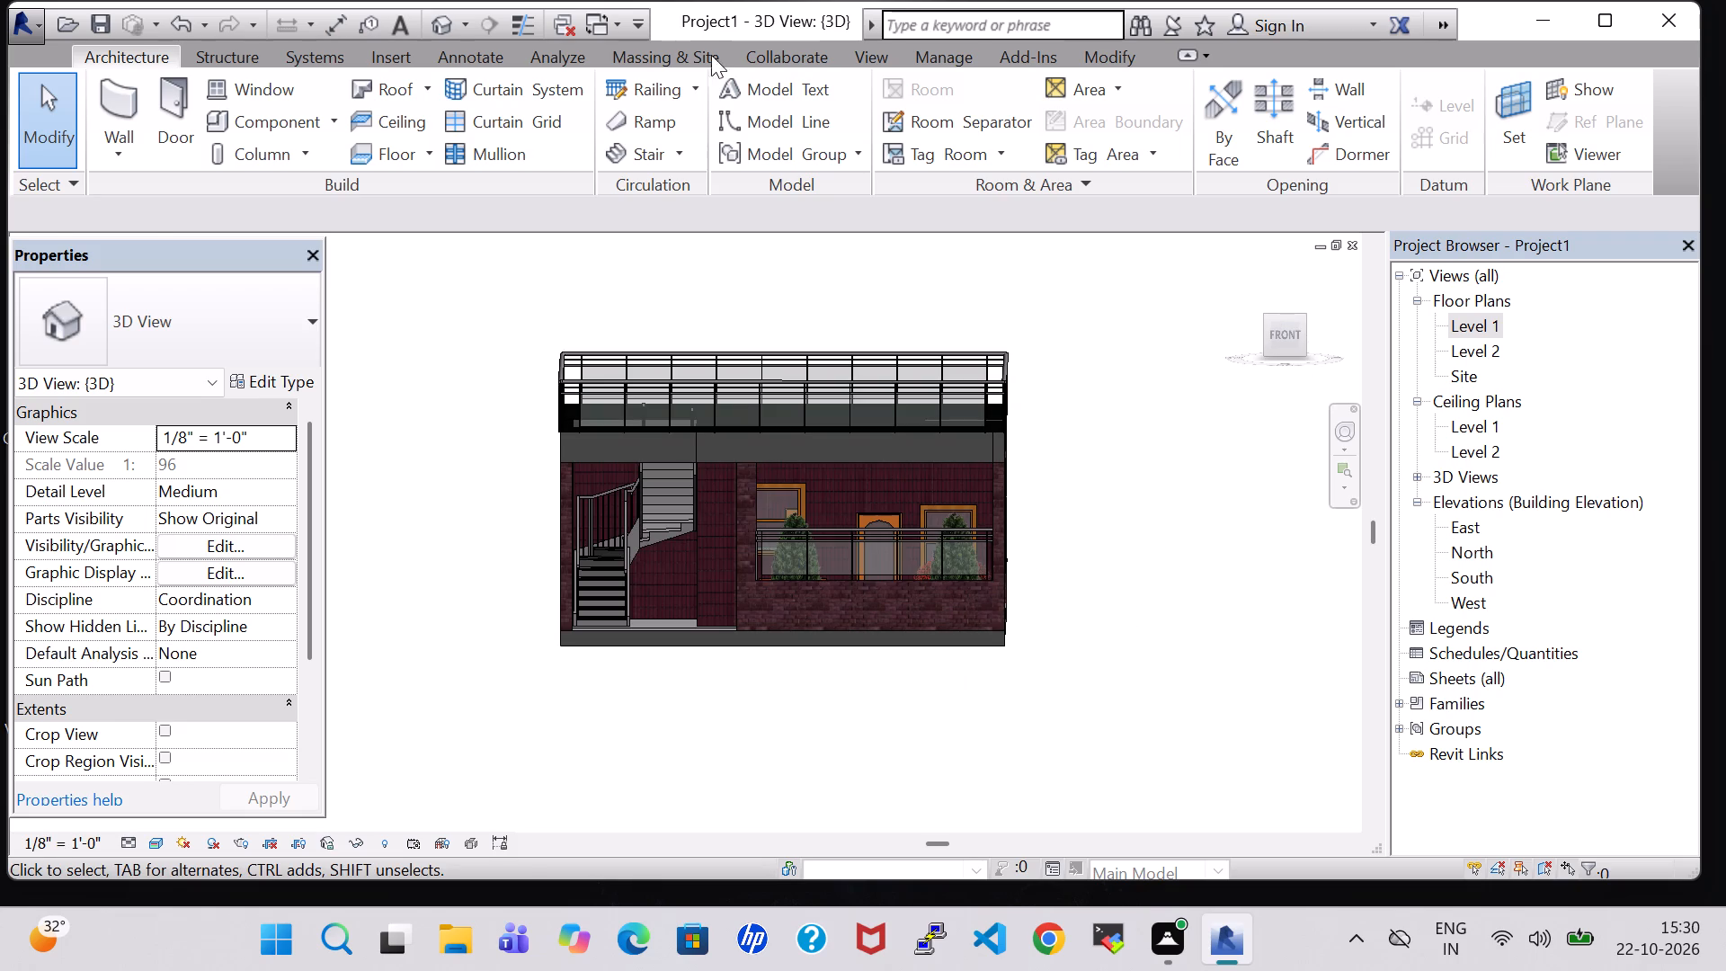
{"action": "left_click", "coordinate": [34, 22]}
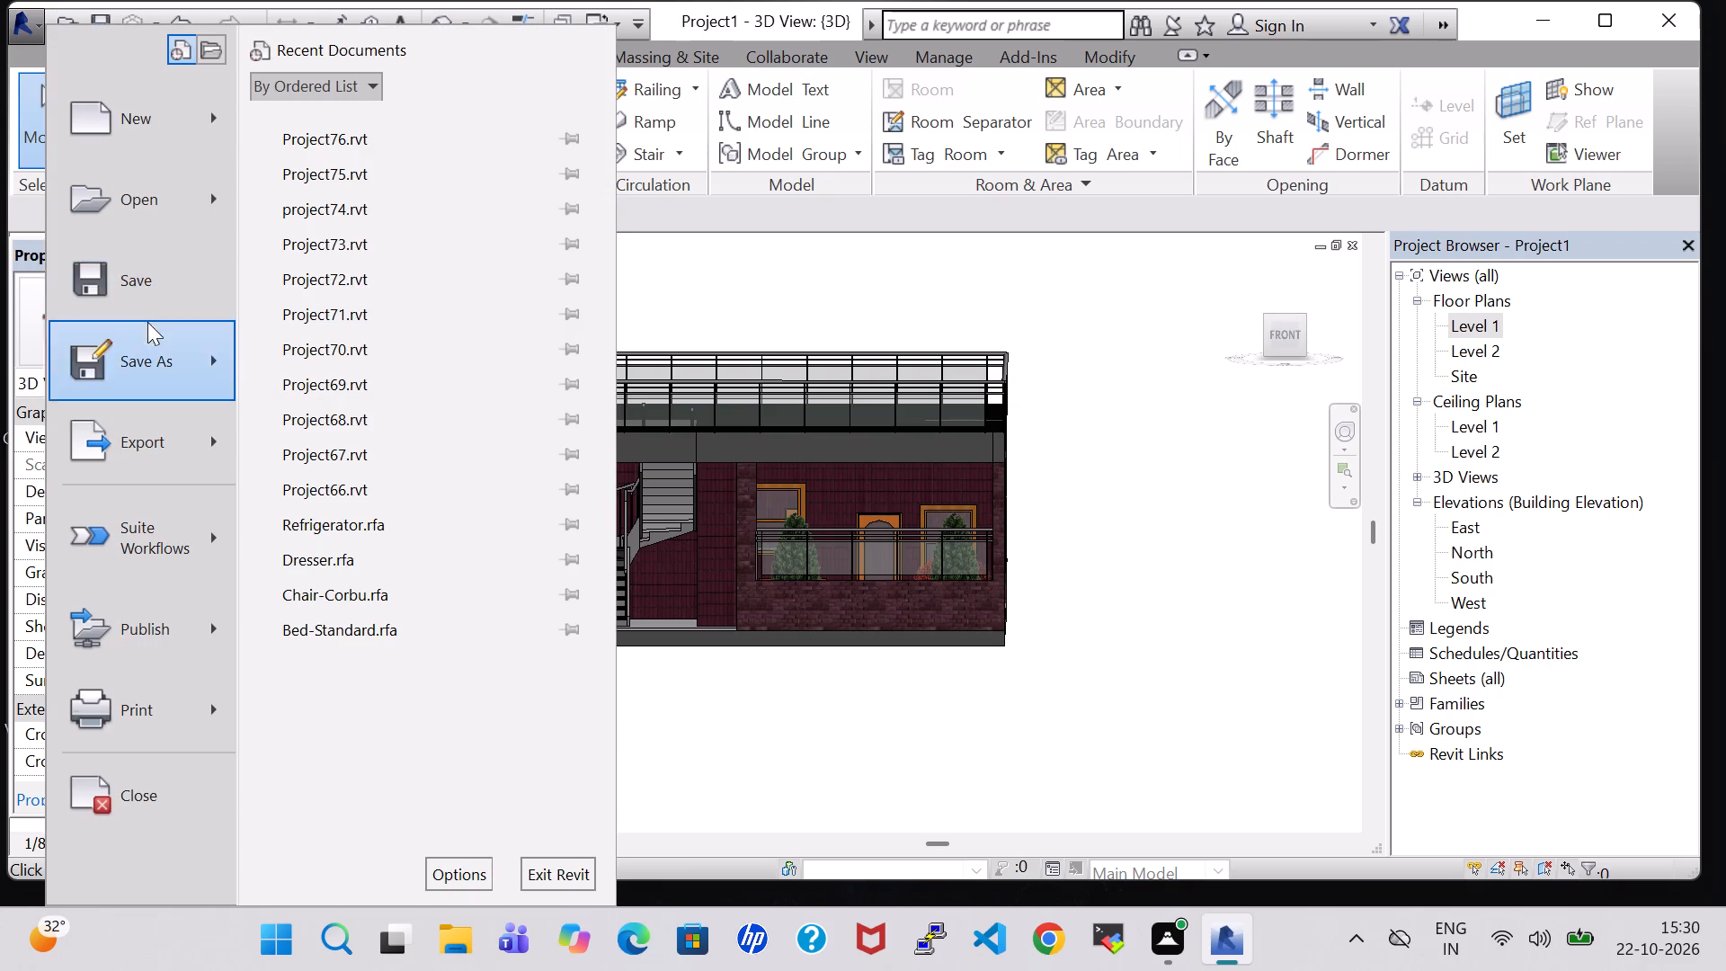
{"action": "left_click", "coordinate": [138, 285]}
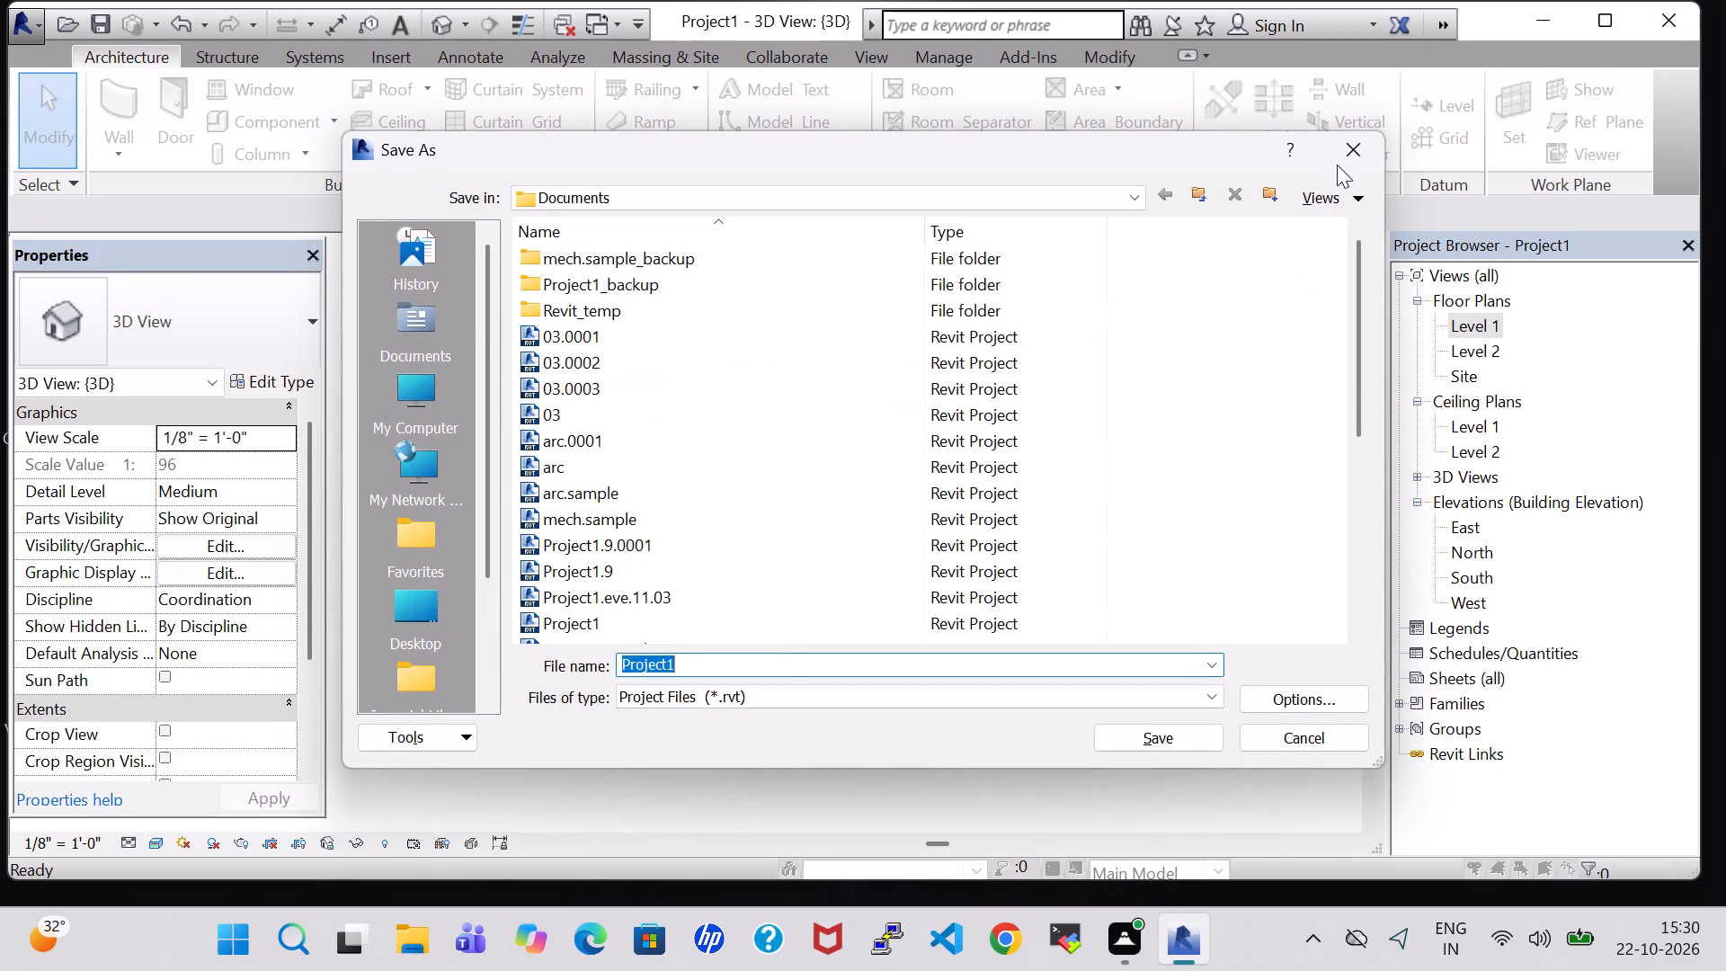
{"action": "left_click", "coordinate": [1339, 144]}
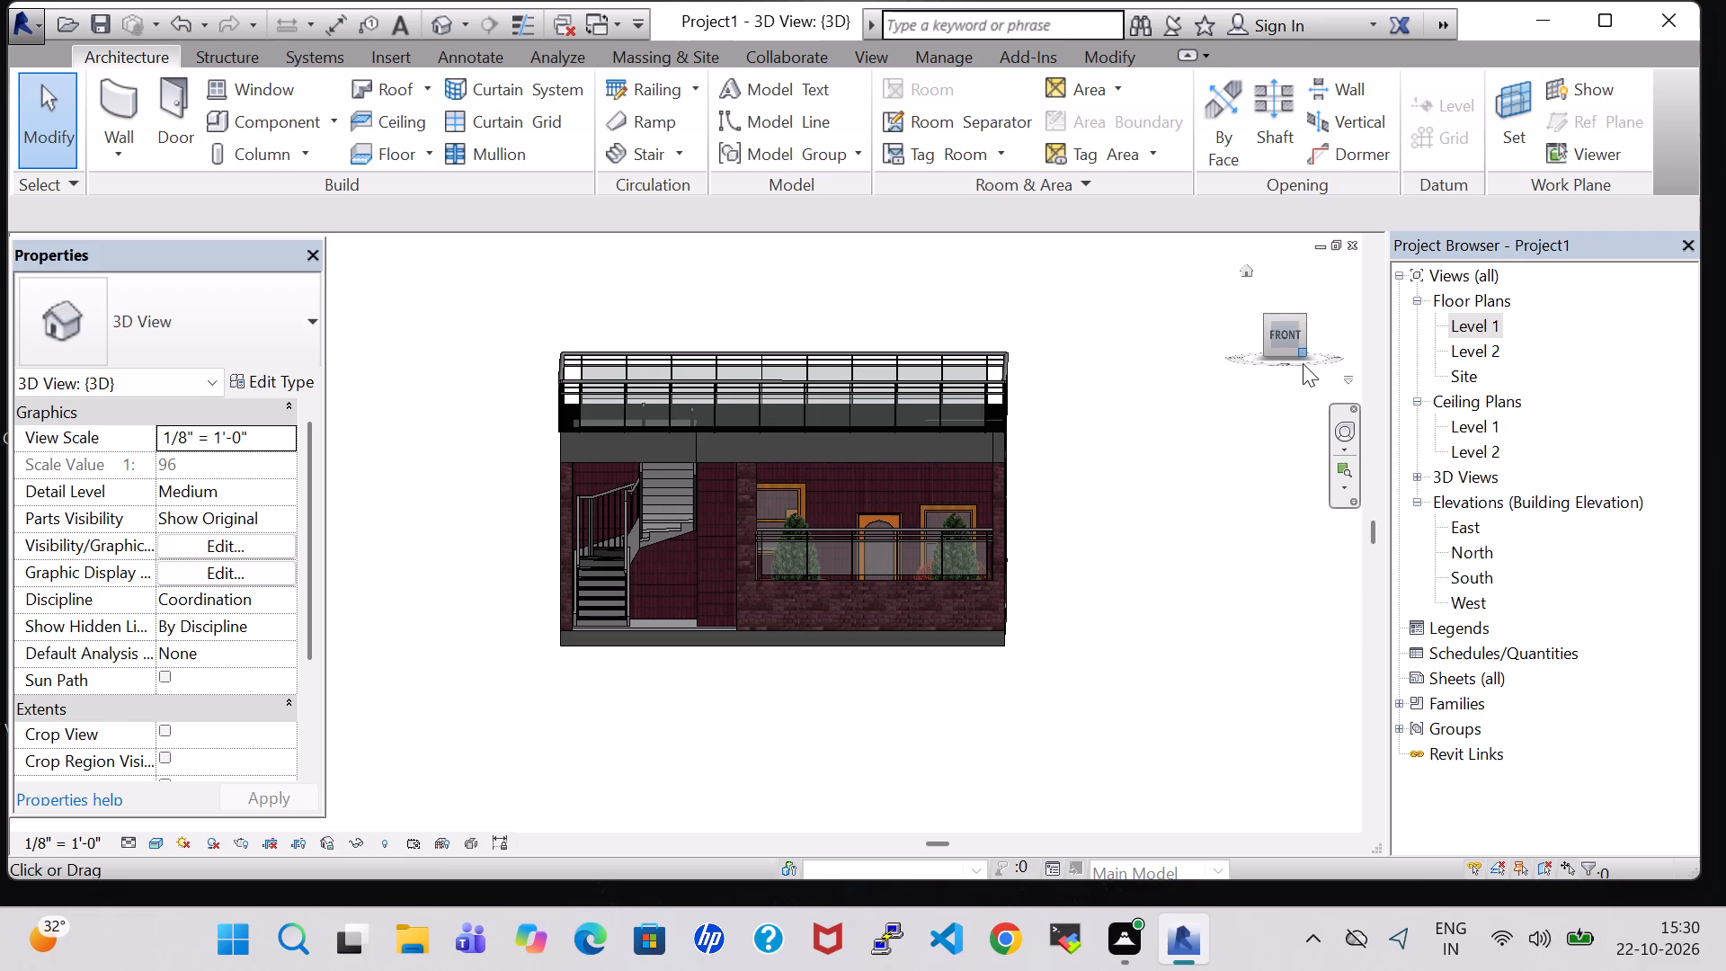
Review the Level 1 floor plan and return to the 3D view to examine the house front and side.
{"action": "double_click", "coordinate": [1471, 322]}
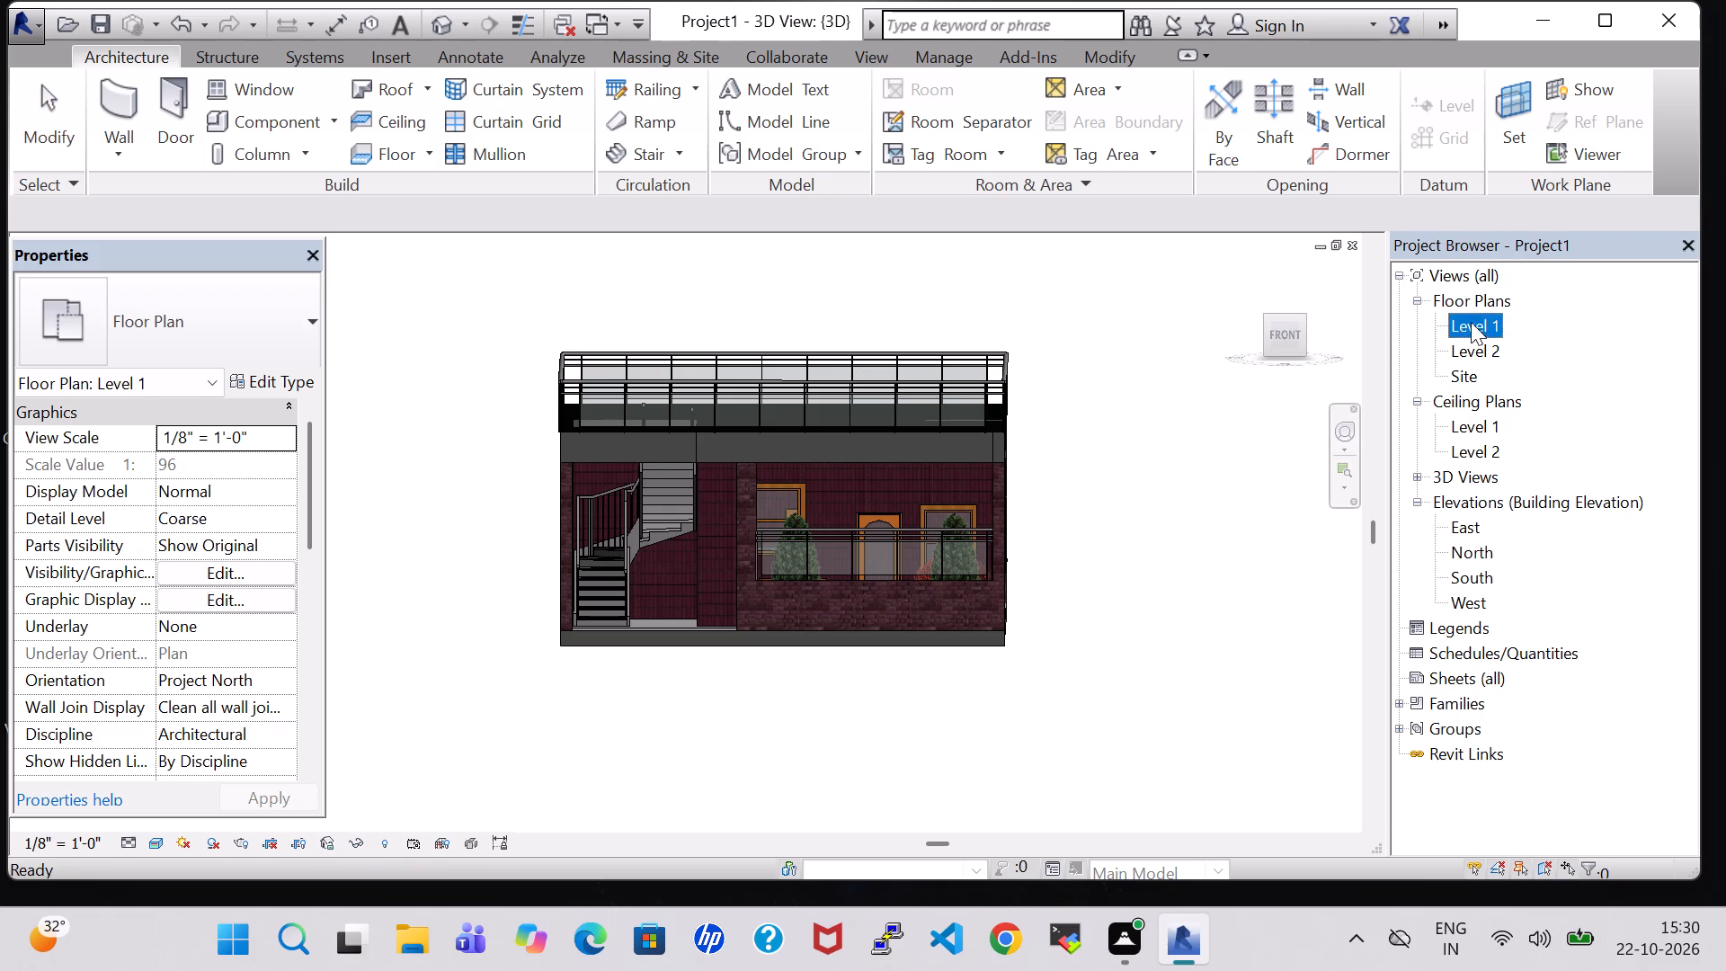
{"action": "scroll", "coordinate": [1330, 492], "scroll_direction": "down", "scroll_amount": 2}
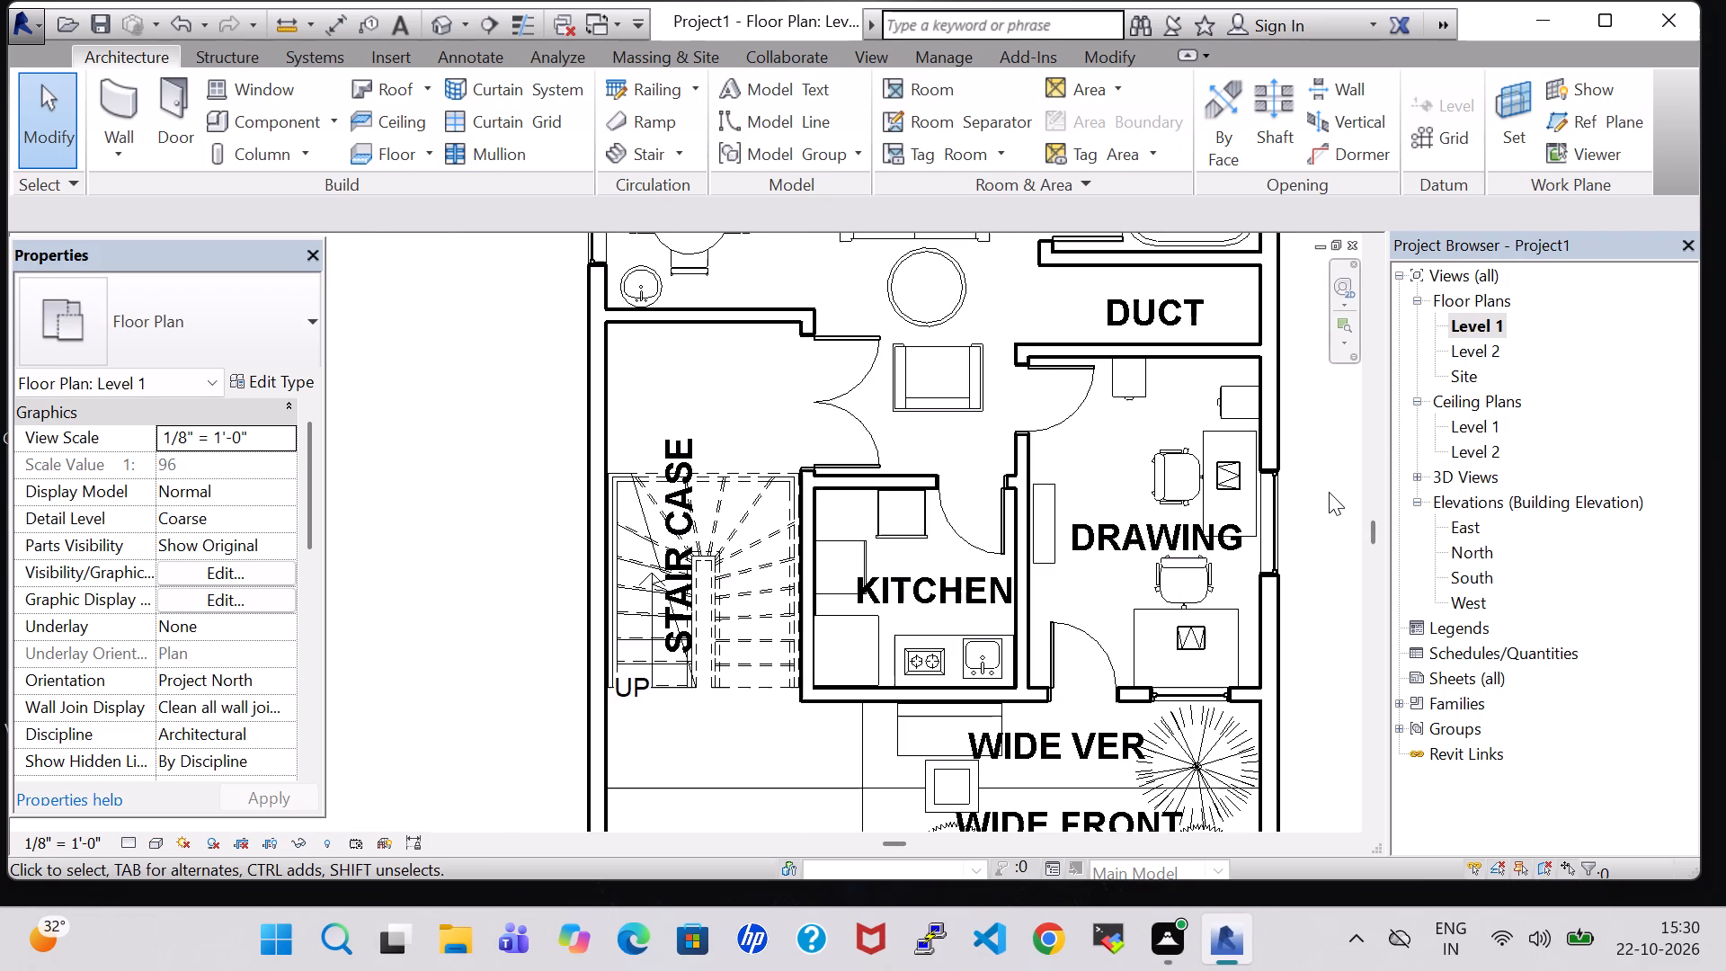
{"action": "scroll", "coordinate": [1329, 492], "scroll_direction": "down", "scroll_amount": 1}
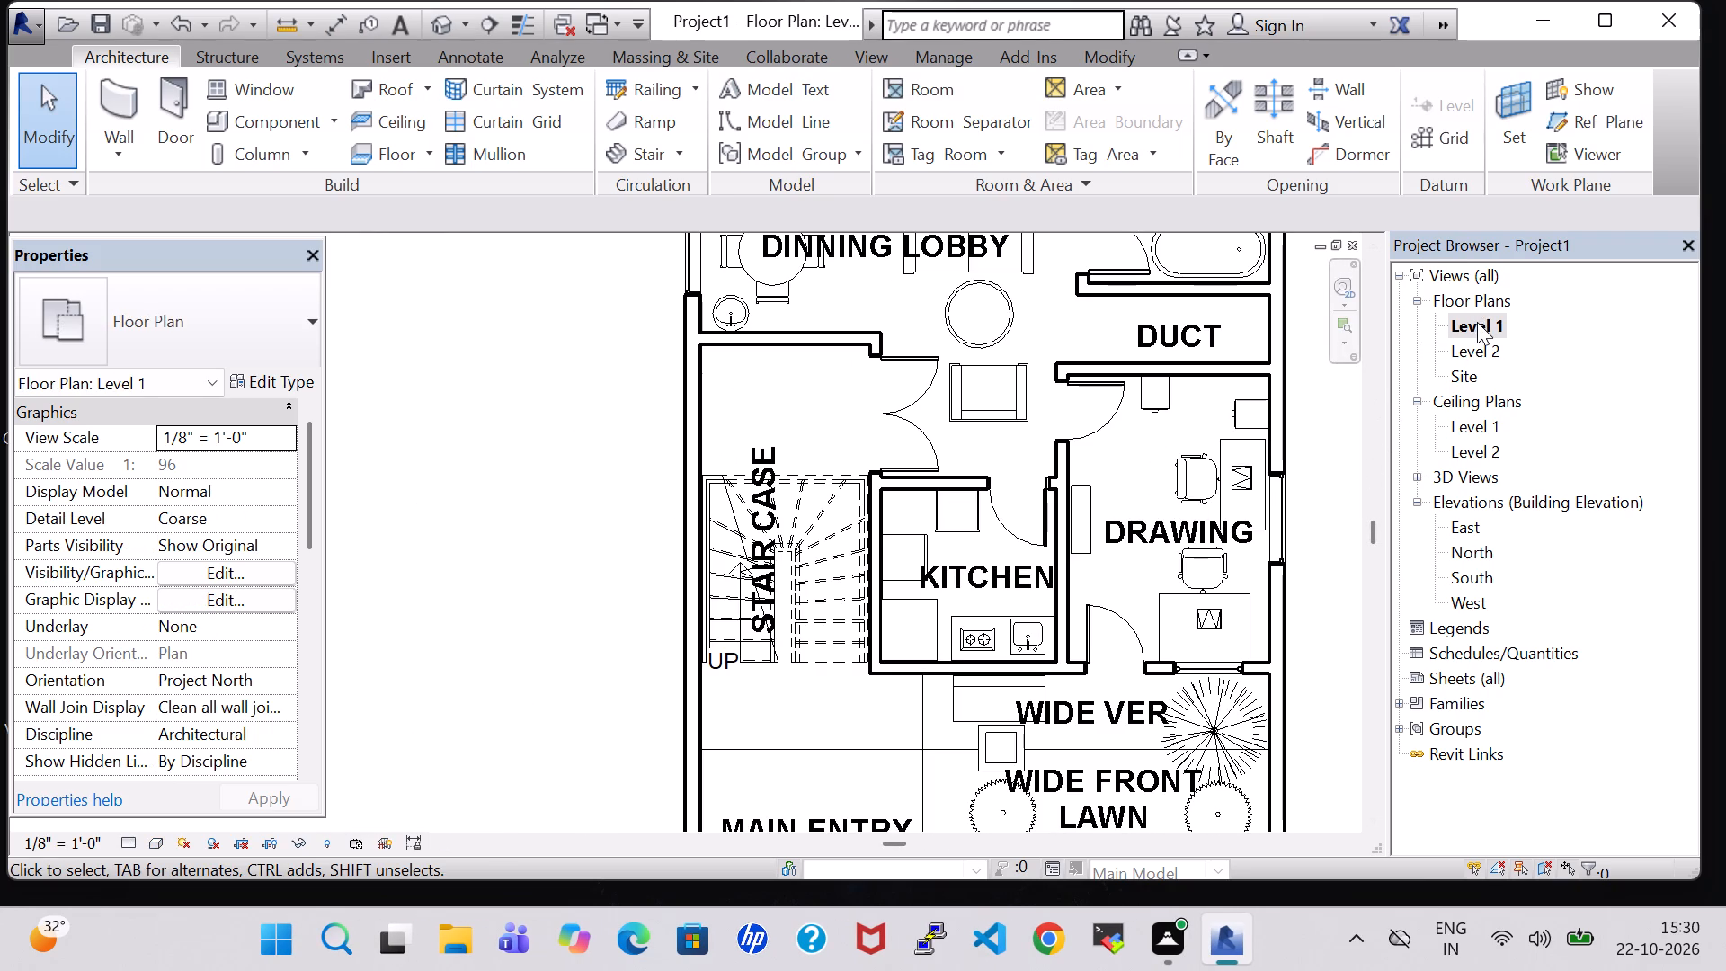
{"action": "double_click", "coordinate": [1477, 322]}
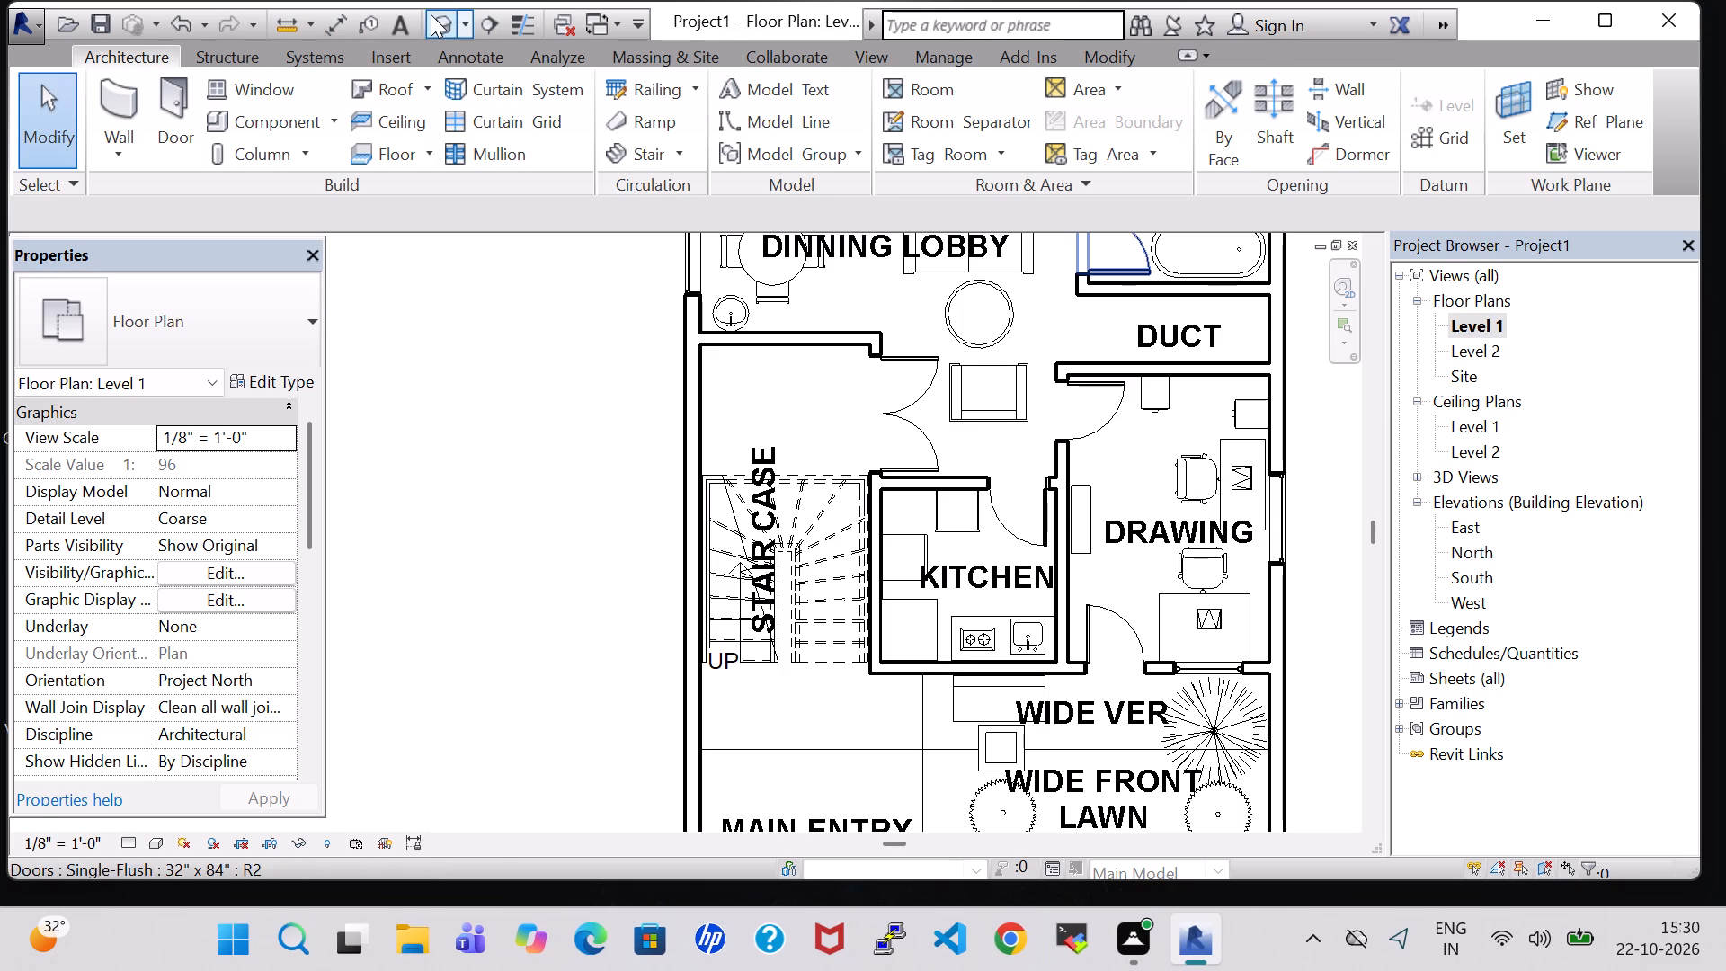
{"action": "left_click", "coordinate": [431, 14]}
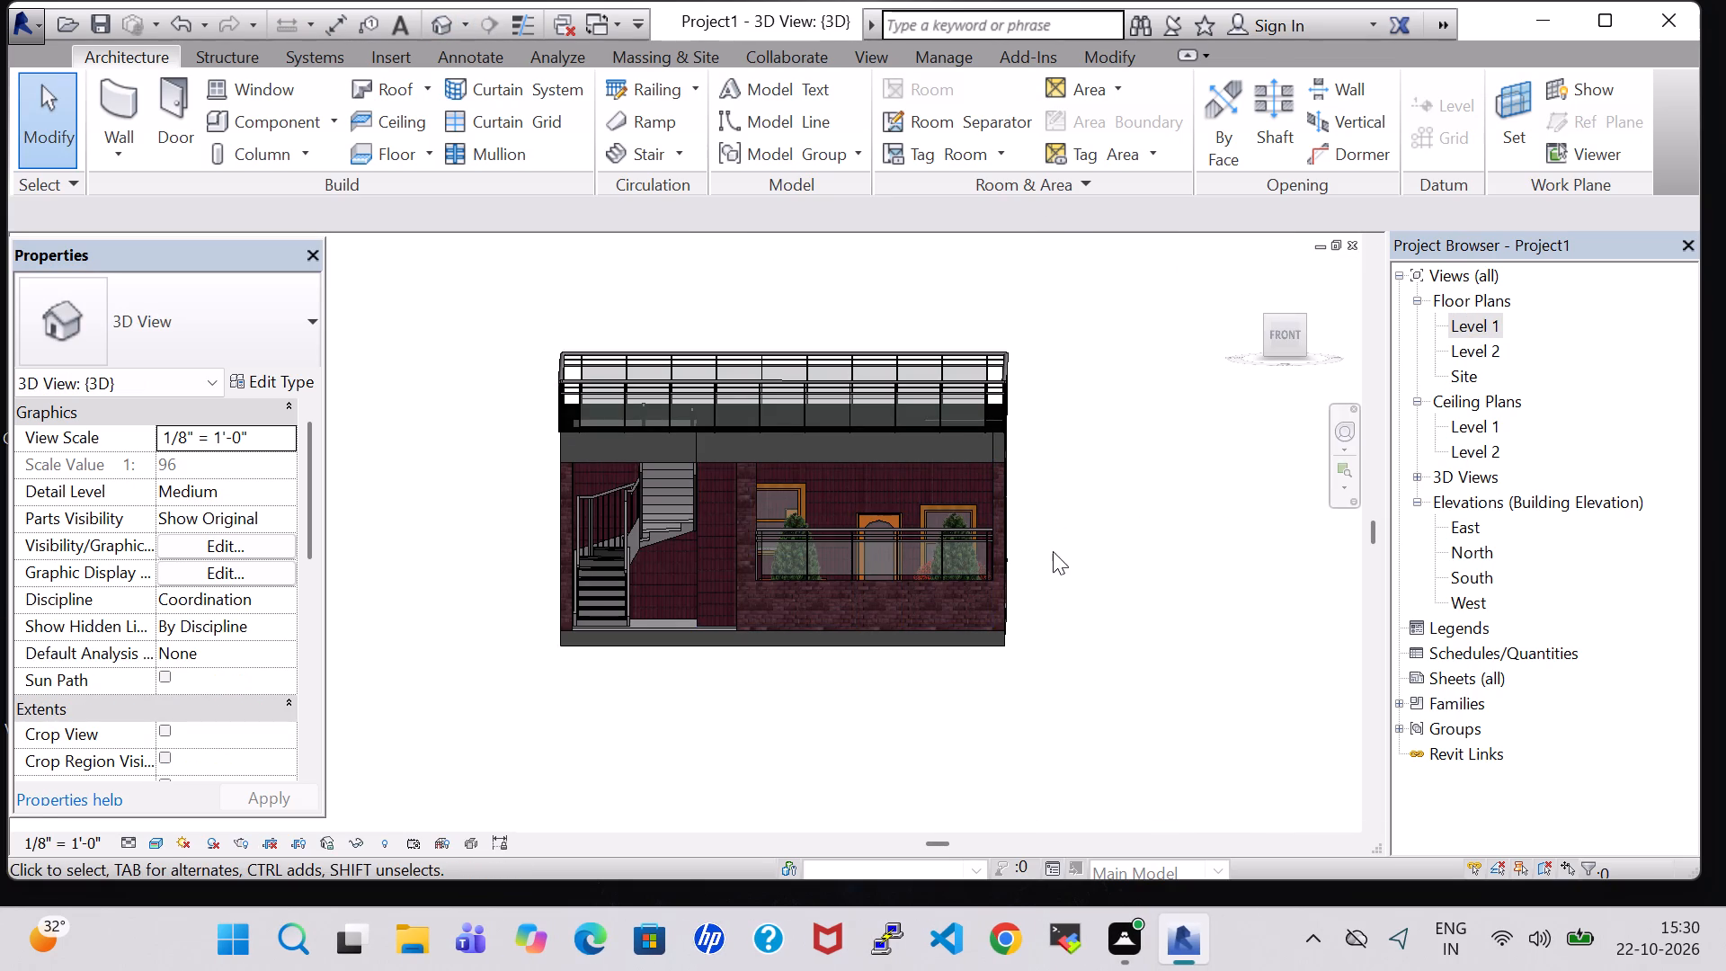
{"action": "middle_click_drag", "start_coordinate": [1069, 551], "coordinate": [985, 562], "text": "shift"}
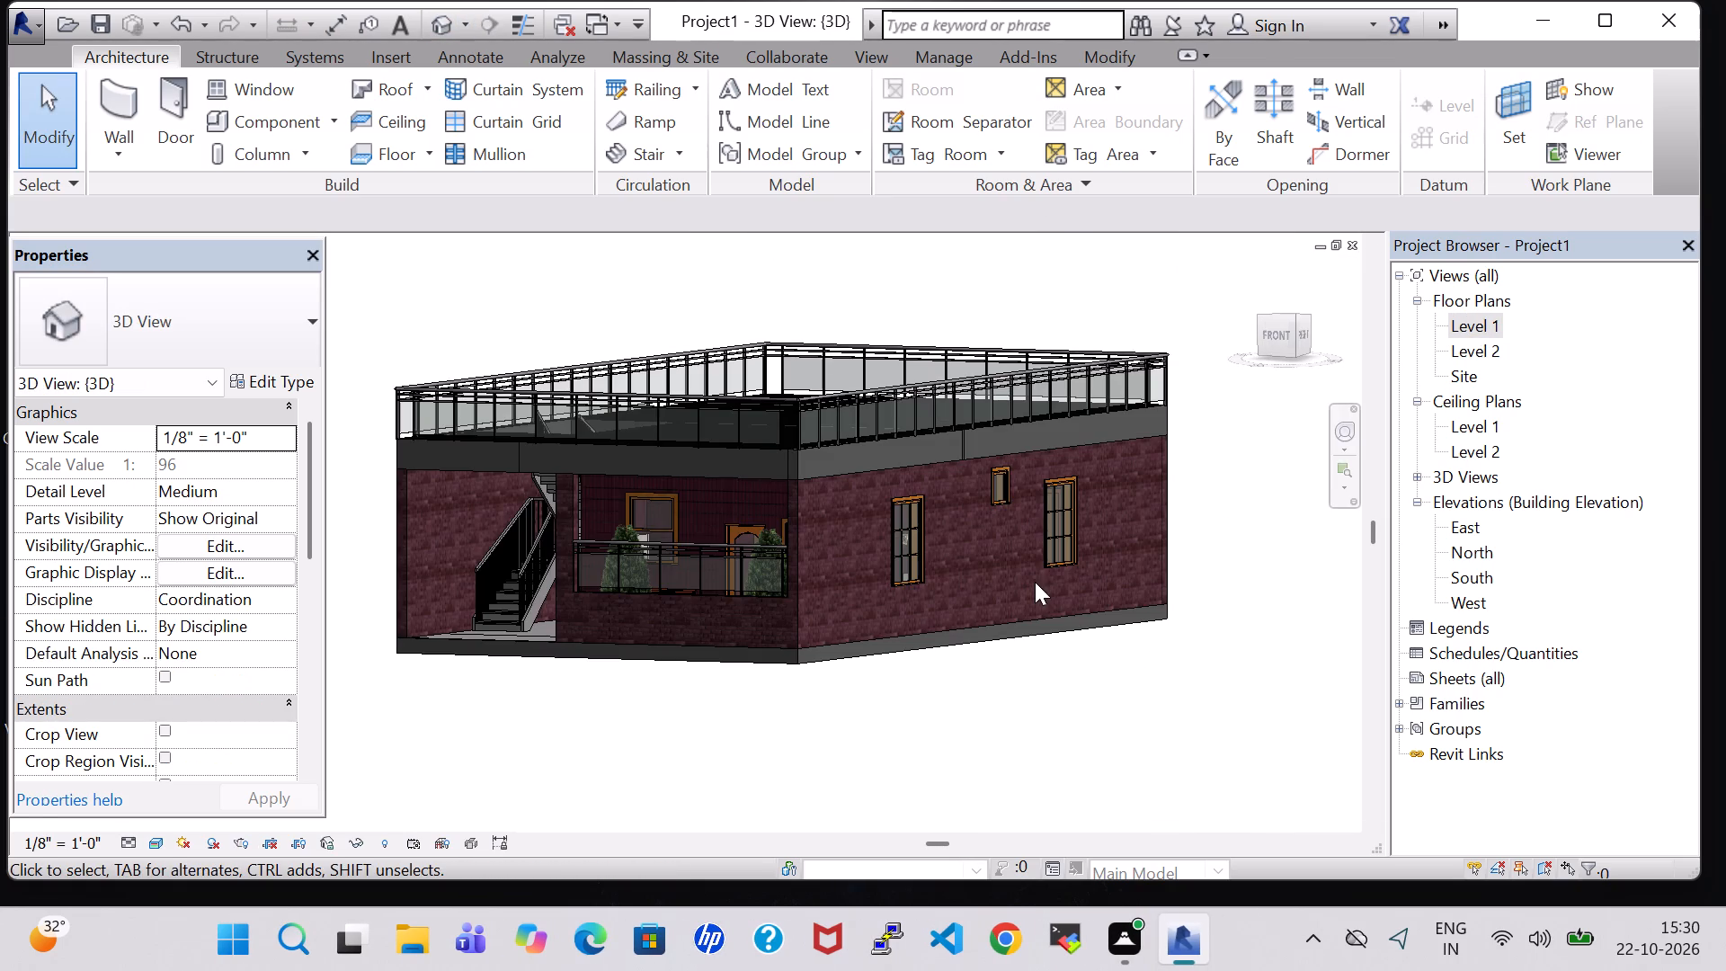
{"action": "middle_click_drag", "start_coordinate": [836, 698], "coordinate": [914, 704], "text": "shift"}
{"action": "middle_click", "coordinate": [923, 705], "text": "shift"}
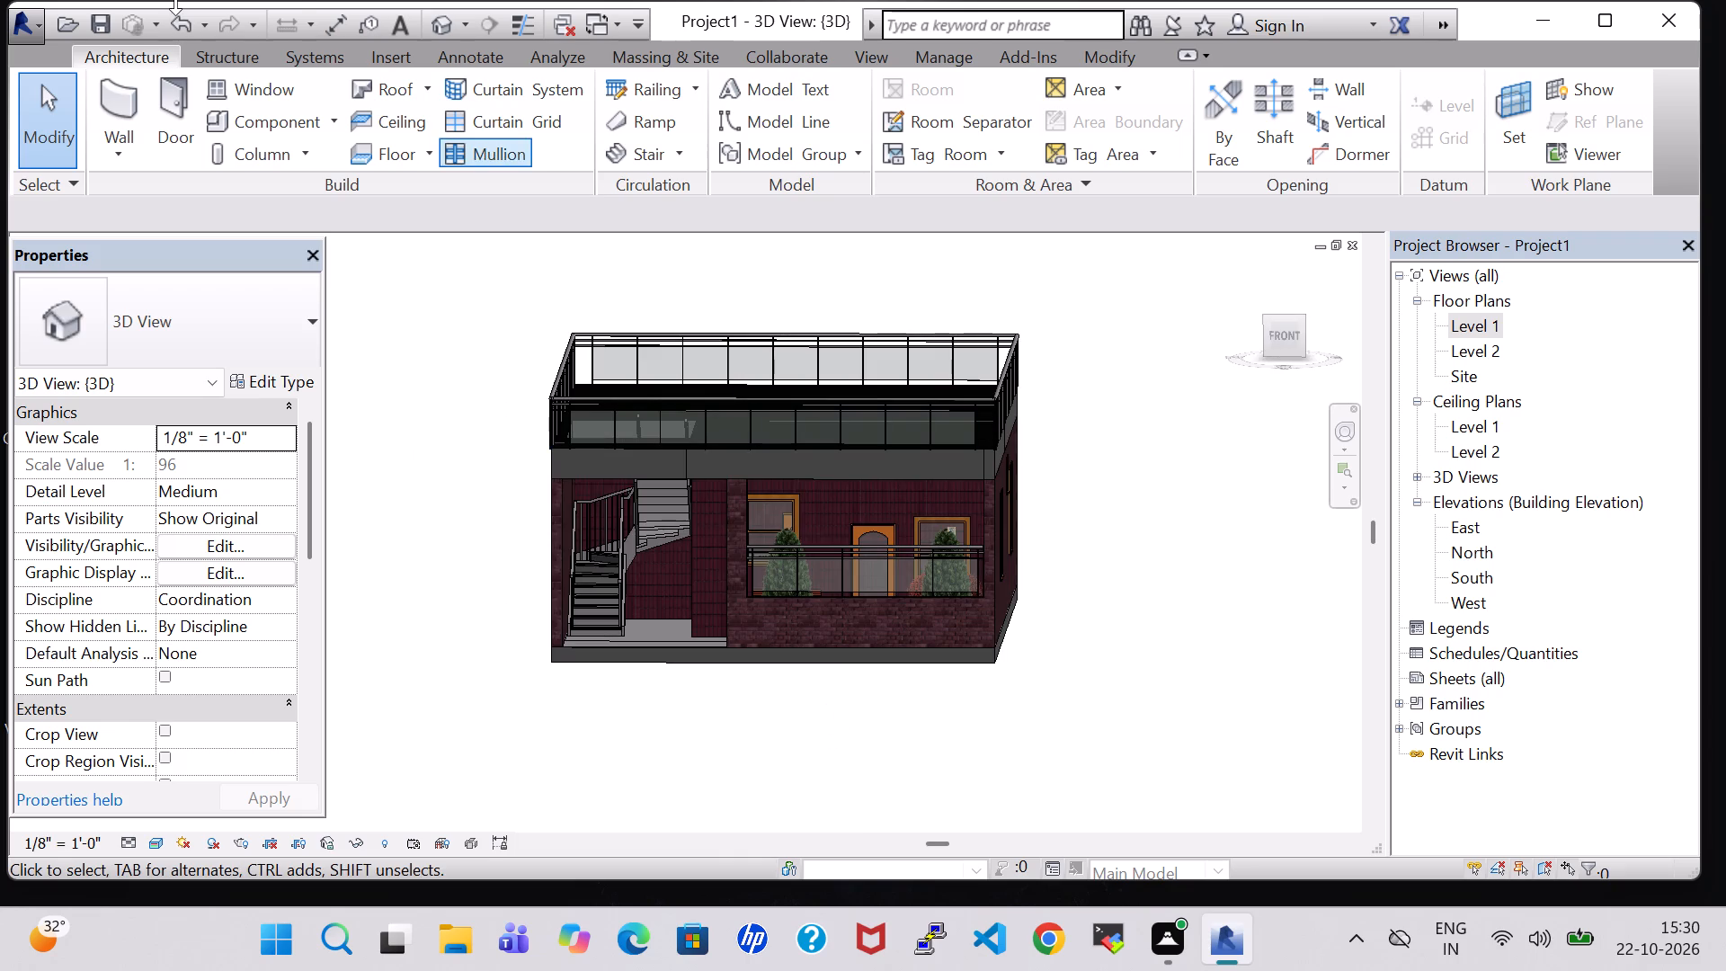
Save the model as a Revit project file named Project77 in the Desktop's work folder.
{"action": "left_click", "coordinate": [21, 16]}
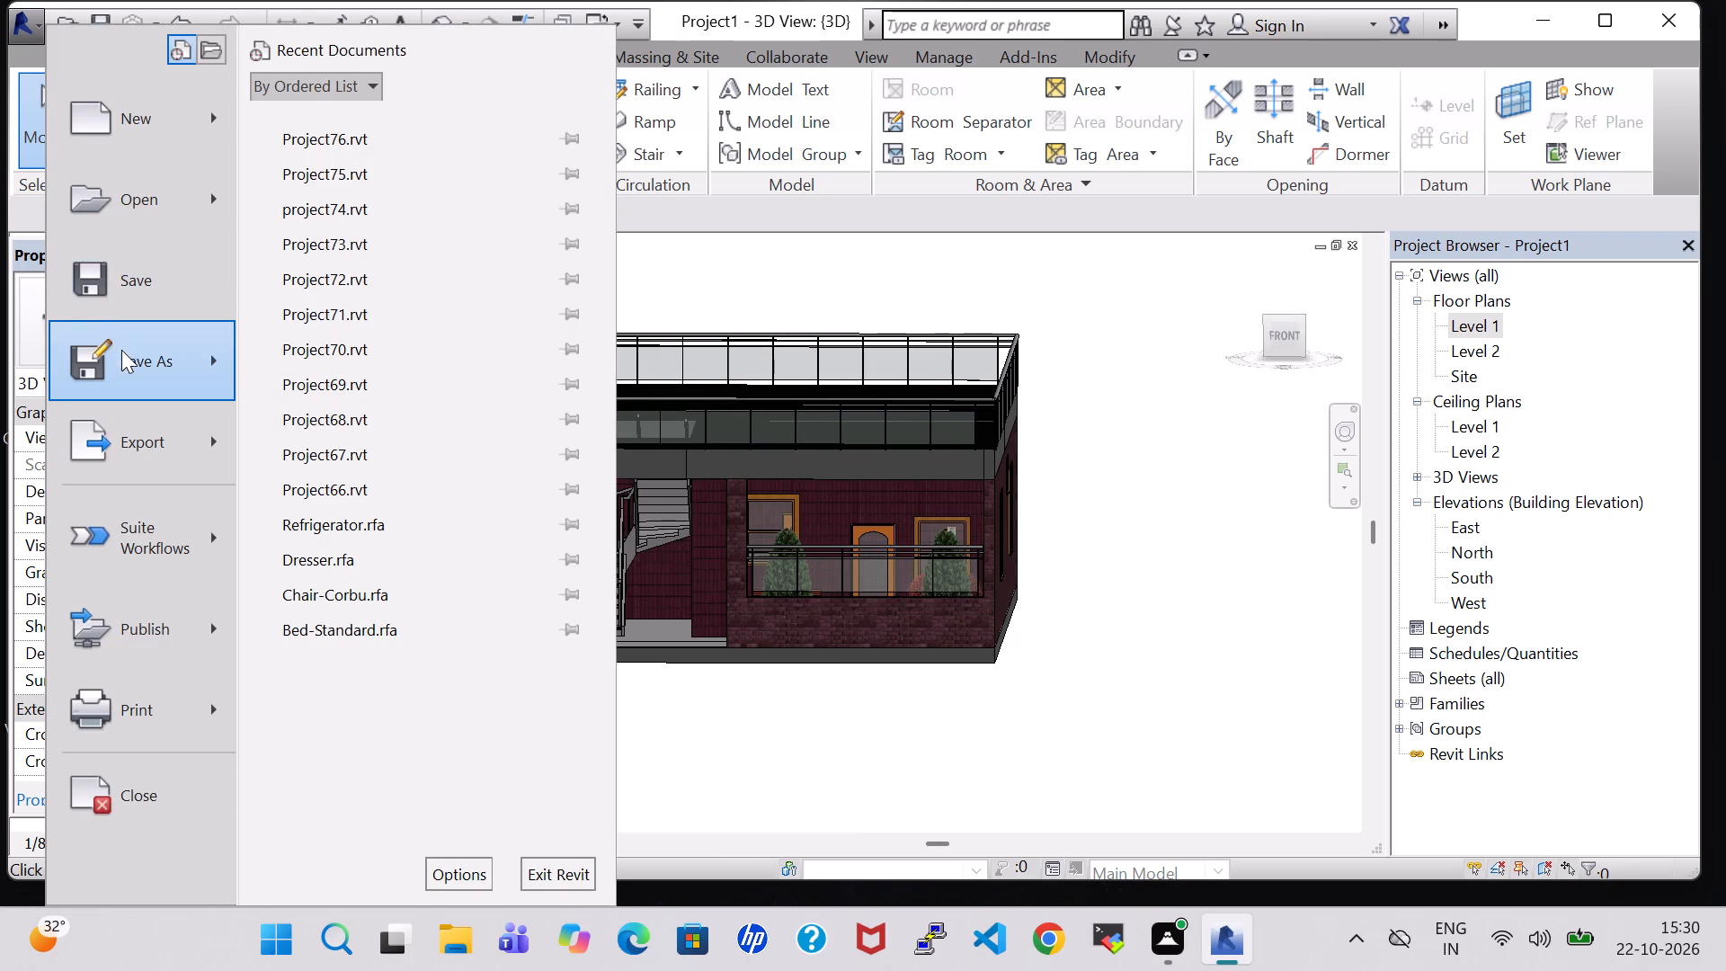
{"action": "left_click", "coordinate": [128, 343]}
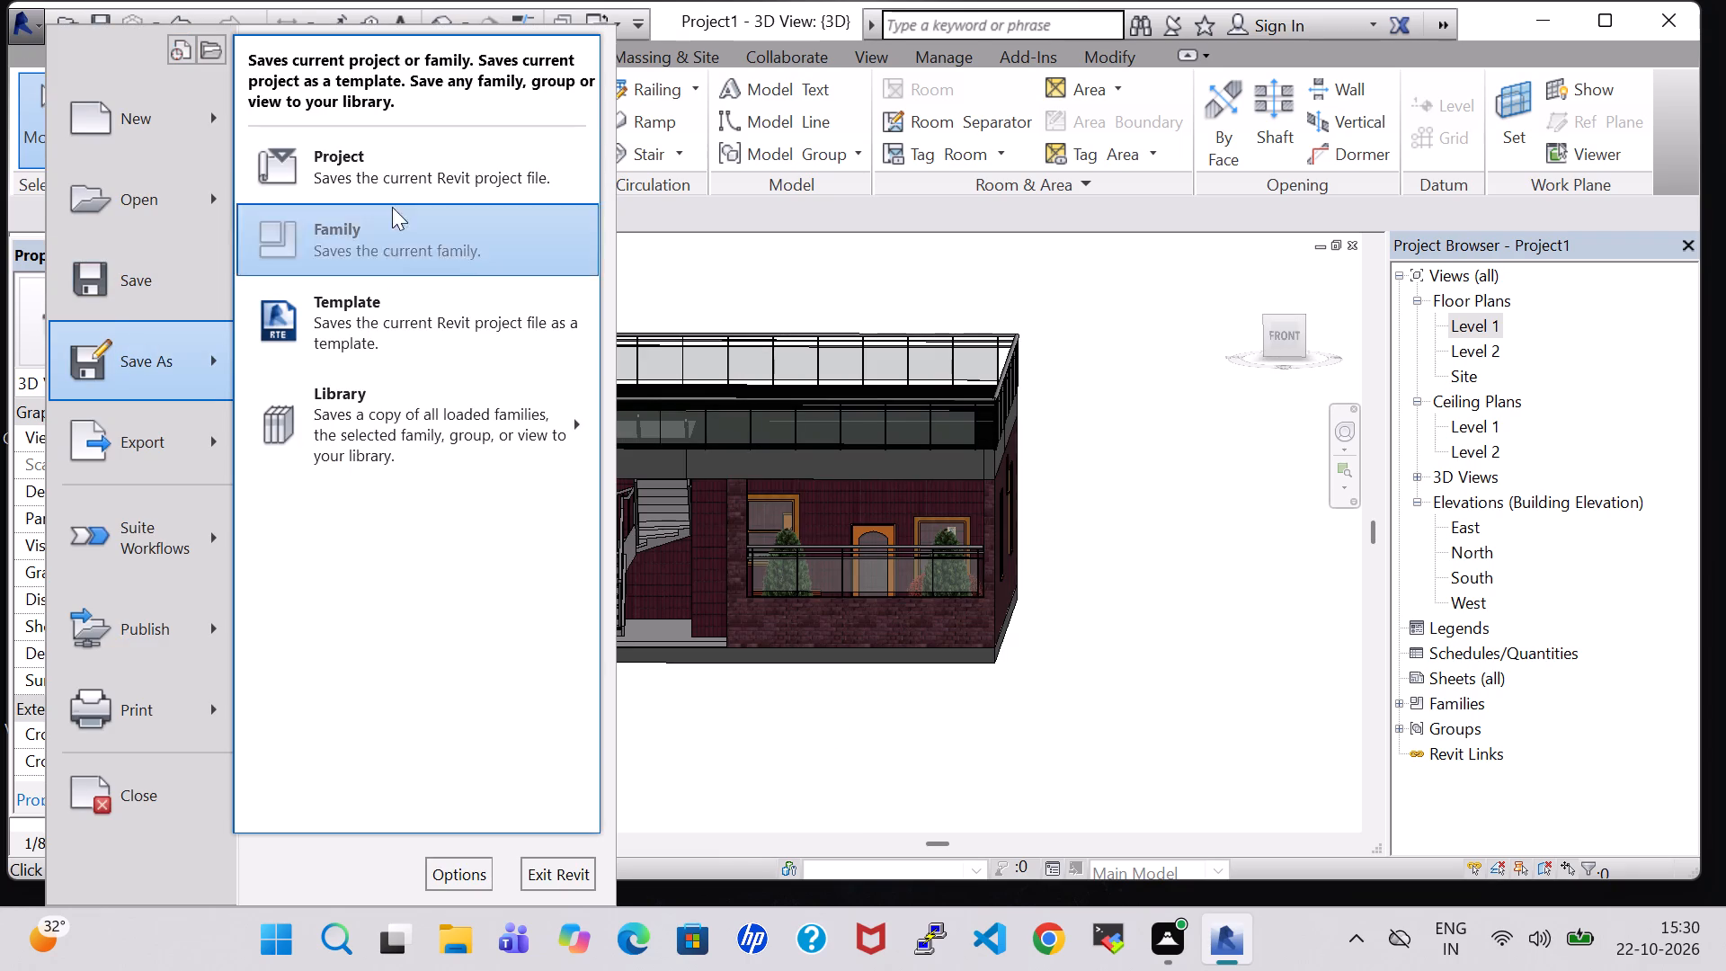
{"action": "left_click", "coordinate": [394, 188]}
{"action": "double_click", "coordinate": [748, 657]}
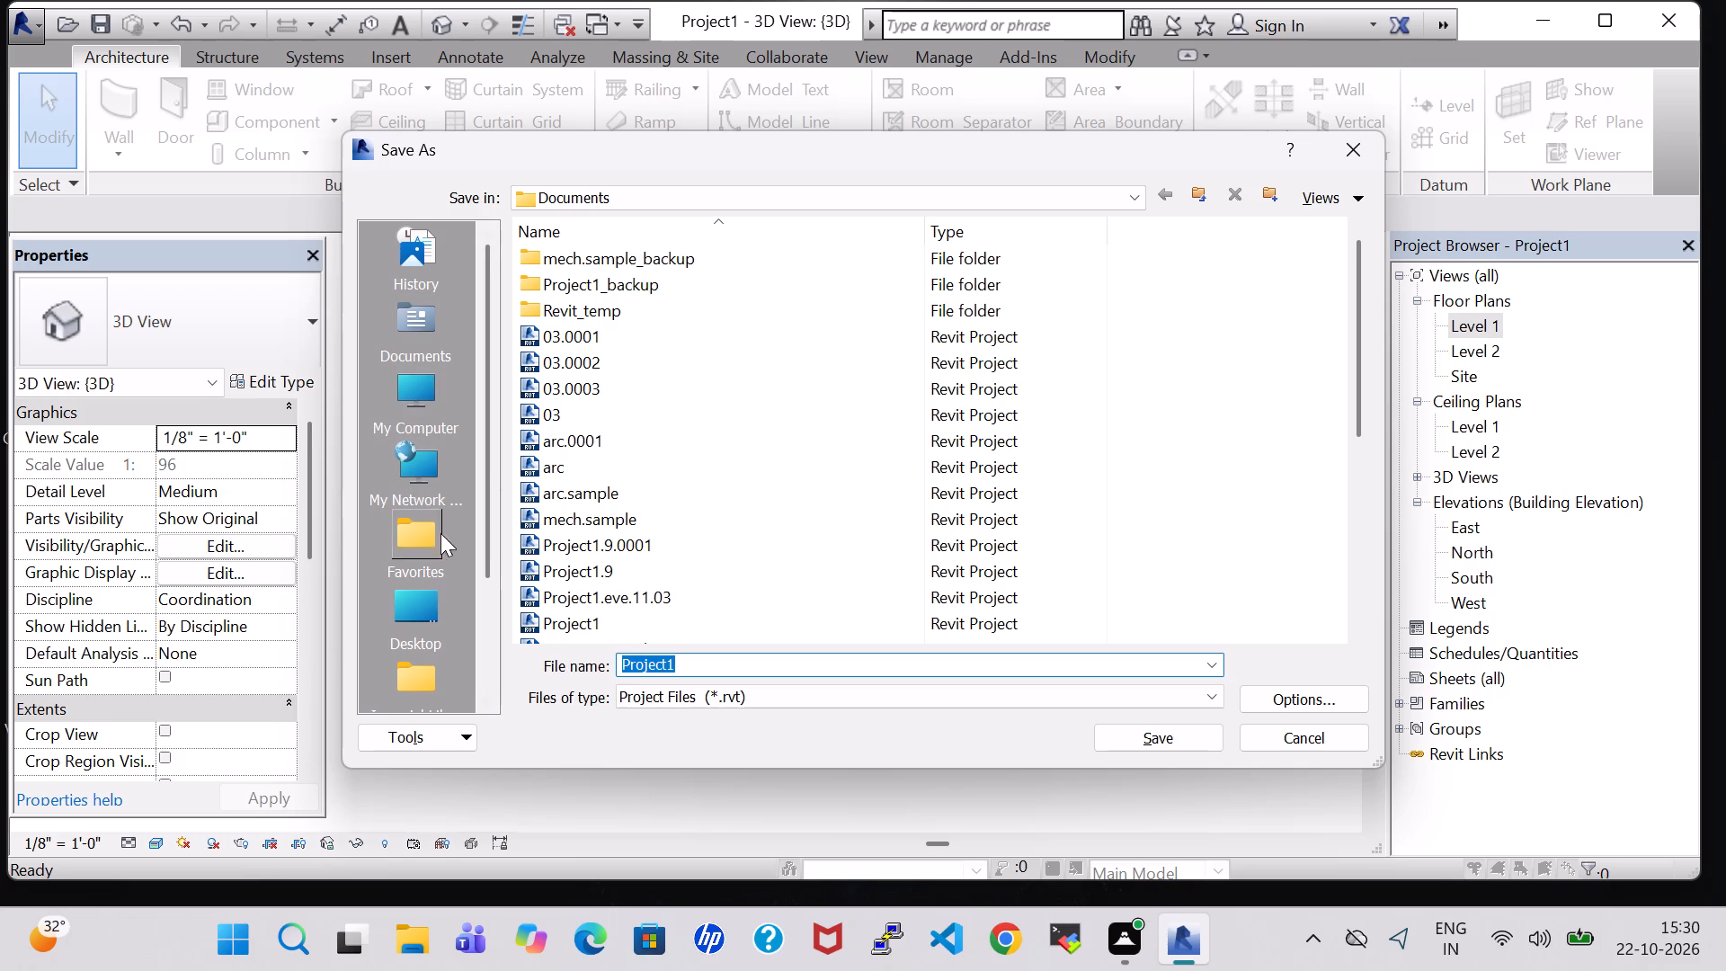
{"action": "double_click", "coordinate": [437, 603]}
{"action": "scroll", "coordinate": [934, 524], "scroll_direction": "down", "scroll_amount": 8}
{"action": "scroll", "coordinate": [709, 492], "scroll_direction": "up", "scroll_amount": 2}
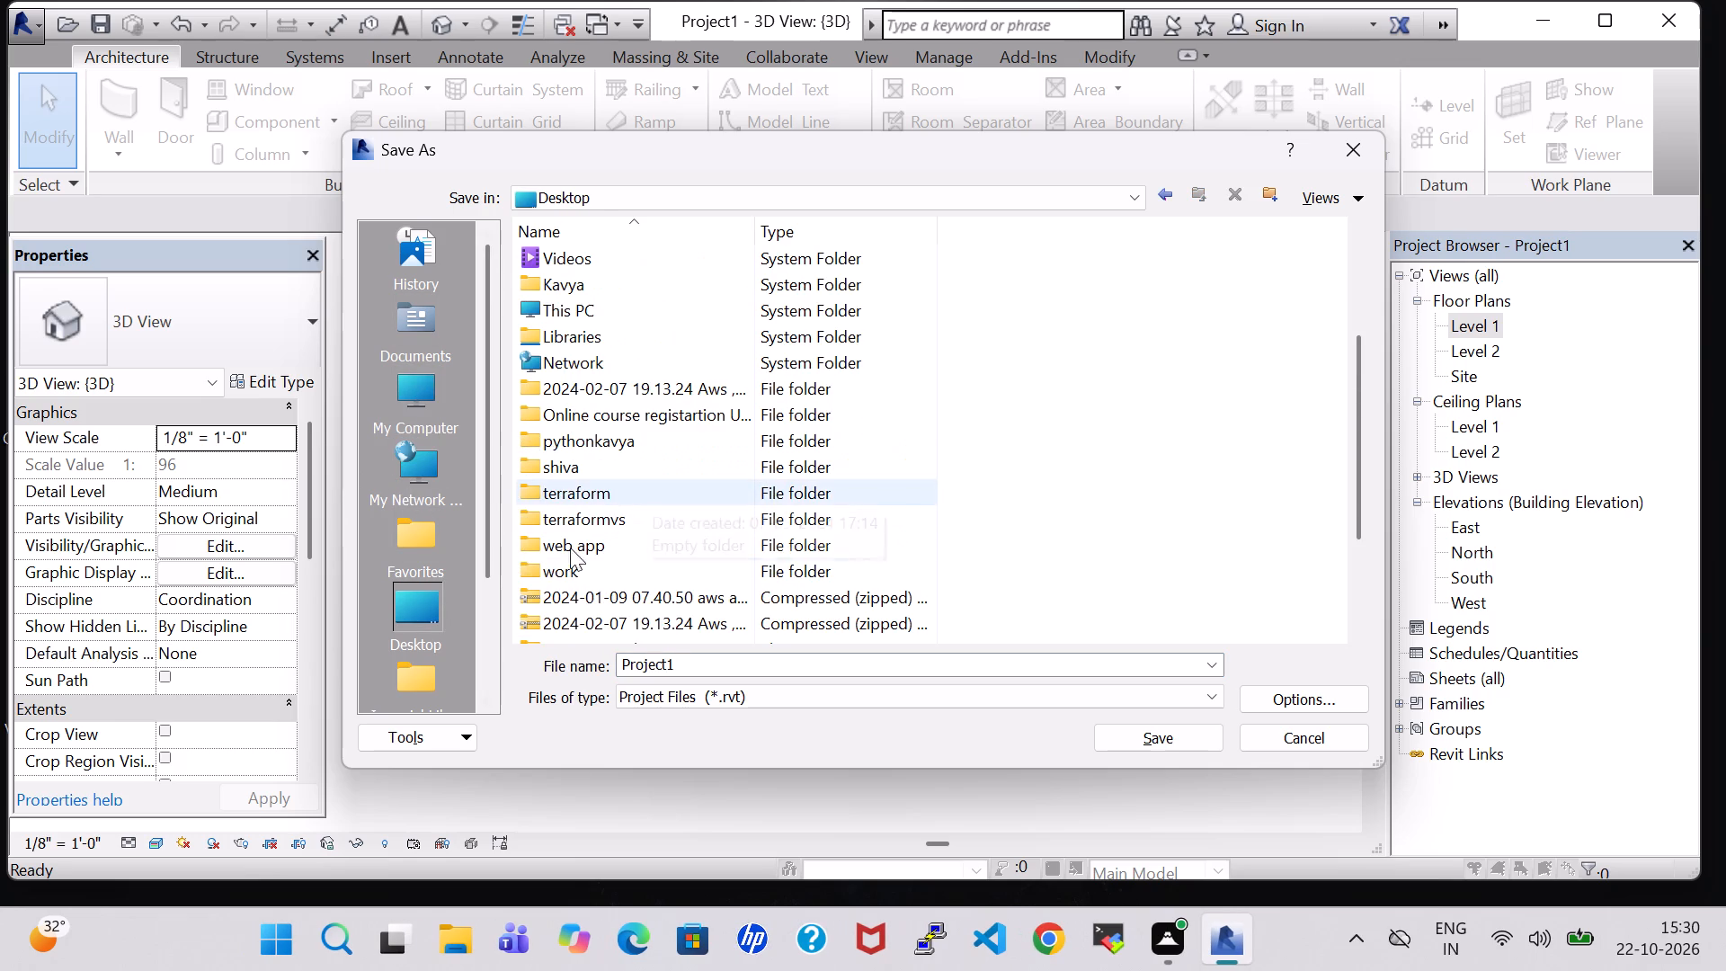
{"action": "double_click", "coordinate": [561, 576]}
{"action": "scroll", "coordinate": [918, 491], "scroll_direction": "down", "scroll_amount": 11}
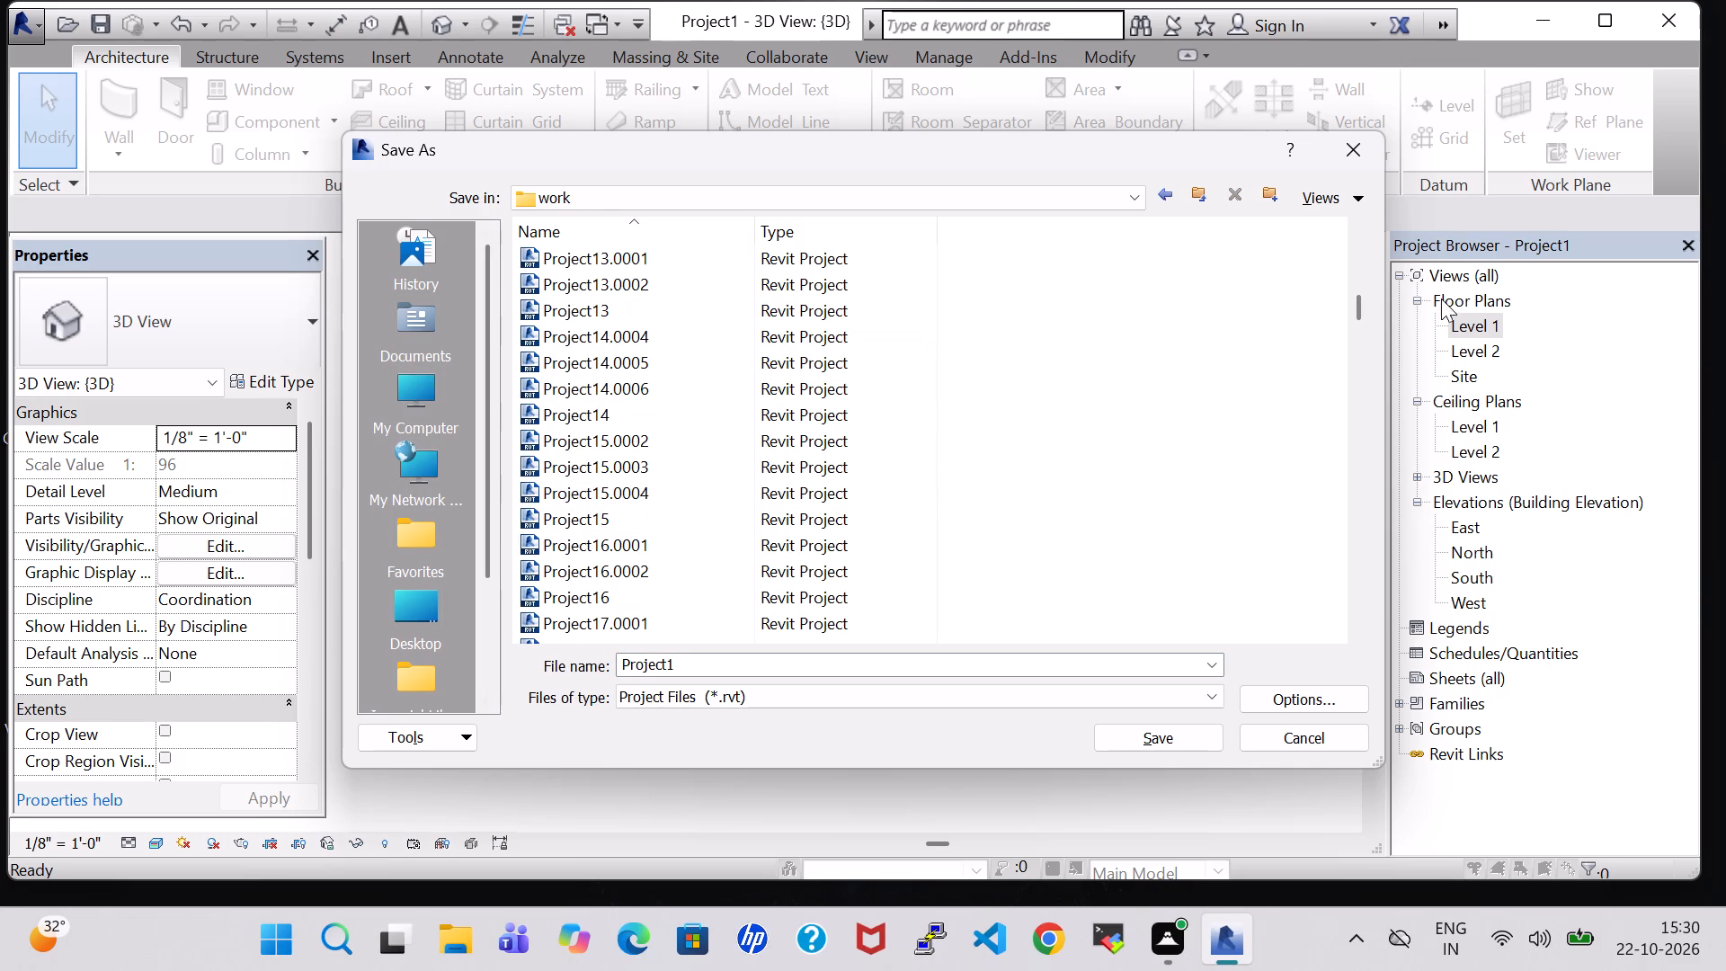
{"action": "left_click_drag", "start_coordinate": [1358, 305], "coordinate": [1369, 619]}
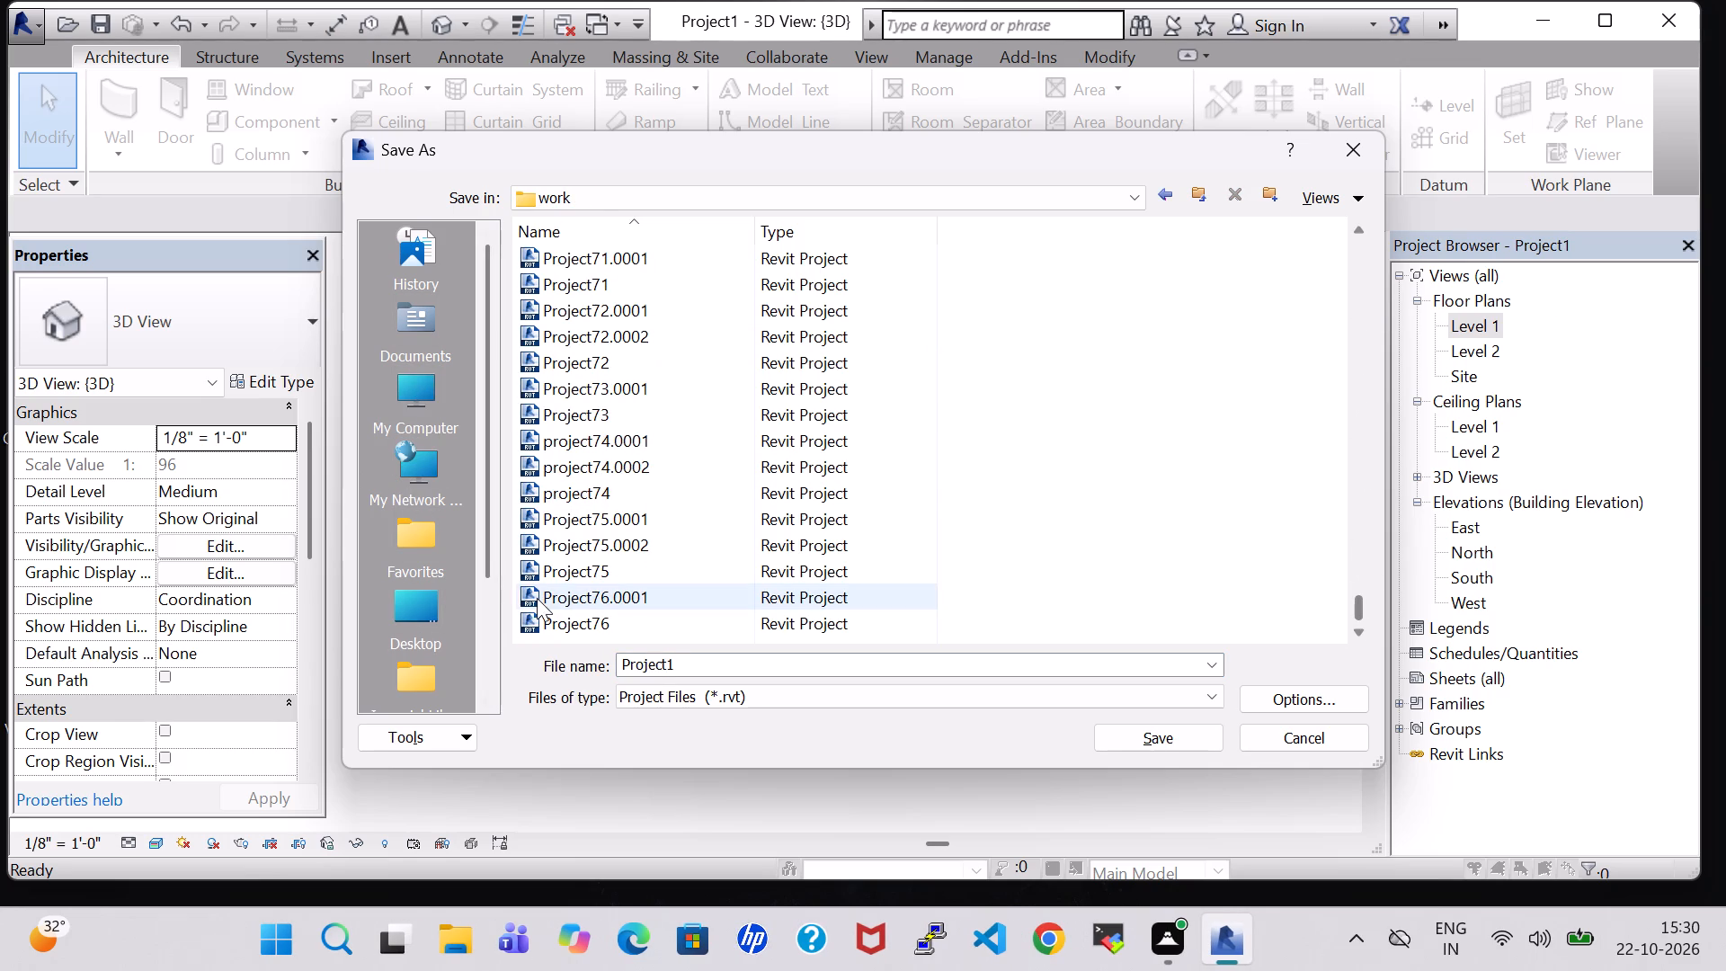
{"action": "left_click", "coordinate": [673, 657]}
{"action": "left_click", "coordinate": [673, 657]}
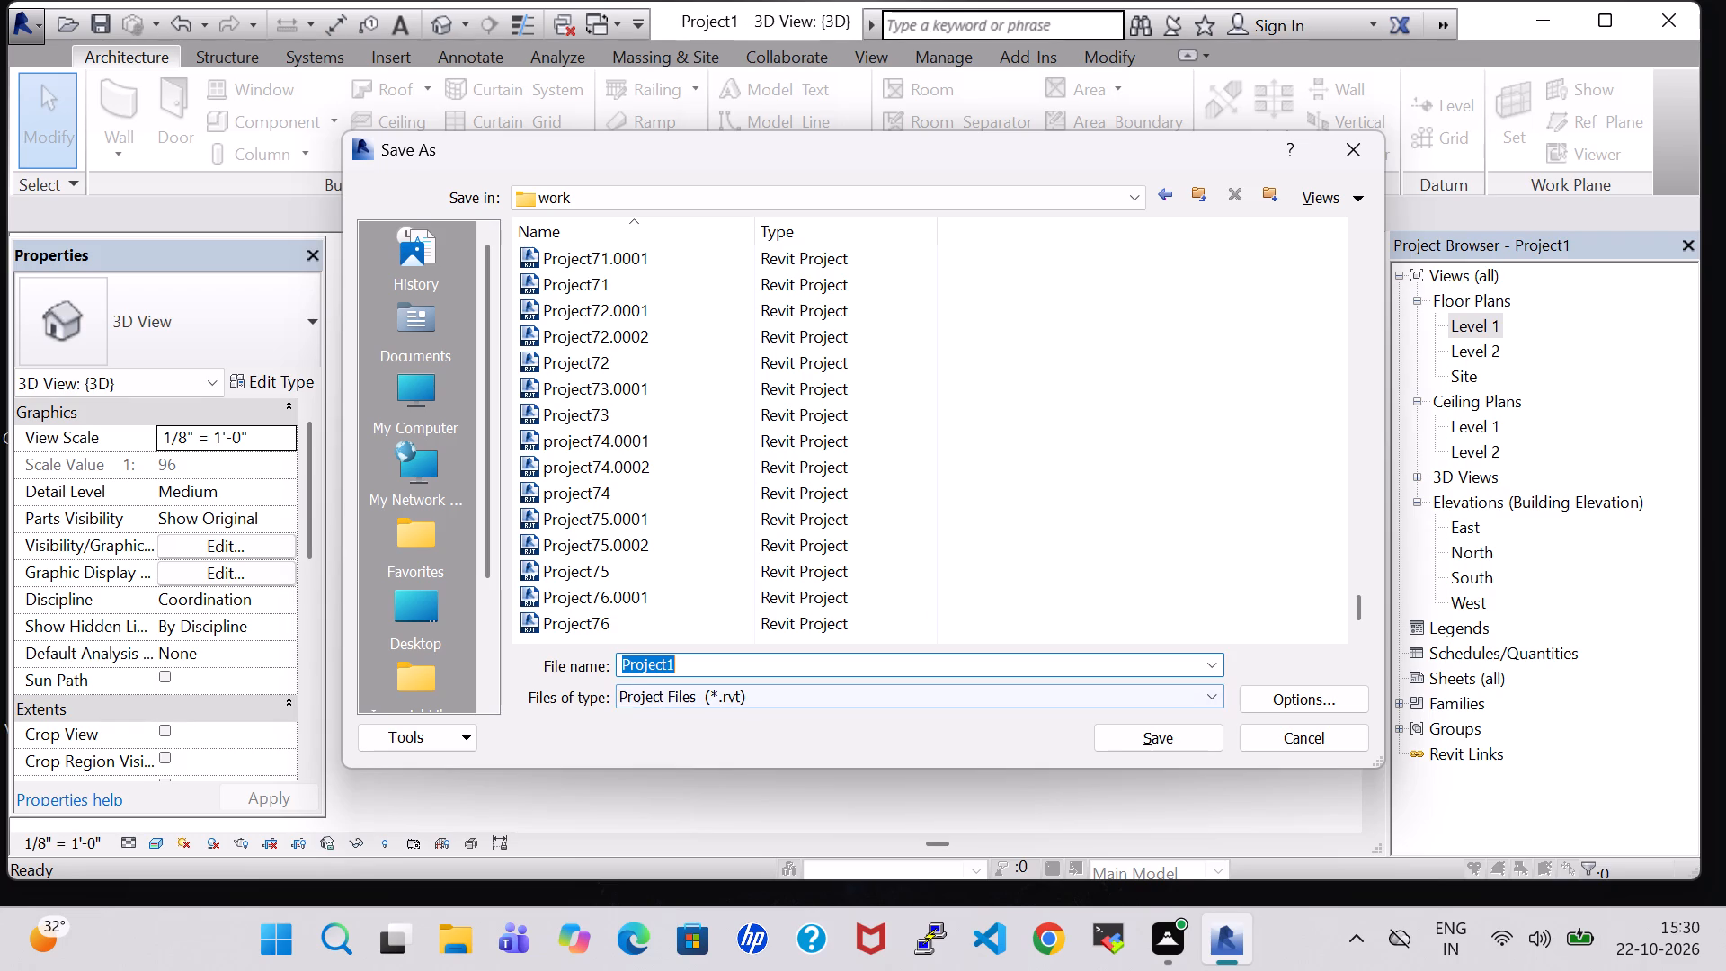
{"action": "left_click", "coordinate": [747, 668]}
{"action": "key", "text": "BackSpace"}
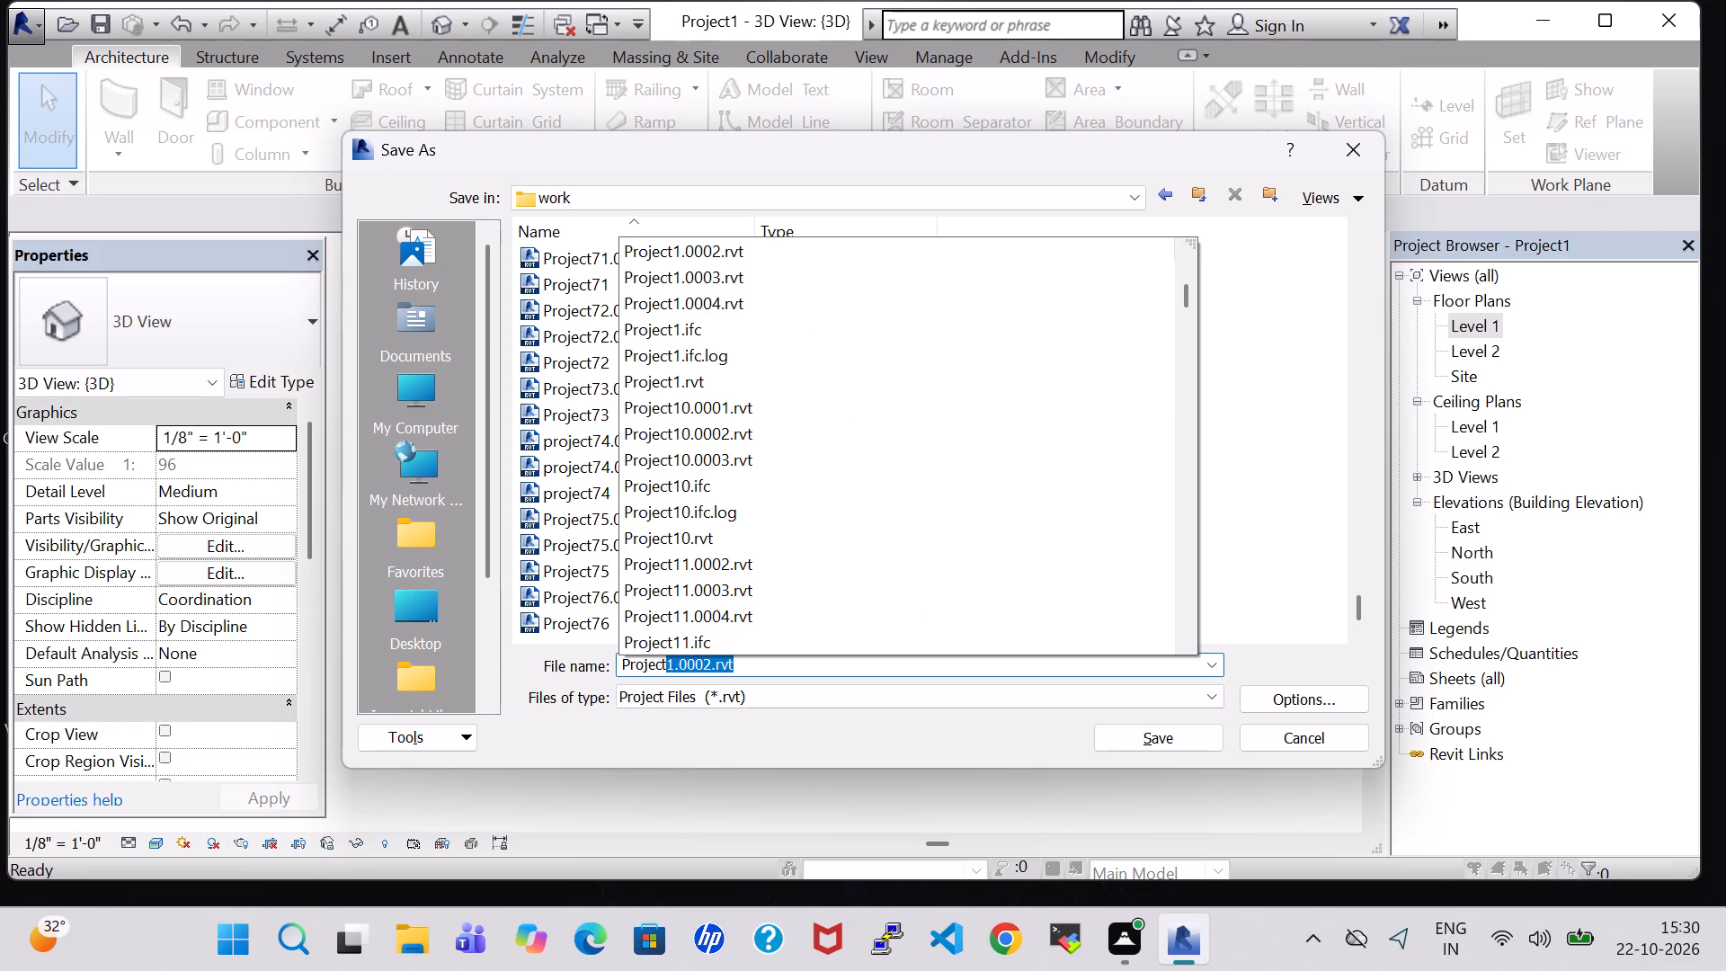
{"action": "type", "text": "77"}
{"action": "scroll", "coordinate": [911, 556], "scroll_direction": "down", "scroll_amount": 1}
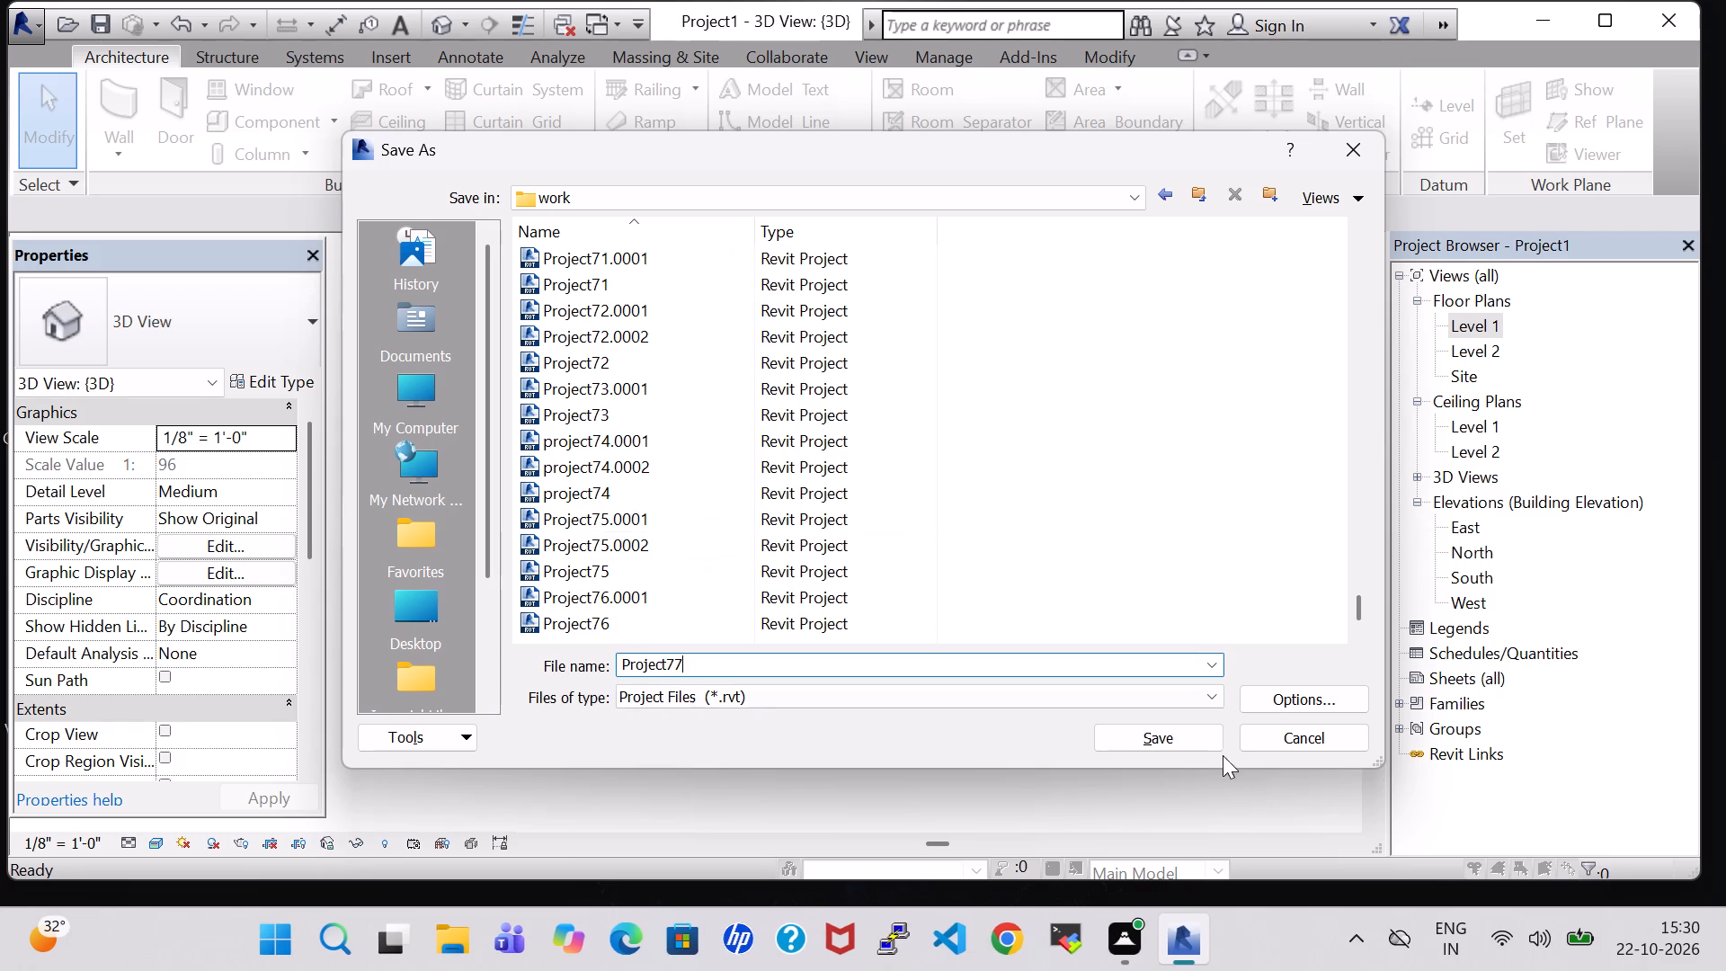
{"action": "left_click", "coordinate": [1171, 724]}
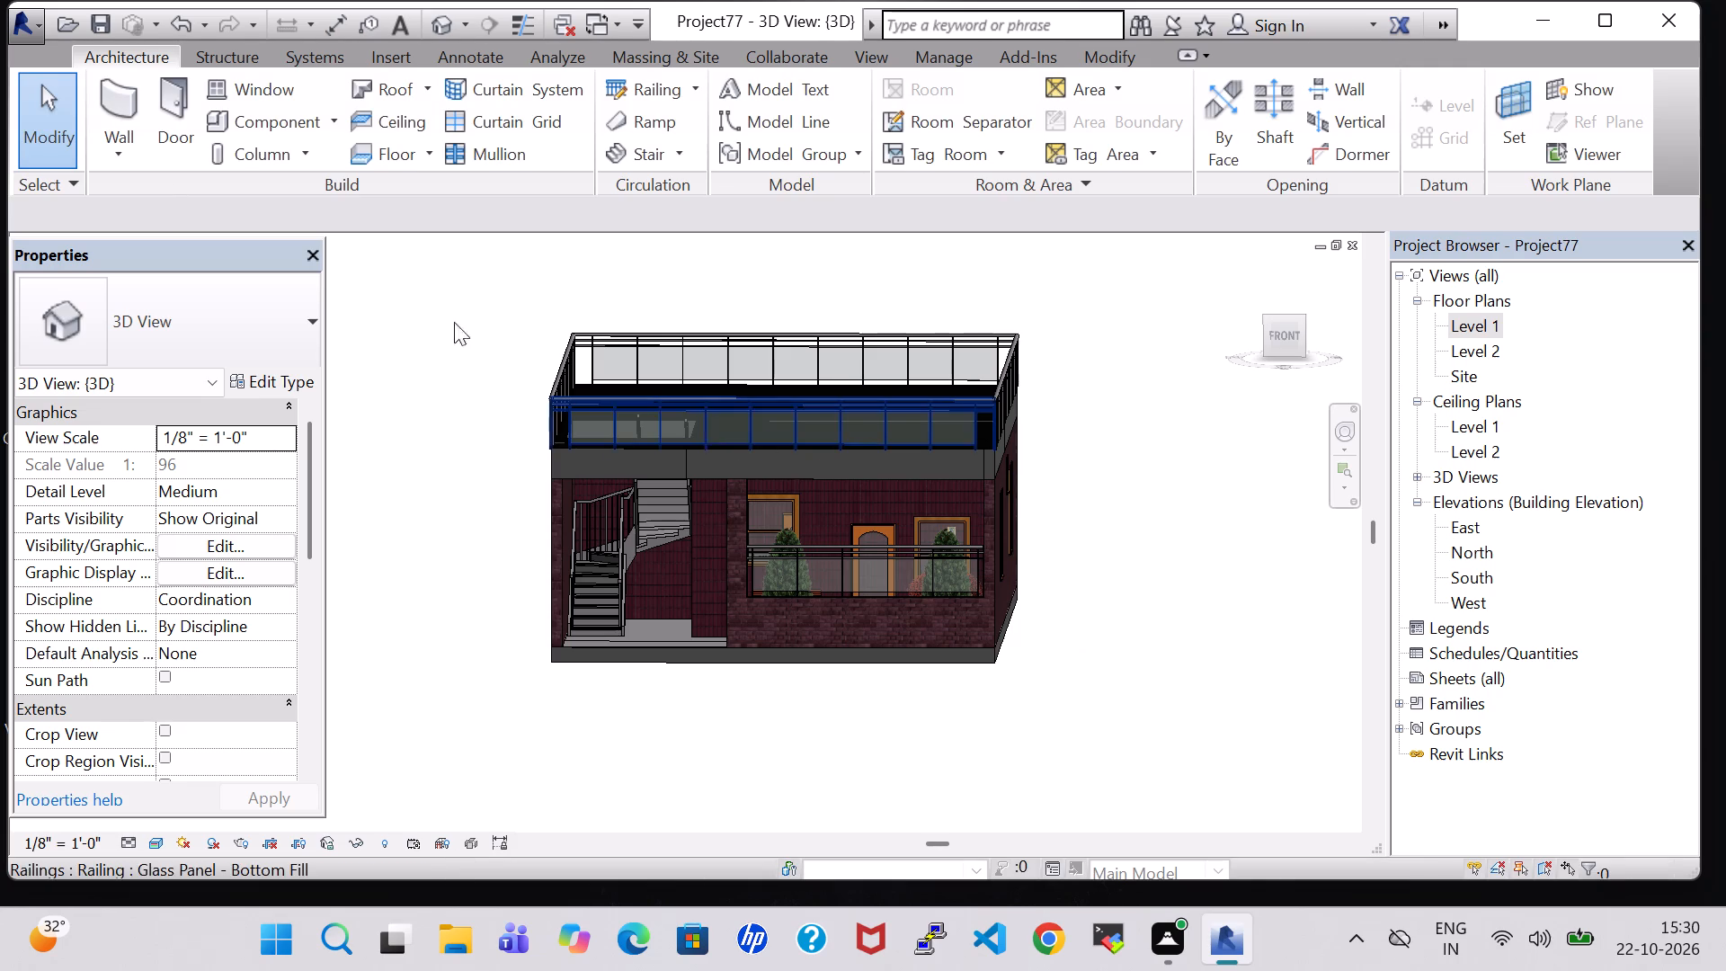
Save the Project77 project again under its existing name.
{"action": "left_click", "coordinate": [28, 33]}
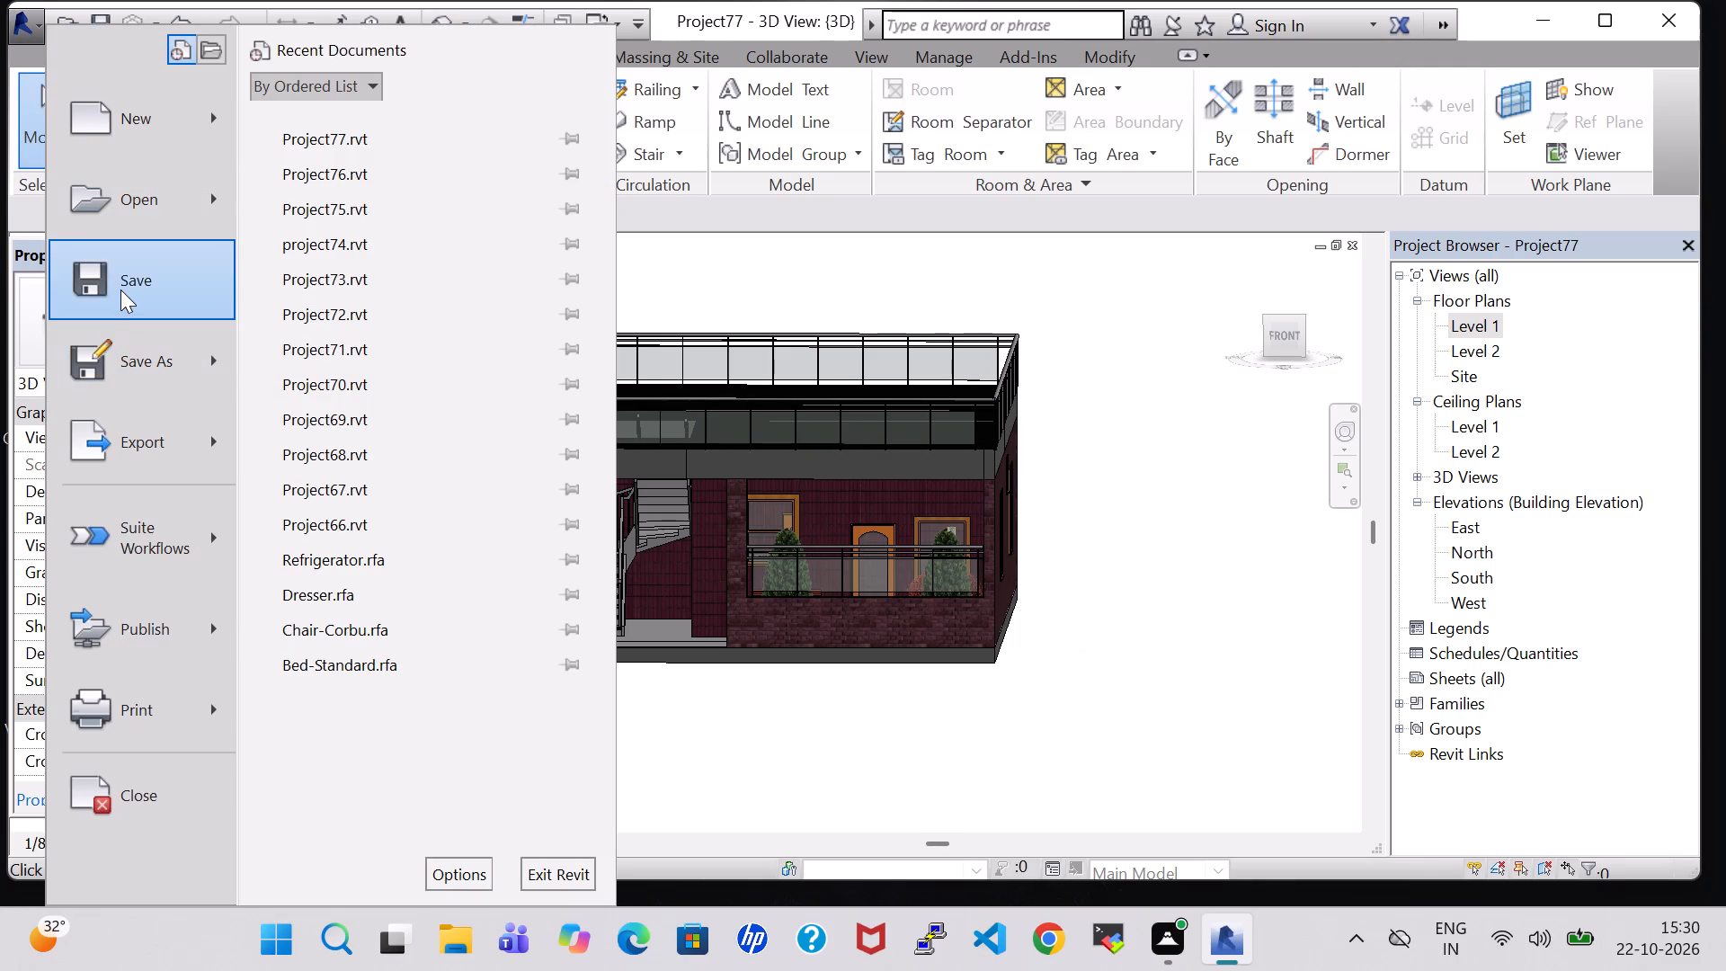
{"action": "left_click", "coordinate": [120, 290]}
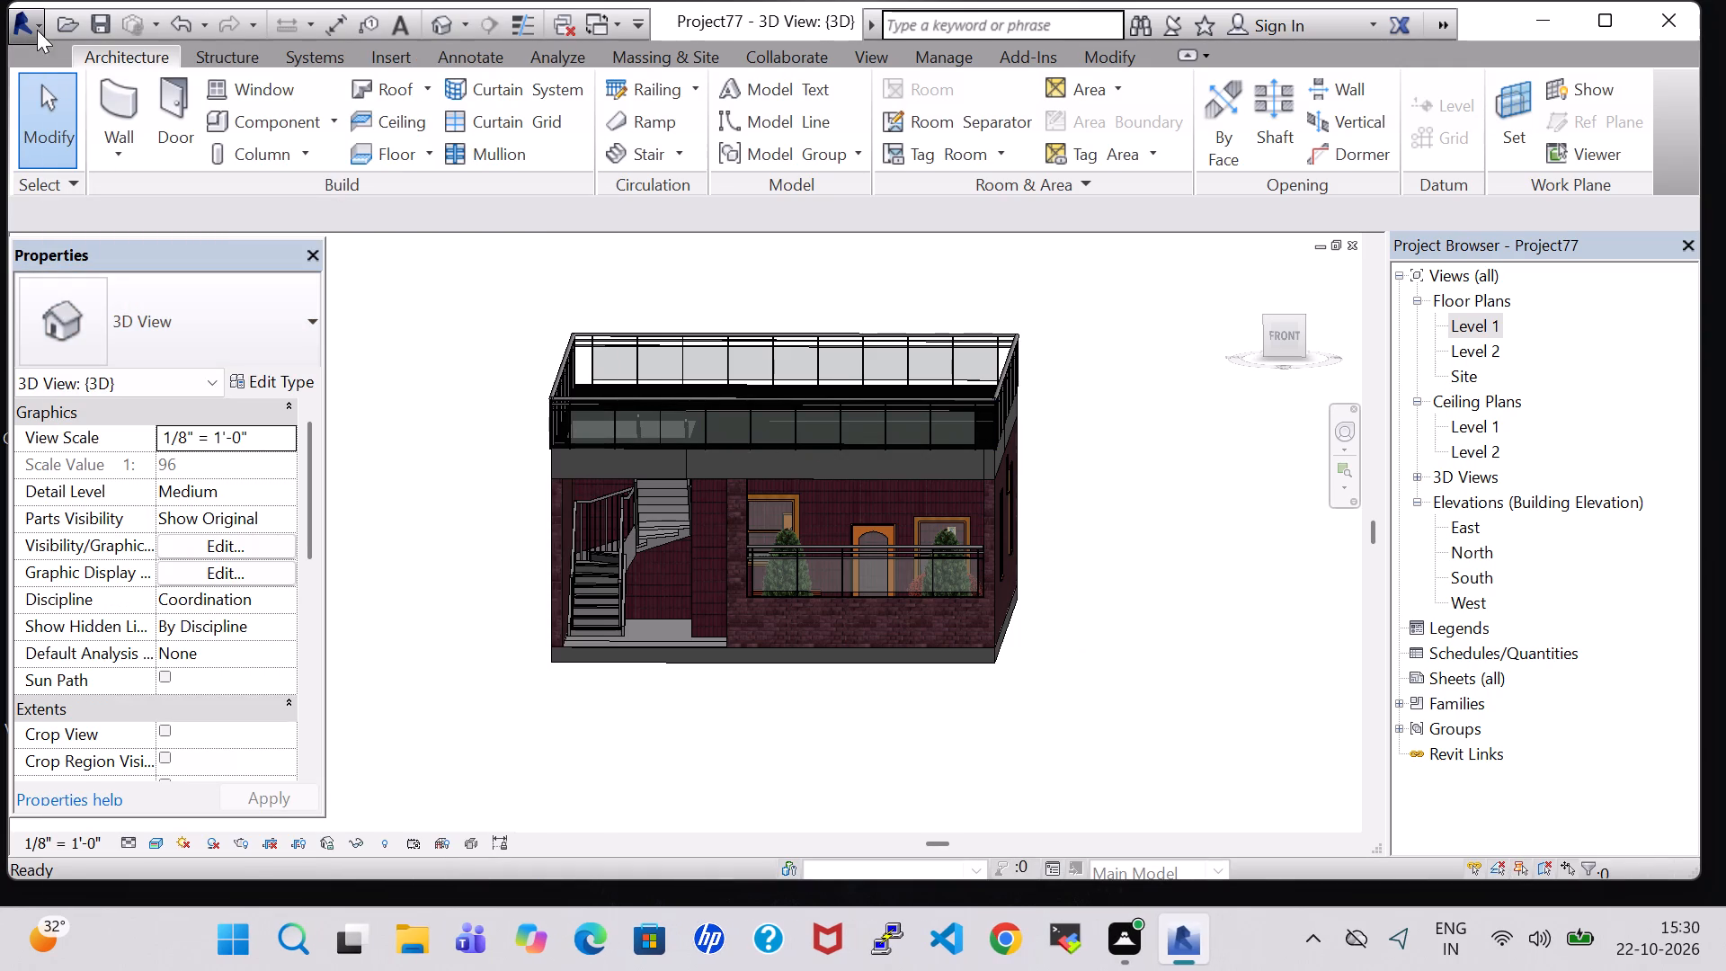
Export the model as an IFC 2x3 file named Project77 into the work folder.
{"action": "left_click", "coordinate": [37, 30]}
{"action": "left_click", "coordinate": [165, 435]}
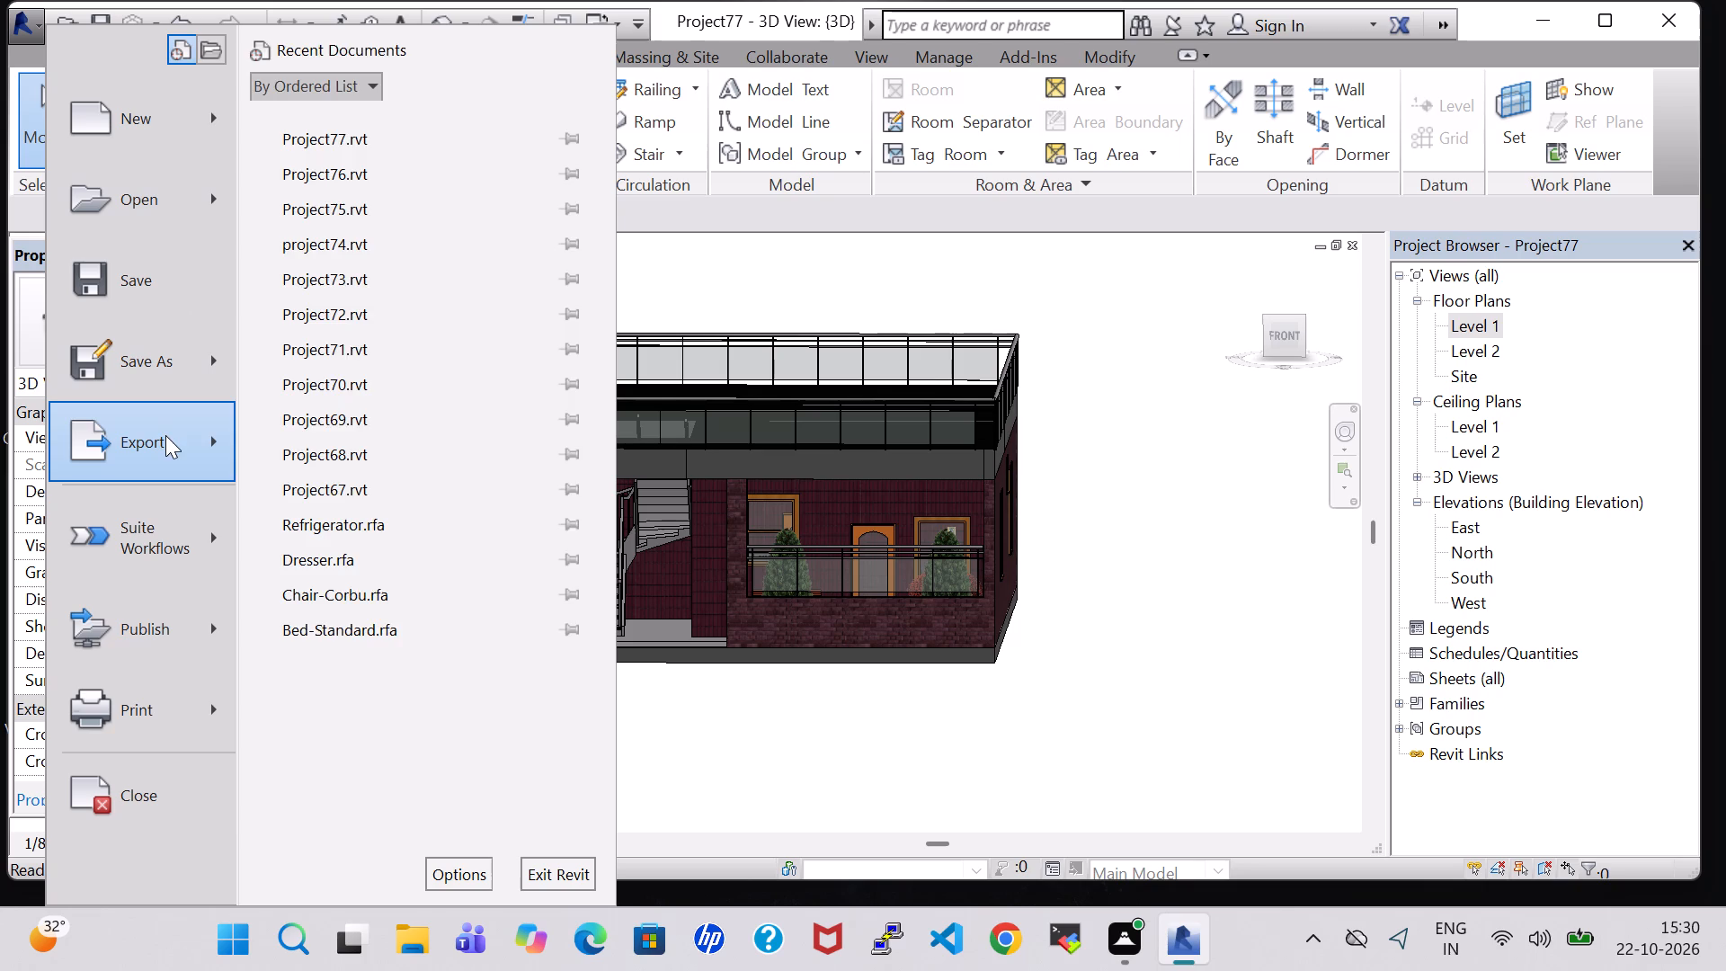
{"action": "left_click", "coordinate": [345, 669]}
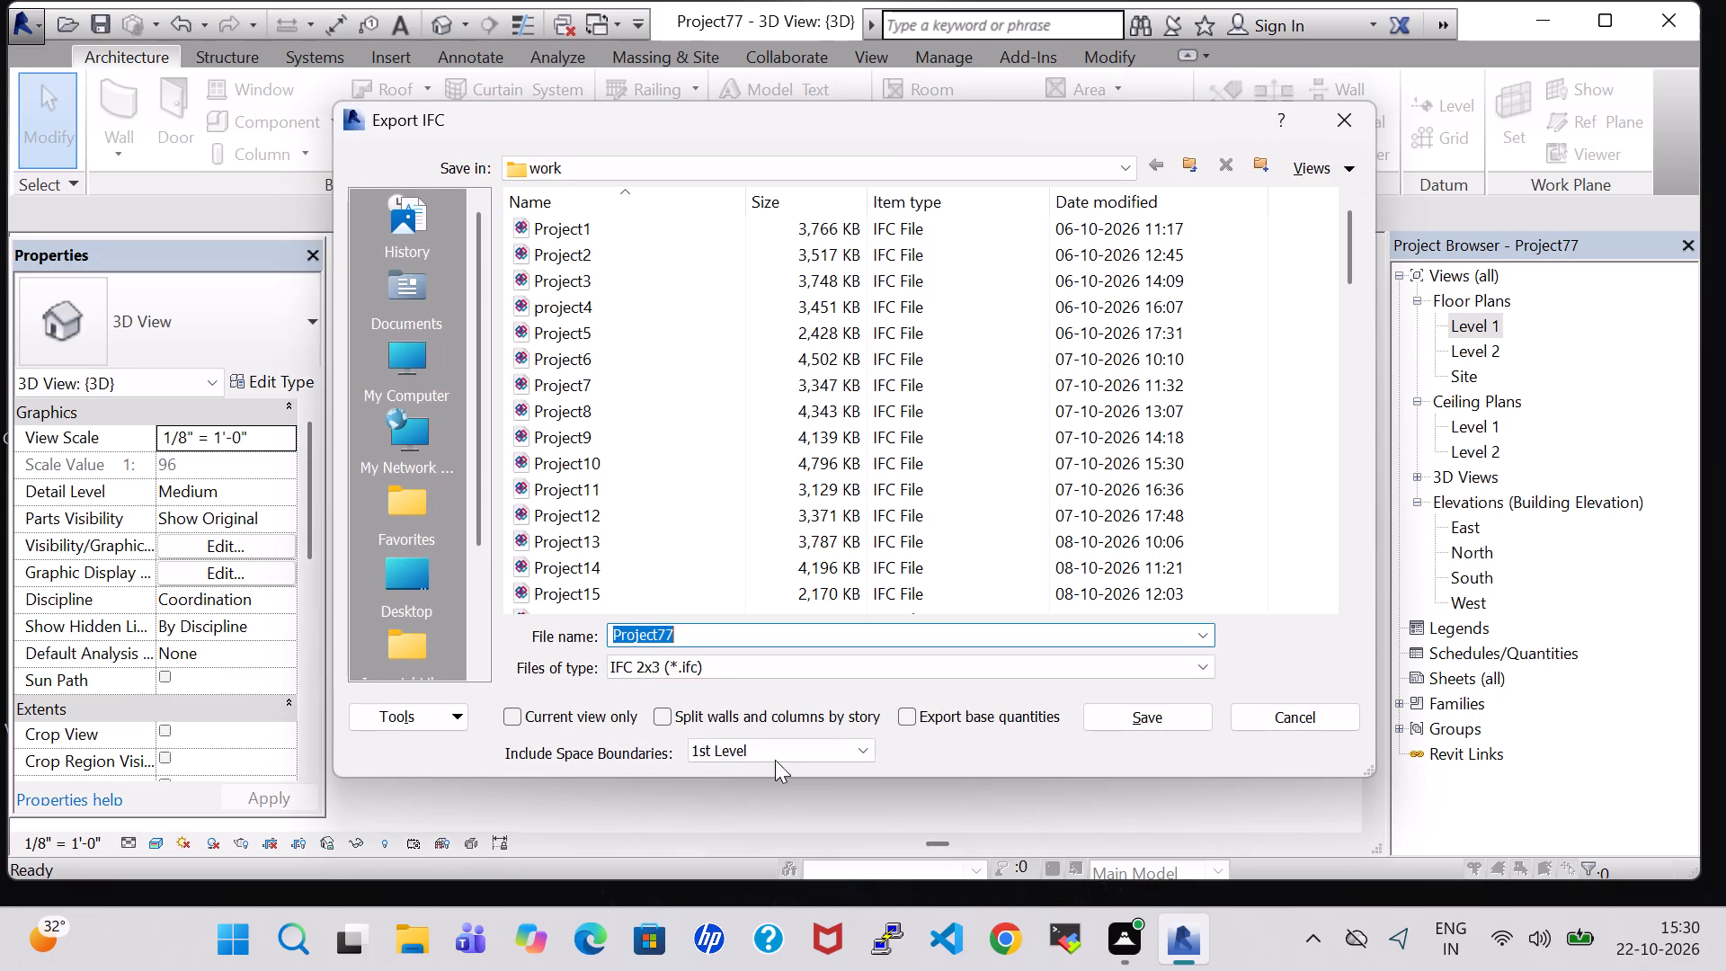
{"action": "left_click", "coordinate": [1159, 721]}
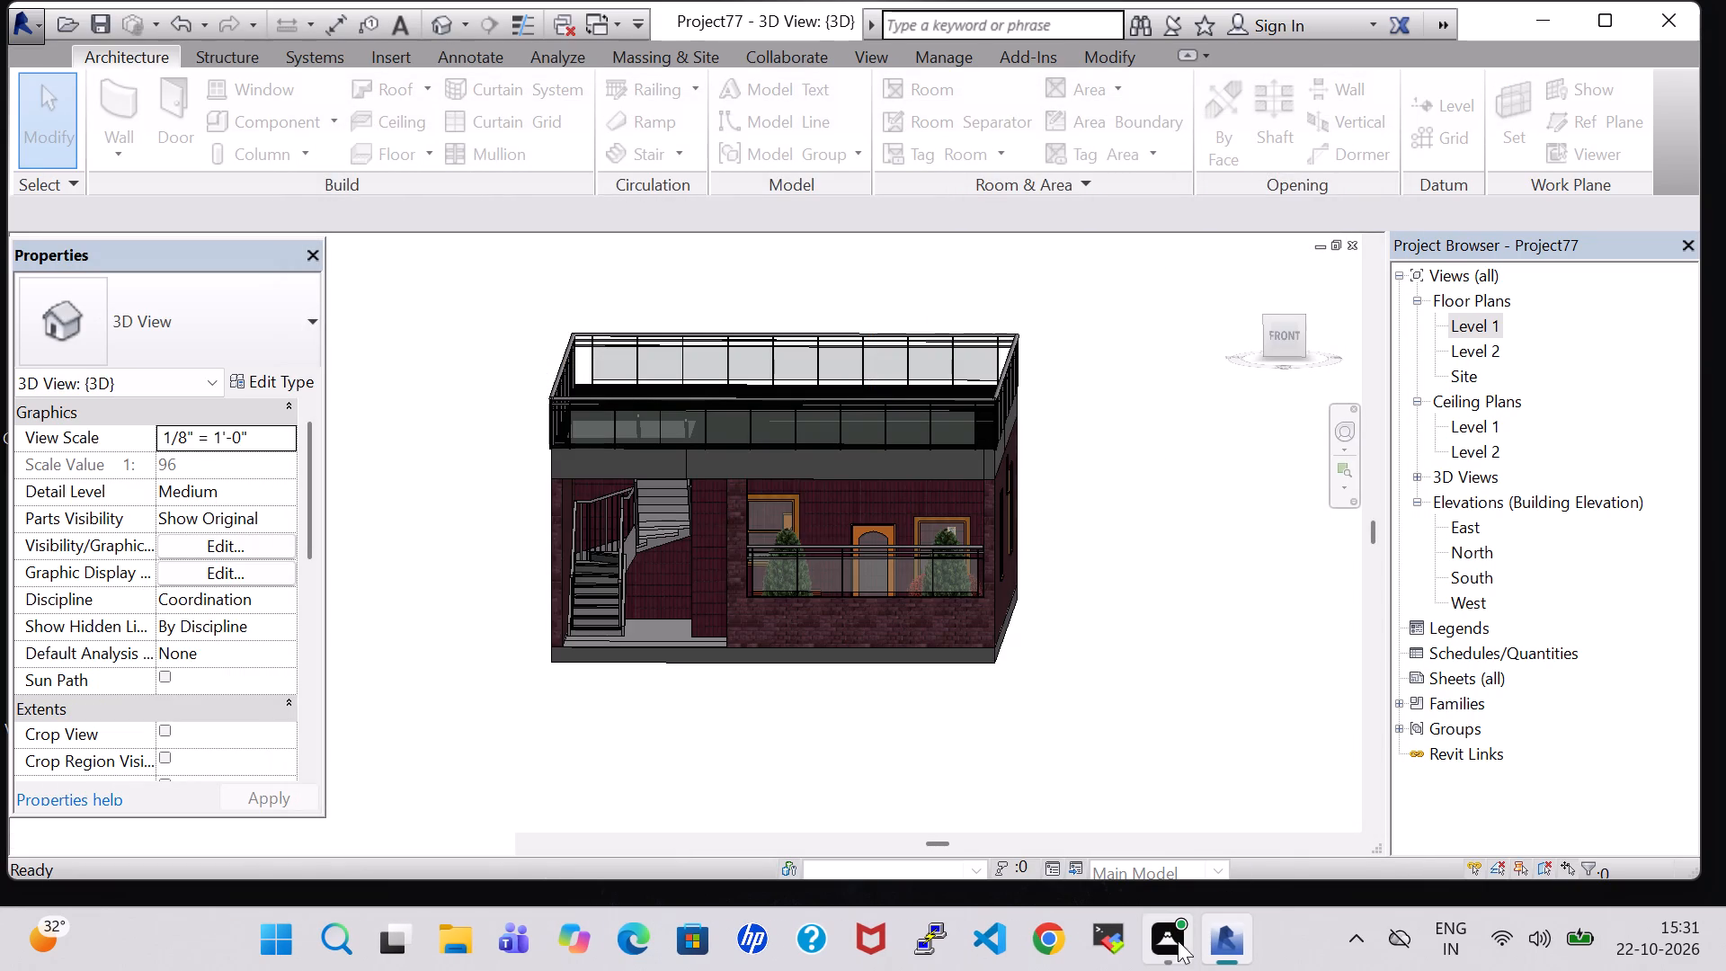